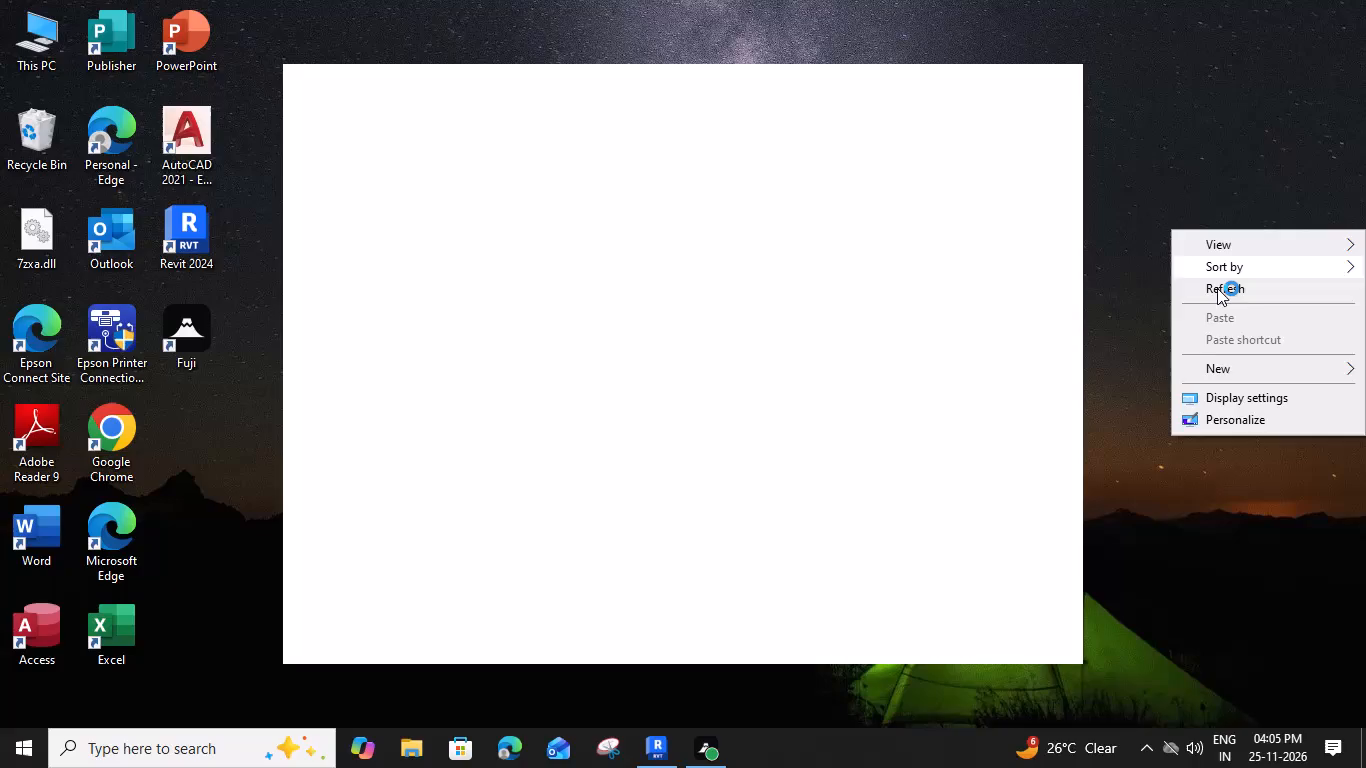
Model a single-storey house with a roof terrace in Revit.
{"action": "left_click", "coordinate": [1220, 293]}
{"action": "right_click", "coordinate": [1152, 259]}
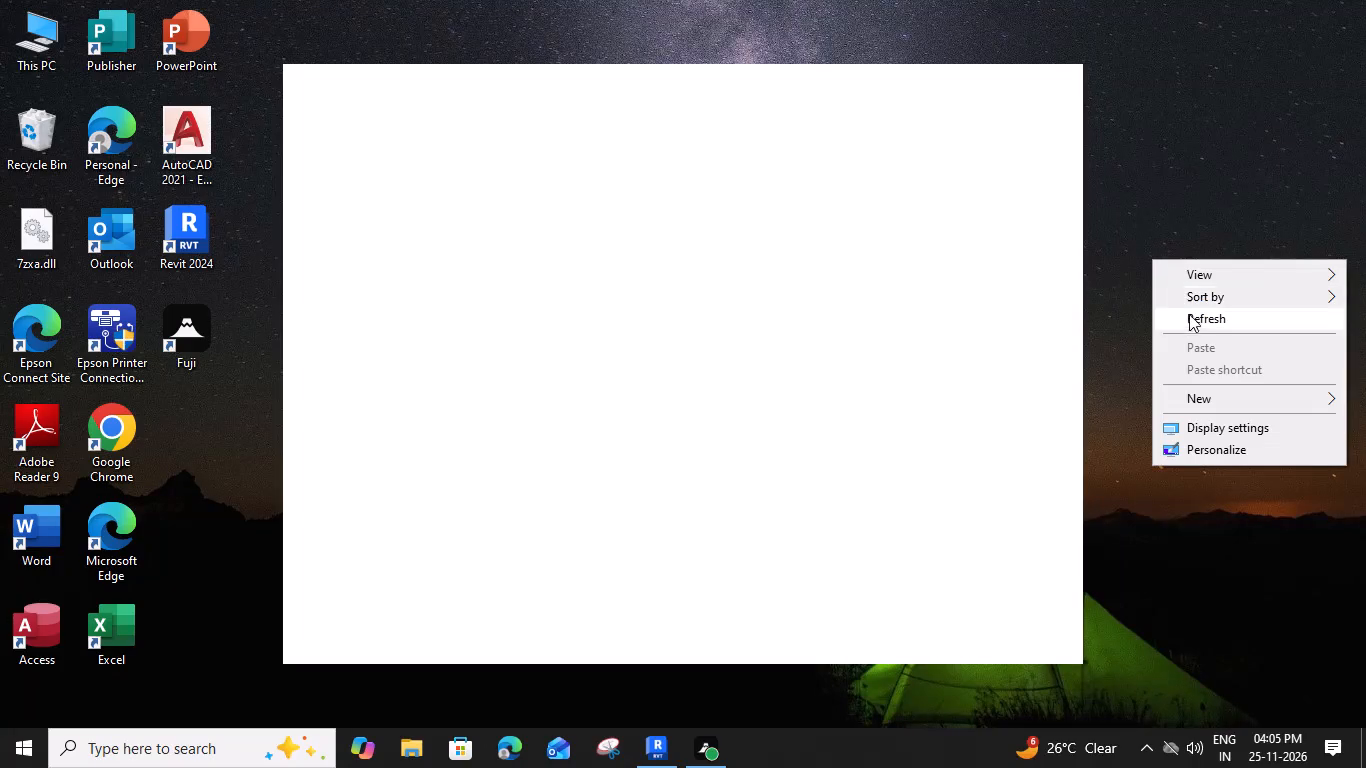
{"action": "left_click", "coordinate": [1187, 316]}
Switch to the open Autodesk Revit project.
{"action": "left_click", "coordinate": [664, 739]}
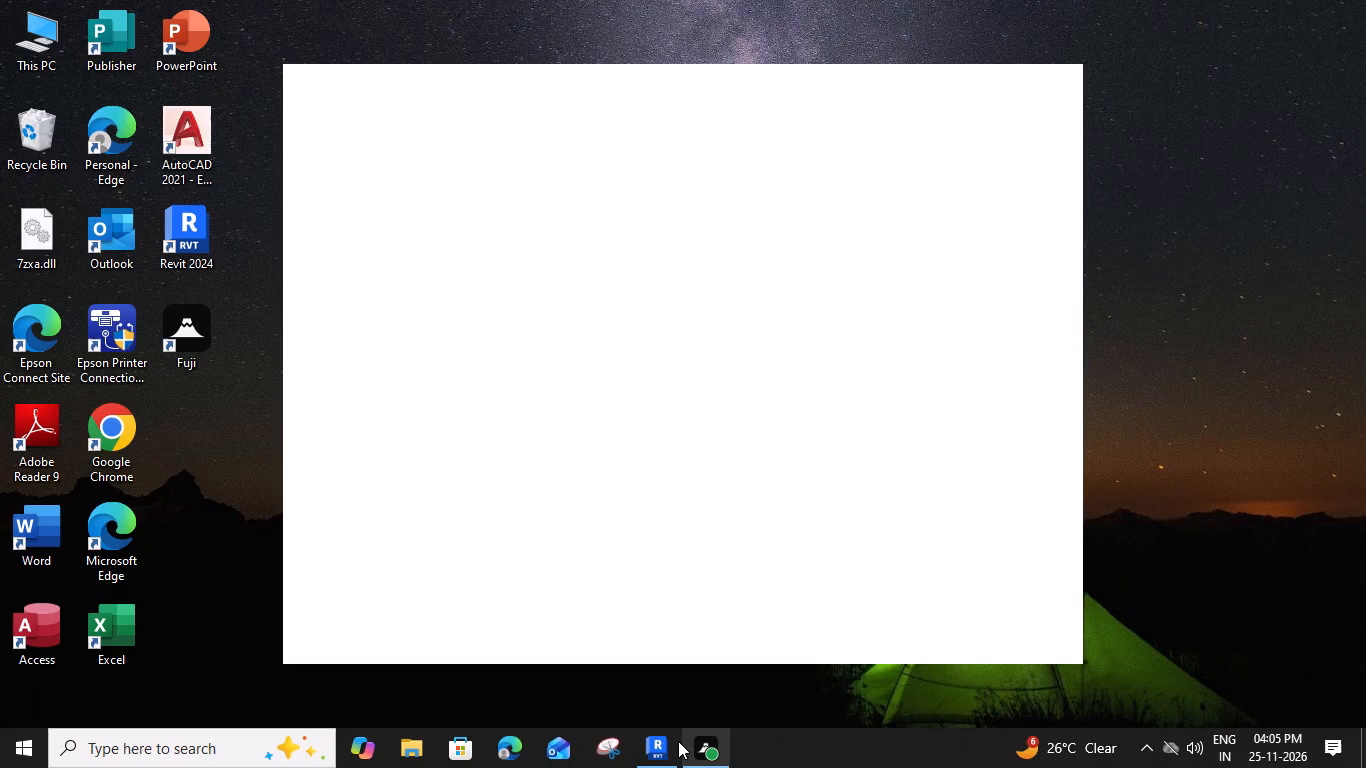
{"action": "left_click", "coordinate": [793, 44]}
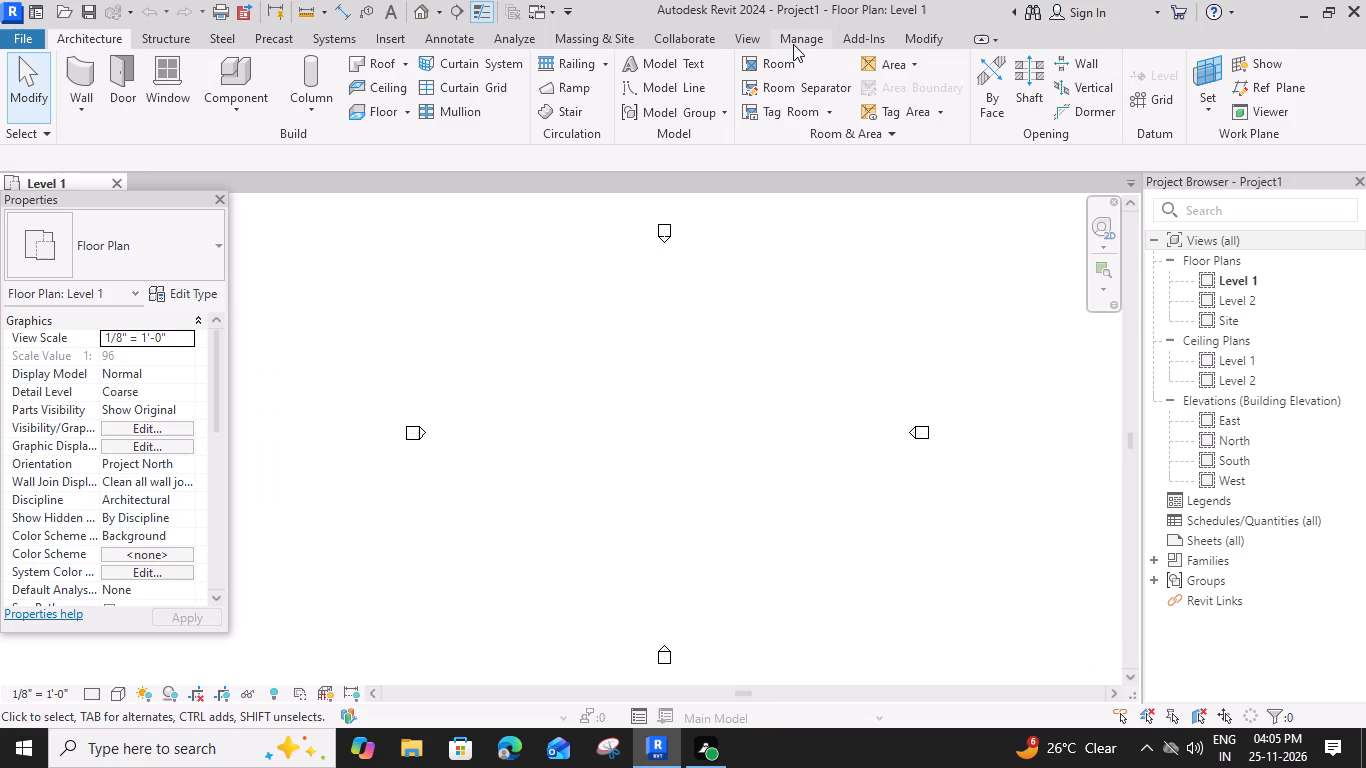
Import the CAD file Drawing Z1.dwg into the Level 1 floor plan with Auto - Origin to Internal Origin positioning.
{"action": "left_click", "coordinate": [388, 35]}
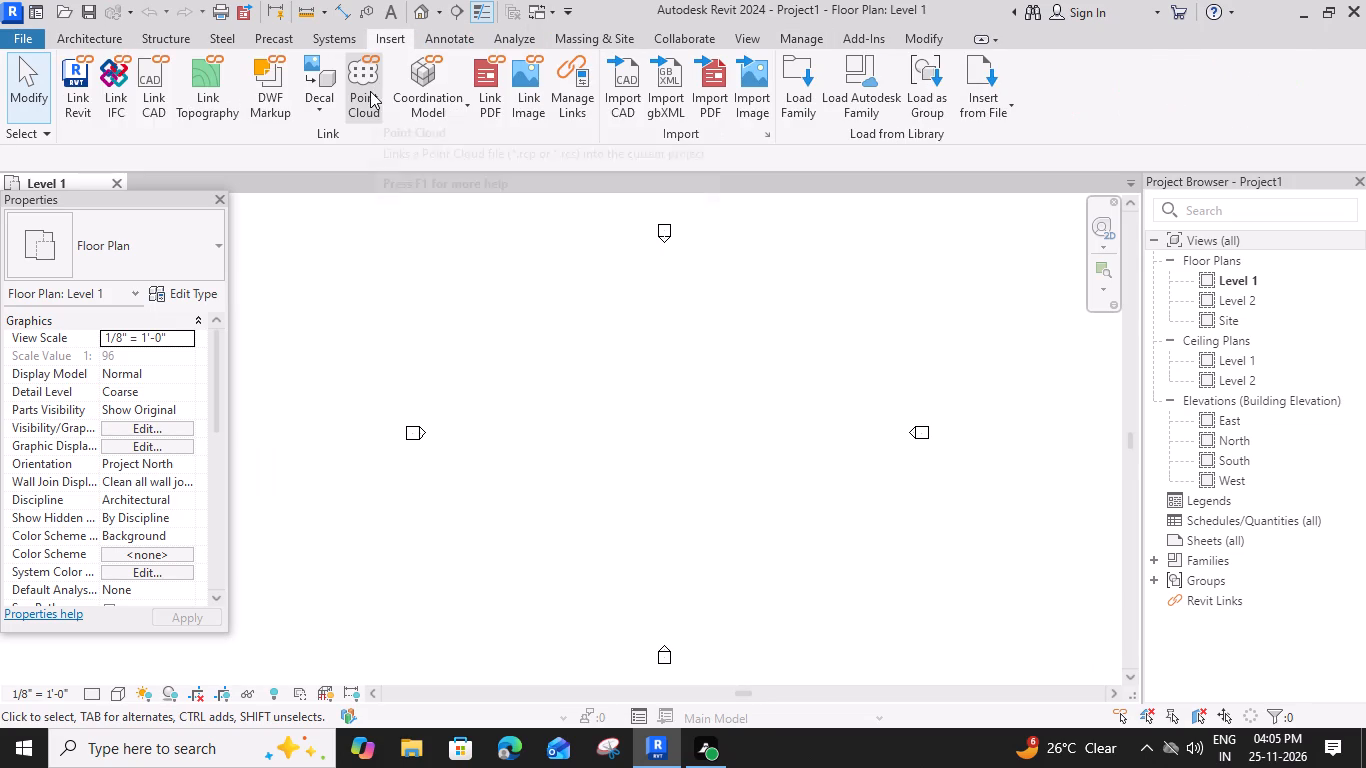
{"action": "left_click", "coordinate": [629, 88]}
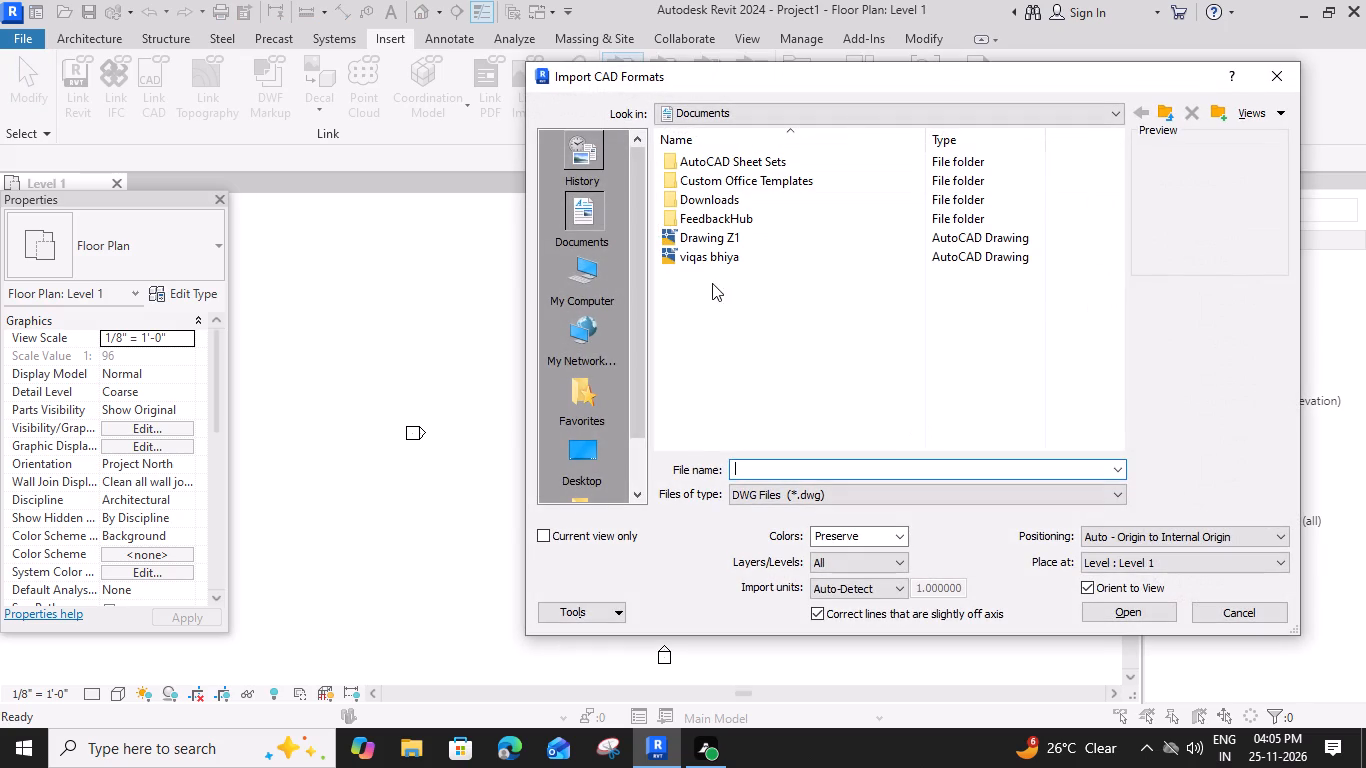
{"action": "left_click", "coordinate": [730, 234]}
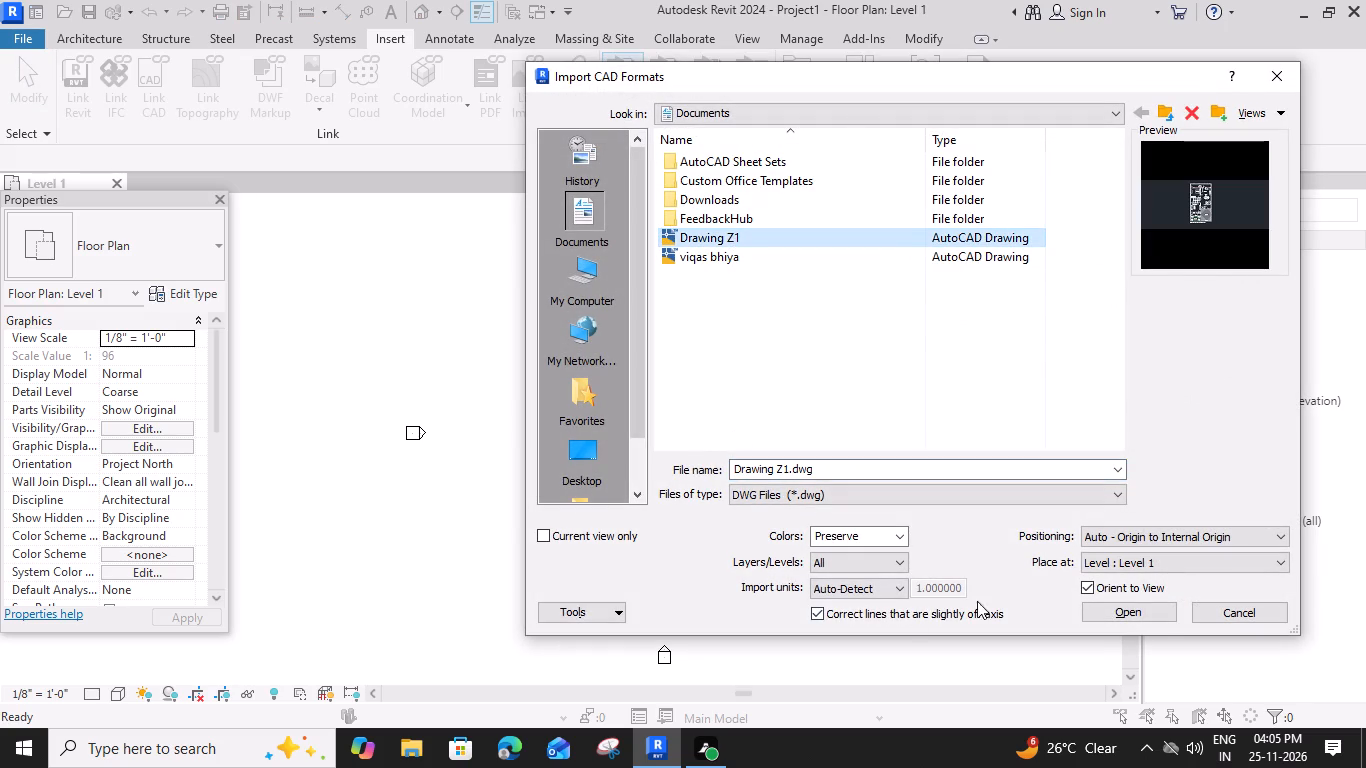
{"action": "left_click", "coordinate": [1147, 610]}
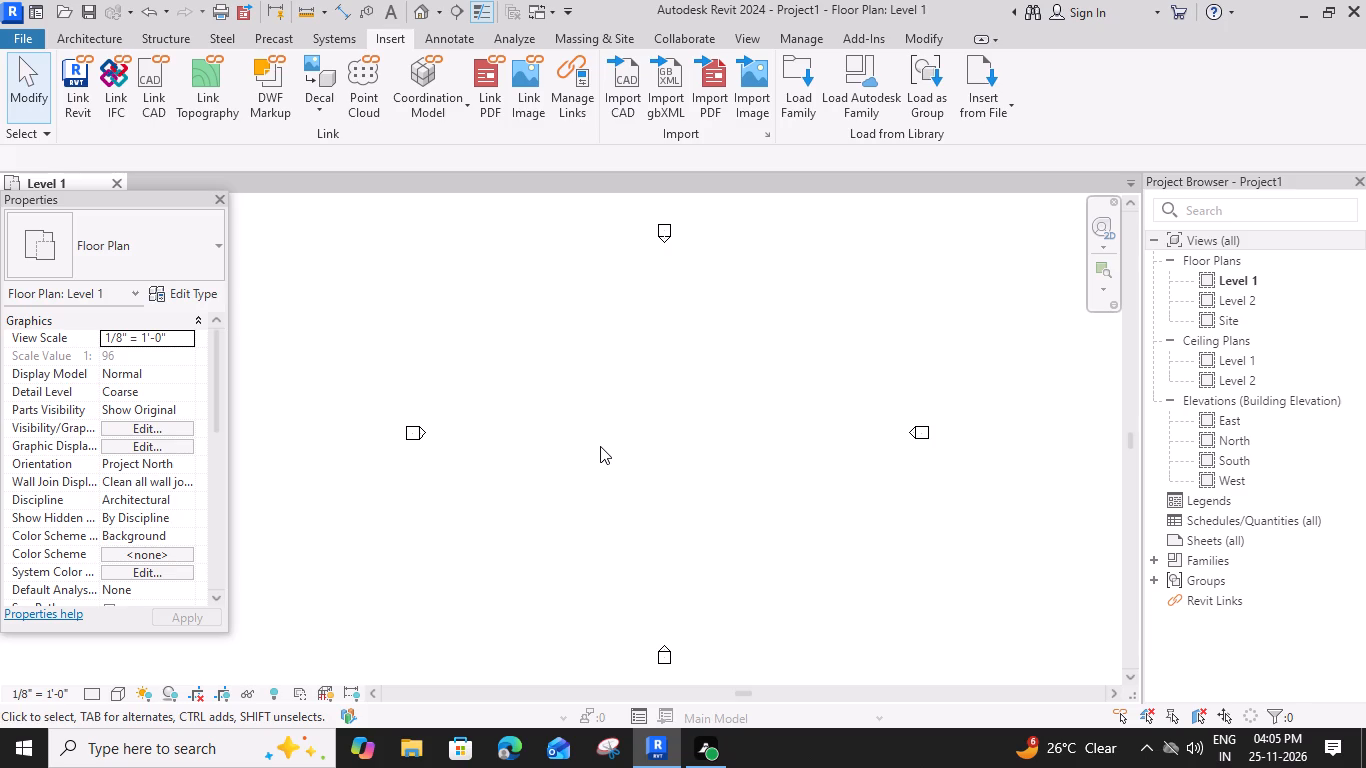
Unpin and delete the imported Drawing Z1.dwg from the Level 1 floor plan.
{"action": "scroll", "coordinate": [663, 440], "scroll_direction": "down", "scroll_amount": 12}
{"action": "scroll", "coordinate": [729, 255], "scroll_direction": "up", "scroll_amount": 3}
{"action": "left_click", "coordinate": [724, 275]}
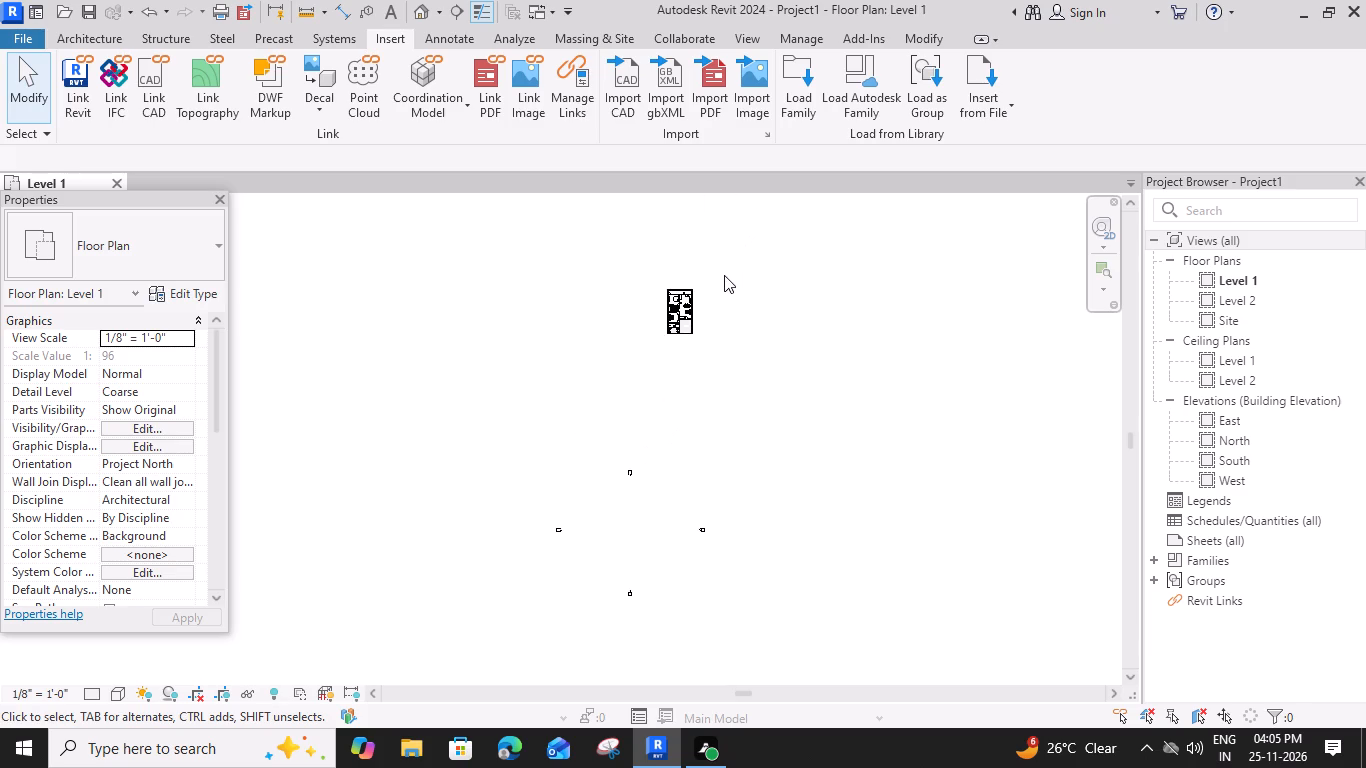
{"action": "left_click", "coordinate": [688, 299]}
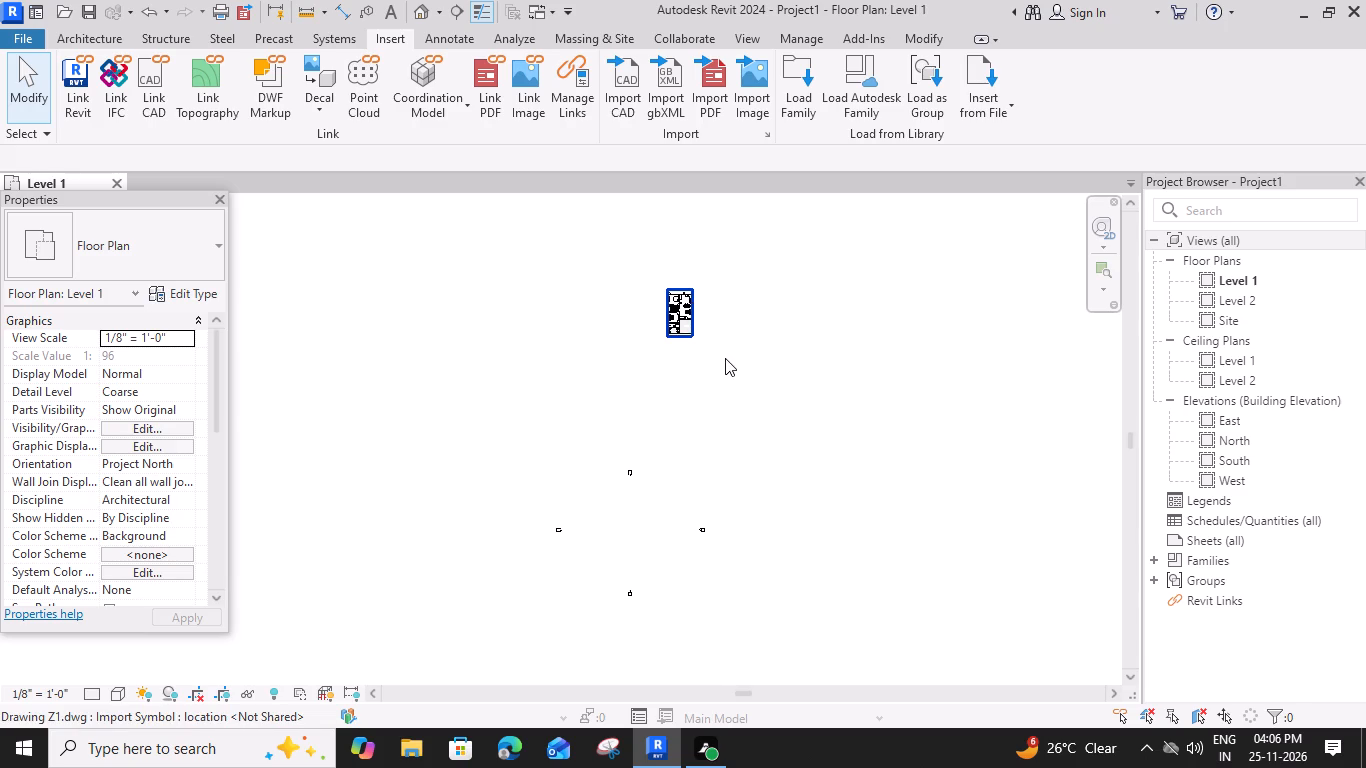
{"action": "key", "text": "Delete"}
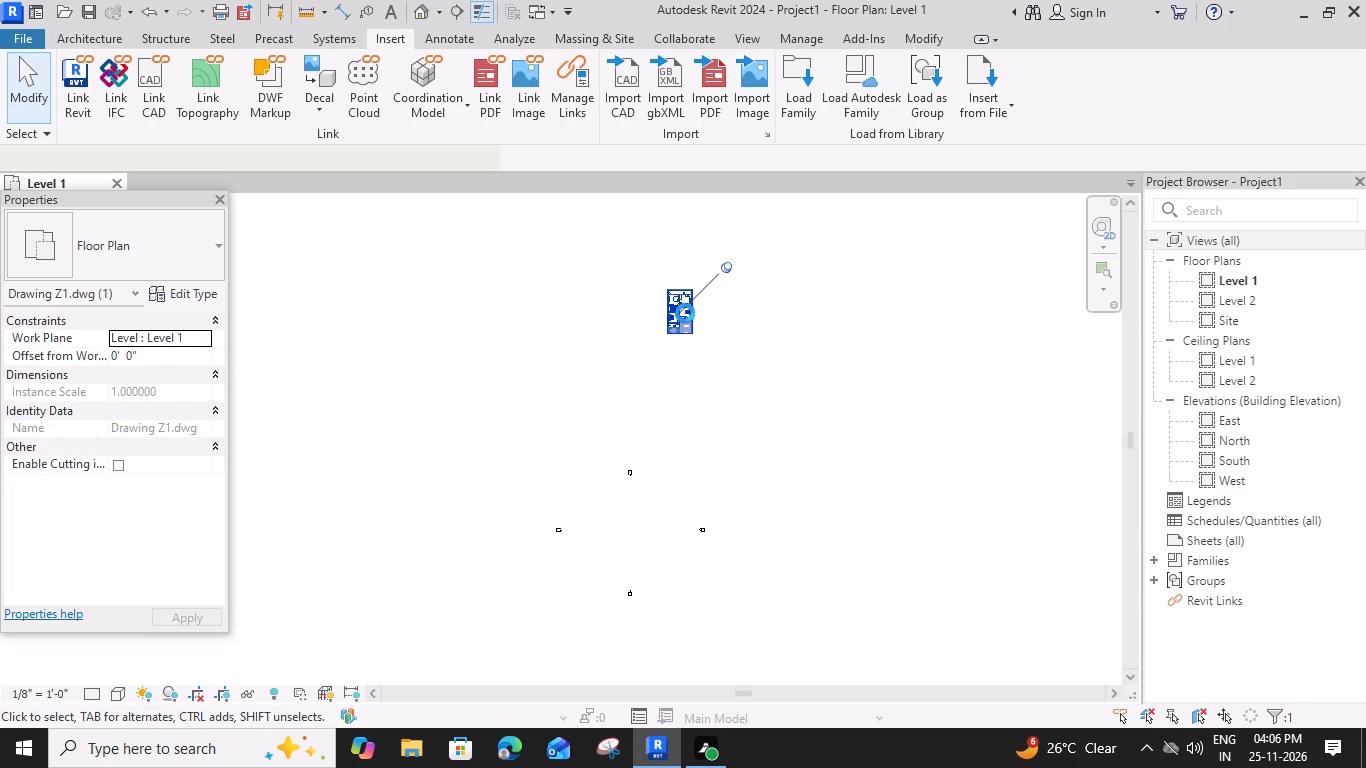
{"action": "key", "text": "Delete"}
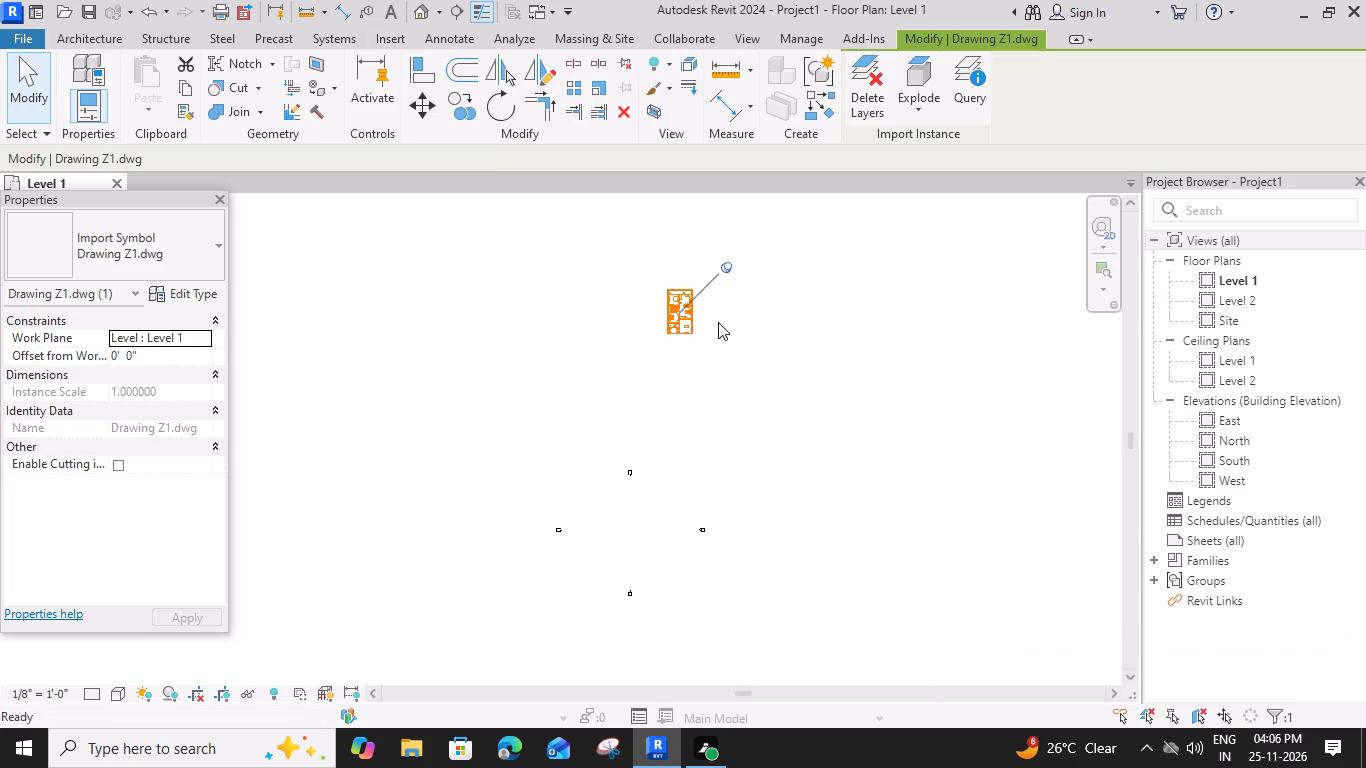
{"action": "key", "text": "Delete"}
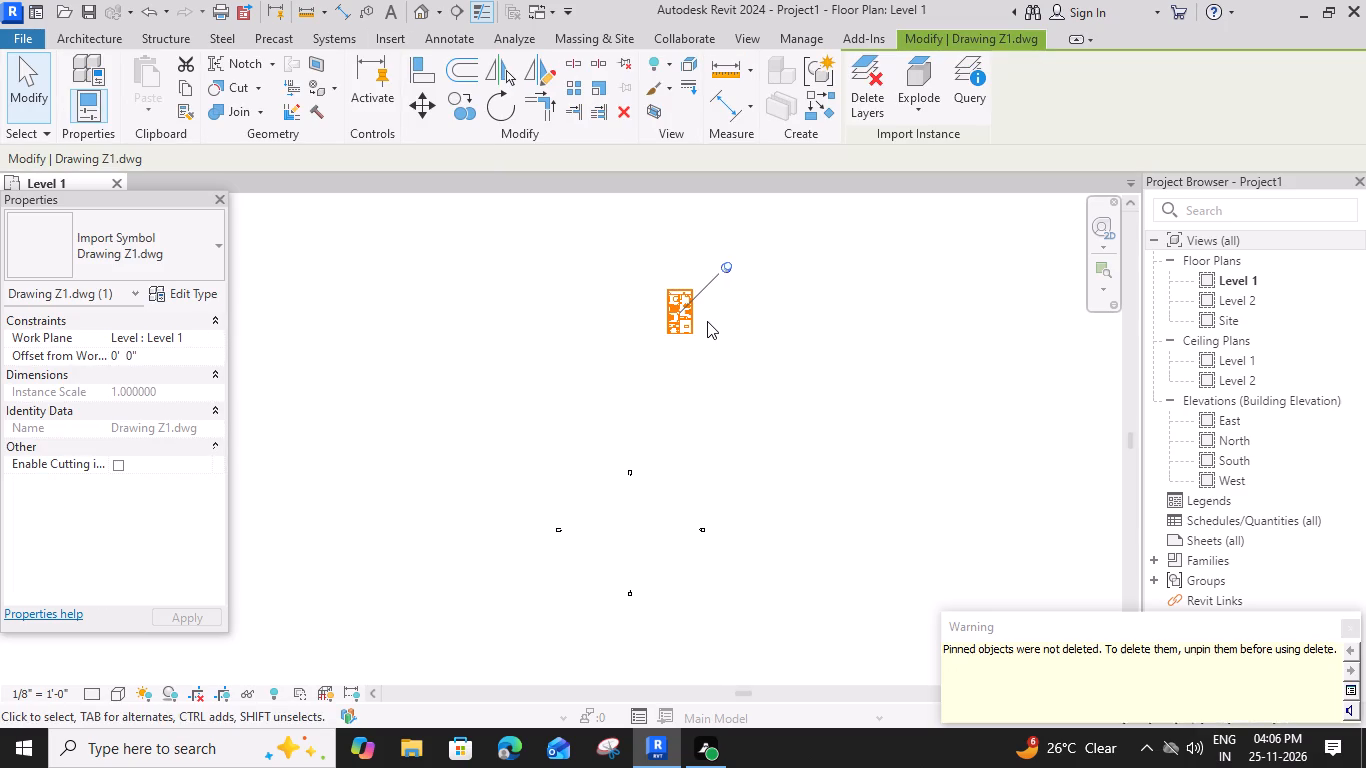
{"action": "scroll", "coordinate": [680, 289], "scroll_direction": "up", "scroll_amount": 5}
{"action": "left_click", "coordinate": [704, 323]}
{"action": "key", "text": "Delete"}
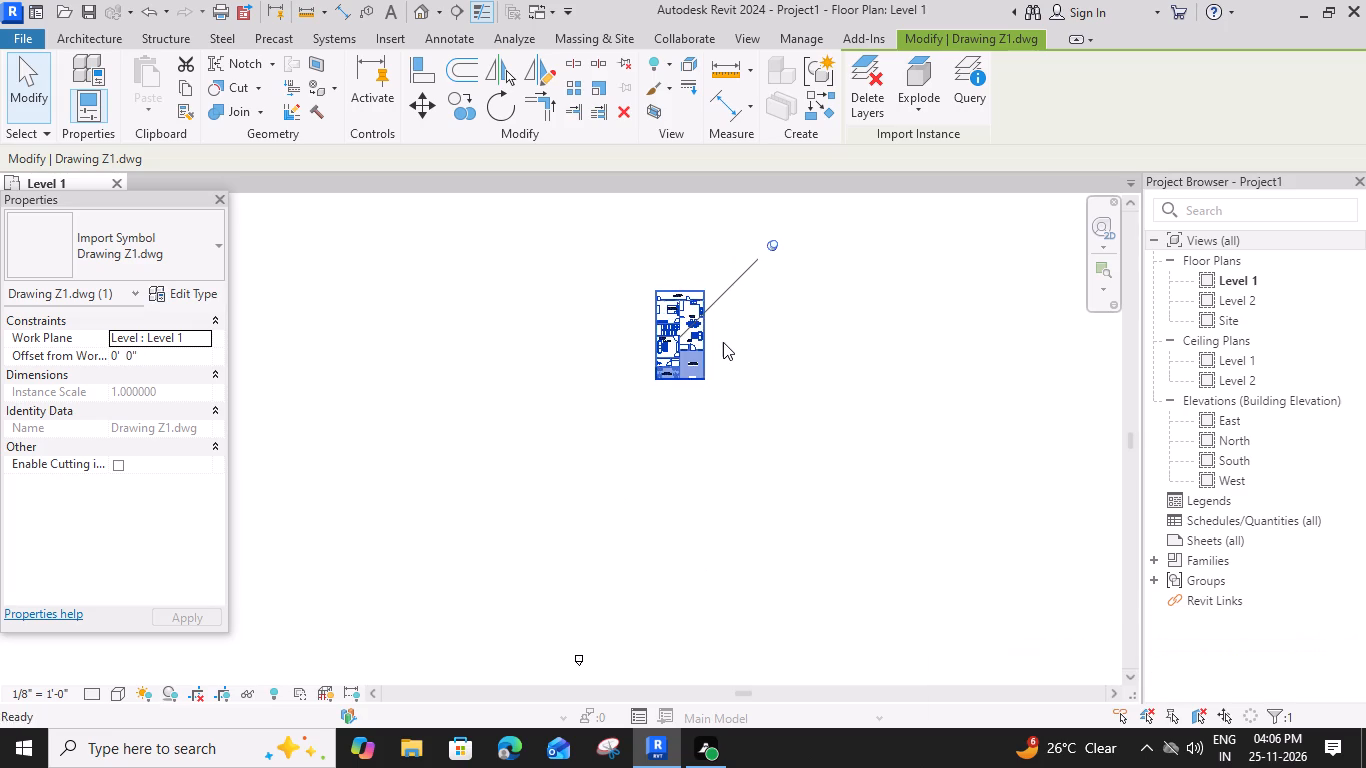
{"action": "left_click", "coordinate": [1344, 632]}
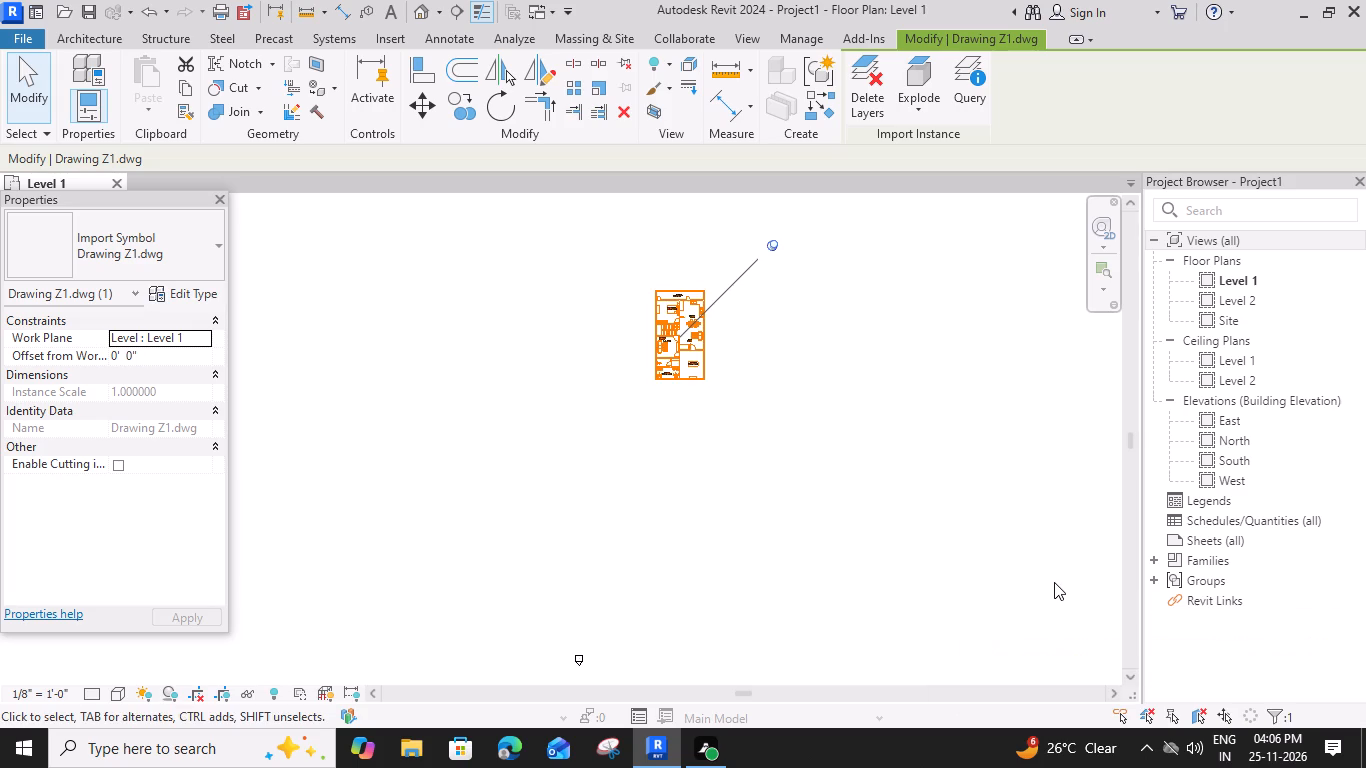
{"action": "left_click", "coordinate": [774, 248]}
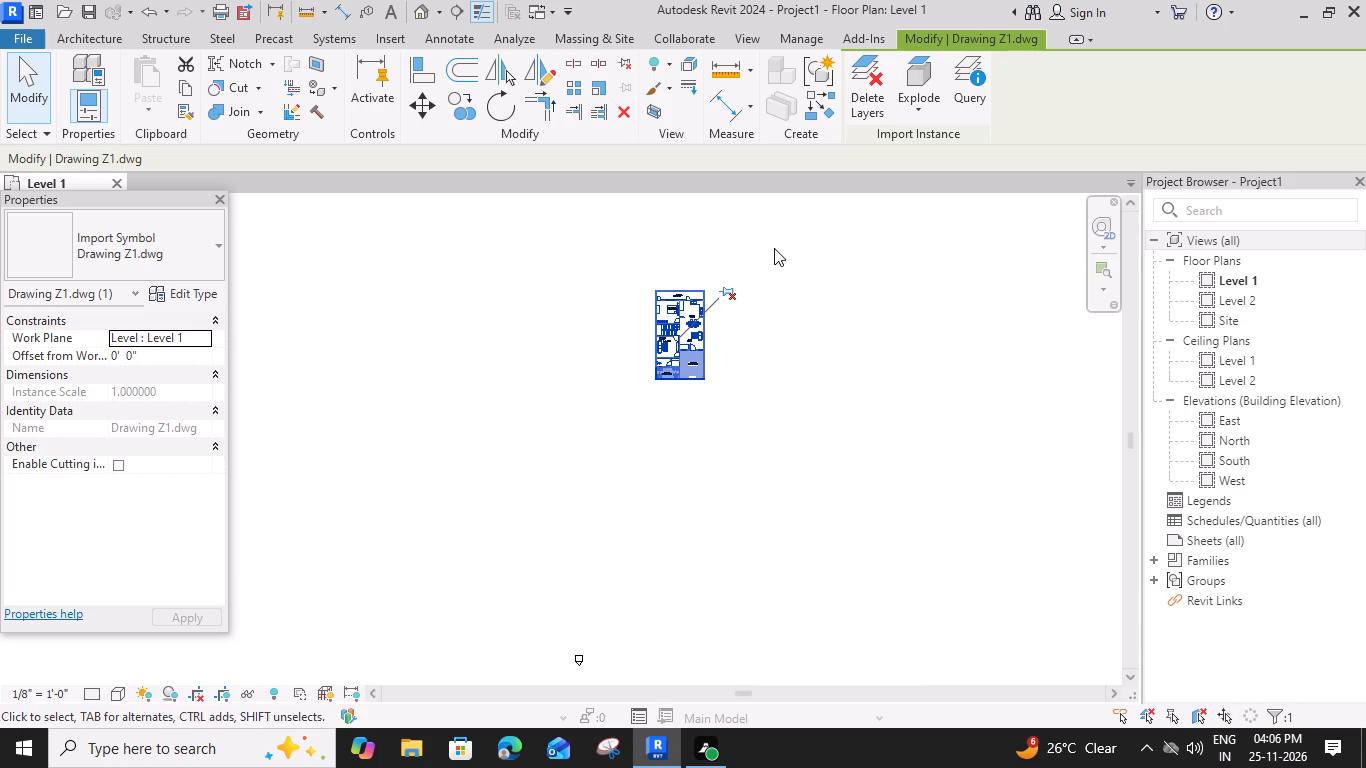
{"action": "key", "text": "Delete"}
Import Drawing Z1.dwg into the Level 1 floor plan with positioning set to Auto - Center to Center.
{"action": "scroll", "coordinate": [729, 368], "scroll_direction": "down", "scroll_amount": 3}
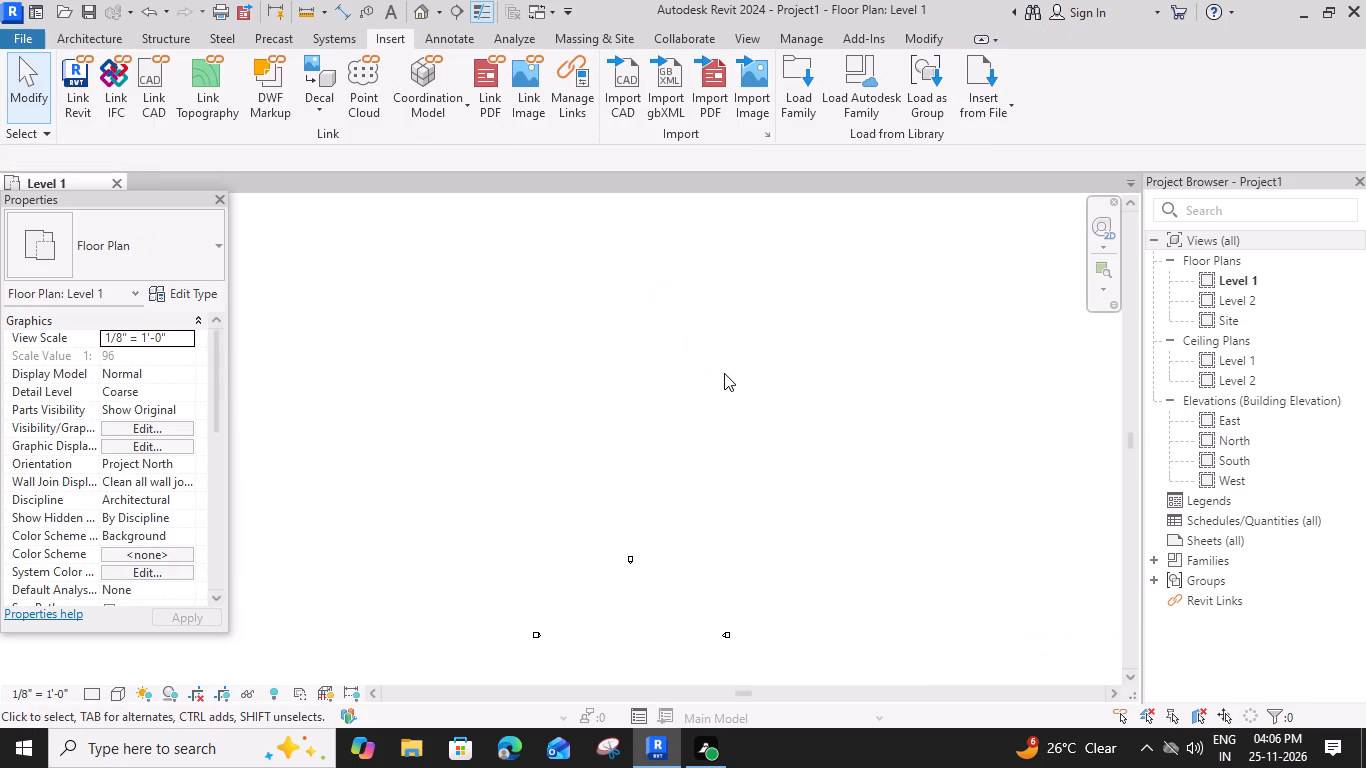
{"action": "middle_click_drag", "start_coordinate": [723, 370], "coordinate": [778, 220]}
{"action": "left_click", "coordinate": [800, 94]}
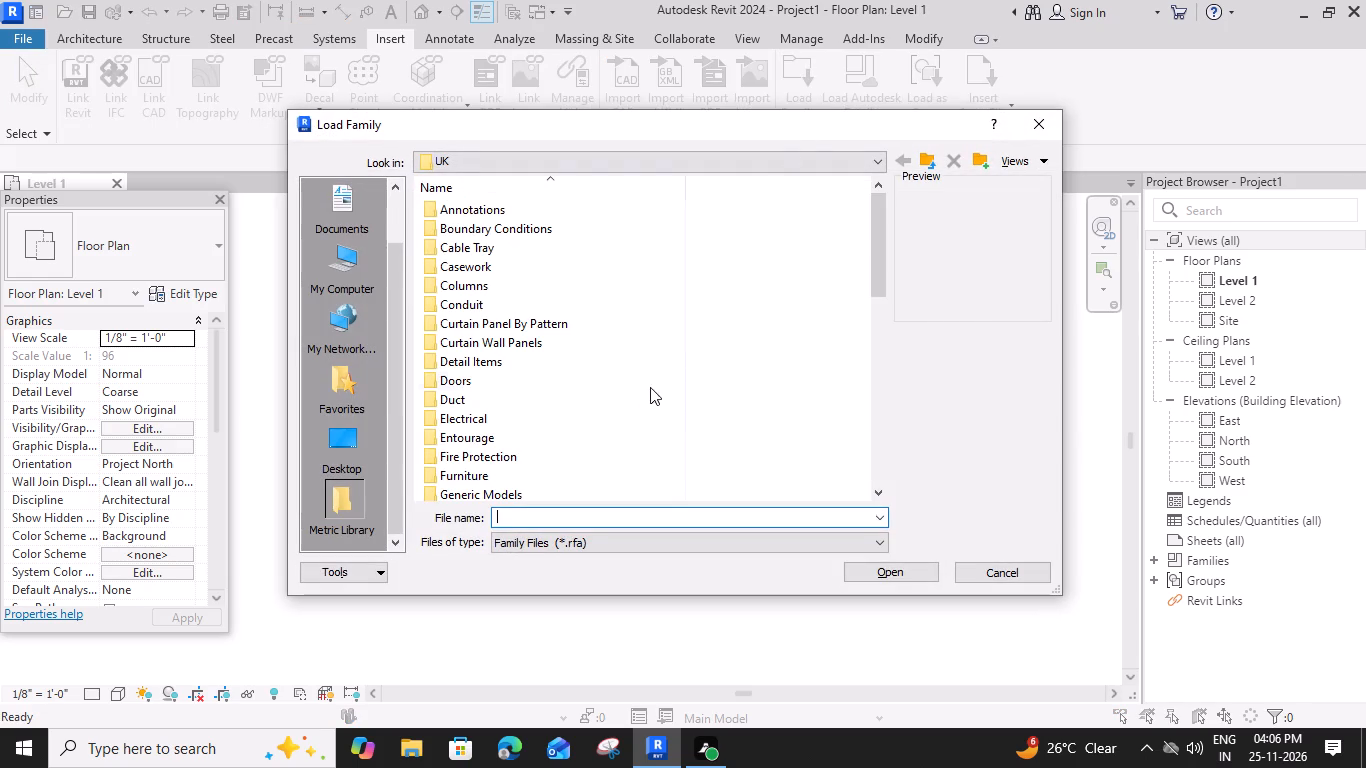
{"action": "left_click", "coordinate": [1049, 131]}
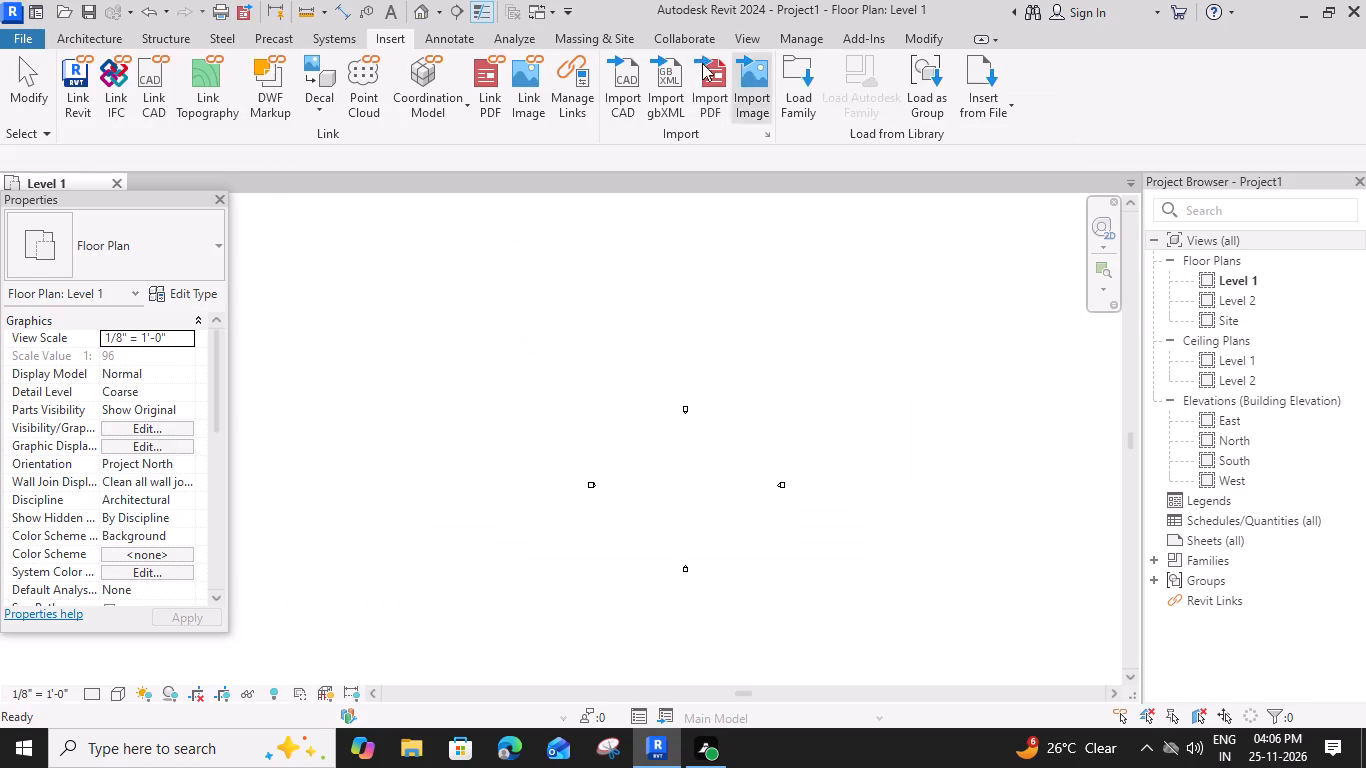
{"action": "left_click", "coordinate": [625, 79]}
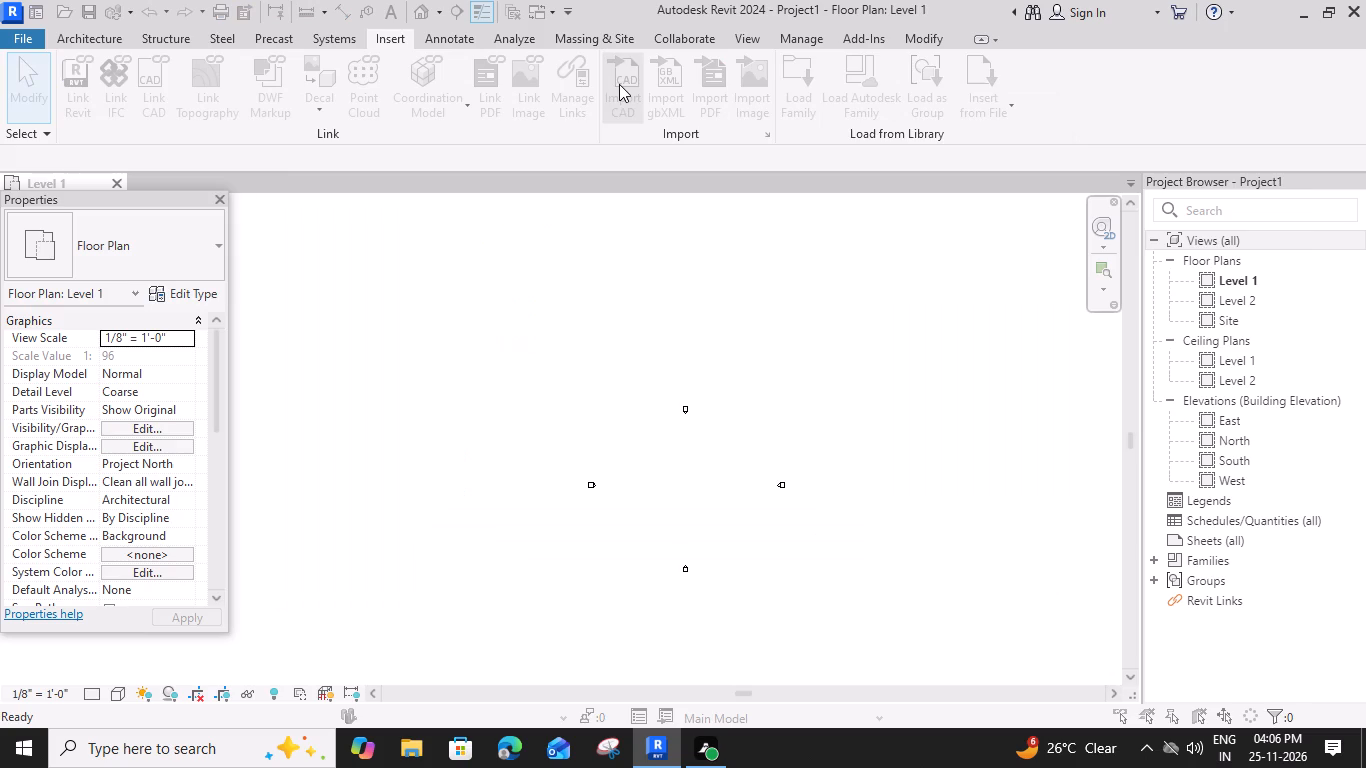
{"action": "left_click", "coordinate": [690, 235]}
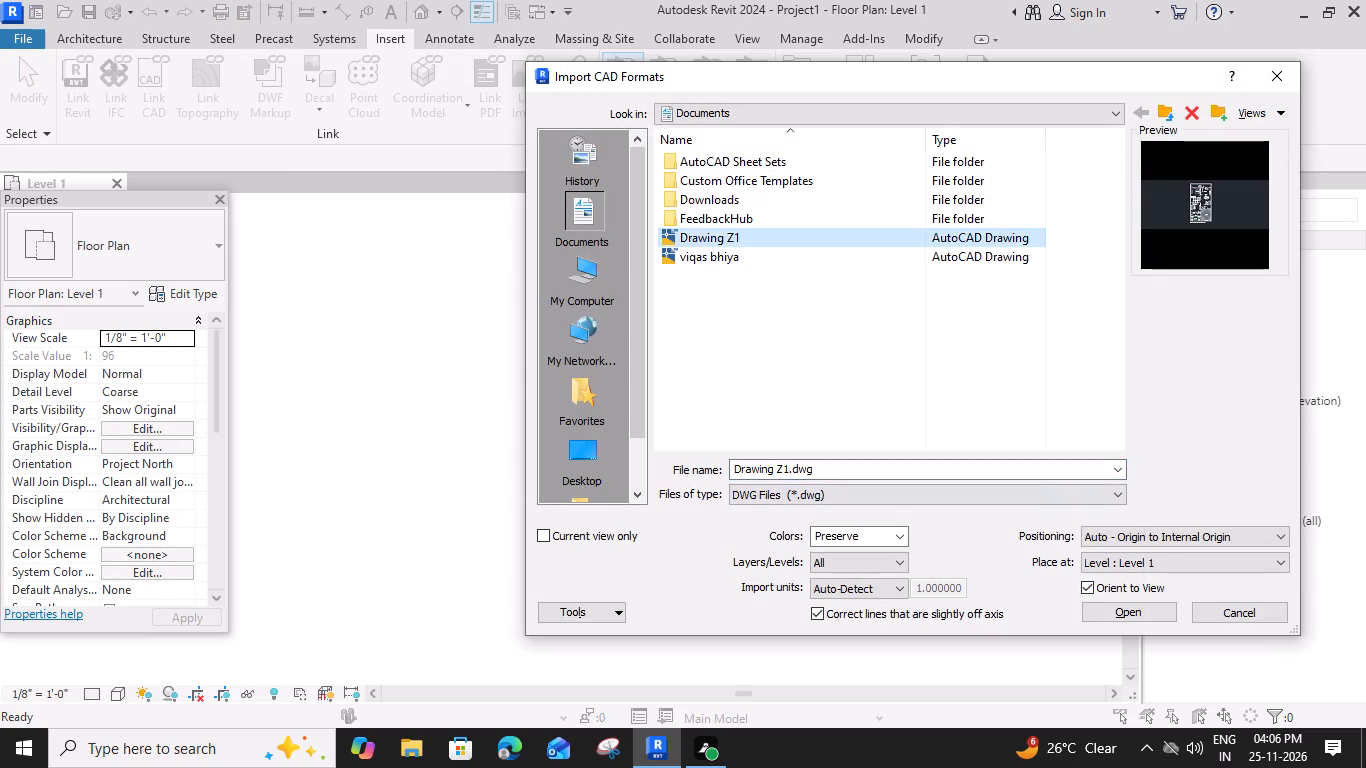
{"action": "left_click", "coordinate": [1156, 540]}
{"action": "left_click", "coordinate": [1163, 559]}
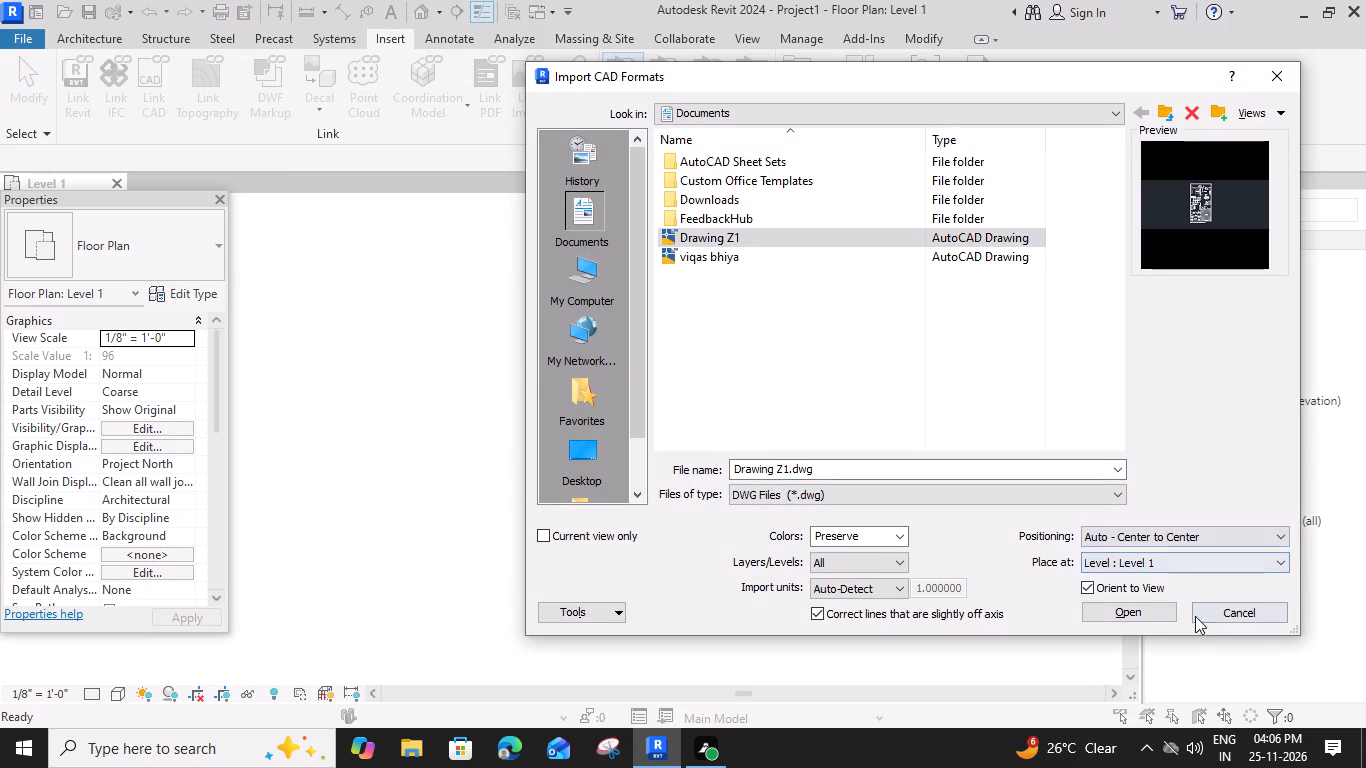
{"action": "left_click", "coordinate": [1148, 611]}
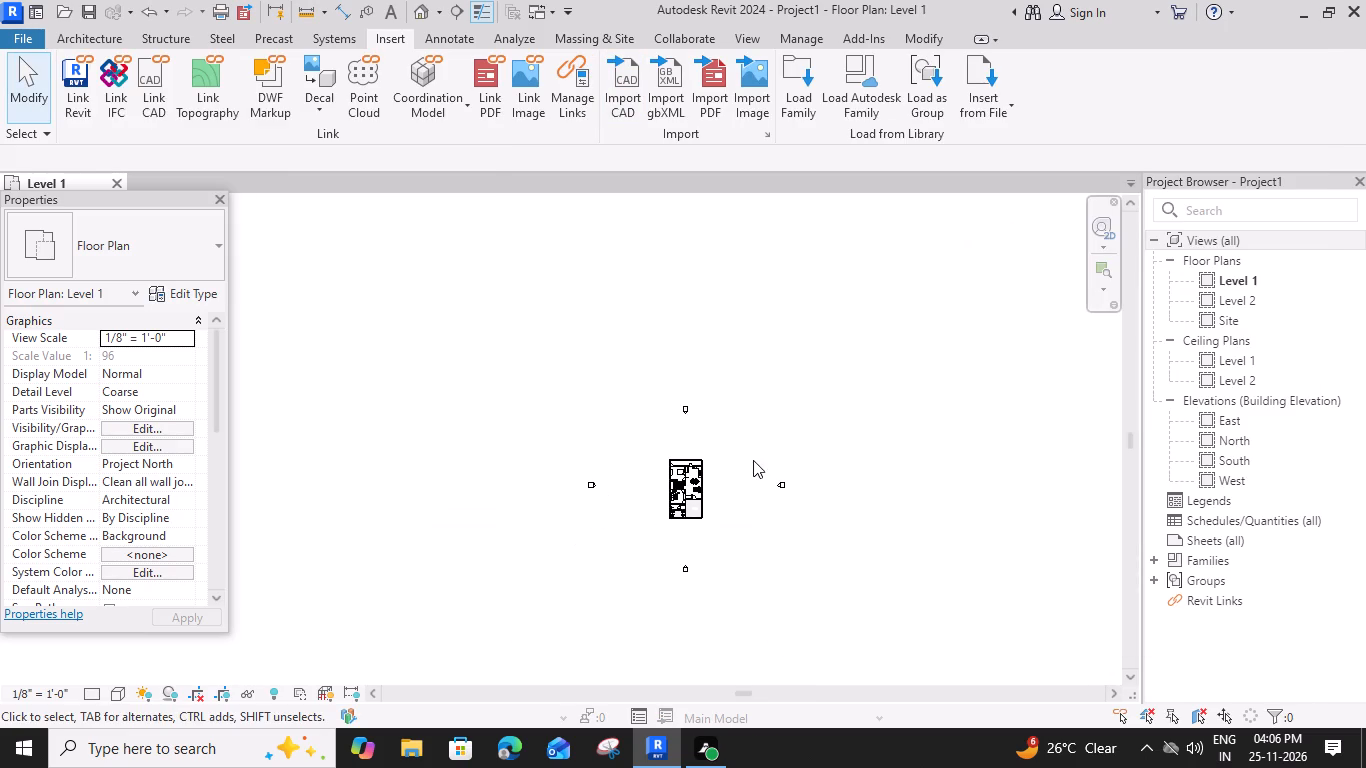
{"action": "scroll", "coordinate": [686, 514], "scroll_direction": "up", "scroll_amount": 10}
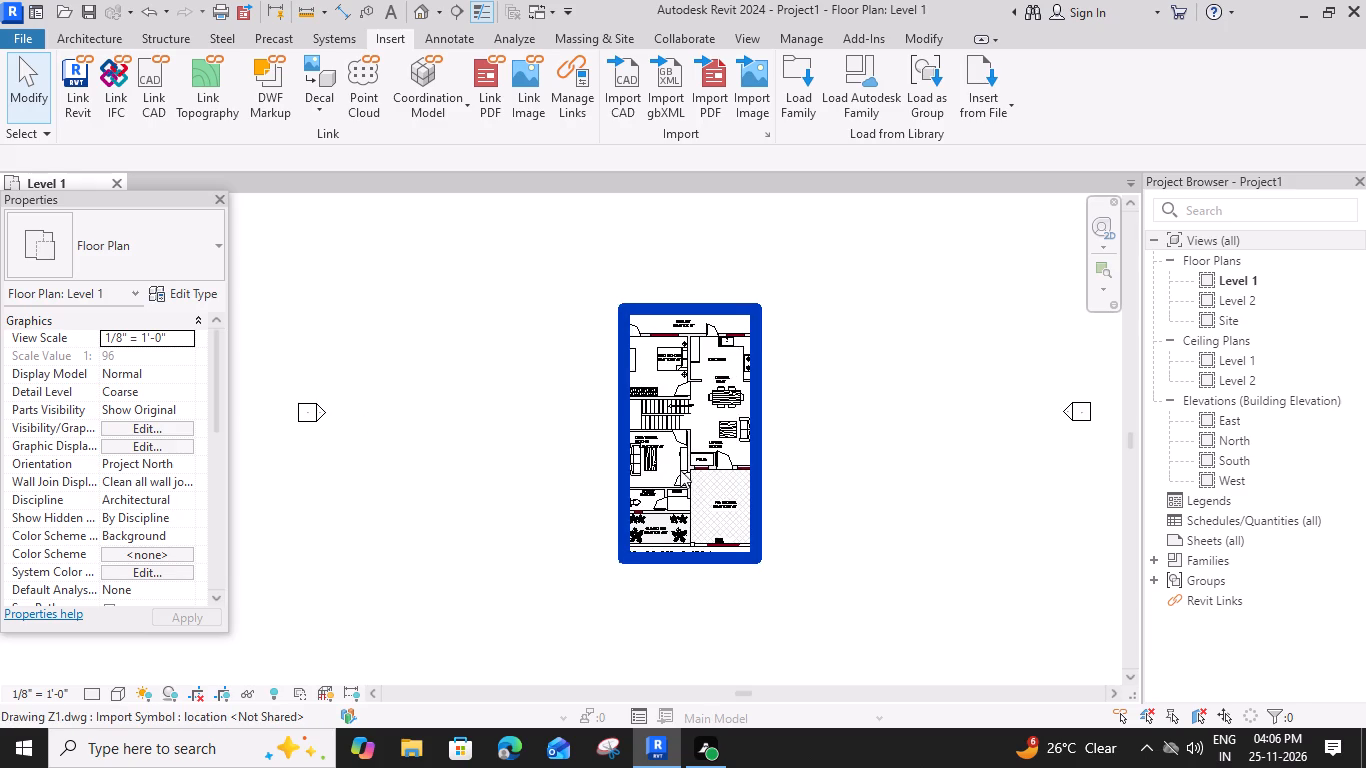
{"action": "scroll", "coordinate": [680, 469], "scroll_direction": "up", "scroll_amount": 2}
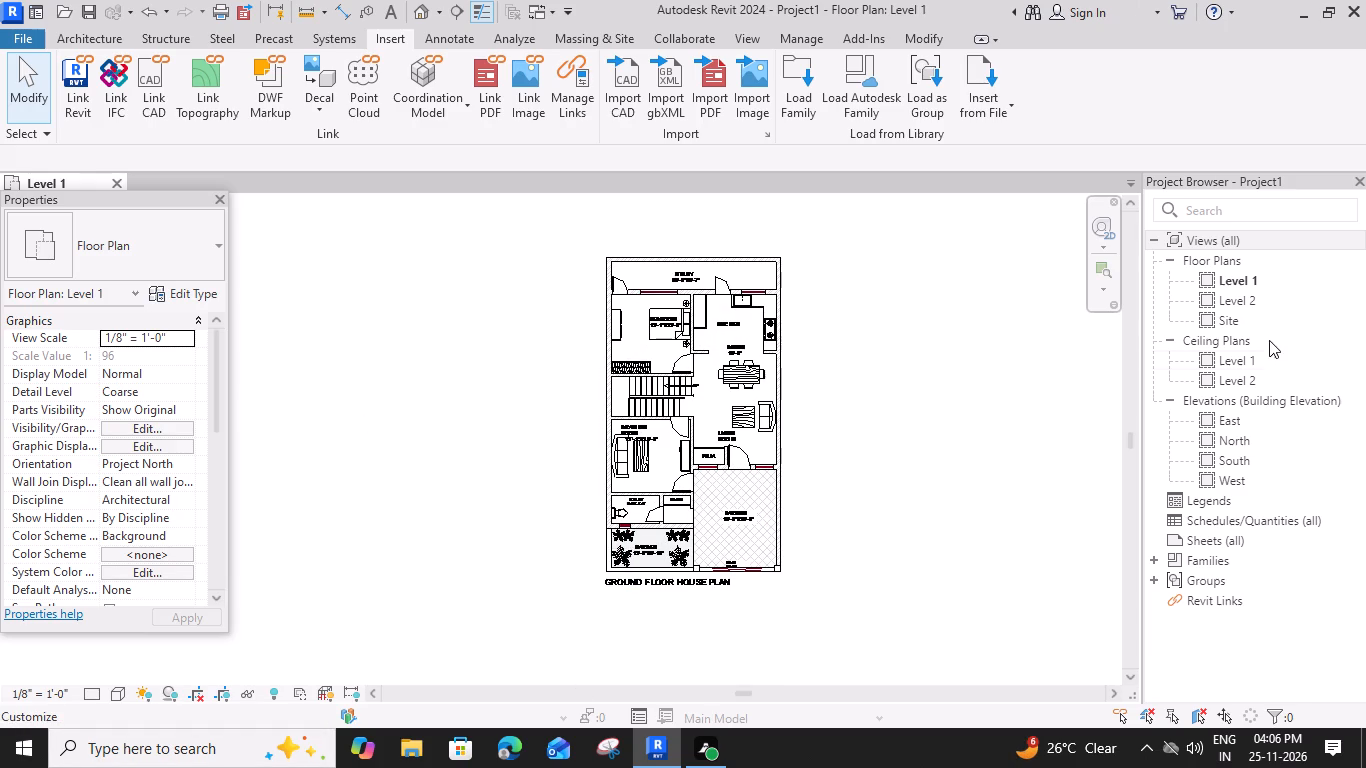
Open the East building elevation view.
{"action": "left_click", "coordinate": [102, 37]}
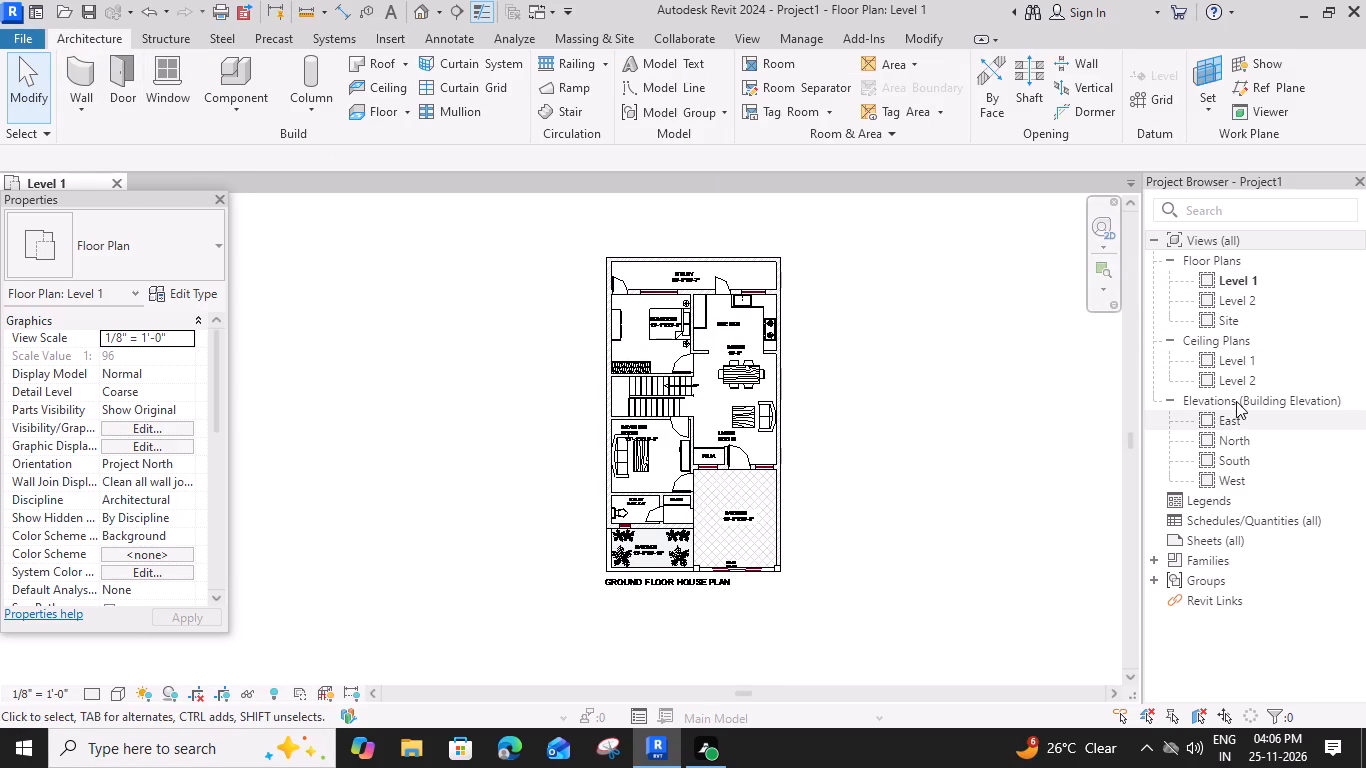
{"action": "left_click", "coordinate": [1244, 414]}
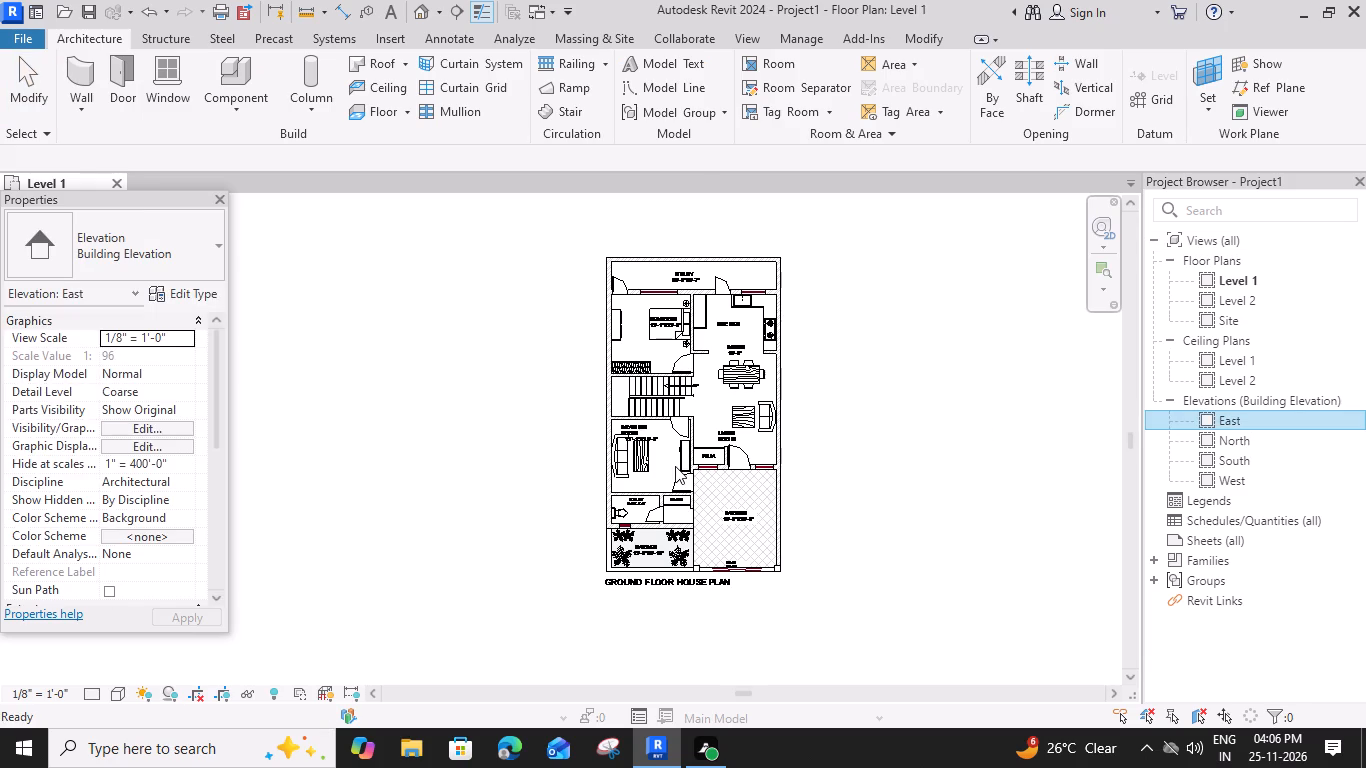
{"action": "double_click", "coordinate": [1236, 417]}
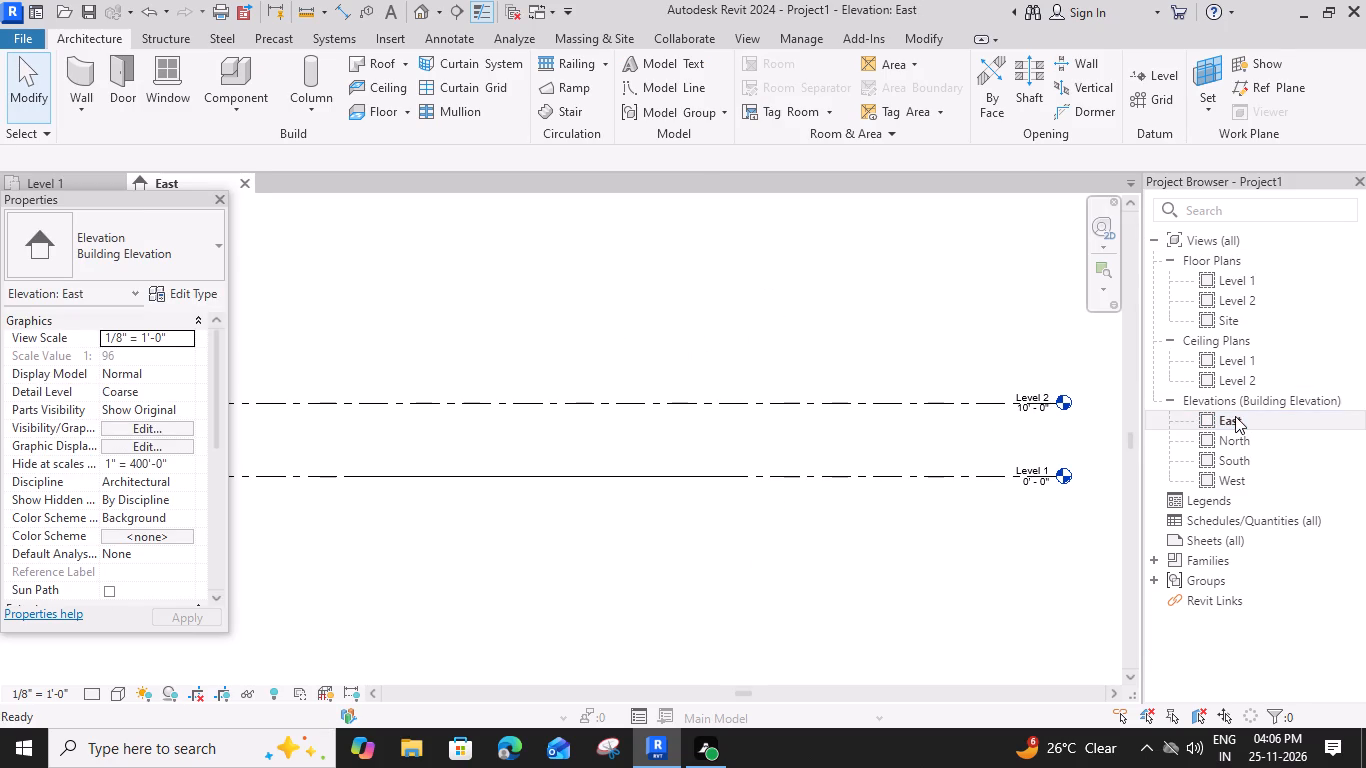
Add levels at 20', 30' and -10' in the East elevation by picking existing level lines with a 10' offset.
{"action": "left_click", "coordinate": [1145, 77]}
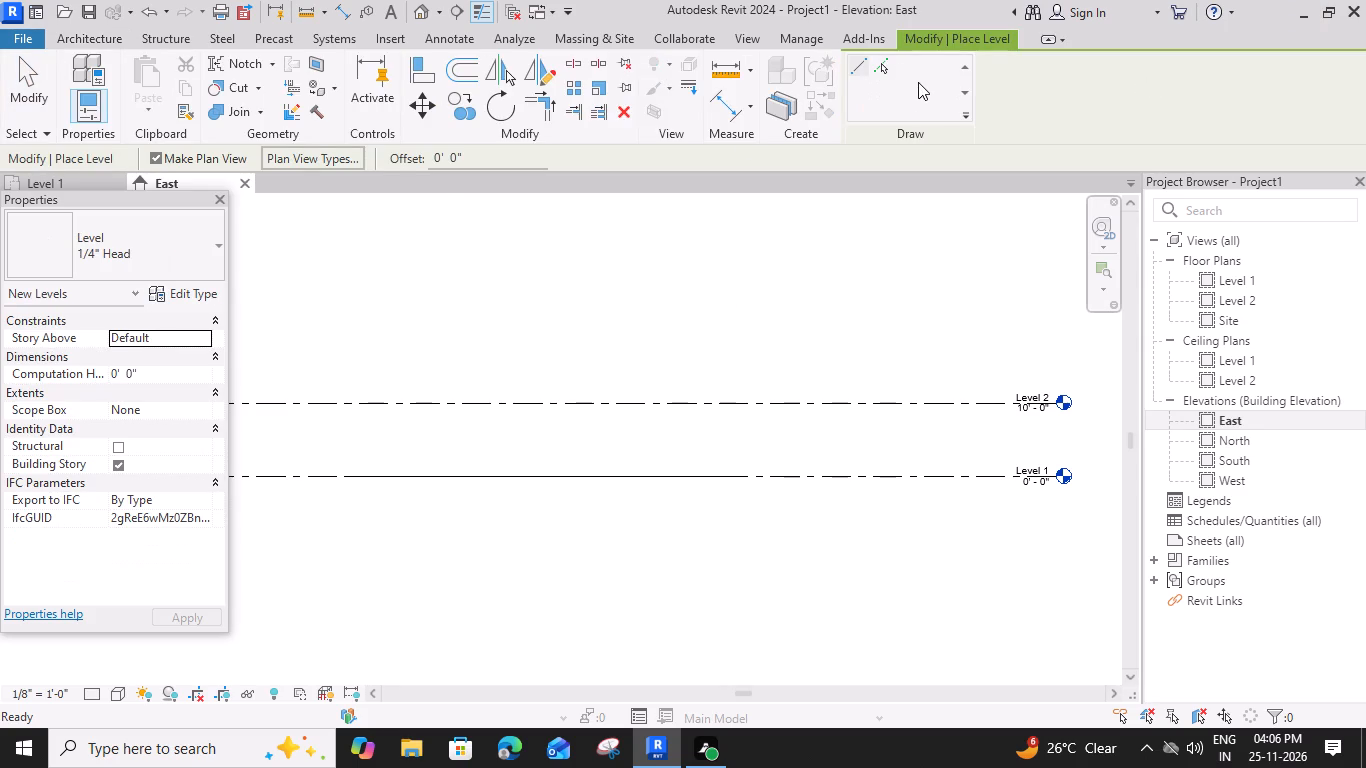
{"action": "left_click", "coordinate": [888, 66]}
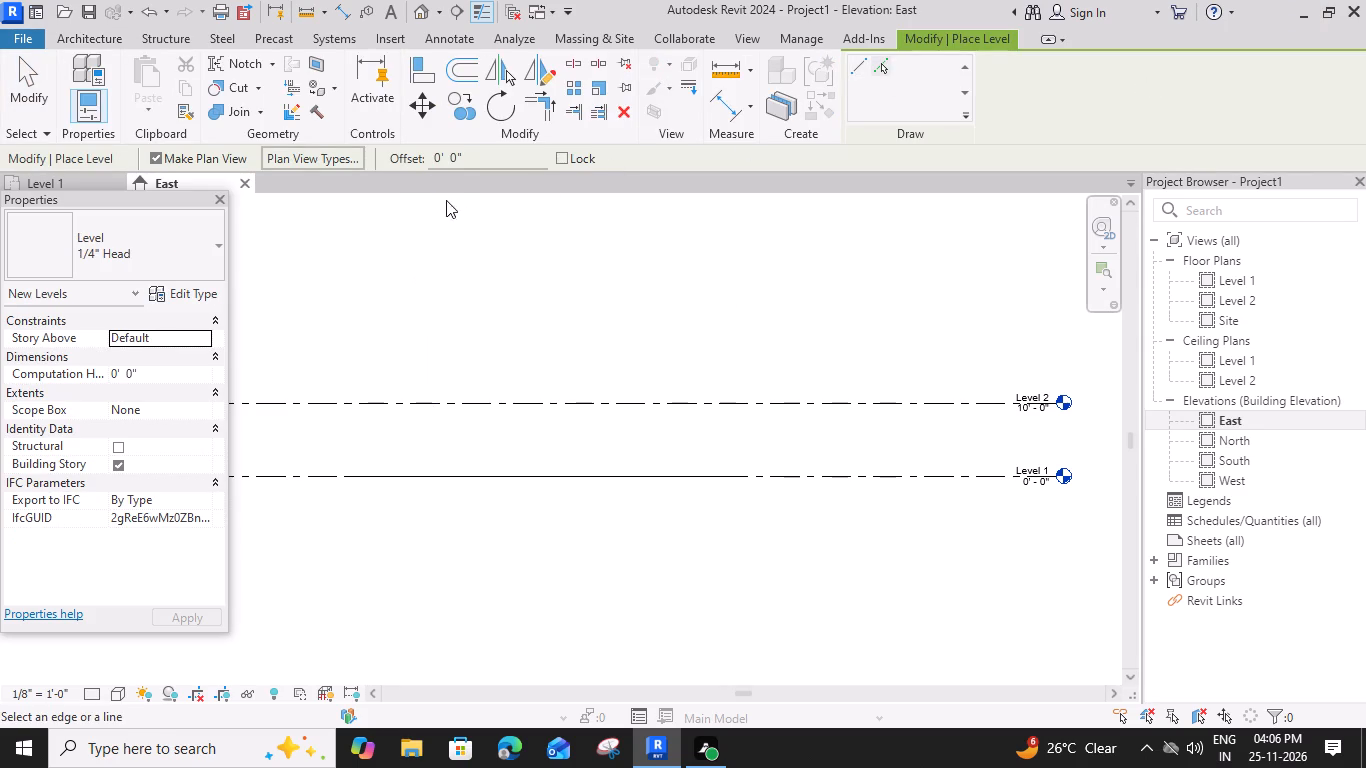
{"action": "left_click_drag", "start_coordinate": [472, 159], "coordinate": [392, 173]}
{"action": "key", "text": "1"}
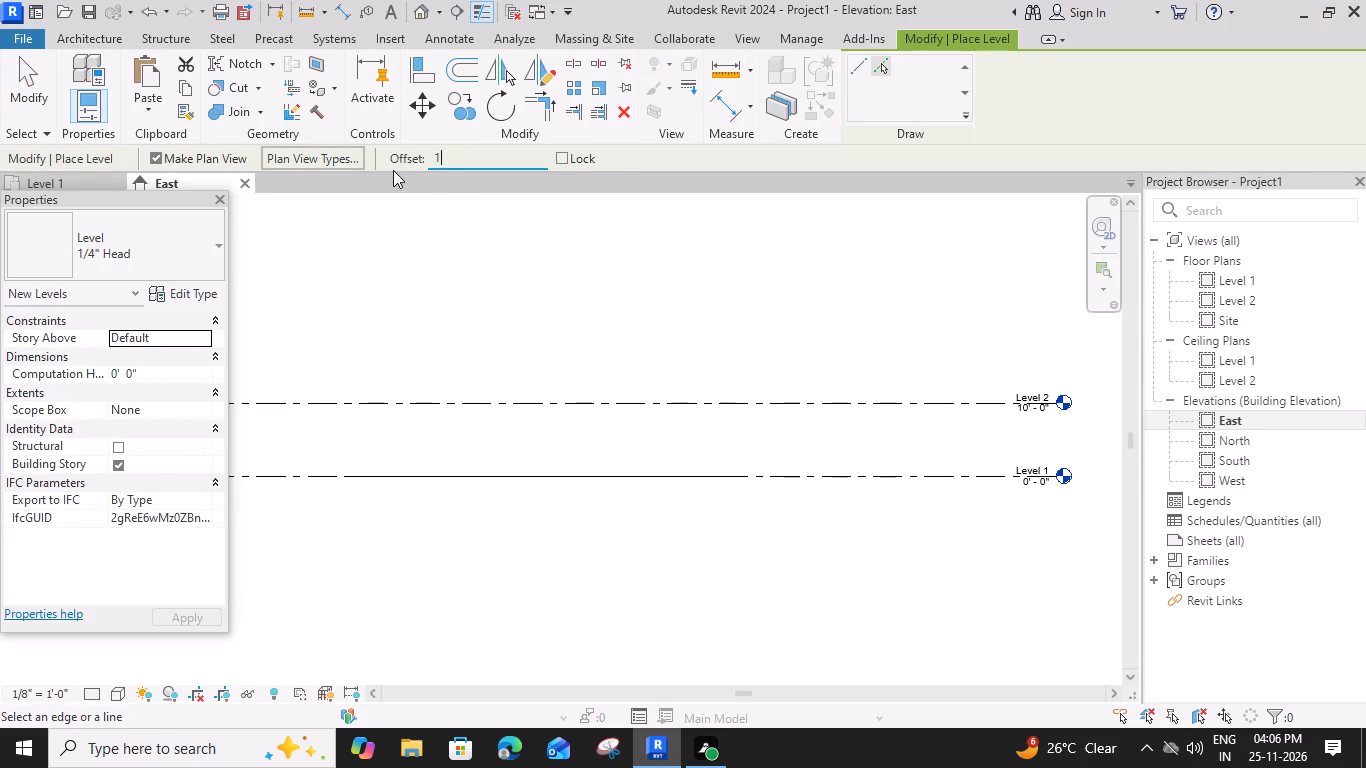
{"action": "key", "text": "0"}
{"action": "key", "text": "apostrophe"}
{"action": "key", "text": "Return"}
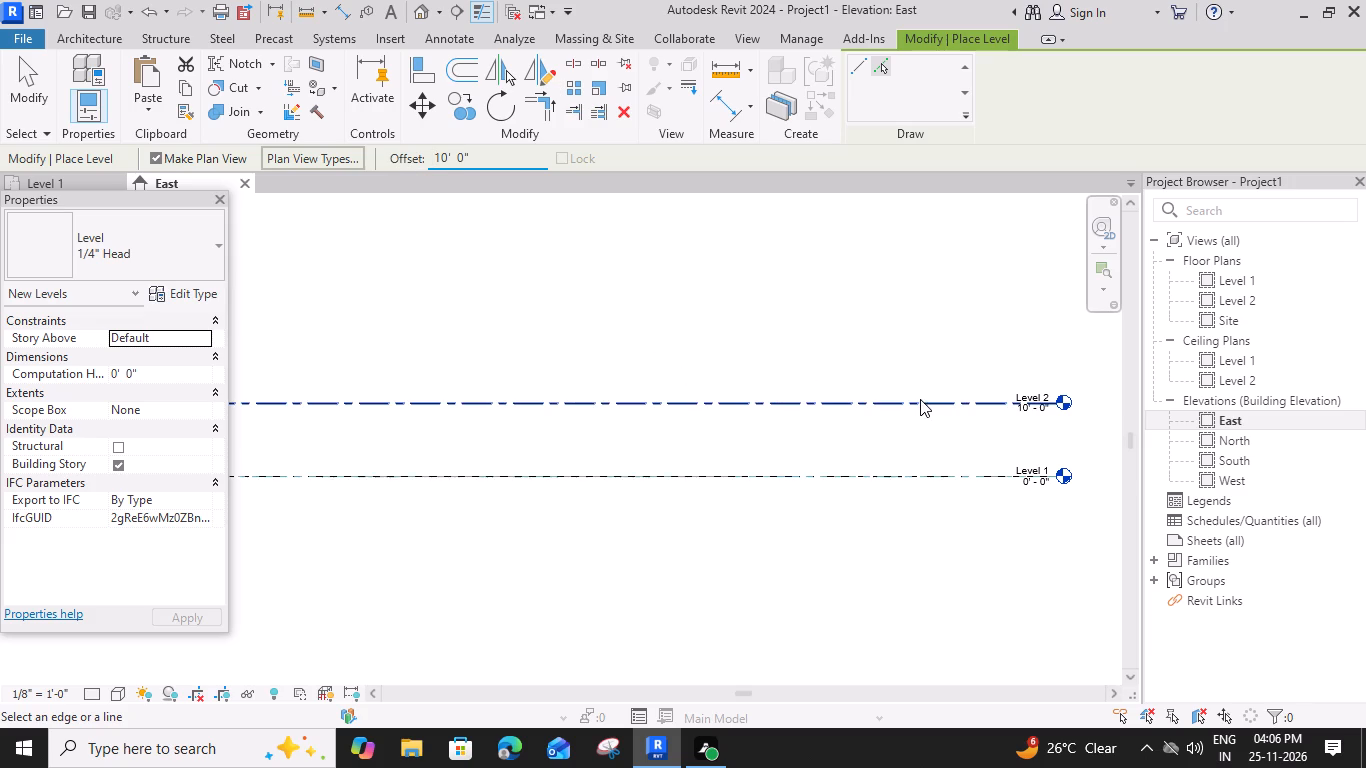
{"action": "left_click", "coordinate": [920, 398]}
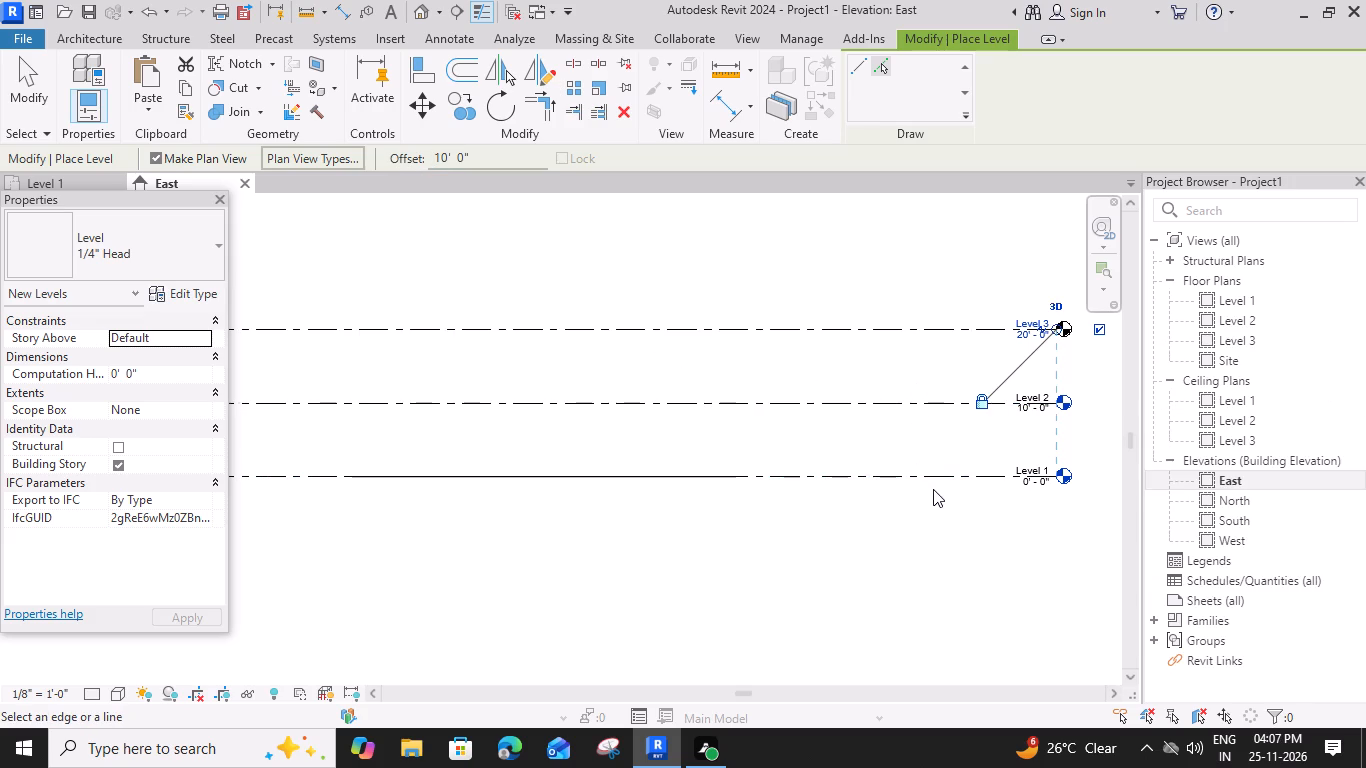
{"action": "left_click", "coordinate": [942, 326]}
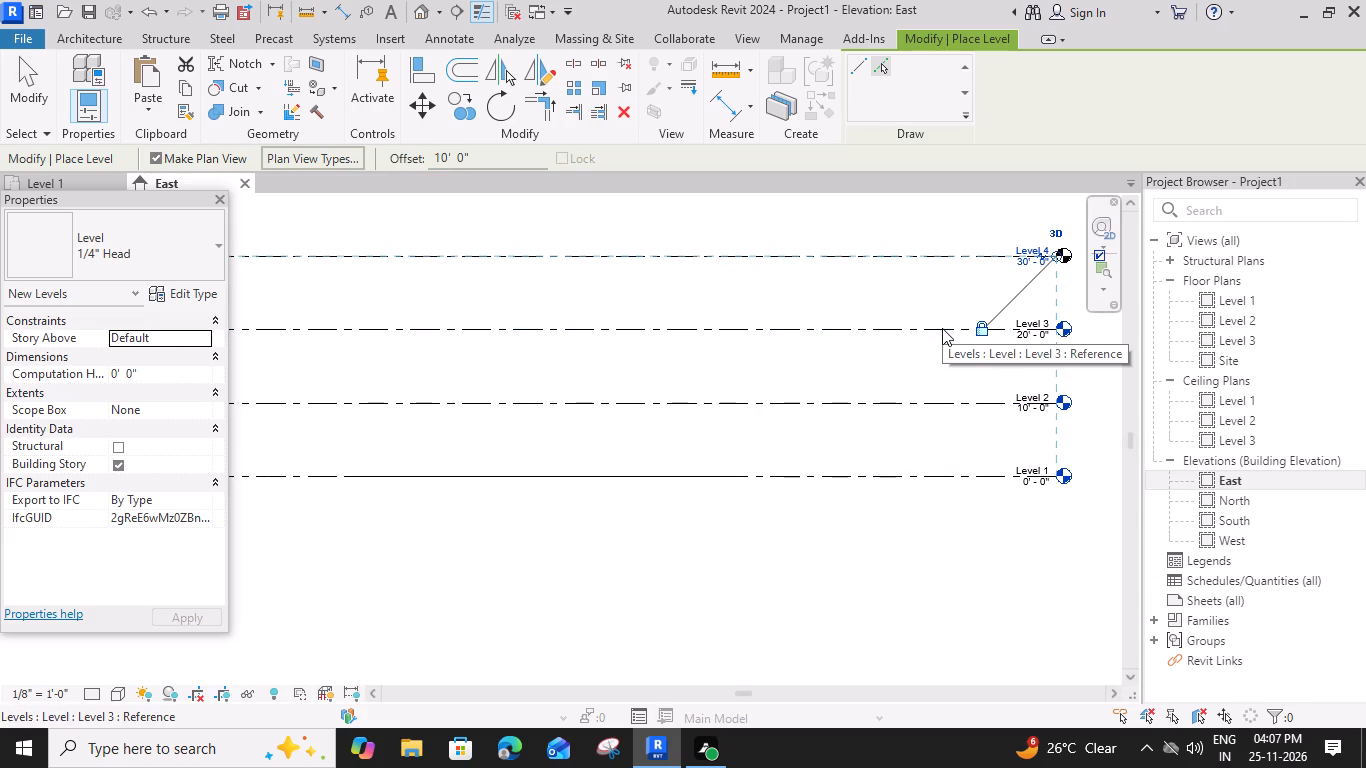
{"action": "left_click", "coordinate": [988, 479]}
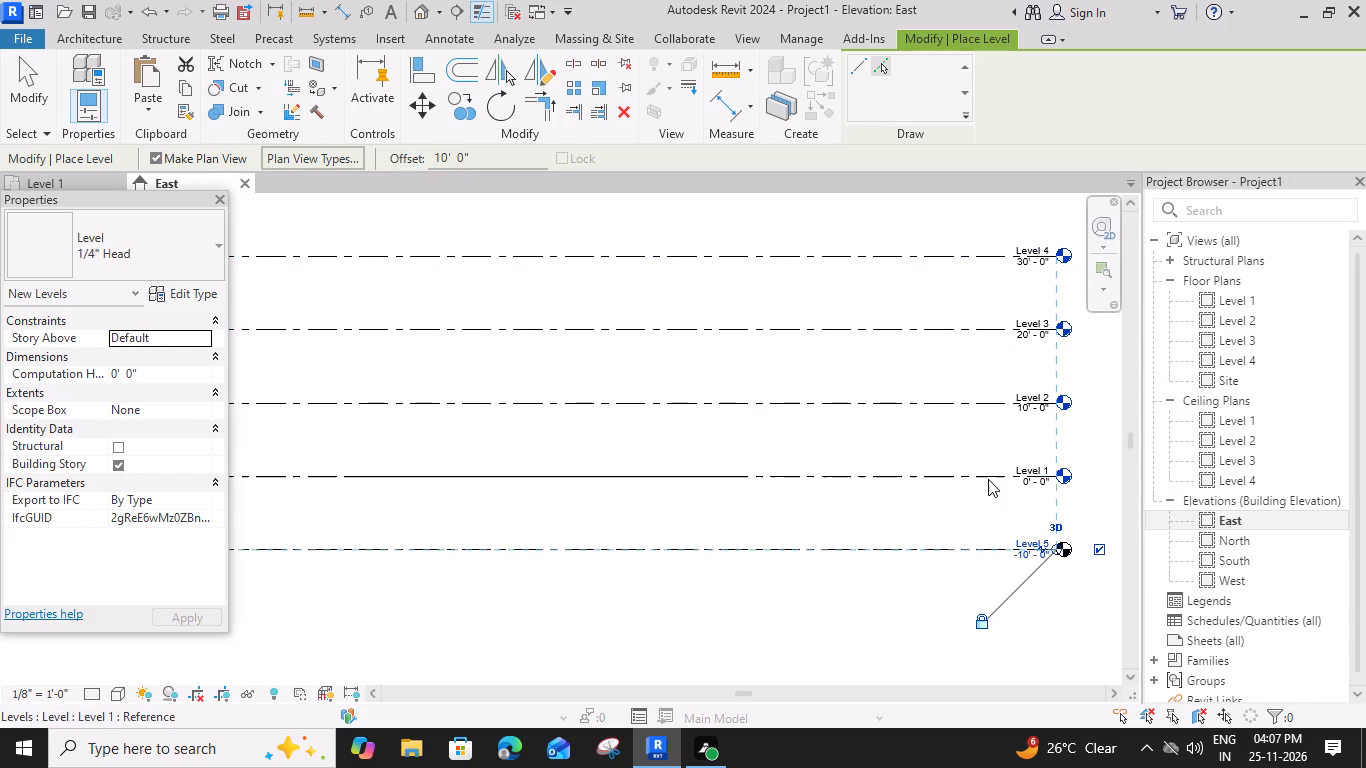
Finish placing levels and set the elevation of Level 5, the lowest level, to -2'.
{"action": "key", "text": "Escape"}
{"action": "scroll", "coordinate": [1011, 560], "scroll_direction": "up", "scroll_amount": 3}
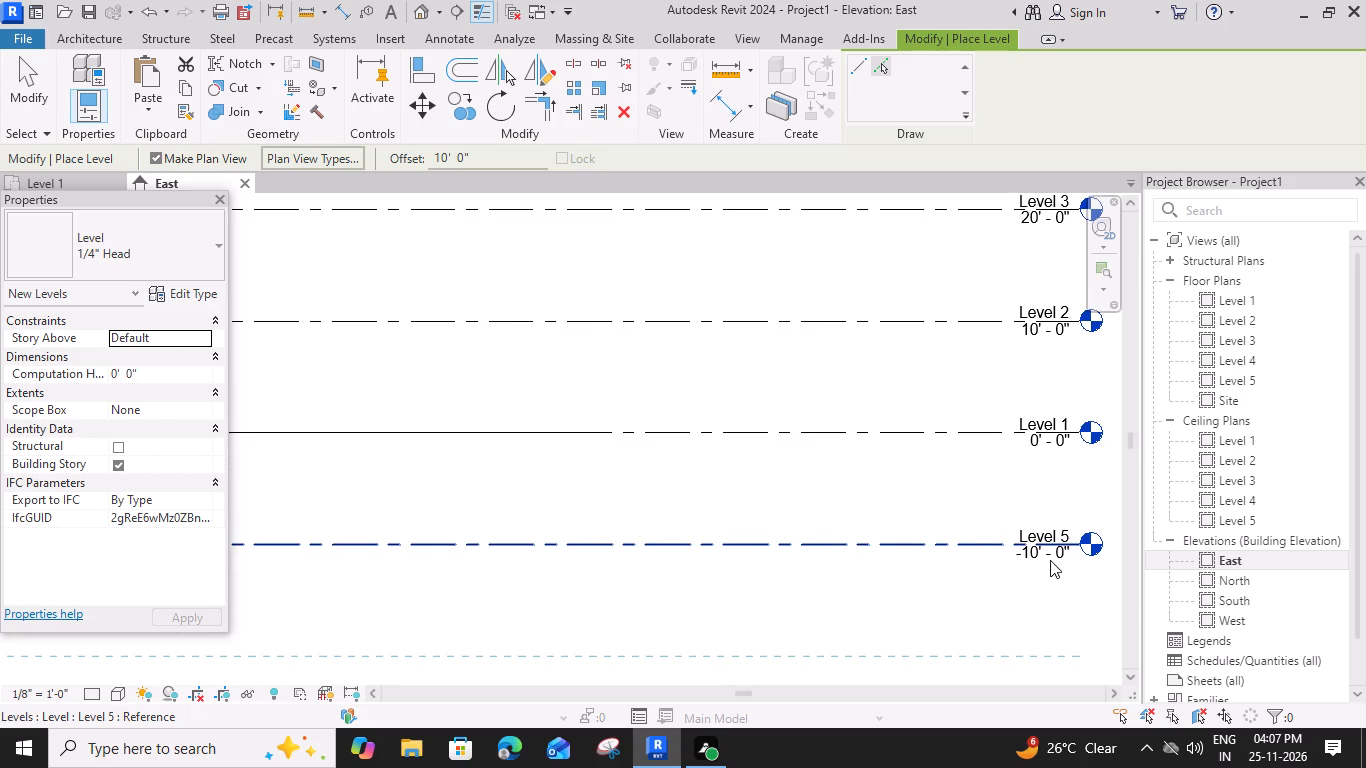
{"action": "scroll", "coordinate": [1043, 555], "scroll_direction": "up", "scroll_amount": 6}
{"action": "key", "text": "Escape"}
{"action": "key", "text": "Escape"}
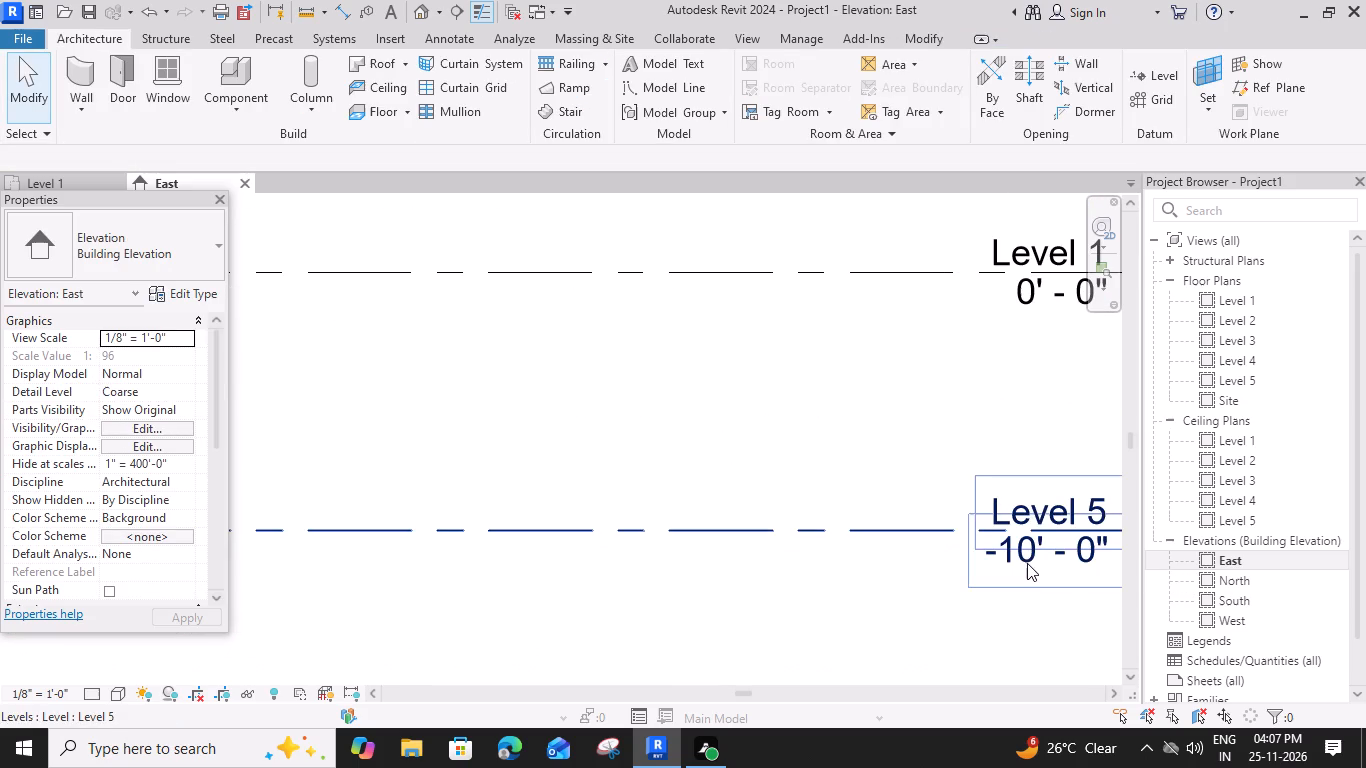
{"action": "left_click", "coordinate": [1027, 563]}
{"action": "left_click", "coordinate": [1027, 557]}
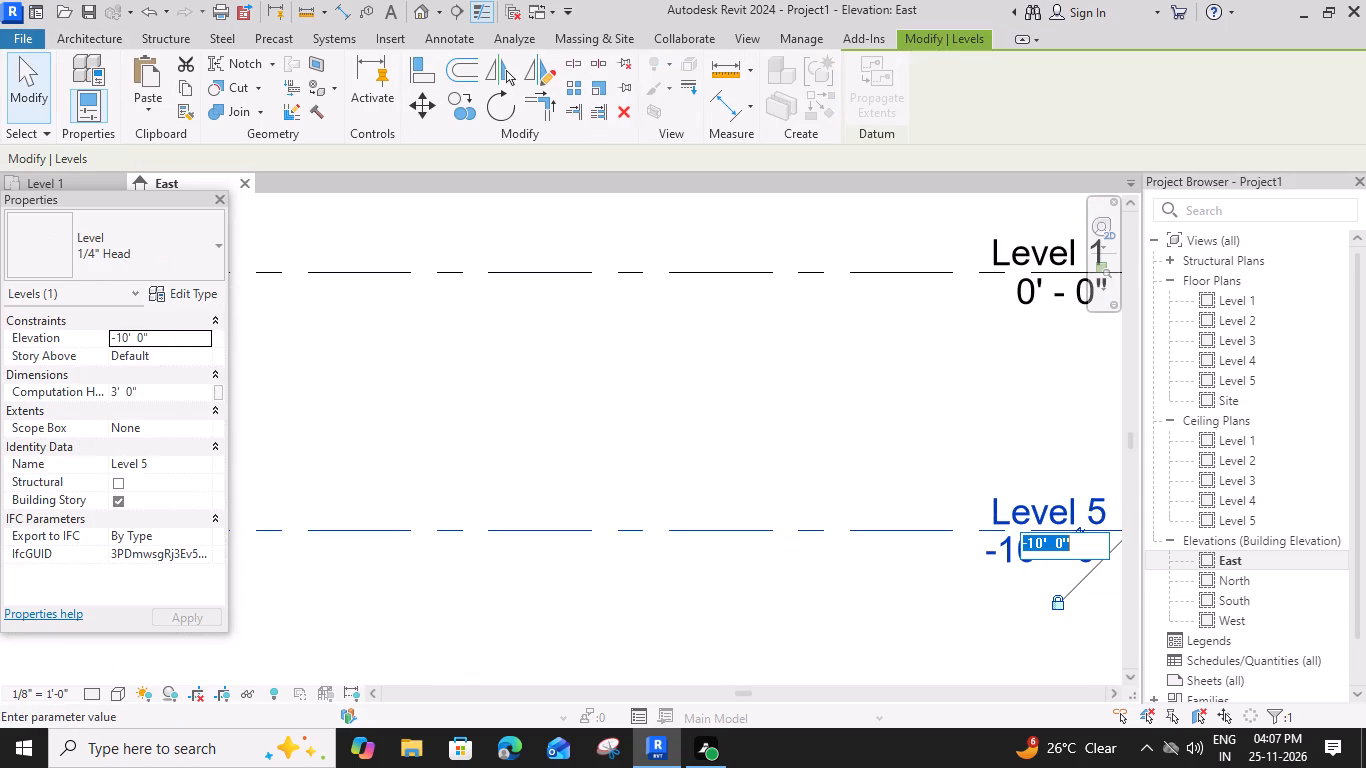
{"action": "key", "text": "minus"}
{"action": "type", "text": "2'"}
{"action": "key", "text": "Return"}
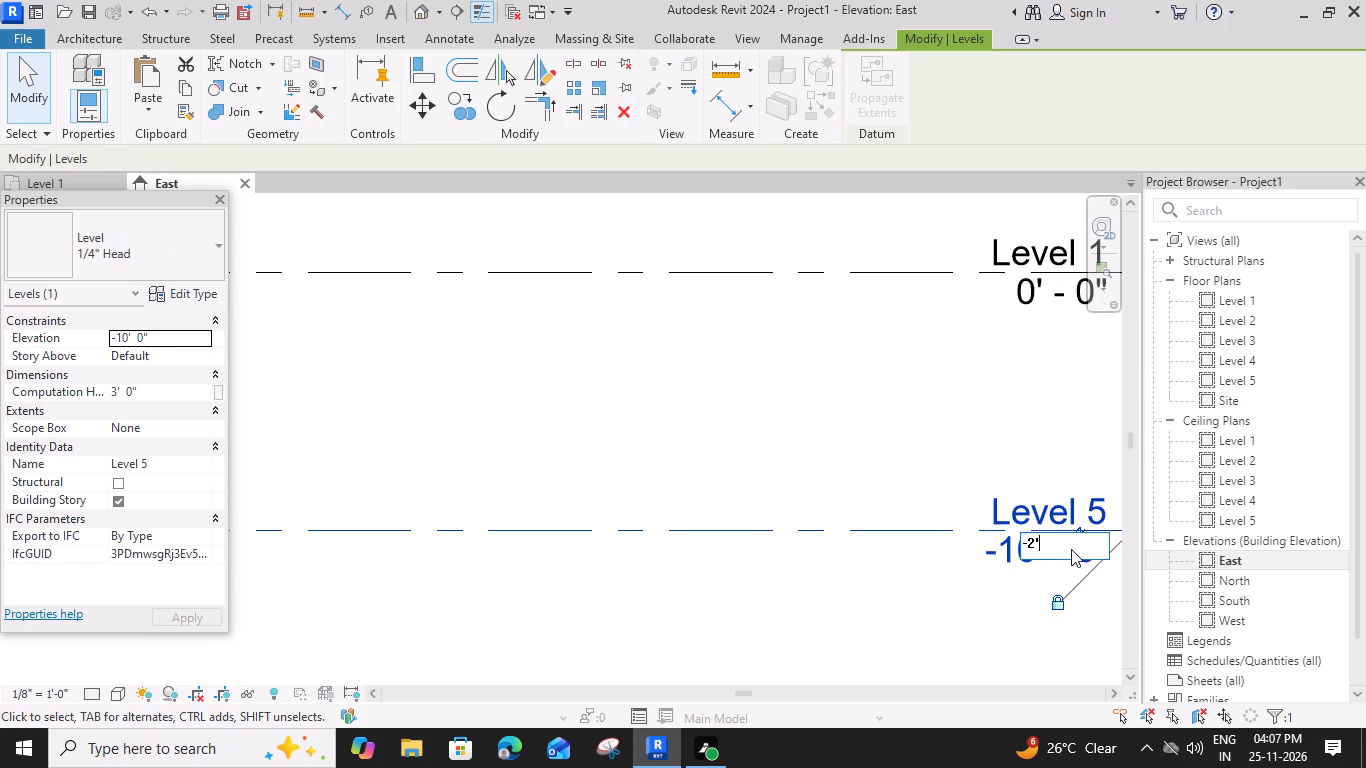
{"action": "scroll", "coordinate": [1018, 541], "scroll_direction": "down", "scroll_amount": 5}
{"action": "scroll", "coordinate": [928, 505], "scroll_direction": "down", "scroll_amount": 4}
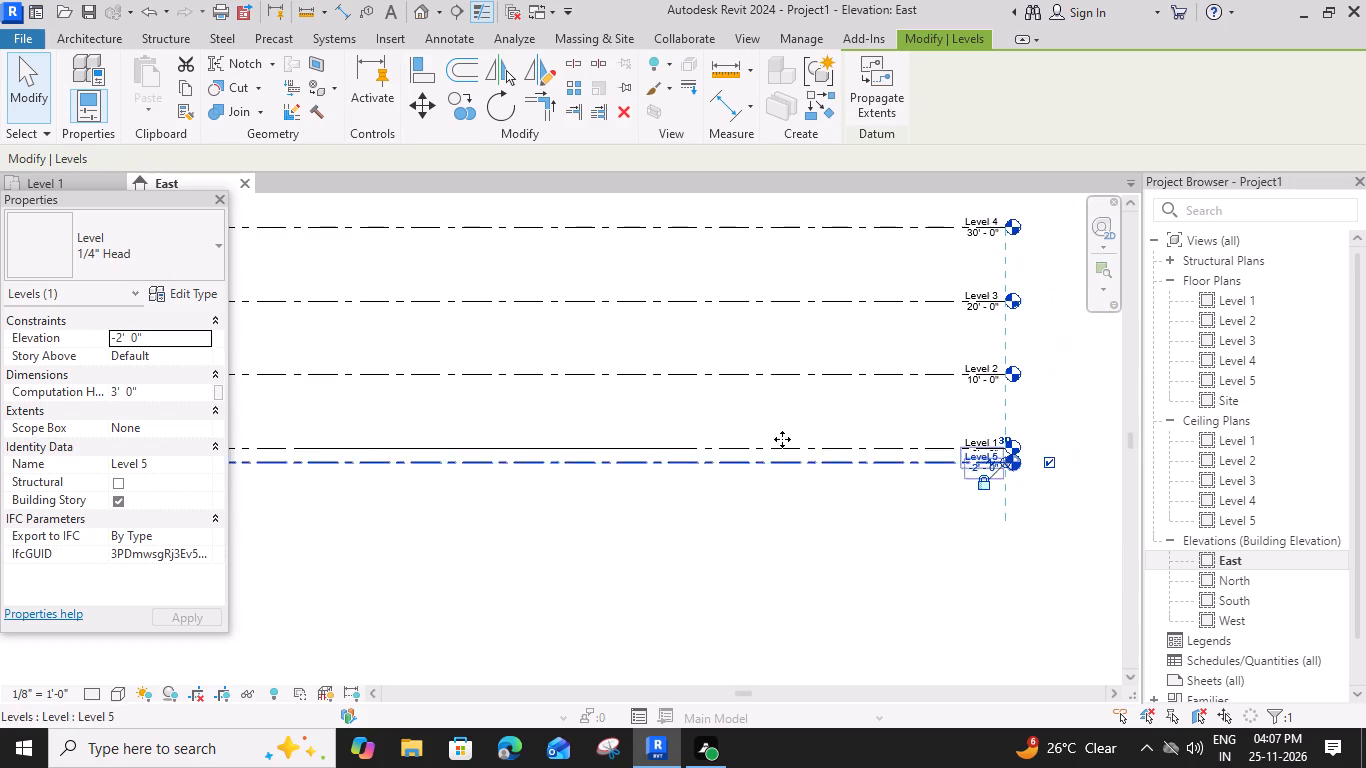
{"action": "scroll", "coordinate": [753, 414], "scroll_direction": "down", "scroll_amount": 3}
{"action": "middle_click_drag", "start_coordinate": [672, 433], "coordinate": [843, 458]}
{"action": "key", "text": "Escape"}
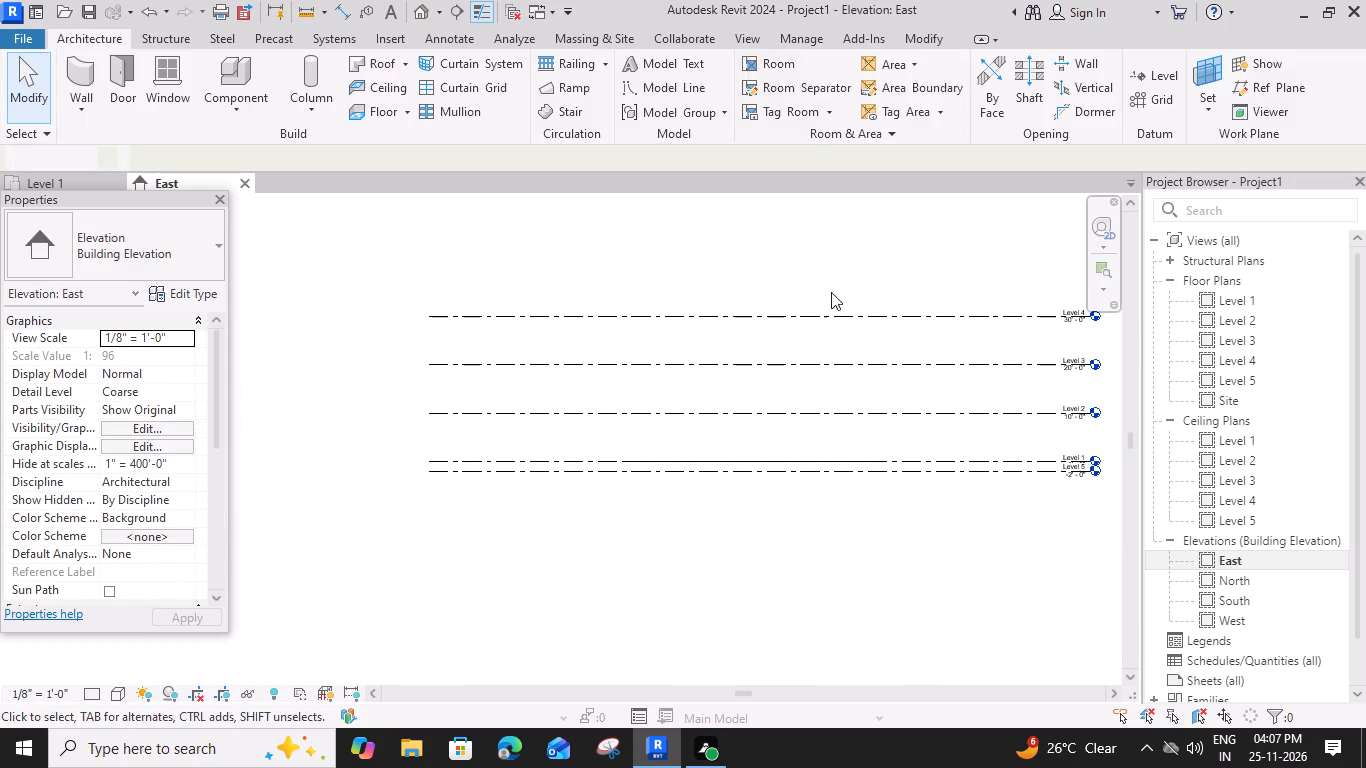
{"action": "middle_click_drag", "start_coordinate": [872, 251], "coordinate": [771, 280]}
{"action": "key", "text": "Escape"}
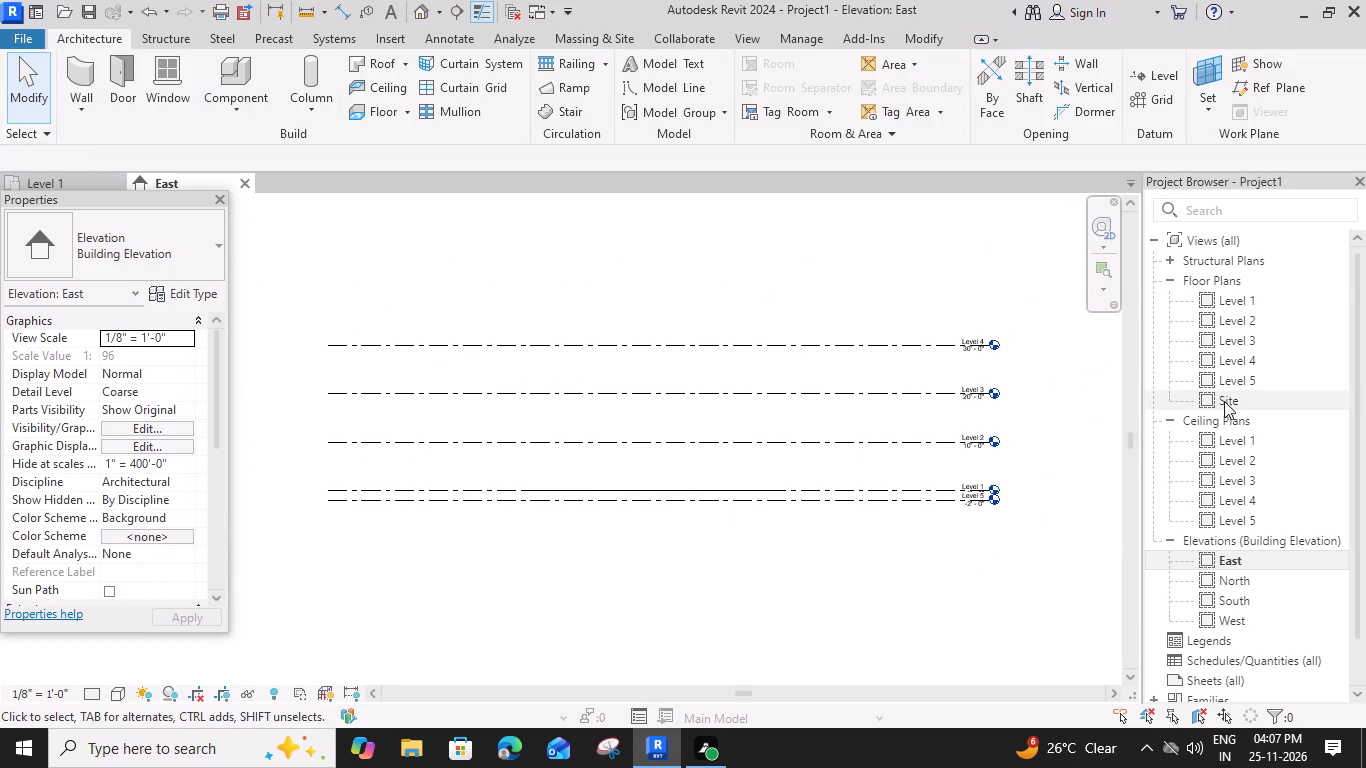
Switch back to the Level 1 floor plan view.
{"action": "left_click", "coordinate": [72, 182]}
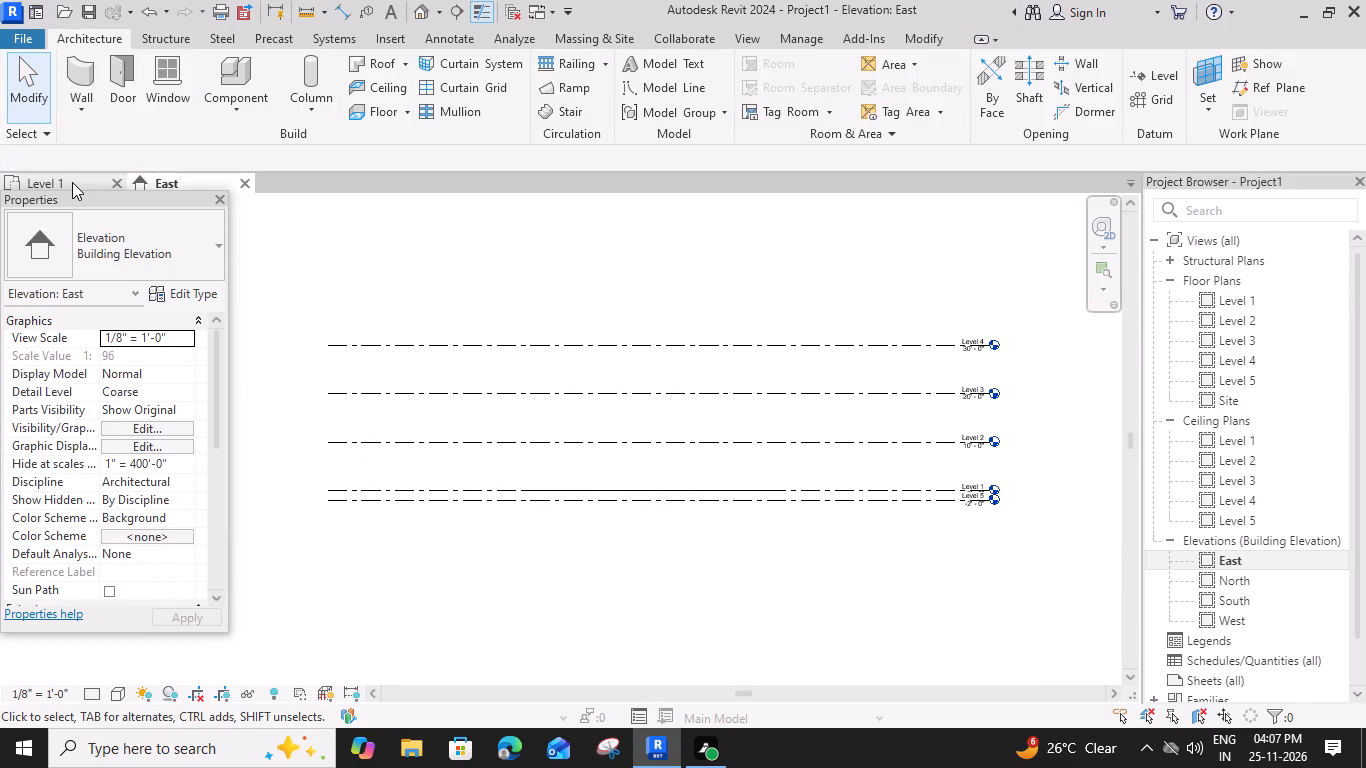
{"action": "scroll", "coordinate": [735, 252], "scroll_direction": "up", "scroll_amount": 1}
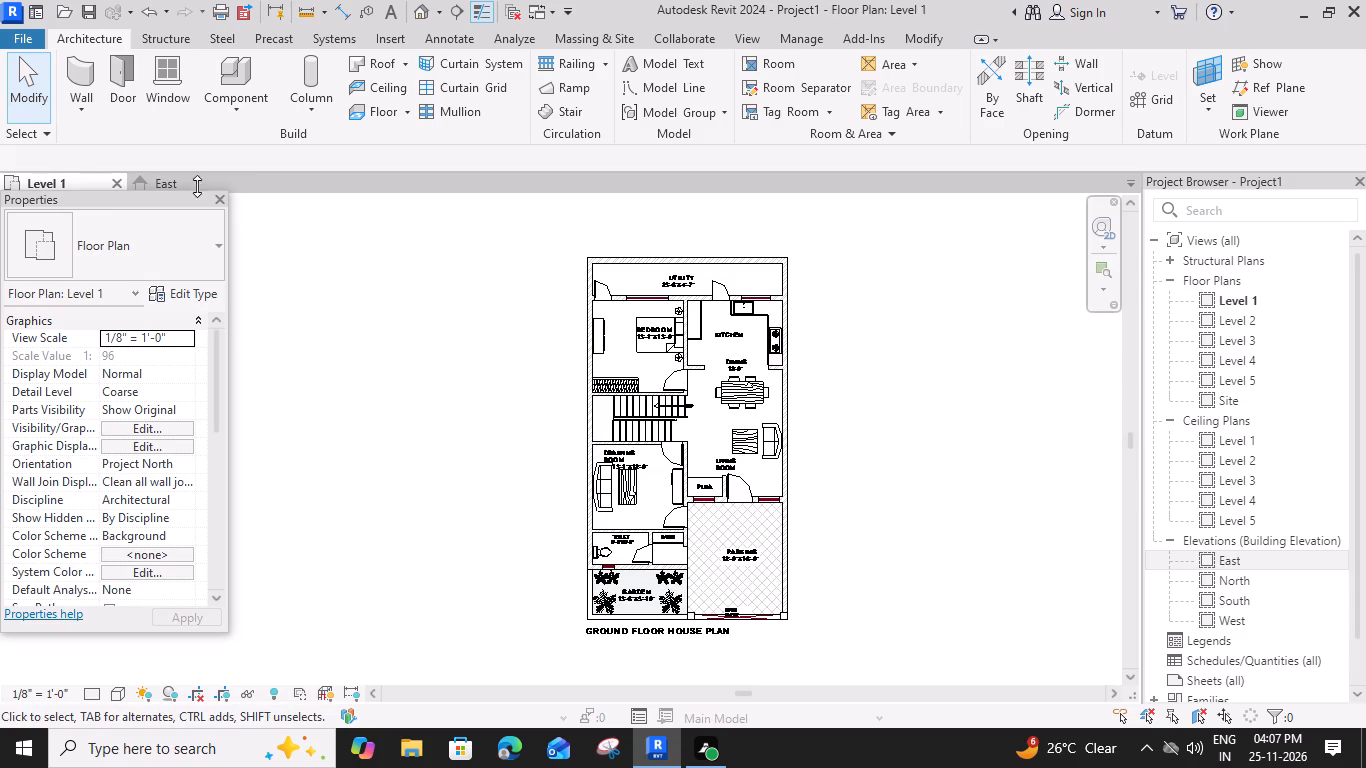
Start a wall and duplicate the Generic - 8" basic wall type under the name Generic - 8" 9".
{"action": "left_click", "coordinate": [92, 63]}
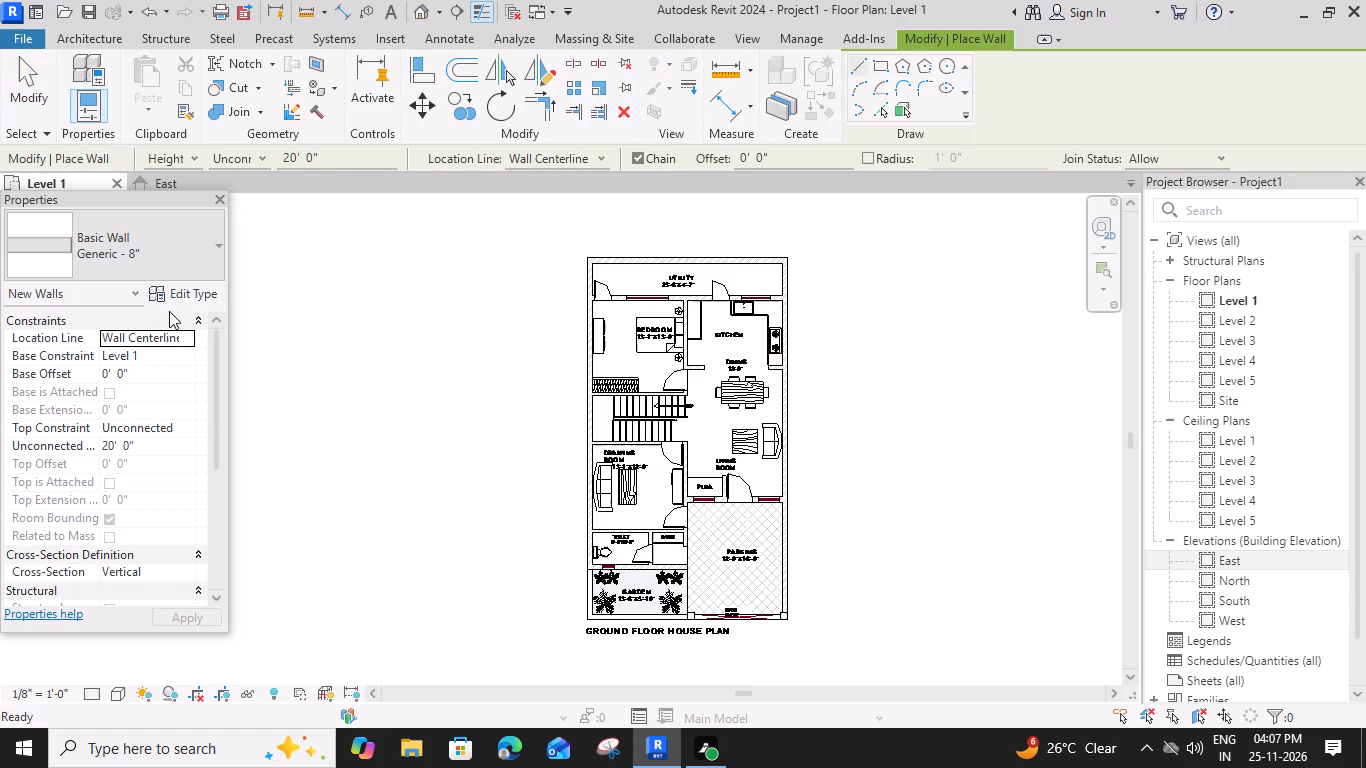
{"action": "left_click", "coordinate": [213, 247]}
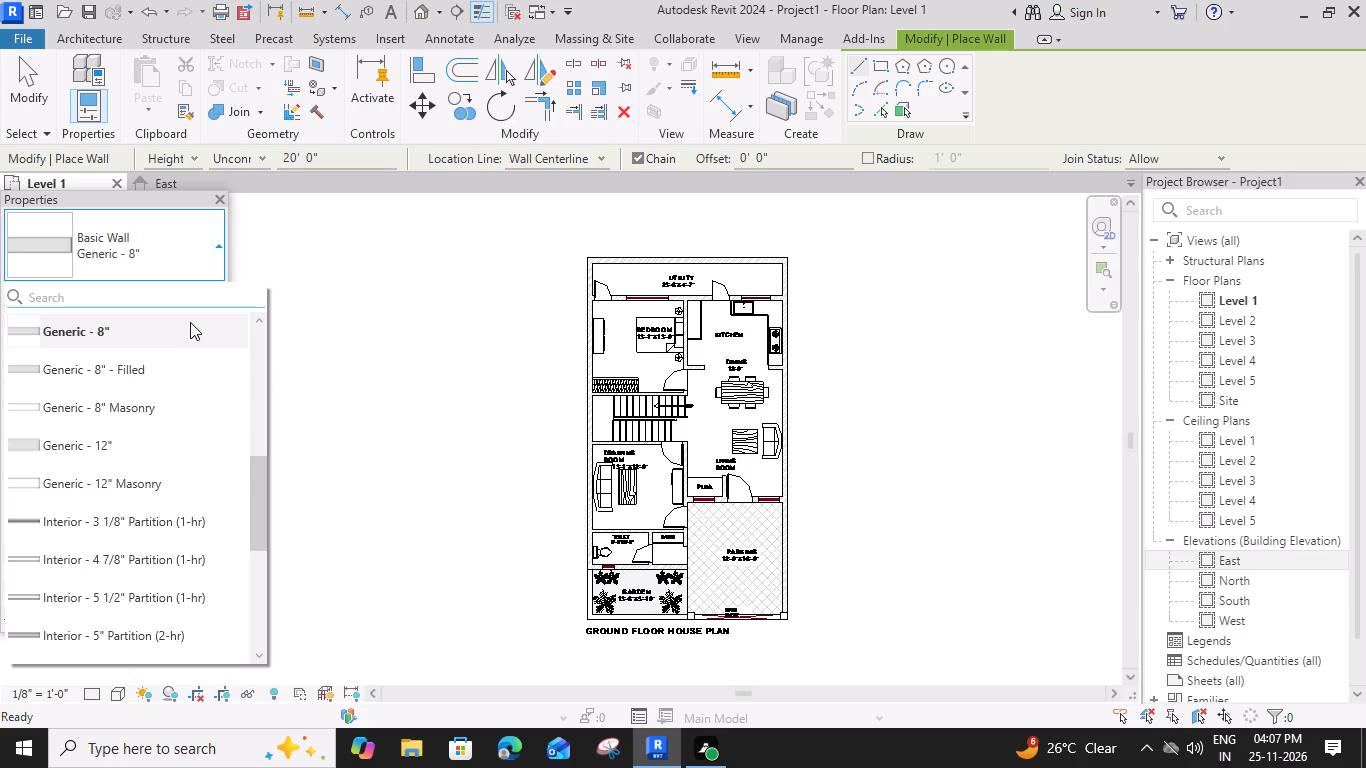
{"action": "left_click", "coordinate": [190, 322]}
{"action": "left_click", "coordinate": [190, 293]}
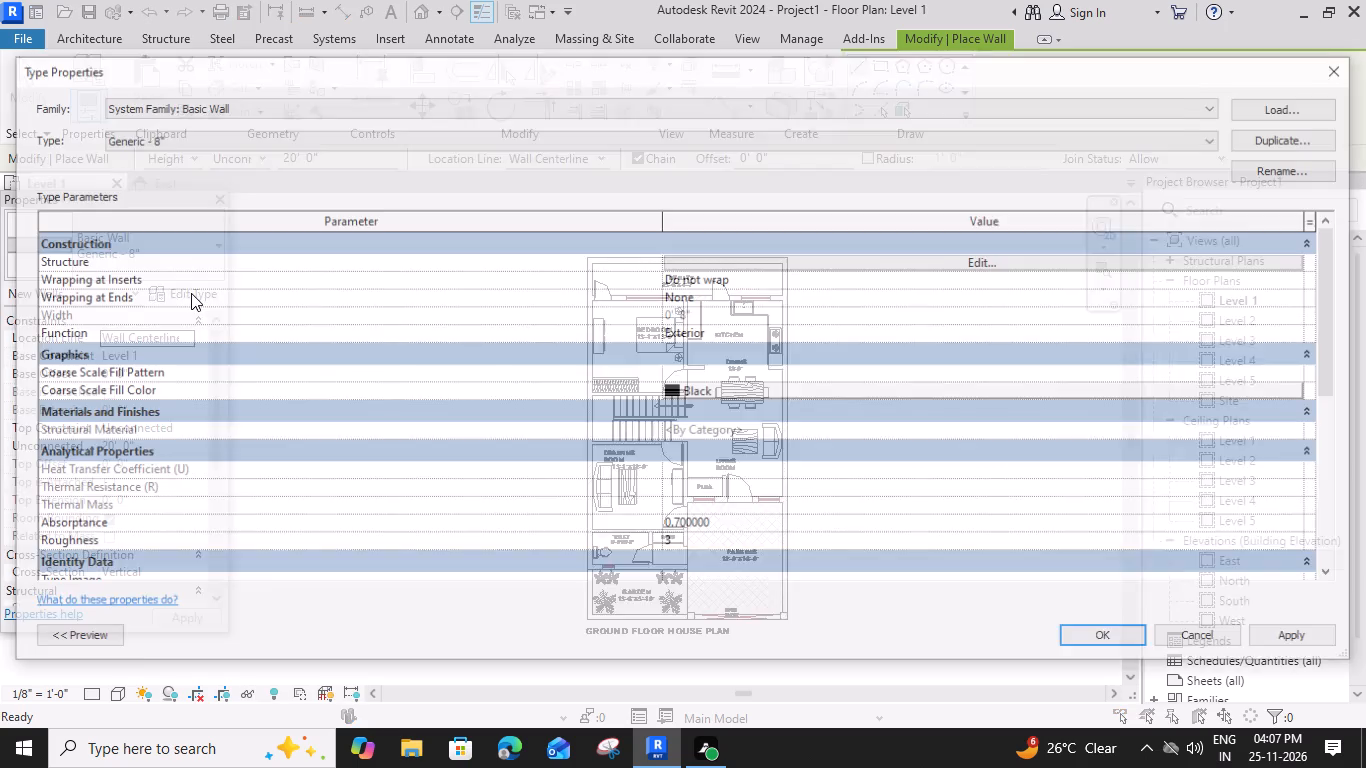
{"action": "left_click", "coordinate": [1293, 135]}
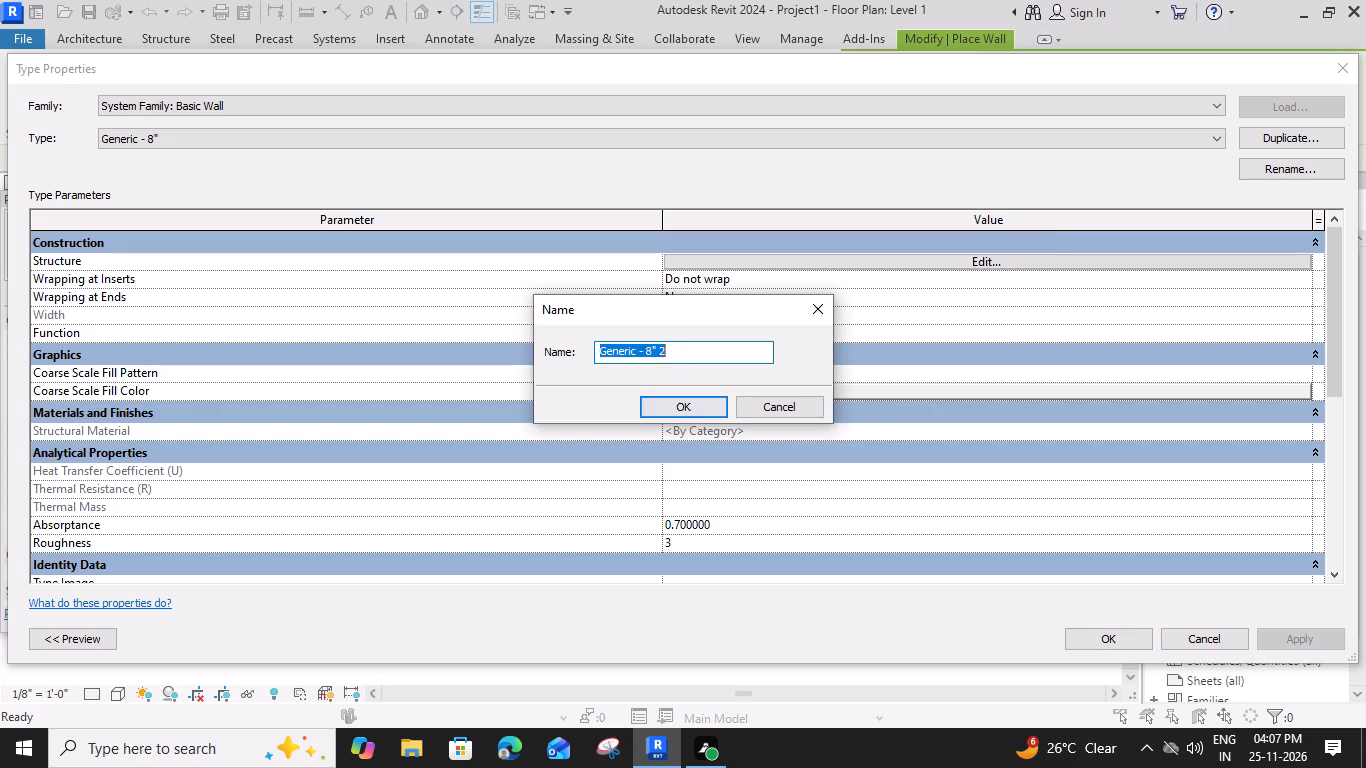
{"action": "left_click", "coordinate": [684, 351]}
{"action": "left_click_drag", "start_coordinate": [676, 351], "coordinate": [660, 352]}
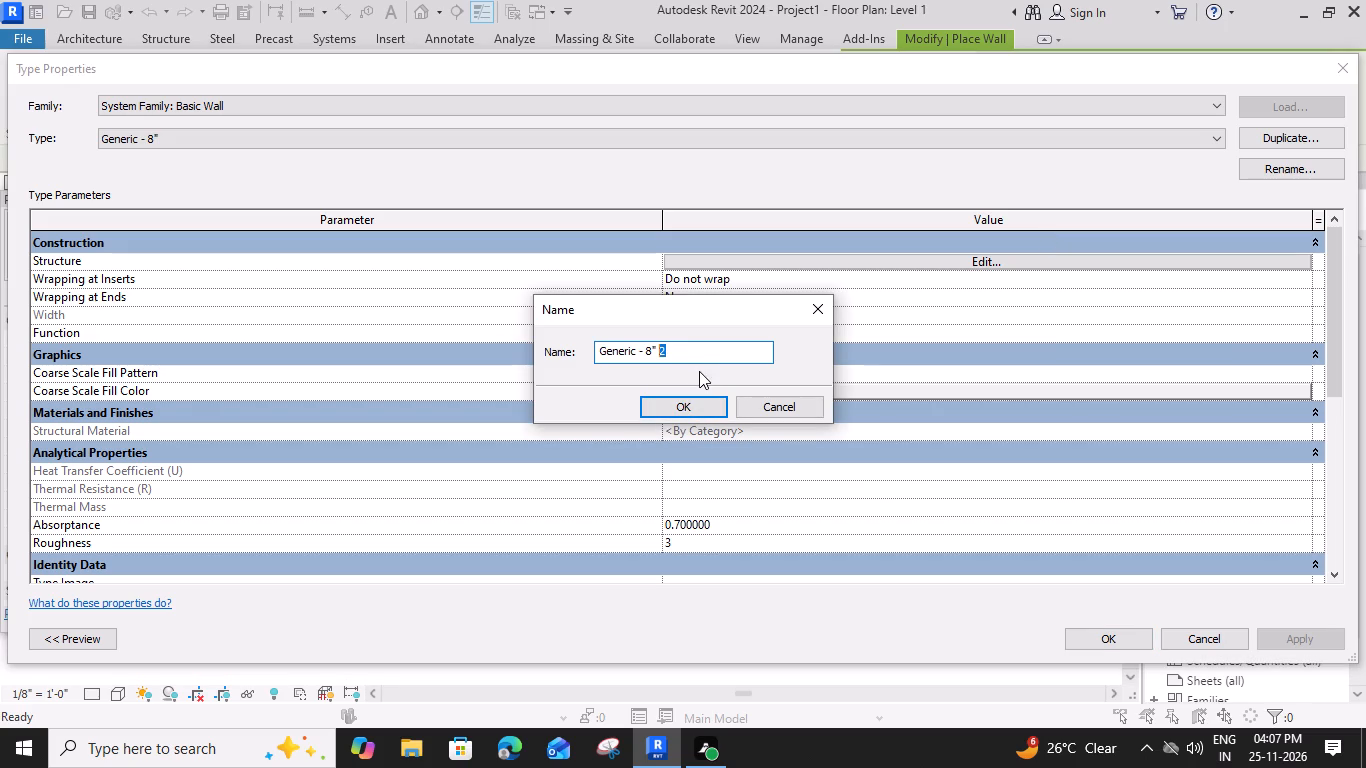
{"action": "key", "text": "9"}
{"action": "key", "text": "shift+quotedbl"}
{"action": "key", "text": "Return"}
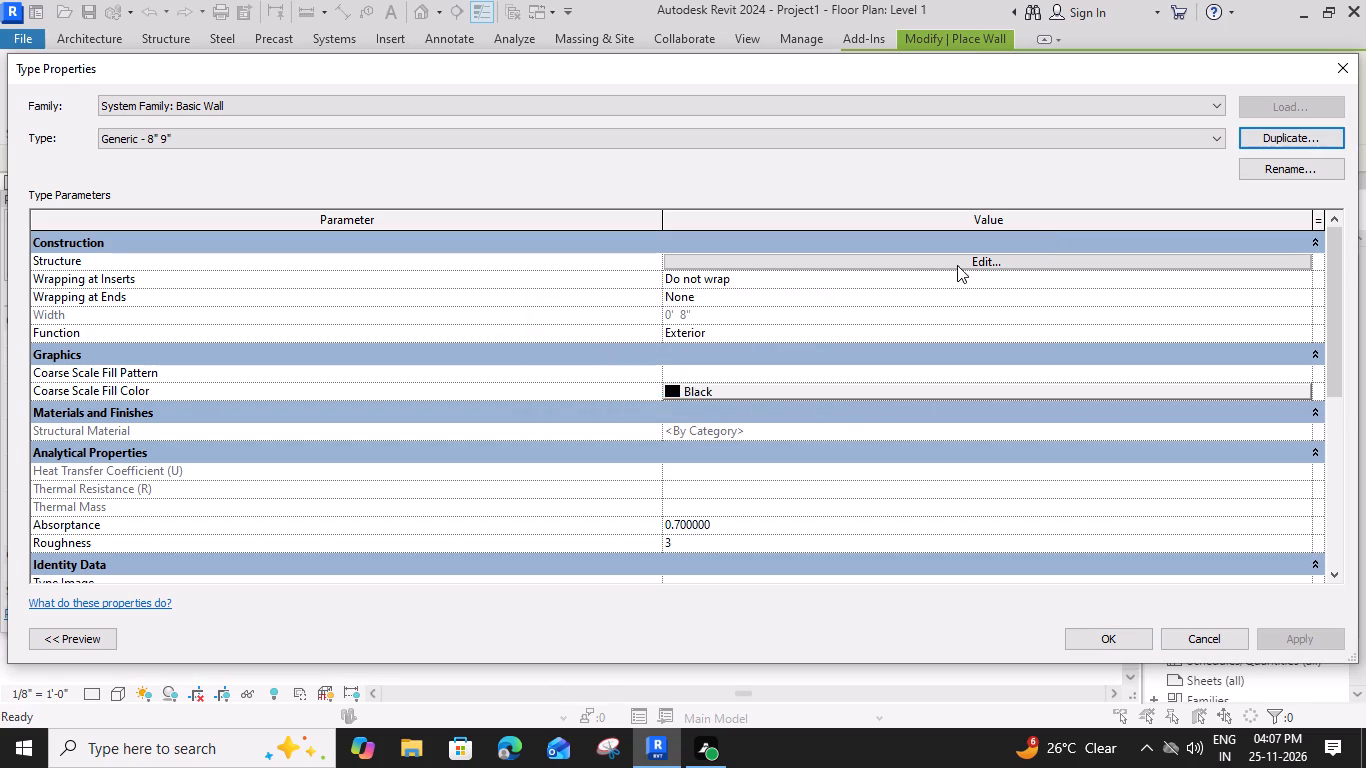
Set the structure layer thickness of the new wall type to 9" and accept the type properties.
{"action": "left_click", "coordinate": [970, 263]}
{"action": "left_click", "coordinate": [680, 264]}
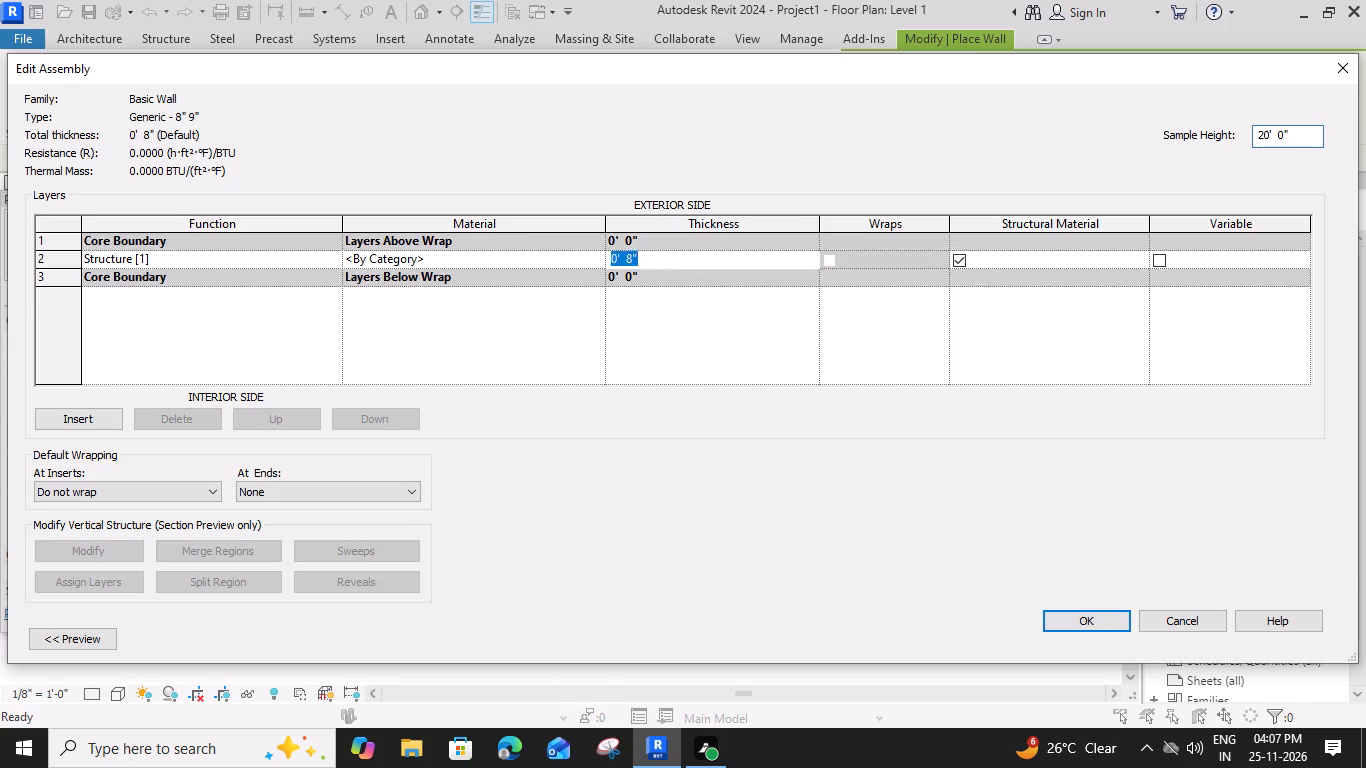
{"action": "key", "text": "8"}
{"action": "type", "text": "\\\\"}
{"action": "key", "text": "BackSpace"}
{"action": "key", "text": "BackSpace"}
{"action": "key", "text": "BackSpace"}
{"action": "type", "text": "9\""}
{"action": "key", "text": "Return"}
{"action": "left_click", "coordinate": [1089, 613]}
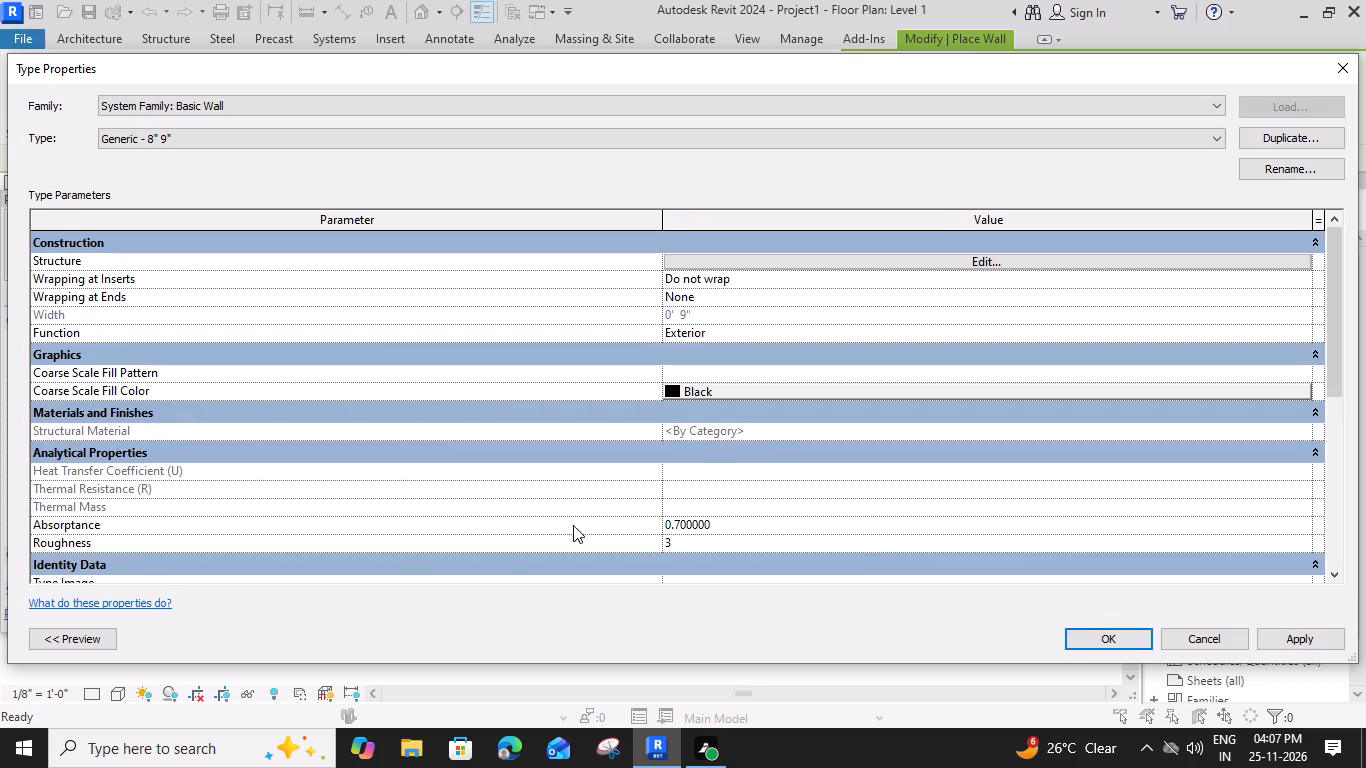
{"action": "left_click", "coordinate": [85, 637]}
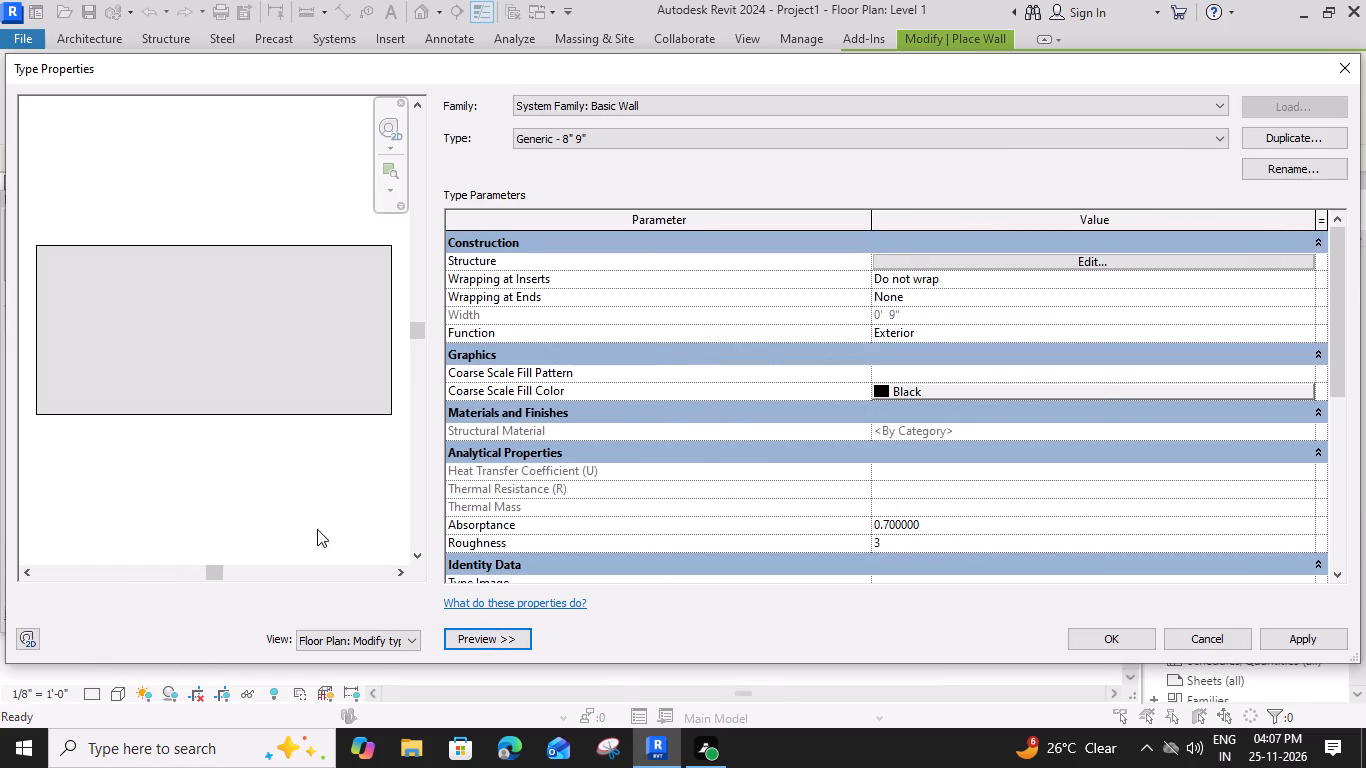
{"action": "left_click_drag", "start_coordinate": [215, 569], "coordinate": [218, 568]}
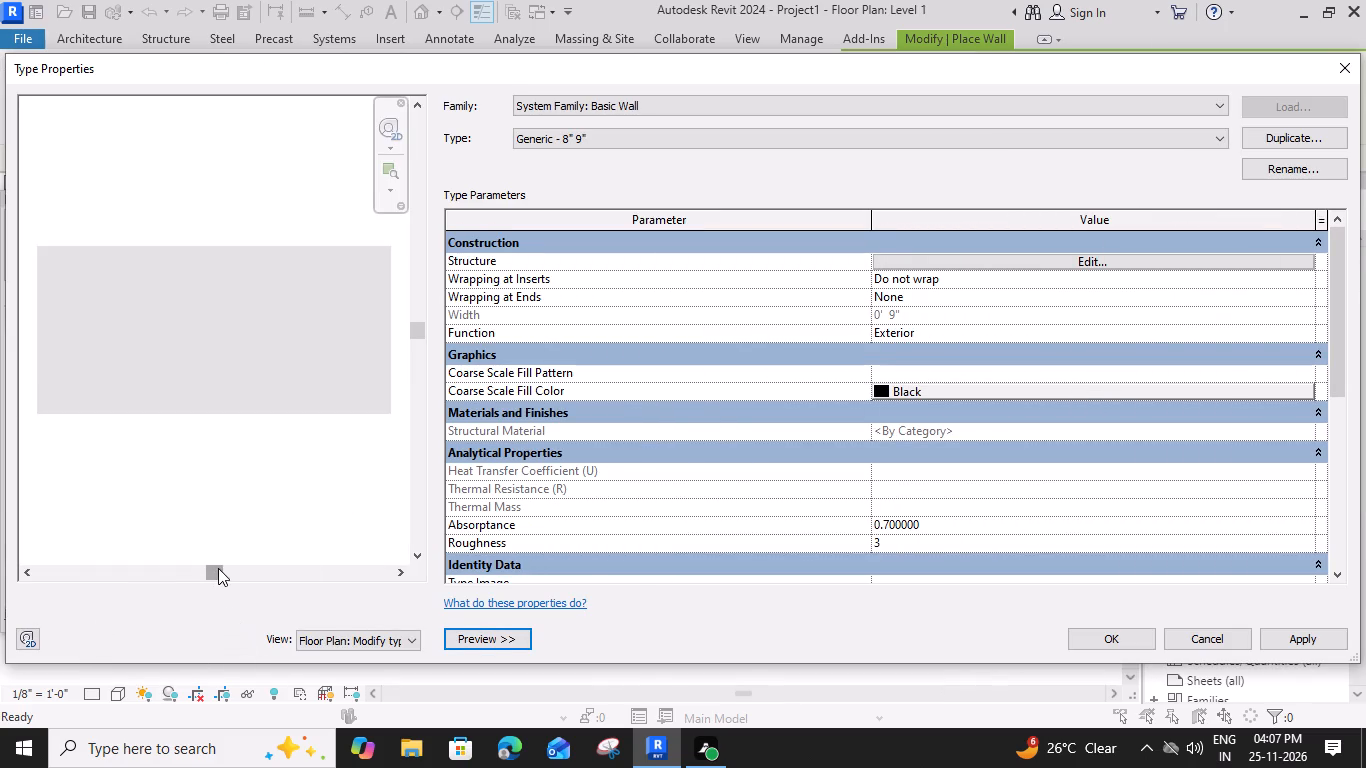
{"action": "left_click_drag", "start_coordinate": [218, 568], "coordinate": [214, 588]}
{"action": "left_click", "coordinate": [420, 329]}
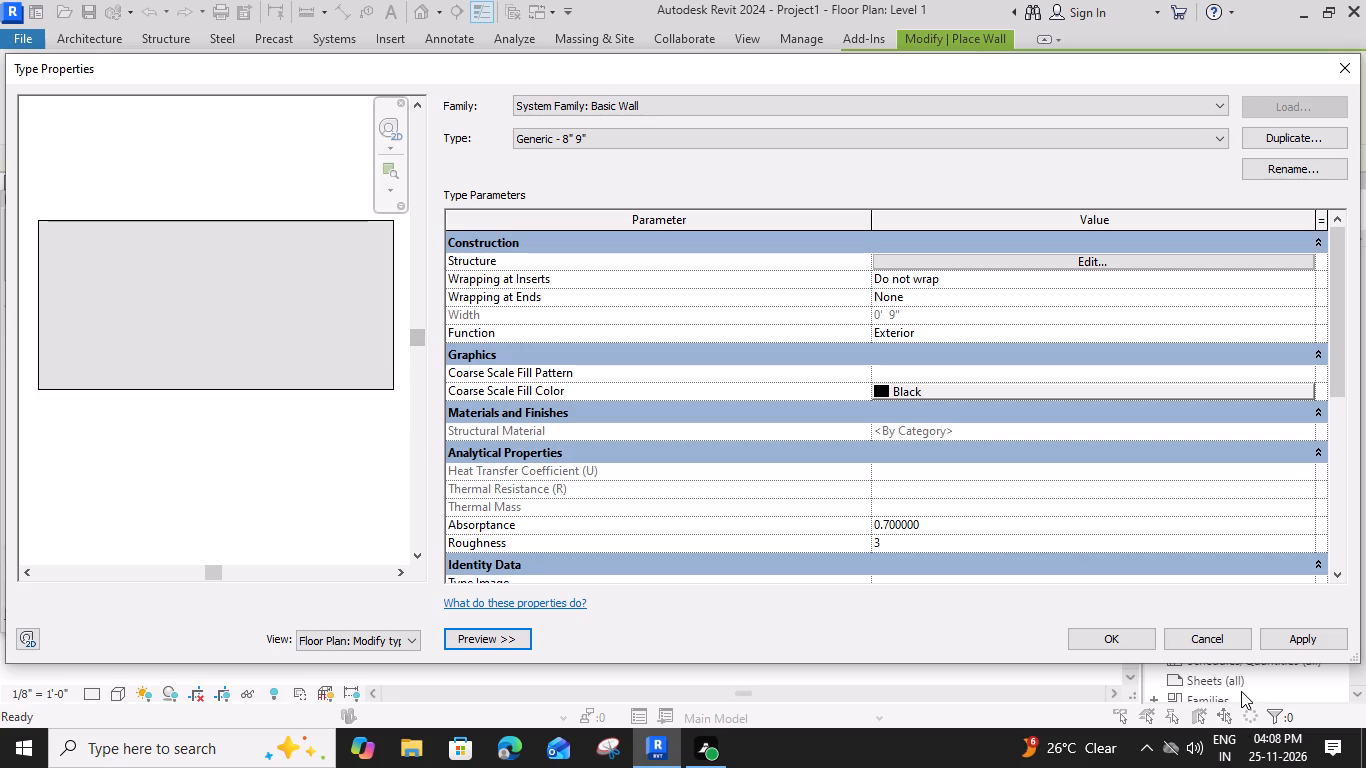
{"action": "left_click", "coordinate": [1126, 637]}
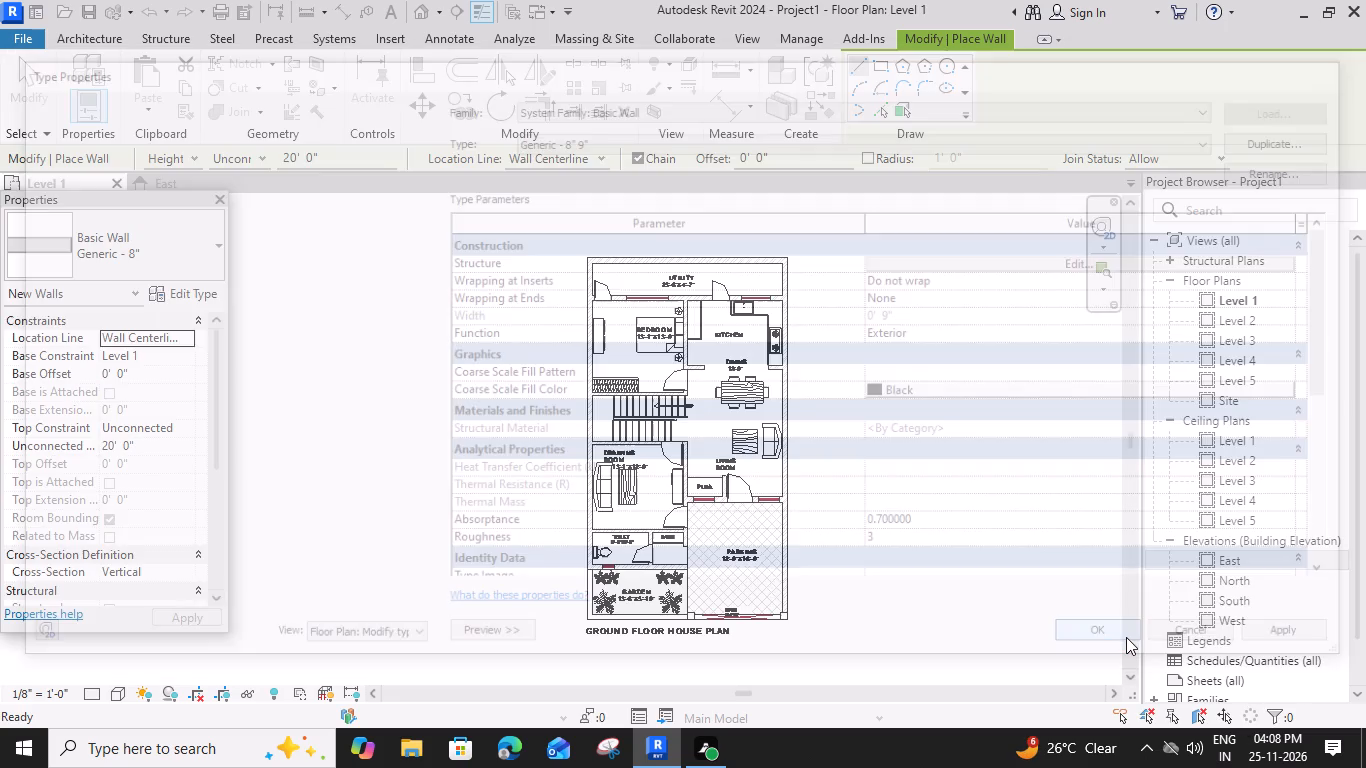
Draw the 28'-6" exterior wall along the utility's outer edge, corner to corner, with the location line set to Finish Face: Exterior.
{"action": "scroll", "coordinate": [594, 239], "scroll_direction": "up", "scroll_amount": 5}
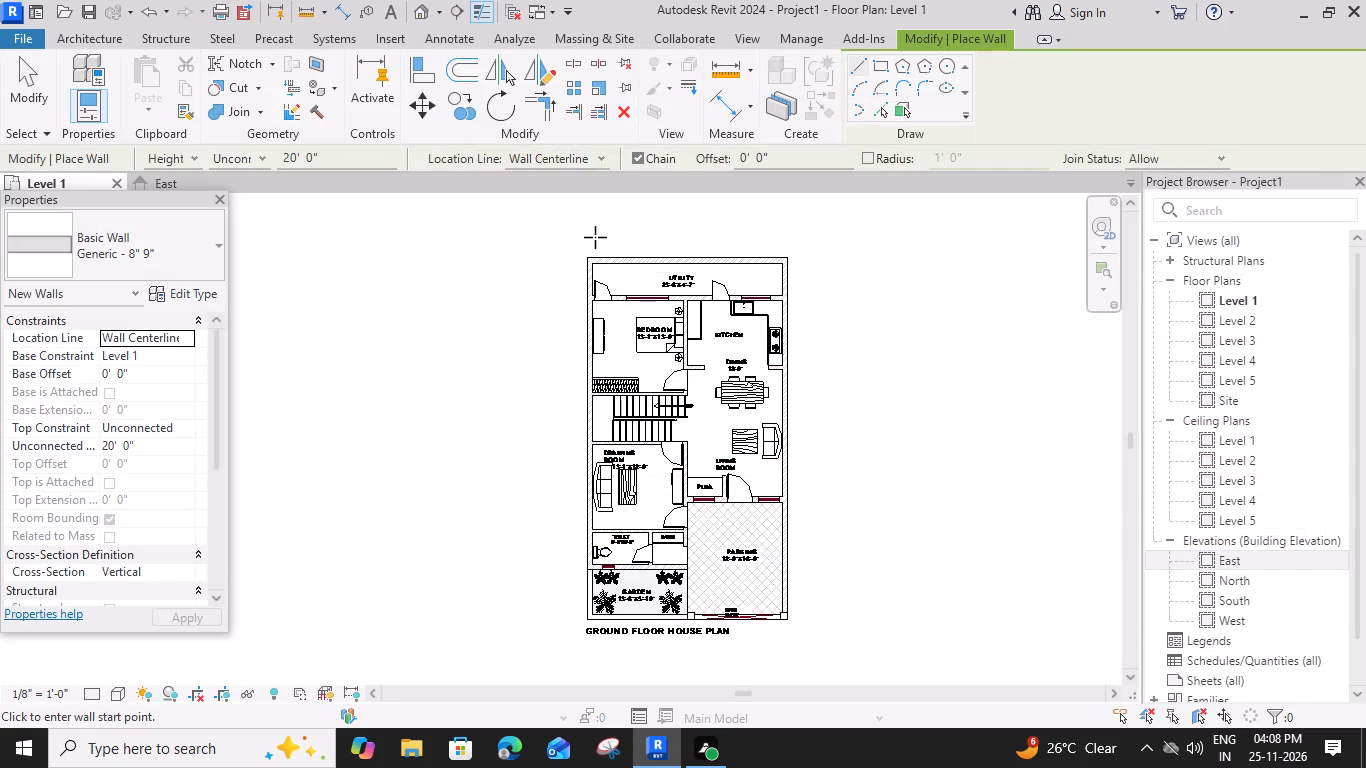
{"action": "scroll", "coordinate": [590, 246], "scroll_direction": "up", "scroll_amount": 2}
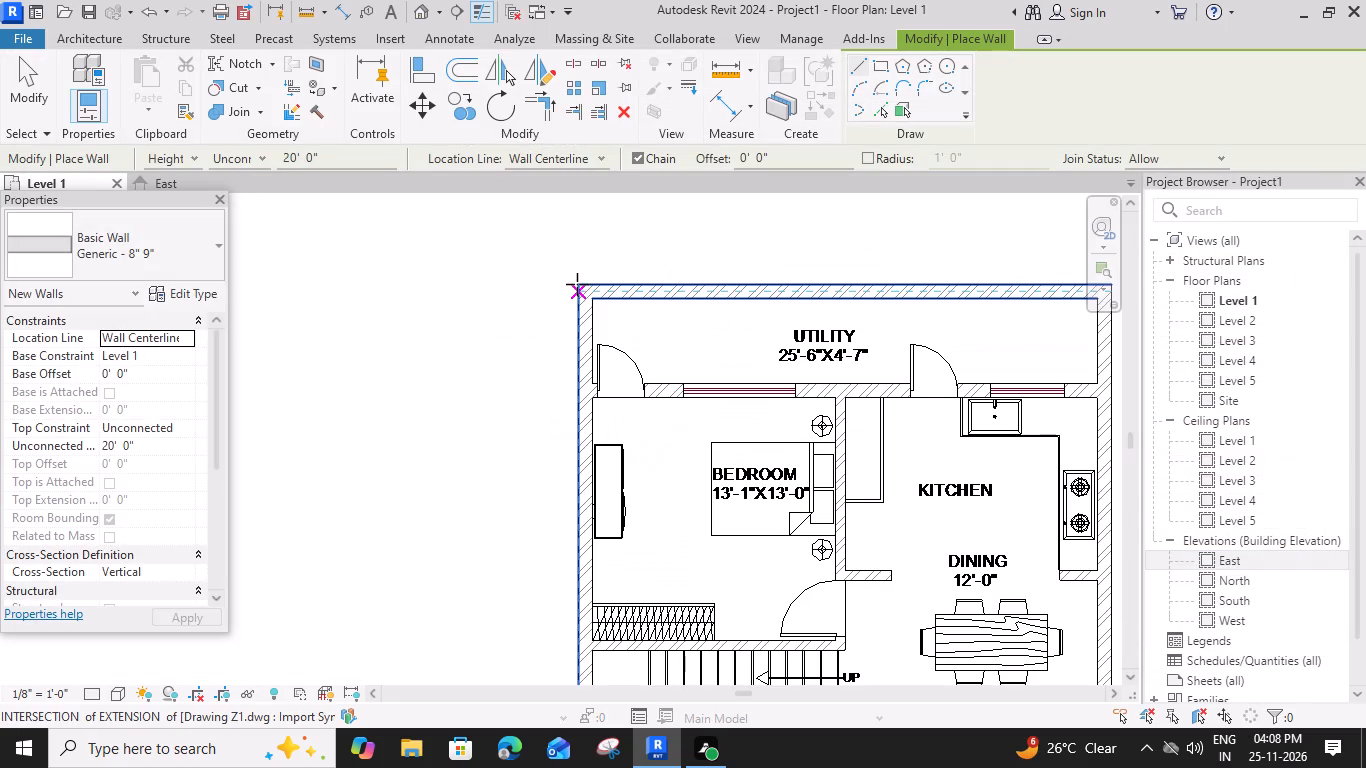
{"action": "left_click", "coordinate": [602, 156]}
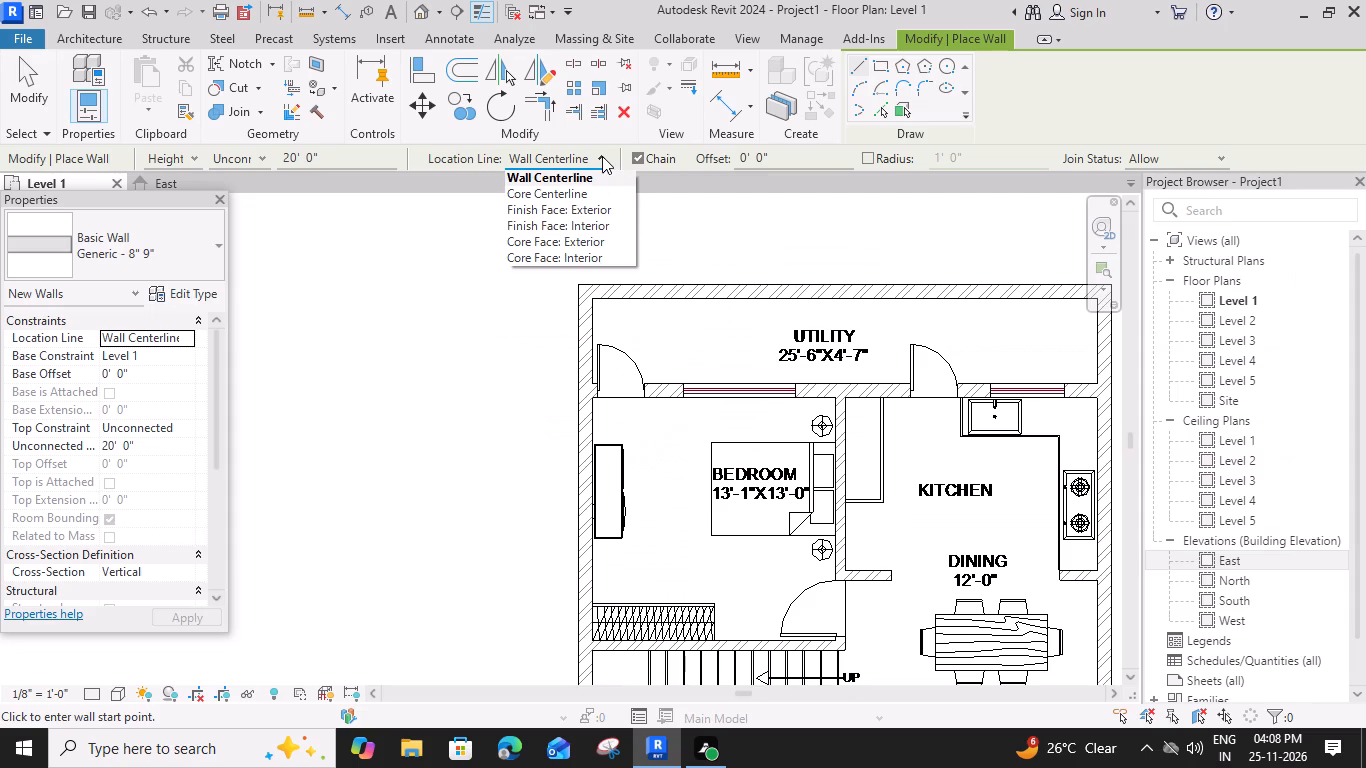
{"action": "left_click", "coordinate": [604, 214]}
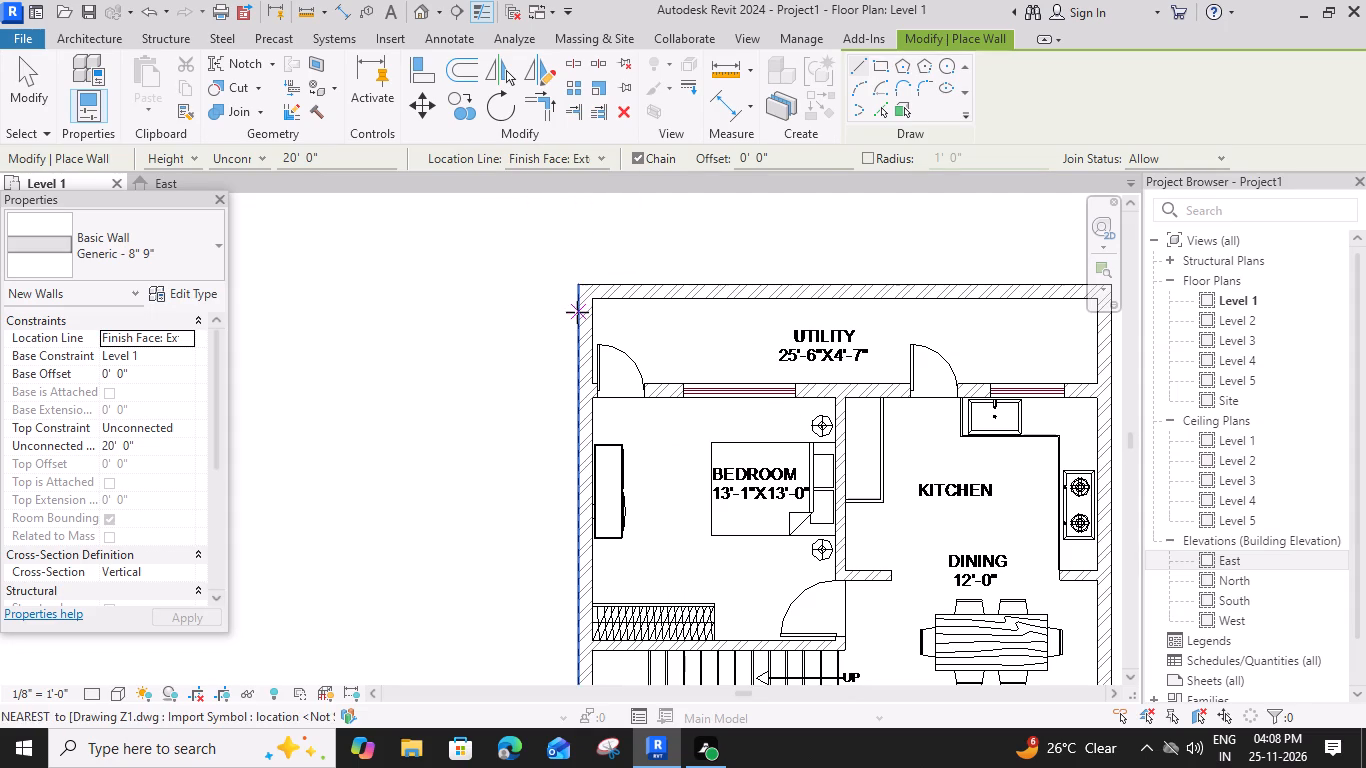
{"action": "left_click", "coordinate": [579, 283]}
{"action": "scroll", "coordinate": [807, 263], "scroll_direction": "down", "scroll_amount": 3}
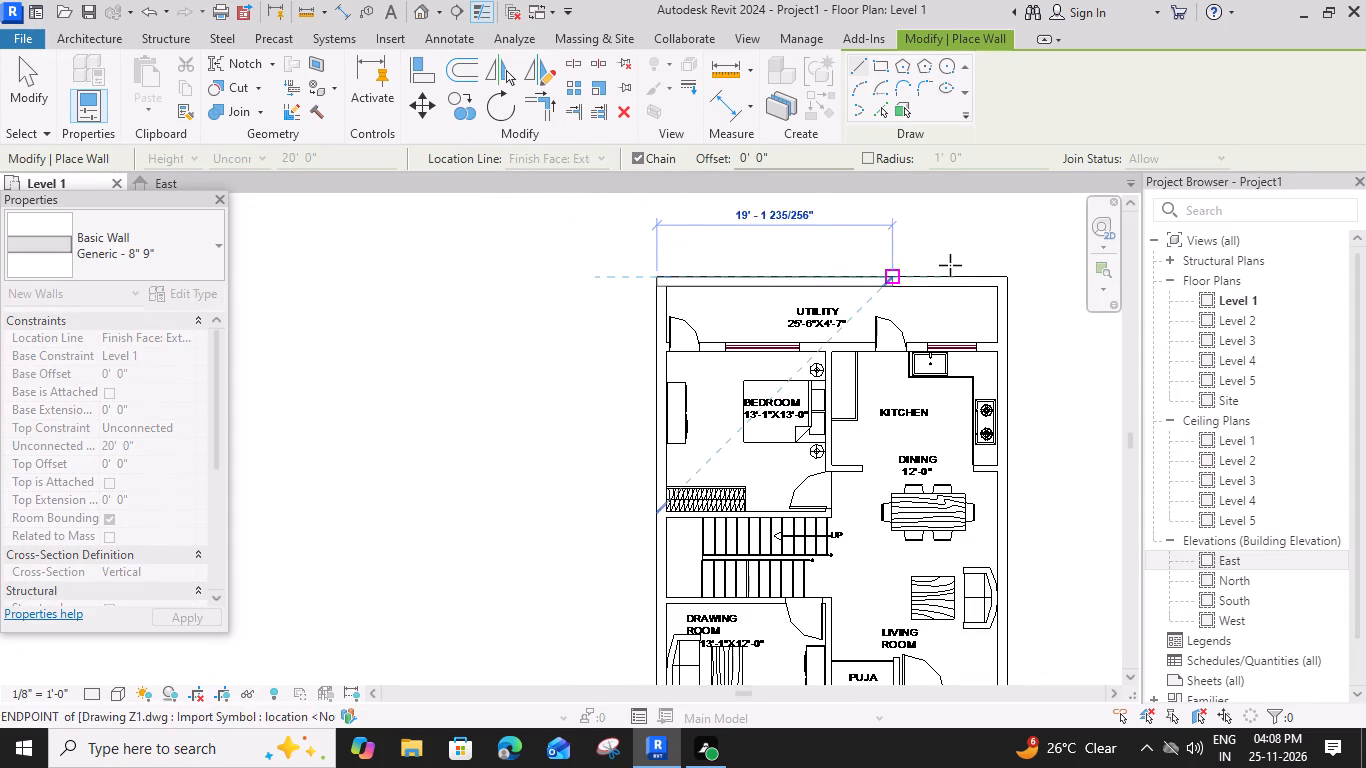
{"action": "scroll", "coordinate": [987, 271], "scroll_direction": "up", "scroll_amount": 9}
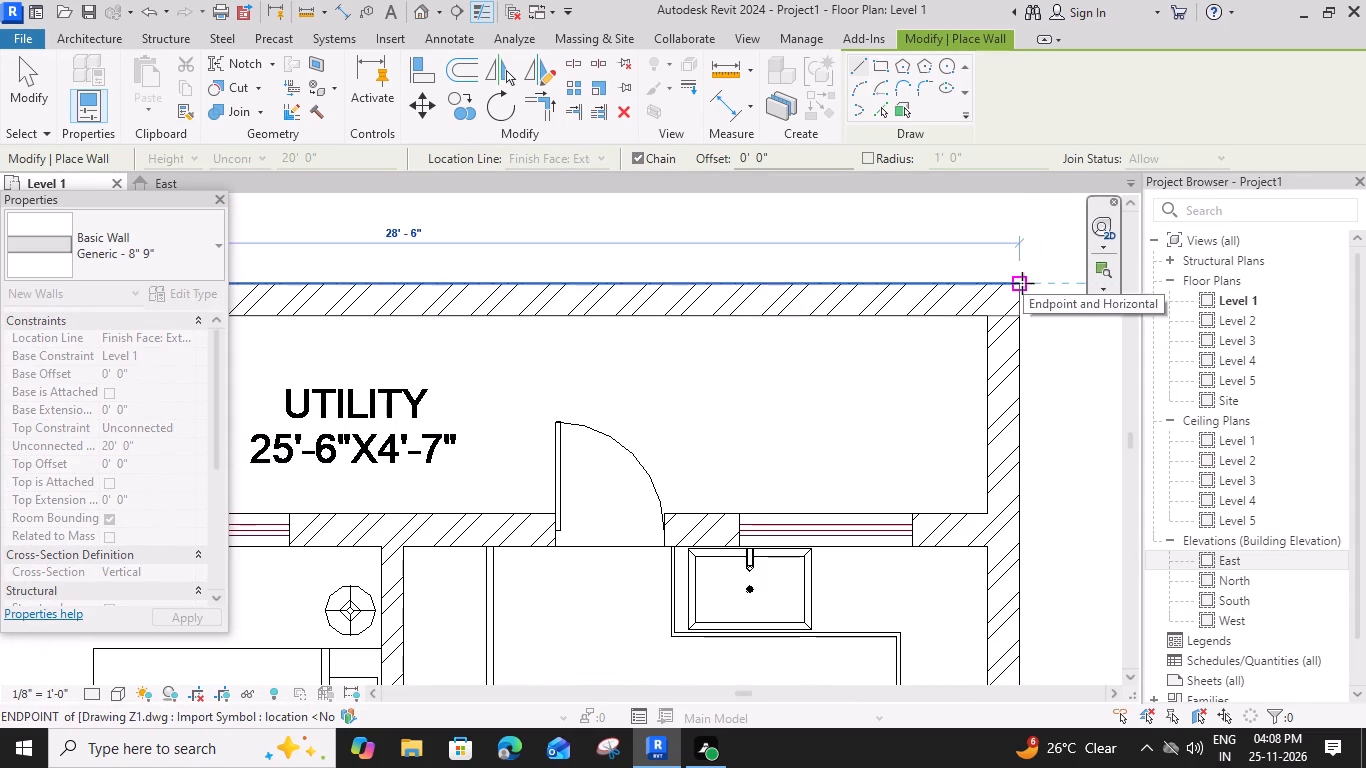
{"action": "left_click", "coordinate": [1018, 280]}
Continue the exterior wall along the kitchen, living room and parking side down to the outer corner of the main gate pillar.
{"action": "scroll", "coordinate": [1025, 474], "scroll_direction": "down", "scroll_amount": 5}
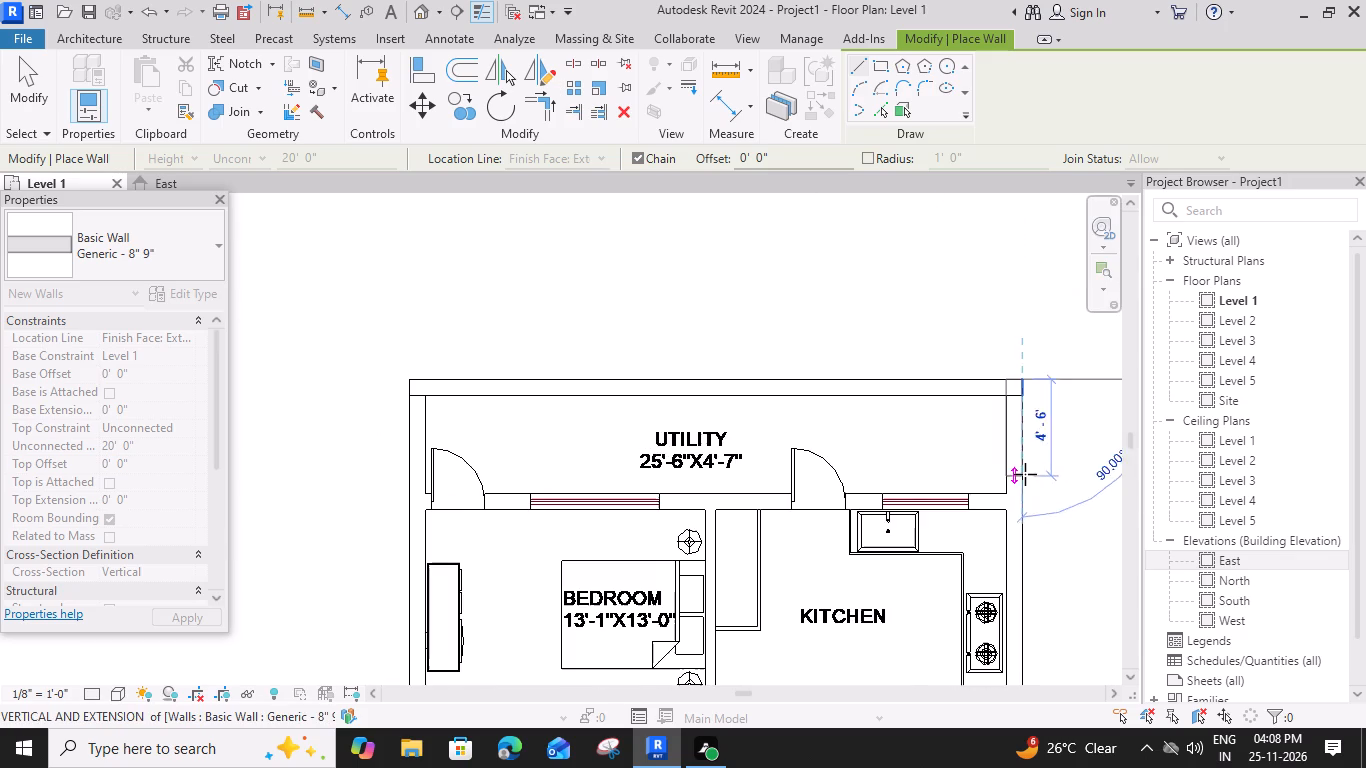
{"action": "middle_click_drag", "start_coordinate": [1027, 529], "coordinate": [913, 147]}
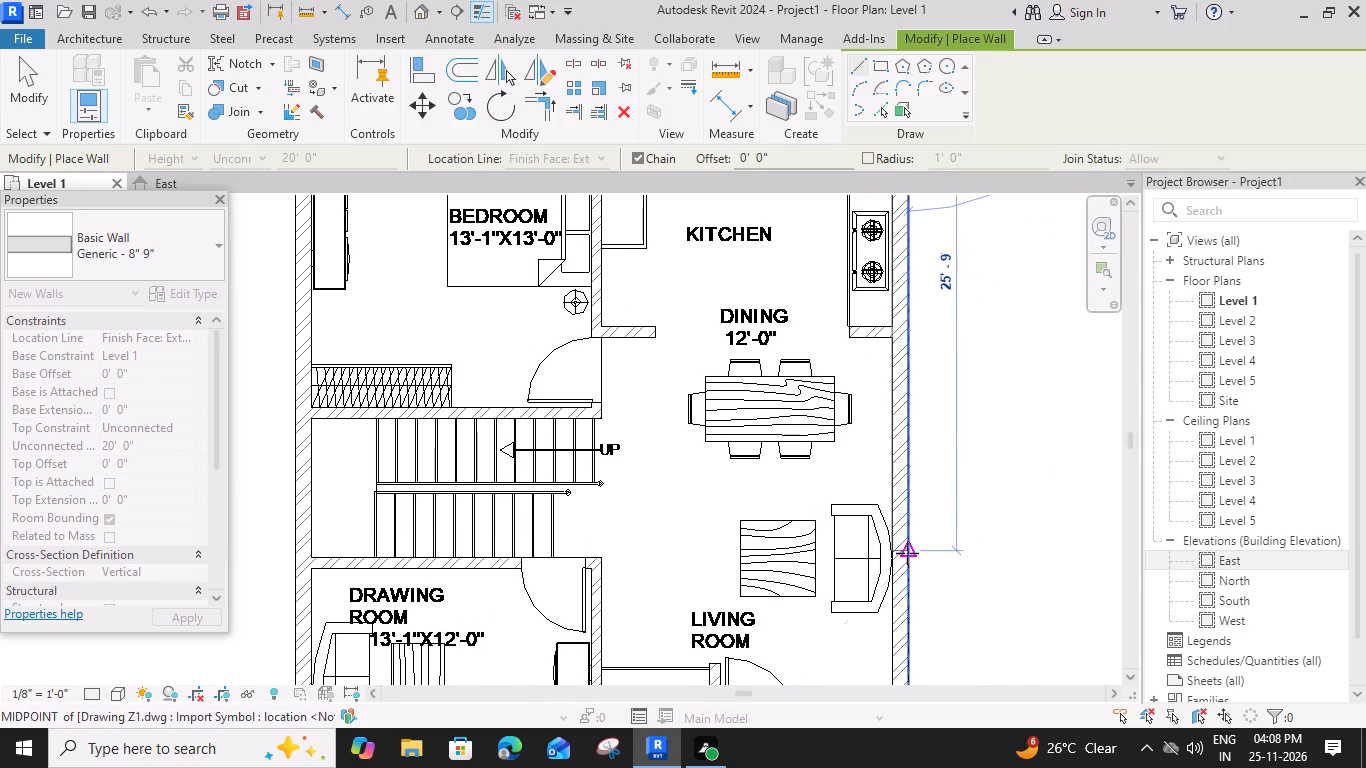
{"action": "middle_click_drag", "start_coordinate": [906, 553], "coordinate": [858, 263]}
{"action": "middle_click_drag", "start_coordinate": [862, 494], "coordinate": [792, 228]}
{"action": "scroll", "coordinate": [792, 533], "scroll_direction": "up", "scroll_amount": 5}
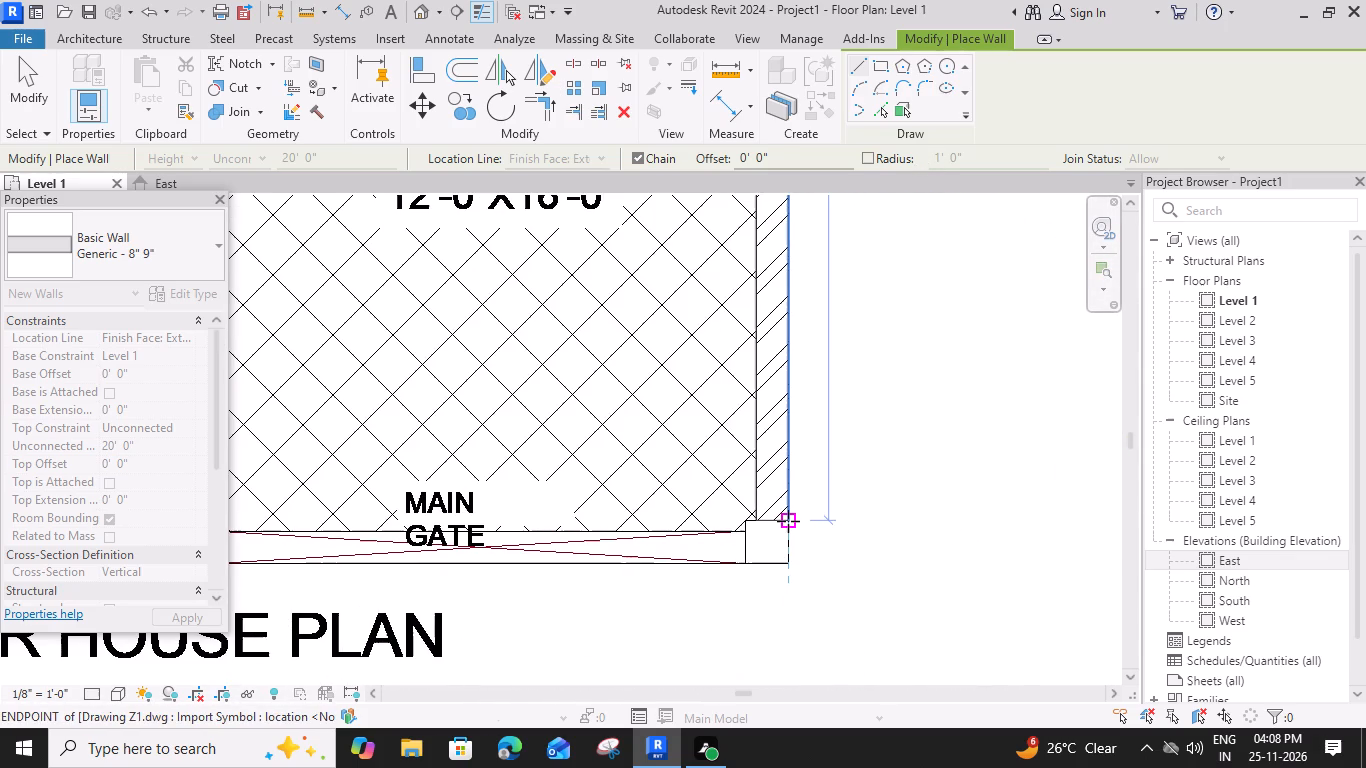
{"action": "left_click", "coordinate": [788, 521]}
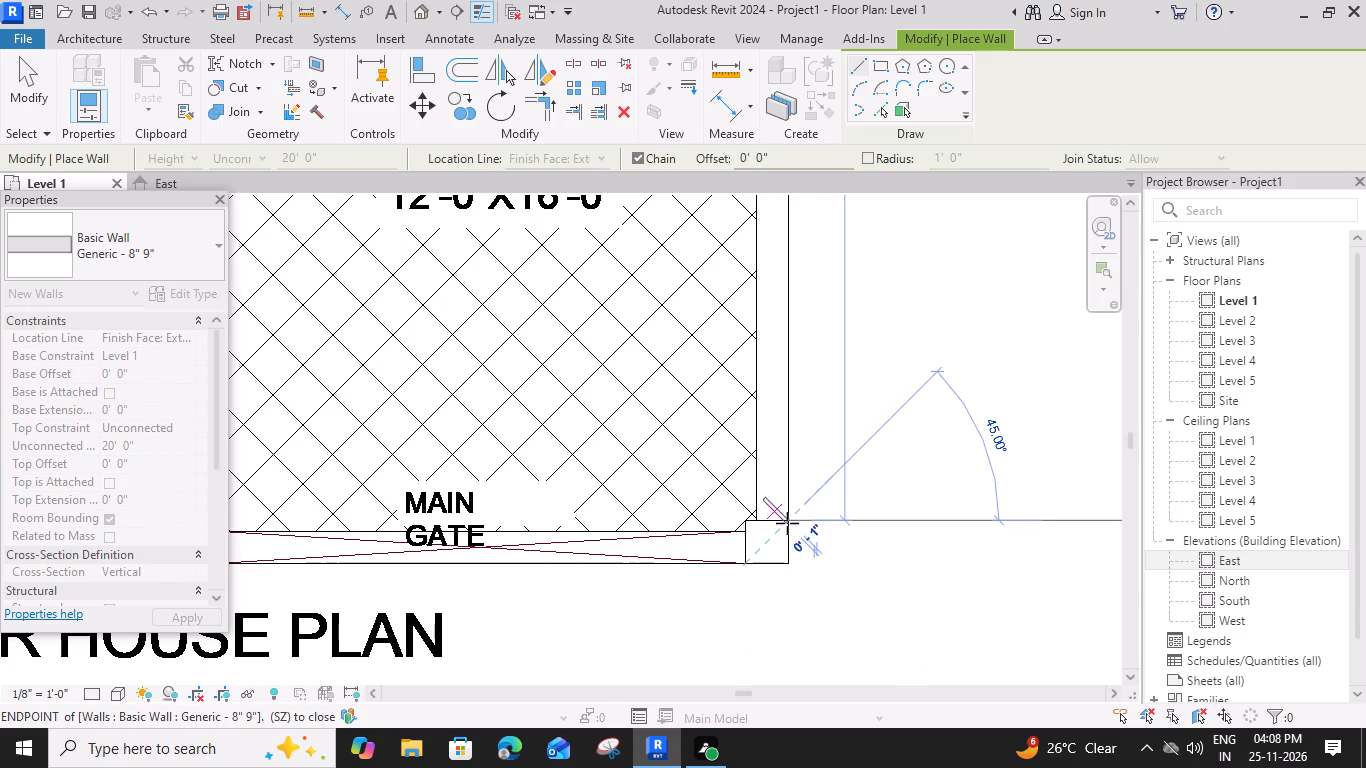
{"action": "left_click", "coordinate": [789, 560]}
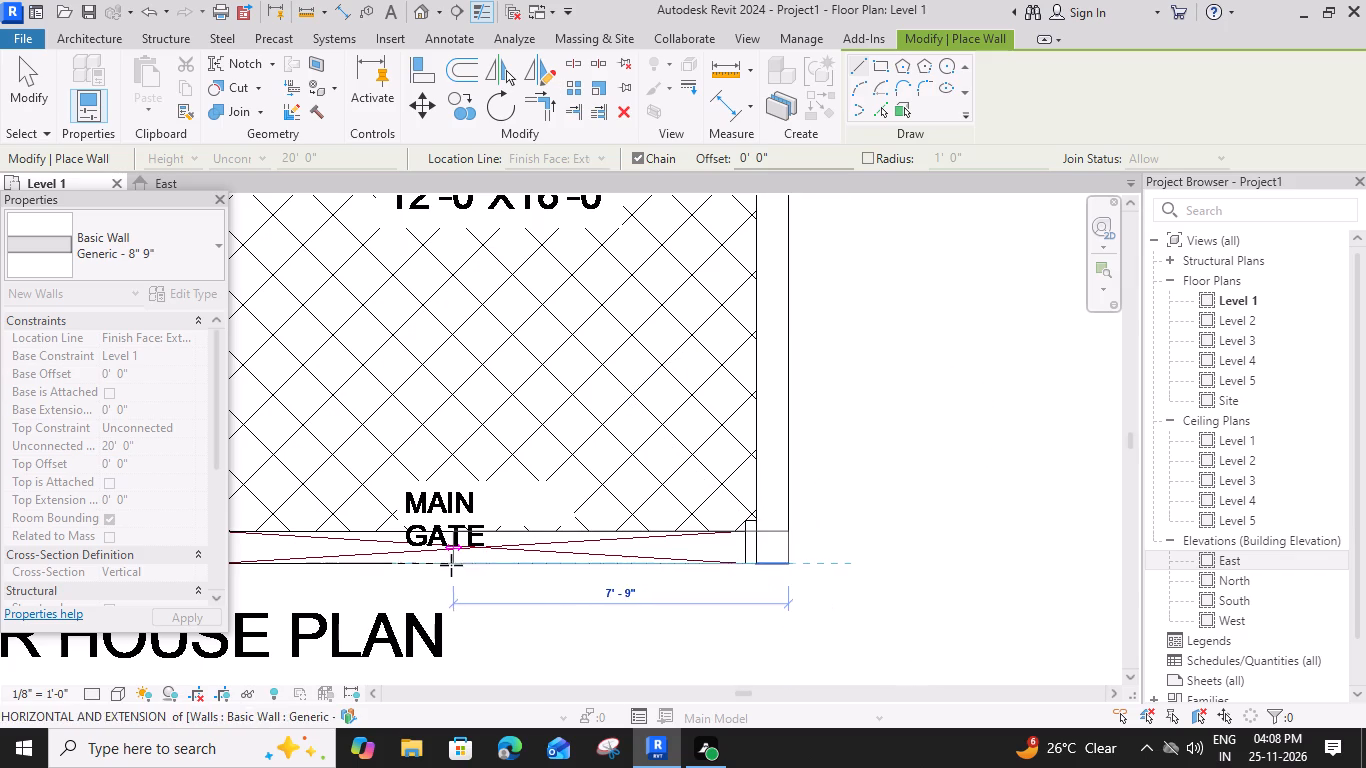
Continue the exterior wall along the main gate and the garden's front edge to the garden's outer corner, then end the chain.
{"action": "middle_click_drag", "start_coordinate": [450, 564], "coordinate": [968, 502]}
{"action": "middle_click_drag", "start_coordinate": [493, 536], "coordinate": [794, 518]}
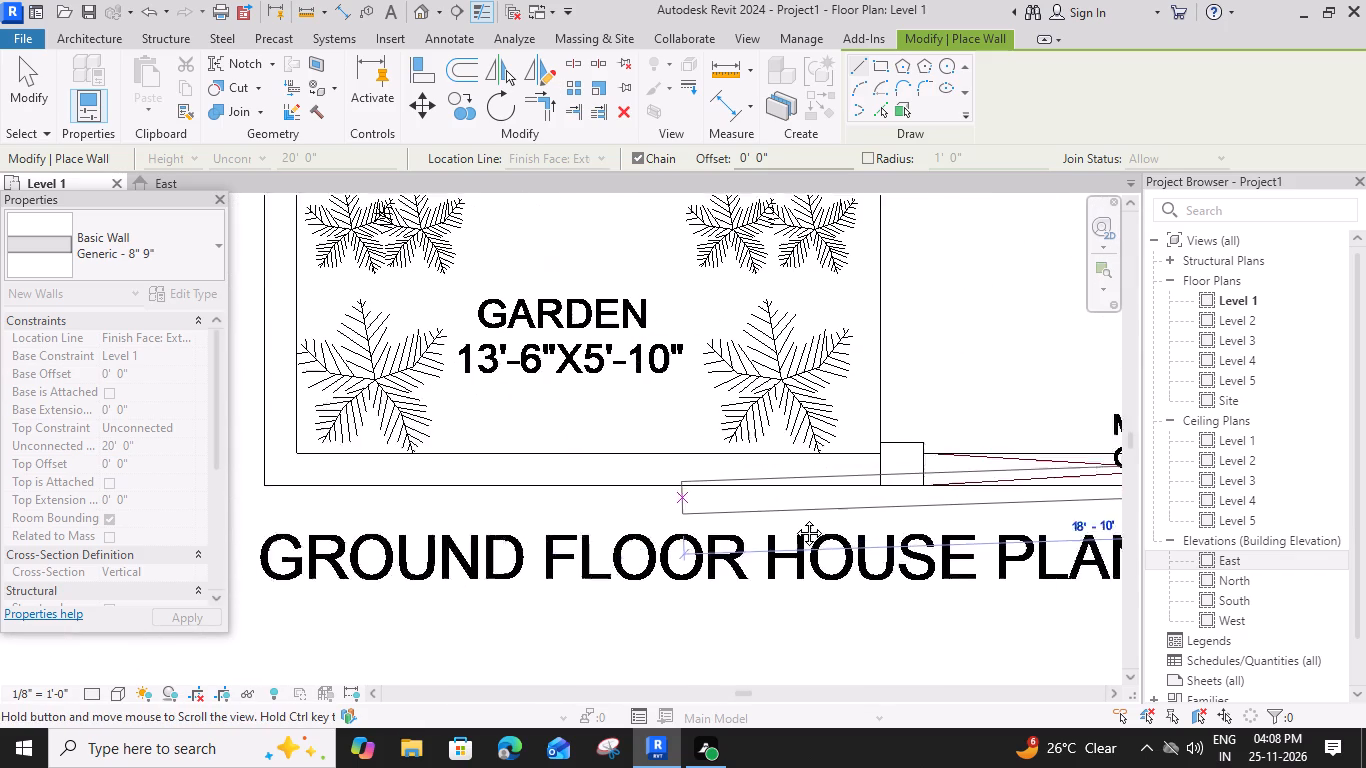
{"action": "middle_click_drag", "start_coordinate": [794, 518], "coordinate": [870, 516]}
{"action": "scroll", "coordinate": [459, 476], "scroll_direction": "up", "scroll_amount": 2}
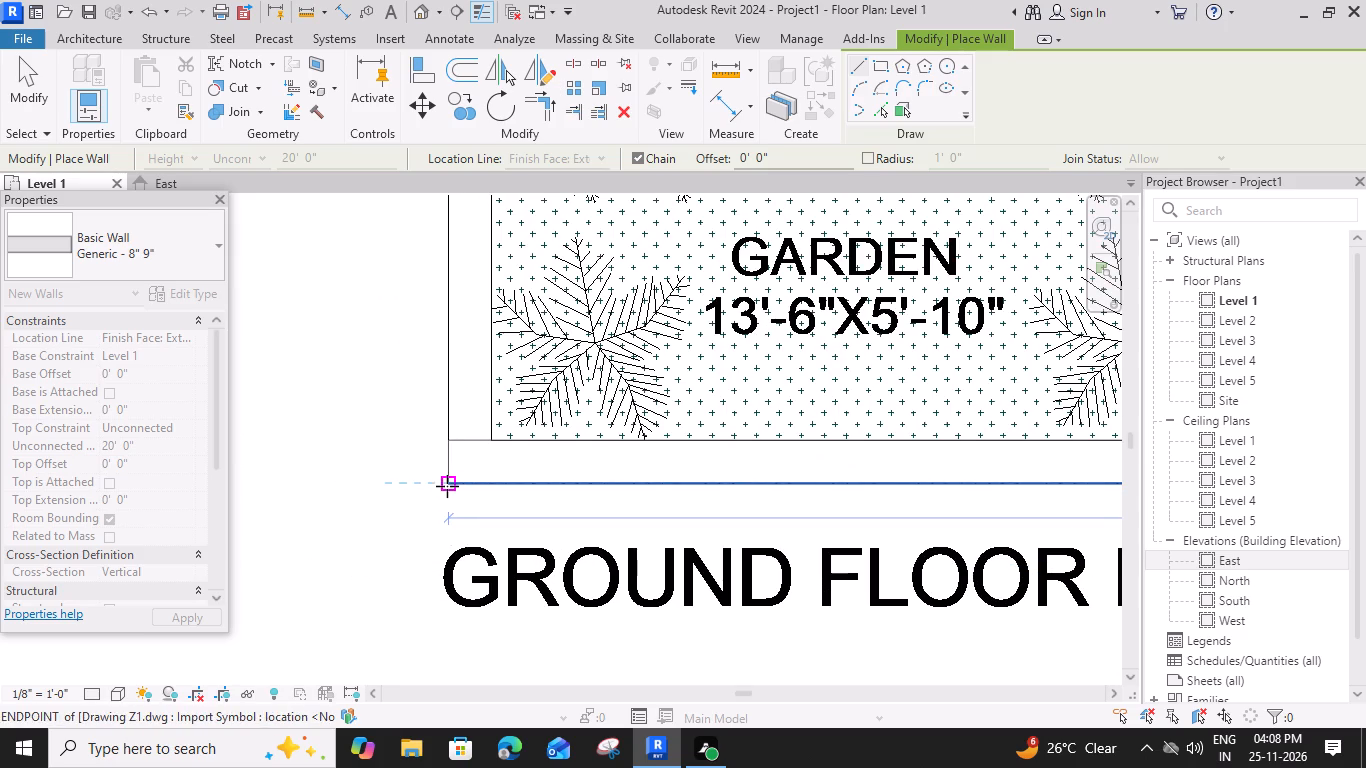
{"action": "left_click", "coordinate": [447, 486]}
{"action": "scroll", "coordinate": [459, 305], "scroll_direction": "down", "scroll_amount": 4}
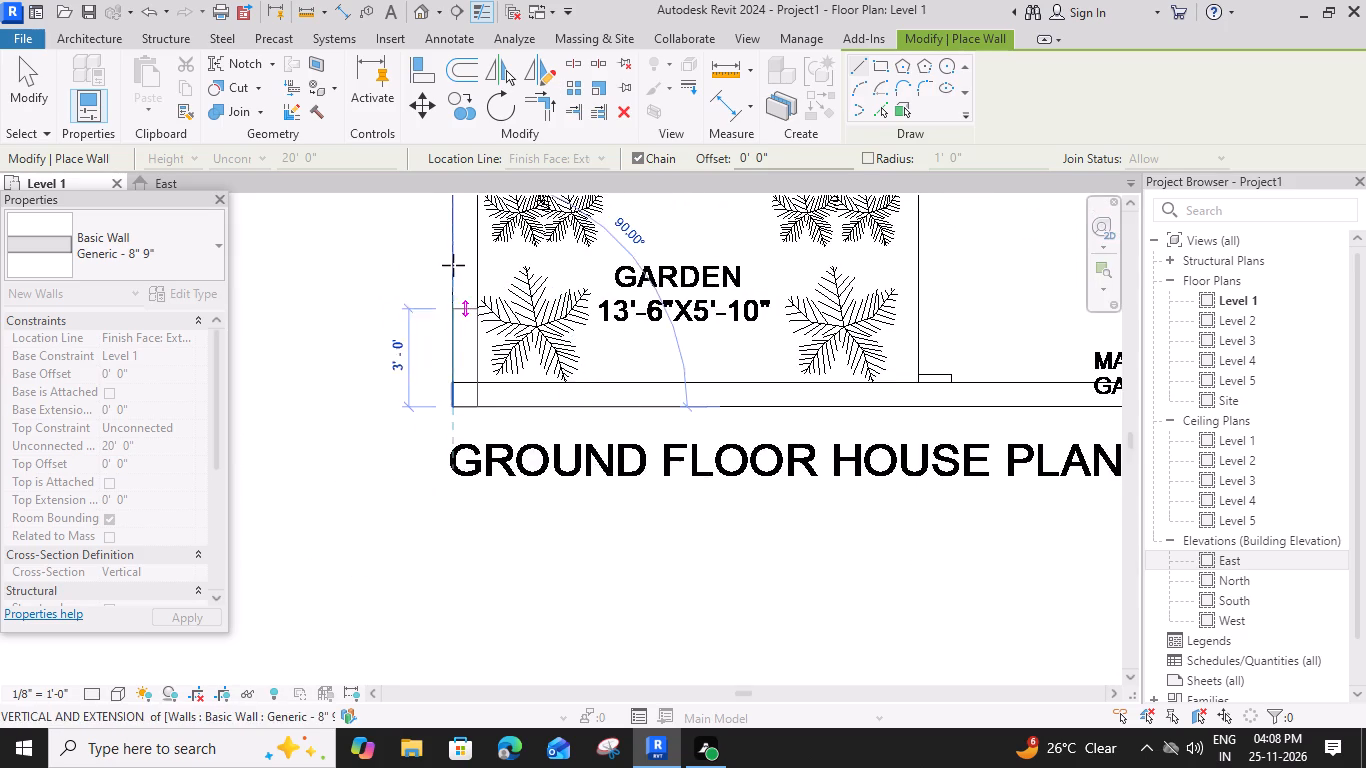
{"action": "middle_click_drag", "start_coordinate": [452, 273], "coordinate": [446, 580]}
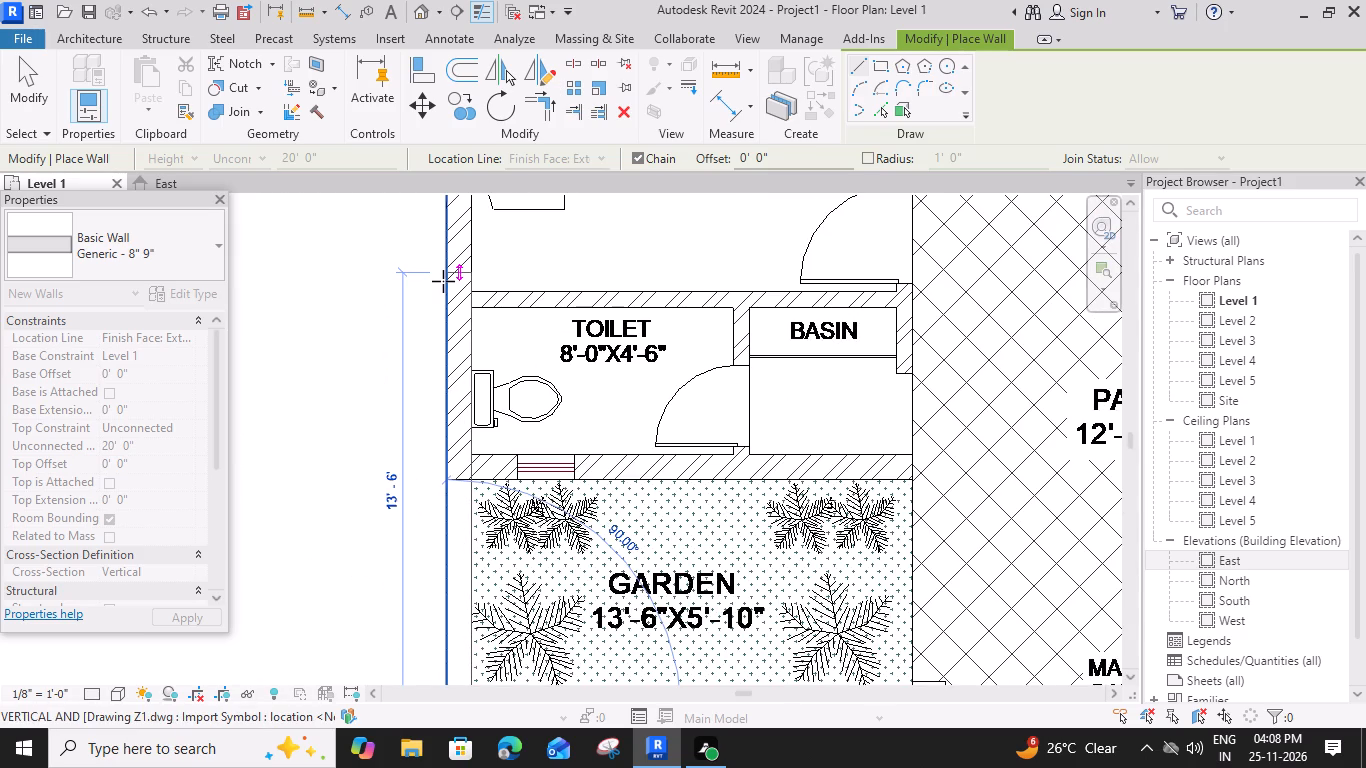
{"action": "middle_click_drag", "start_coordinate": [443, 278], "coordinate": [456, 714]}
{"action": "key", "text": "Escape"}
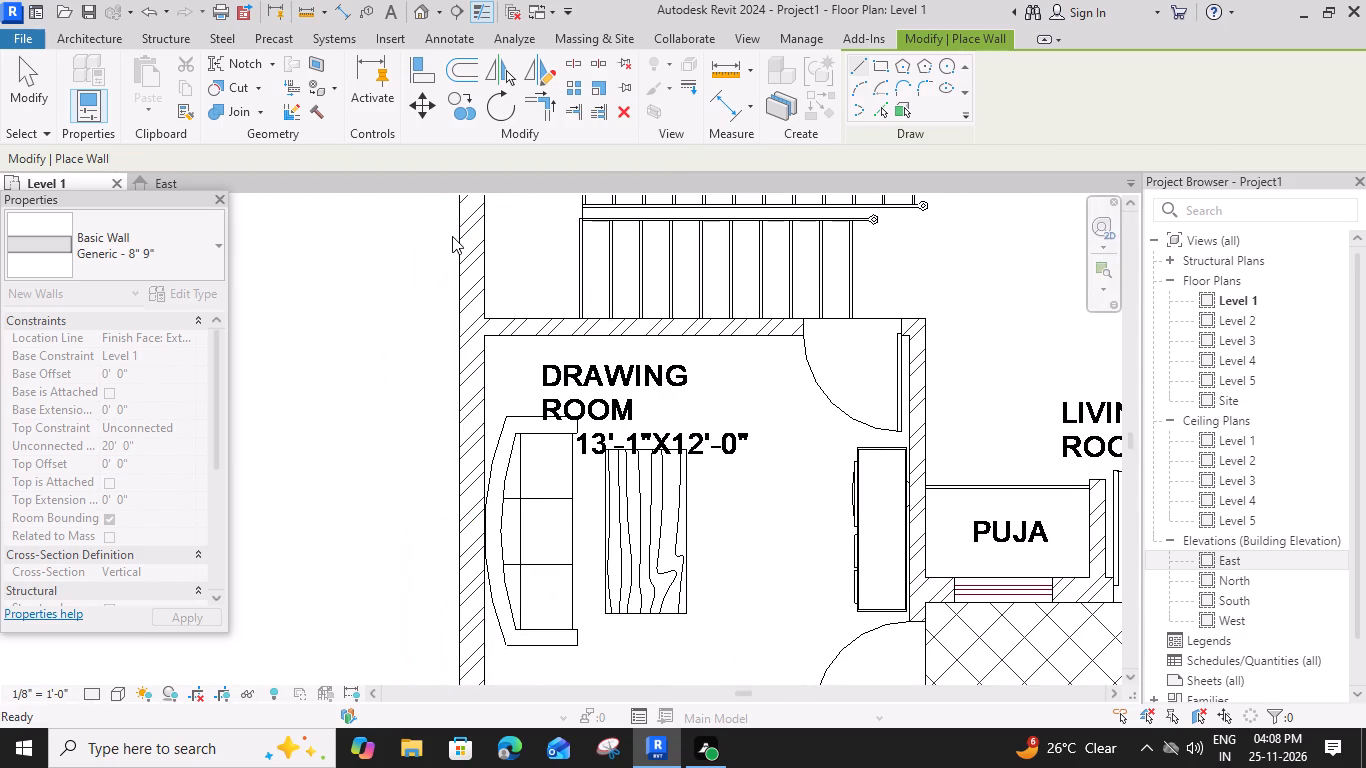
Set the top constraint of the utility's outer wall to Up to level: Level 2.
{"action": "scroll", "coordinate": [482, 340], "scroll_direction": "down", "scroll_amount": 4}
{"action": "scroll", "coordinate": [578, 319], "scroll_direction": "down", "scroll_amount": 4}
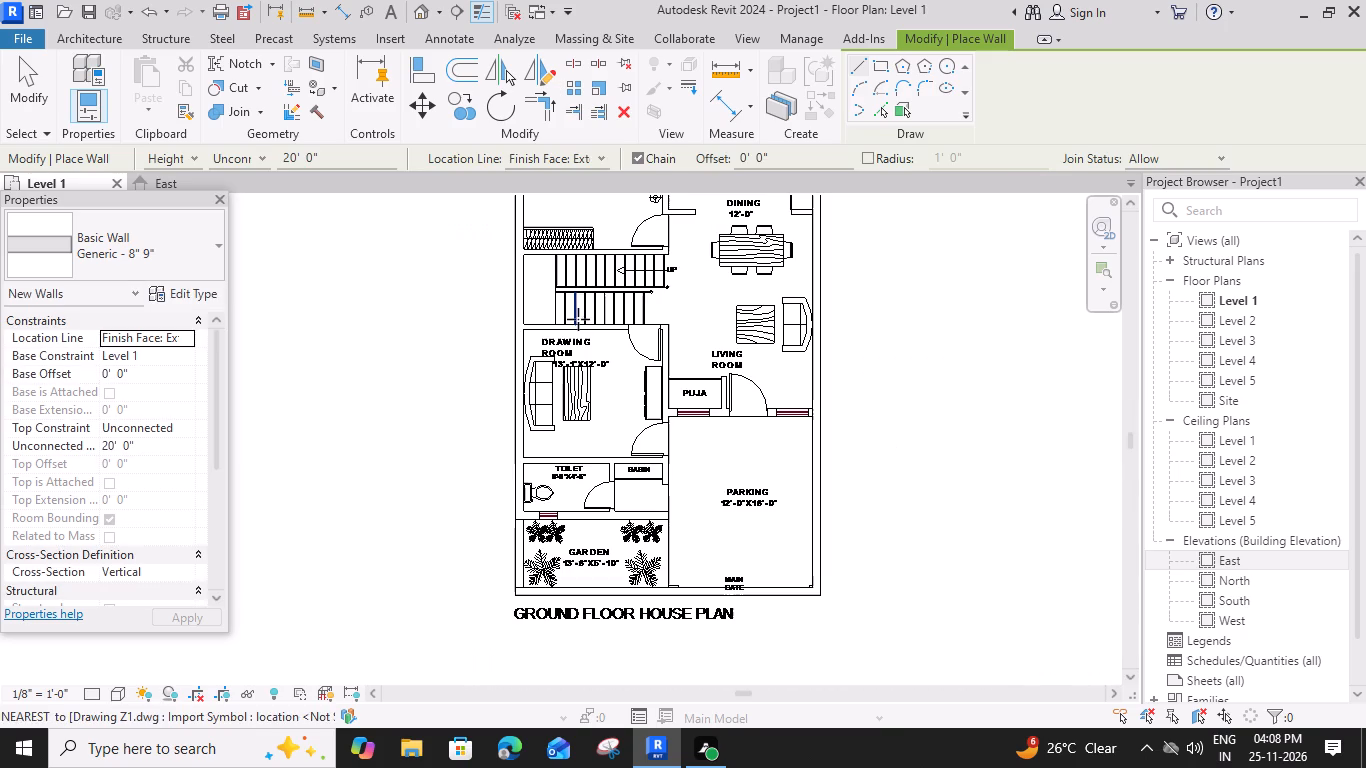
{"action": "middle_click_drag", "start_coordinate": [645, 239], "coordinate": [567, 494]}
{"action": "scroll", "coordinate": [635, 278], "scroll_direction": "up", "scroll_amount": 2}
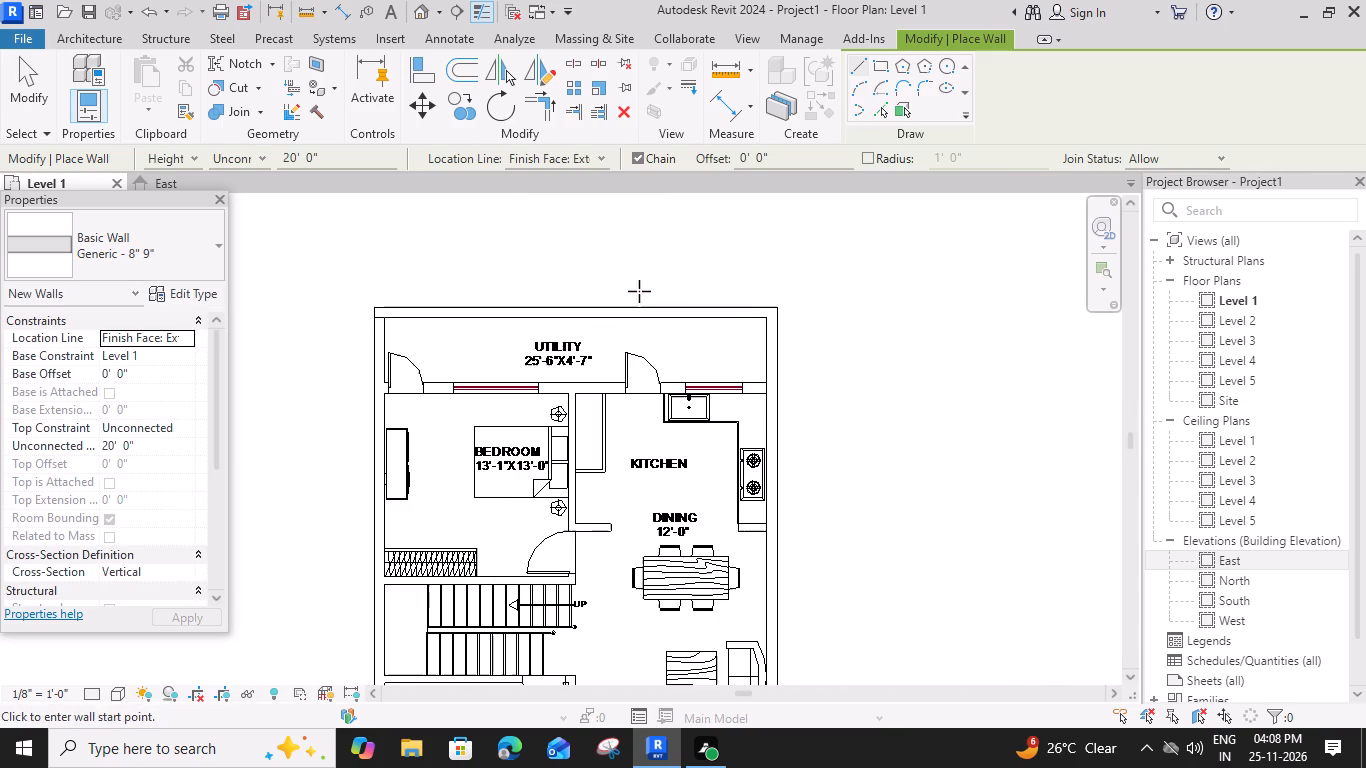
{"action": "key", "text": "Escape"}
{"action": "left_click", "coordinate": [657, 309]}
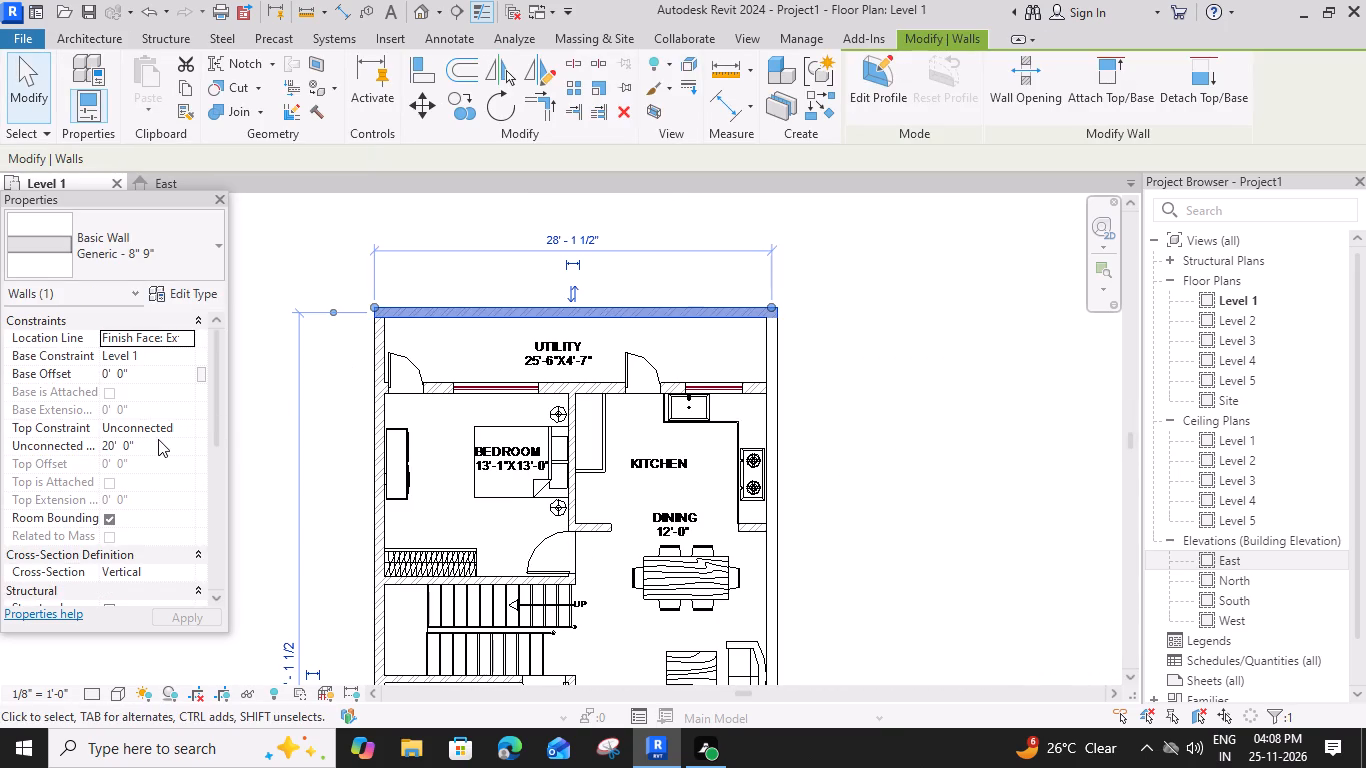
{"action": "left_click", "coordinate": [180, 427]}
{"action": "left_click", "coordinate": [194, 491]}
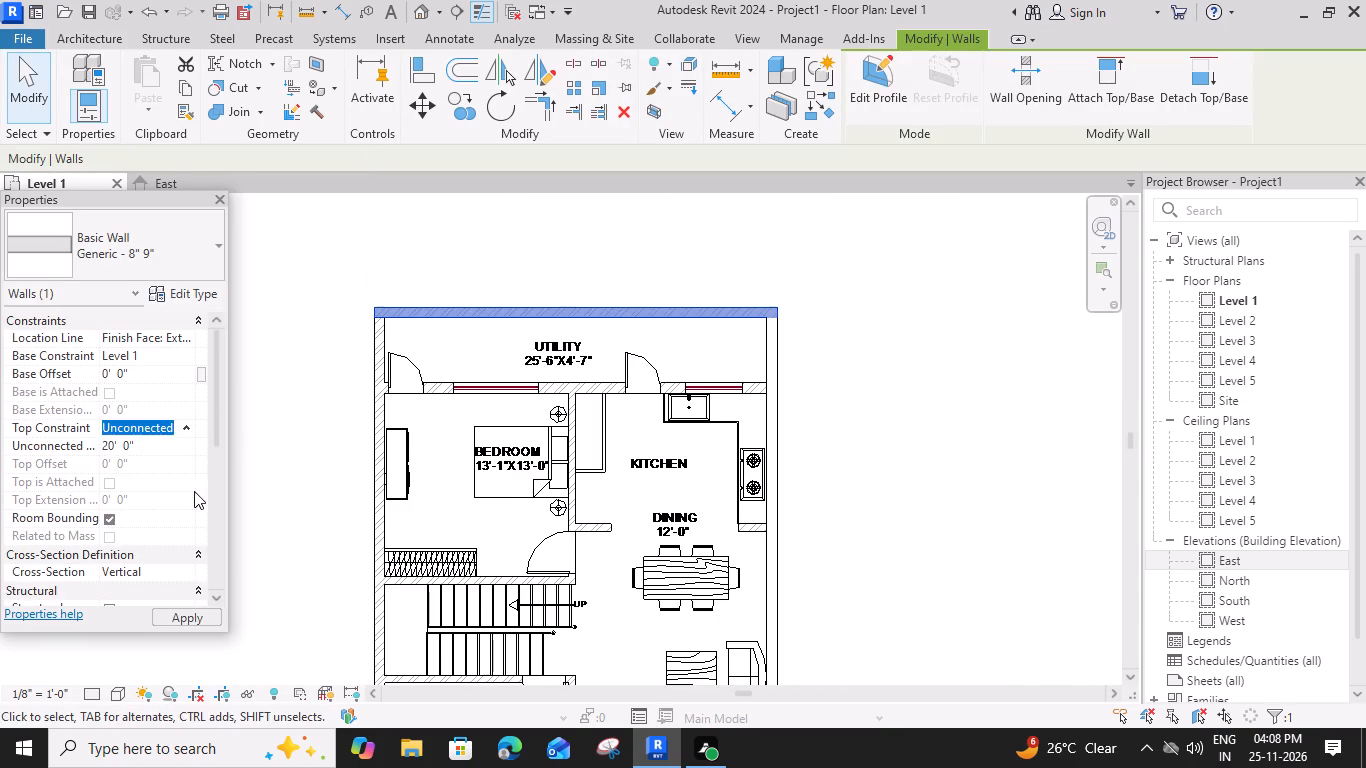
Set the top constraint of the long exterior wall beside the kitchen, living room and parking to Up to level: Level 2.
{"action": "left_click", "coordinate": [770, 414]}
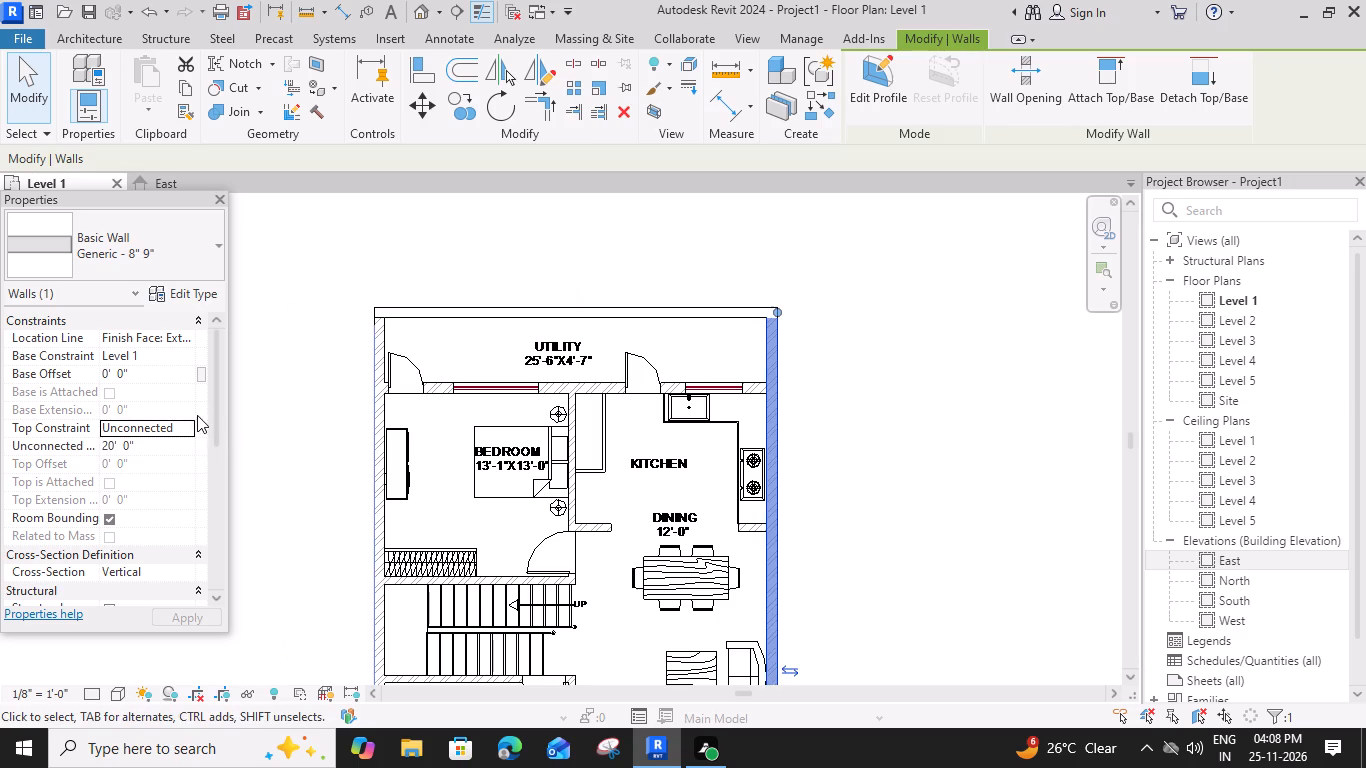
{"action": "left_click", "coordinate": [183, 427]}
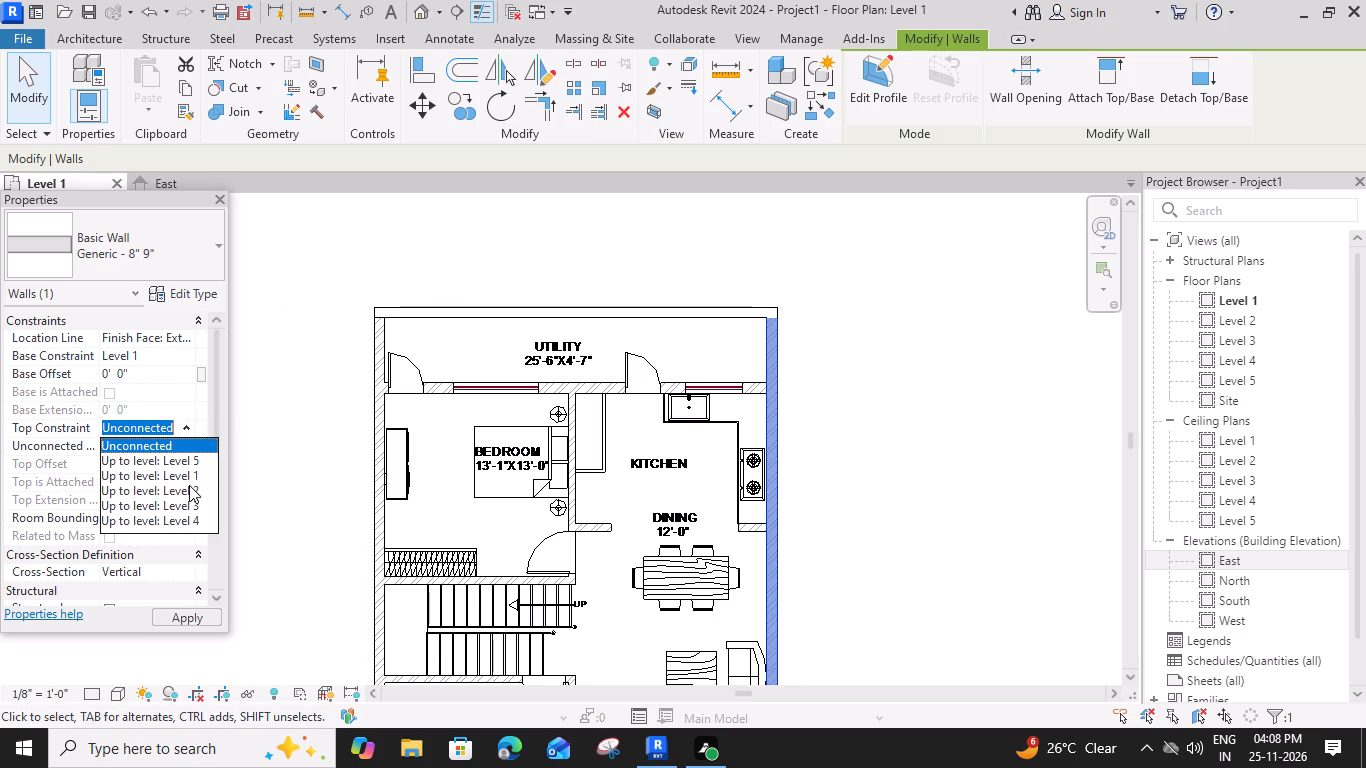
{"action": "left_click", "coordinate": [191, 488]}
{"action": "scroll", "coordinate": [479, 418], "scroll_direction": "down", "scroll_amount": 2}
{"action": "middle_click_drag", "start_coordinate": [523, 481], "coordinate": [591, 247]}
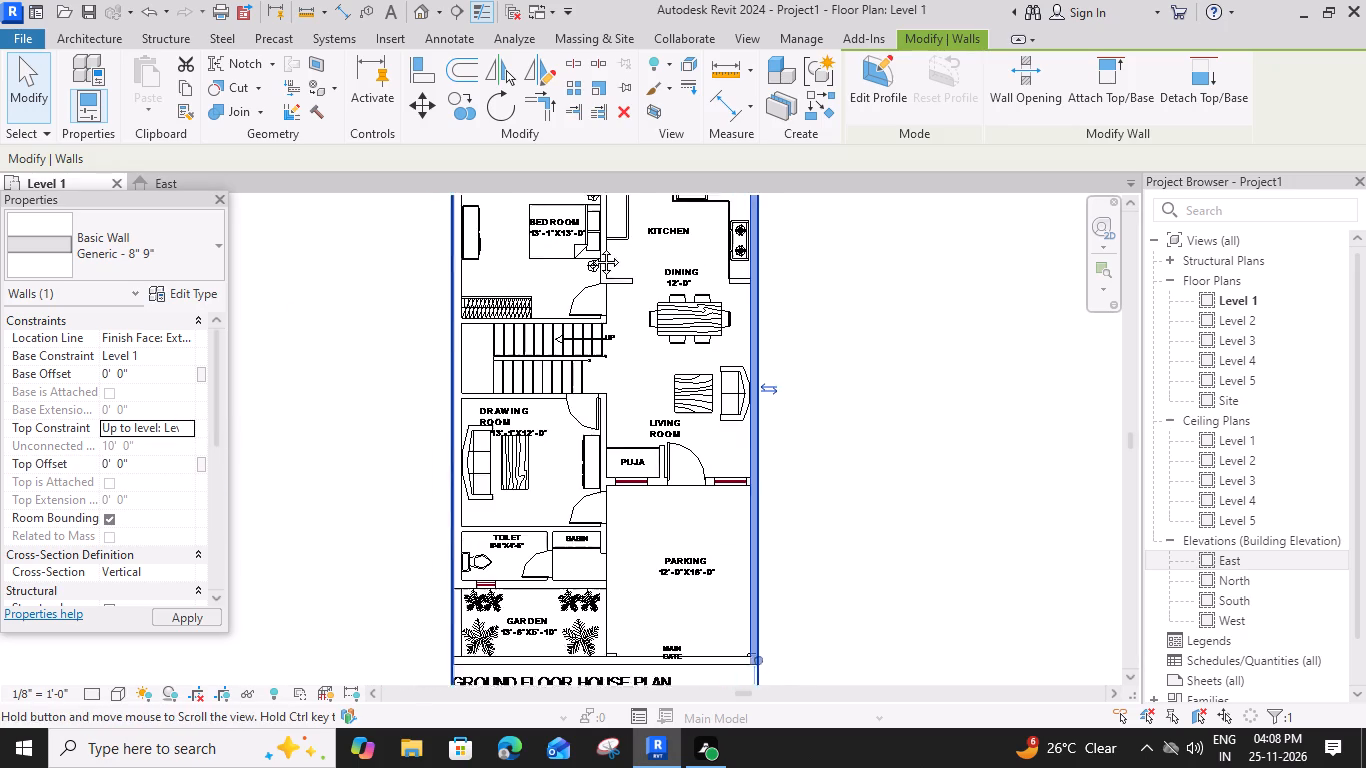
{"action": "middle_click_drag", "start_coordinate": [591, 247], "coordinate": [617, 244]}
{"action": "middle_click_drag", "start_coordinate": [544, 344], "coordinate": [632, 413]}
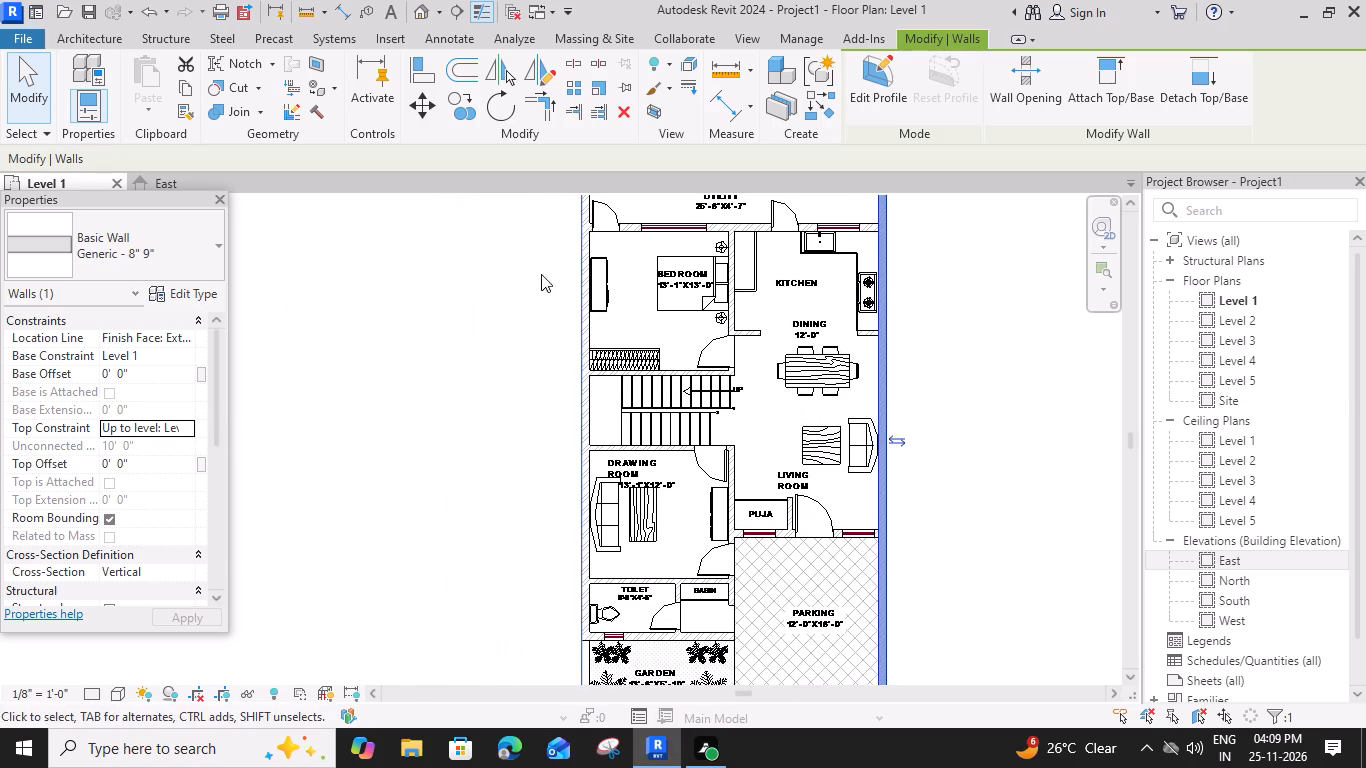
{"action": "middle_click_drag", "start_coordinate": [540, 245], "coordinate": [533, 345]}
{"action": "key", "text": "Escape"}
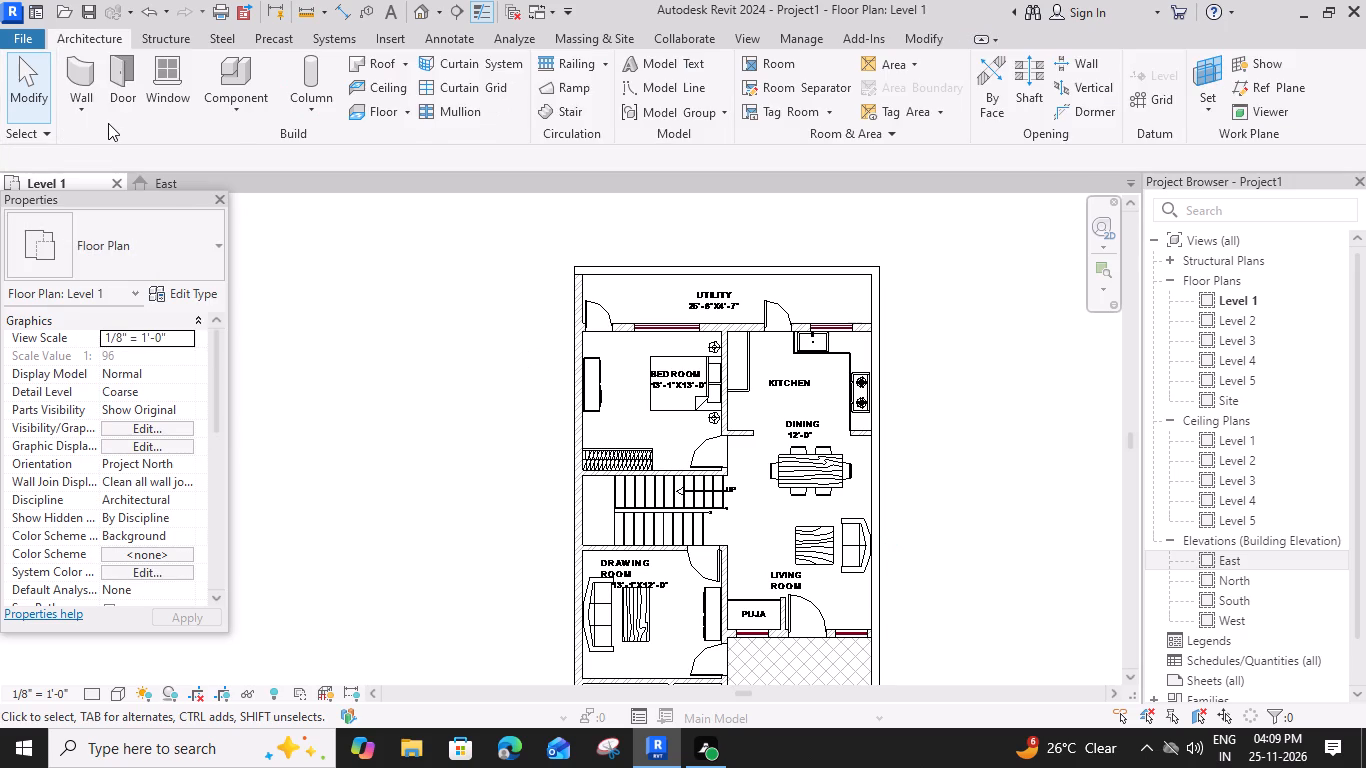
Draw the exterior wall from the utility's outer corner past the bedroom and drawing room to the toilet's garden-side corner, flipped inward.
{"action": "left_click", "coordinate": [81, 85]}
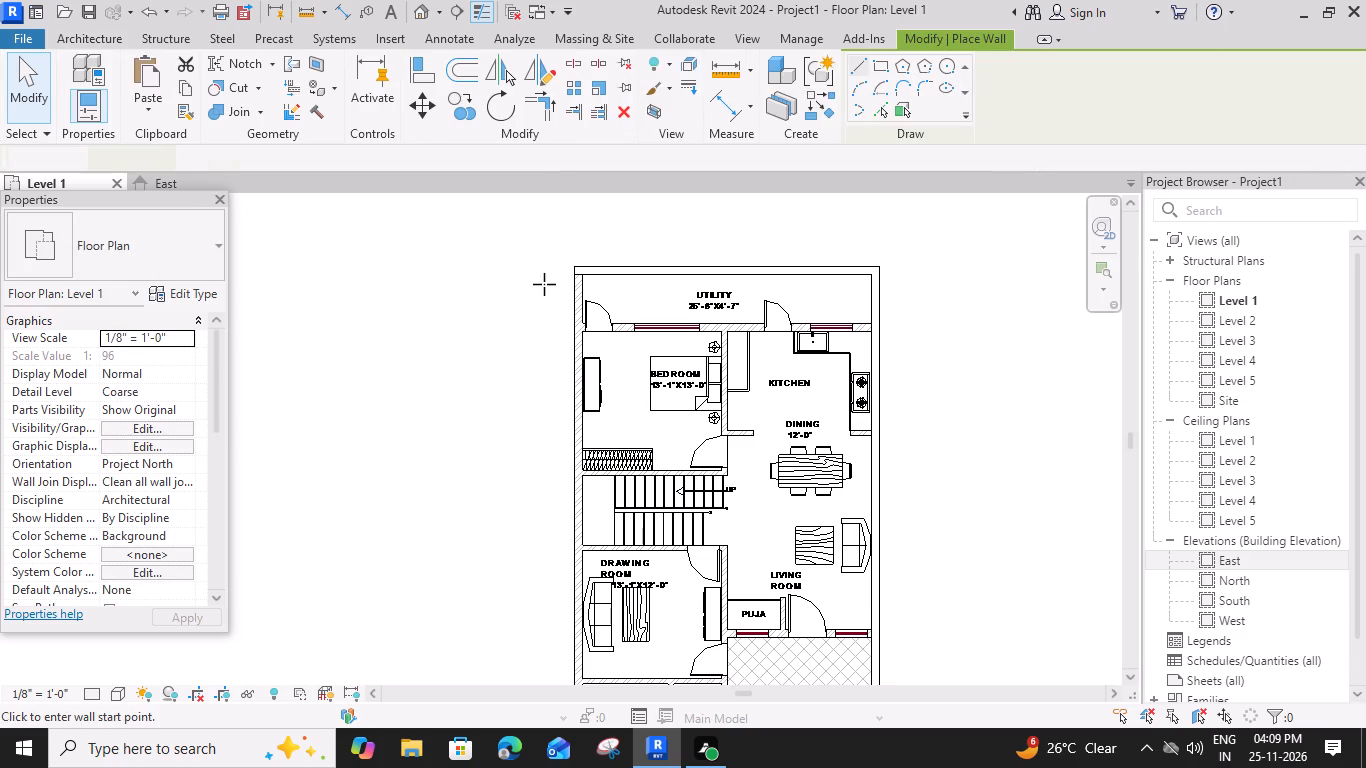
{"action": "scroll", "coordinate": [595, 268], "scroll_direction": "up", "scroll_amount": 2}
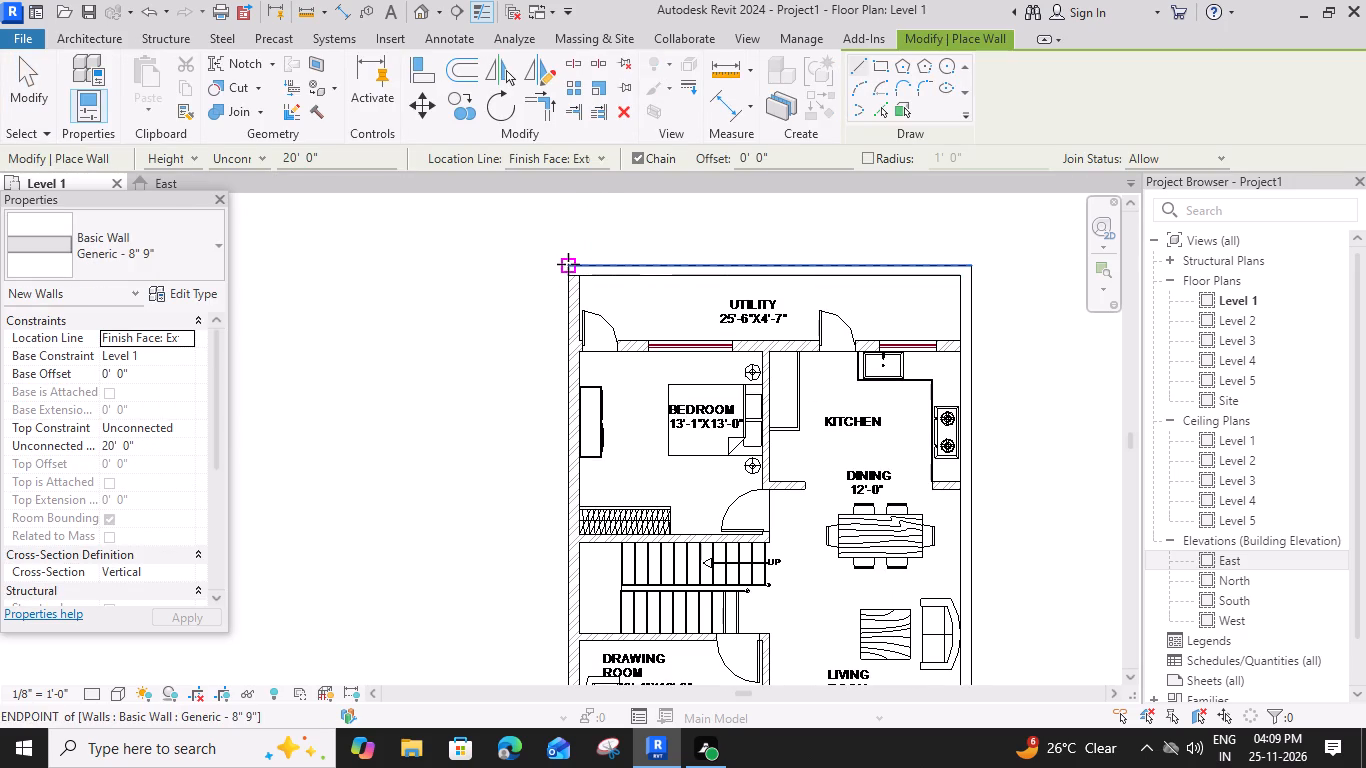
{"action": "left_click", "coordinate": [568, 264]}
{"action": "key", "text": "space"}
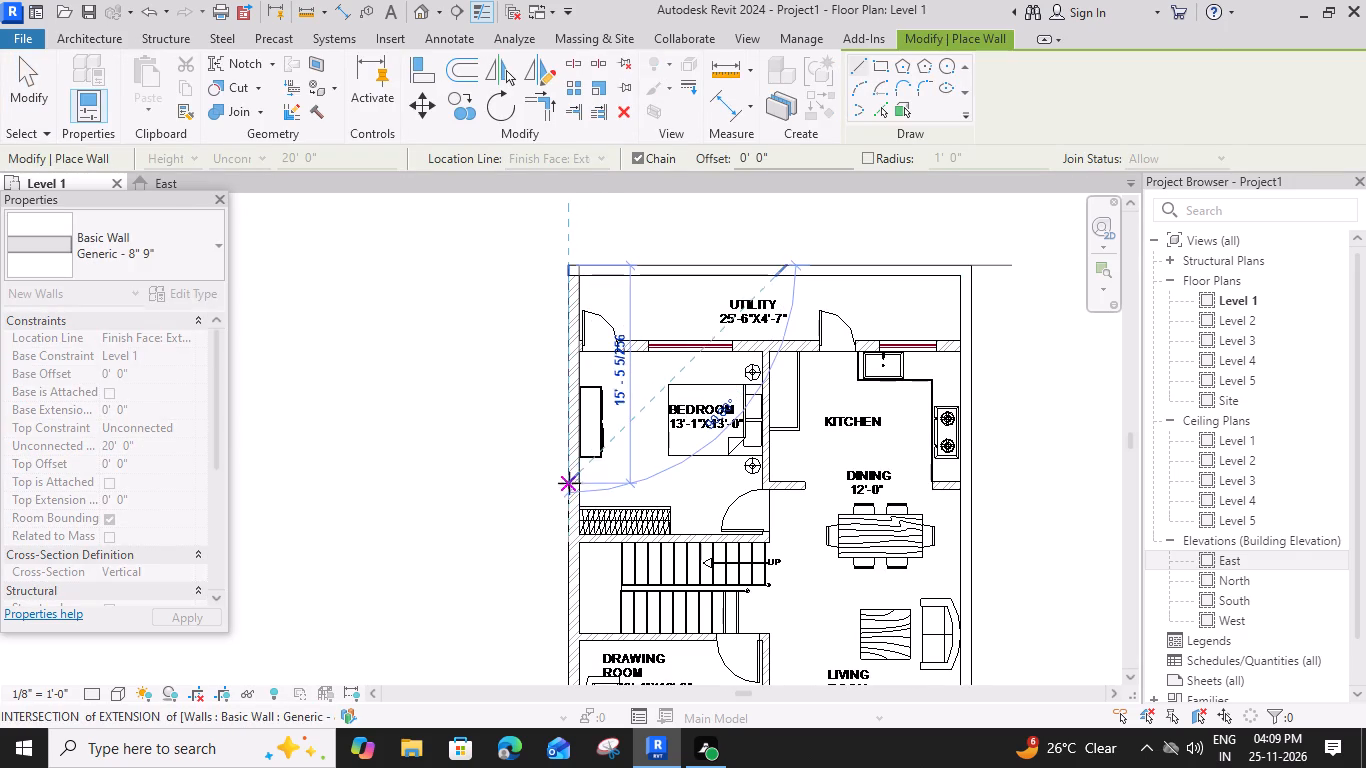
{"action": "middle_click_drag", "start_coordinate": [563, 494], "coordinate": [522, 185]}
{"action": "scroll", "coordinate": [529, 583], "scroll_direction": "up", "scroll_amount": 5}
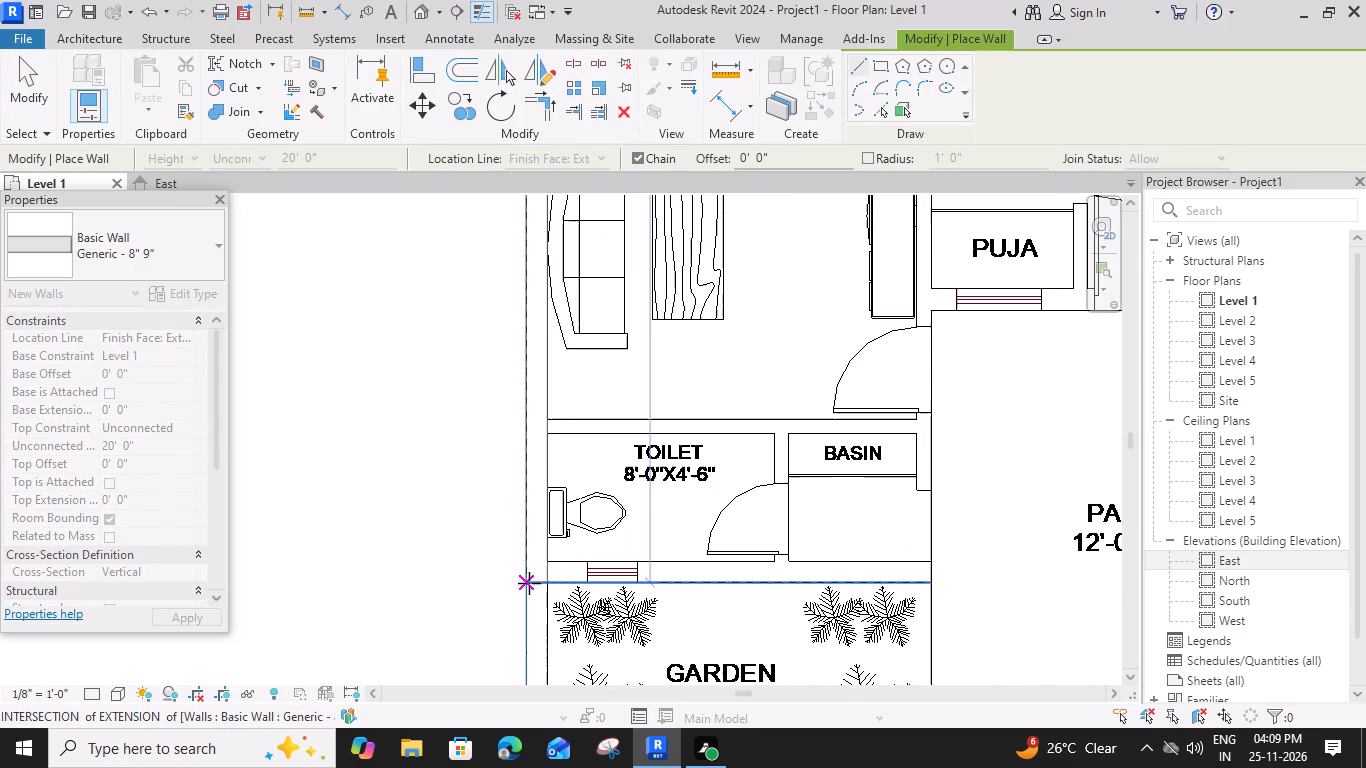
{"action": "left_click", "coordinate": [526, 584]}
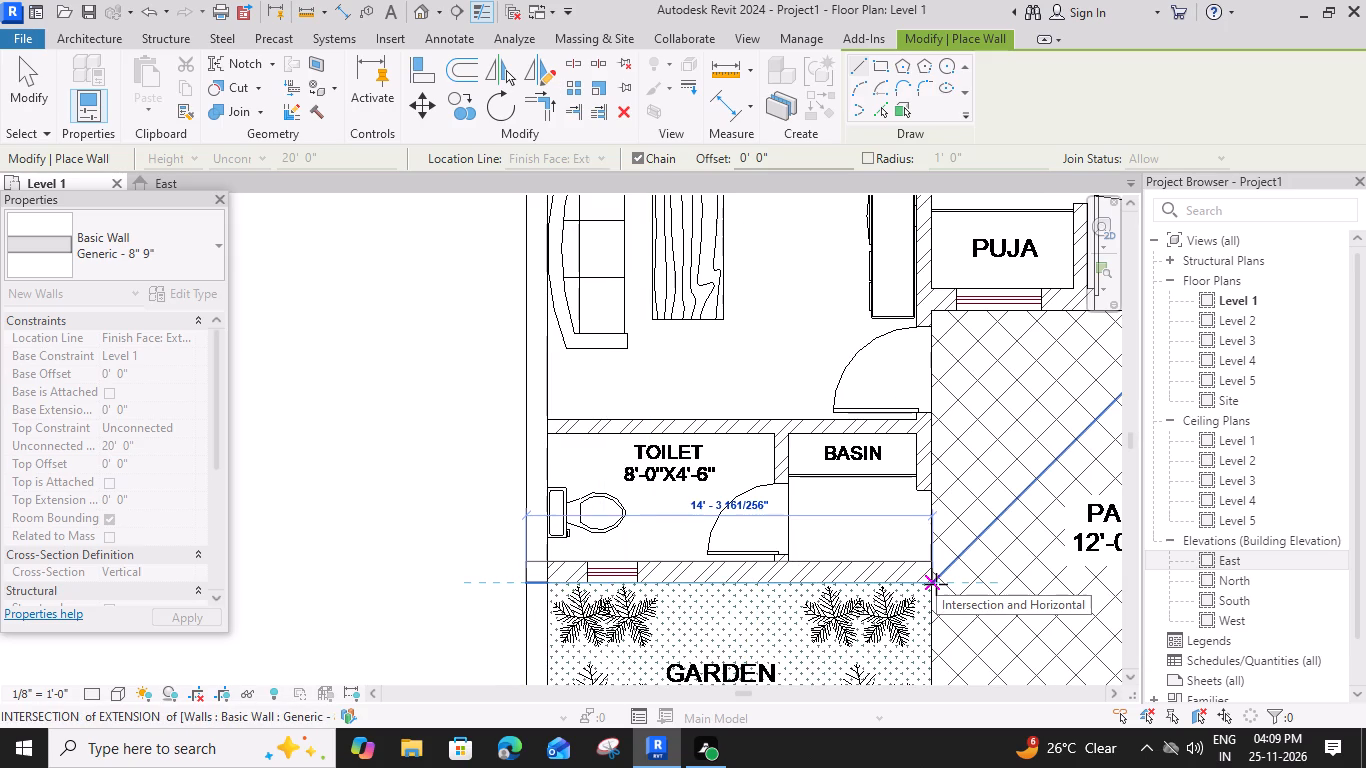
Continue the wall between the toilet and basin area and the garden, ending at the parking edge.
{"action": "scroll", "coordinate": [929, 584], "scroll_direction": "up", "scroll_amount": 6}
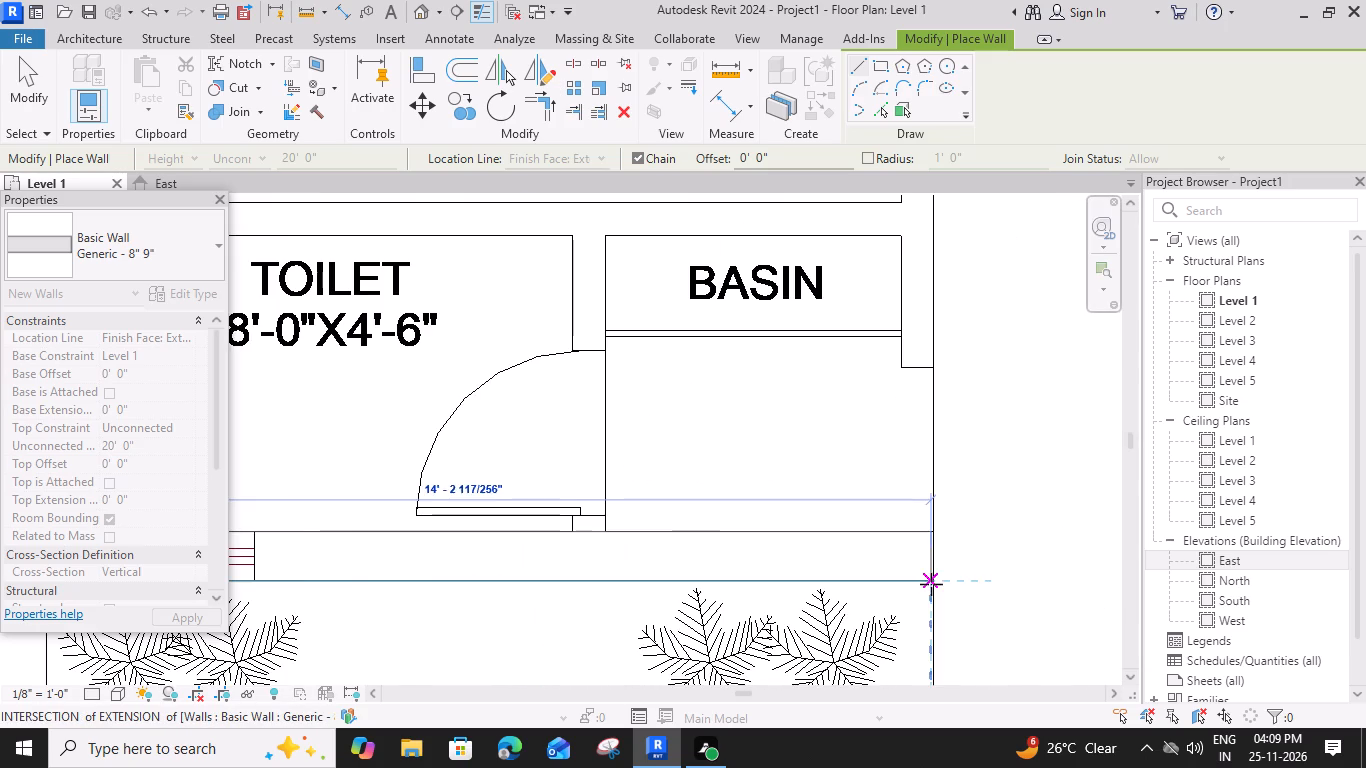
{"action": "left_click", "coordinate": [933, 583]}
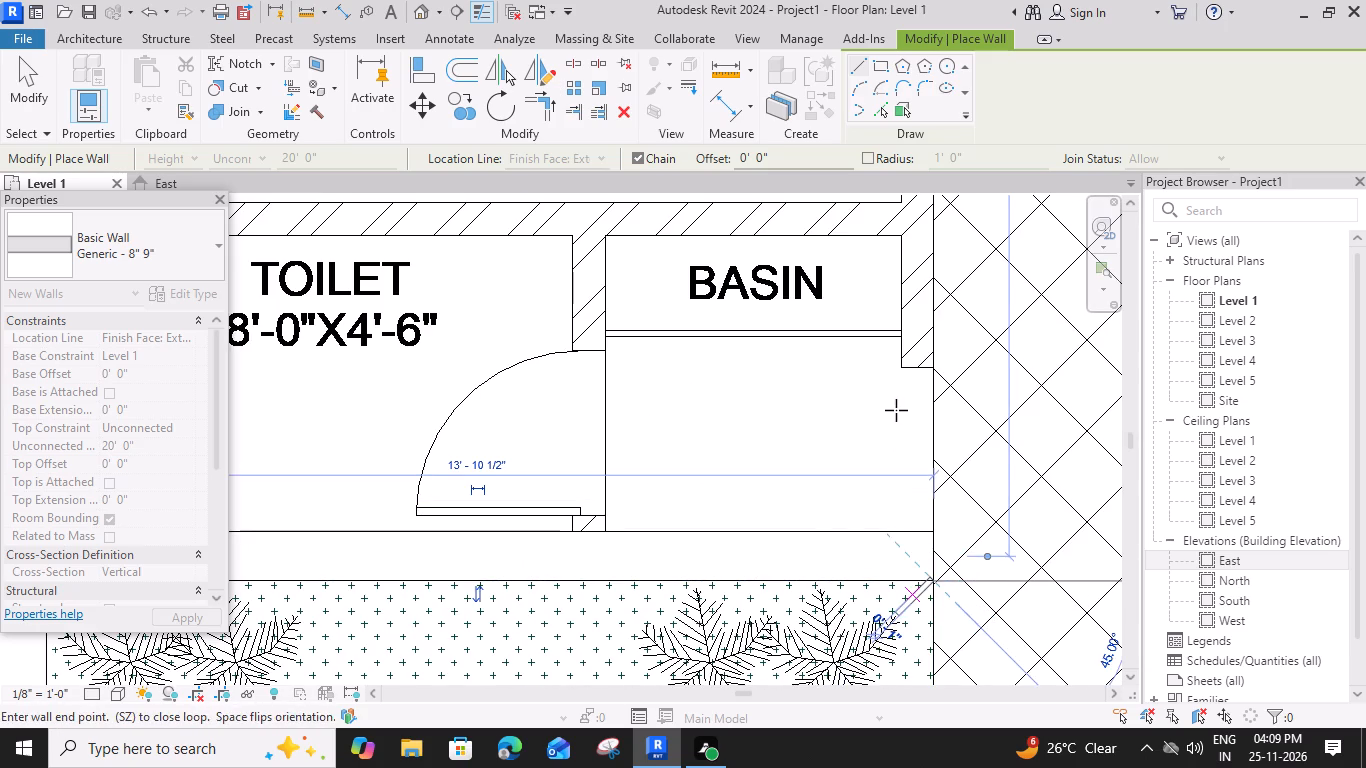
{"action": "scroll", "coordinate": [930, 447], "scroll_direction": "down", "scroll_amount": 5}
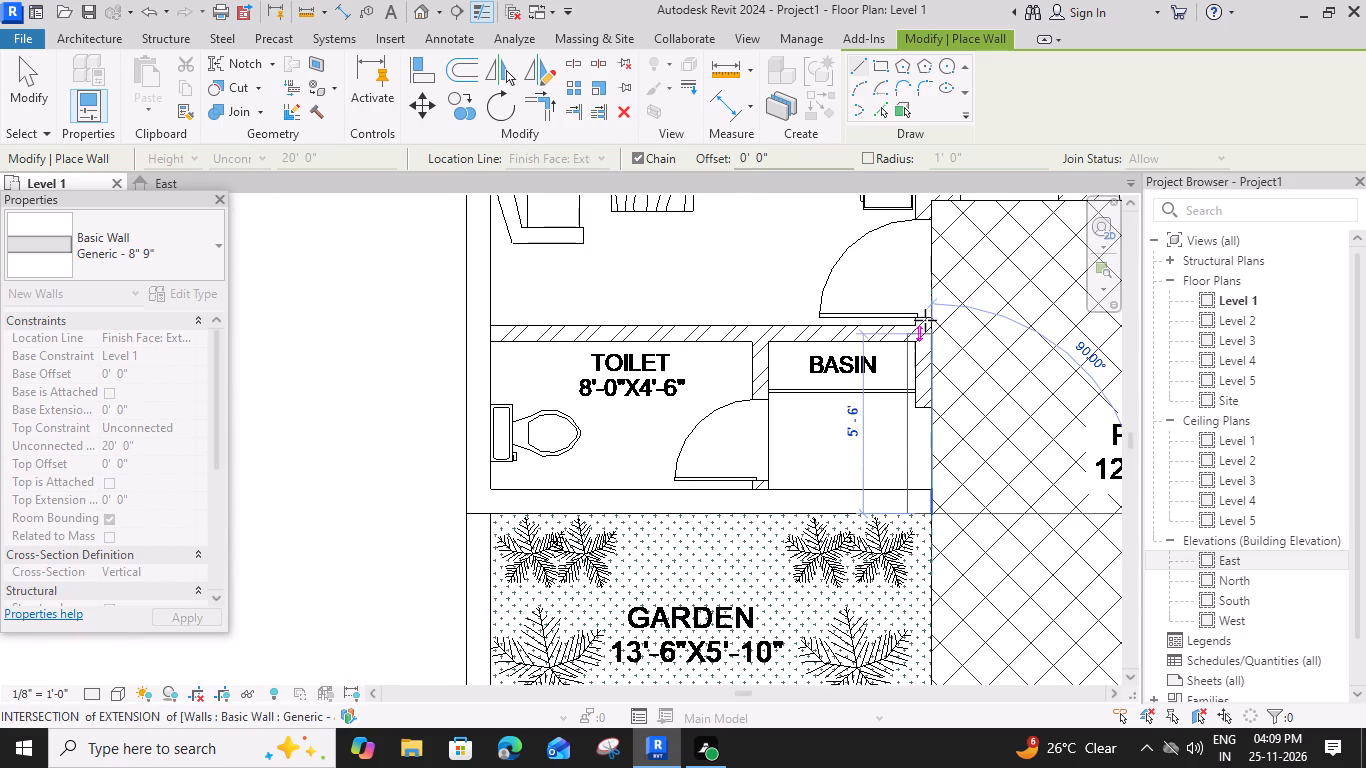
{"action": "middle_click_drag", "start_coordinate": [926, 320], "coordinate": [899, 449]}
{"action": "key", "text": "Escape"}
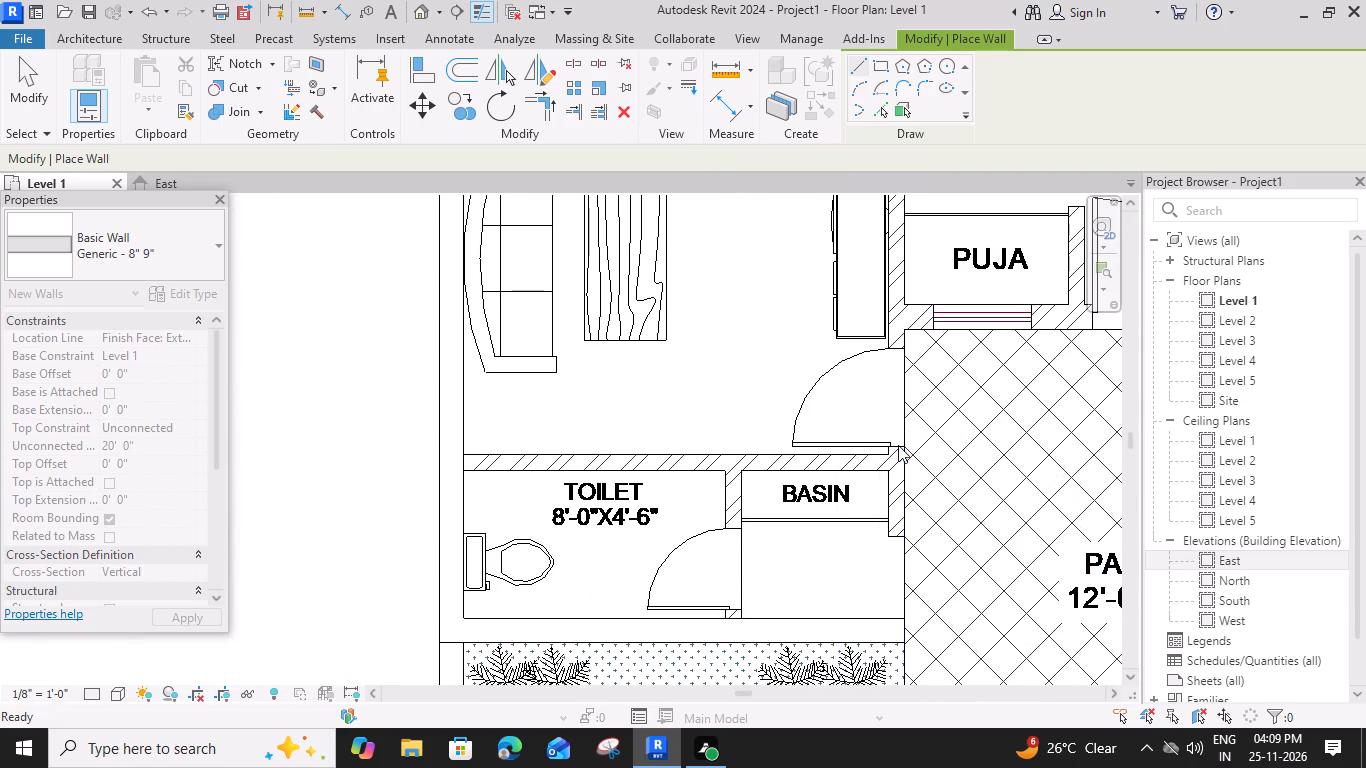
Draw the 13'-6" wall along the parking edge of the living room and puja, from the exterior side wall to the puja corner.
{"action": "middle_click_drag", "start_coordinate": [928, 342], "coordinate": [462, 453]}
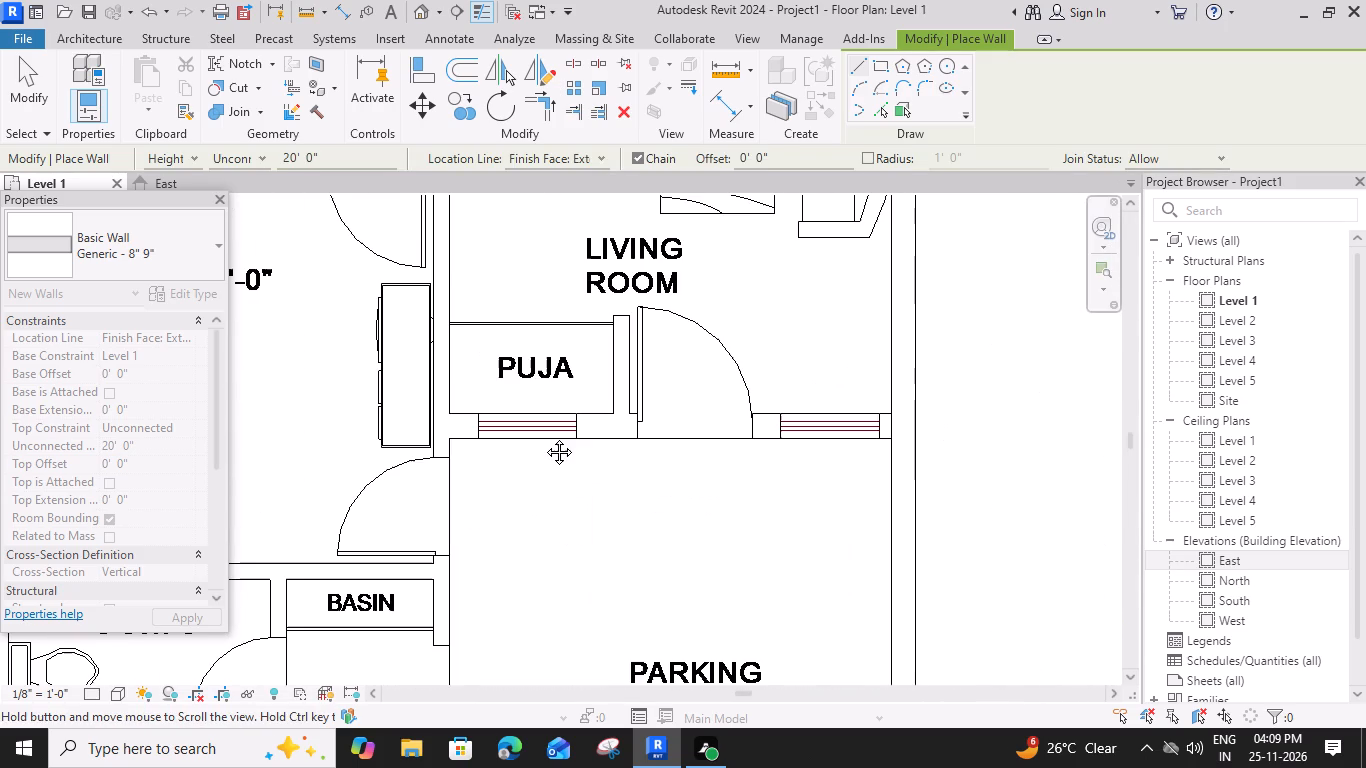
{"action": "scroll", "coordinate": [888, 428], "scroll_direction": "up", "scroll_amount": 2}
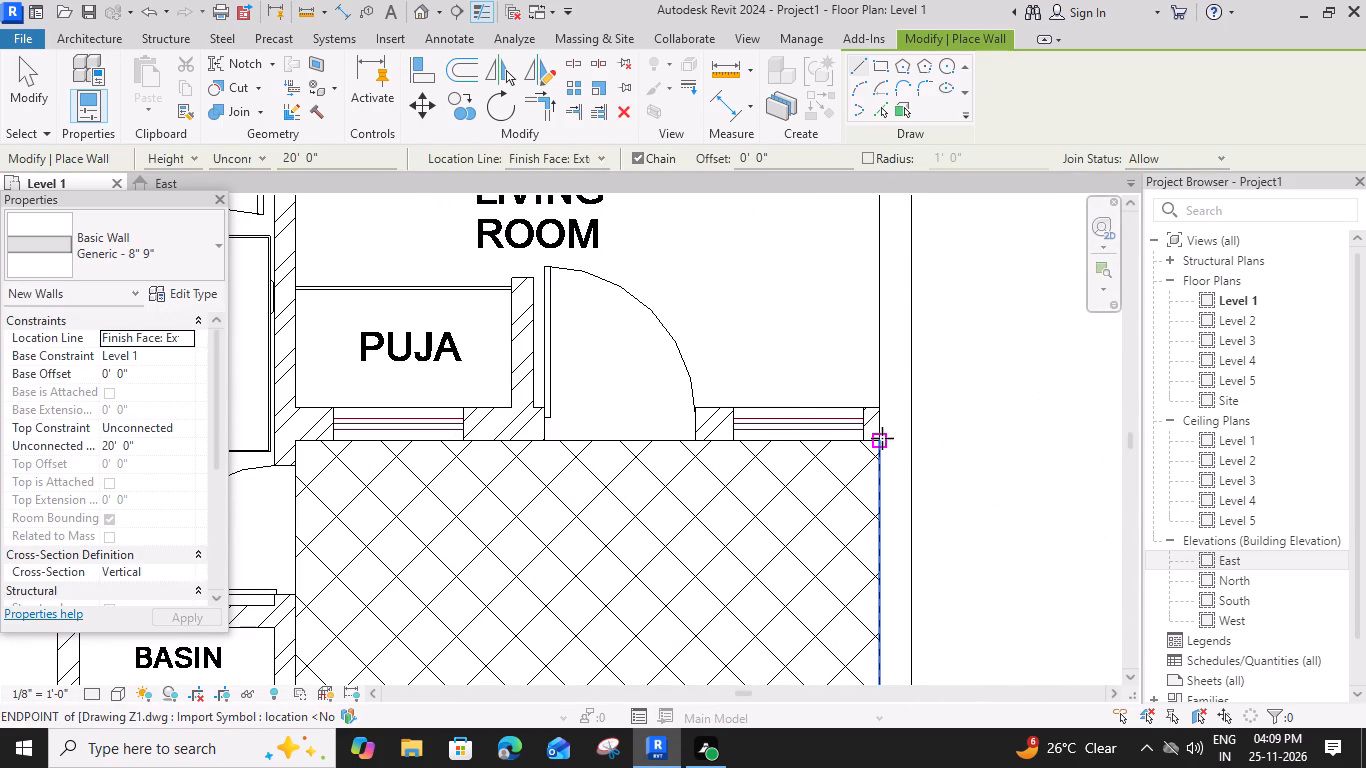
{"action": "left_click", "coordinate": [882, 438]}
{"action": "key", "text": "space"}
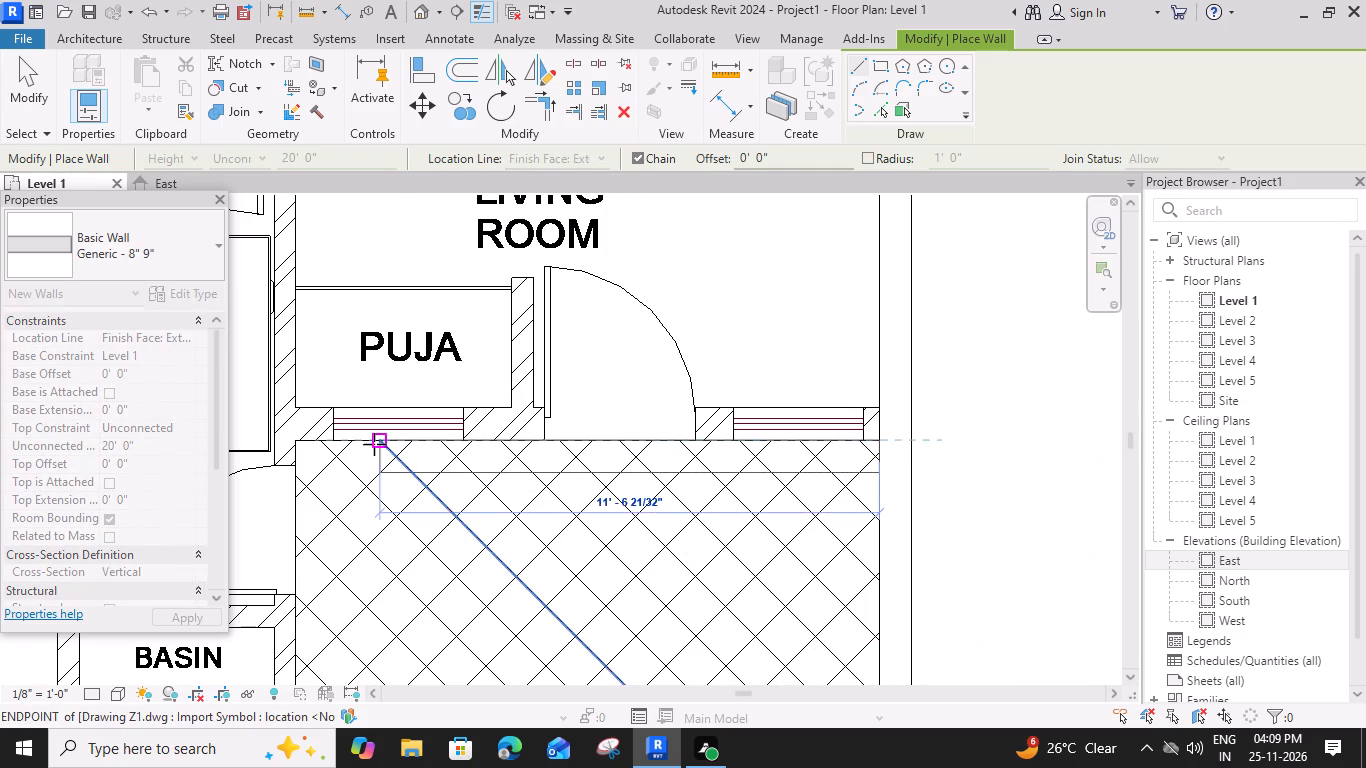
{"action": "key", "text": "space"}
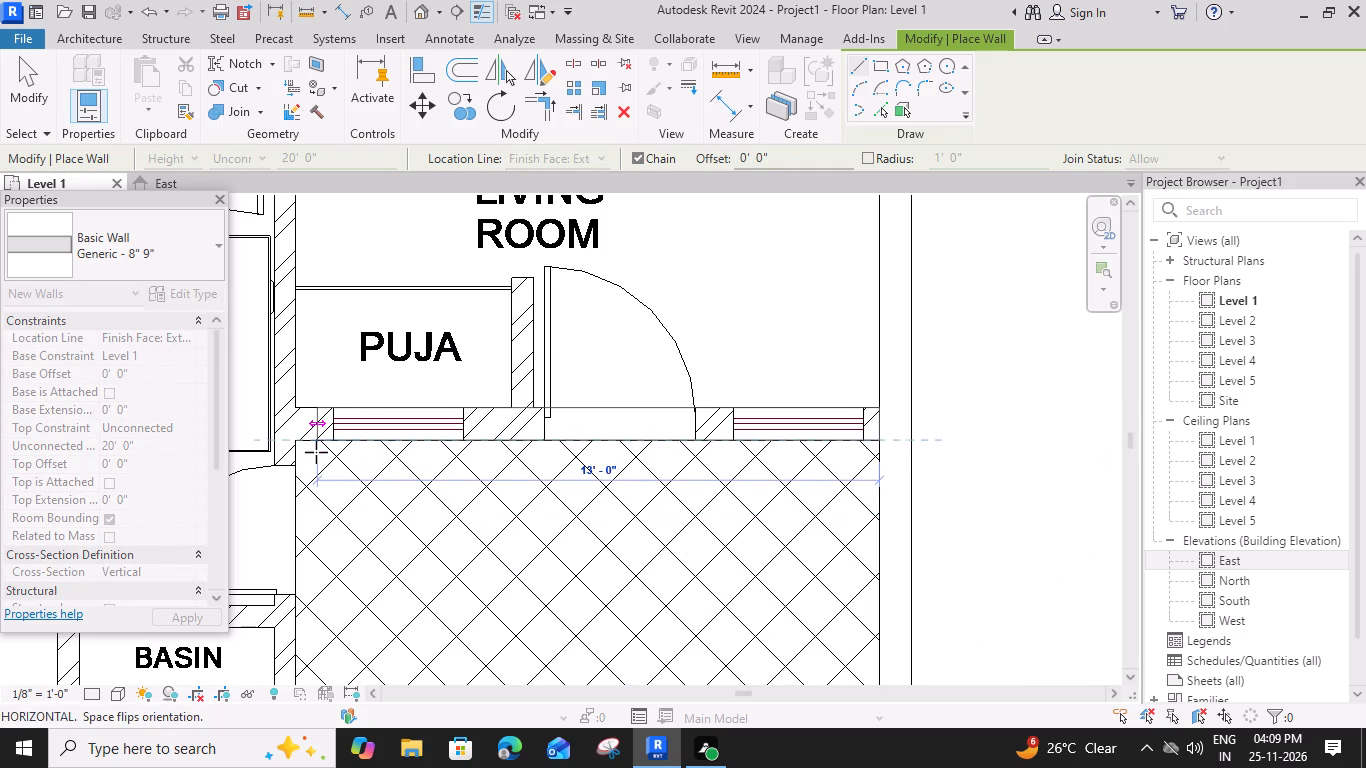
{"action": "scroll", "coordinate": [300, 443], "scroll_direction": "up", "scroll_amount": 5}
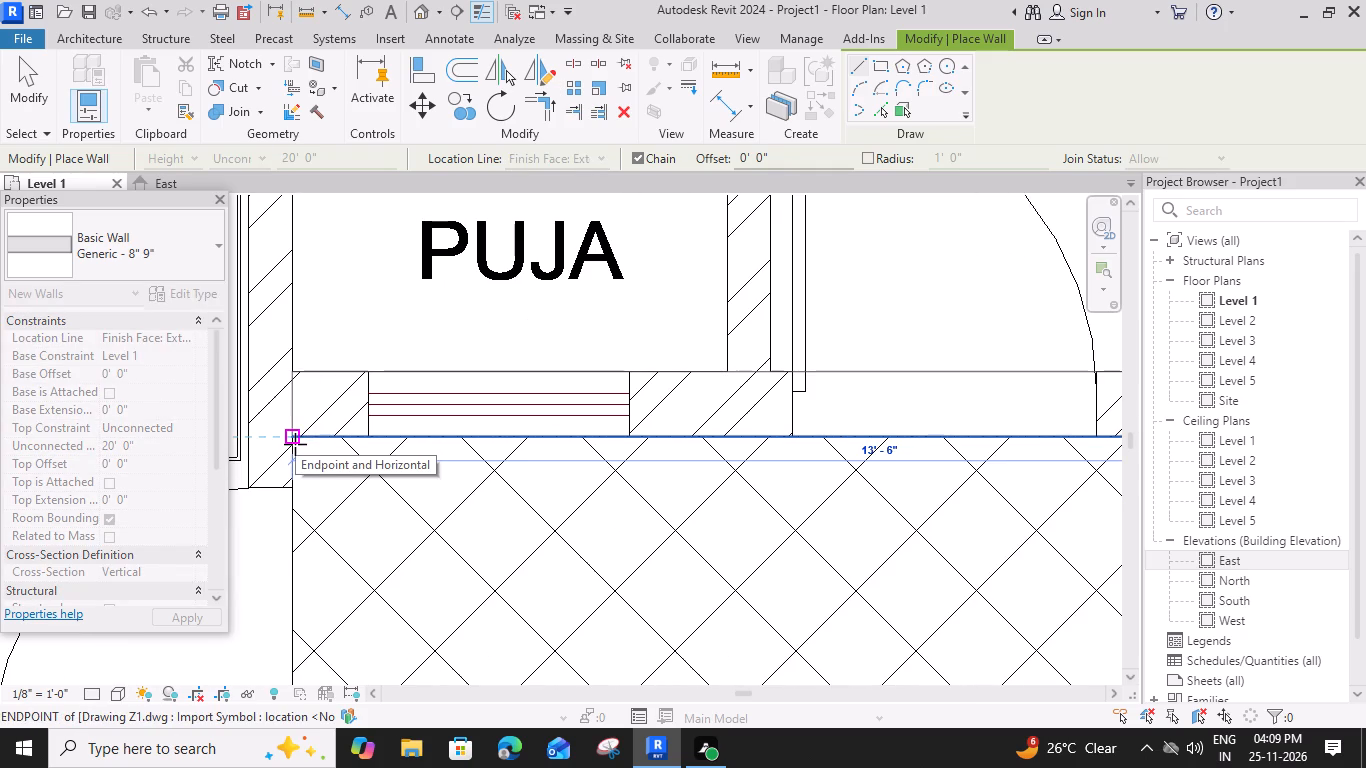
{"action": "left_click", "coordinate": [292, 432]}
{"action": "key", "text": "Escape"}
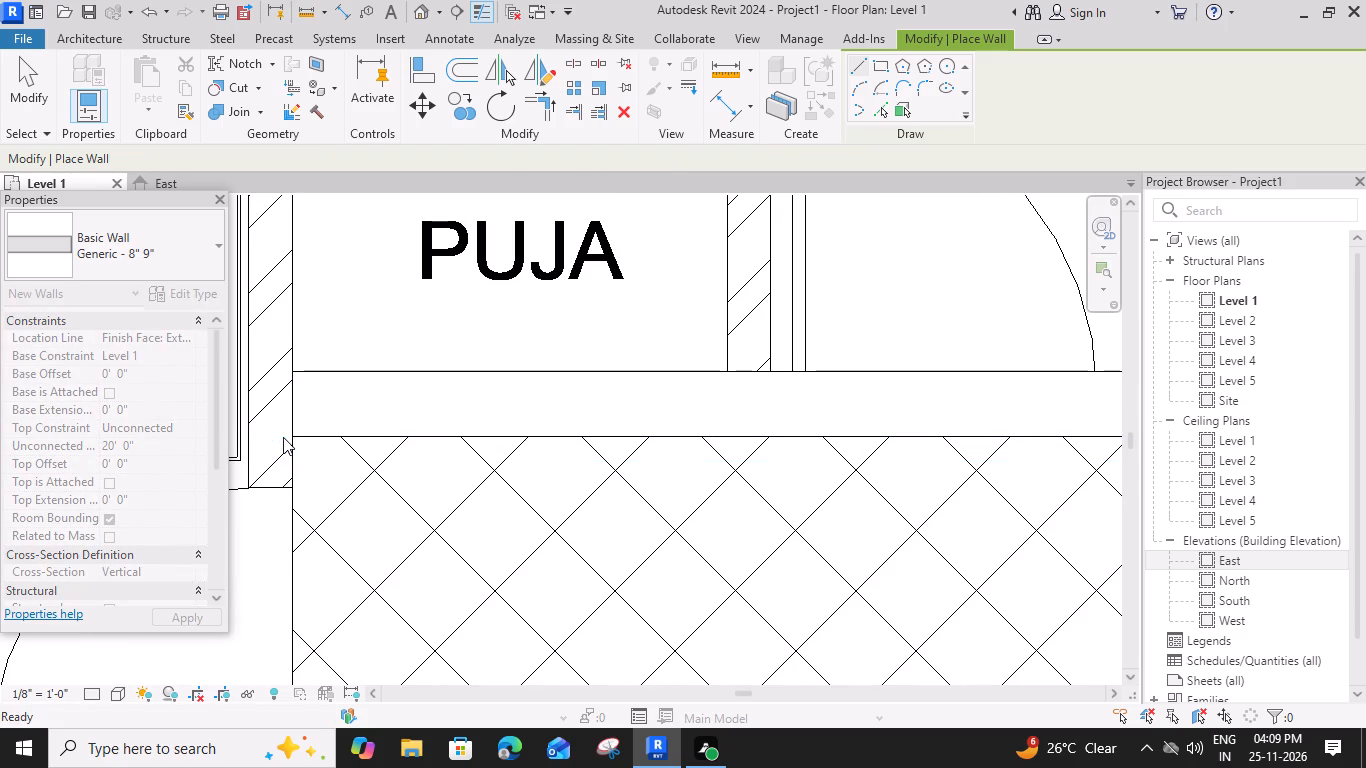
Duplicate the Generic - 8" 9" wall type under the name Generic - 8"6".
{"action": "scroll", "coordinate": [382, 459], "scroll_direction": "down", "scroll_amount": 10}
{"action": "middle_click_drag", "start_coordinate": [468, 385], "coordinate": [568, 352]}
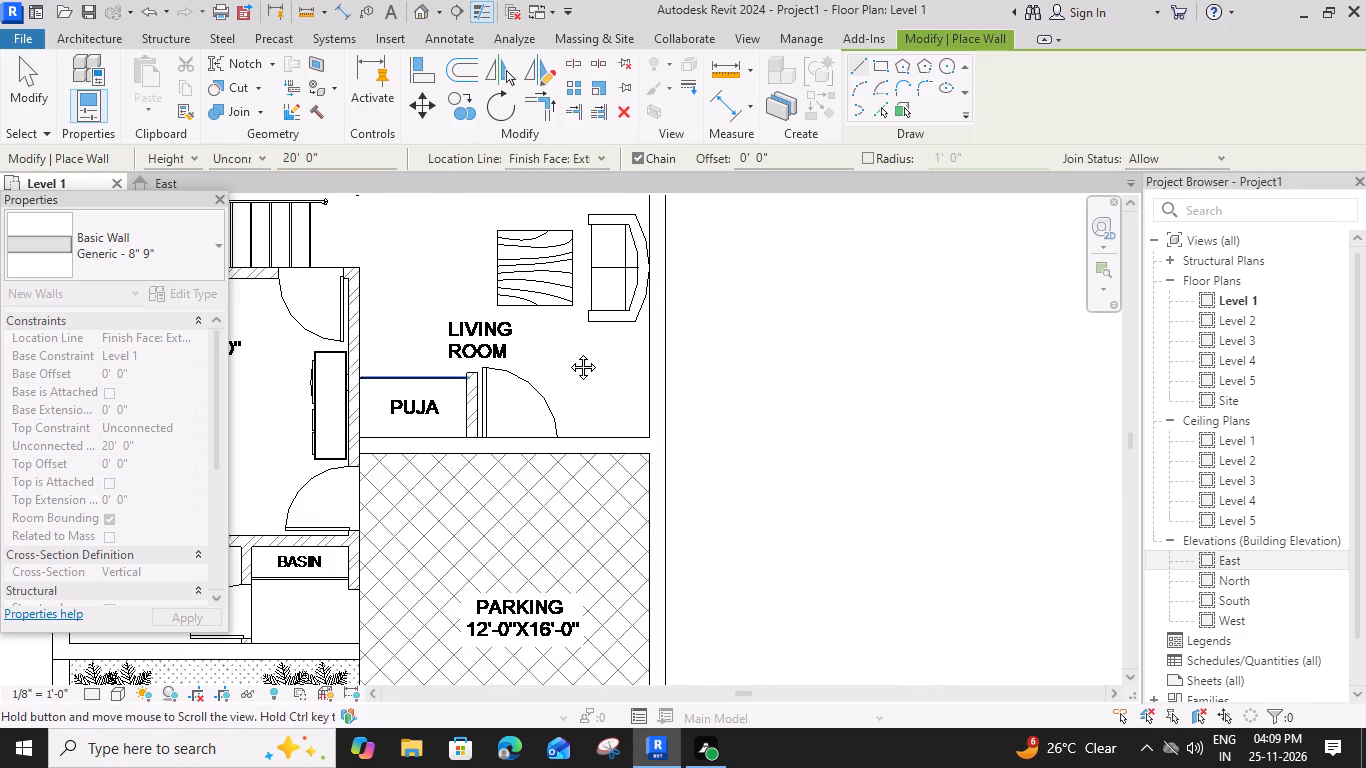
{"action": "middle_click_drag", "start_coordinate": [568, 352], "coordinate": [751, 348]}
{"action": "scroll", "coordinate": [751, 349], "scroll_direction": "down", "scroll_amount": 4}
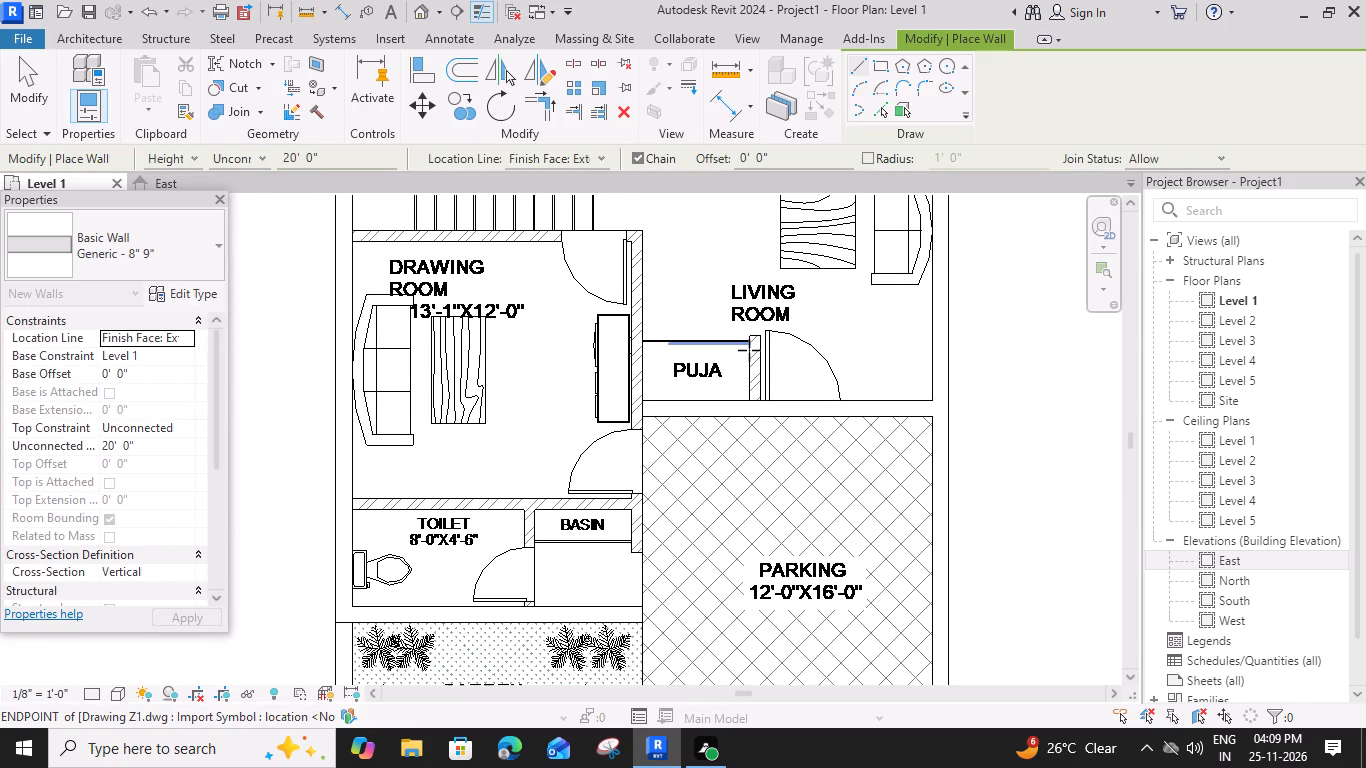
{"action": "left_click", "coordinate": [182, 236]}
{"action": "left_click", "coordinate": [212, 248]}
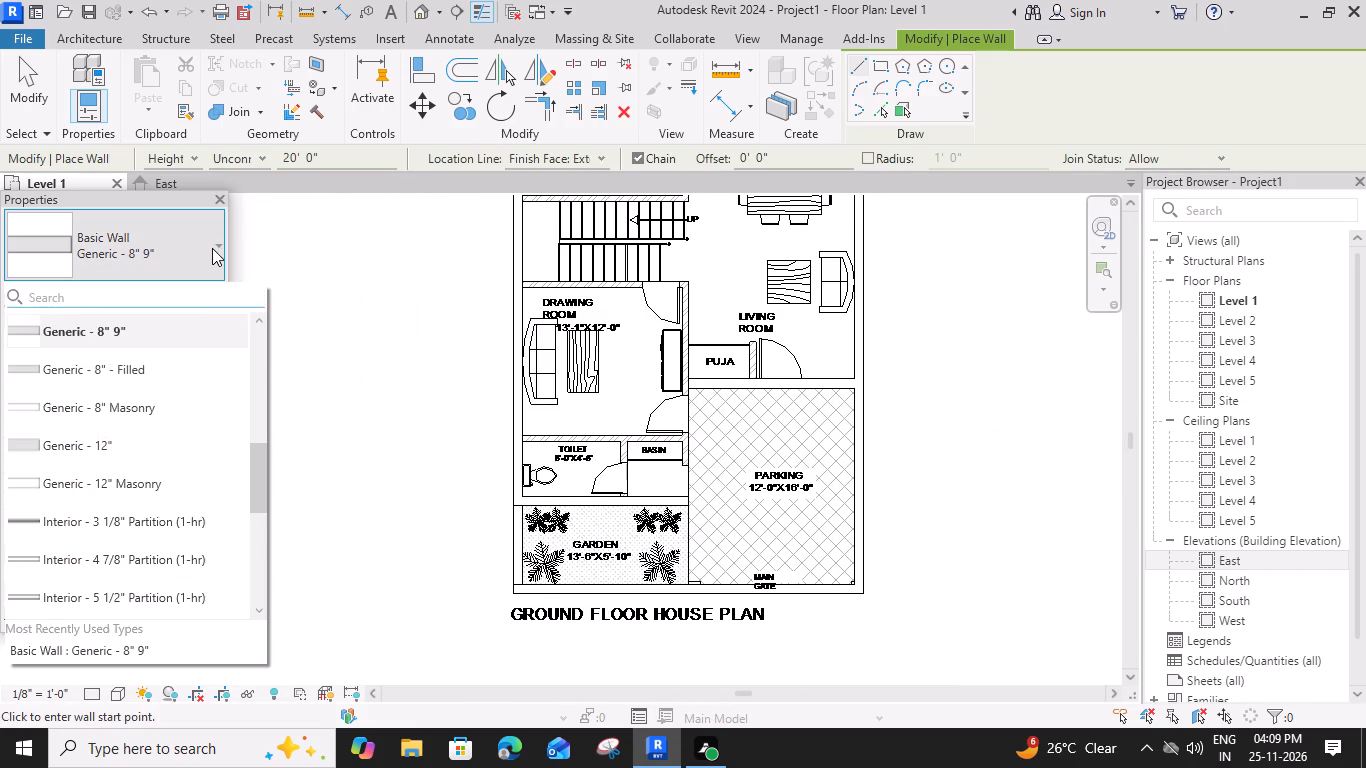
{"action": "left_click", "coordinate": [212, 252]}
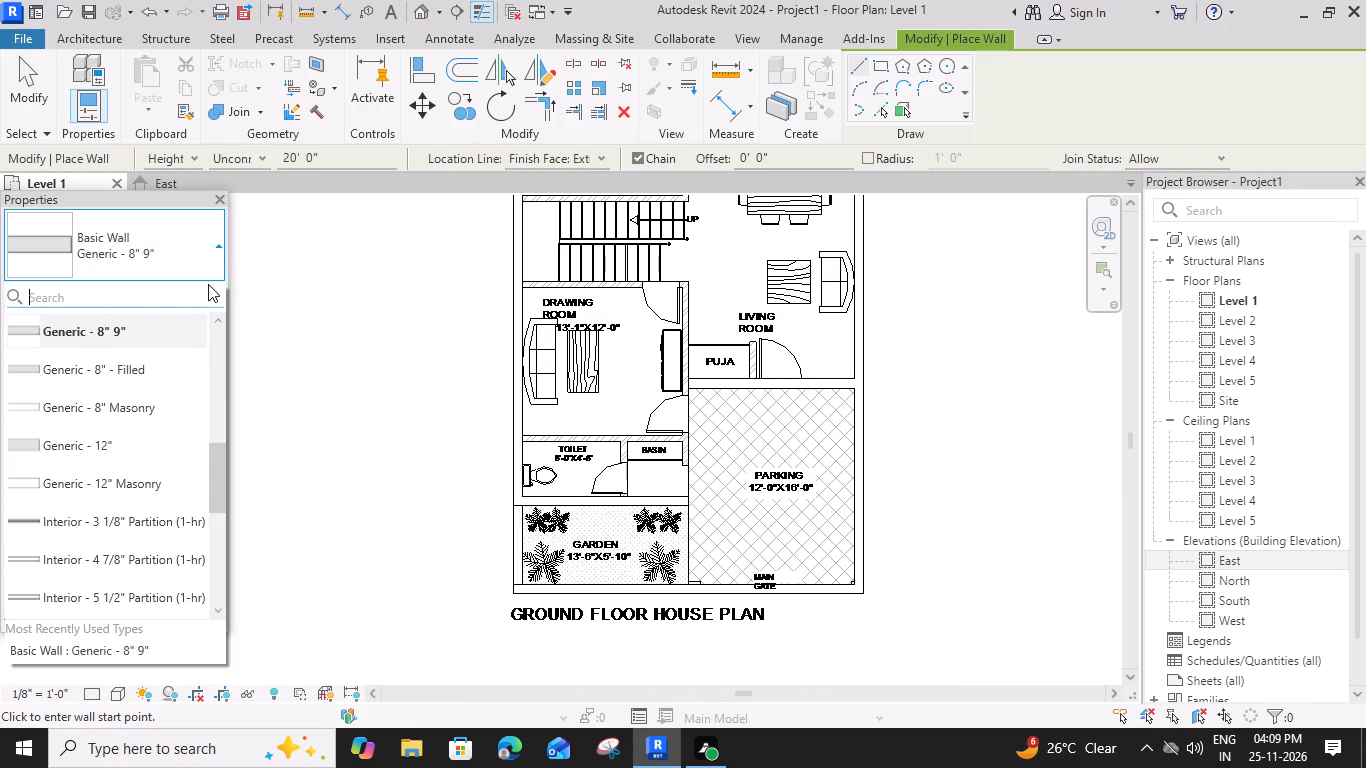
{"action": "left_click", "coordinate": [213, 247]}
{"action": "left_click", "coordinate": [212, 289]}
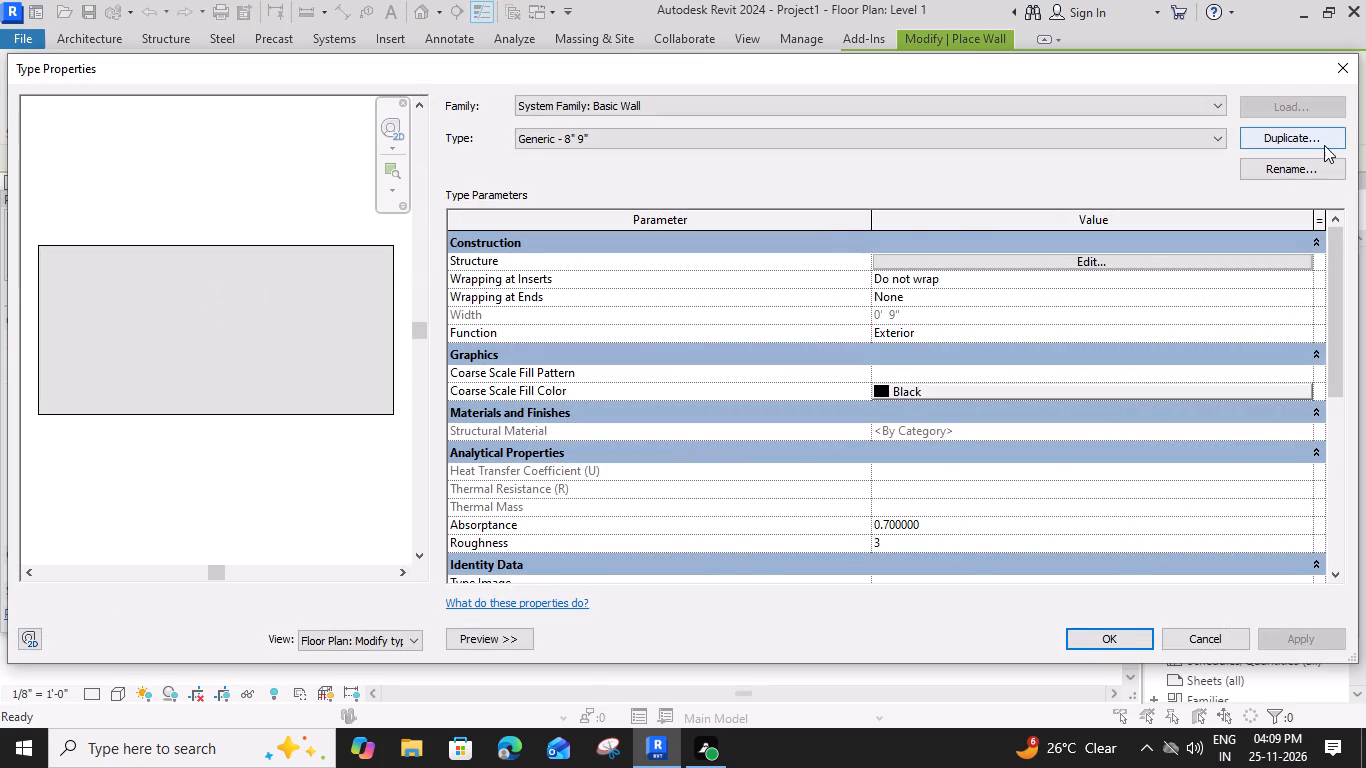
{"action": "left_click", "coordinate": [1323, 144]}
{"action": "left_click", "coordinate": [738, 355]}
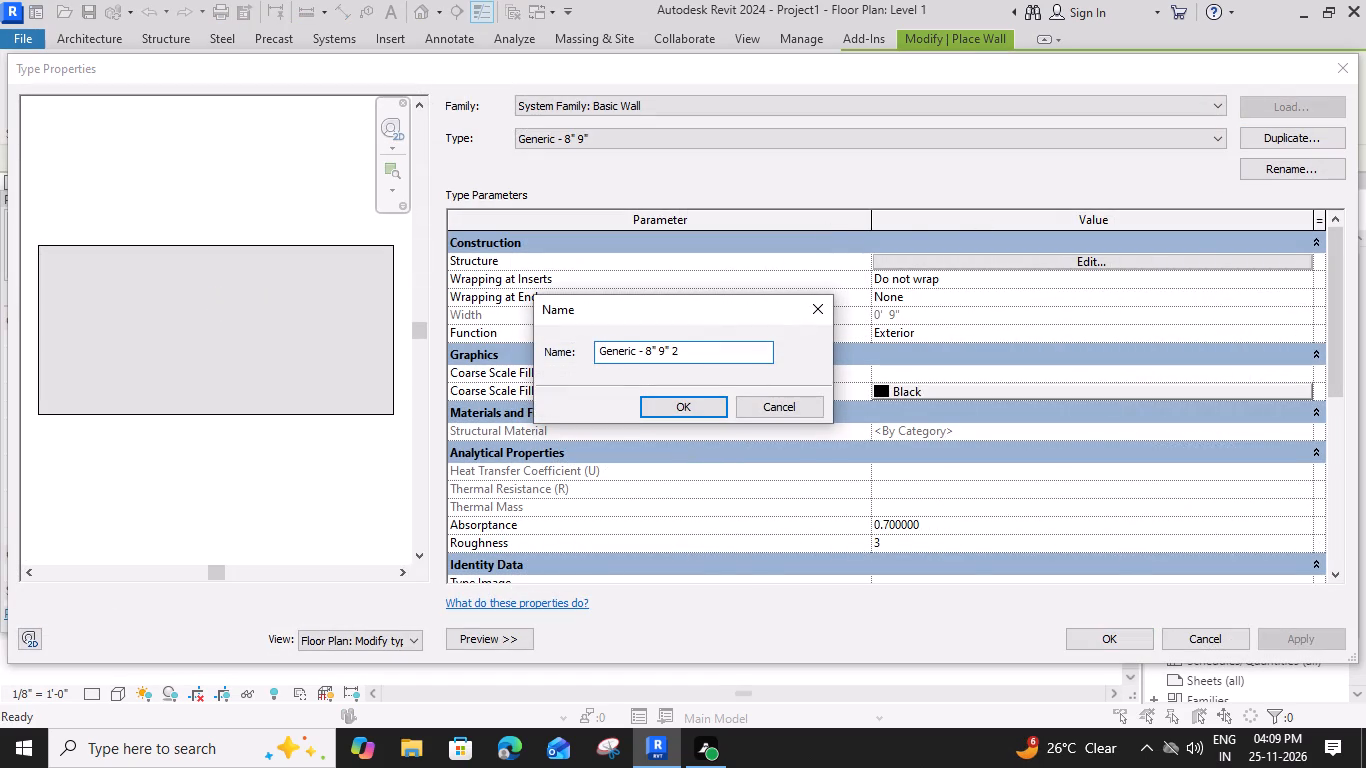
{"action": "left_click_drag", "start_coordinate": [688, 355], "coordinate": [669, 349]}
{"action": "left_click_drag", "start_coordinate": [669, 349], "coordinate": [657, 349]}
{"action": "key", "text": "6"}
{"action": "key", "text": "shift+quotedbl"}
{"action": "key", "text": "Return"}
Set the structure layer thickness of the Generic - 8"6" wall type to 6" and accept the type settings.
{"action": "left_click", "coordinate": [1084, 265]}
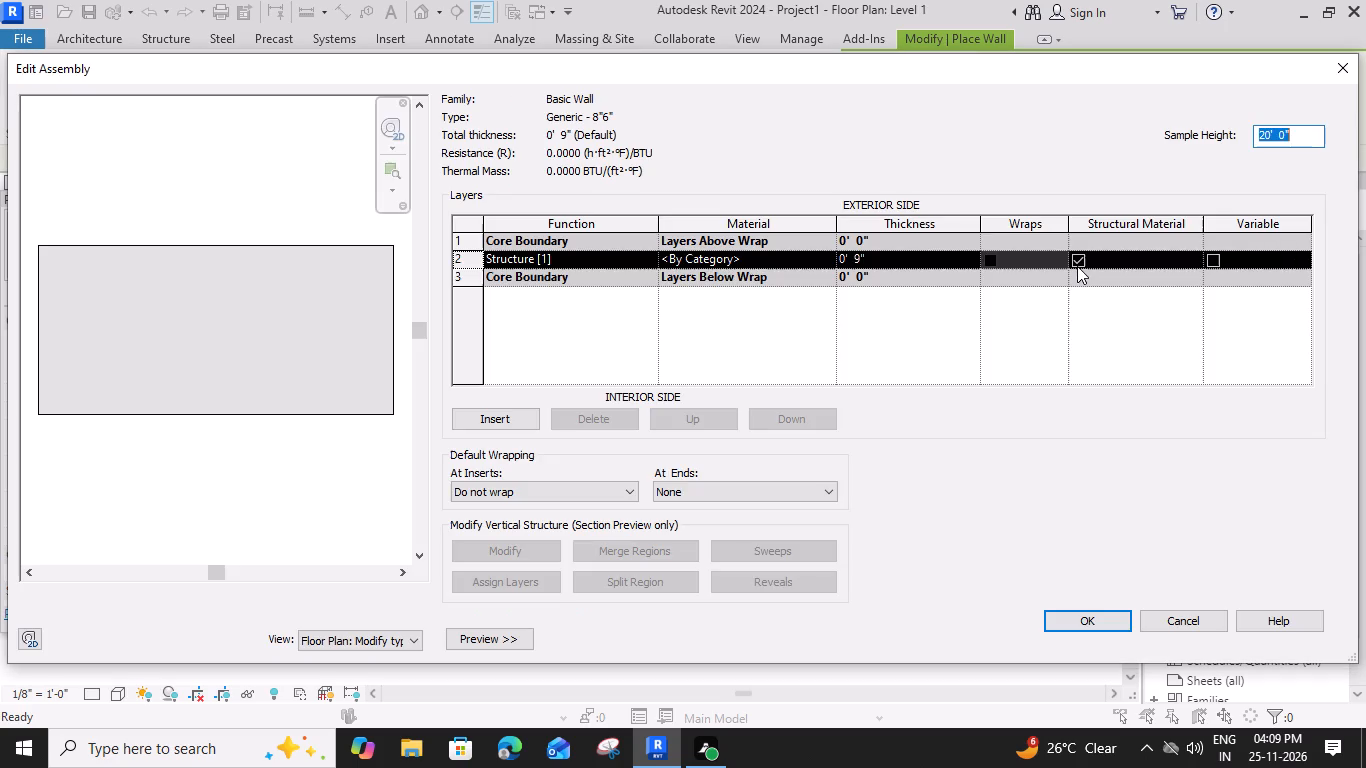
{"action": "left_click", "coordinate": [919, 262]}
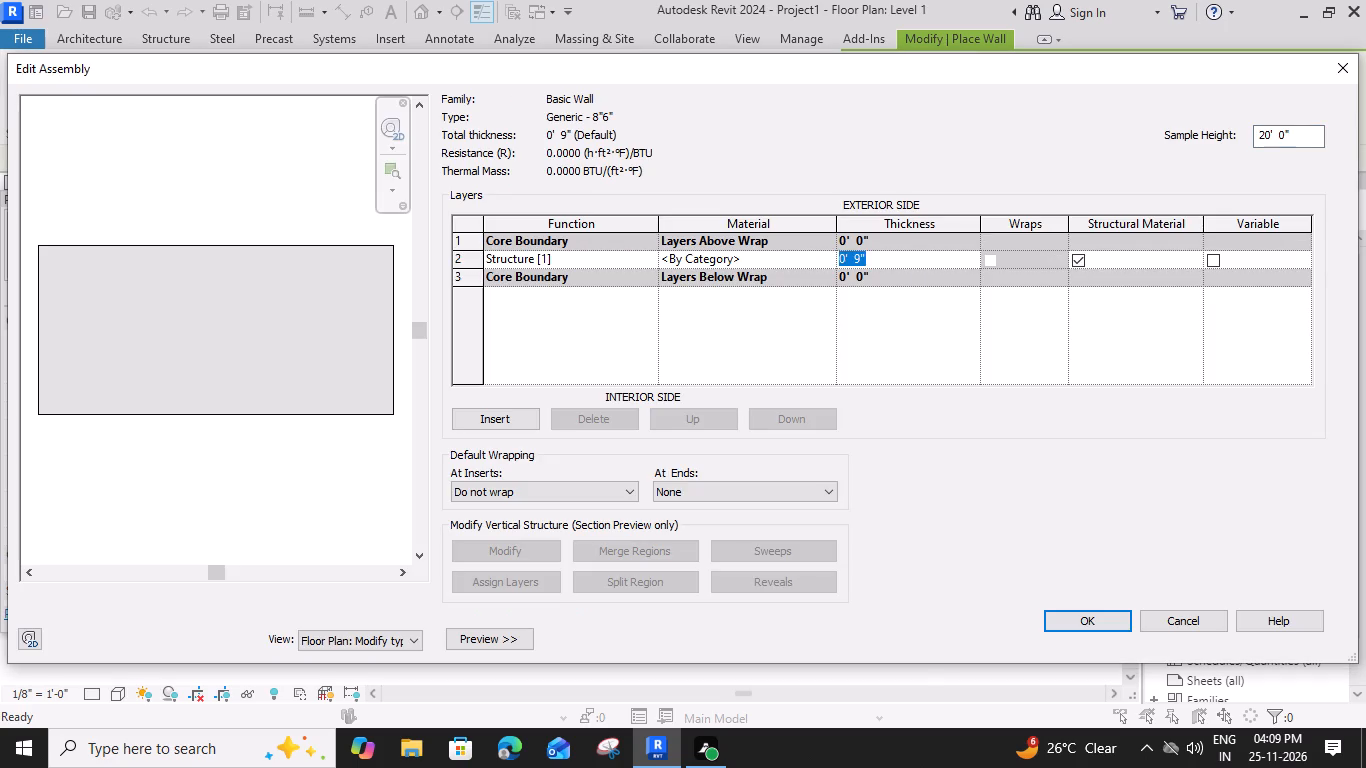
{"action": "key", "text": "6"}
{"action": "key", "text": "shift+quotedbl"}
{"action": "key", "text": "Return"}
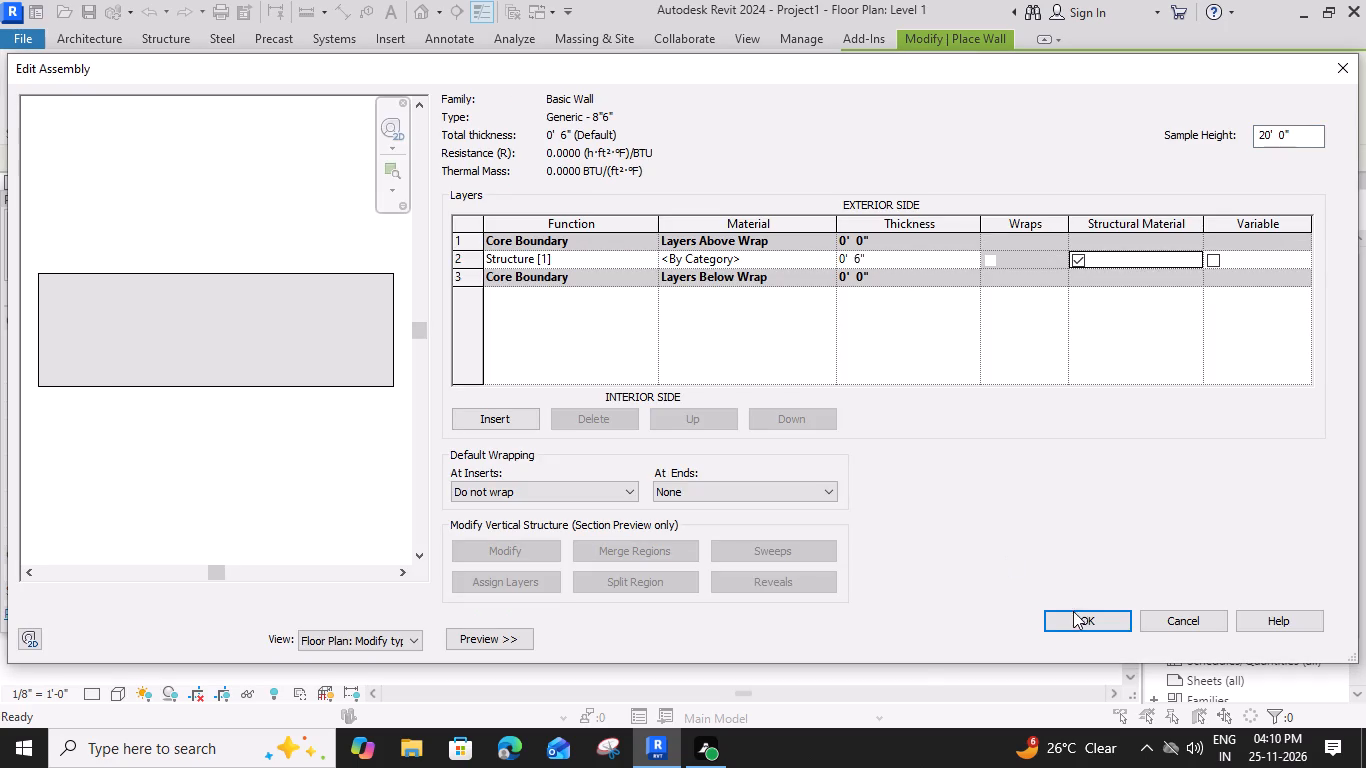
{"action": "left_click", "coordinate": [1079, 615]}
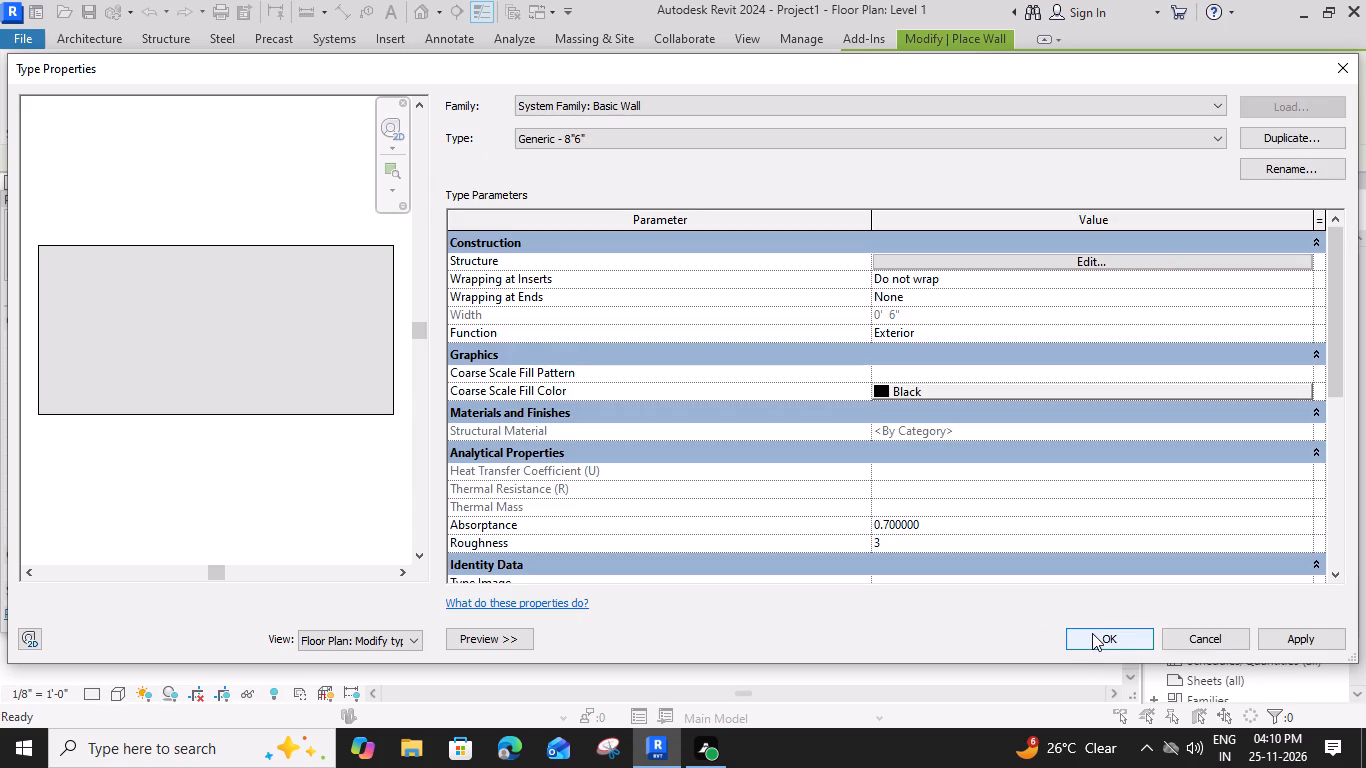
{"action": "left_click", "coordinate": [1094, 633]}
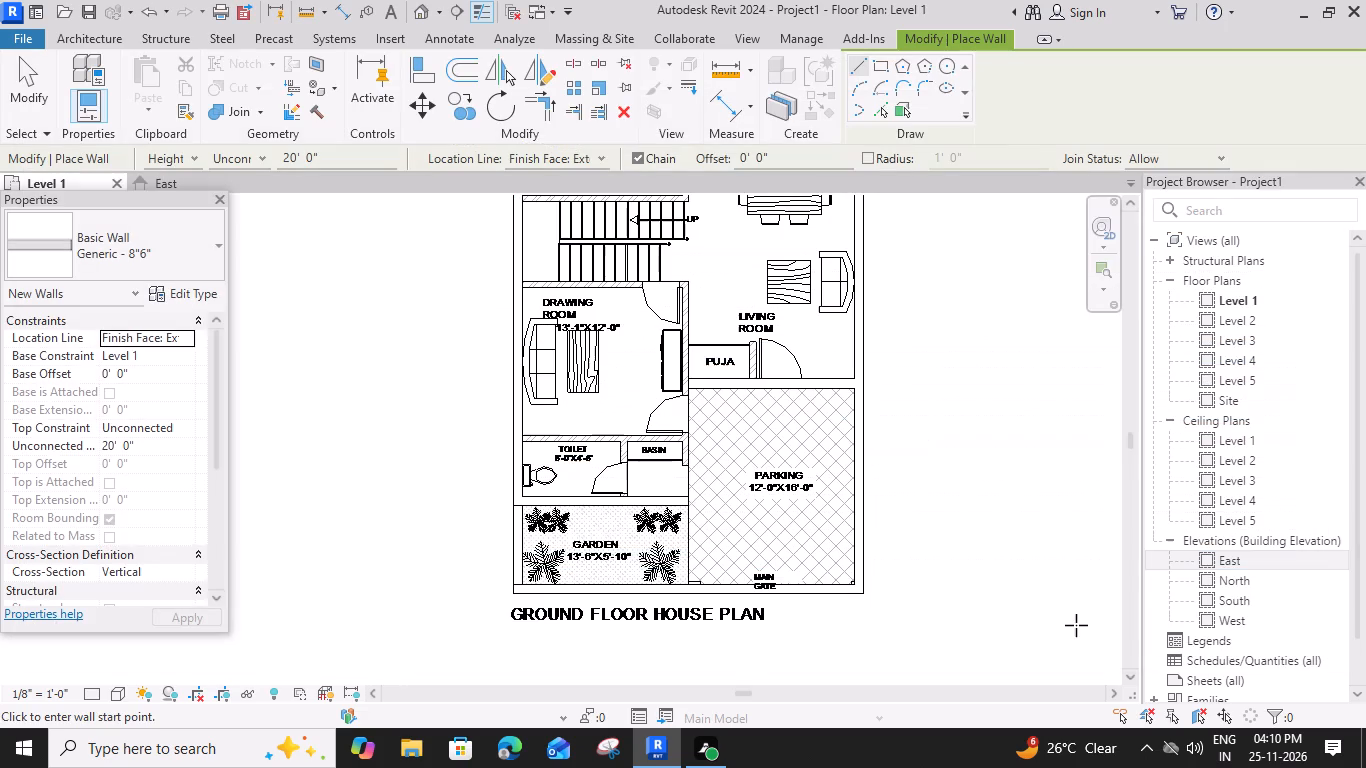
Draw the Generic - 8"6" wall between the drawing room and the toilet and basin, flipped onto the hatched strip, ending at the basin's parking-side corner.
{"action": "scroll", "coordinate": [547, 444], "scroll_direction": "up", "scroll_amount": 8}
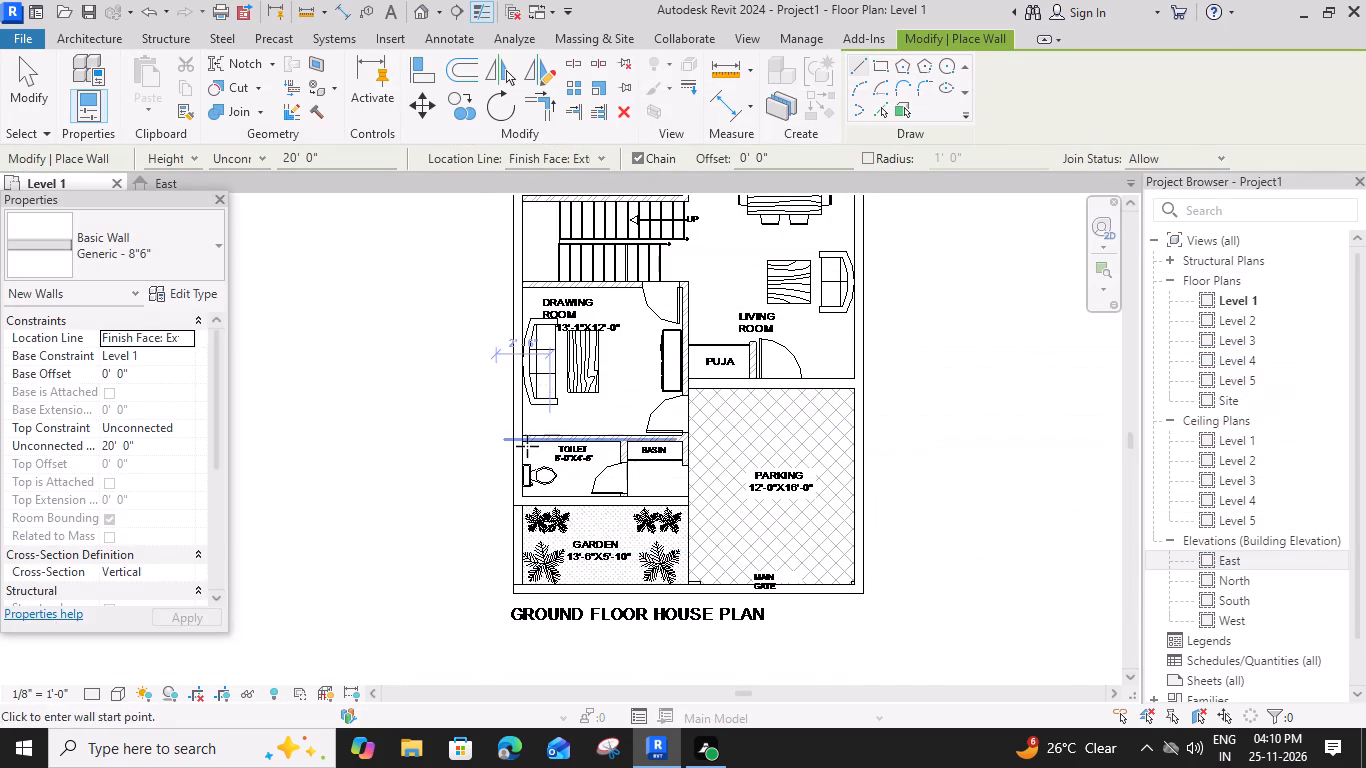
{"action": "scroll", "coordinate": [527, 446], "scroll_direction": "up", "scroll_amount": 2}
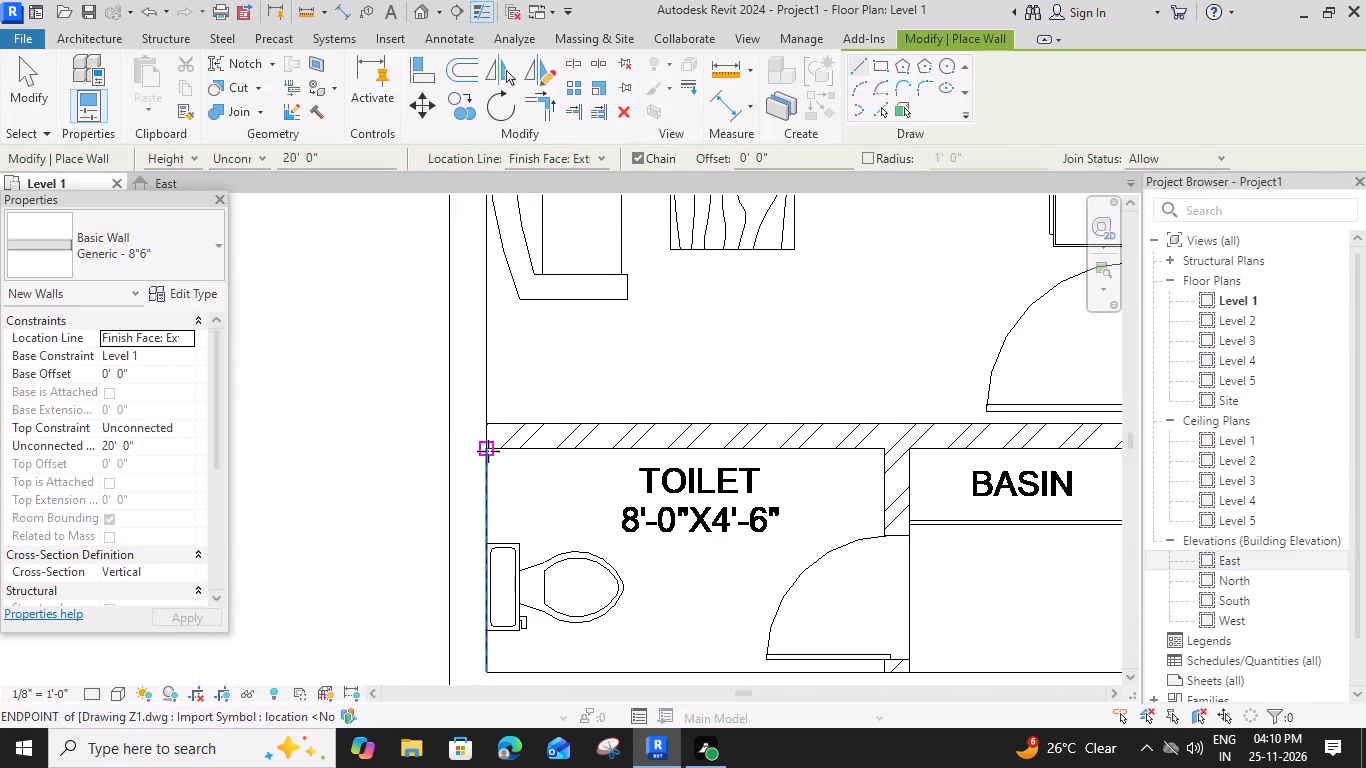
{"action": "left_click", "coordinate": [487, 448]}
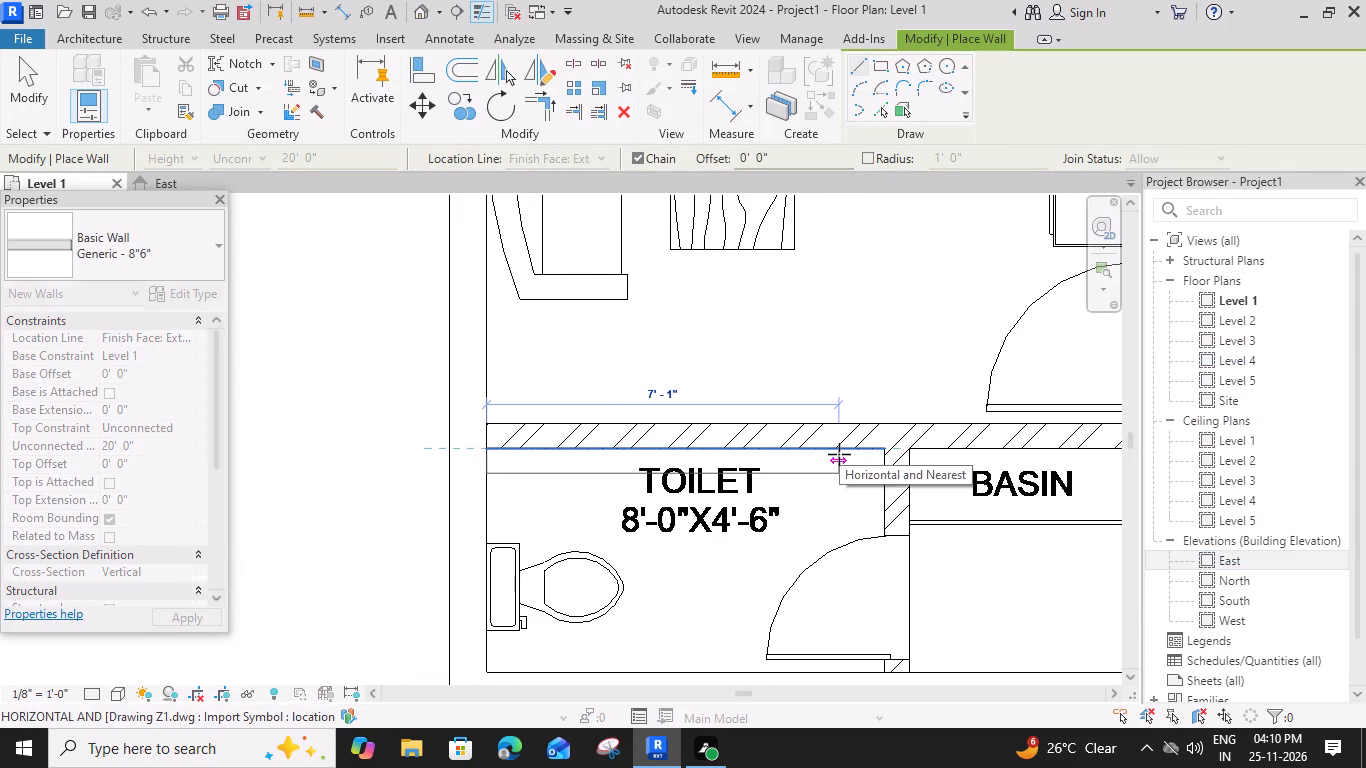
{"action": "key", "text": "space"}
{"action": "middle_click_drag", "start_coordinate": [950, 446], "coordinate": [667, 462]}
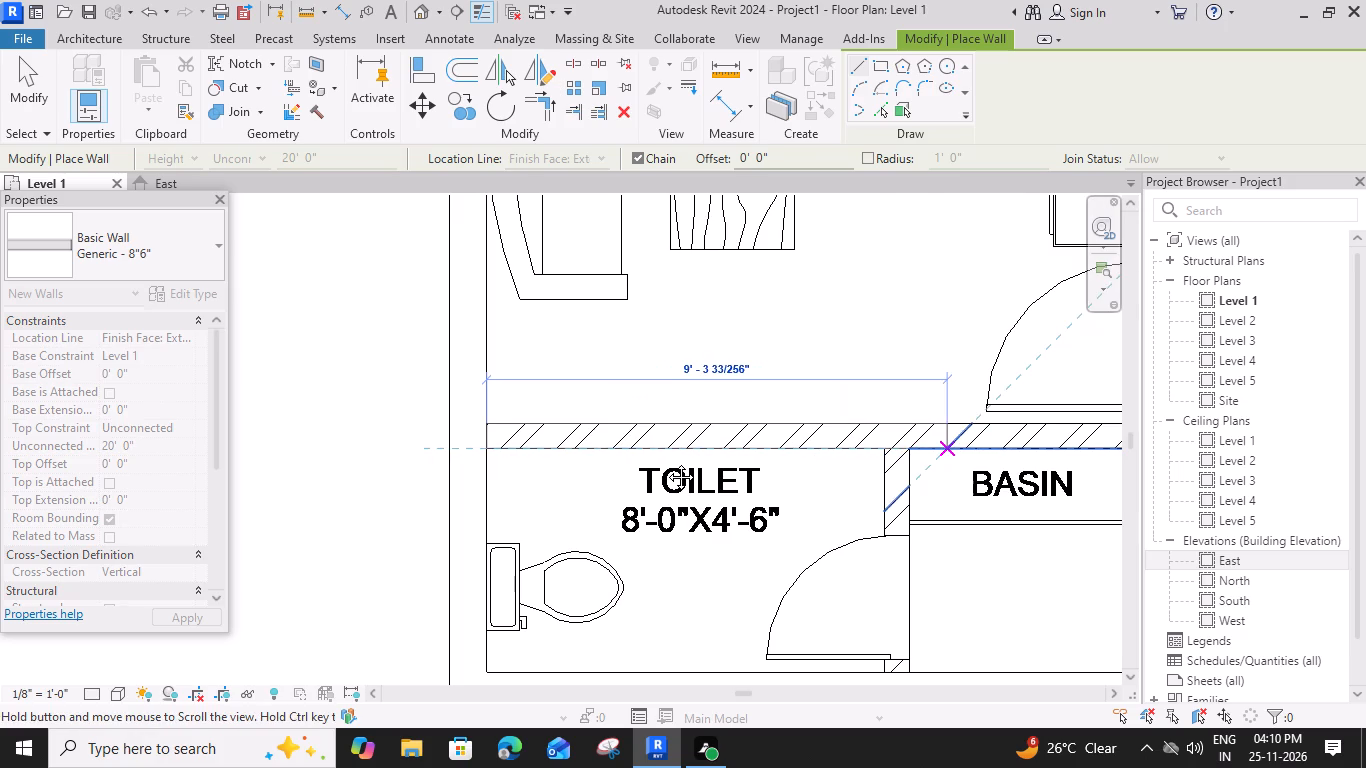
{"action": "left_click", "coordinate": [851, 464]}
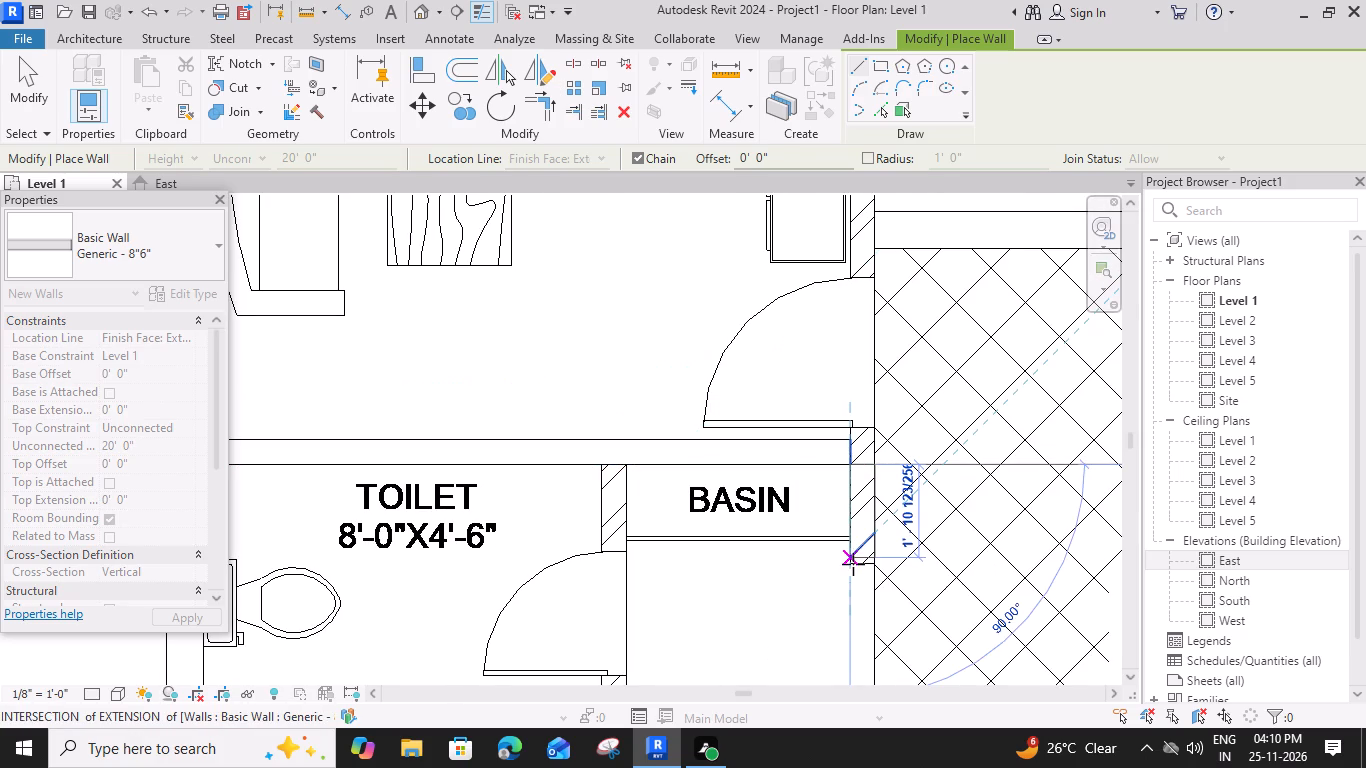
Continue the Generic - 8"6" wall from the basin corner along the parking side toward the garden.
{"action": "middle_click_drag", "start_coordinate": [852, 577], "coordinate": [829, 417]}
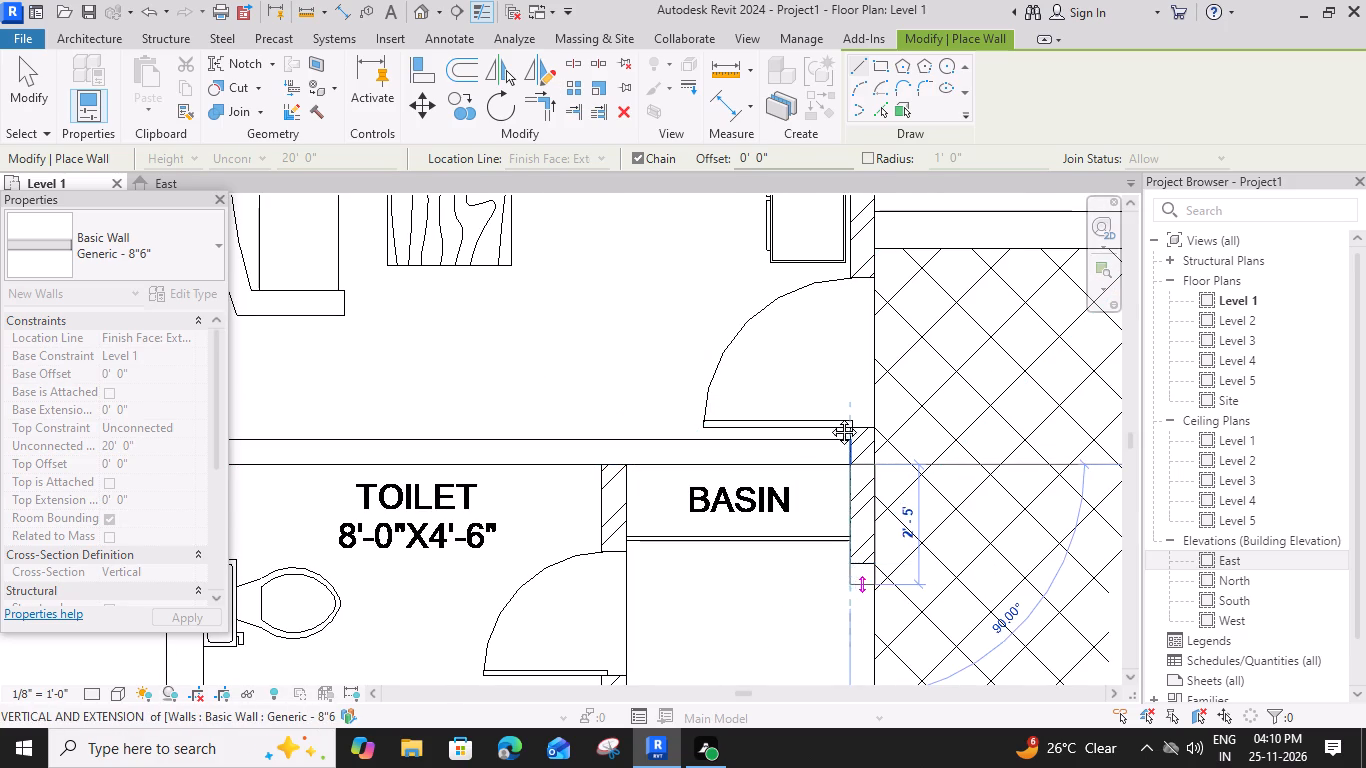
{"action": "middle_click_drag", "start_coordinate": [829, 417], "coordinate": [824, 368]}
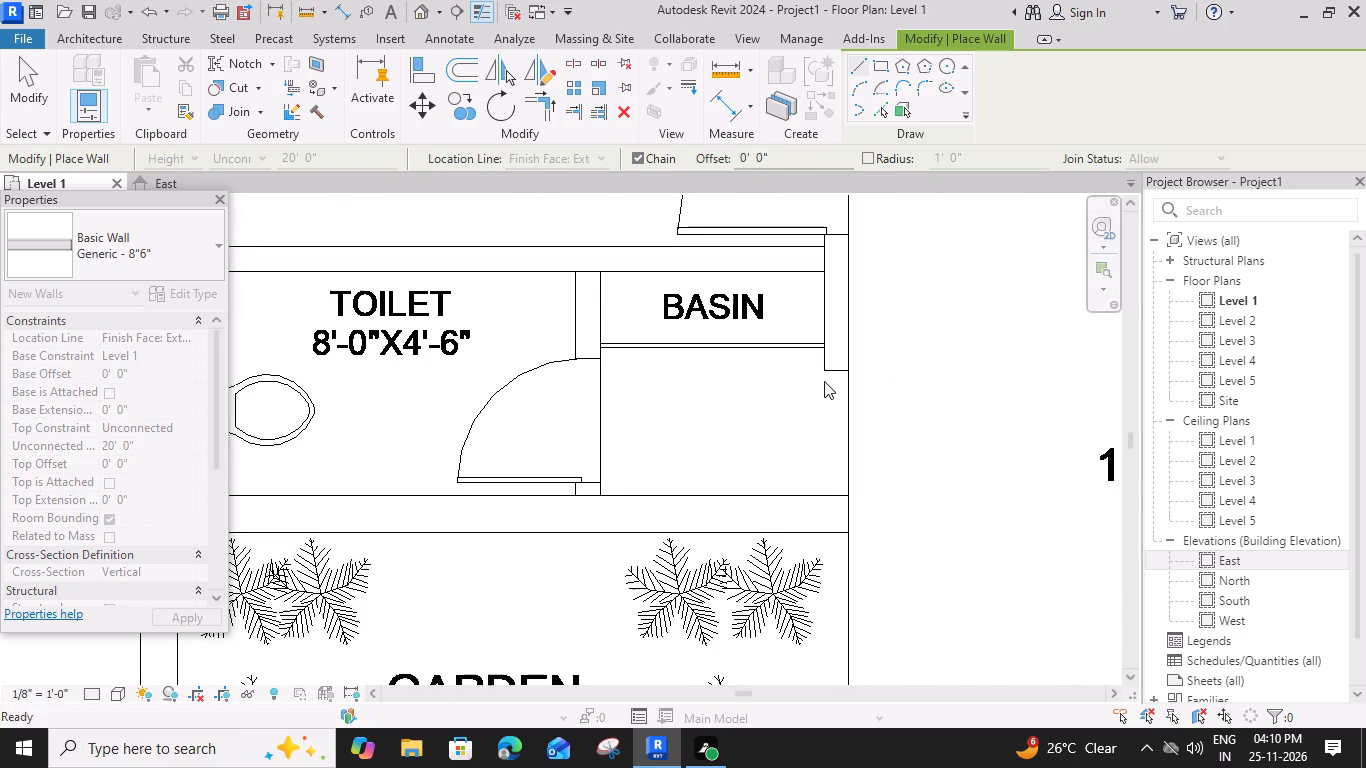
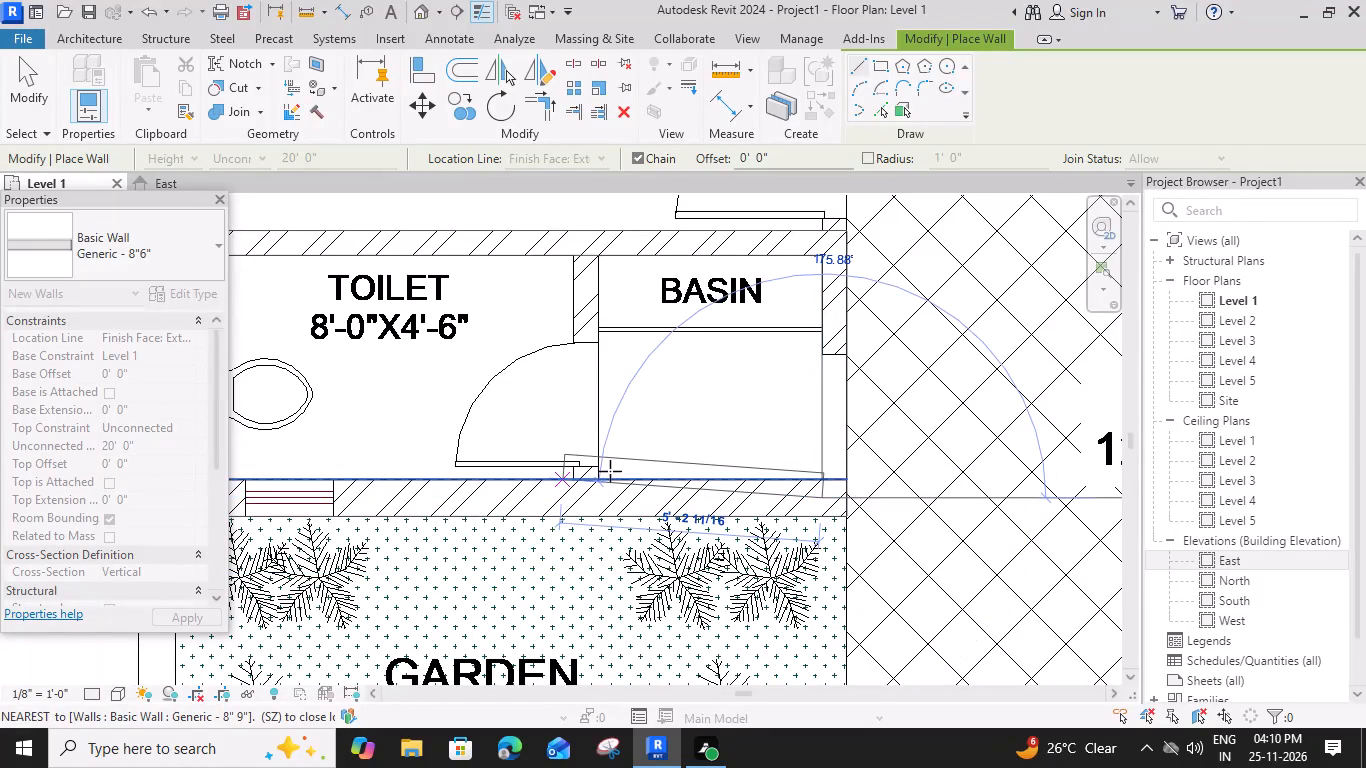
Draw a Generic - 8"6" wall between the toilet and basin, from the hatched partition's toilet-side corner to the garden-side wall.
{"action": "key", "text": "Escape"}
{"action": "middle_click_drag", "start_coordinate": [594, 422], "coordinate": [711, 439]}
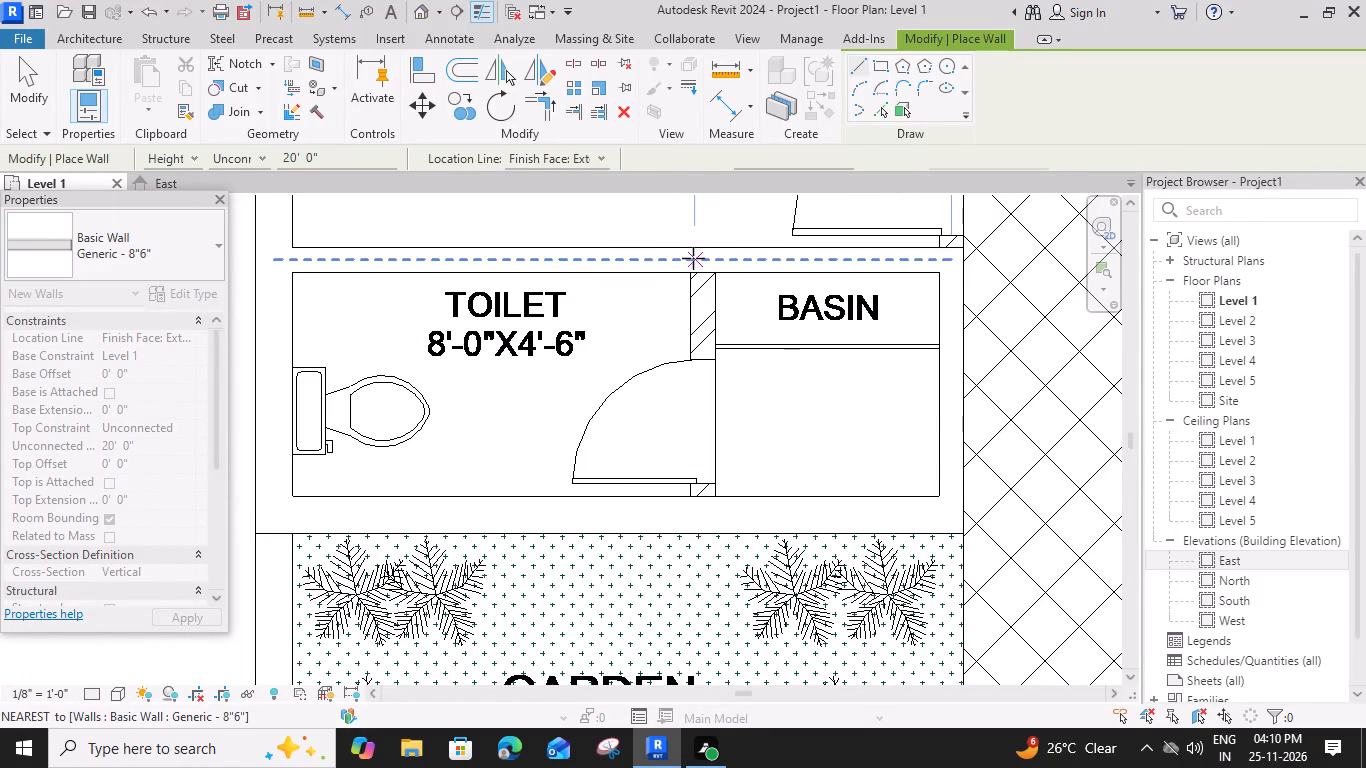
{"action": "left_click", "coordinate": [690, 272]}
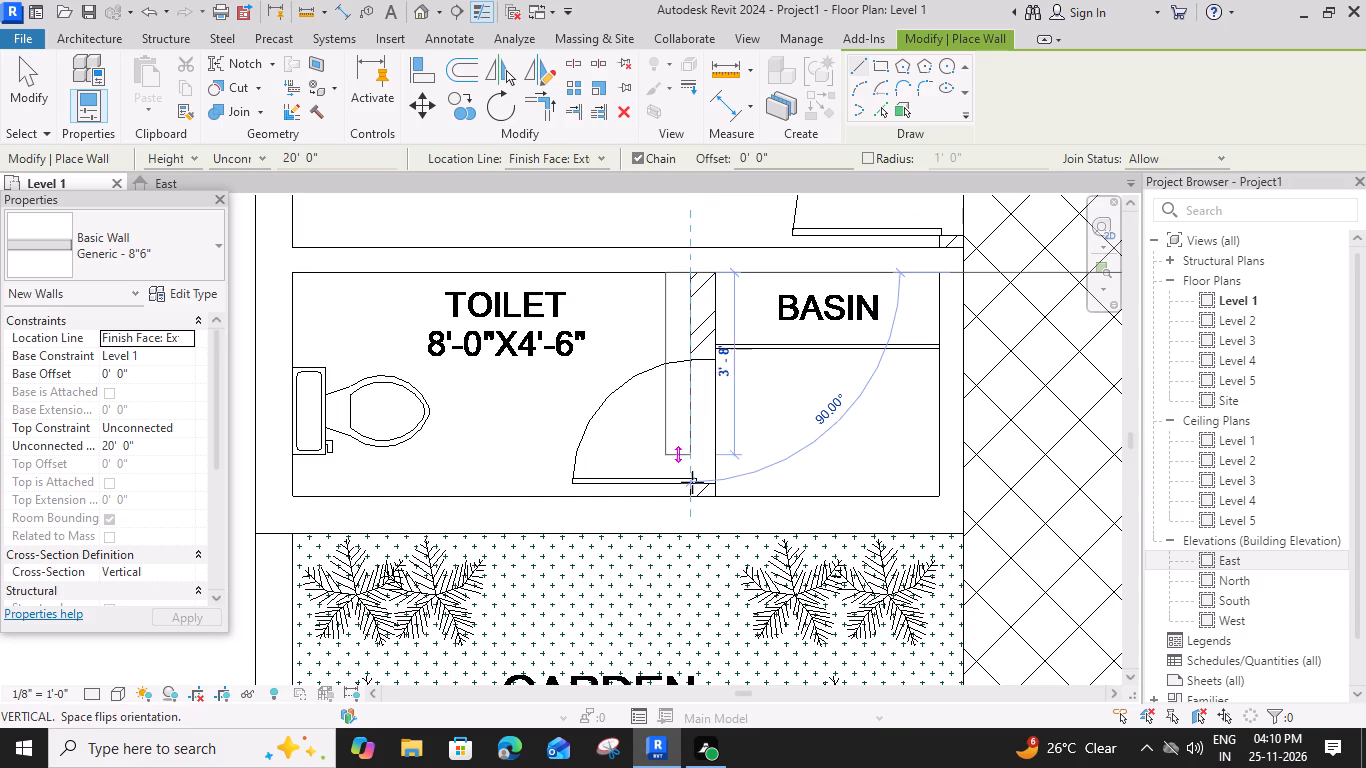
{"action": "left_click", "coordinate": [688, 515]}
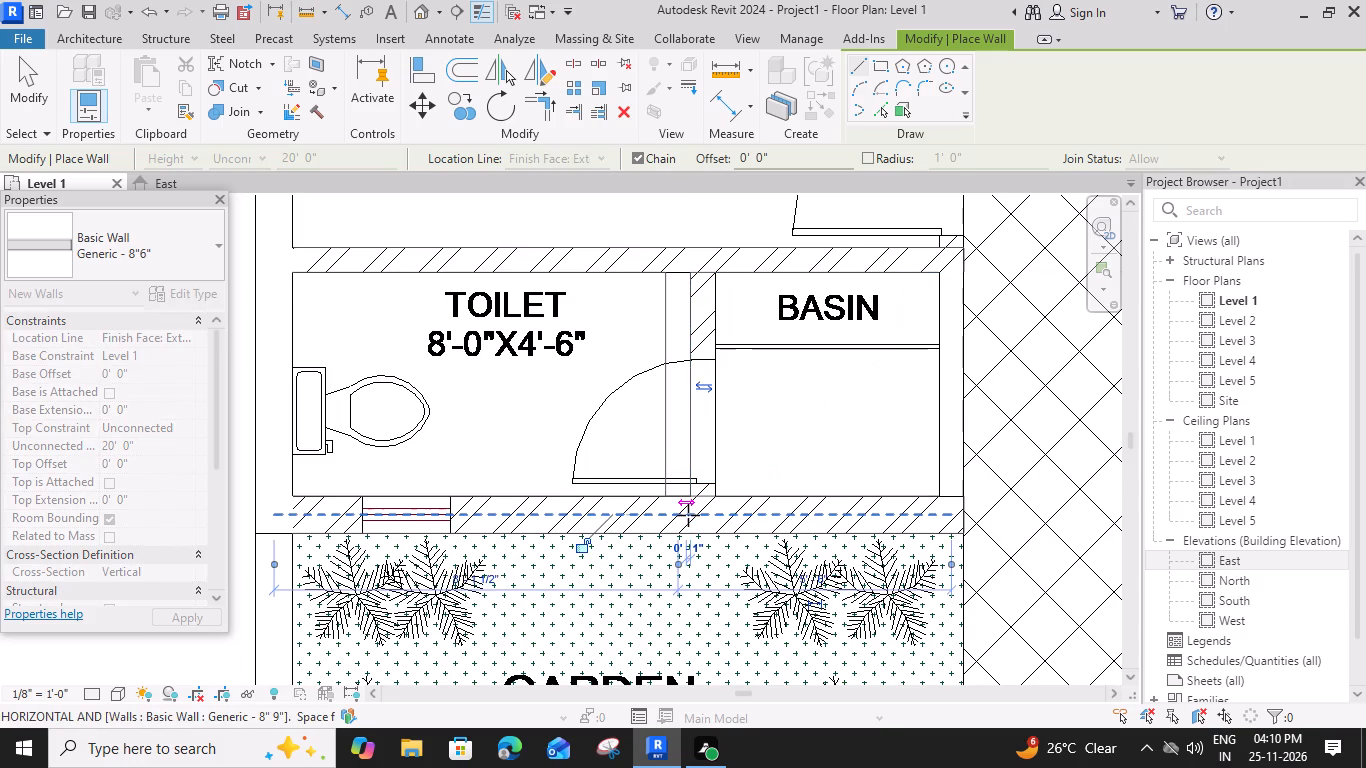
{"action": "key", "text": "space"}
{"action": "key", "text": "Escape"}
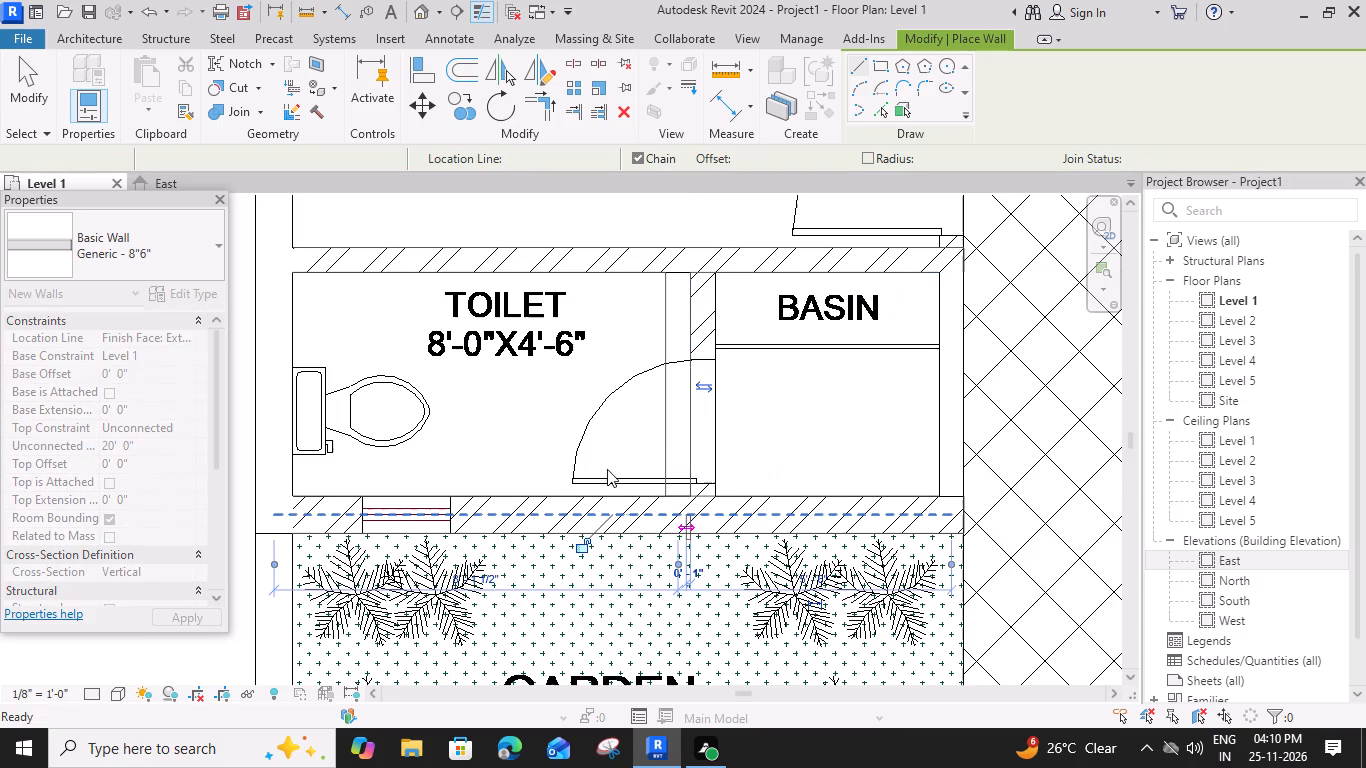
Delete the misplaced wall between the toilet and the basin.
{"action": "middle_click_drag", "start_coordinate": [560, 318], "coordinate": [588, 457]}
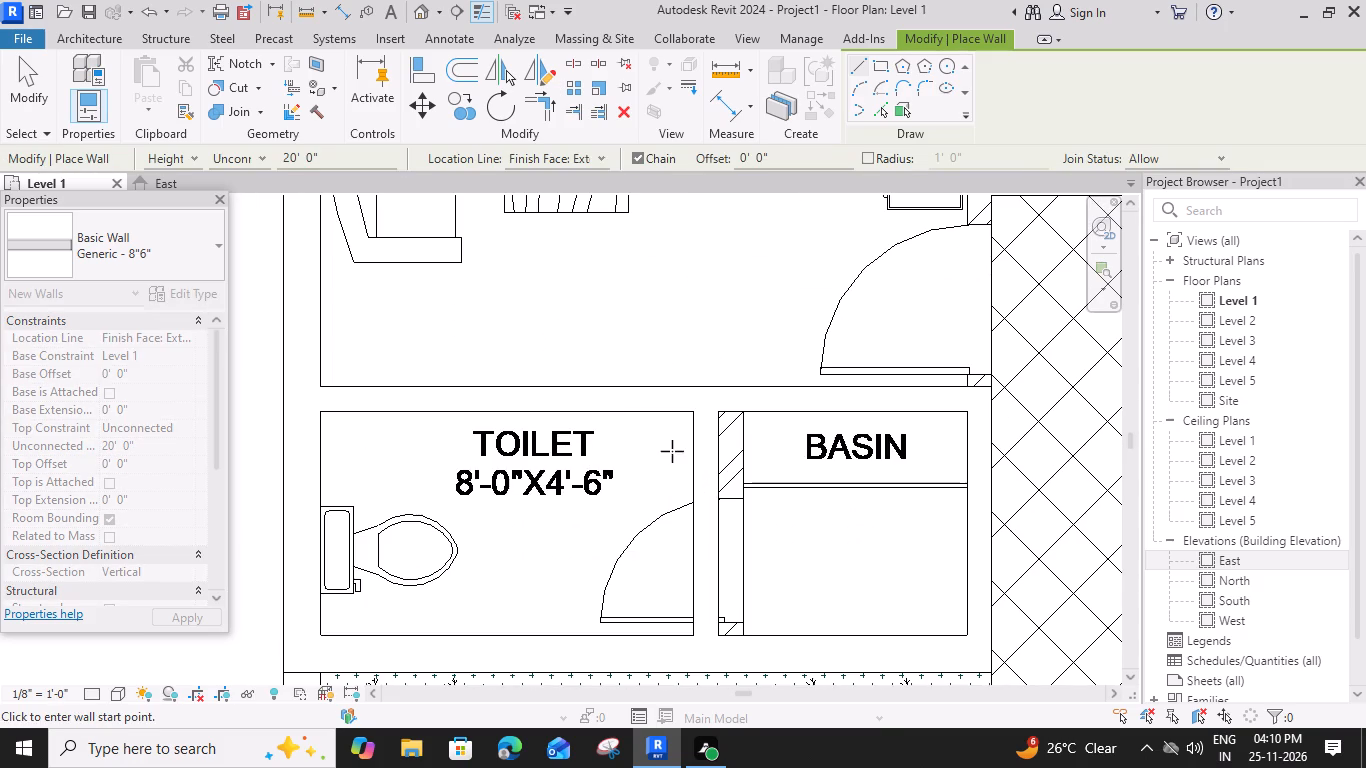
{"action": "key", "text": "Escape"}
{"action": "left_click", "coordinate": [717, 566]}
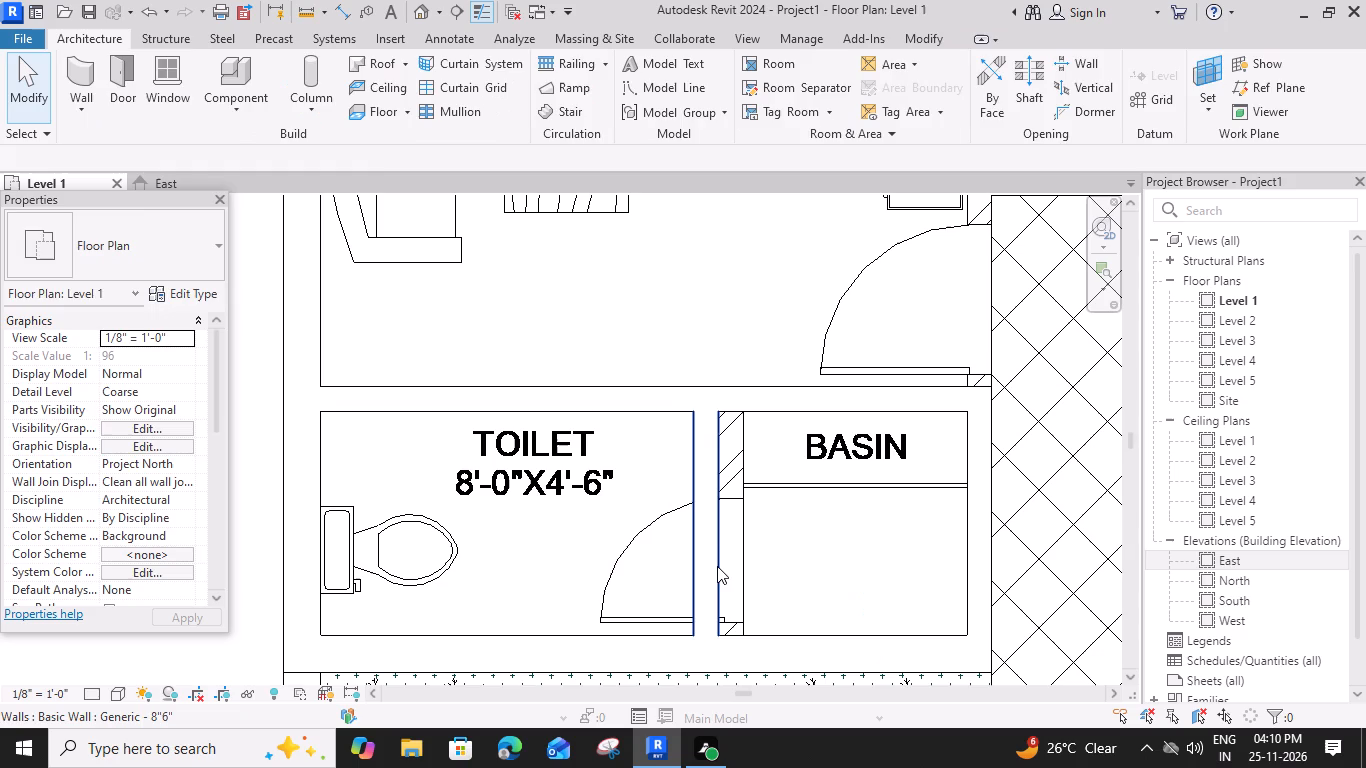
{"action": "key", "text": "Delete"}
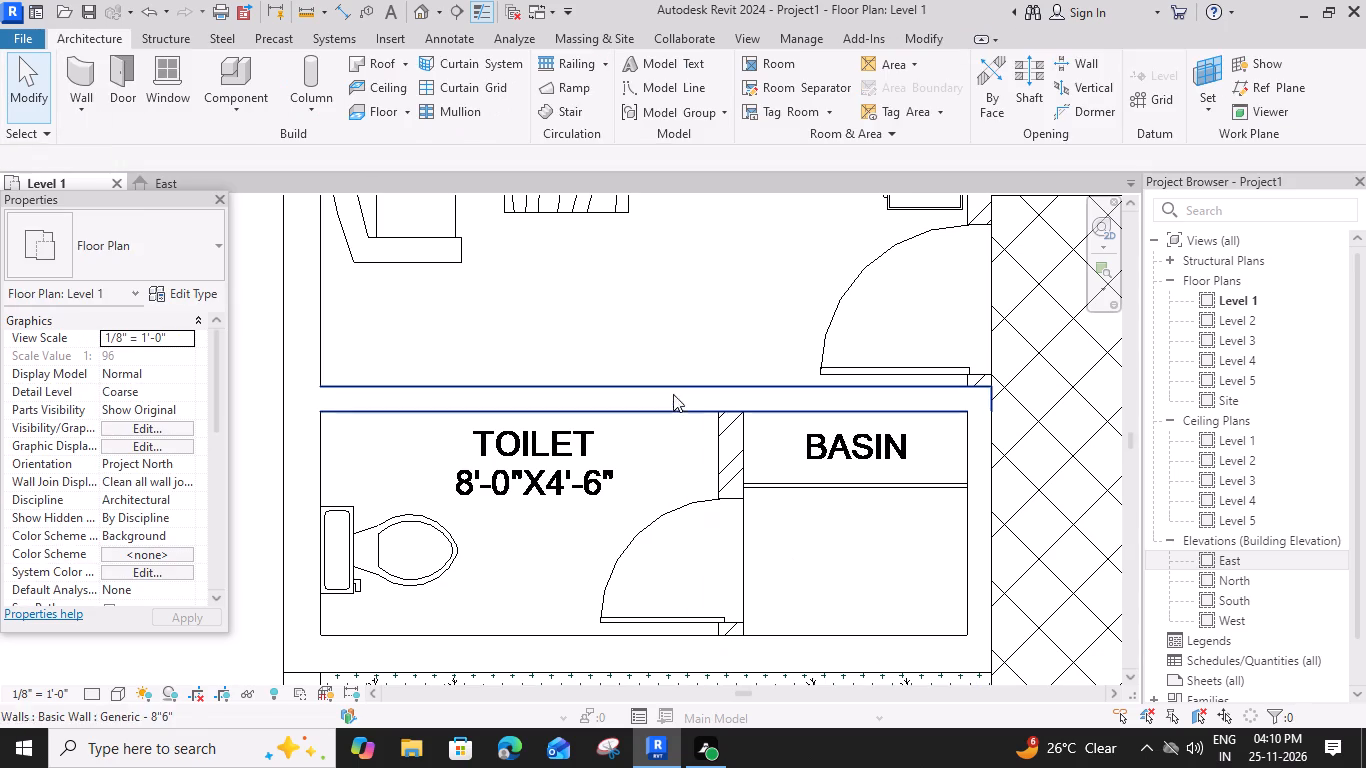
Draw the Generic - 8"6" toilet–basin partition from its basin-side corner down to the garden-side exterior wall, covering the hatched strip.
{"action": "left_click", "coordinate": [84, 79]}
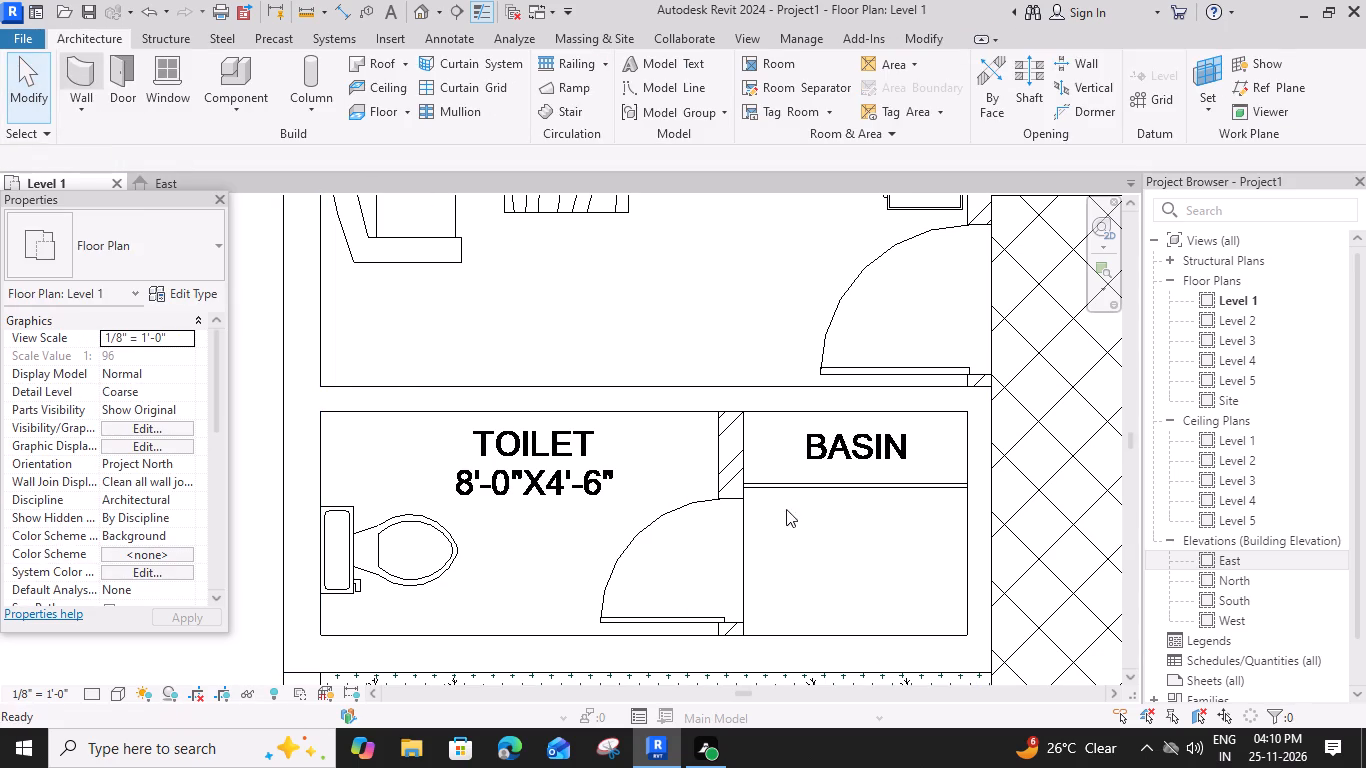
{"action": "left_click", "coordinate": [742, 412]}
{"action": "middle_click_drag", "start_coordinate": [745, 624], "coordinate": [736, 601]}
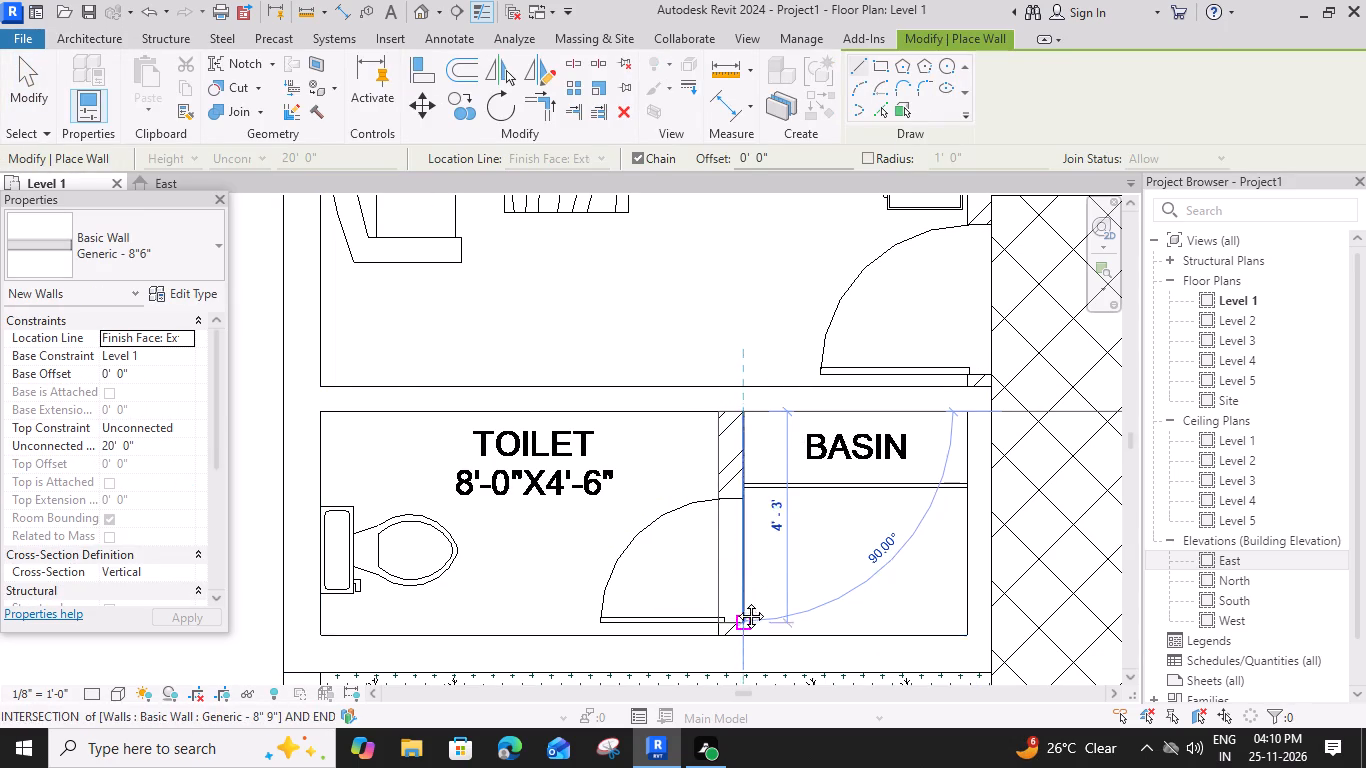
{"action": "middle_click_drag", "start_coordinate": [736, 601], "coordinate": [725, 561]}
{"action": "left_click", "coordinate": [722, 588]}
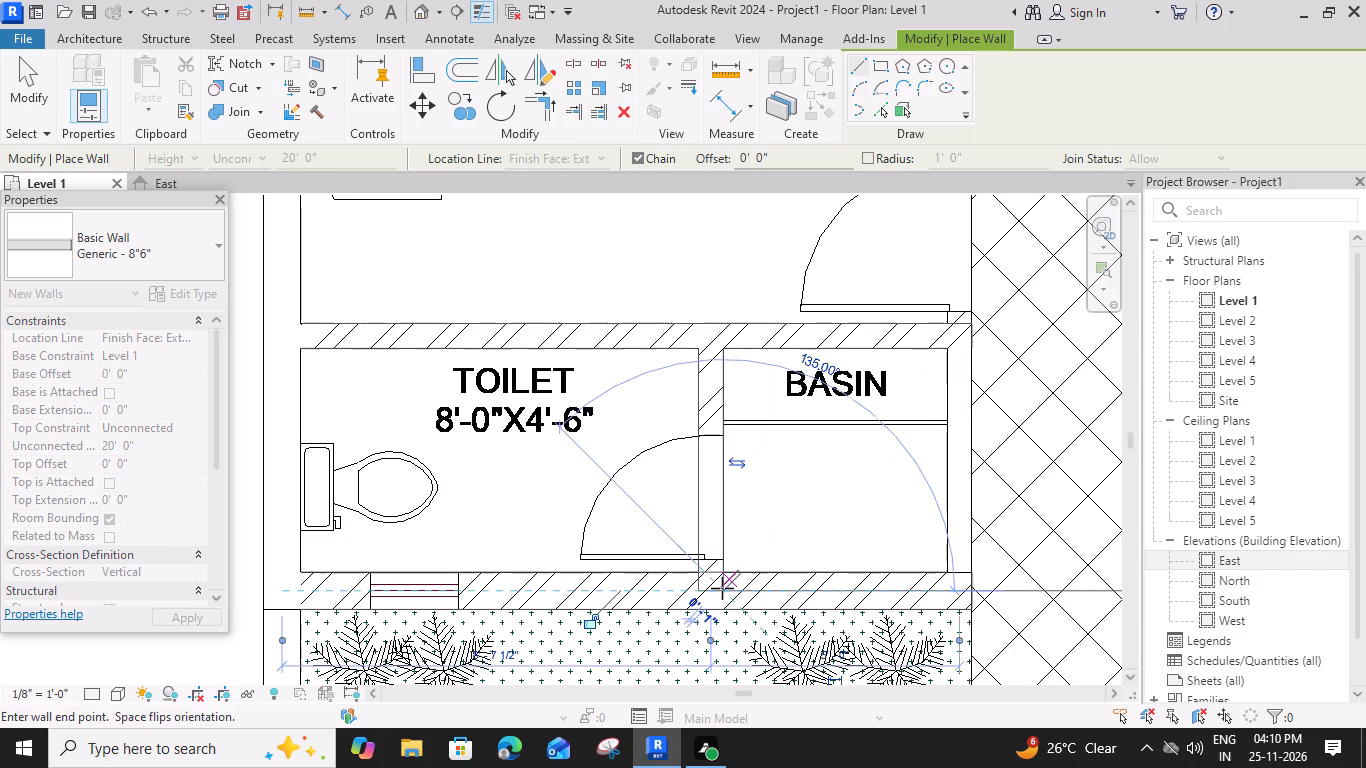
{"action": "key", "text": "space"}
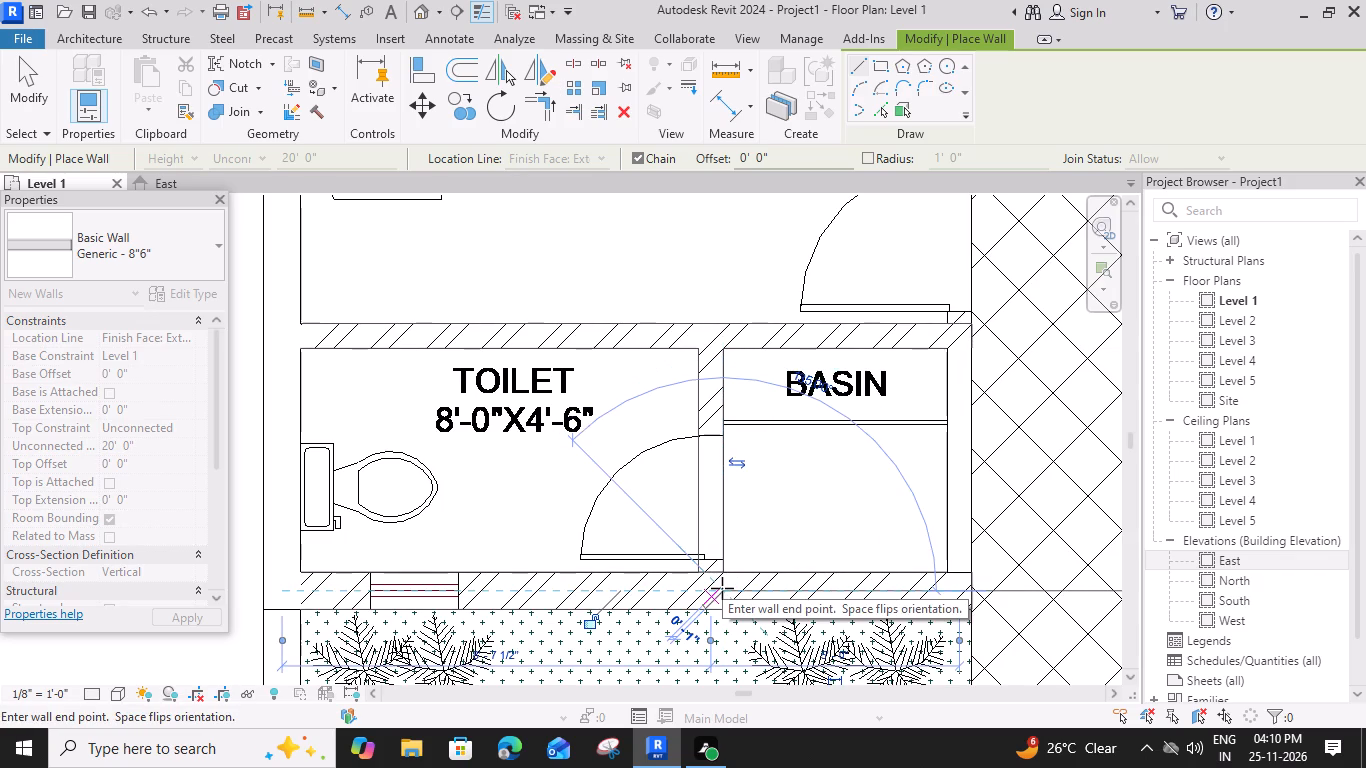
{"action": "key", "text": "Escape"}
Draw a Generic - 8"6" wall along the drawing room's puja side, from the toilet wall's parking-side end to the staircase corner, flipped onto the hatch.
{"action": "middle_click_drag", "start_coordinate": [542, 341], "coordinate": [660, 567]}
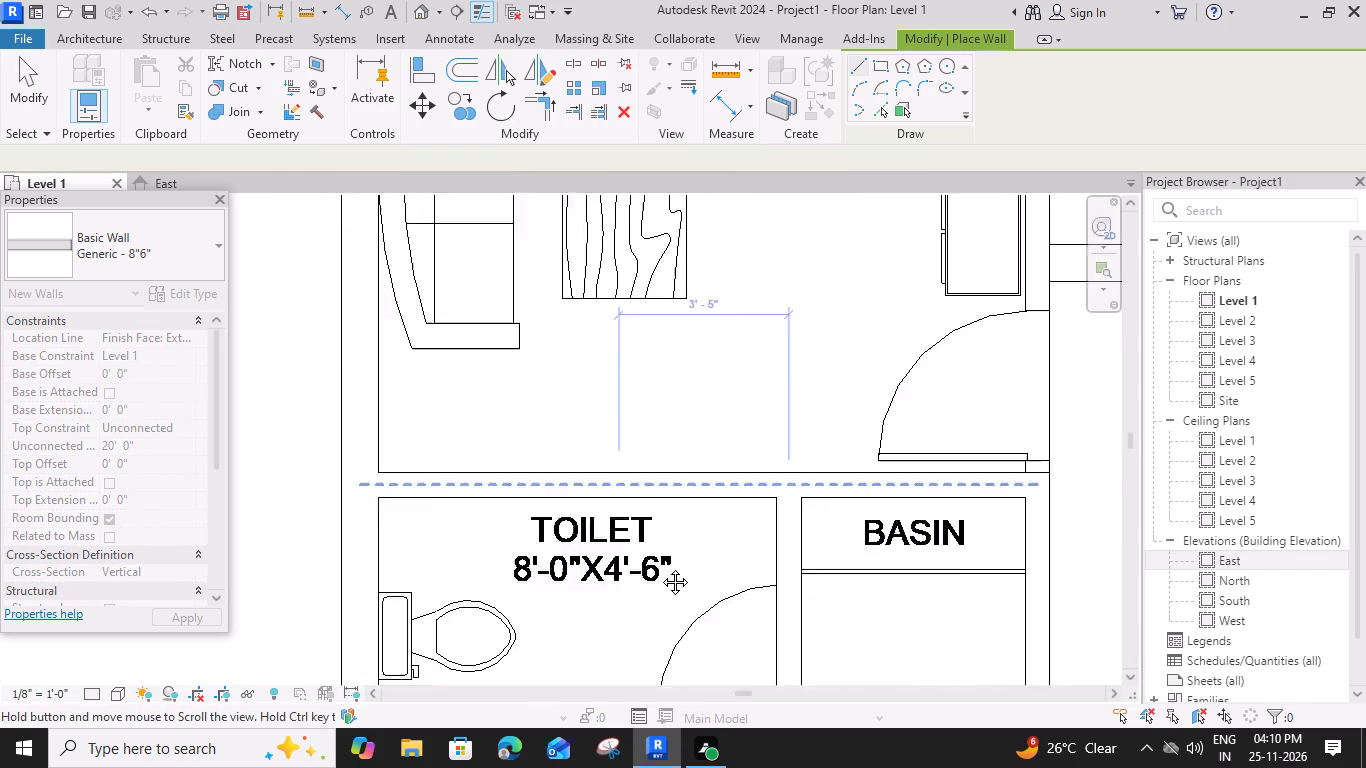
{"action": "middle_click_drag", "start_coordinate": [660, 567], "coordinate": [678, 571]}
{"action": "middle_click_drag", "start_coordinate": [639, 331], "coordinate": [632, 402]}
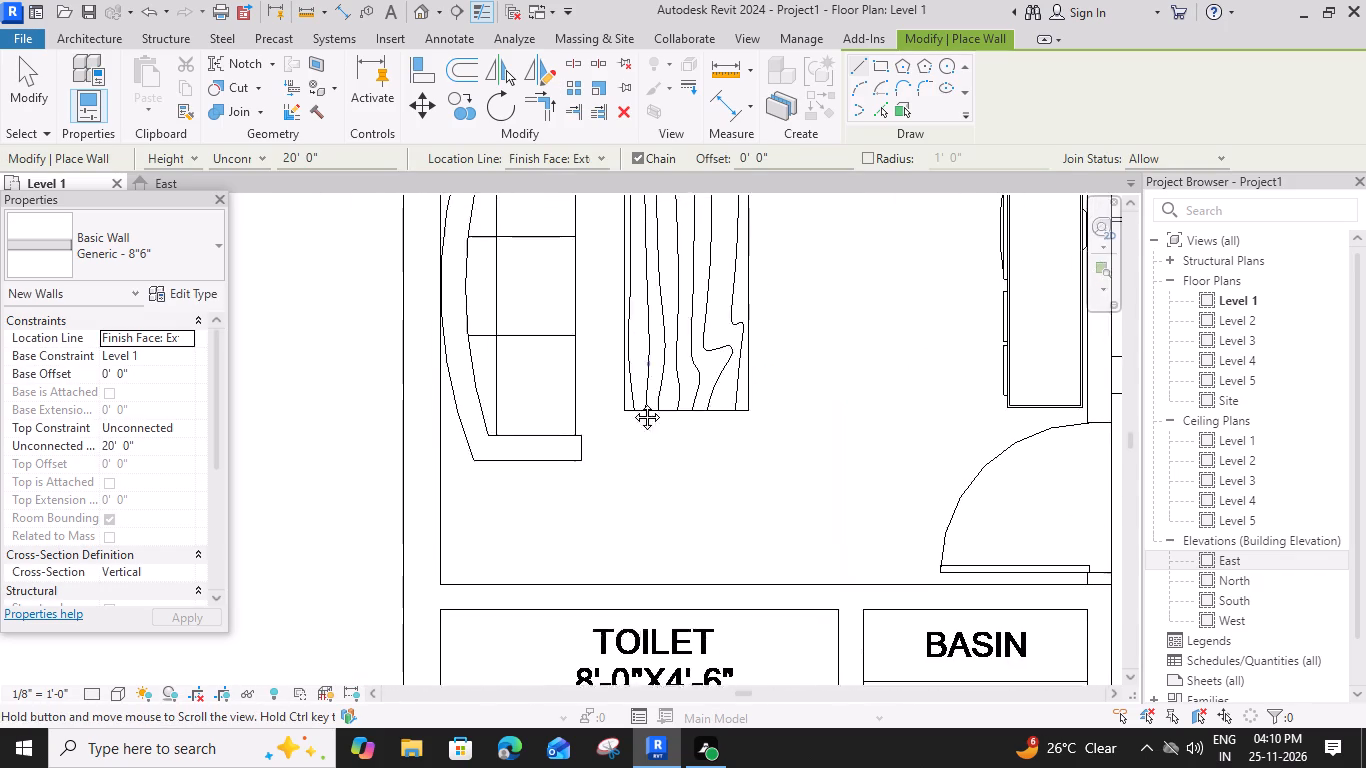
{"action": "middle_click_drag", "start_coordinate": [632, 402], "coordinate": [359, 293]}
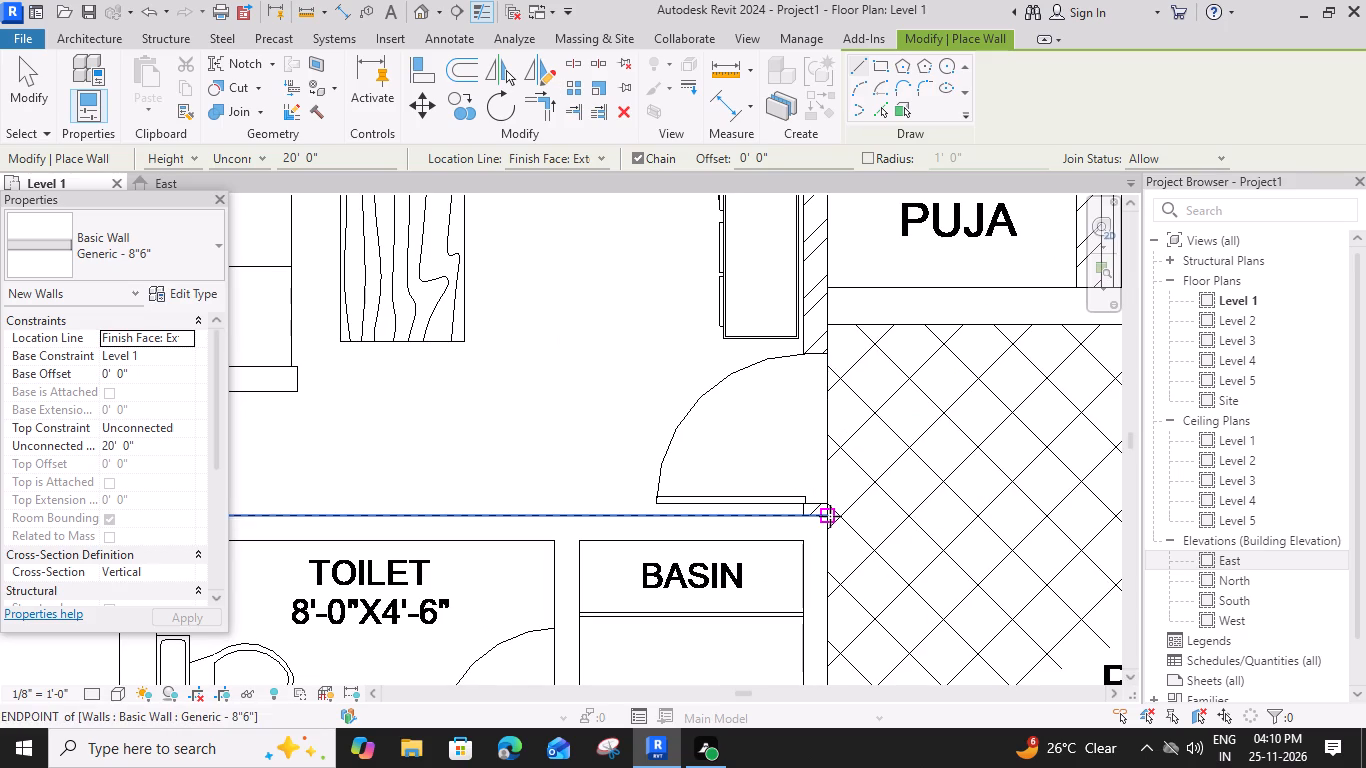
{"action": "left_click", "coordinate": [828, 516]}
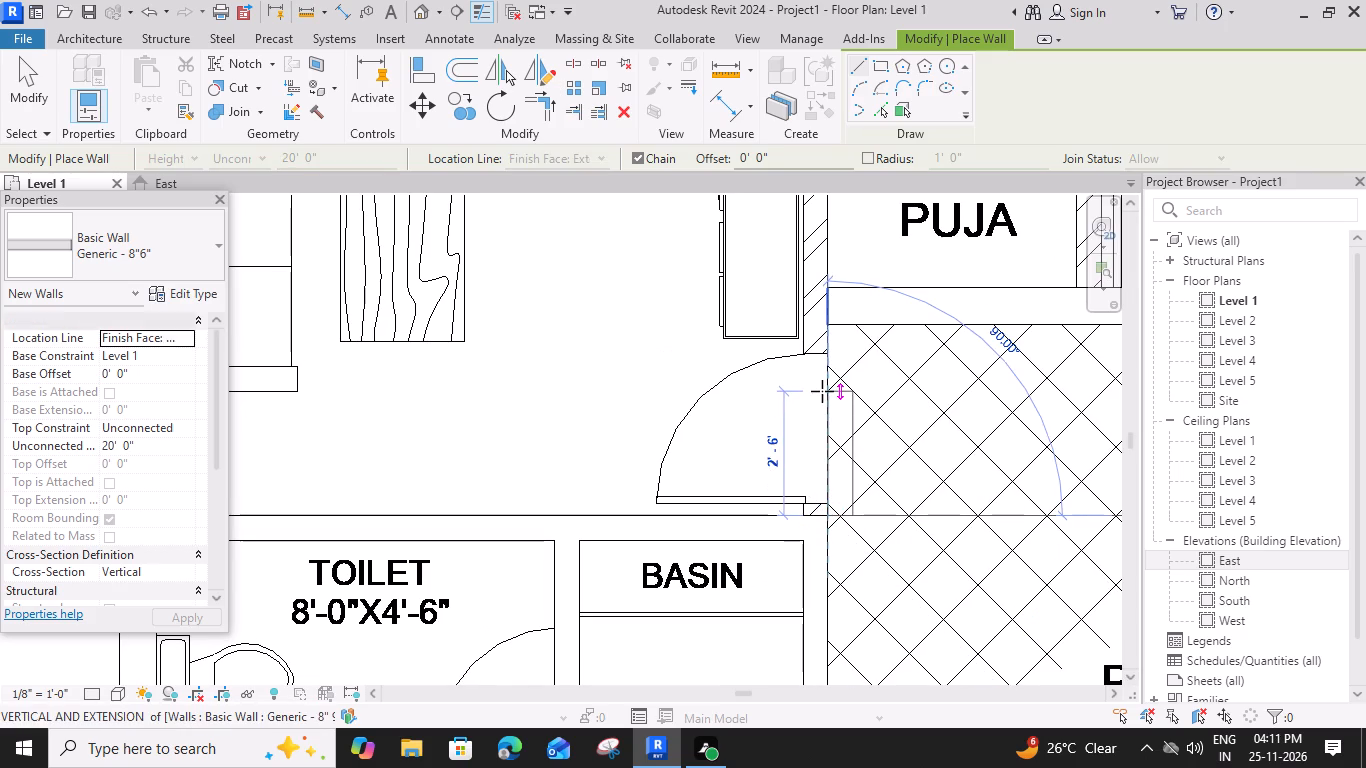
{"action": "key", "text": "space"}
{"action": "middle_click_drag", "start_coordinate": [825, 271], "coordinate": [814, 687]}
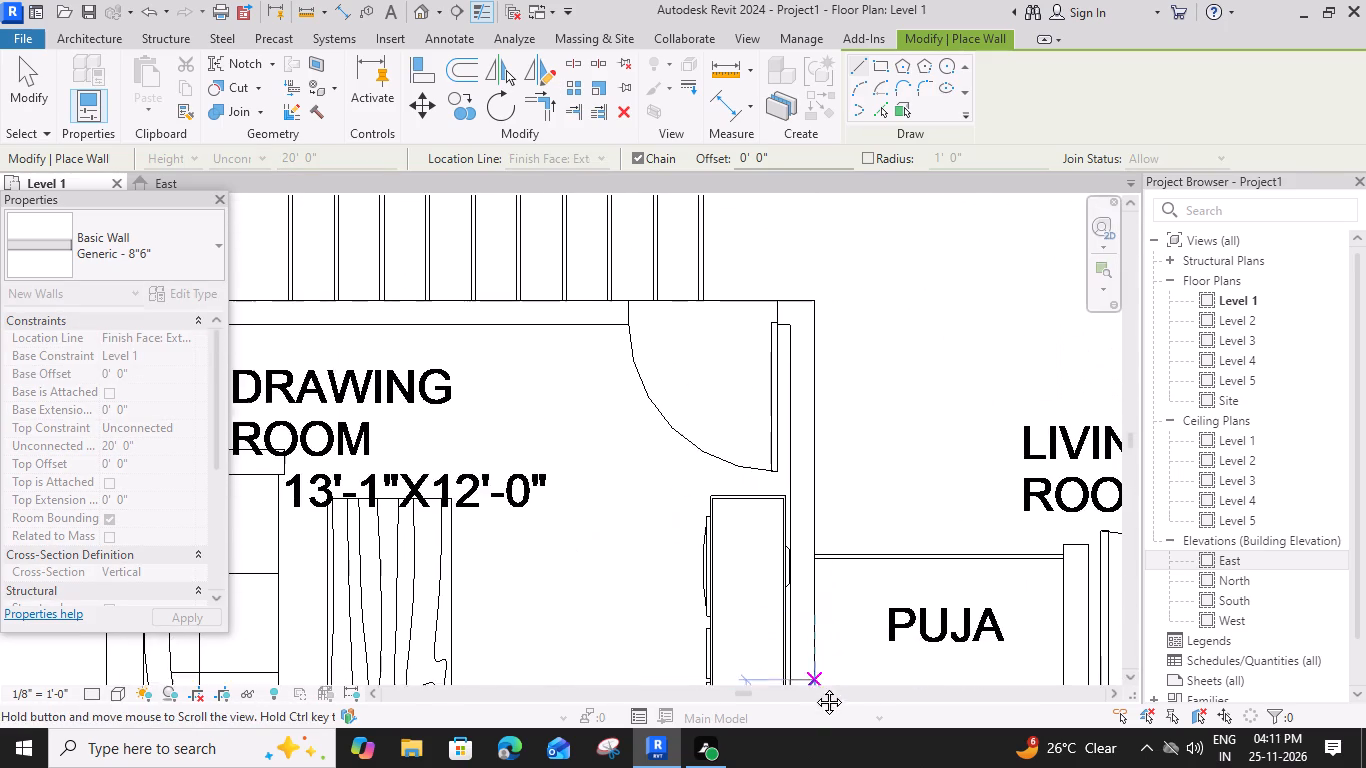
{"action": "middle_click_drag", "start_coordinate": [814, 687], "coordinate": [814, 684]}
{"action": "scroll", "coordinate": [817, 304], "scroll_direction": "up", "scroll_amount": 3}
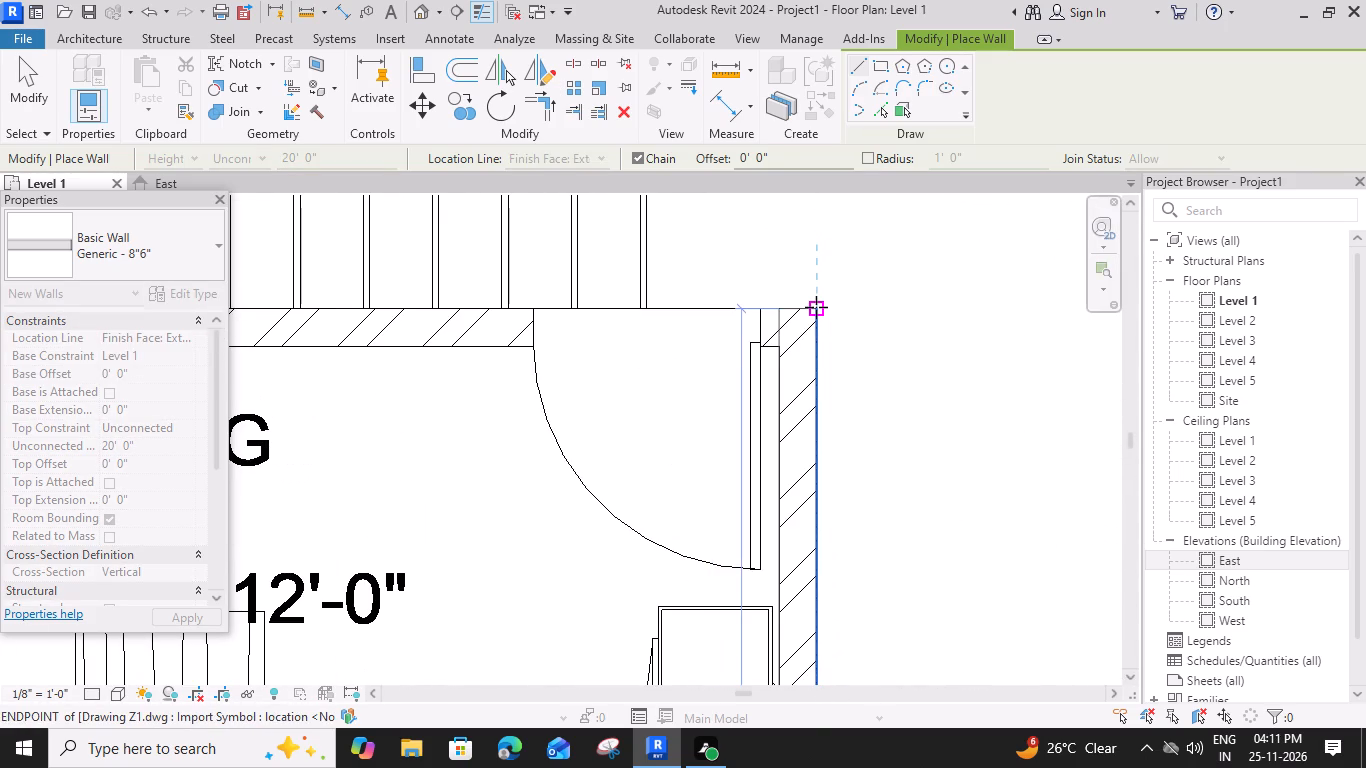
{"action": "left_click", "coordinate": [816, 307]}
Continue the Generic - 8"6" wall between the drawing room and the staircase, ending at the exterior wall.
{"action": "middle_click_drag", "start_coordinate": [454, 302], "coordinate": [526, 302]}
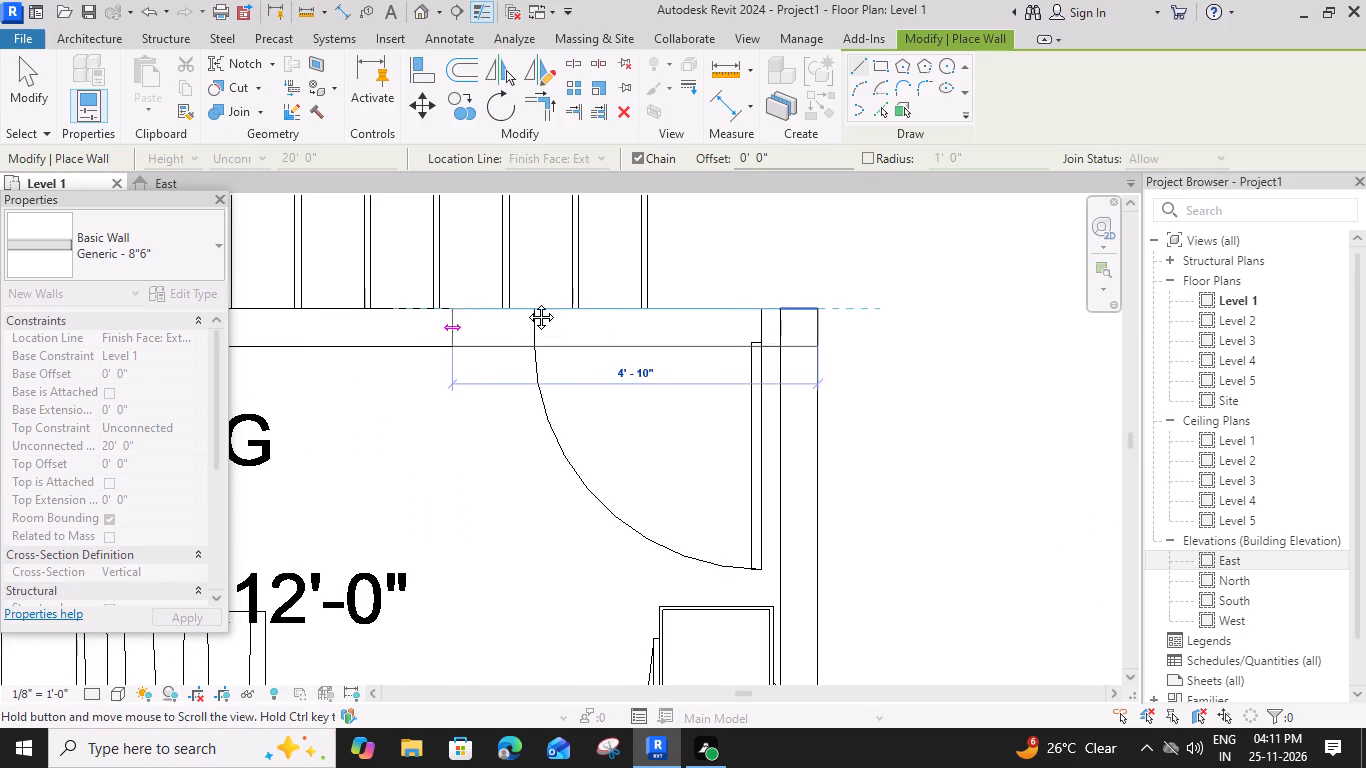
{"action": "middle_click_drag", "start_coordinate": [526, 302], "coordinate": [928, 298]}
{"action": "middle_click_drag", "start_coordinate": [264, 304], "coordinate": [374, 306]}
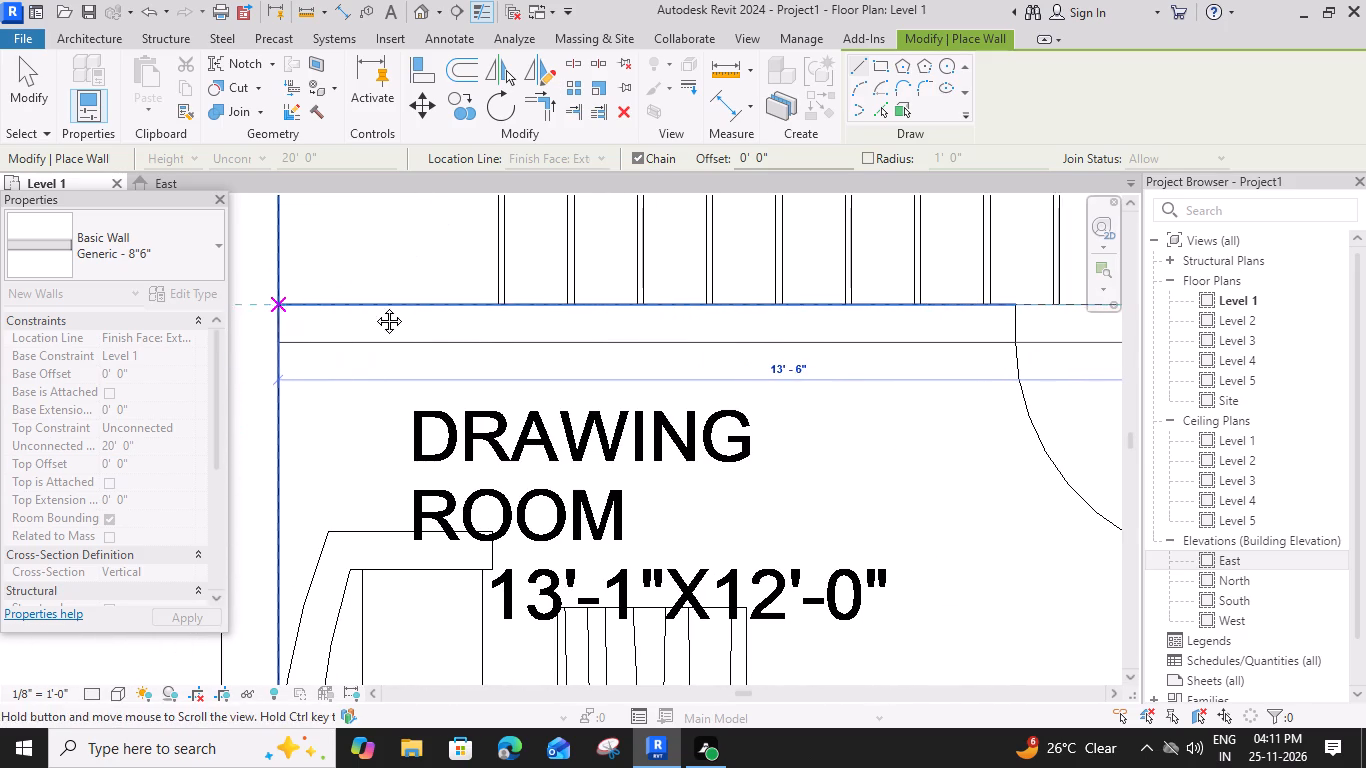
{"action": "middle_click_drag", "start_coordinate": [374, 306], "coordinate": [519, 318]}
{"action": "left_click", "coordinate": [496, 315]}
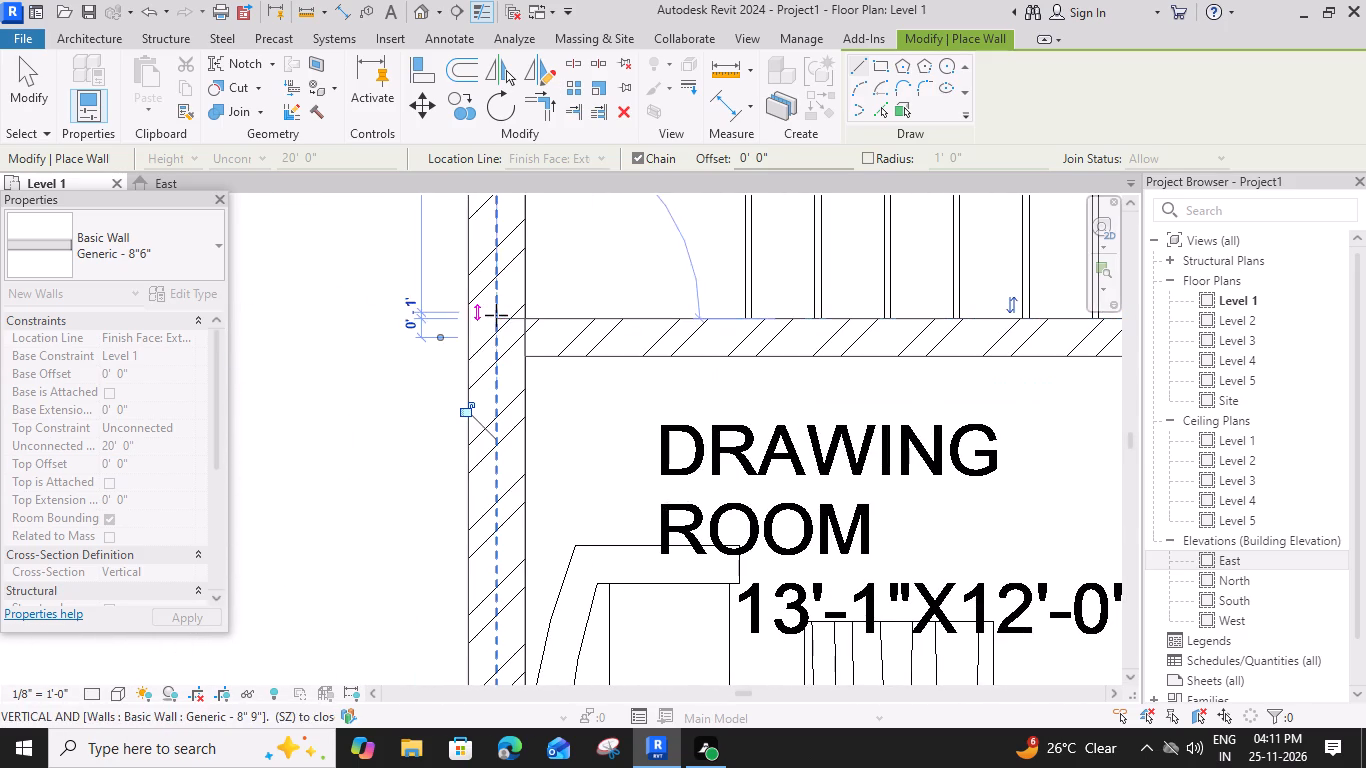
{"action": "key", "text": "space"}
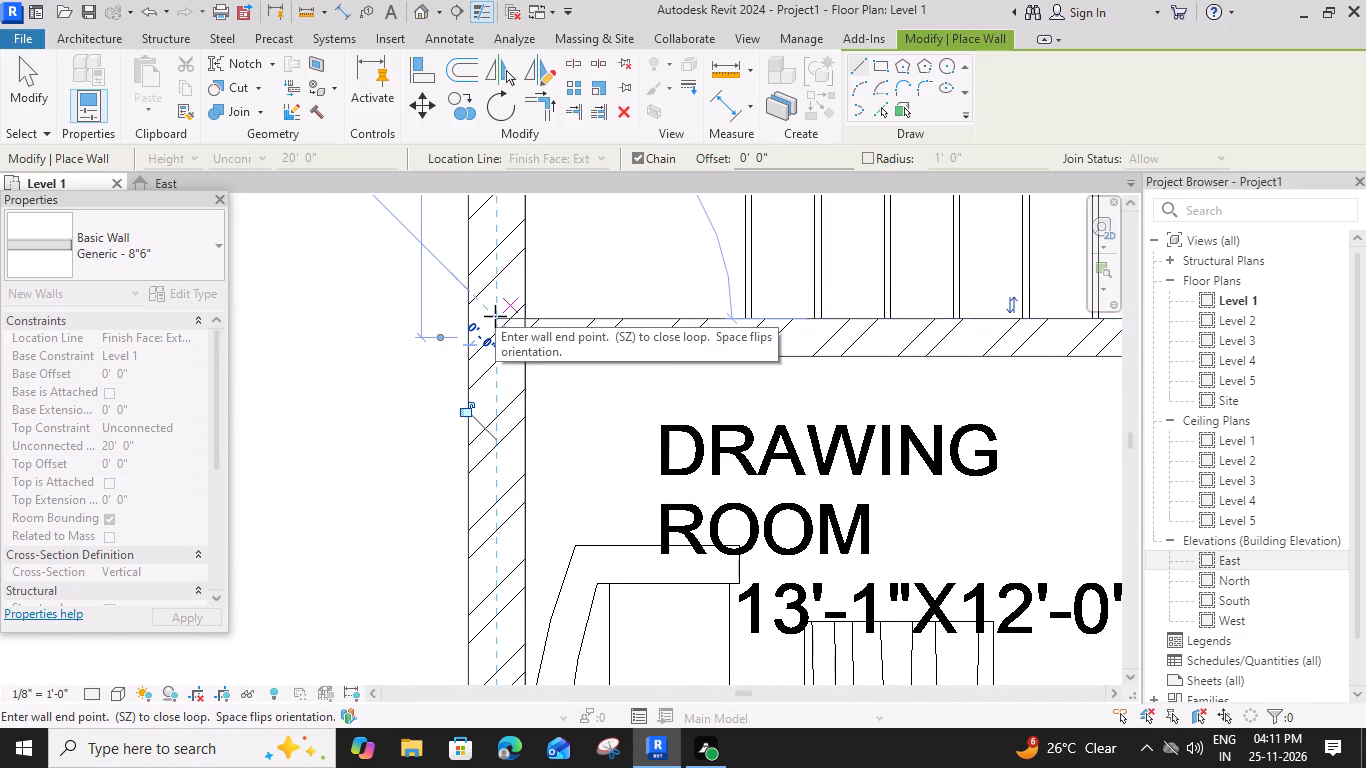
{"action": "key", "text": "Escape"}
Draw a Generic - 8"6" wall between the bedroom and the staircase, from the exterior wall to the hatched strip's corner near UP, flipped onto the hatch.
{"action": "scroll", "coordinate": [772, 353], "scroll_direction": "down", "scroll_amount": 7}
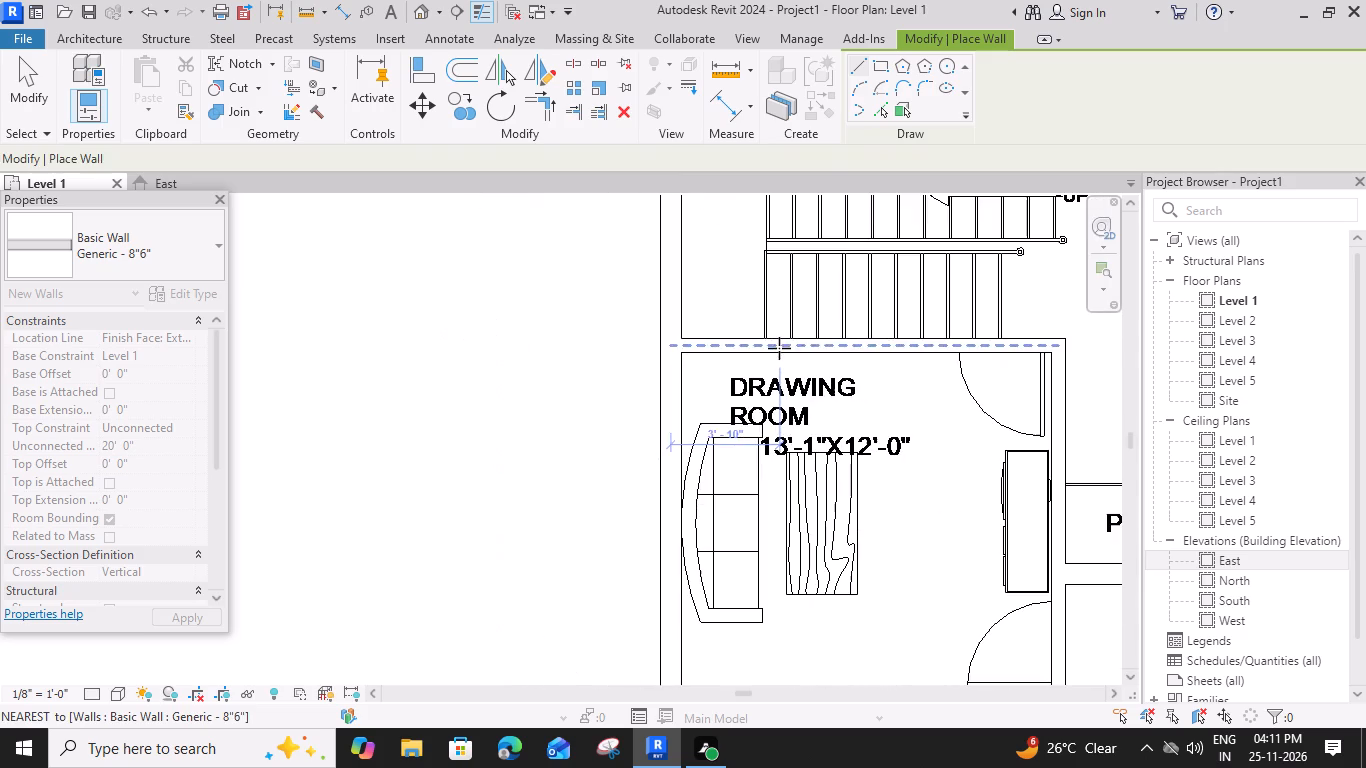
{"action": "middle_click_drag", "start_coordinate": [886, 323], "coordinate": [623, 578]}
{"action": "scroll", "coordinate": [397, 396], "scroll_direction": "up", "scroll_amount": 3}
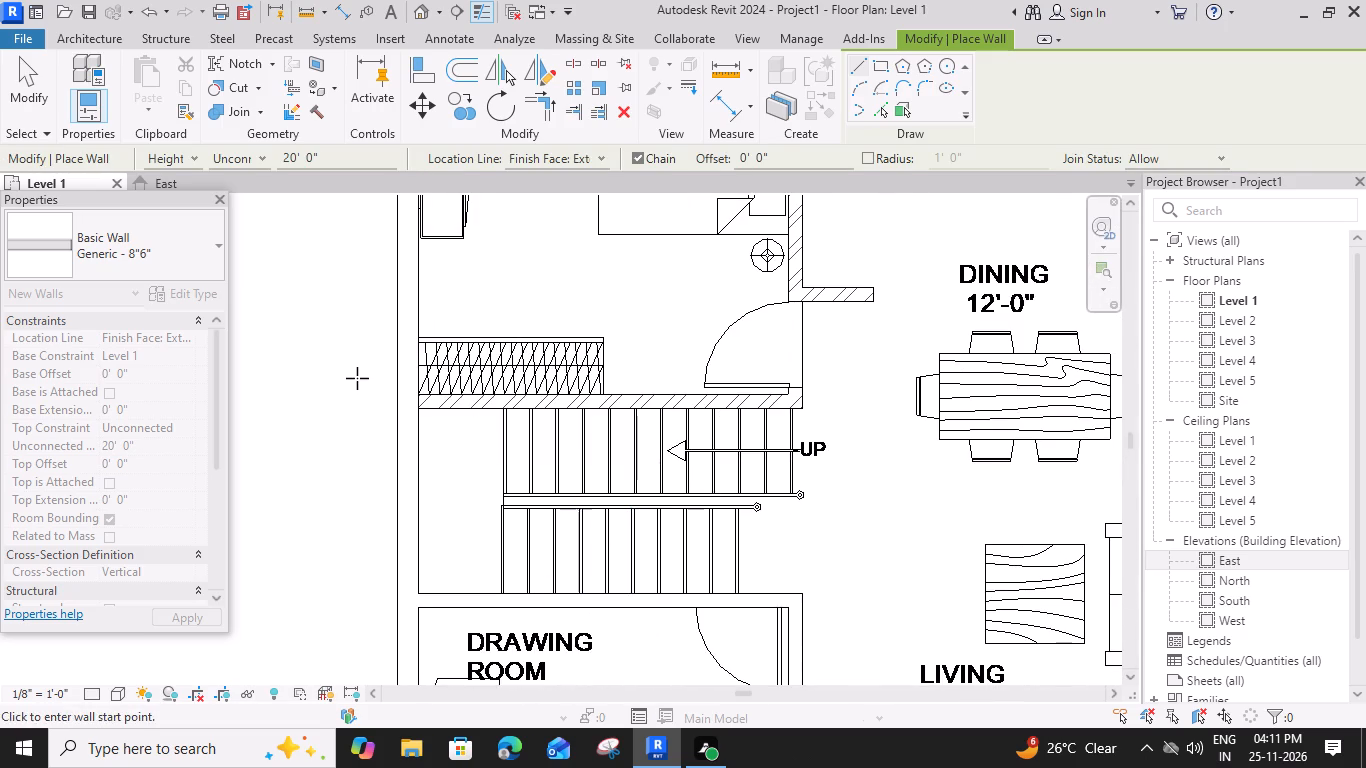
{"action": "scroll", "coordinate": [357, 378], "scroll_direction": "up", "scroll_amount": 2}
{"action": "left_click", "coordinate": [437, 415]}
{"action": "key", "text": "space"}
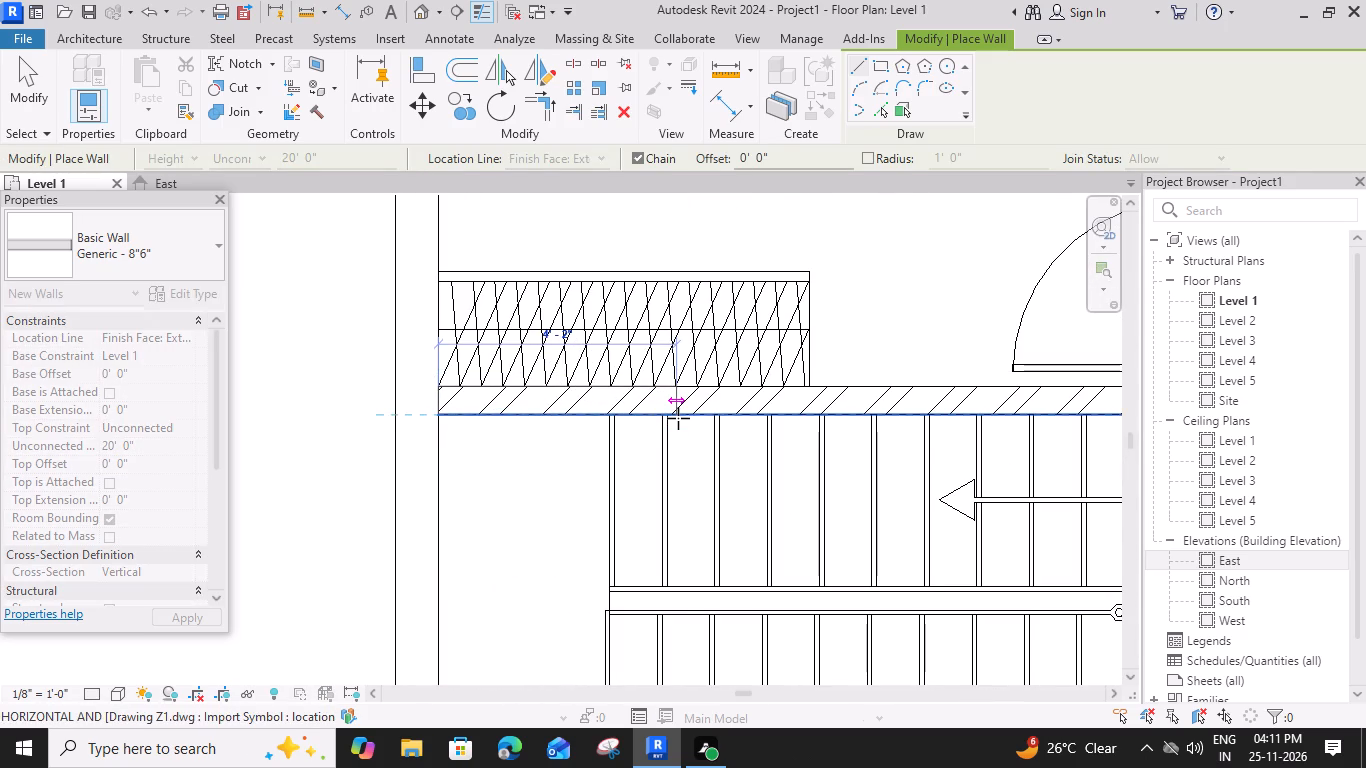
{"action": "middle_click_drag", "start_coordinate": [890, 401], "coordinate": [435, 439]}
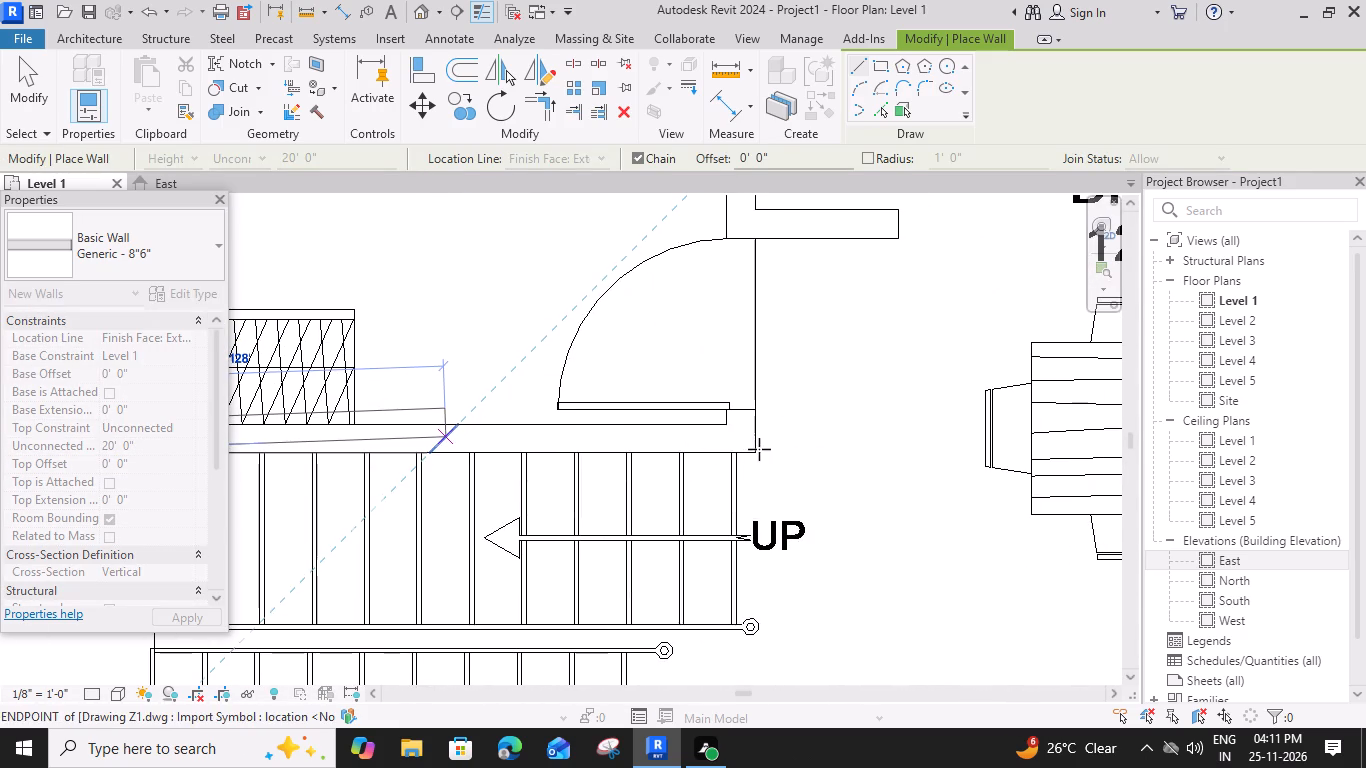
{"action": "left_click", "coordinate": [755, 450]}
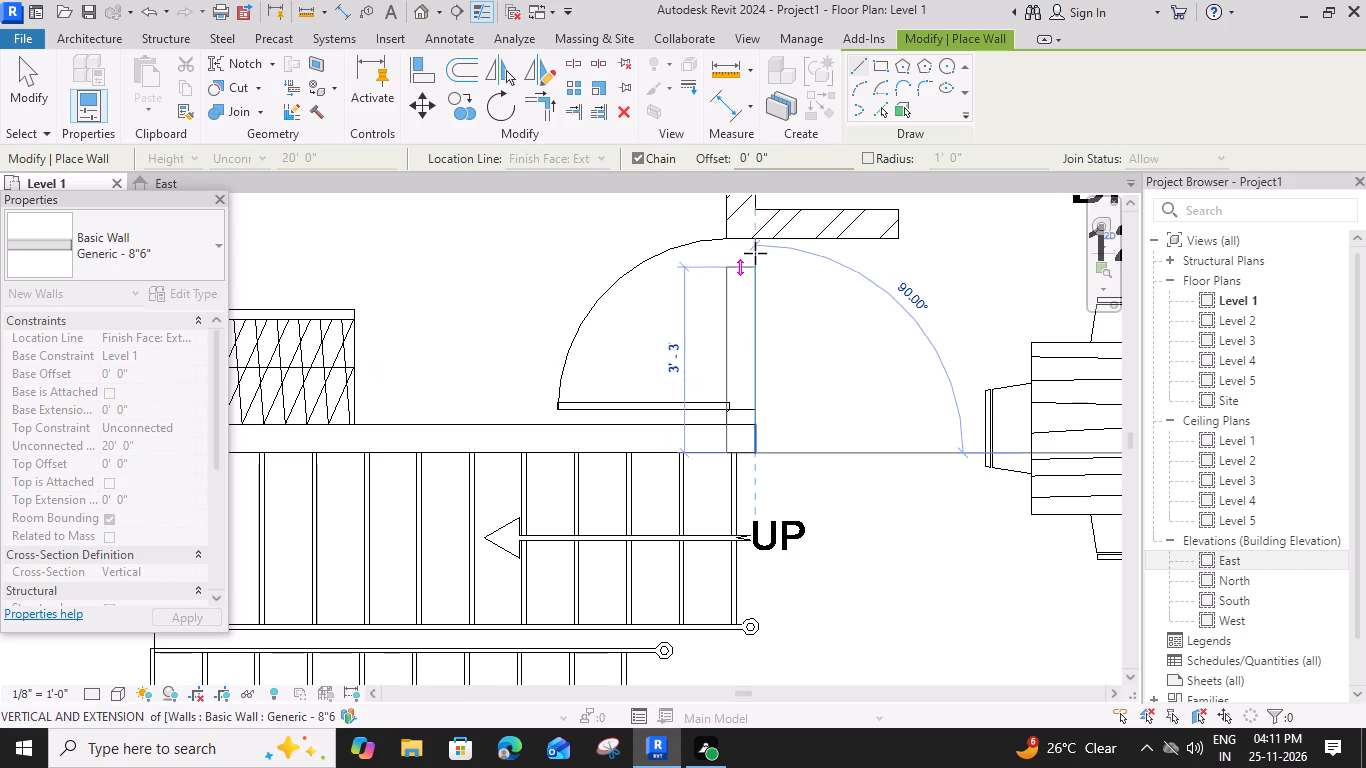
Continue the Generic - 8"6" wall between the bedroom and the kitchen, ending at the inner face of the hatched exterior wall.
{"action": "middle_click_drag", "start_coordinate": [755, 249], "coordinate": [742, 642]}
{"action": "middle_click_drag", "start_coordinate": [743, 285], "coordinate": [752, 498]}
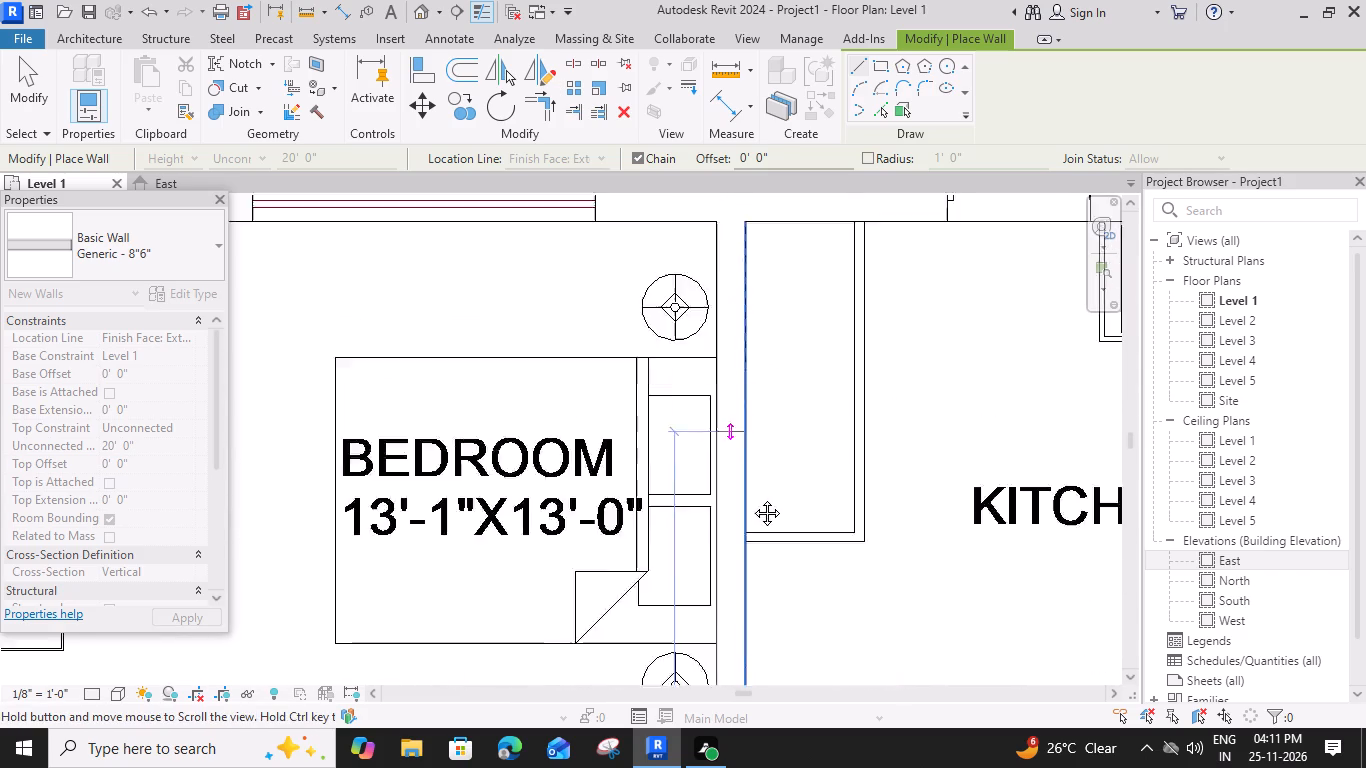
{"action": "middle_click_drag", "start_coordinate": [752, 498], "coordinate": [766, 610]}
{"action": "scroll", "coordinate": [760, 397], "scroll_direction": "up", "scroll_amount": 4}
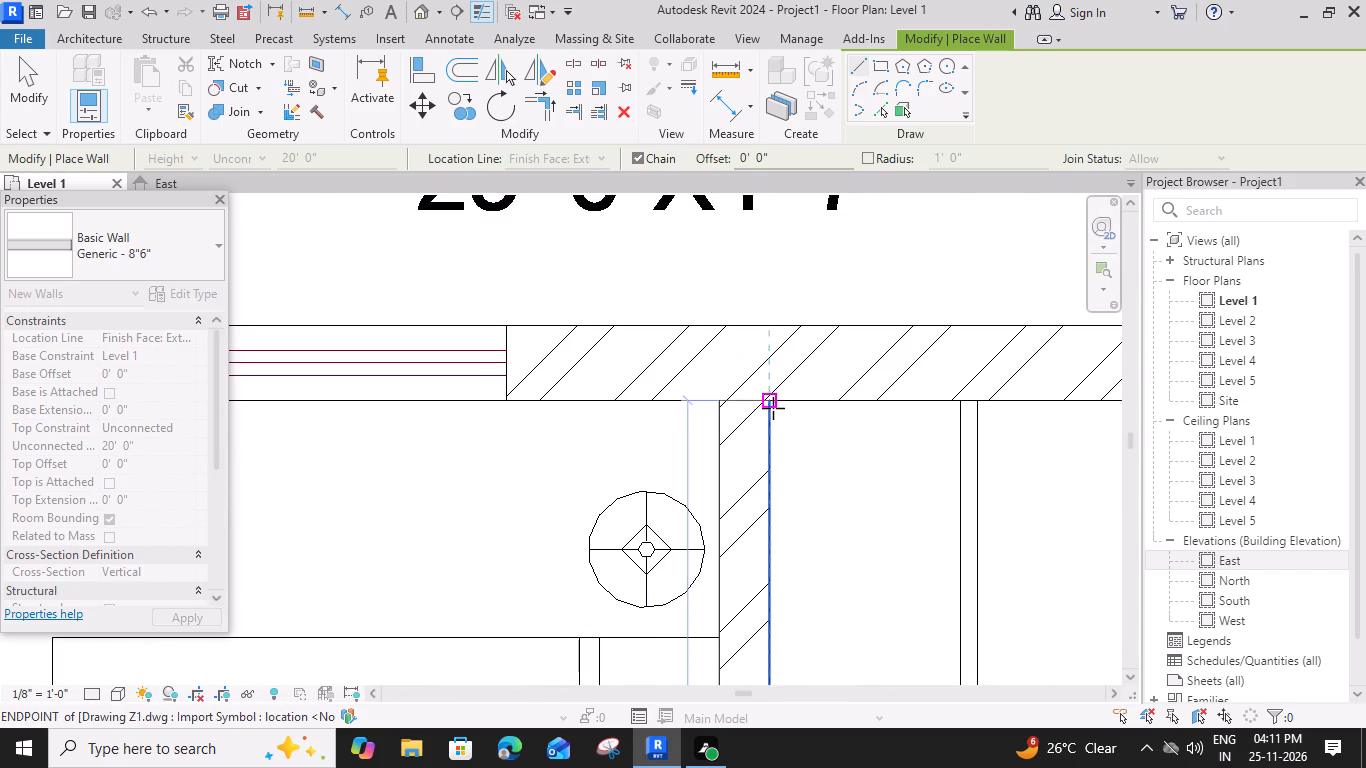
{"action": "left_click", "coordinate": [770, 400]}
{"action": "key", "text": "space"}
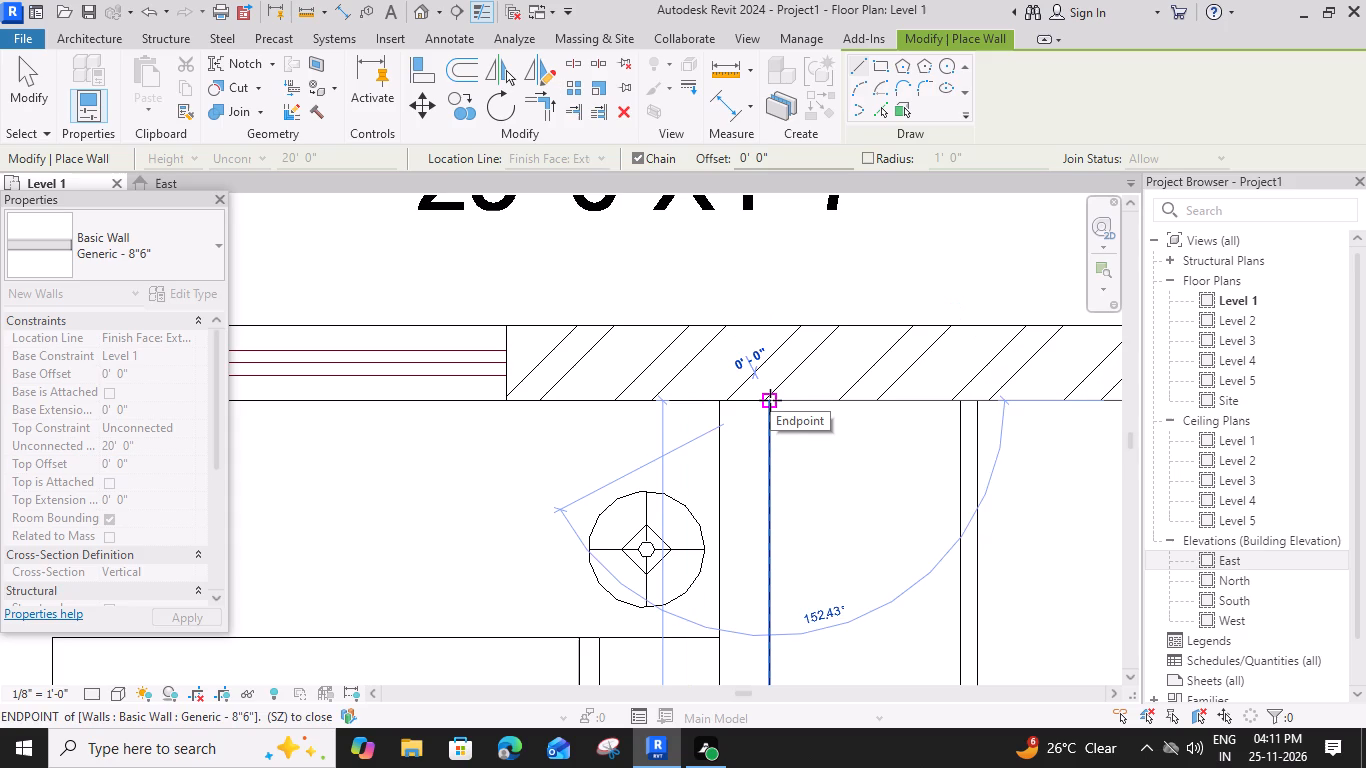
{"action": "key", "text": "Escape"}
Draw the short Generic - 8"6" stub wall between the kitchen and dining area, from the bedroom wall to the hatched stub's free end.
{"action": "scroll", "coordinate": [801, 429], "scroll_direction": "down", "scroll_amount": 5}
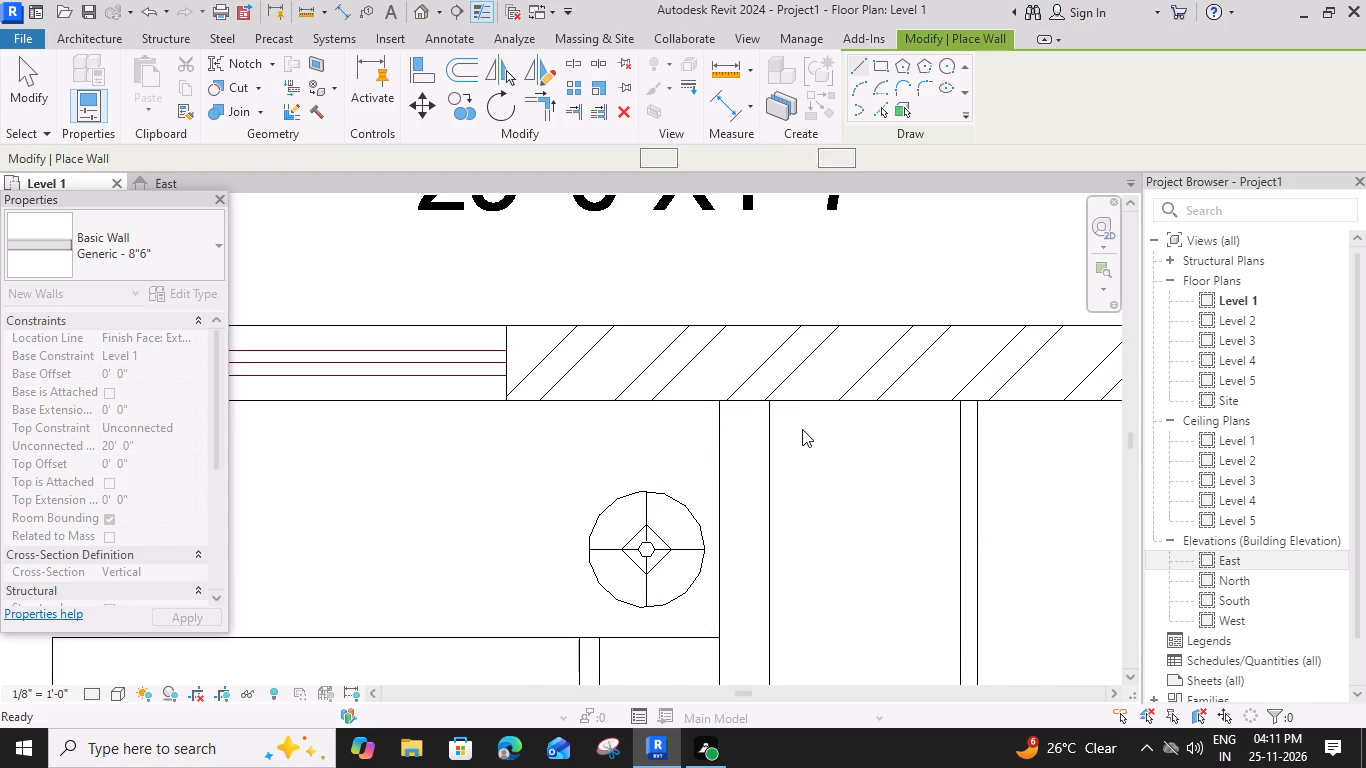
{"action": "scroll", "coordinate": [802, 429], "scroll_direction": "down", "scroll_amount": 4}
{"action": "middle_click_drag", "start_coordinate": [874, 591], "coordinate": [776, 408]}
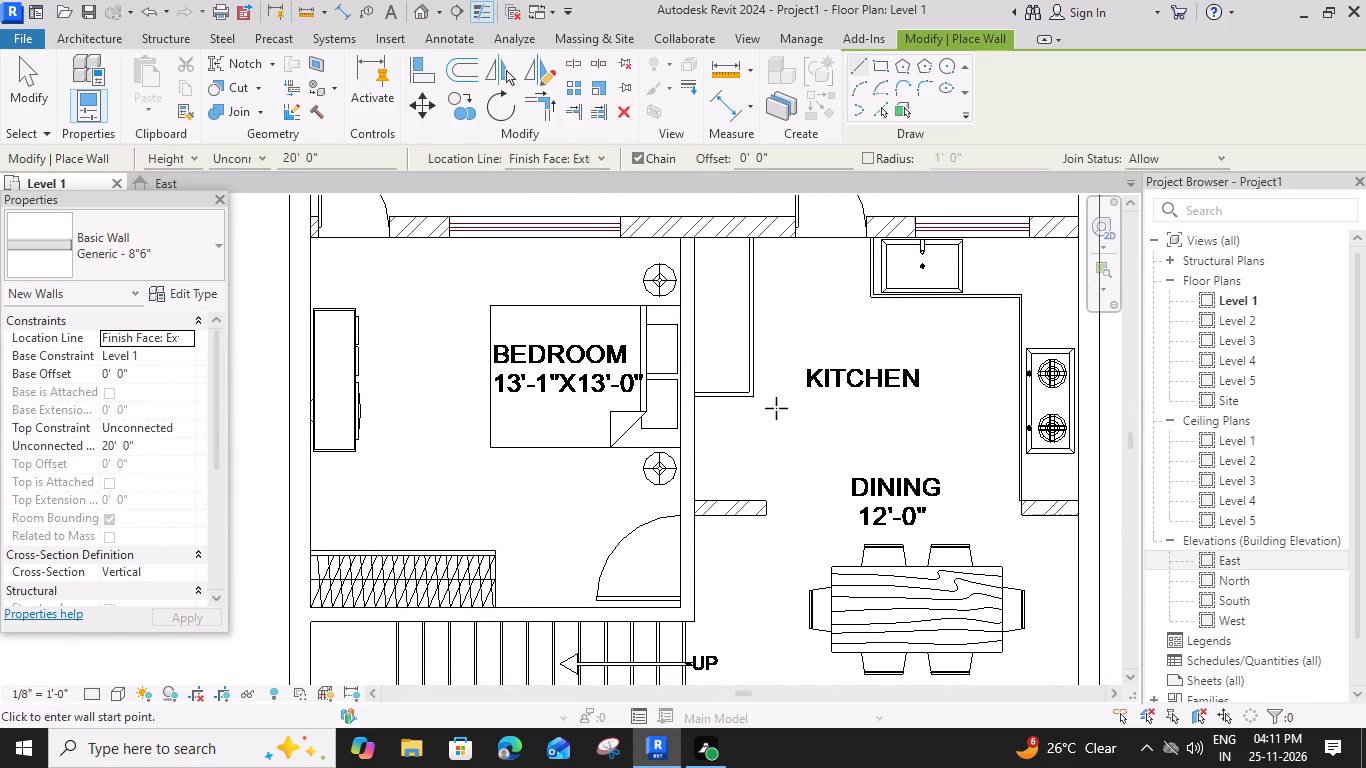
{"action": "scroll", "coordinate": [707, 497], "scroll_direction": "up", "scroll_amount": 5}
{"action": "key", "text": "space"}
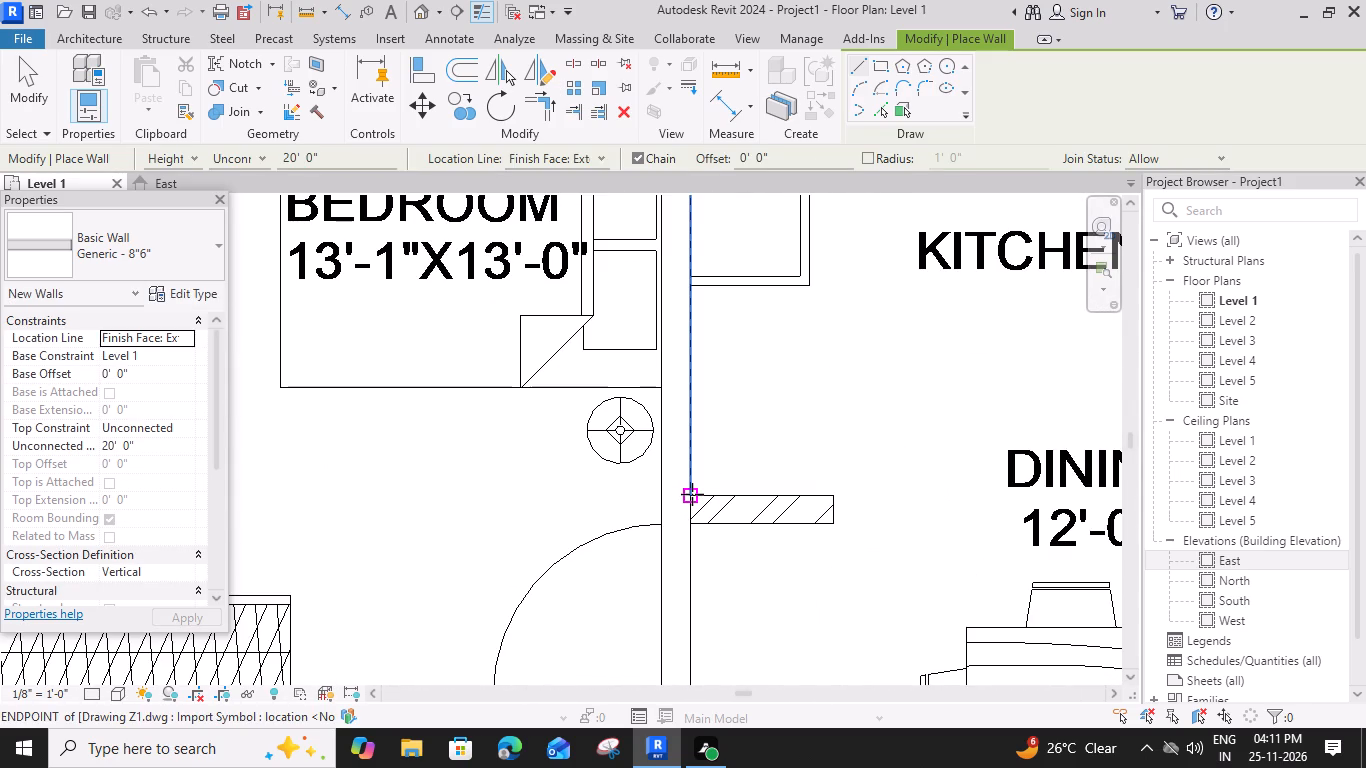
{"action": "left_click", "coordinate": [692, 495]}
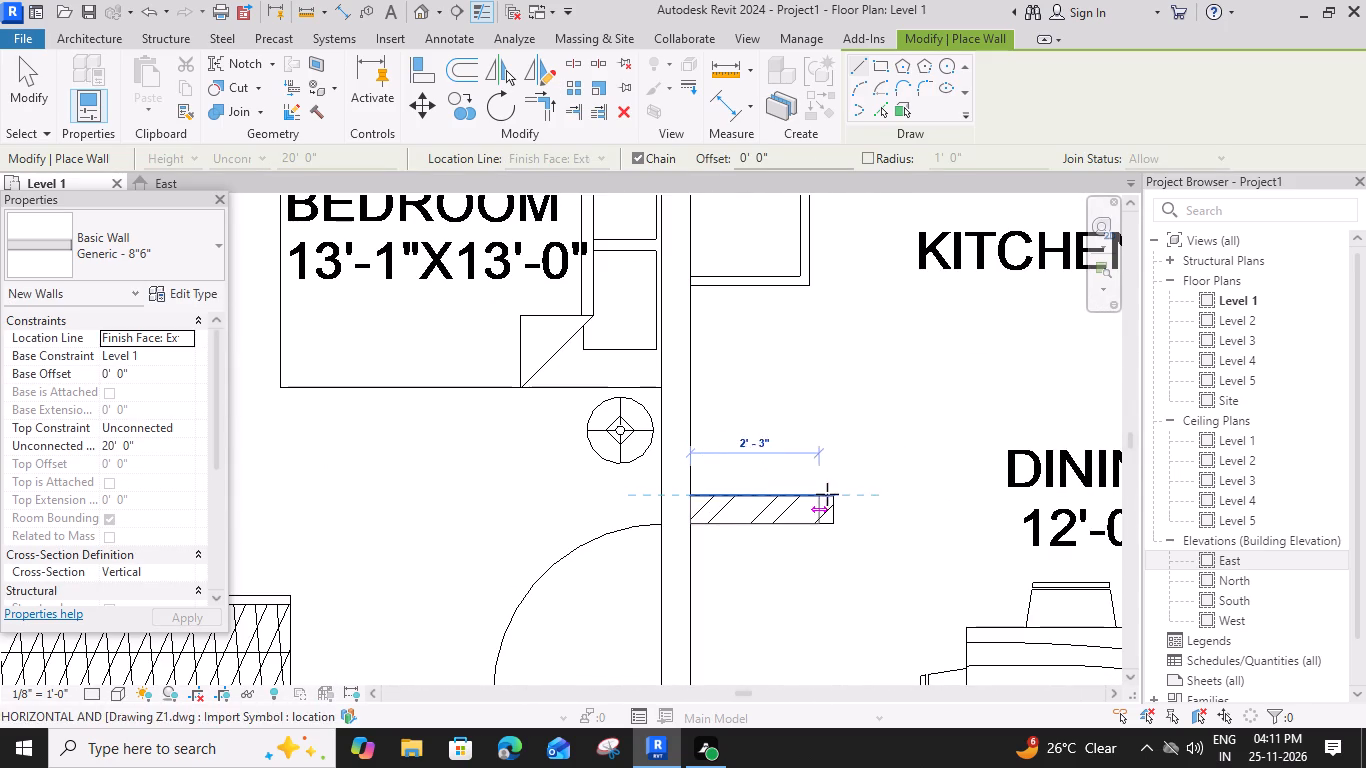
{"action": "left_click", "coordinate": [832, 495]}
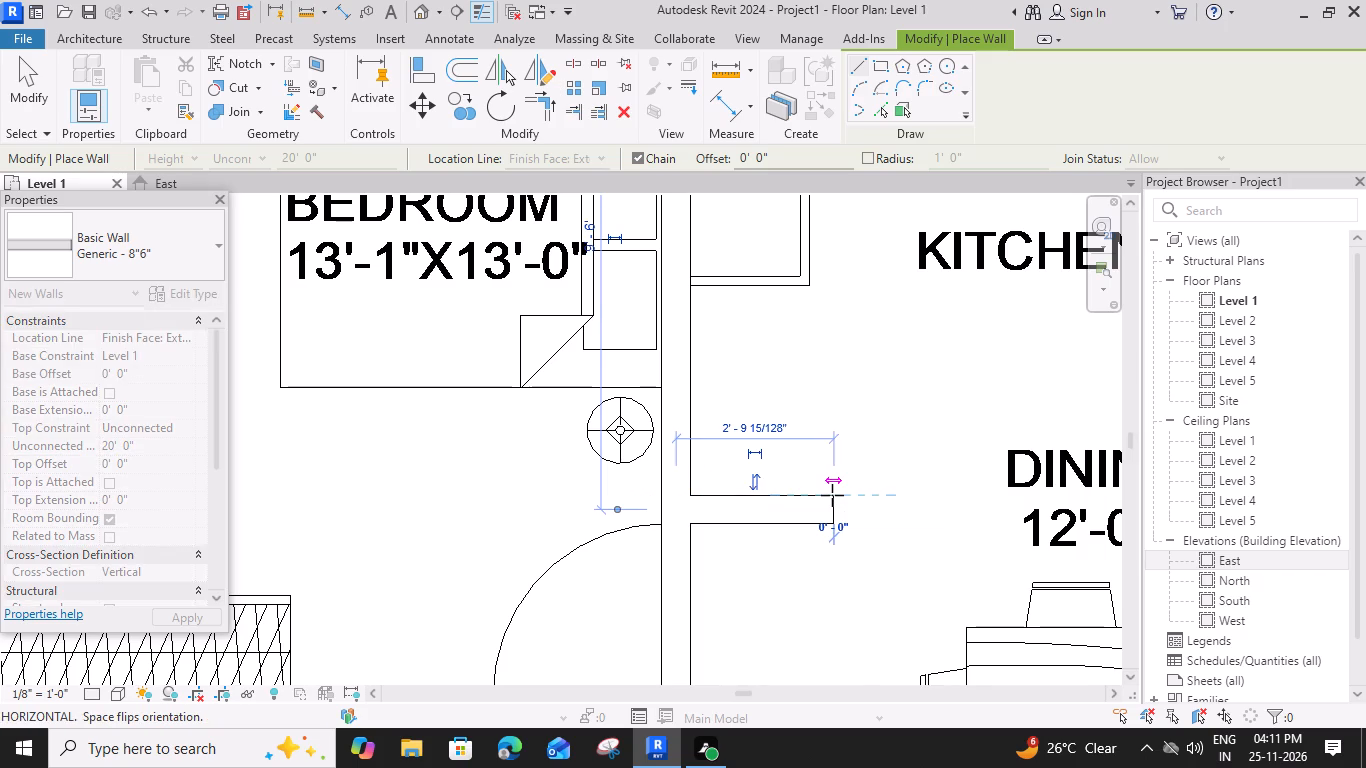
{"action": "key", "text": "Escape"}
{"action": "scroll", "coordinate": [855, 489], "scroll_direction": "down", "scroll_amount": 4}
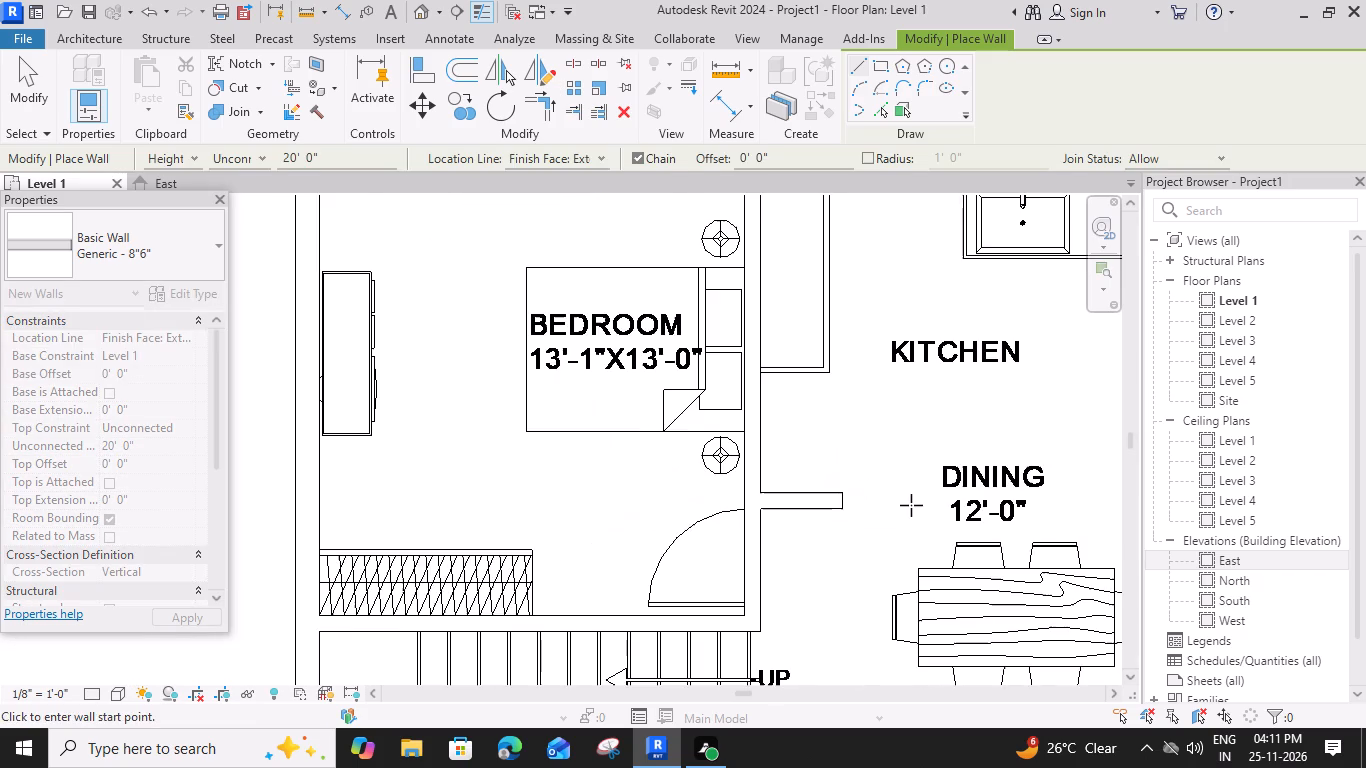
Draw the short Generic - 8"6" stub wall at the kitchen counter's end, from the exterior wall's inner face to the stub's free end, flipped onto the hatch.
{"action": "middle_click_drag", "start_coordinate": [909, 504], "coordinate": [632, 518]}
{"action": "scroll", "coordinate": [921, 508], "scroll_direction": "up", "scroll_amount": 5}
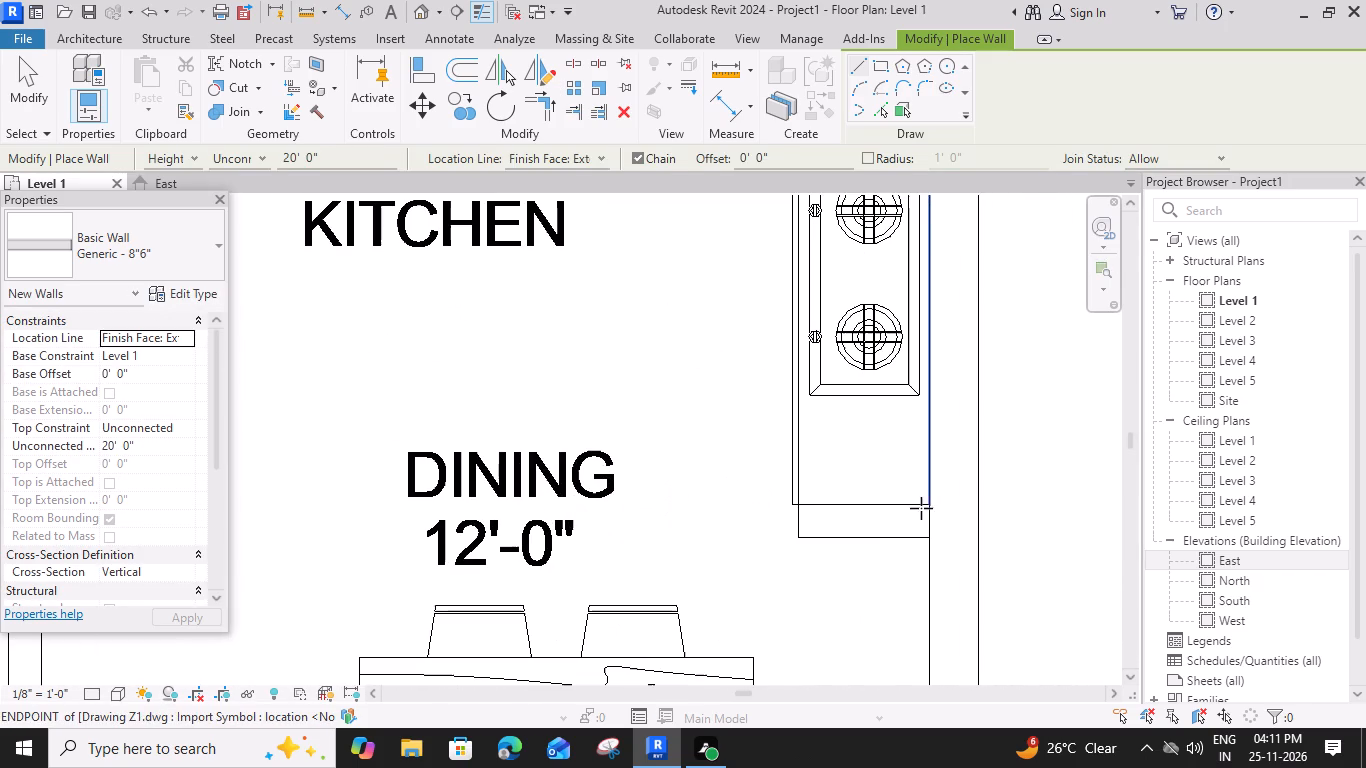
{"action": "left_click", "coordinate": [929, 504]}
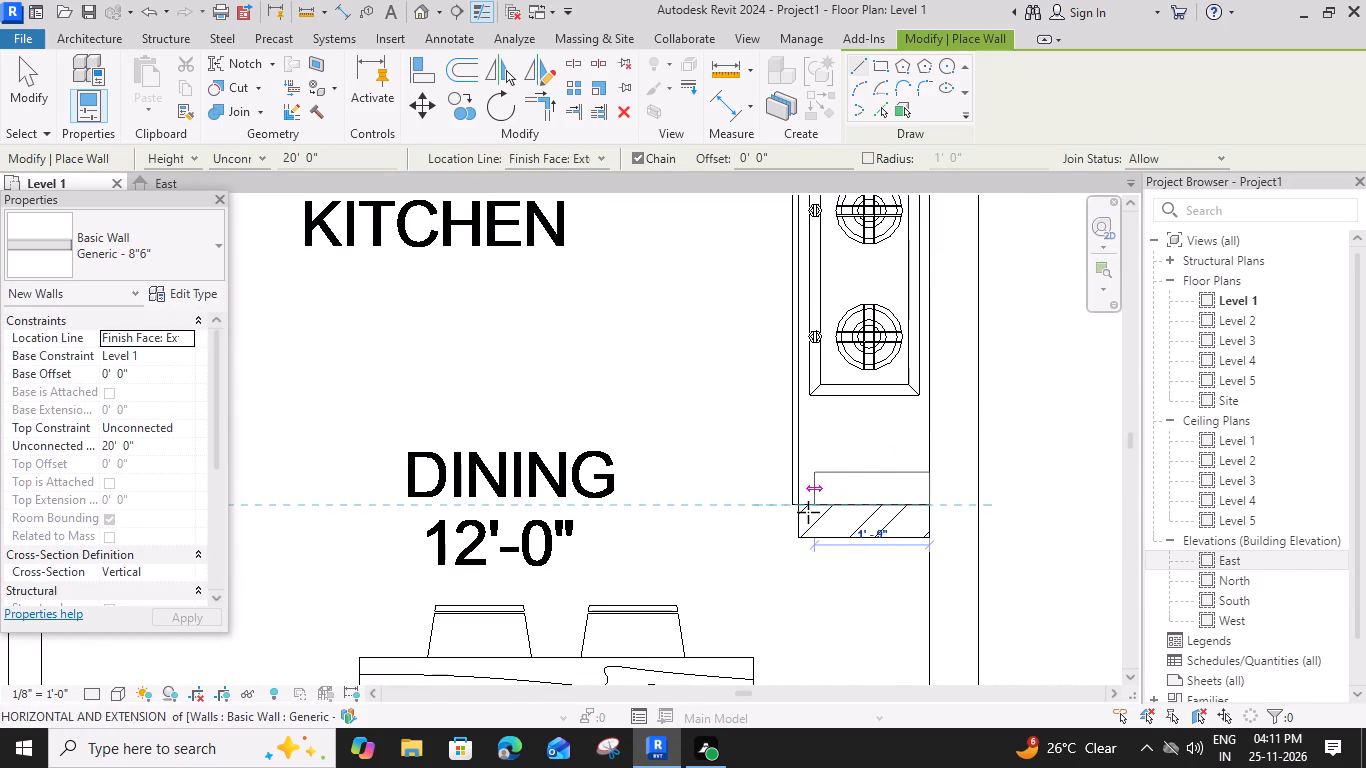
{"action": "key", "text": "space"}
{"action": "scroll", "coordinate": [797, 506], "scroll_direction": "up", "scroll_amount": 5}
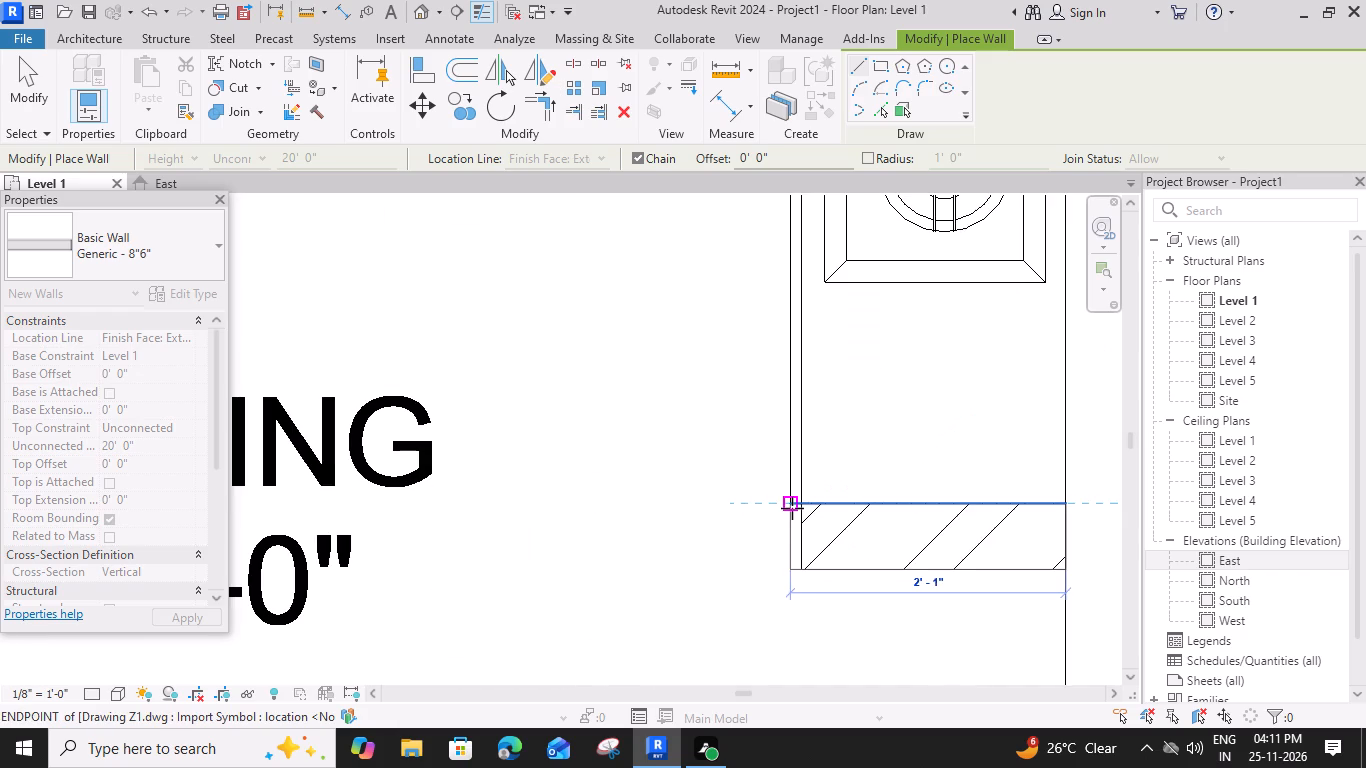
{"action": "left_click", "coordinate": [801, 502]}
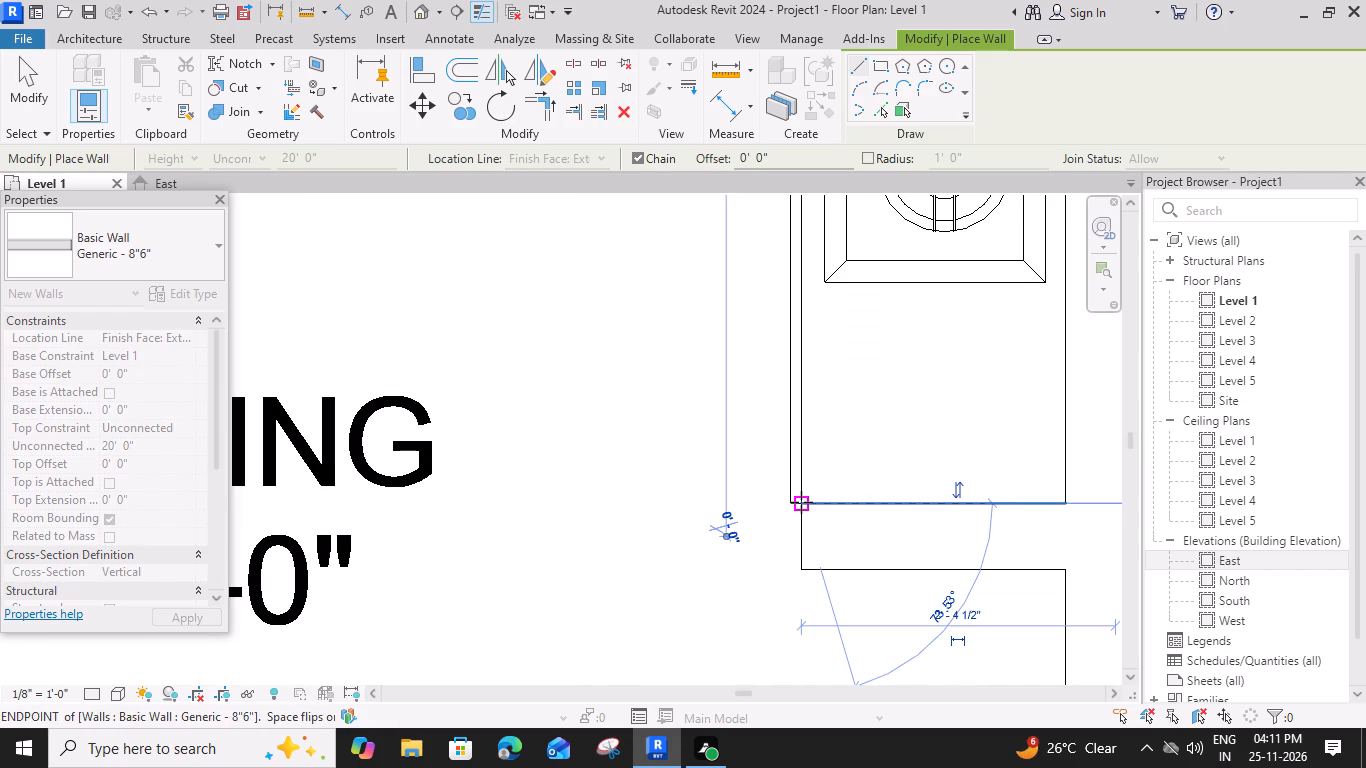
{"action": "key", "text": "Escape"}
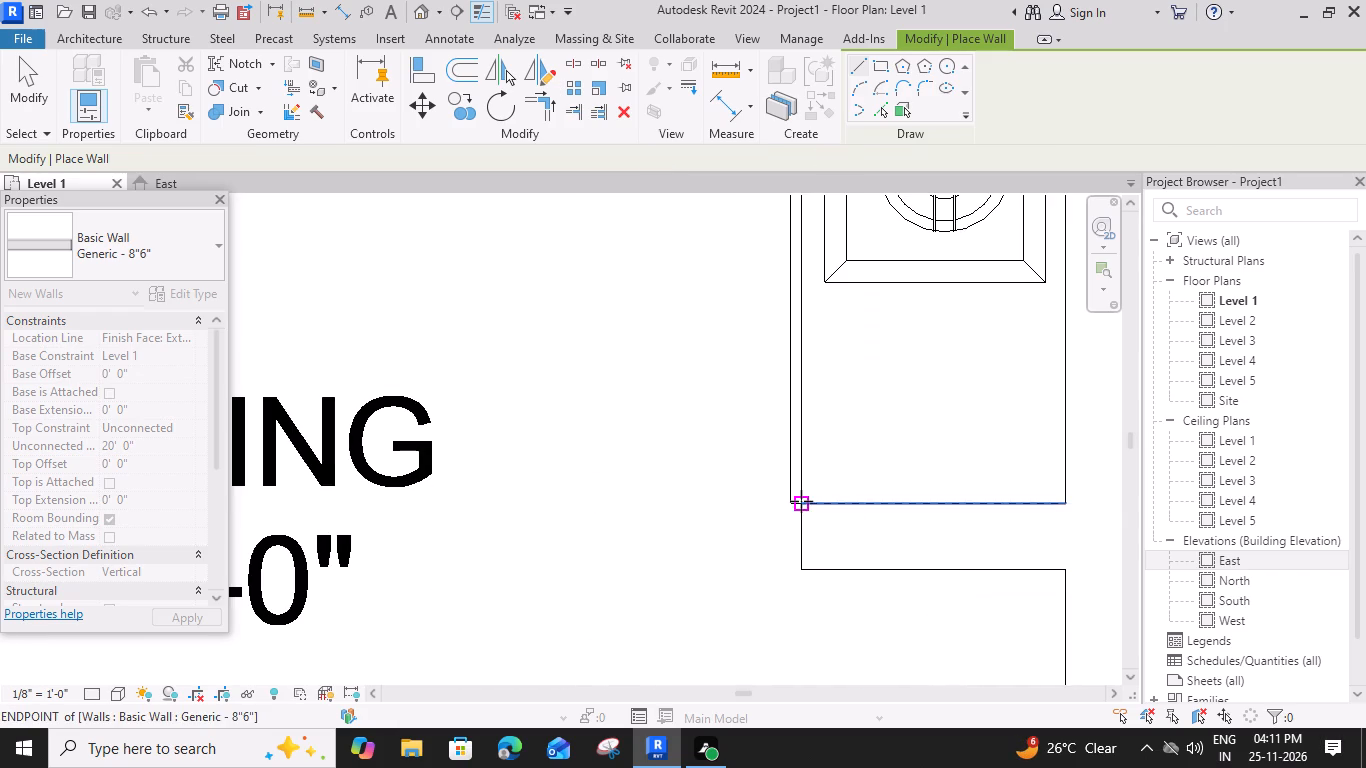
Look over the plan from the kitchen to the parking area and back for walls not yet traced.
{"action": "scroll", "coordinate": [800, 501], "scroll_direction": "down", "scroll_amount": 14}
{"action": "middle_click_drag", "start_coordinate": [653, 540], "coordinate": [662, 499]}
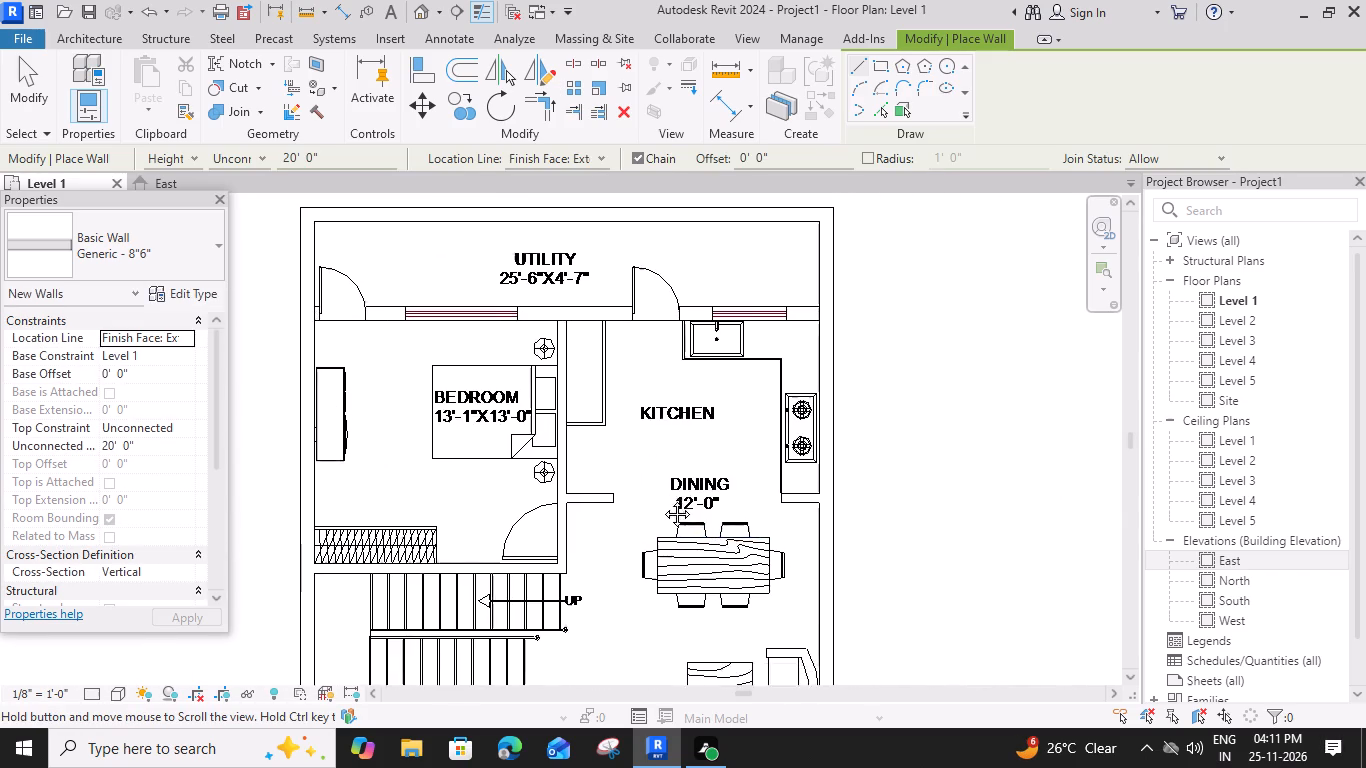
{"action": "middle_click_drag", "start_coordinate": [662, 499], "coordinate": [738, 300]}
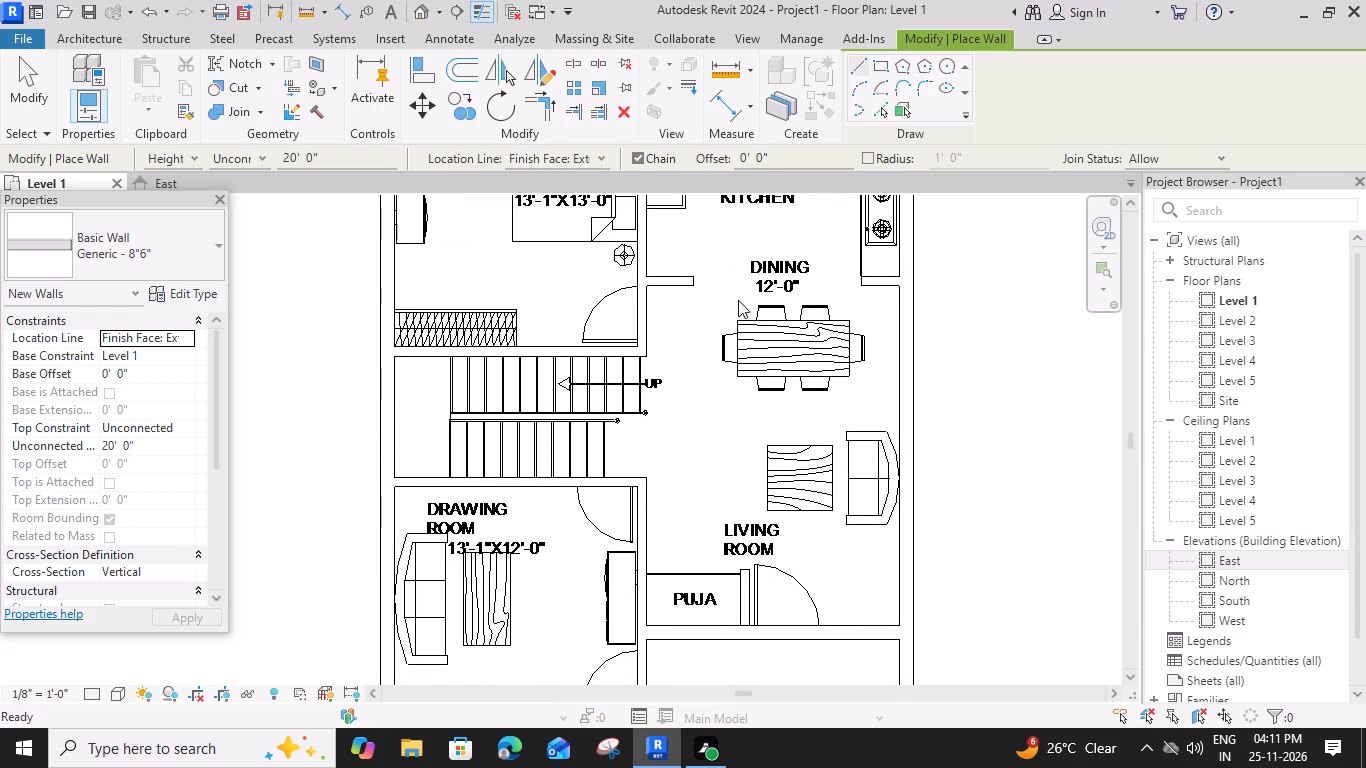
{"action": "middle_click_drag", "start_coordinate": [839, 545], "coordinate": [814, 368]}
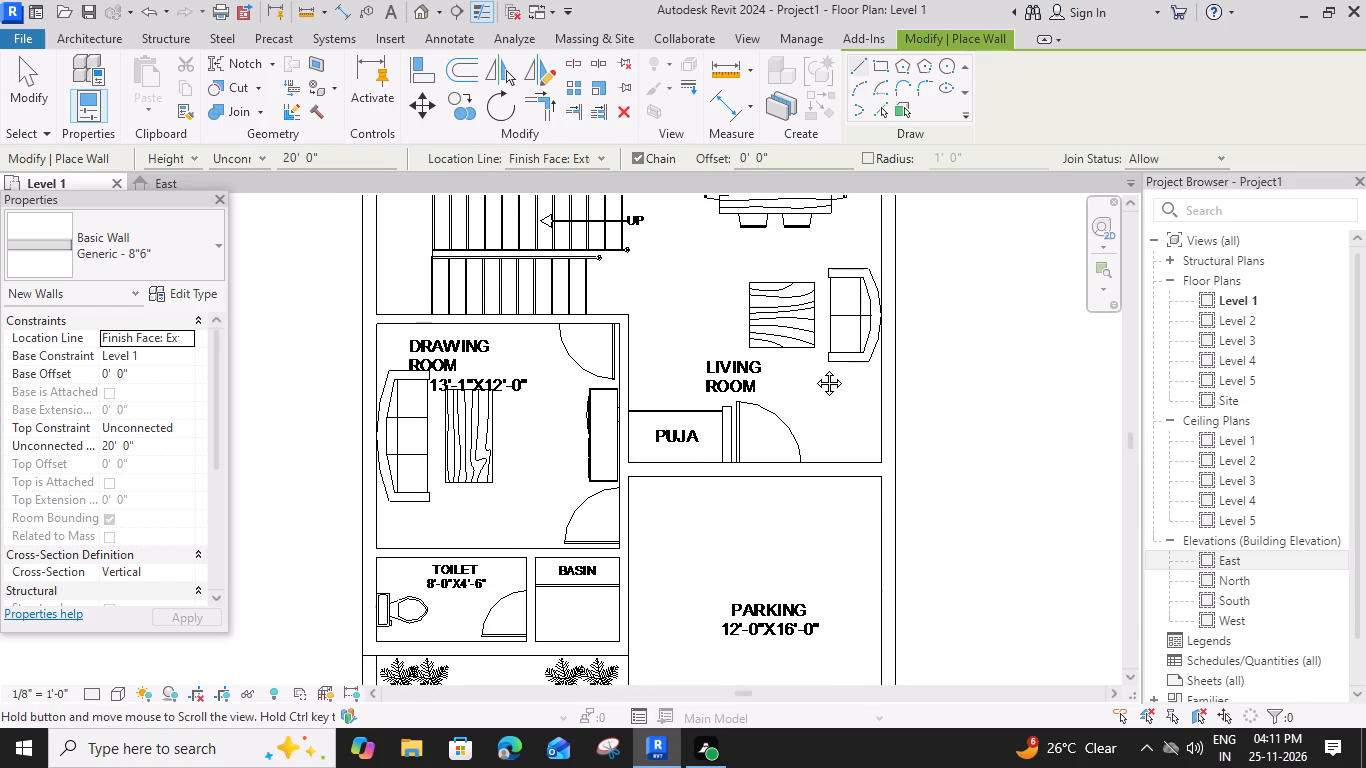
{"action": "middle_click_drag", "start_coordinate": [814, 368], "coordinate": [827, 361]}
{"action": "middle_click_drag", "start_coordinate": [708, 363], "coordinate": [750, 505]}
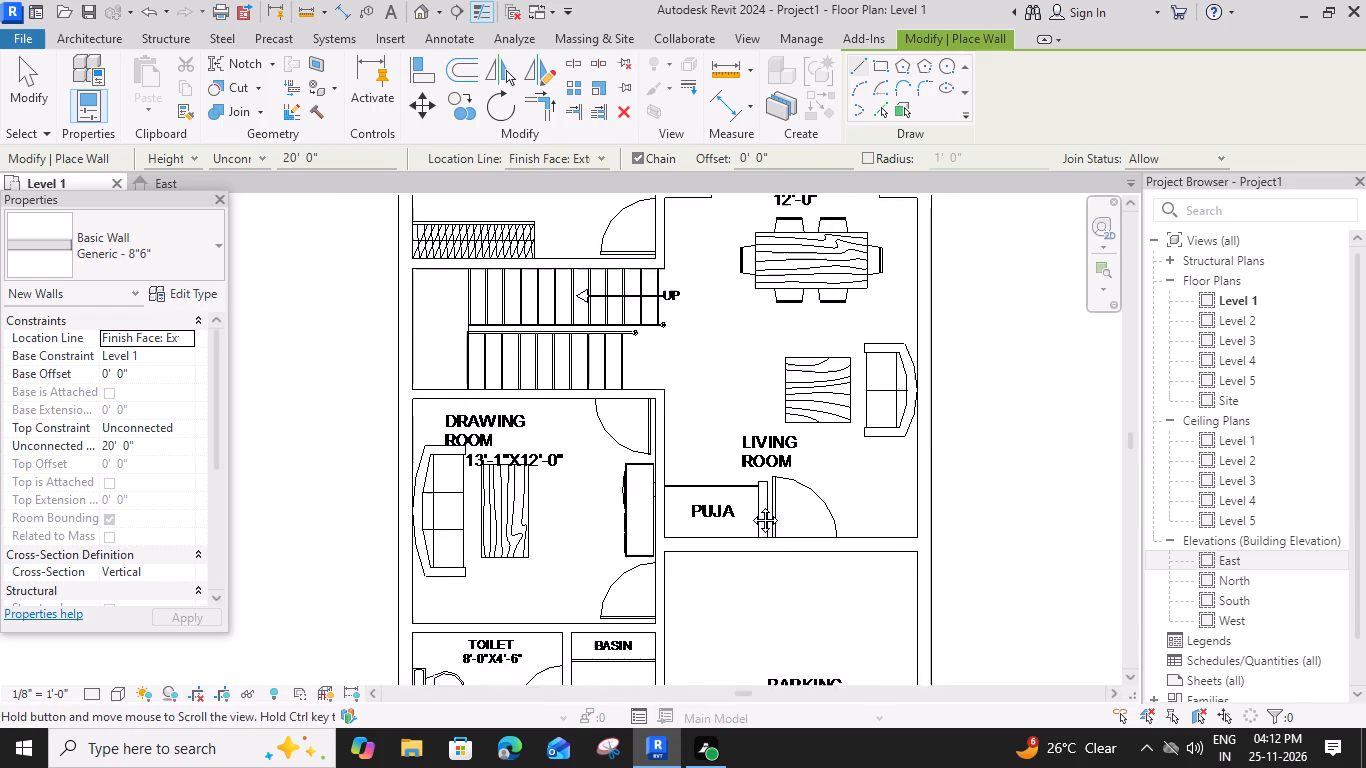
{"action": "middle_click_drag", "start_coordinate": [750, 505], "coordinate": [761, 563]}
{"action": "middle_click_drag", "start_coordinate": [723, 333], "coordinate": [712, 547]}
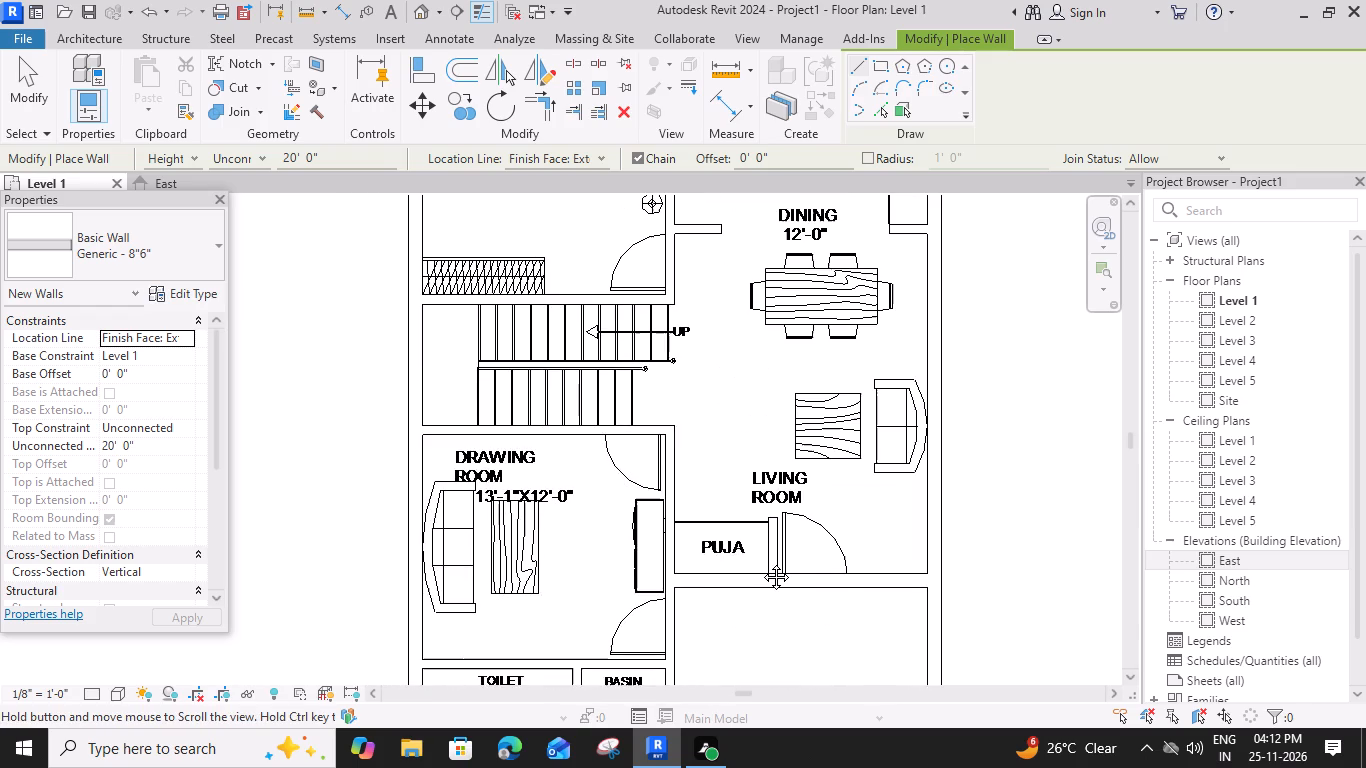
Draw a Generic - 8" 9" wall, about 27'-0" long, along the utility's bedroom and kitchen side, between the inner faces of the exterior walls.
{"action": "left_click", "coordinate": [218, 245]}
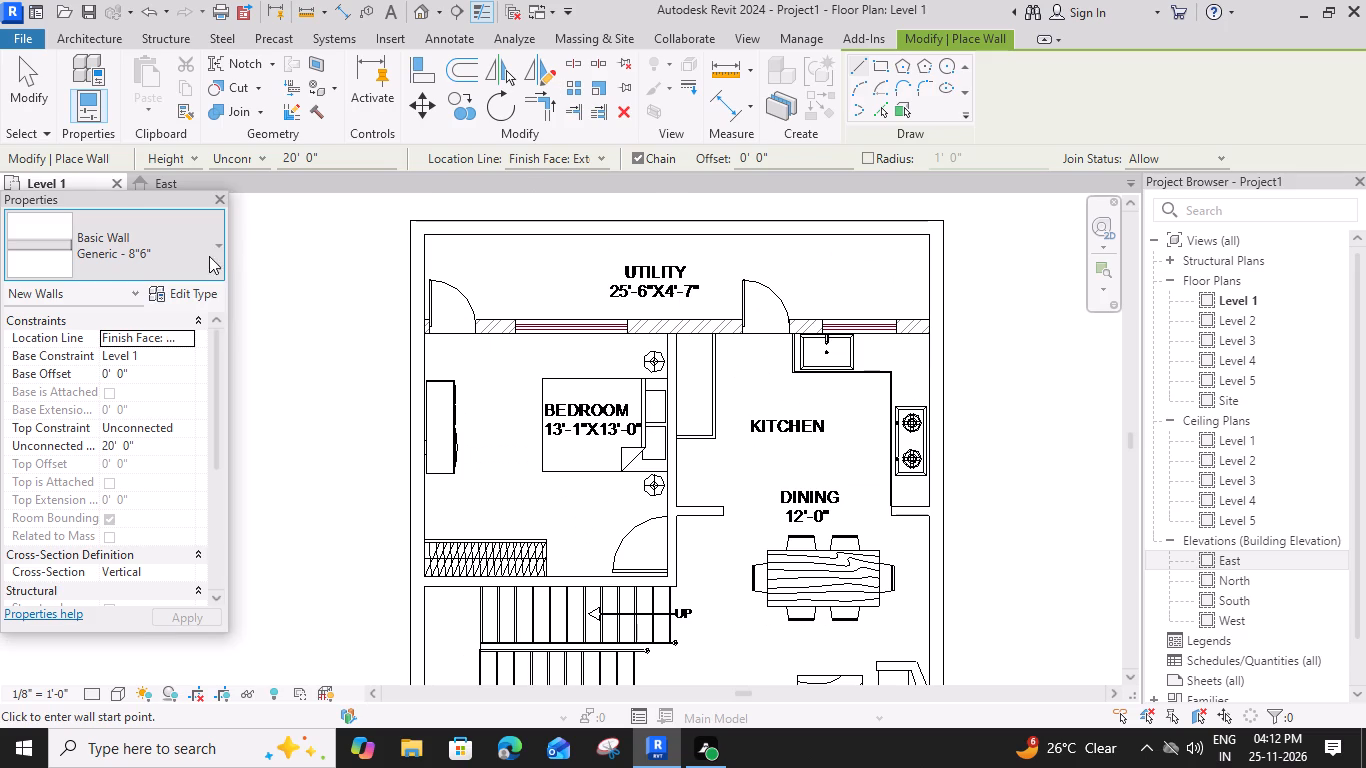
{"action": "left_click", "coordinate": [183, 376]}
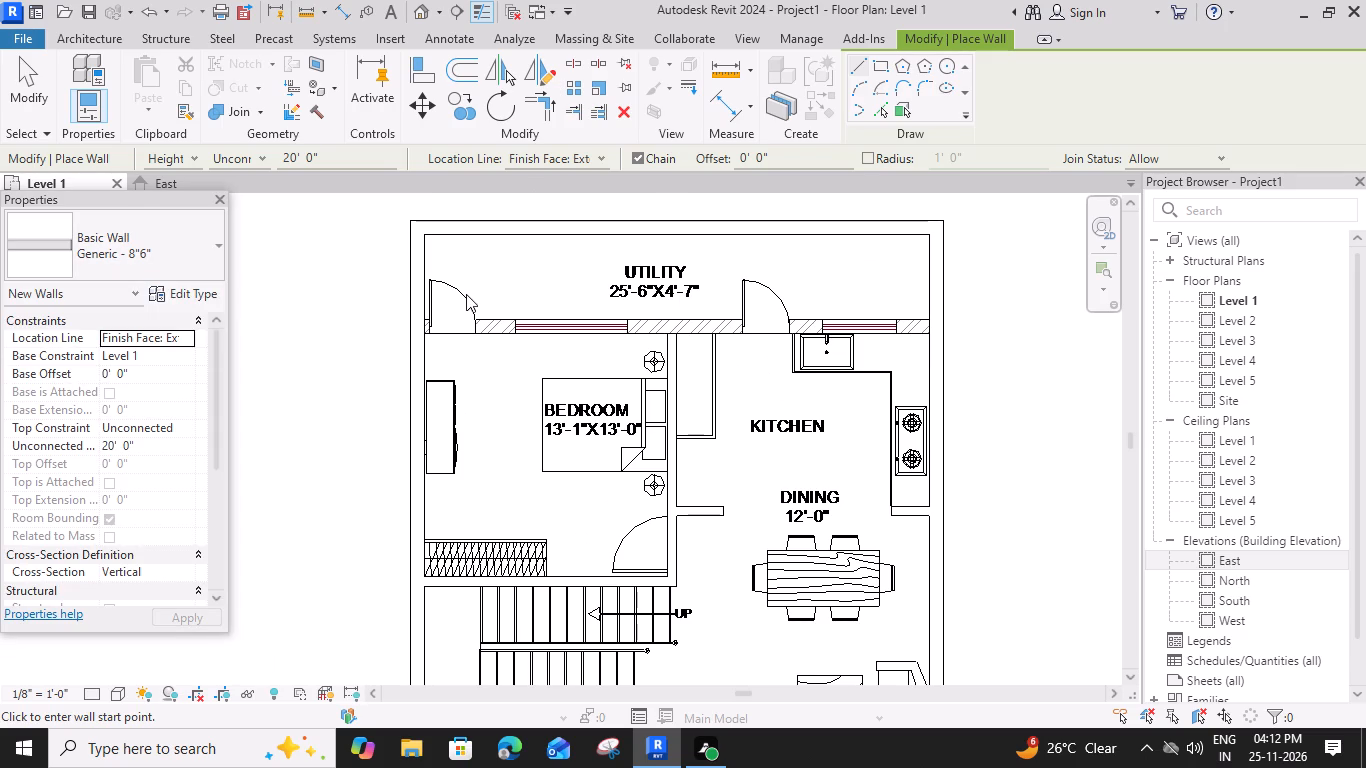
{"action": "scroll", "coordinate": [452, 296], "scroll_direction": "up", "scroll_amount": 5}
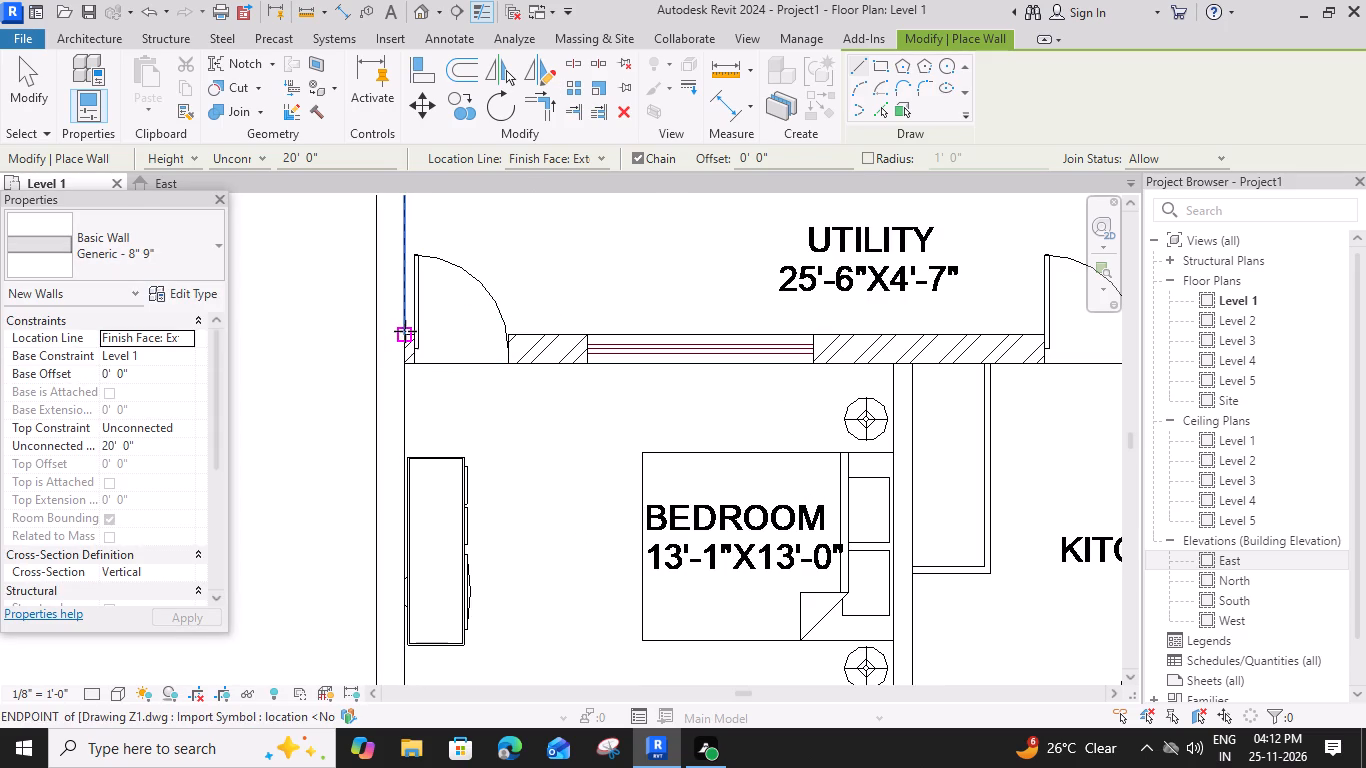
{"action": "left_click", "coordinate": [405, 335]}
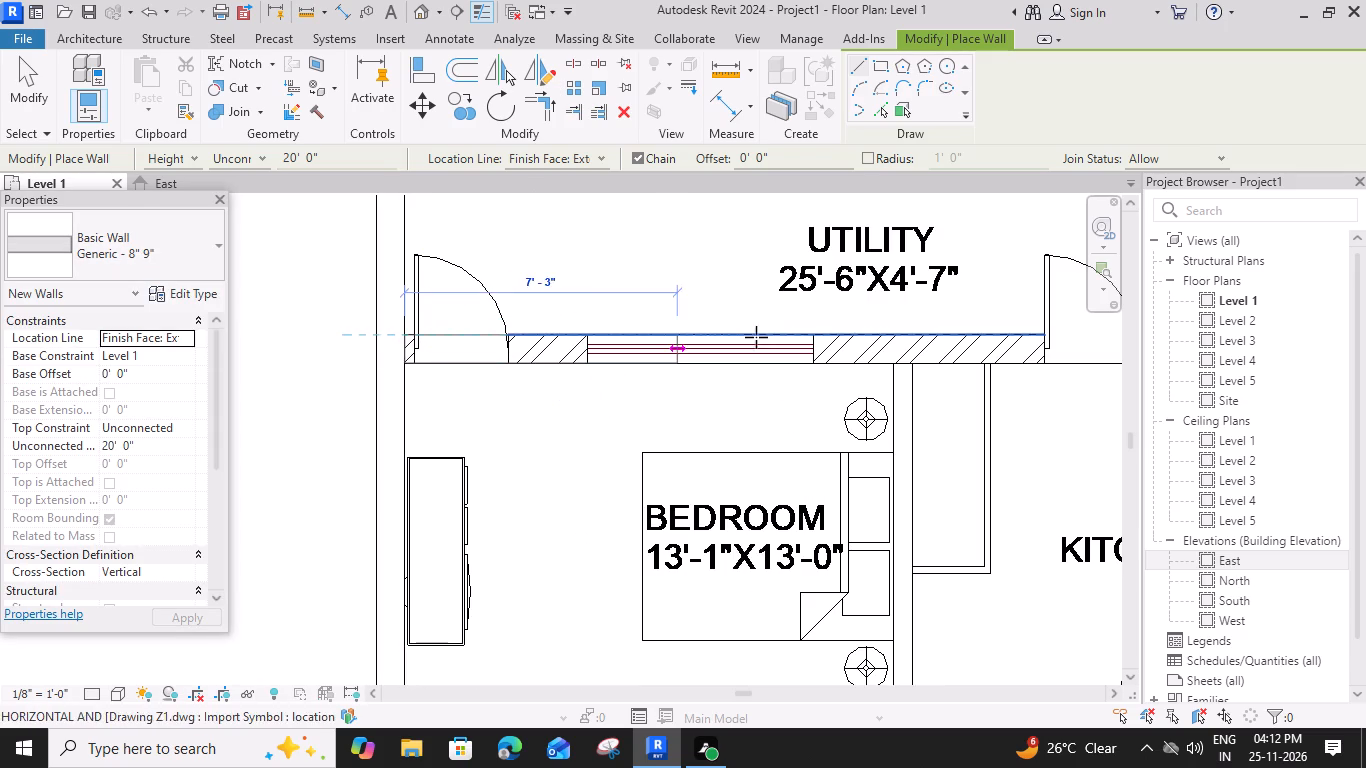
{"action": "middle_click_drag", "start_coordinate": [999, 326], "coordinate": [603, 347]}
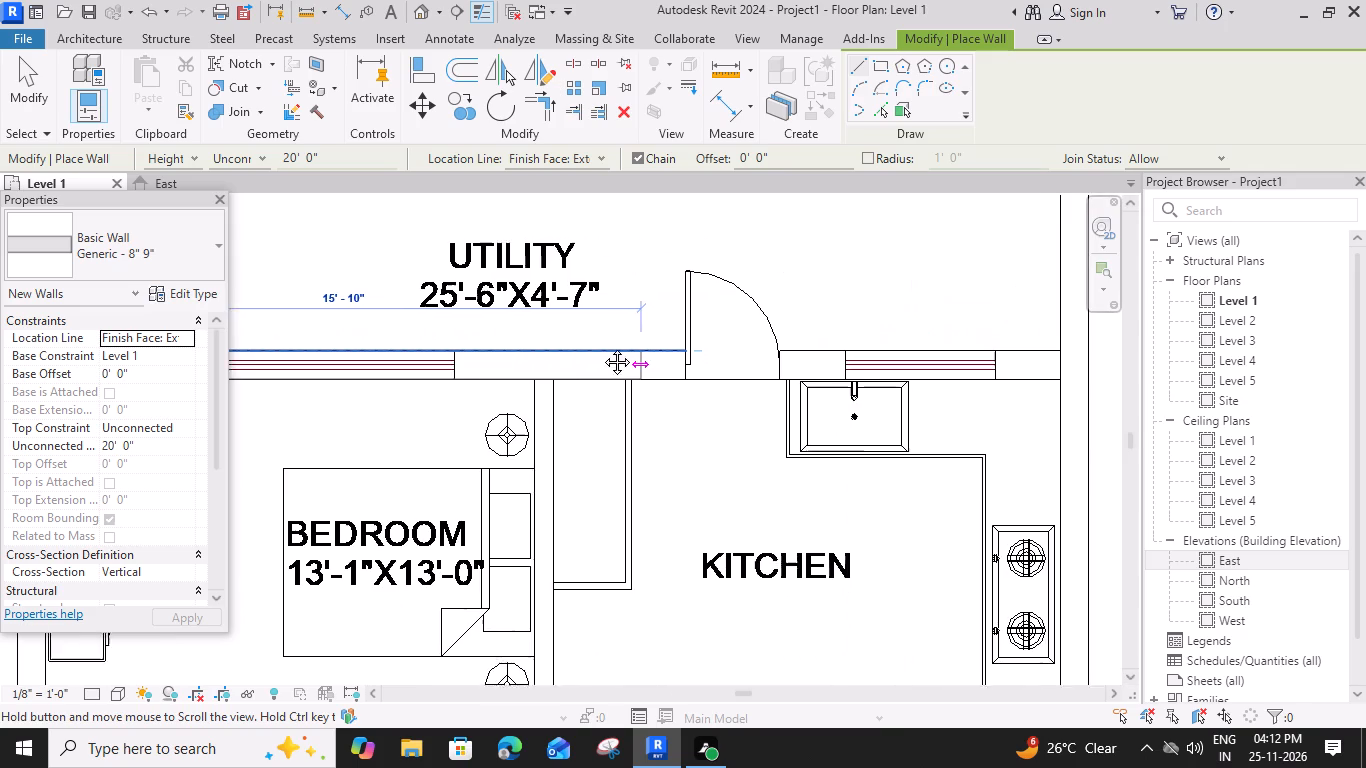
{"action": "scroll", "coordinate": [1010, 354], "scroll_direction": "up", "scroll_amount": 3}
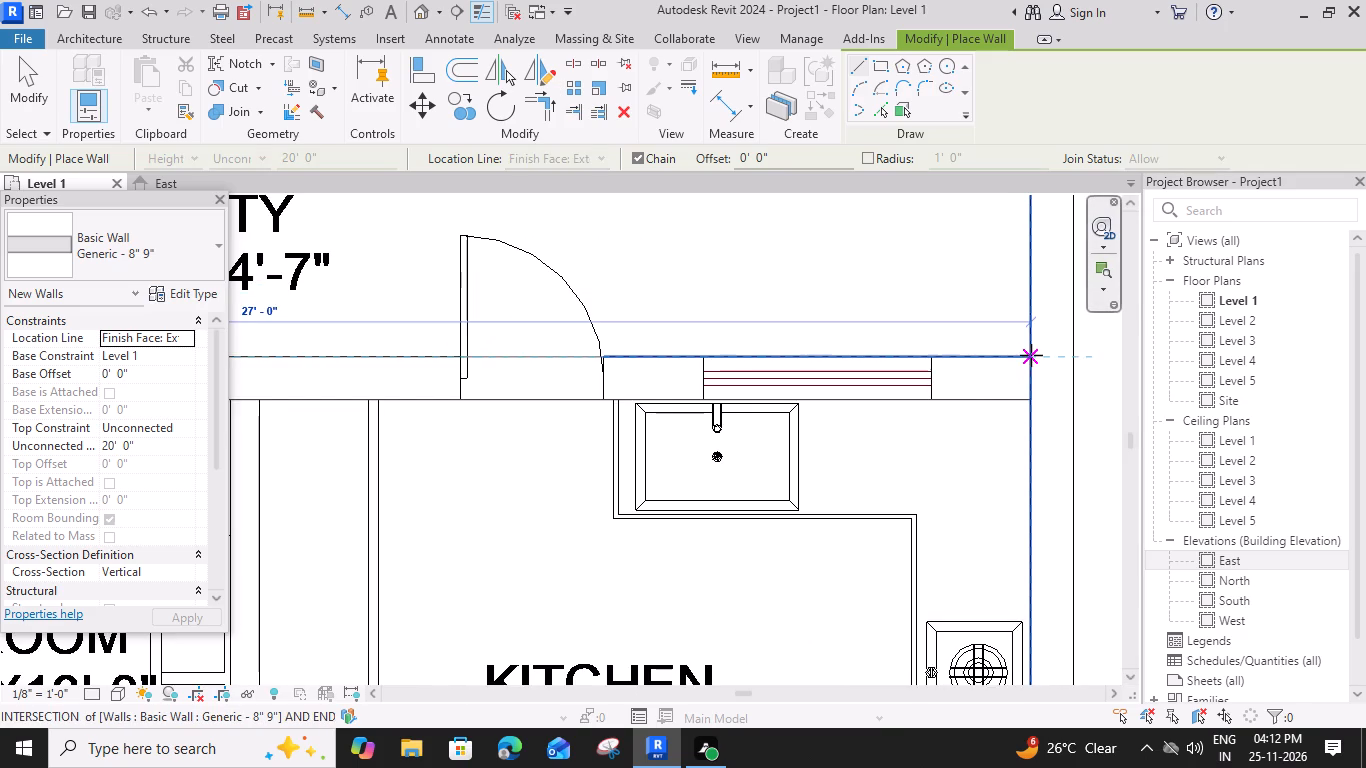
{"action": "left_click", "coordinate": [1034, 356]}
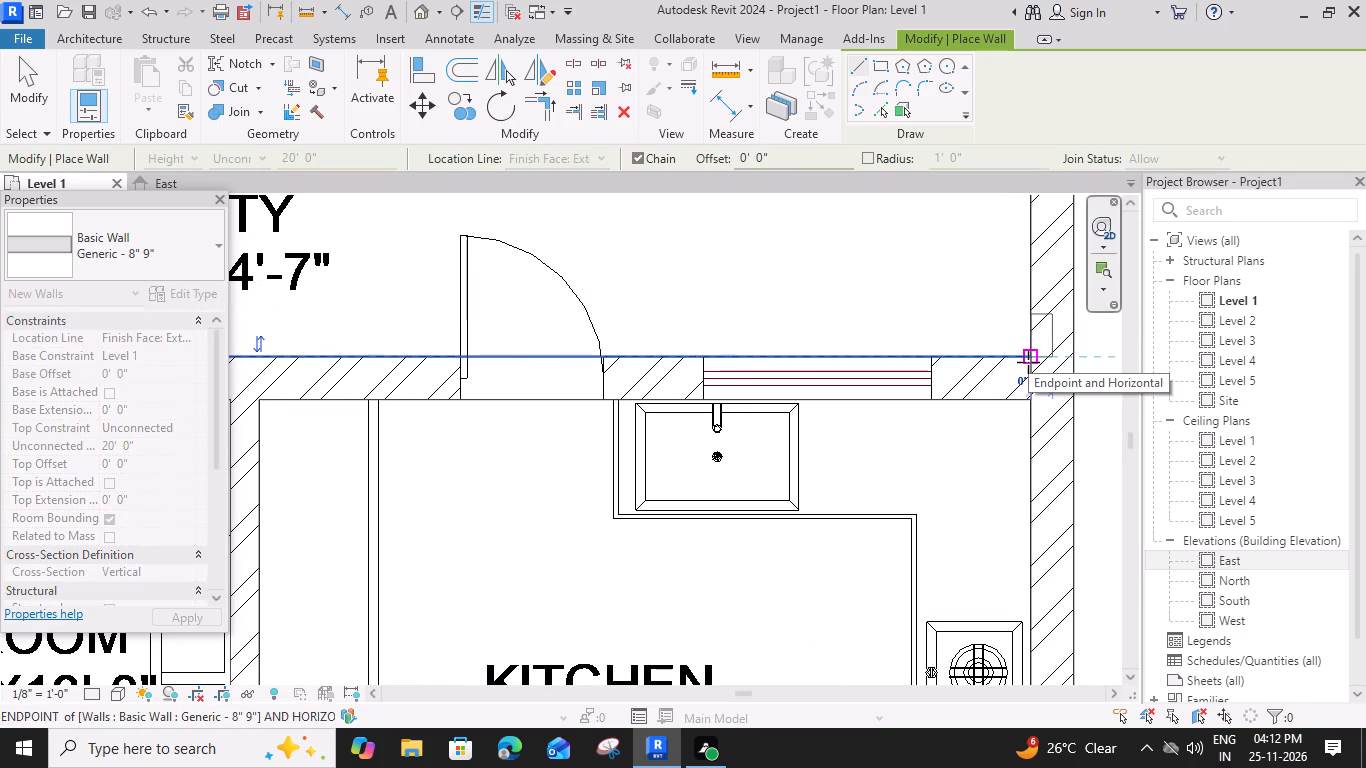
{"action": "key", "text": "Escape"}
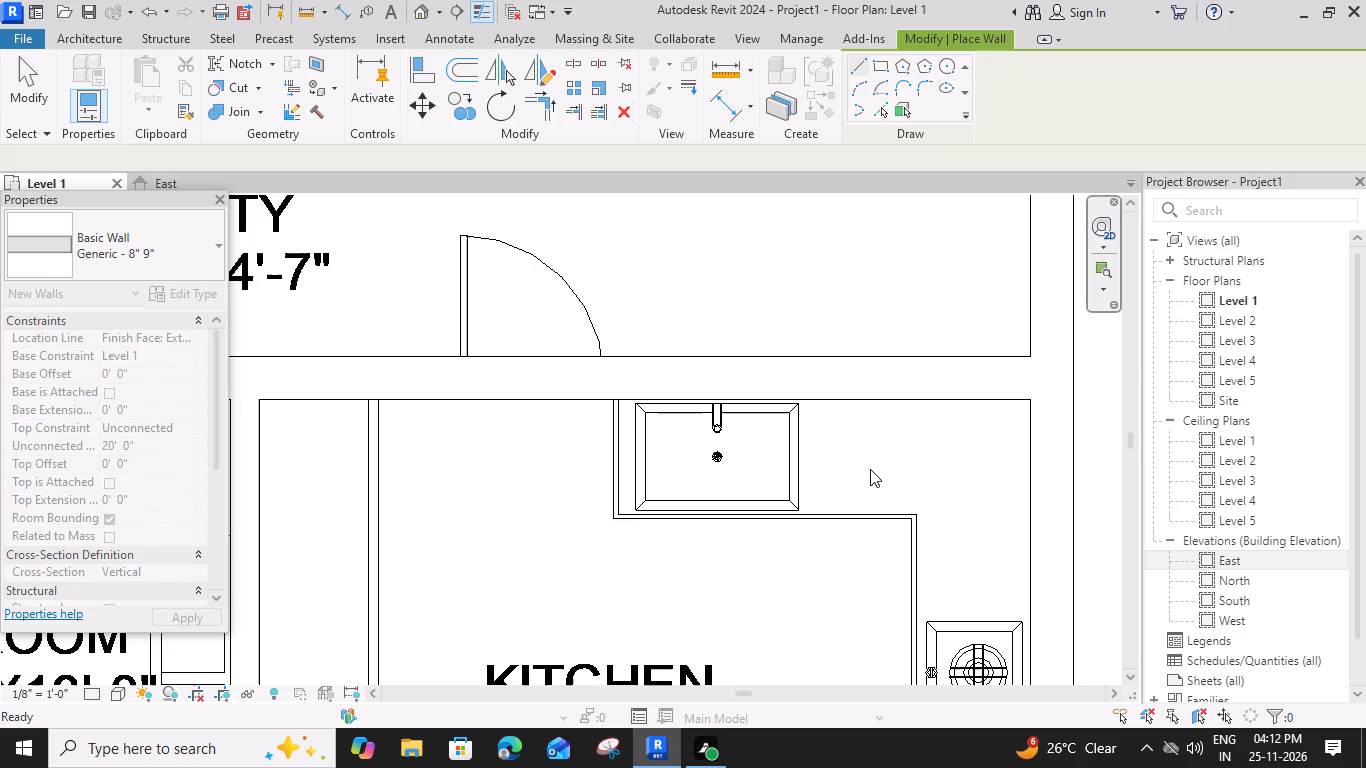
Open the default 3D view of the house and end wall placement.
{"action": "scroll", "coordinate": [823, 429], "scroll_direction": "down", "scroll_amount": 5}
{"action": "scroll", "coordinate": [517, 477], "scroll_direction": "down", "scroll_amount": 4}
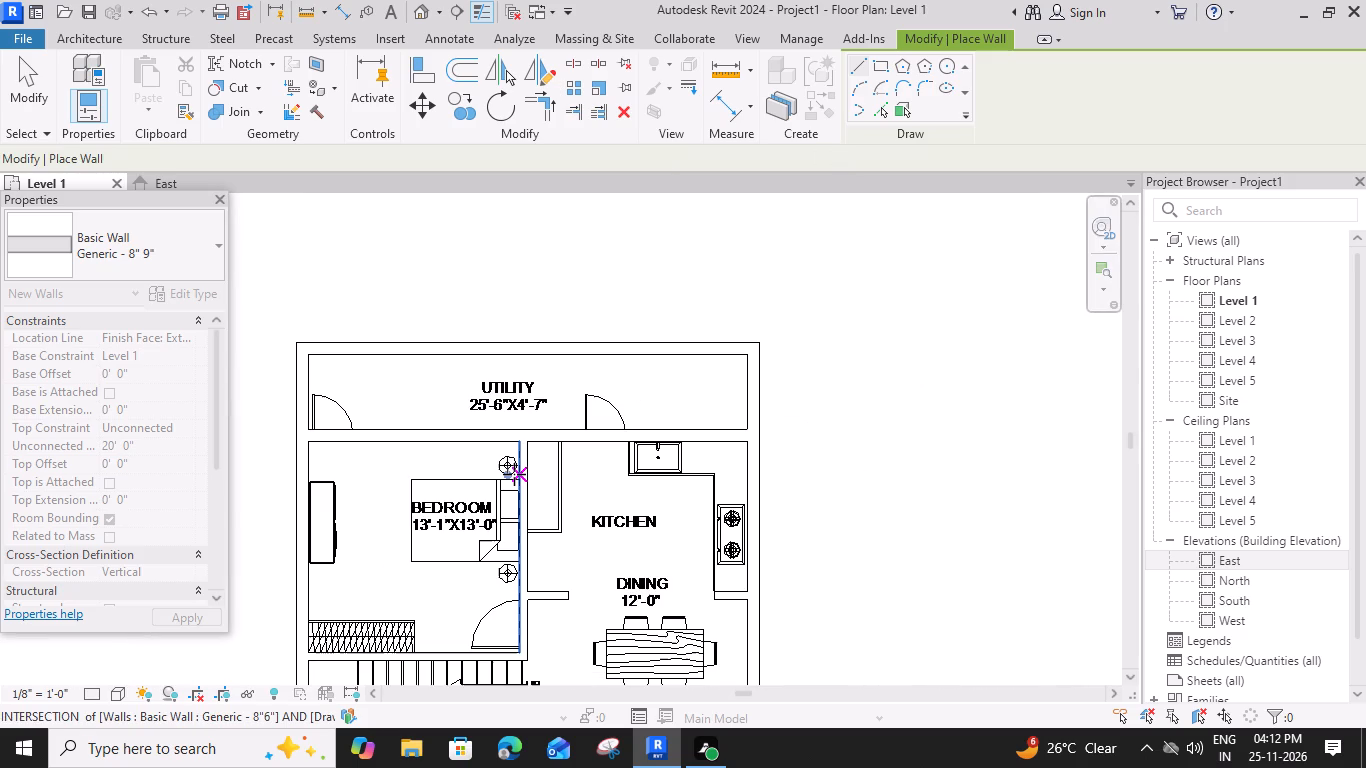
{"action": "left_click", "coordinate": [419, 12]}
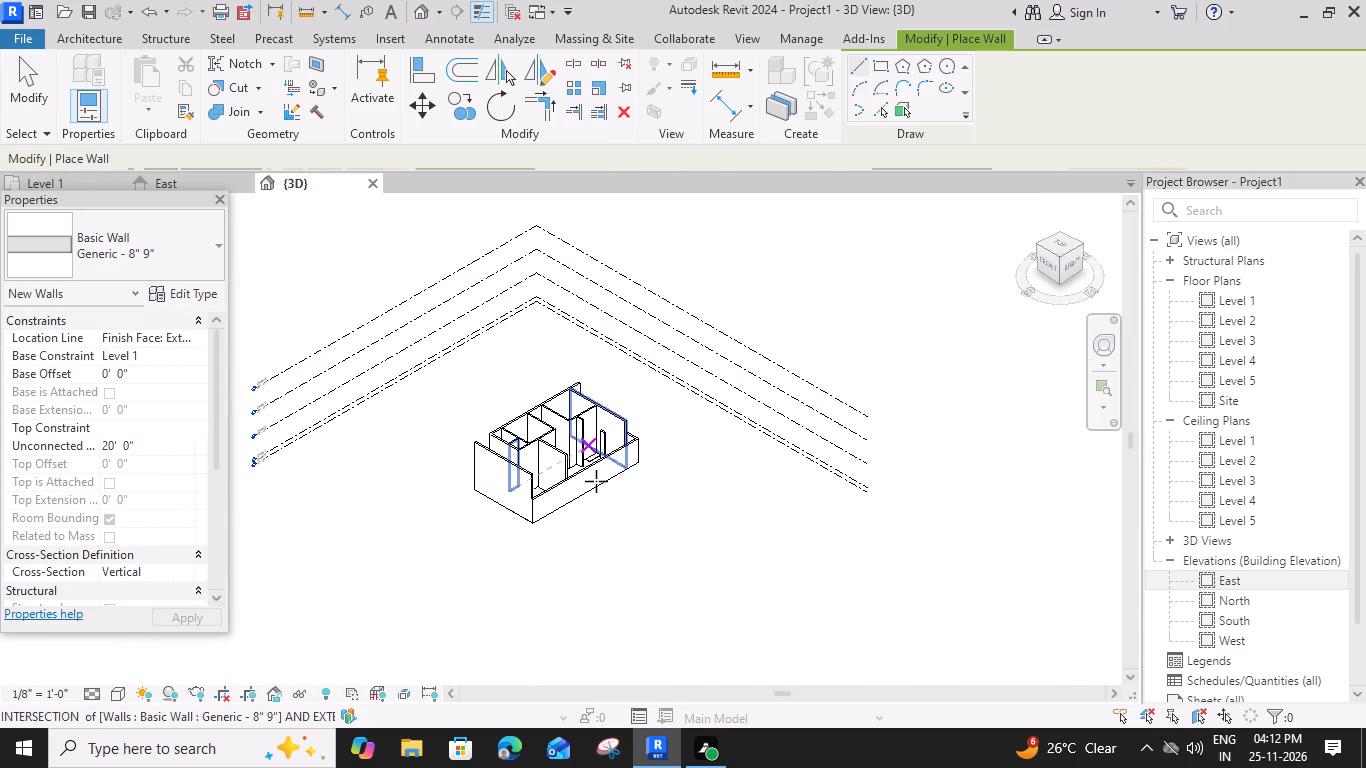
{"action": "scroll", "coordinate": [596, 481], "scroll_direction": "up", "scroll_amount": 5}
{"action": "key", "text": "Escape"}
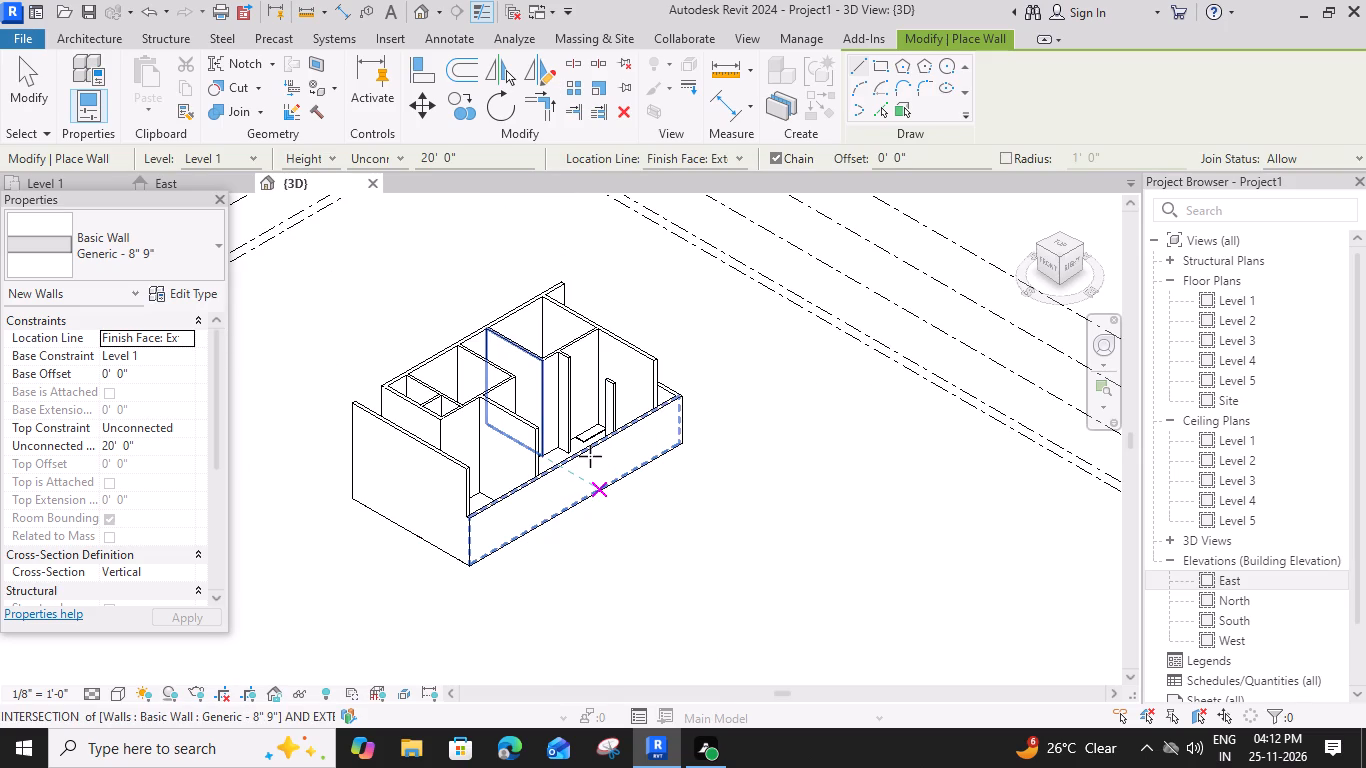
{"action": "key", "text": "Escape"}
Constrain the top of the wall between the utility and the bedroom and kitchen to the level 10' 0" above Level 1.
{"action": "left_click", "coordinate": [575, 310]}
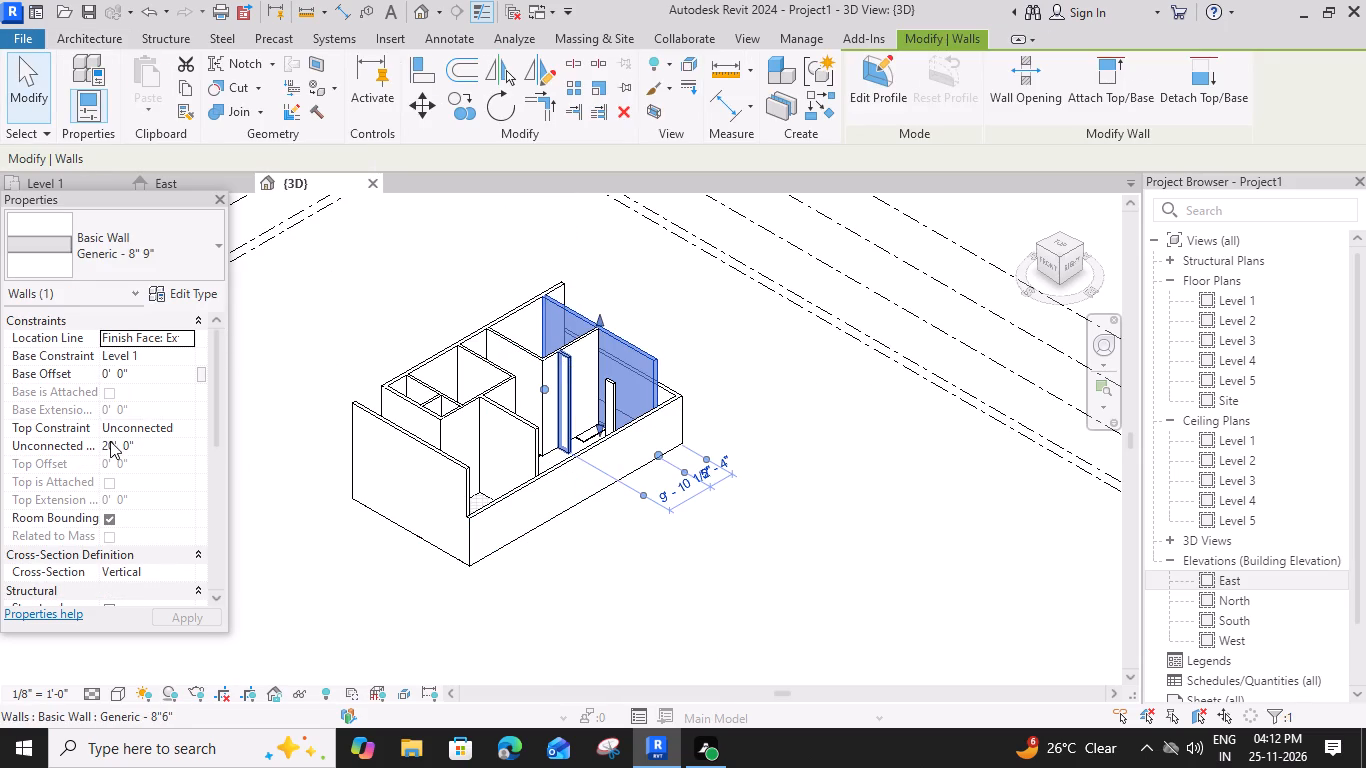
{"action": "left_click", "coordinate": [180, 445]}
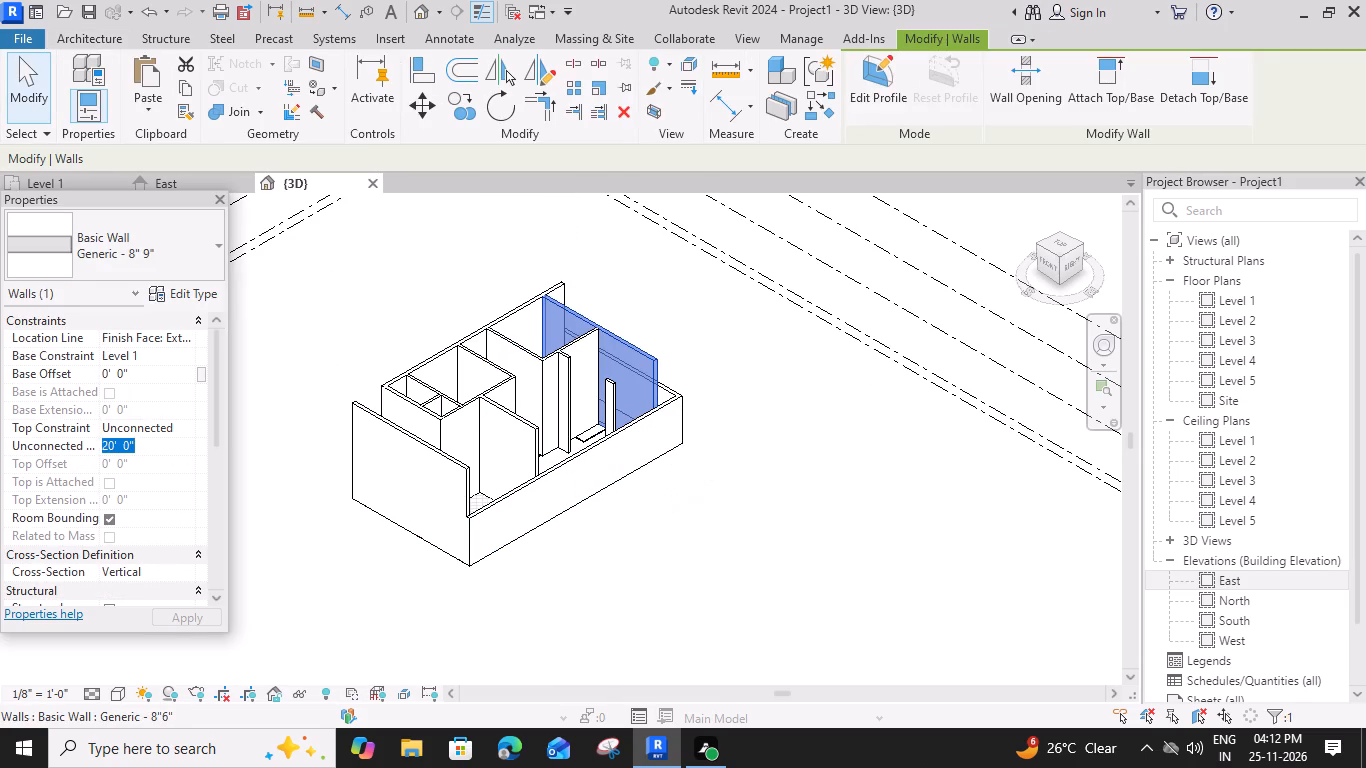
{"action": "left_click", "coordinate": [191, 443]}
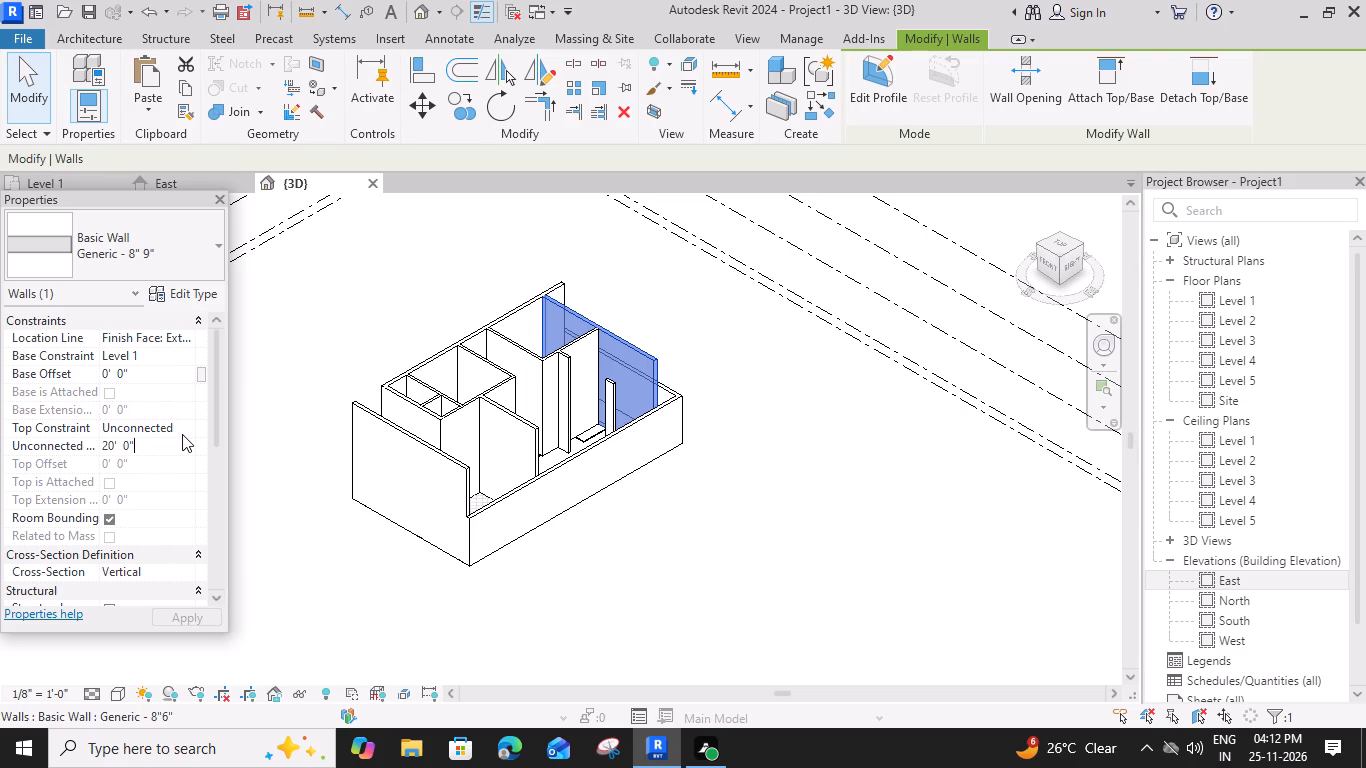
{"action": "left_click", "coordinate": [184, 428]}
{"action": "left_click", "coordinate": [200, 491]}
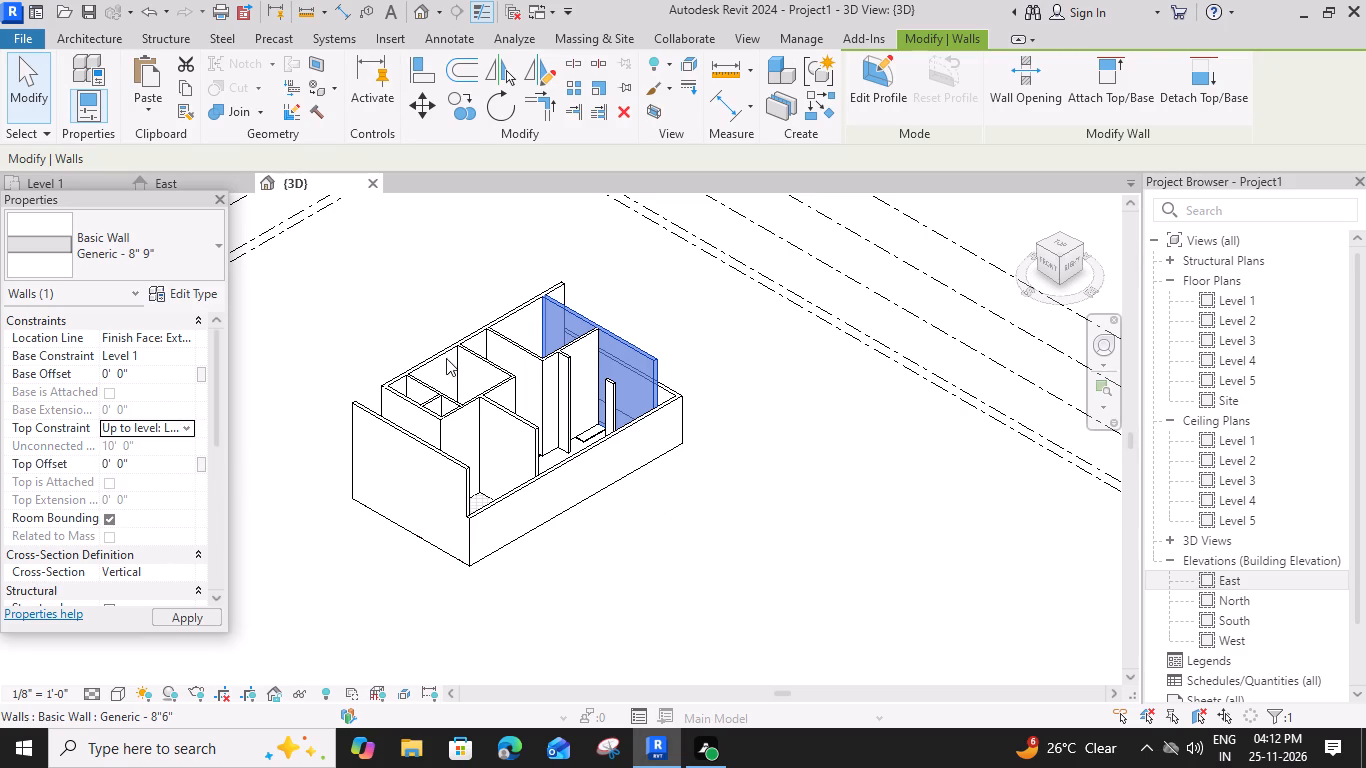
{"action": "scroll", "coordinate": [516, 322], "scroll_direction": "up", "scroll_amount": 2}
{"action": "left_click", "coordinate": [531, 316]}
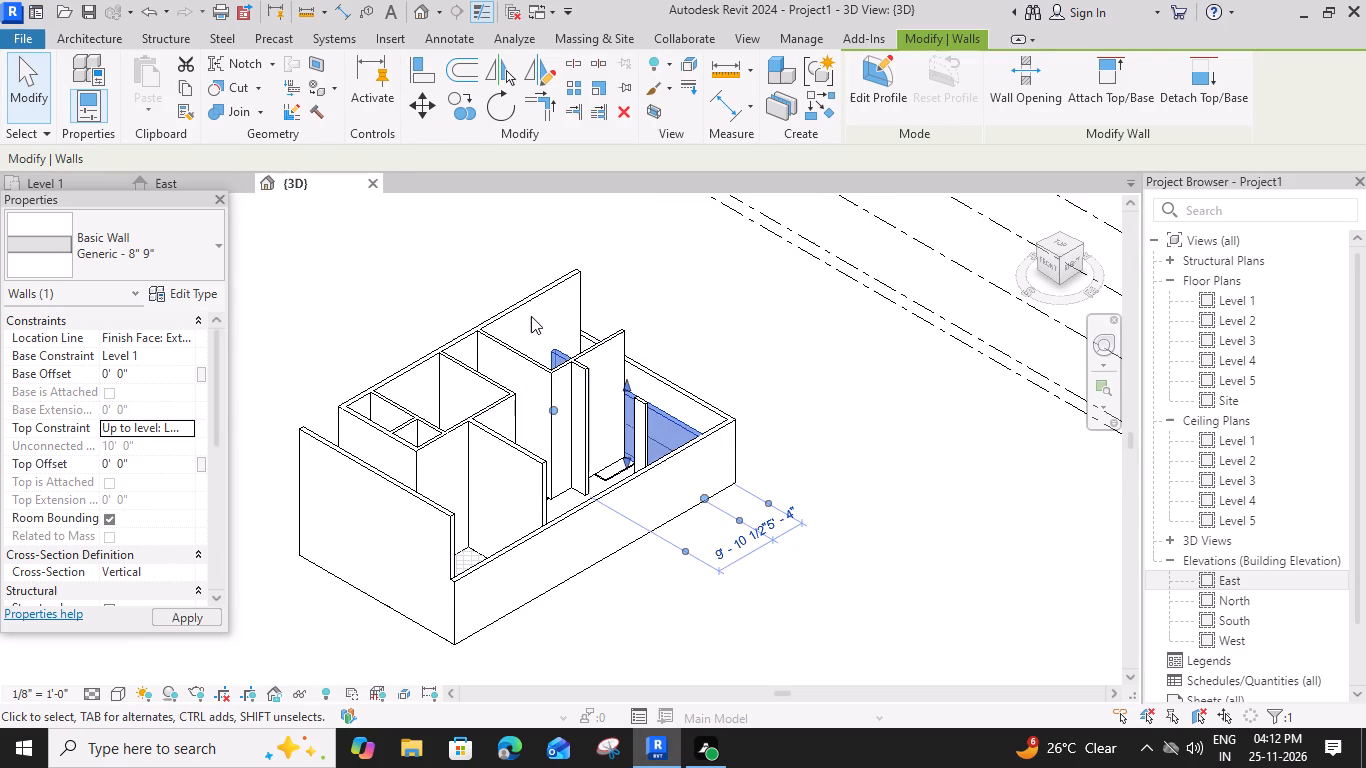
{"action": "left_click", "coordinate": [517, 320]}
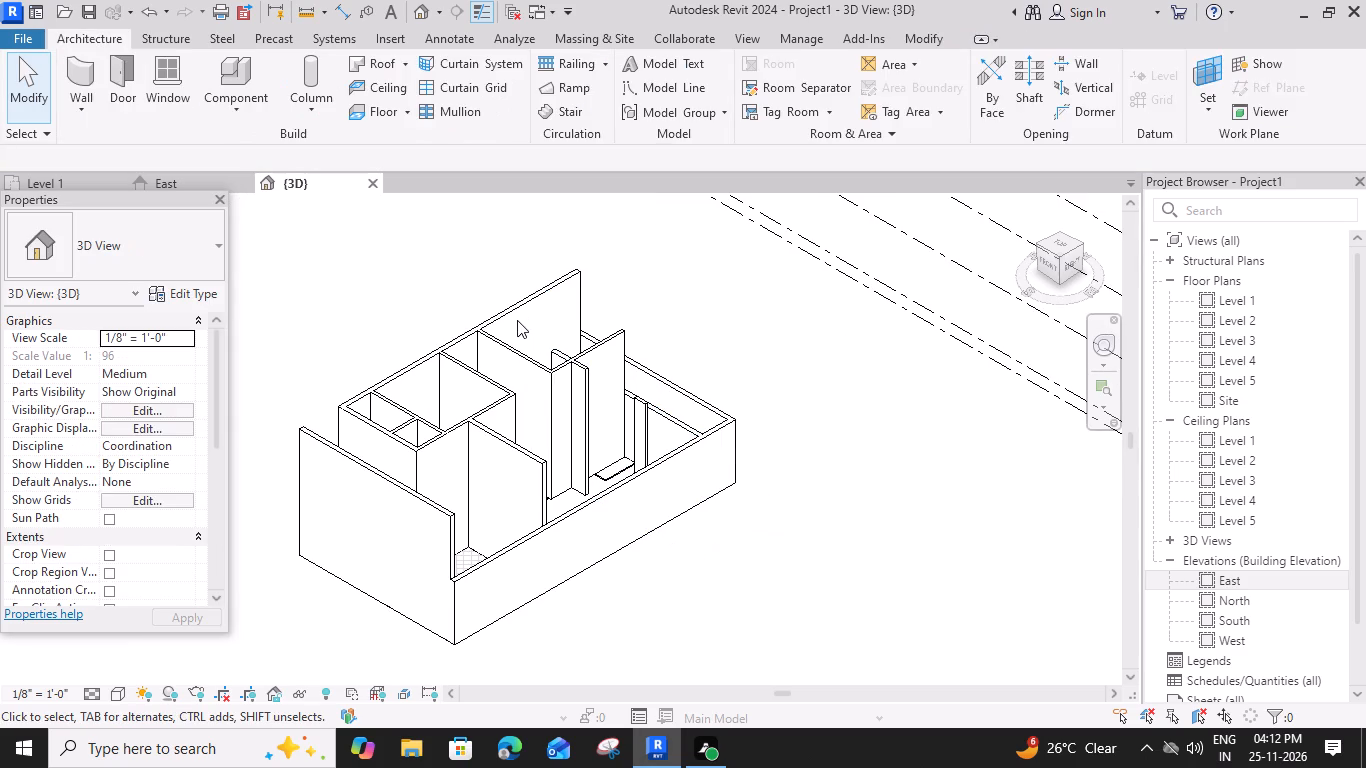
Constrain the tops of eleven walls to Level 2: the bedroom-side exterior wall and the bedroom, kitchen, staircase, drawing room, toilet and living-parking partitions.
{"action": "left_click", "coordinate": [455, 339]}
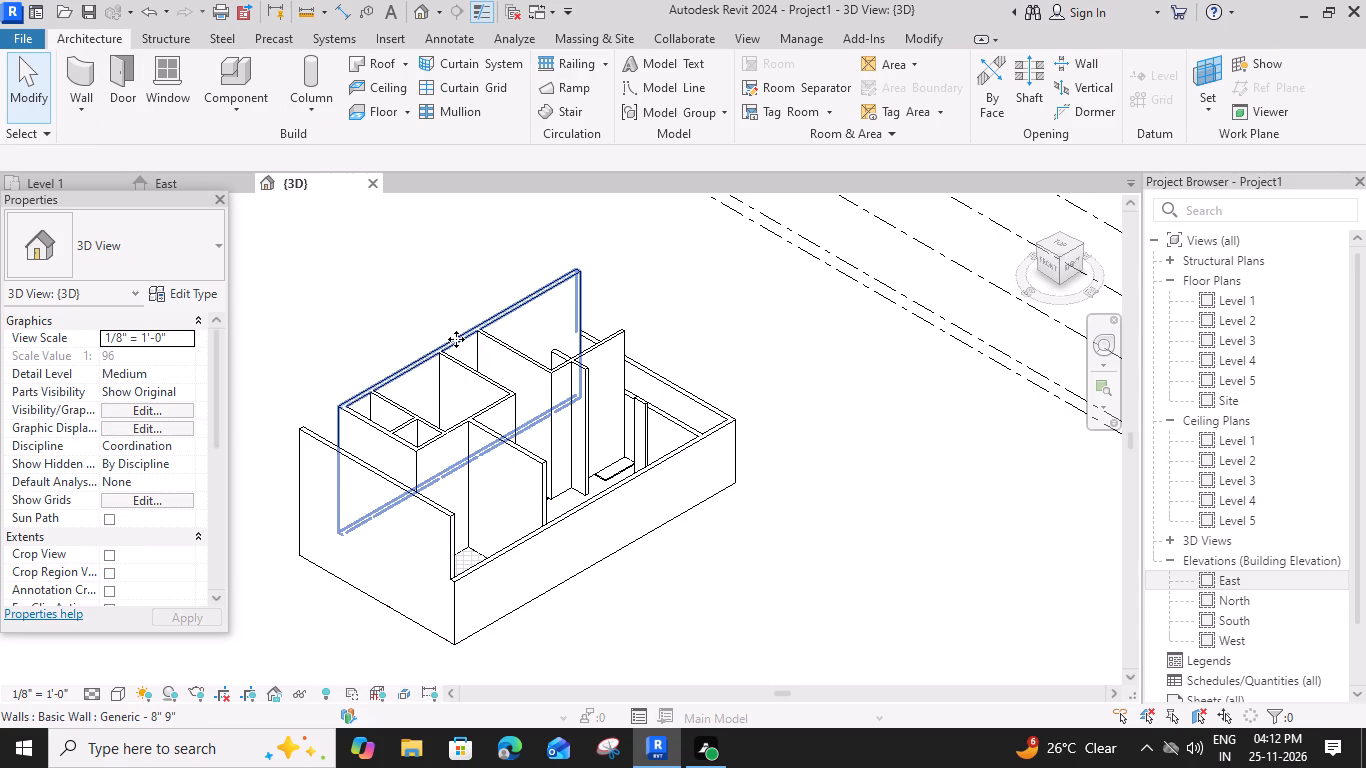
{"action": "left_click", "coordinate": [526, 372], "text": "ctrl"}
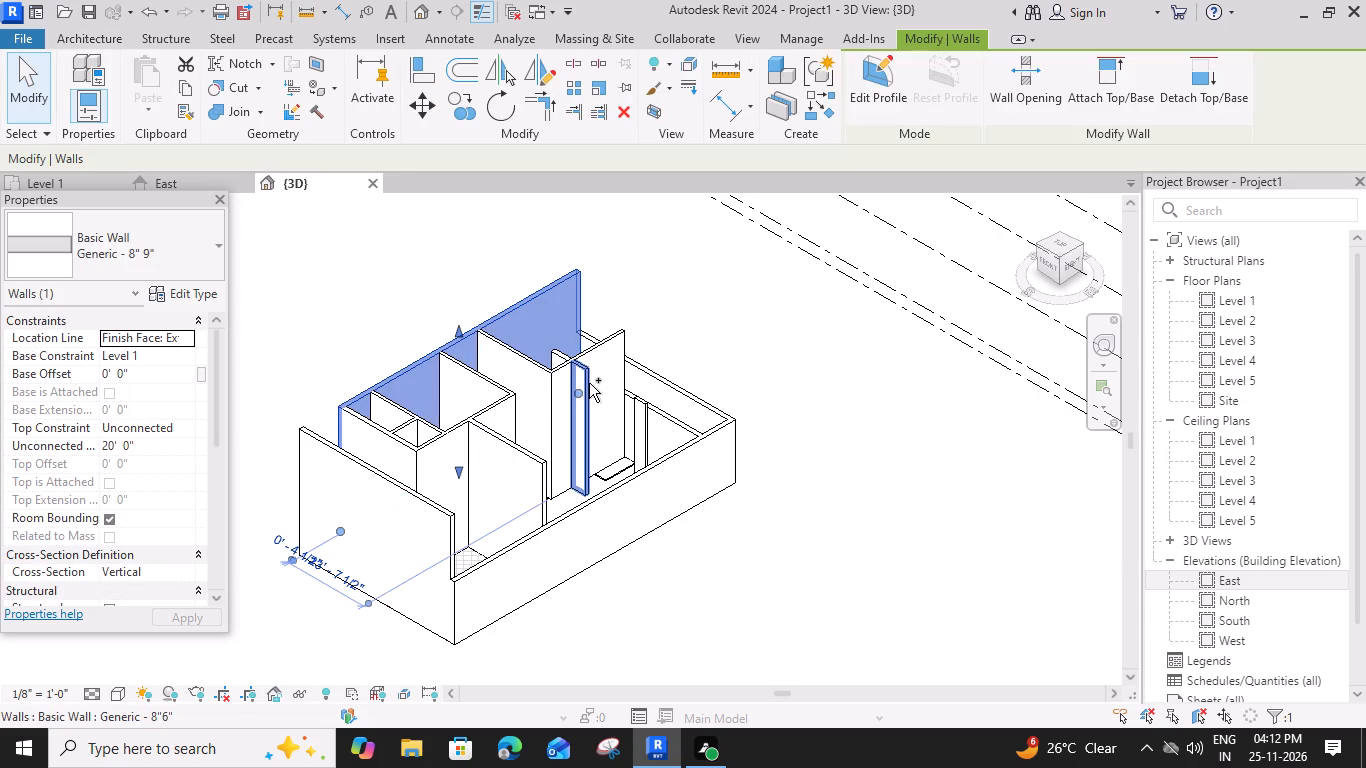
{"action": "left_click", "coordinate": [552, 385], "text": "ctrl"}
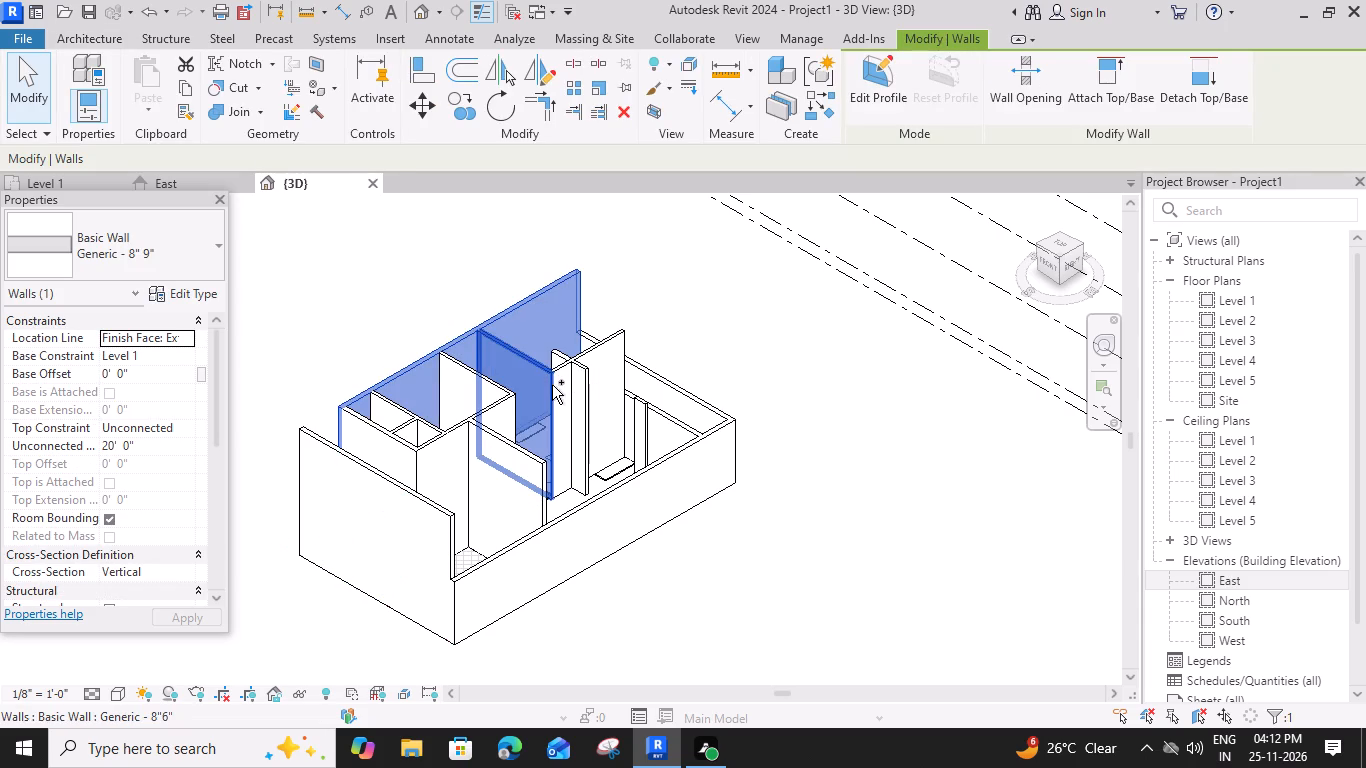
{"action": "left_click", "coordinate": [603, 355], "text": "ctrl"}
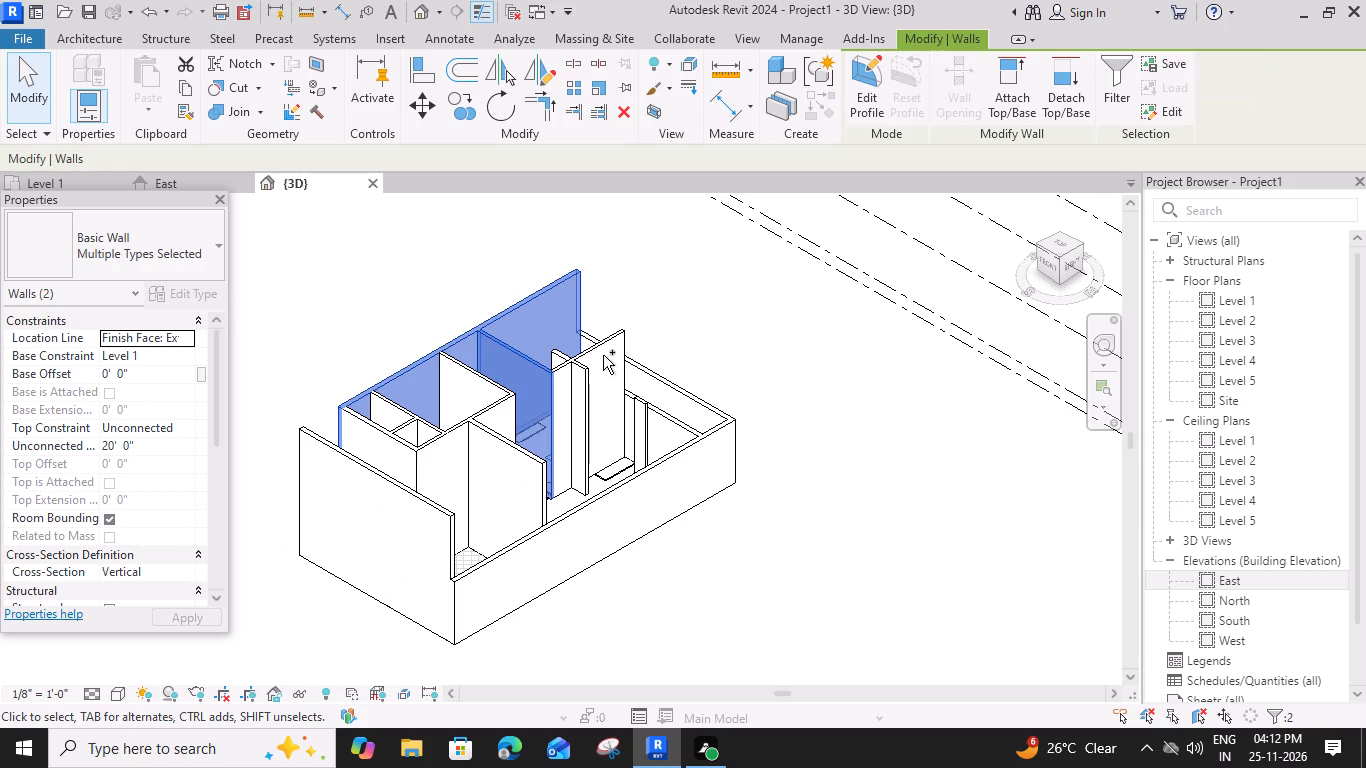
{"action": "left_click", "coordinate": [575, 369], "text": "ctrl"}
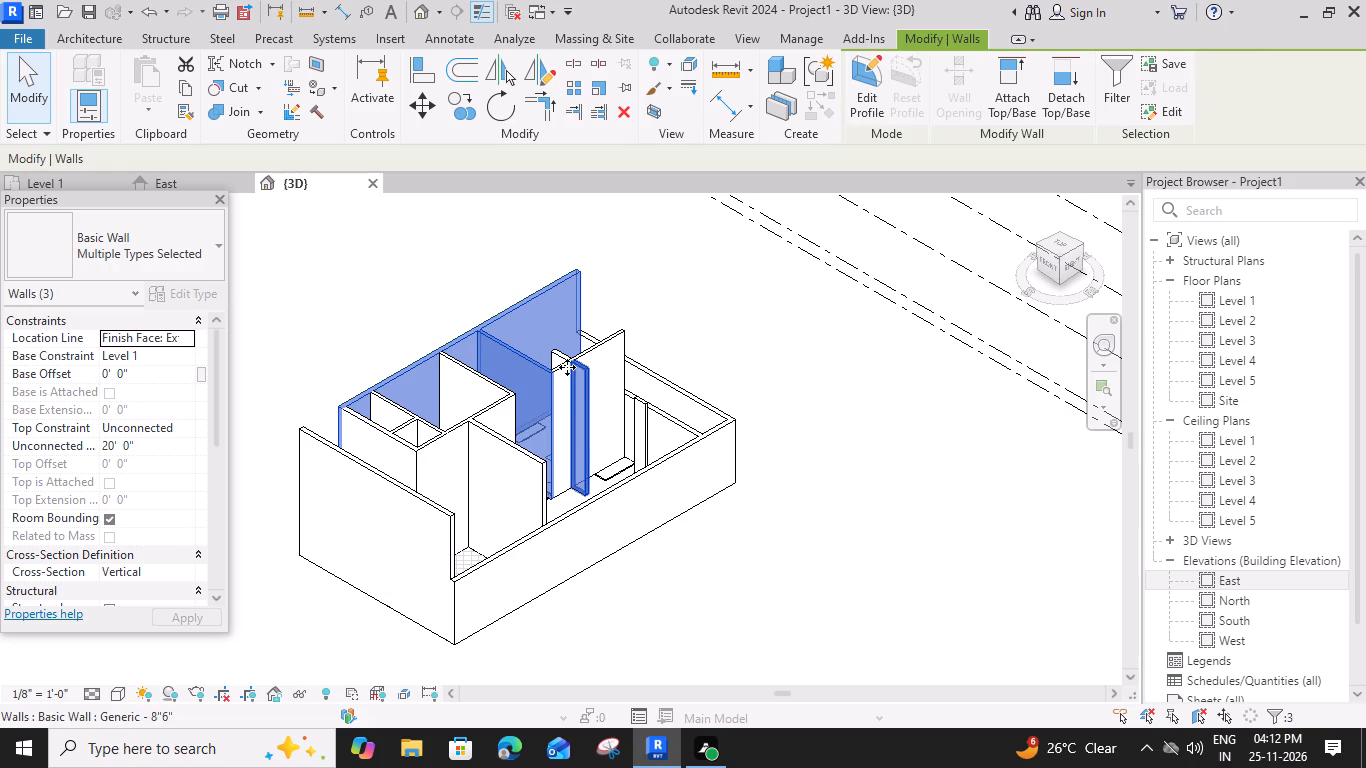
{"action": "scroll", "coordinate": [562, 370], "scroll_direction": "up", "scroll_amount": 5}
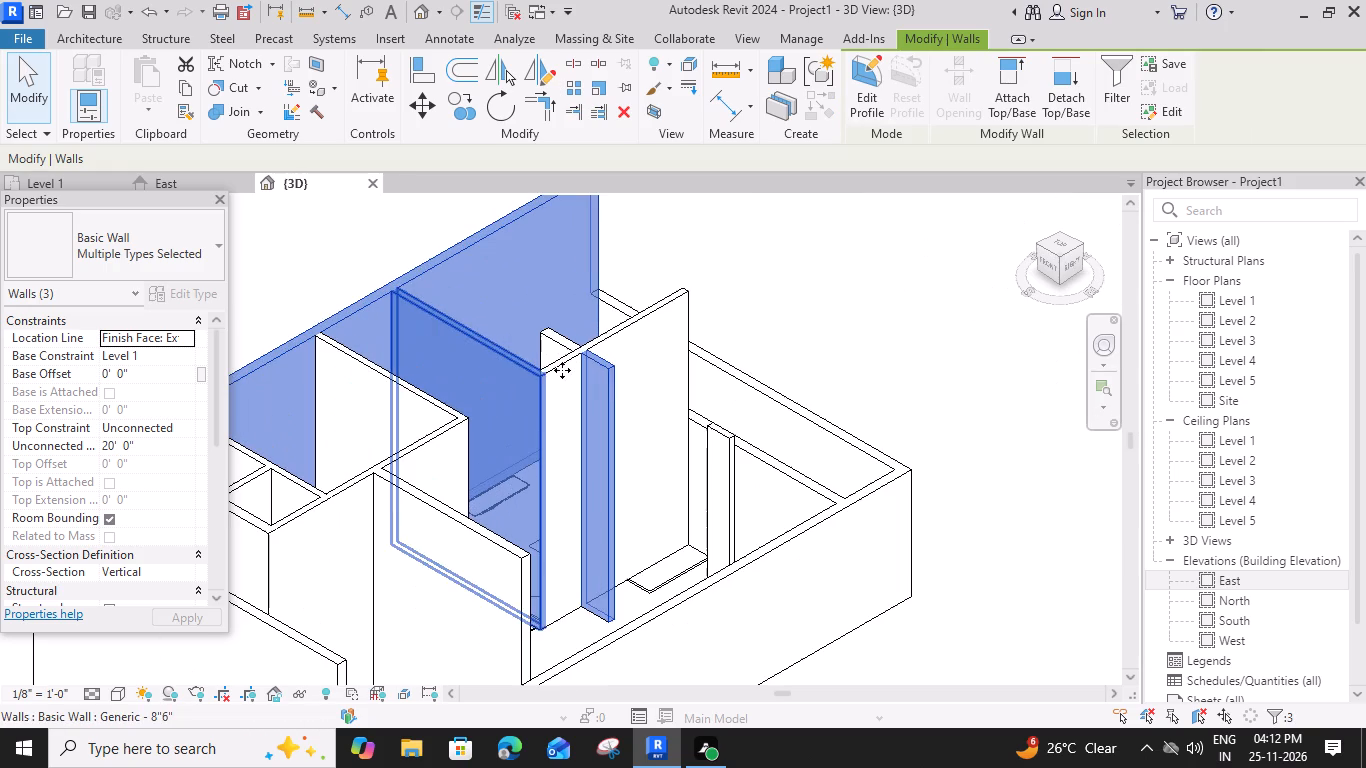
{"action": "left_click", "coordinate": [564, 367], "text": "ctrl"}
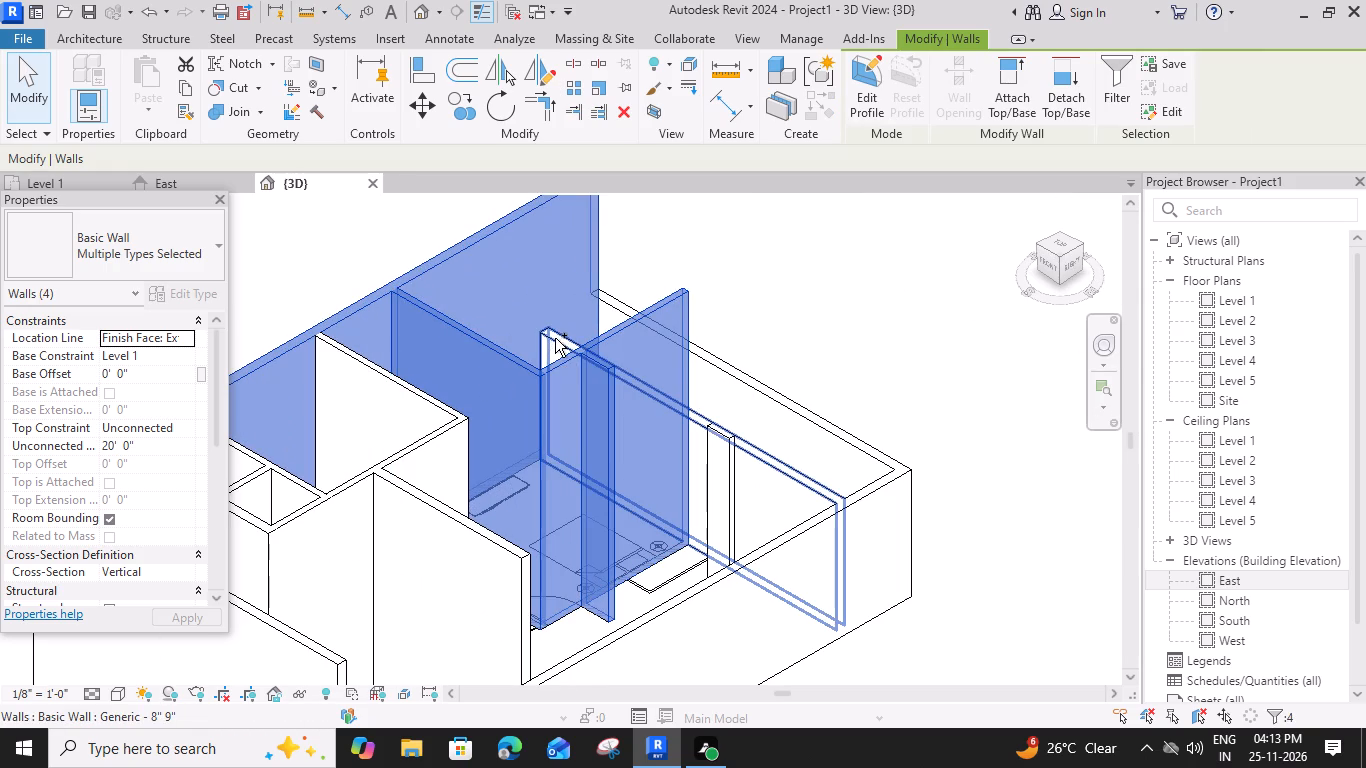
{"action": "scroll", "coordinate": [429, 425], "scroll_direction": "down", "scroll_amount": 3}
{"action": "middle_click_drag", "start_coordinate": [433, 419], "coordinate": [449, 401]}
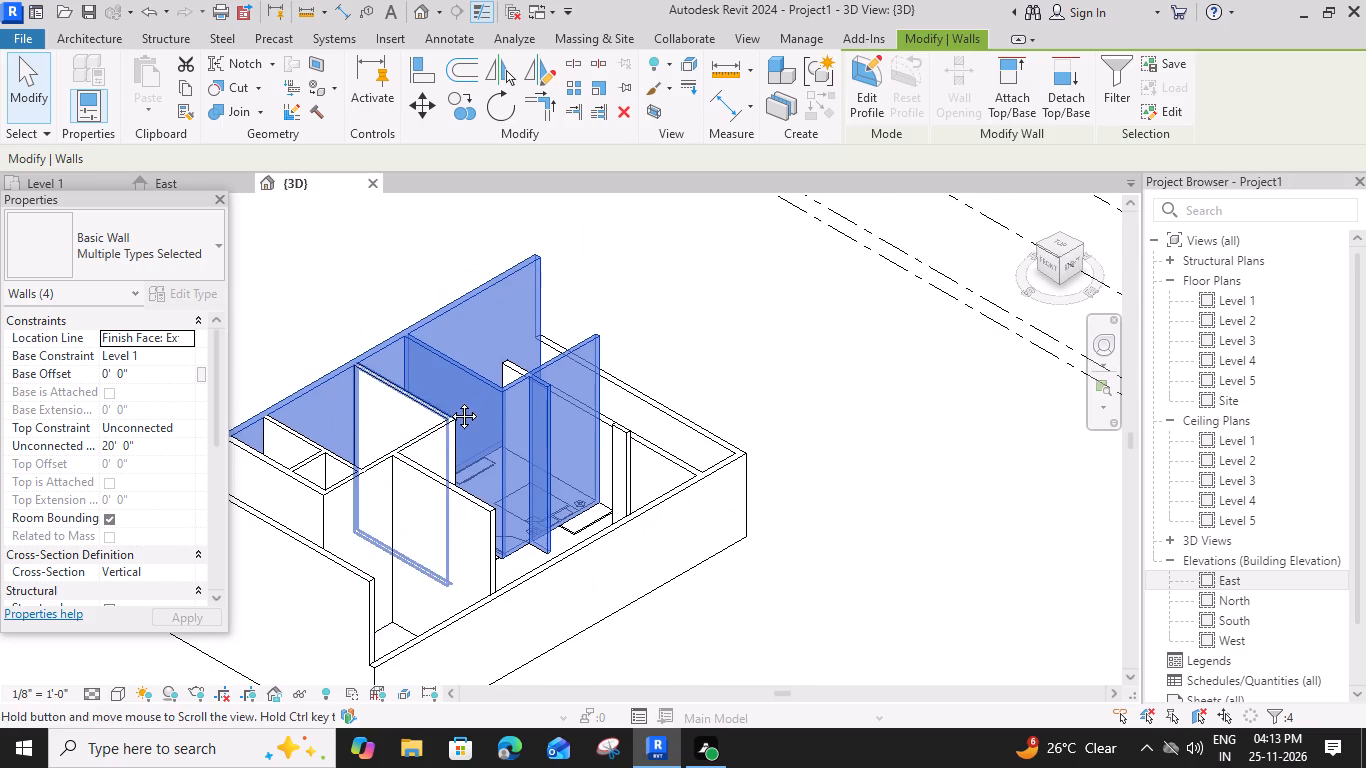
{"action": "middle_click_drag", "start_coordinate": [449, 401], "coordinate": [509, 360]}
{"action": "scroll", "coordinate": [487, 393], "scroll_direction": "up", "scroll_amount": 3}
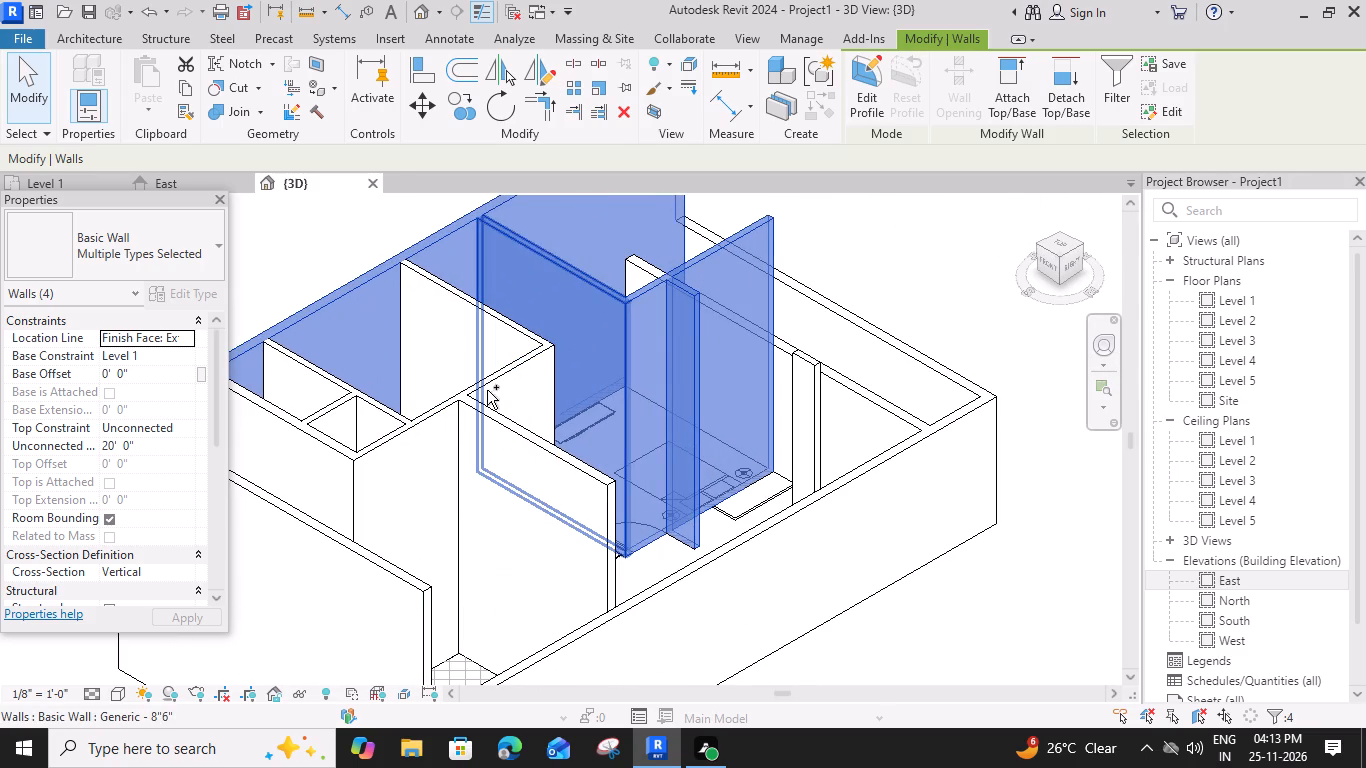
{"action": "left_click", "coordinate": [478, 391], "text": "ctrl"}
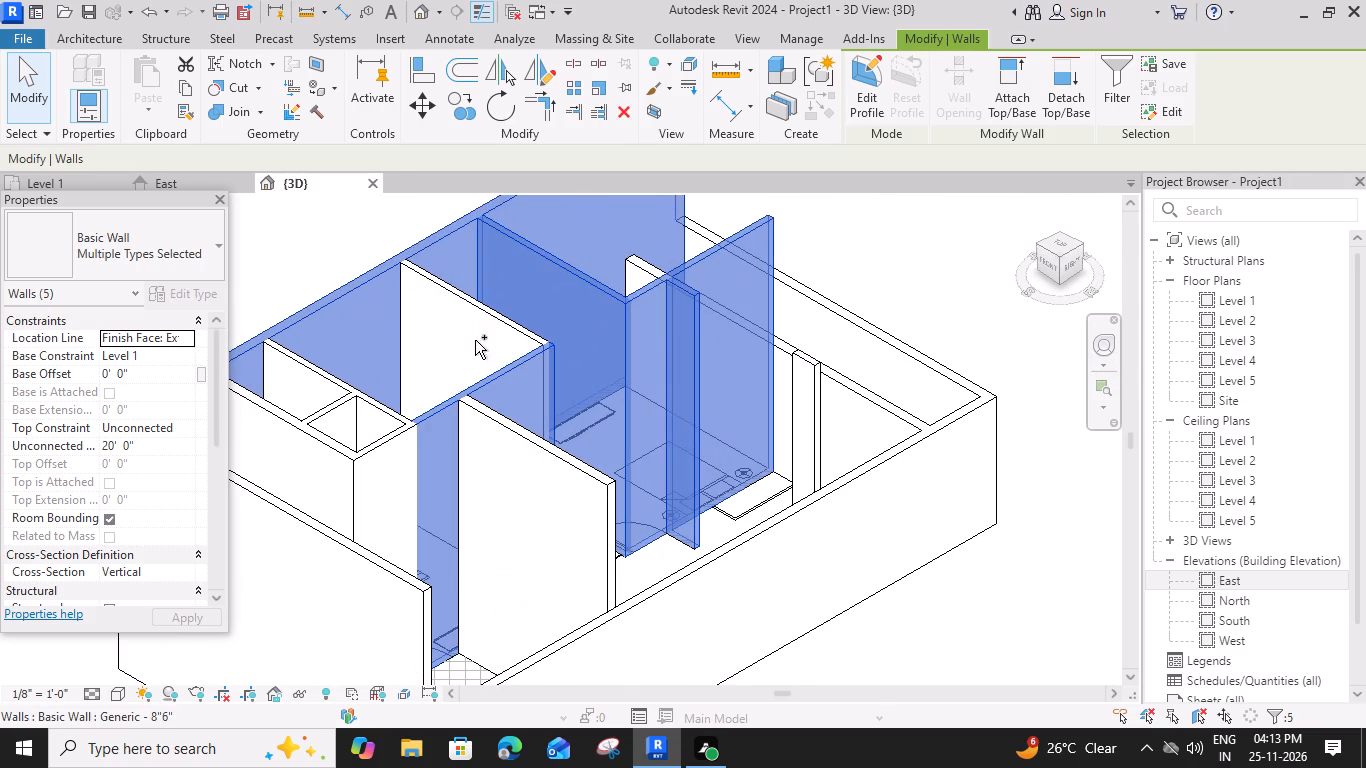
{"action": "left_click", "coordinate": [497, 324], "text": "ctrl"}
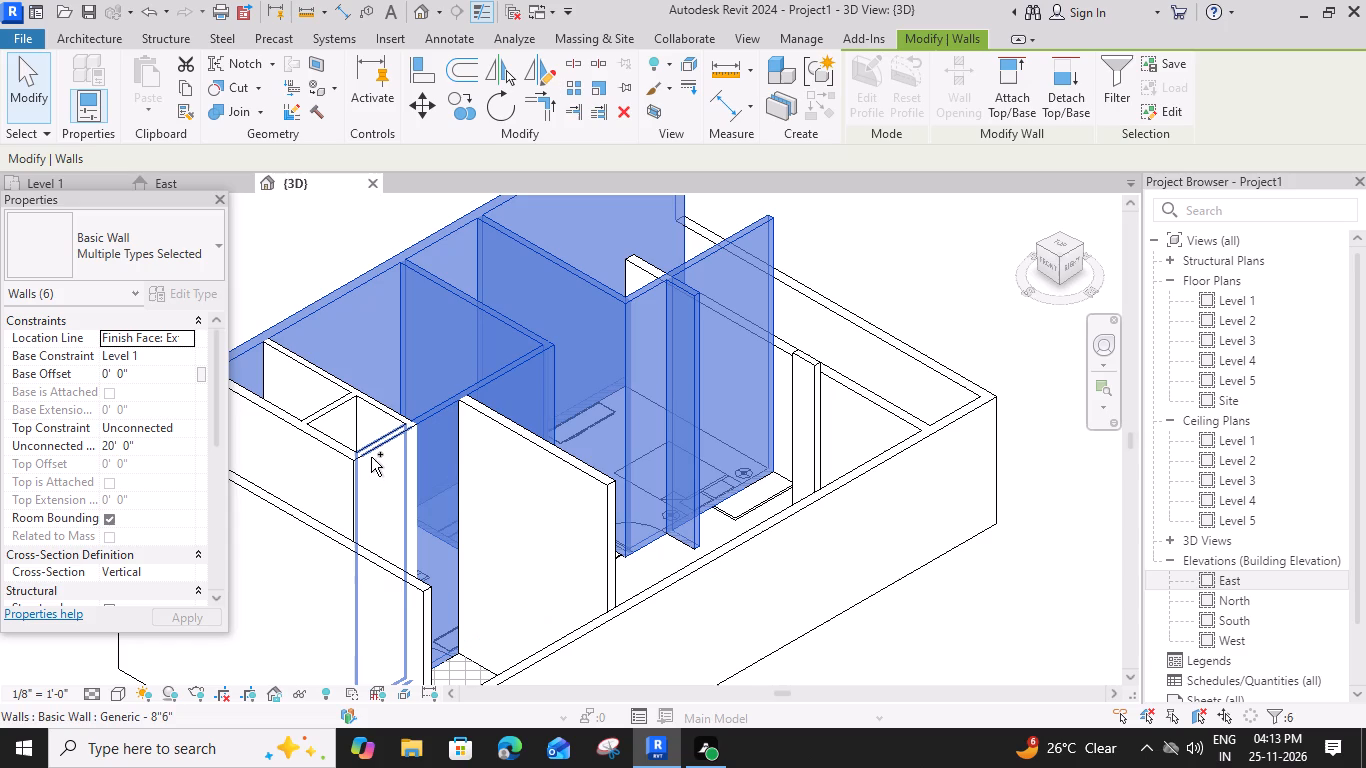
{"action": "left_click", "coordinate": [371, 457], "text": "ctrl"}
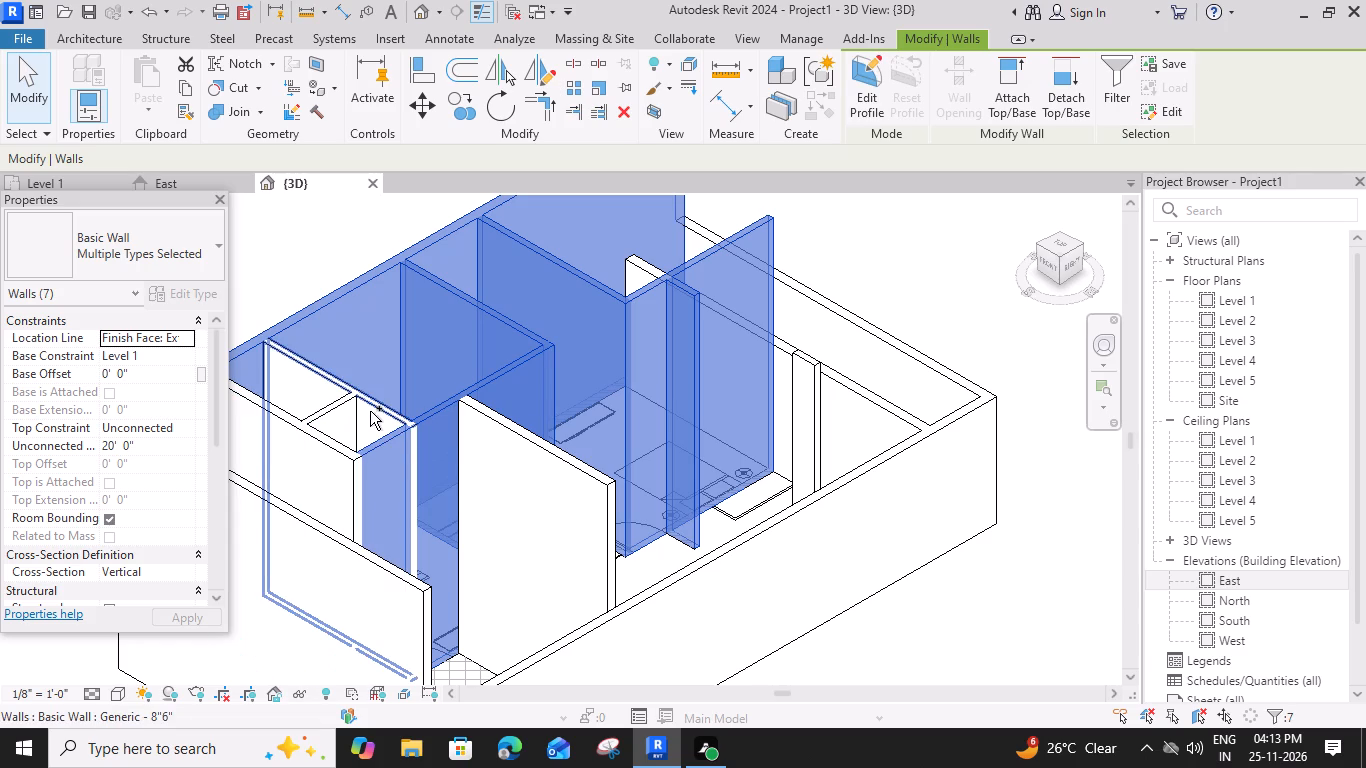
{"action": "left_click", "coordinate": [371, 411], "text": "ctrl"}
{"action": "left_click", "coordinate": [336, 413], "text": "ctrl"}
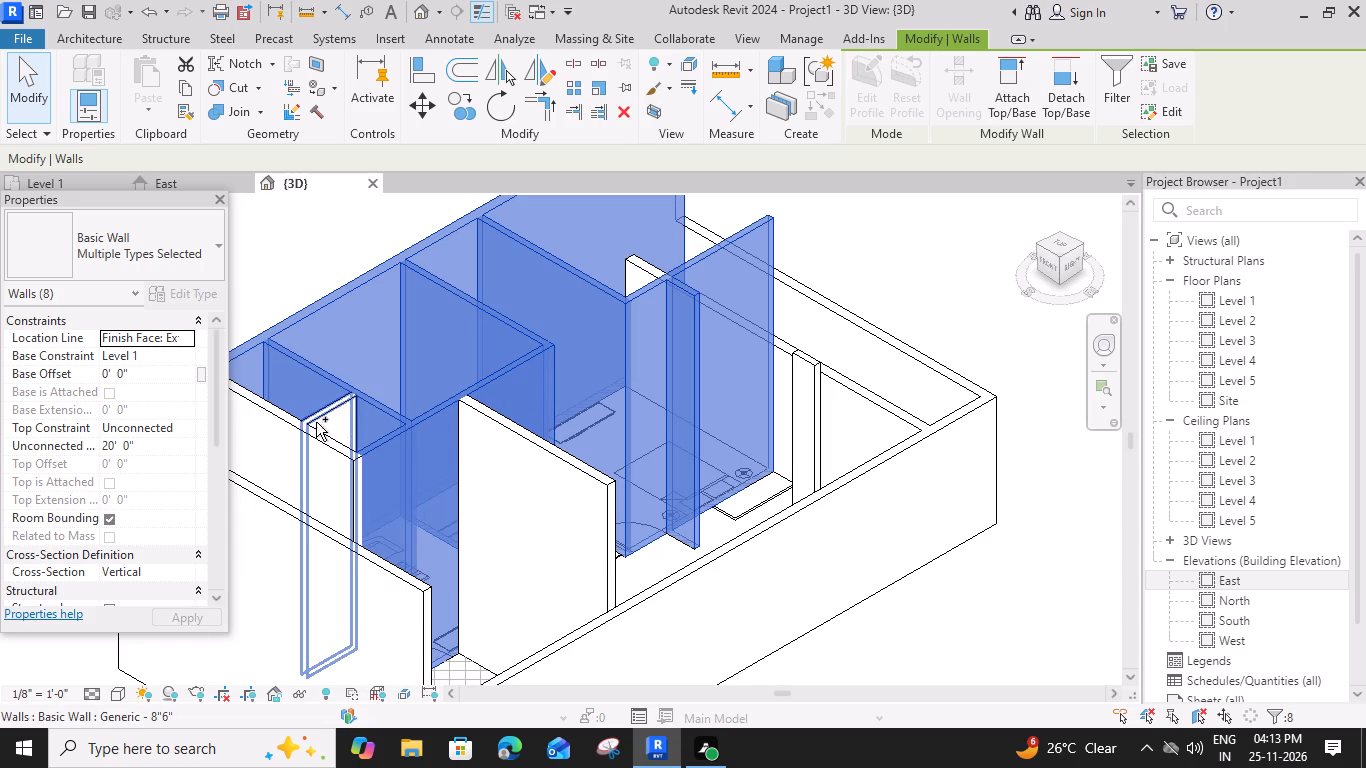
{"action": "left_click", "coordinate": [325, 463], "text": "ctrl"}
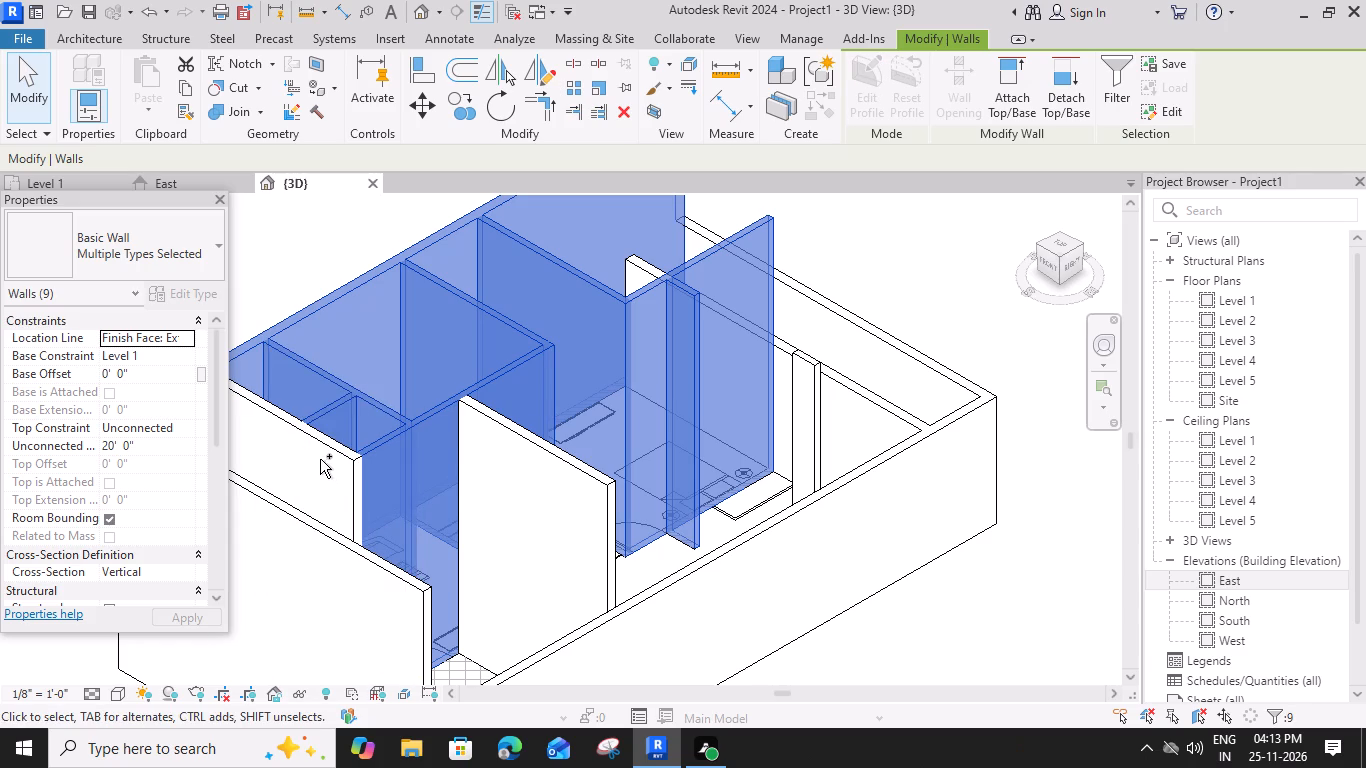
{"action": "left_click", "coordinate": [335, 455], "text": "ctrl"}
{"action": "left_click", "coordinate": [516, 435], "text": "ctrl"}
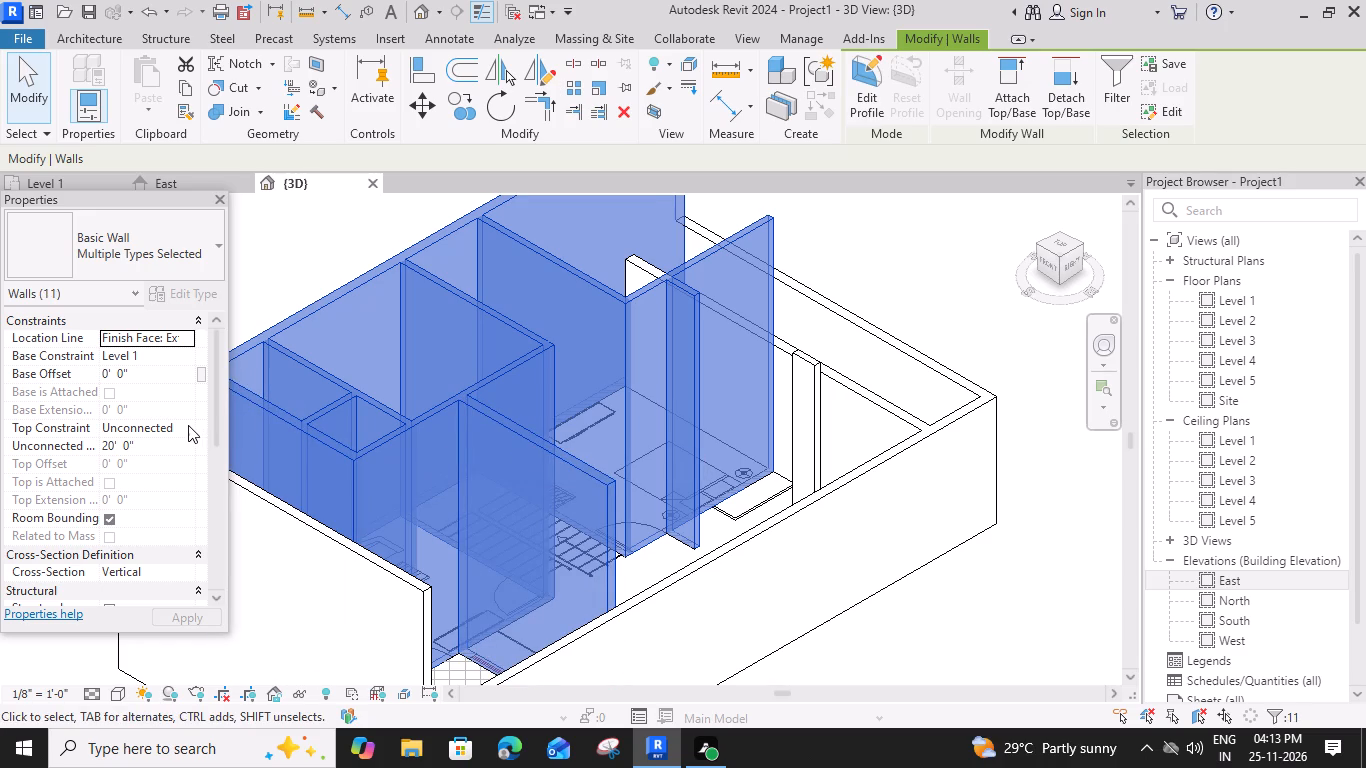
{"action": "left_click", "coordinate": [188, 425]}
{"action": "left_click", "coordinate": [198, 486]}
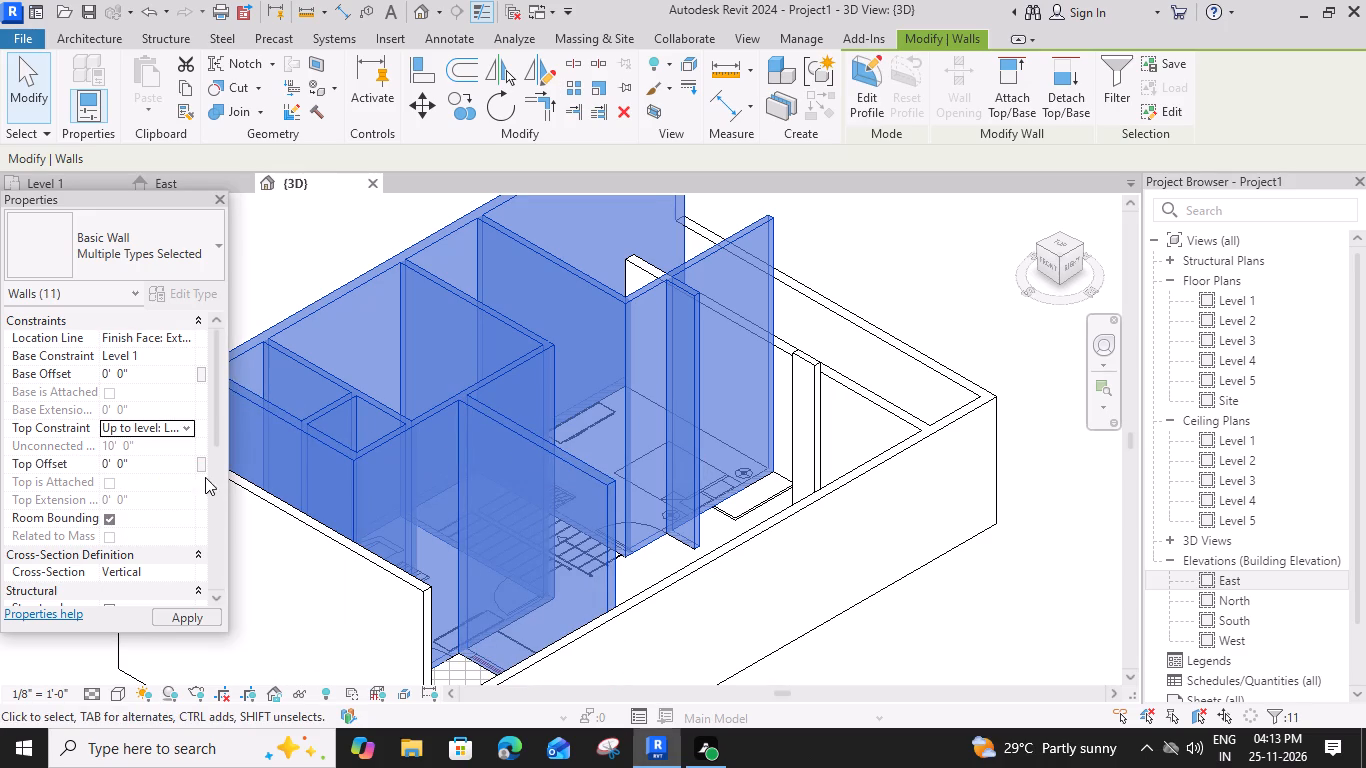
Constrain the top of the front exterior wall along the garden and parking to Level 2.
{"action": "scroll", "coordinate": [655, 393], "scroll_direction": "down", "scroll_amount": 3}
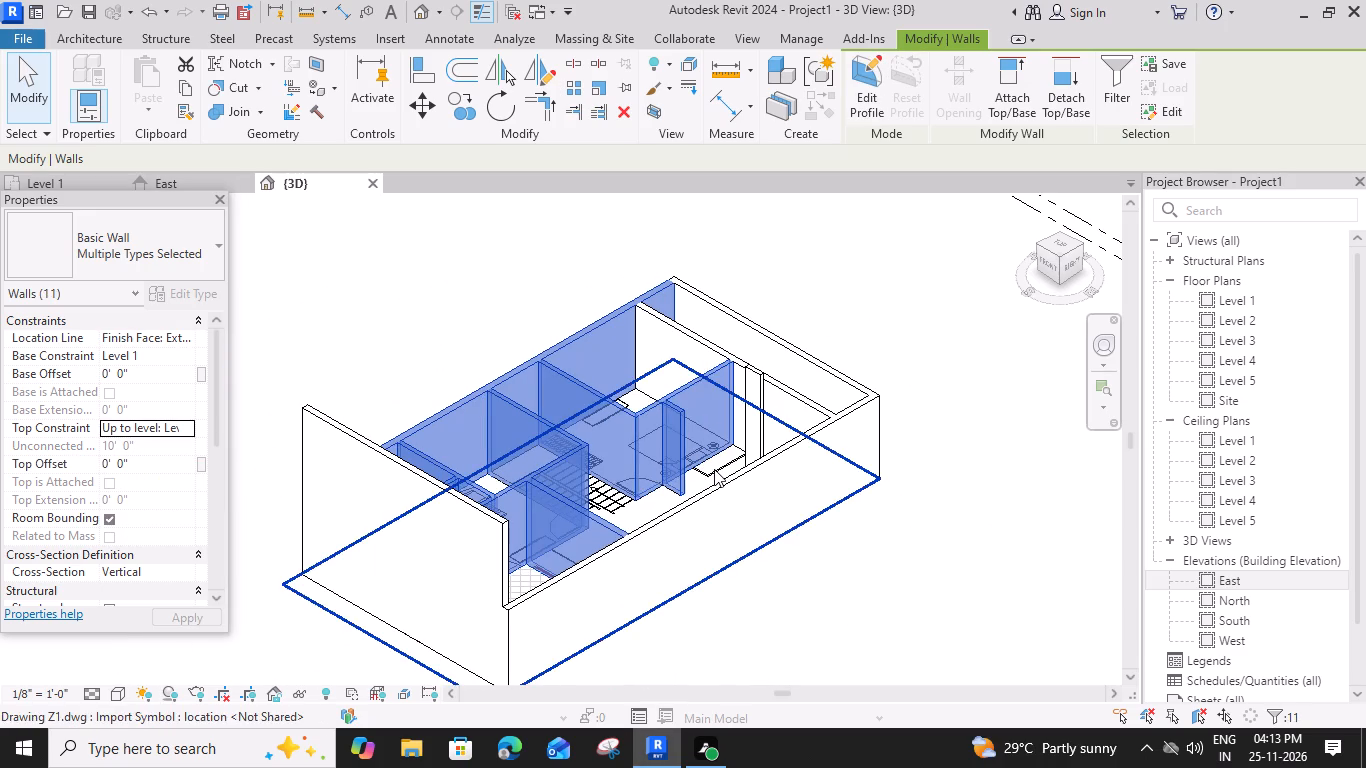
{"action": "left_click", "coordinate": [502, 535]}
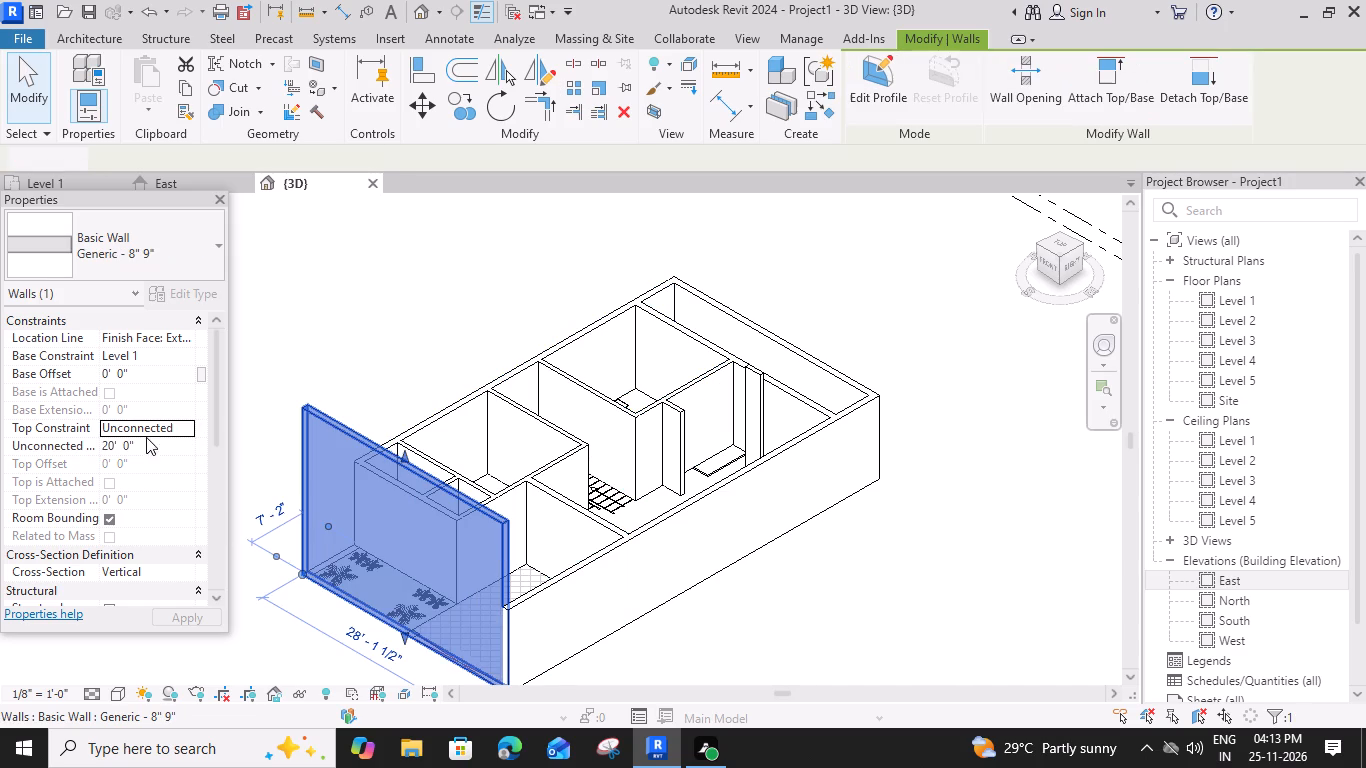
{"action": "left_click", "coordinate": [190, 426]}
{"action": "left_click", "coordinate": [197, 488]}
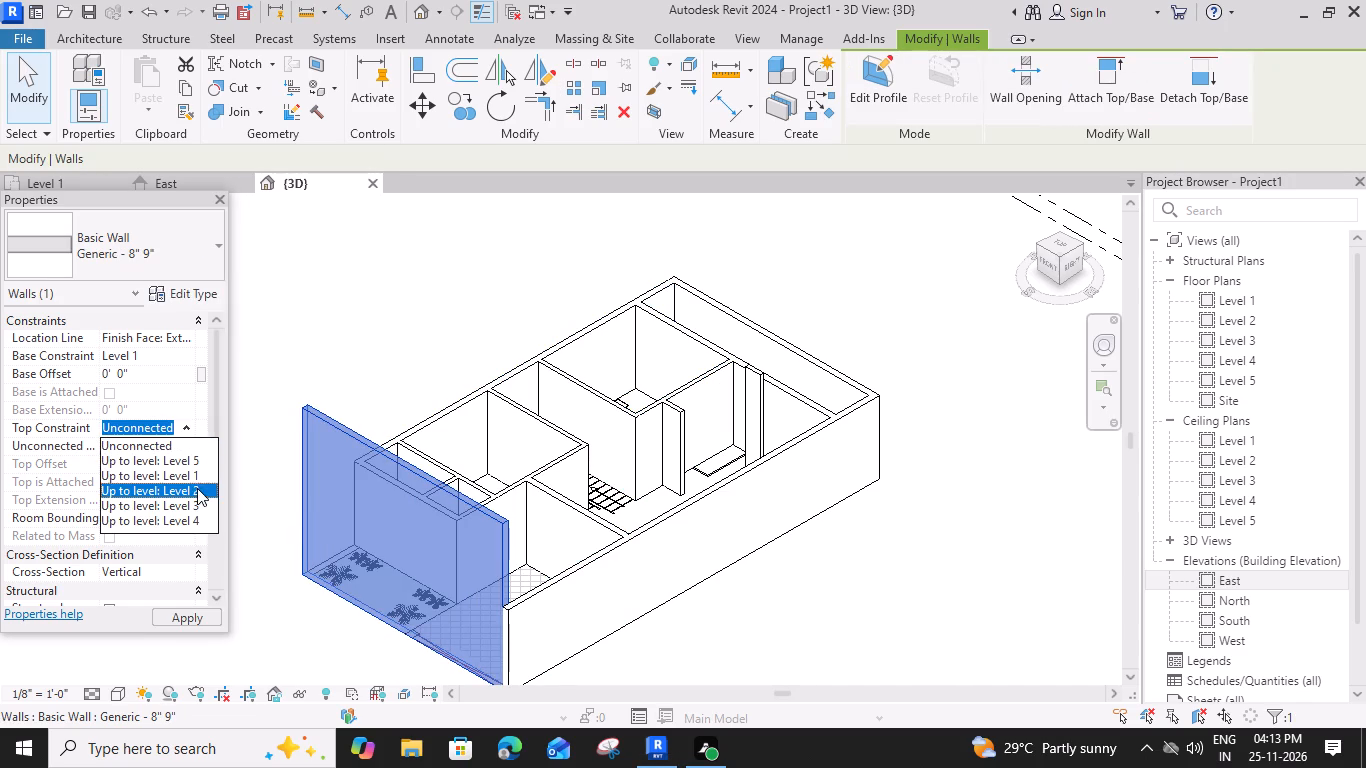
Constrain the top of the short wall stub between kitchen and dining, at the exterior wall, to Level 2 and clear the selection.
{"action": "middle_click_drag", "start_coordinate": [551, 436], "coordinate": [557, 445], "text": "shift"}
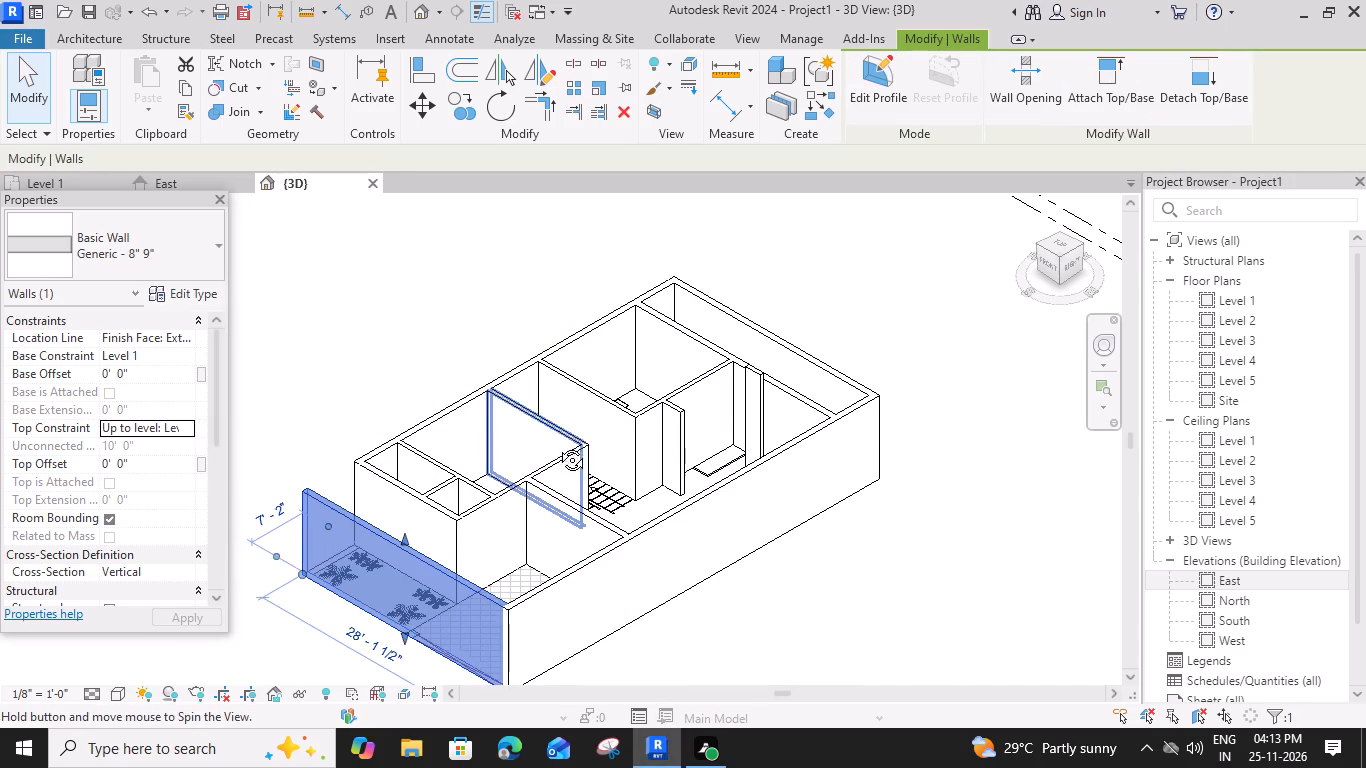
{"action": "middle_click_drag", "start_coordinate": [557, 445], "coordinate": [606, 445], "text": "shift"}
{"action": "scroll", "coordinate": [570, 409], "scroll_direction": "down", "scroll_amount": 1}
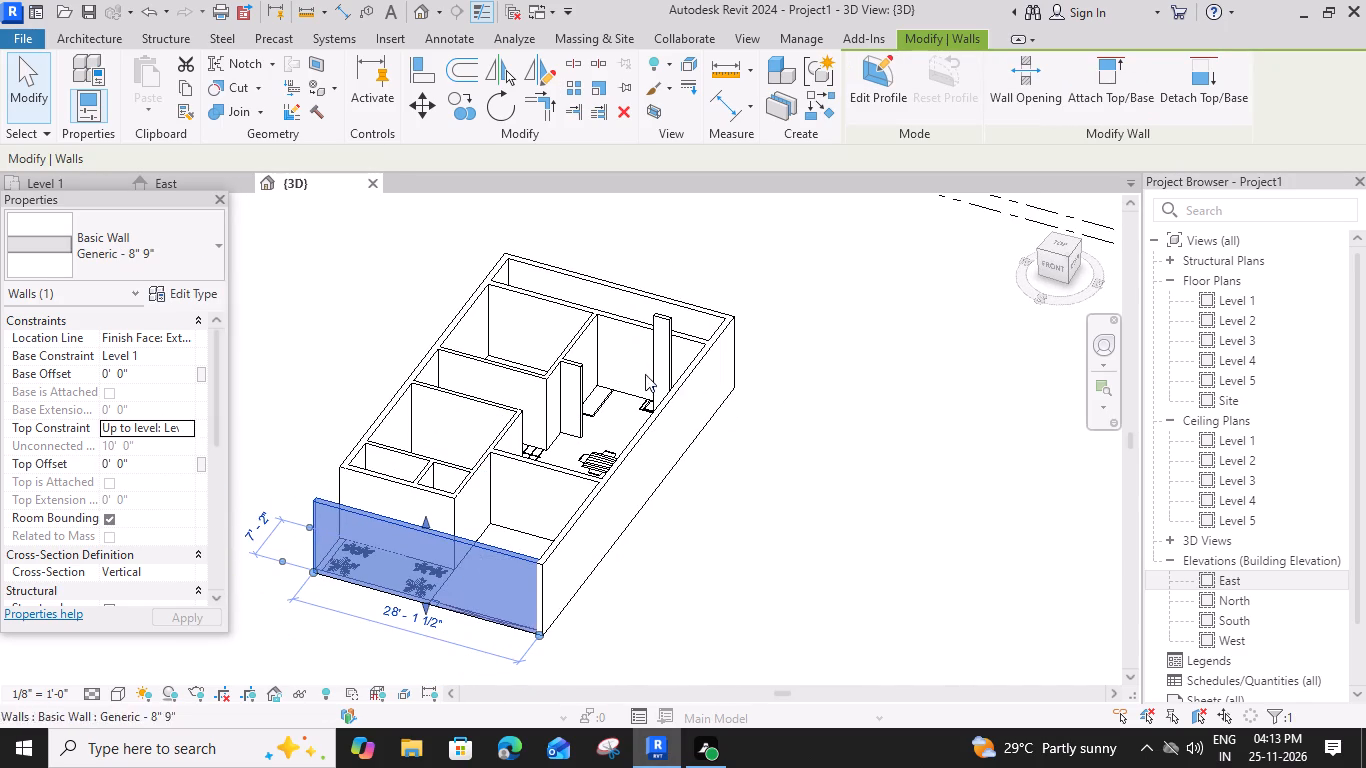
{"action": "left_click", "coordinate": [662, 359]}
{"action": "left_click", "coordinate": [185, 433]}
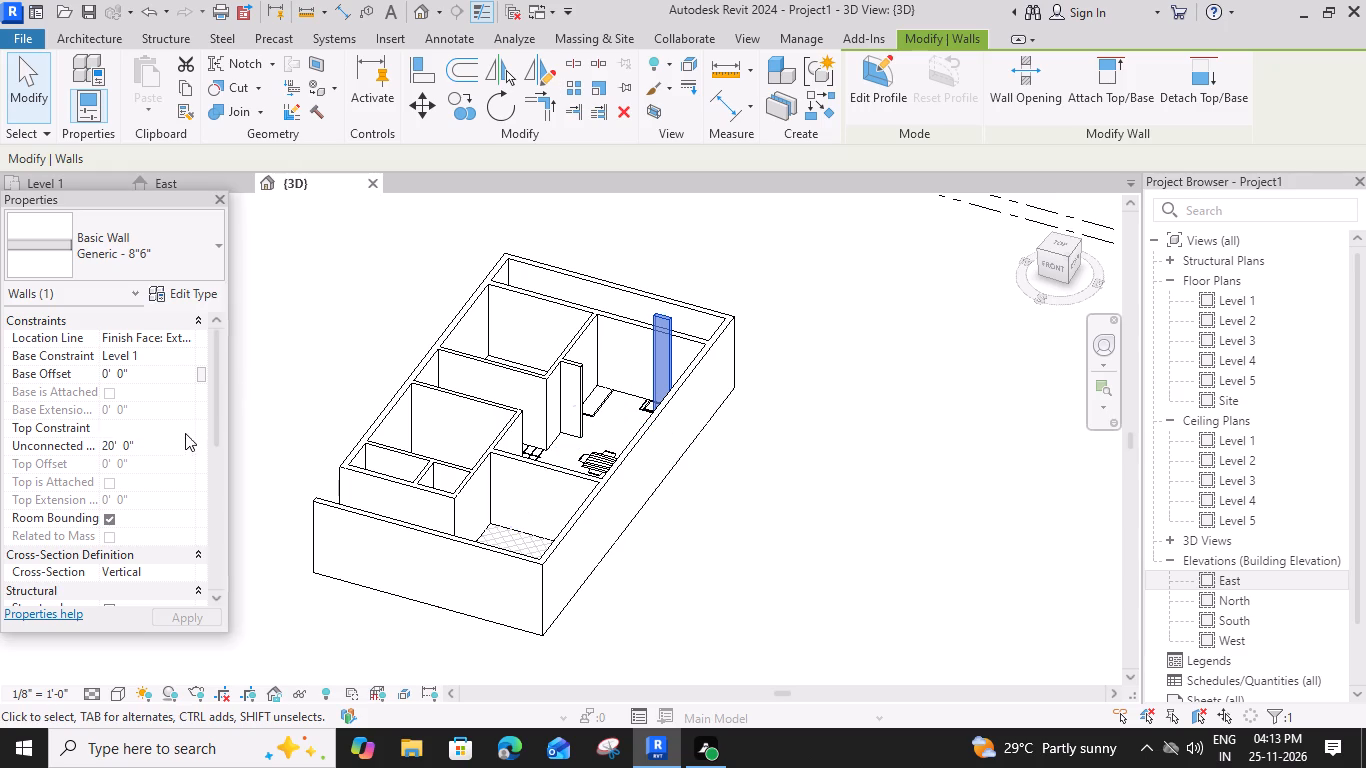
{"action": "left_click", "coordinate": [197, 489]}
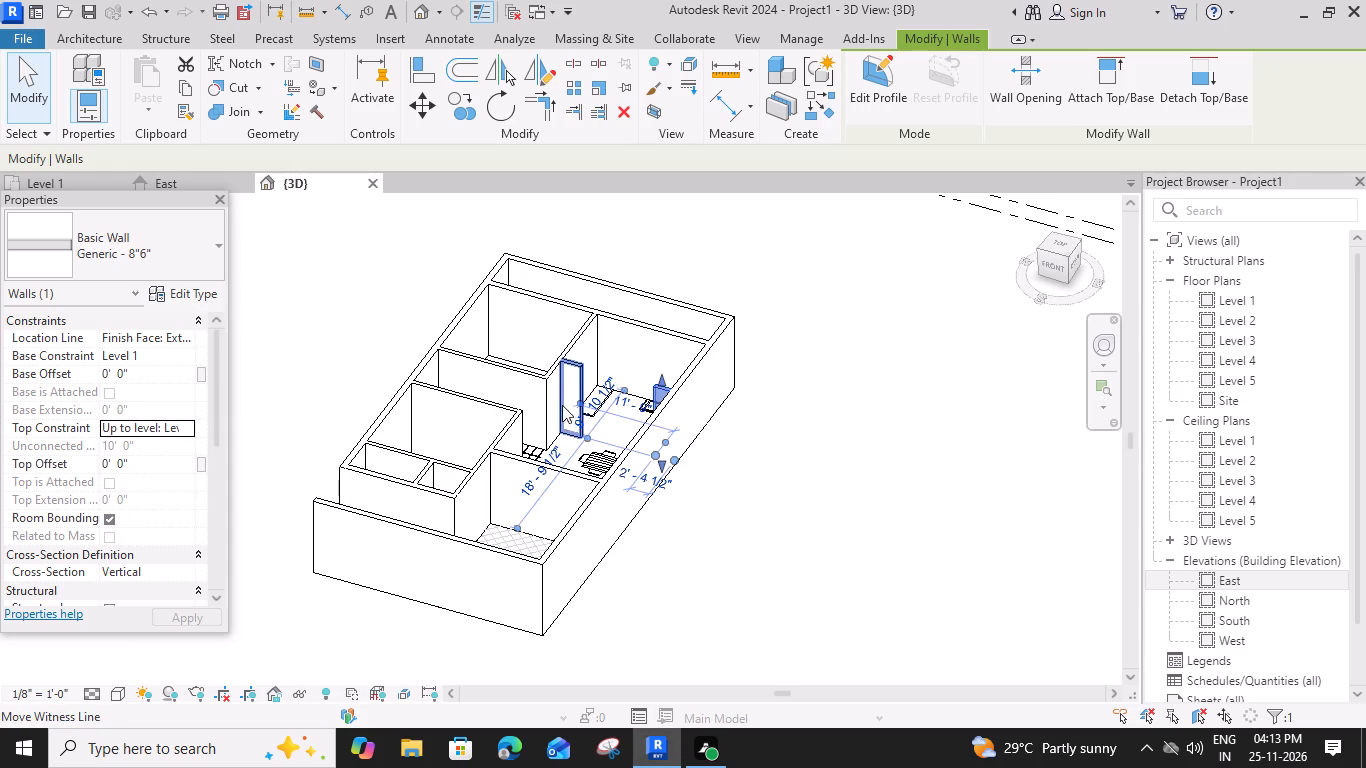
{"action": "scroll", "coordinate": [609, 454], "scroll_direction": "down", "scroll_amount": 1}
{"action": "key", "text": "Escape"}
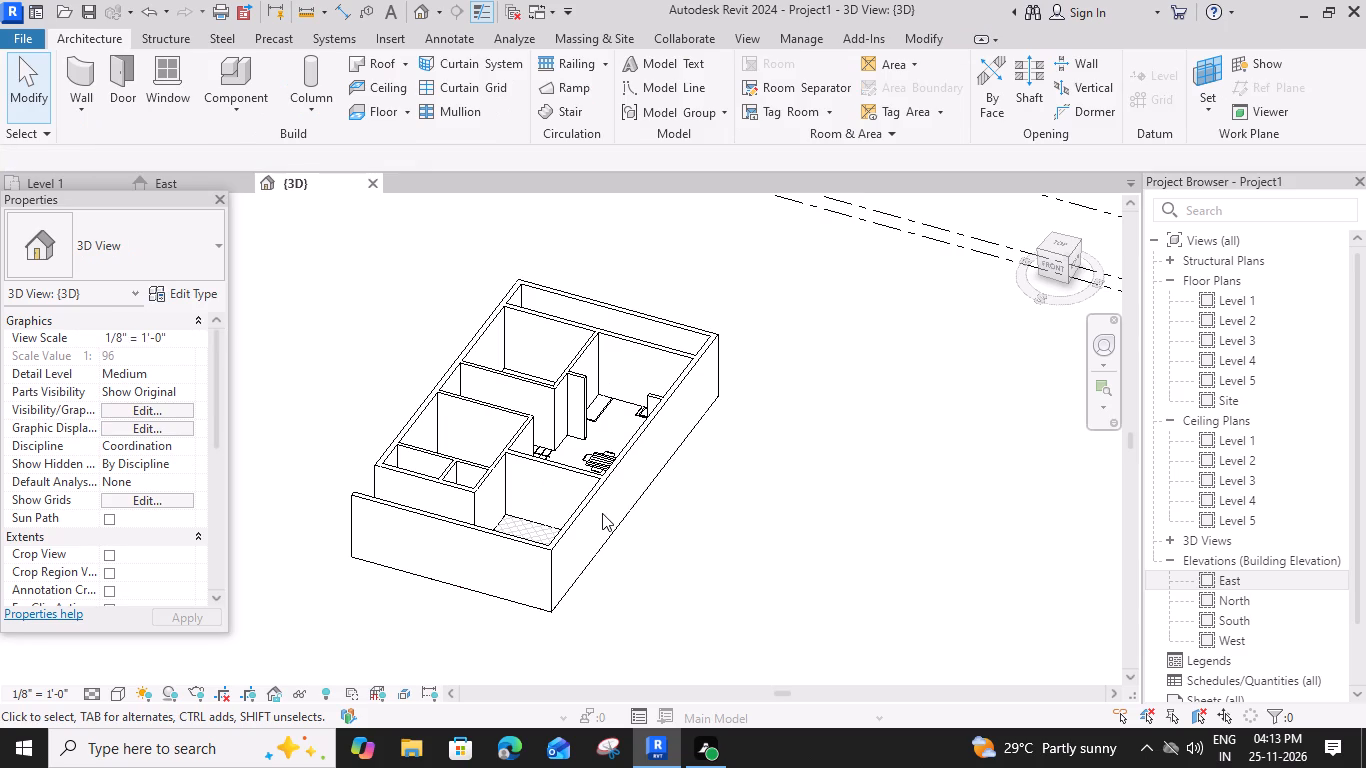
Examine the house model from several angles to check the wall heights and the interior layout.
{"action": "middle_click_drag", "start_coordinate": [602, 513], "coordinate": [718, 526]}
{"action": "middle_click_drag", "start_coordinate": [638, 508], "coordinate": [727, 513], "text": "shift"}
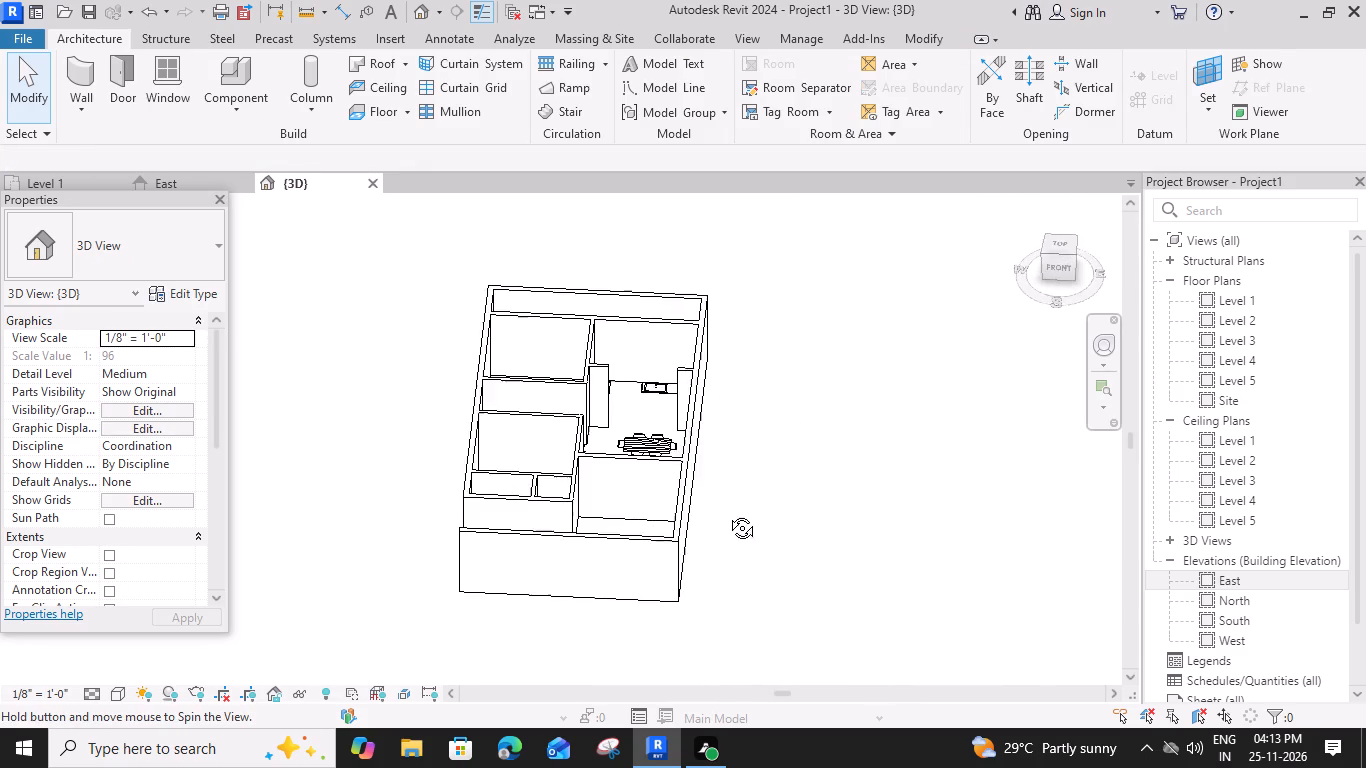
{"action": "middle_click_drag", "start_coordinate": [727, 513], "coordinate": [642, 551], "text": "shift"}
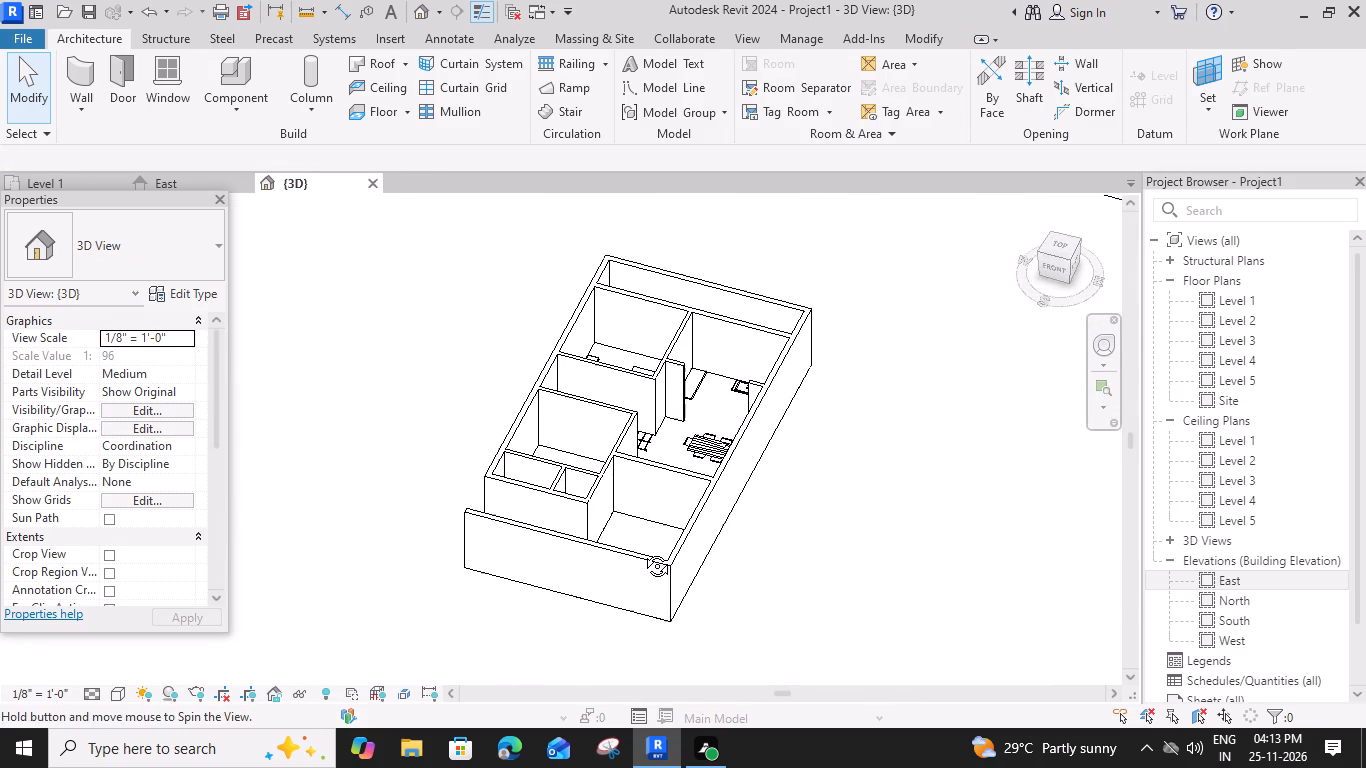
{"action": "middle_click_drag", "start_coordinate": [642, 551], "coordinate": [714, 424], "text": "shift"}
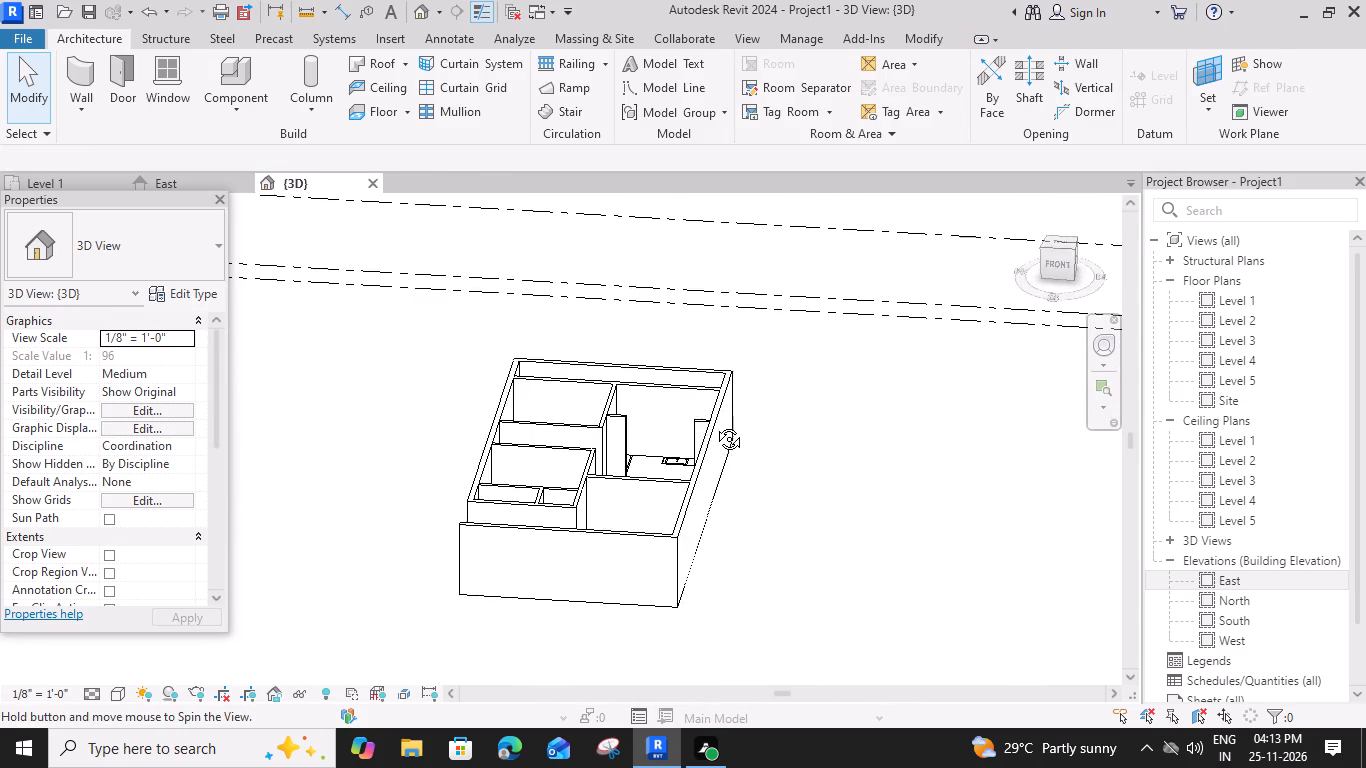
{"action": "middle_click_drag", "start_coordinate": [714, 424], "coordinate": [663, 329], "text": "shift"}
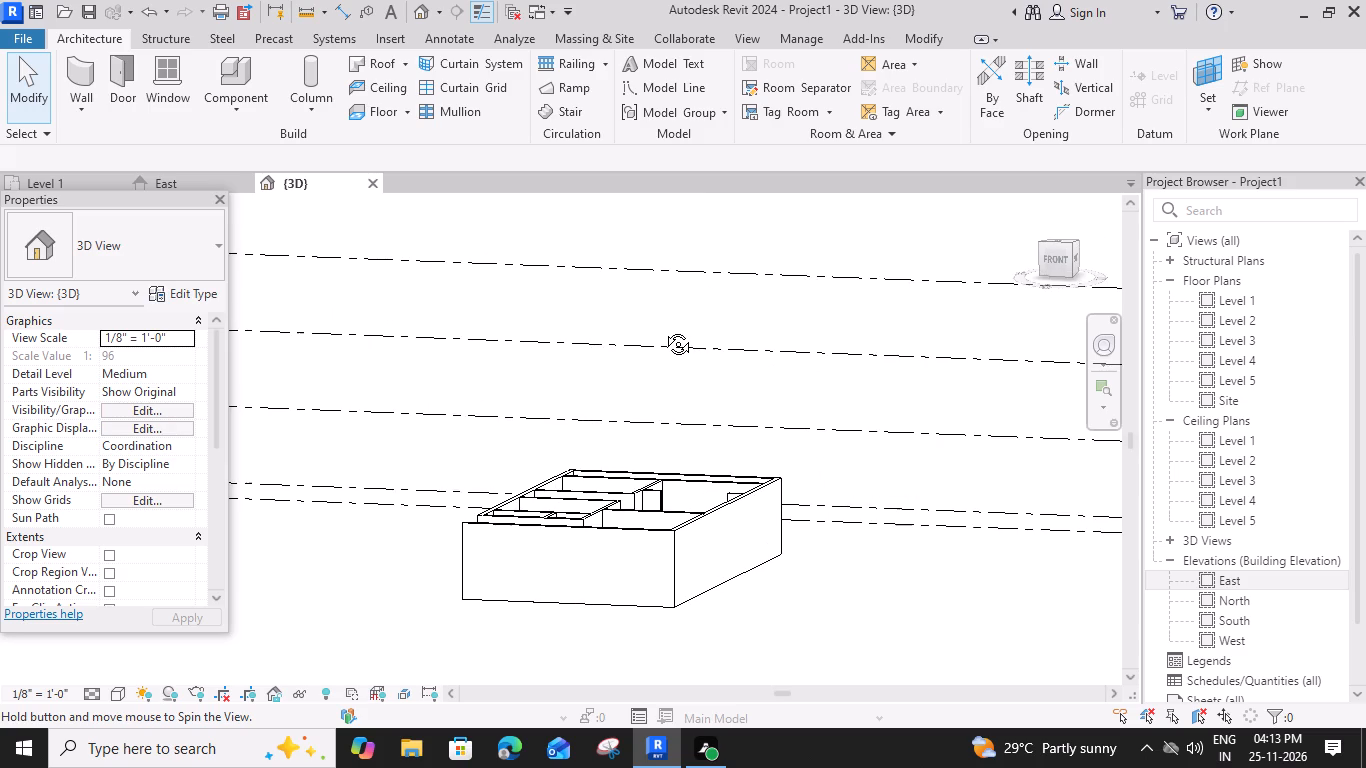
{"action": "middle_click_drag", "start_coordinate": [663, 329], "coordinate": [624, 574], "text": "shift"}
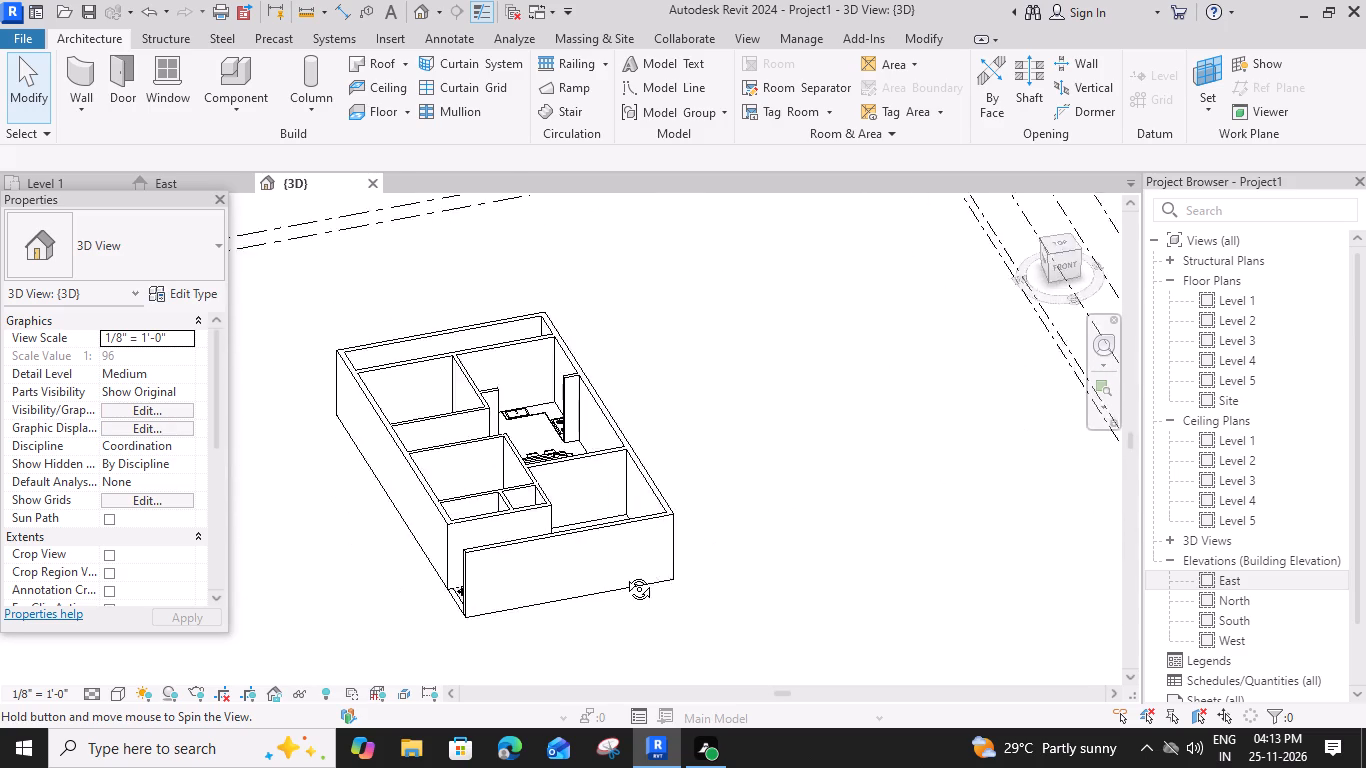
{"action": "middle_click_drag", "start_coordinate": [624, 574], "coordinate": [601, 609], "text": "shift"}
{"action": "scroll", "coordinate": [712, 377], "scroll_direction": "up", "scroll_amount": 3}
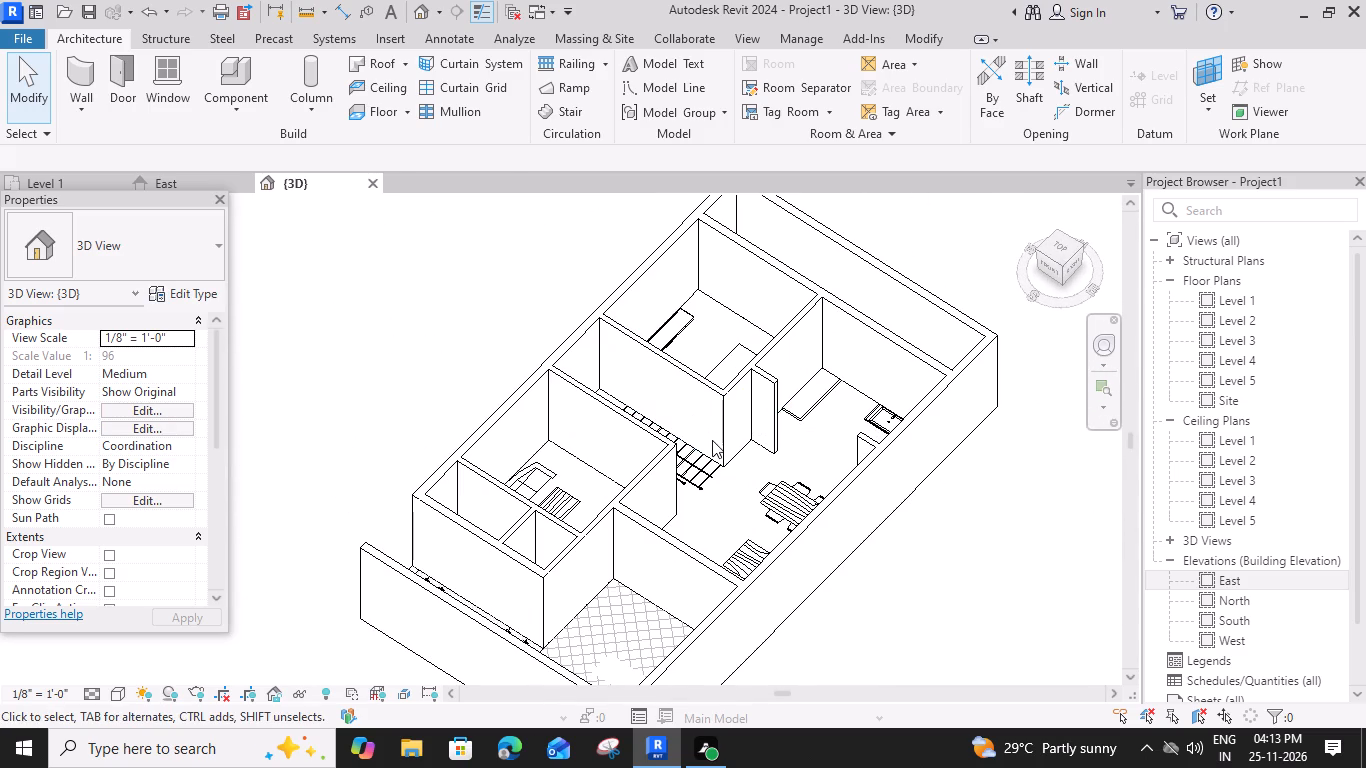
{"action": "middle_click_drag", "start_coordinate": [704, 441], "coordinate": [737, 441]}
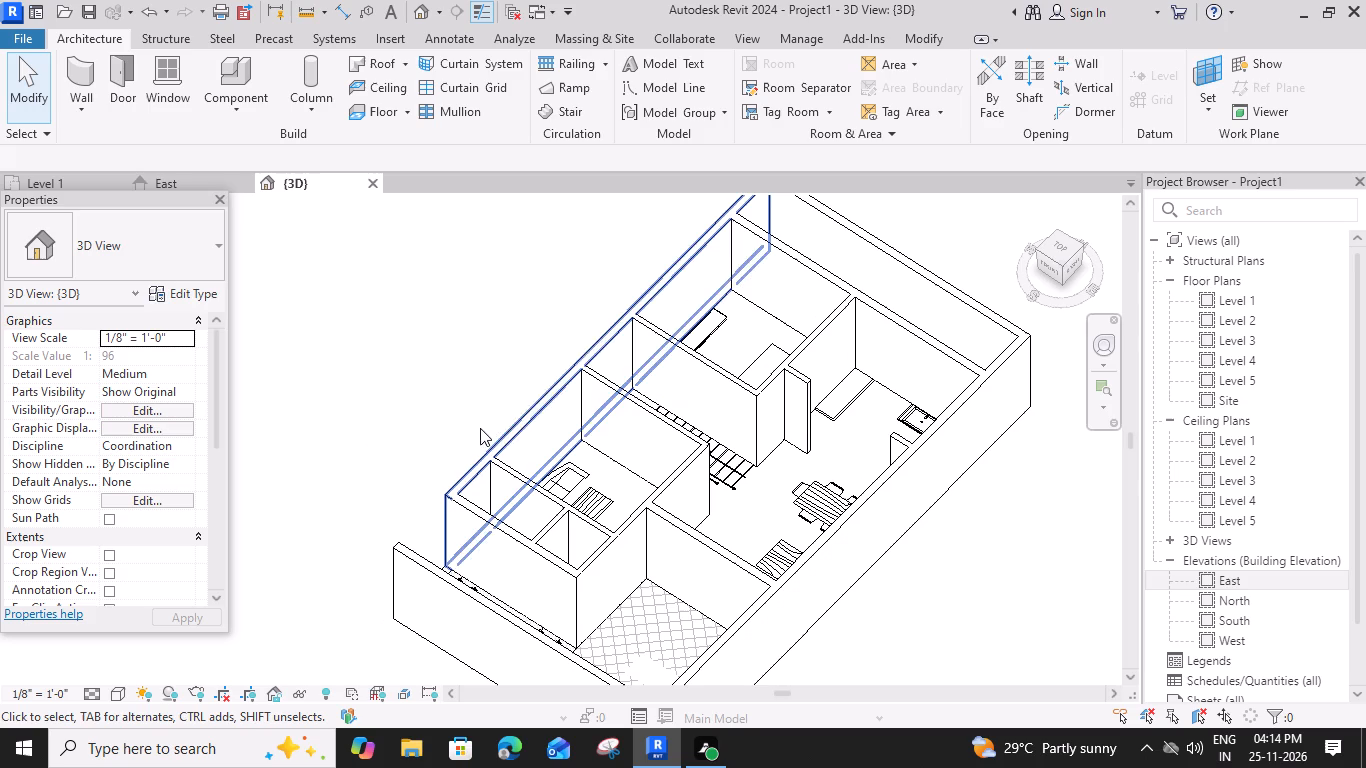
In the Level 1 plan, draw a Generic - 8" 9" exterior wall along the garden's outer side, from the toilet-garden wall to the front corner.
{"action": "left_click", "coordinate": [82, 182]}
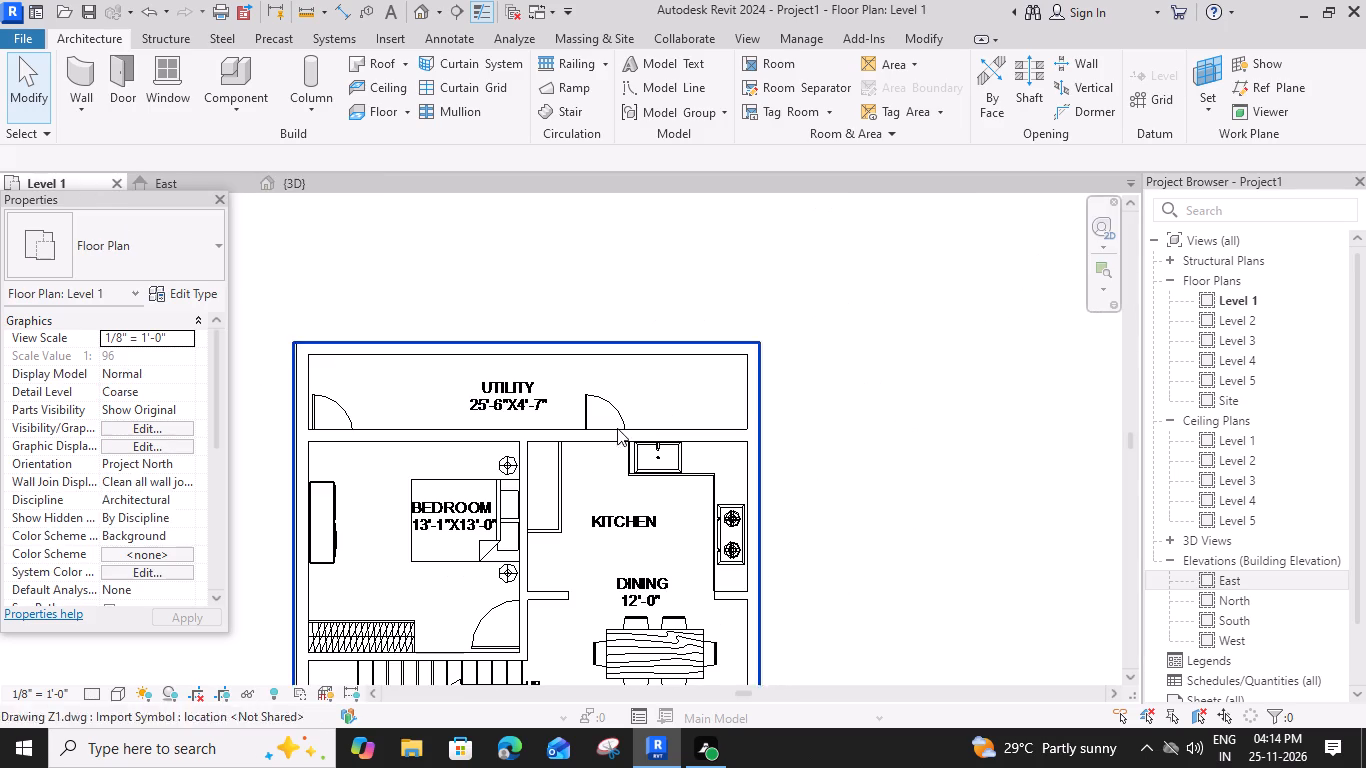
{"action": "scroll", "coordinate": [671, 452], "scroll_direction": "down", "scroll_amount": 3}
{"action": "middle_click_drag", "start_coordinate": [622, 579], "coordinate": [668, 295]}
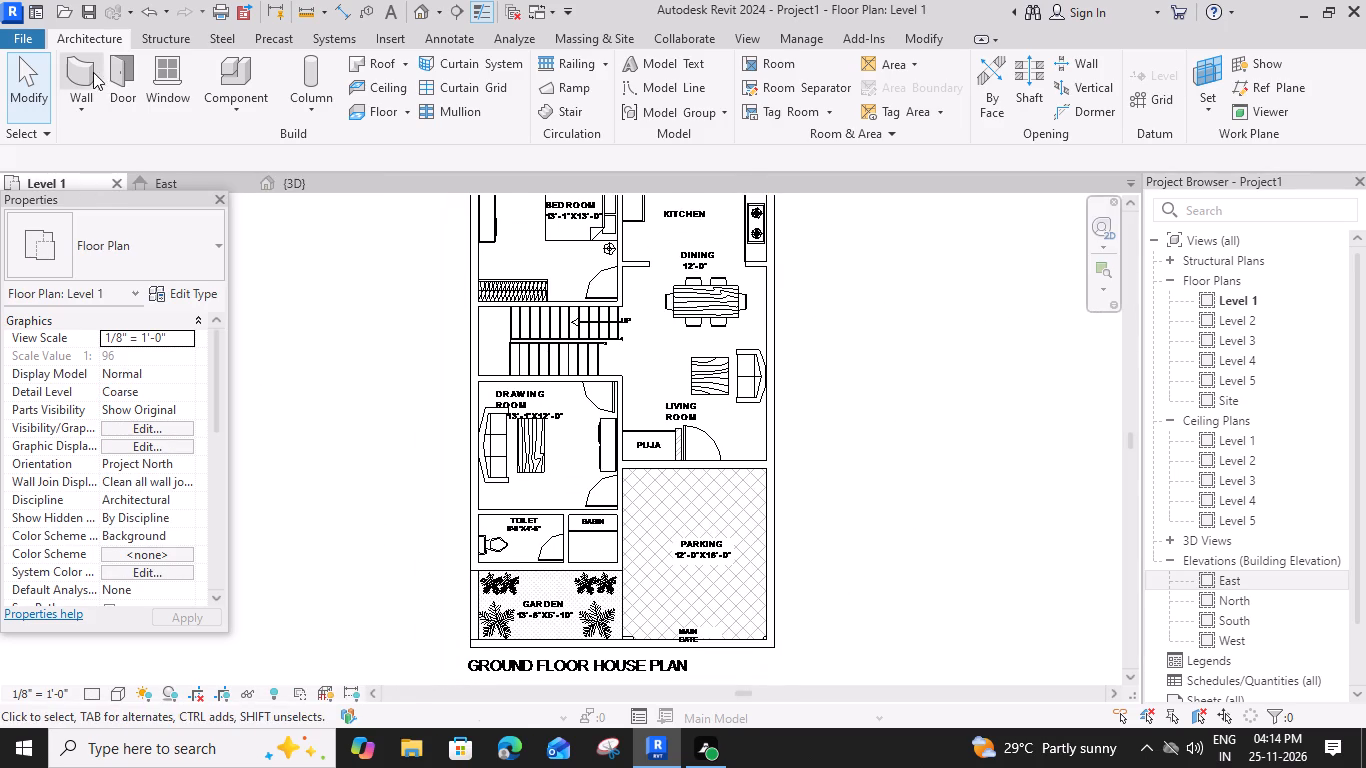
{"action": "left_click", "coordinate": [80, 79]}
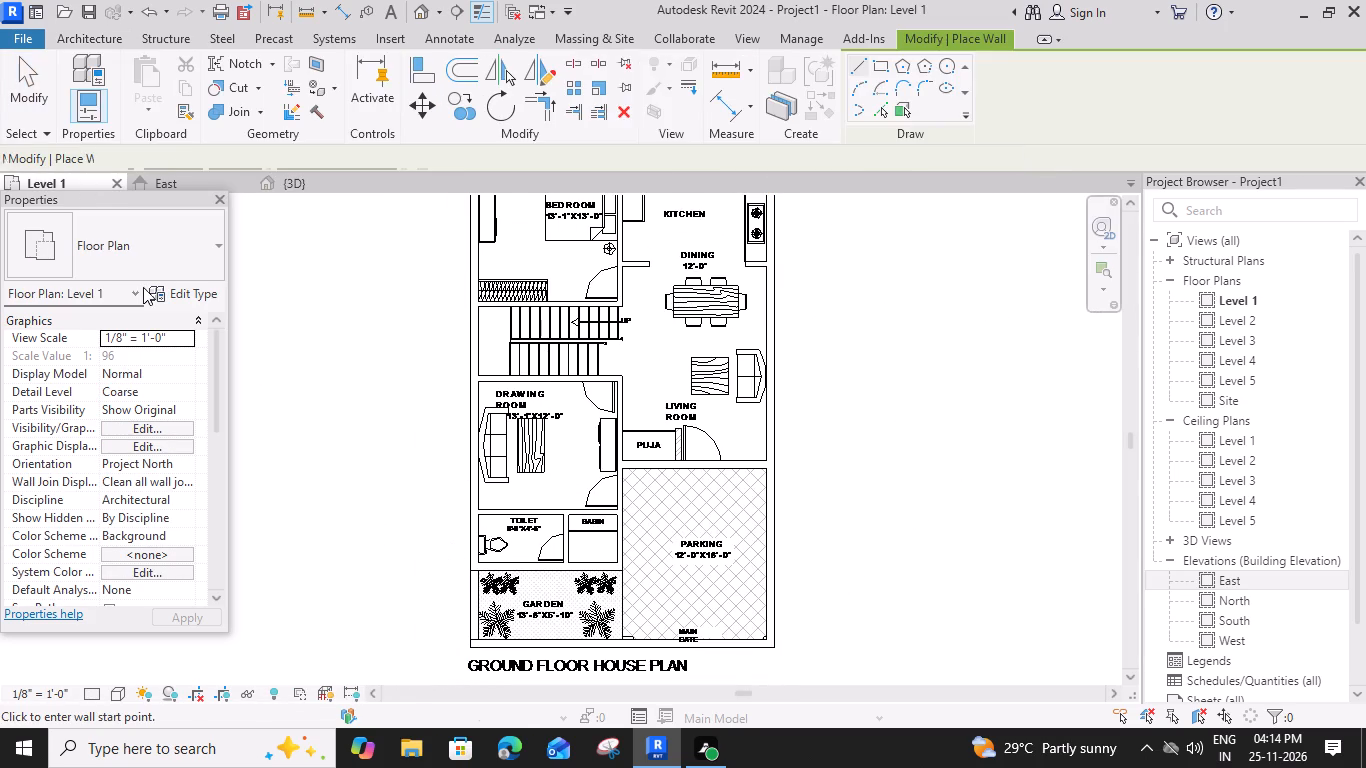
{"action": "scroll", "coordinate": [425, 595], "scroll_direction": "up", "scroll_amount": 5}
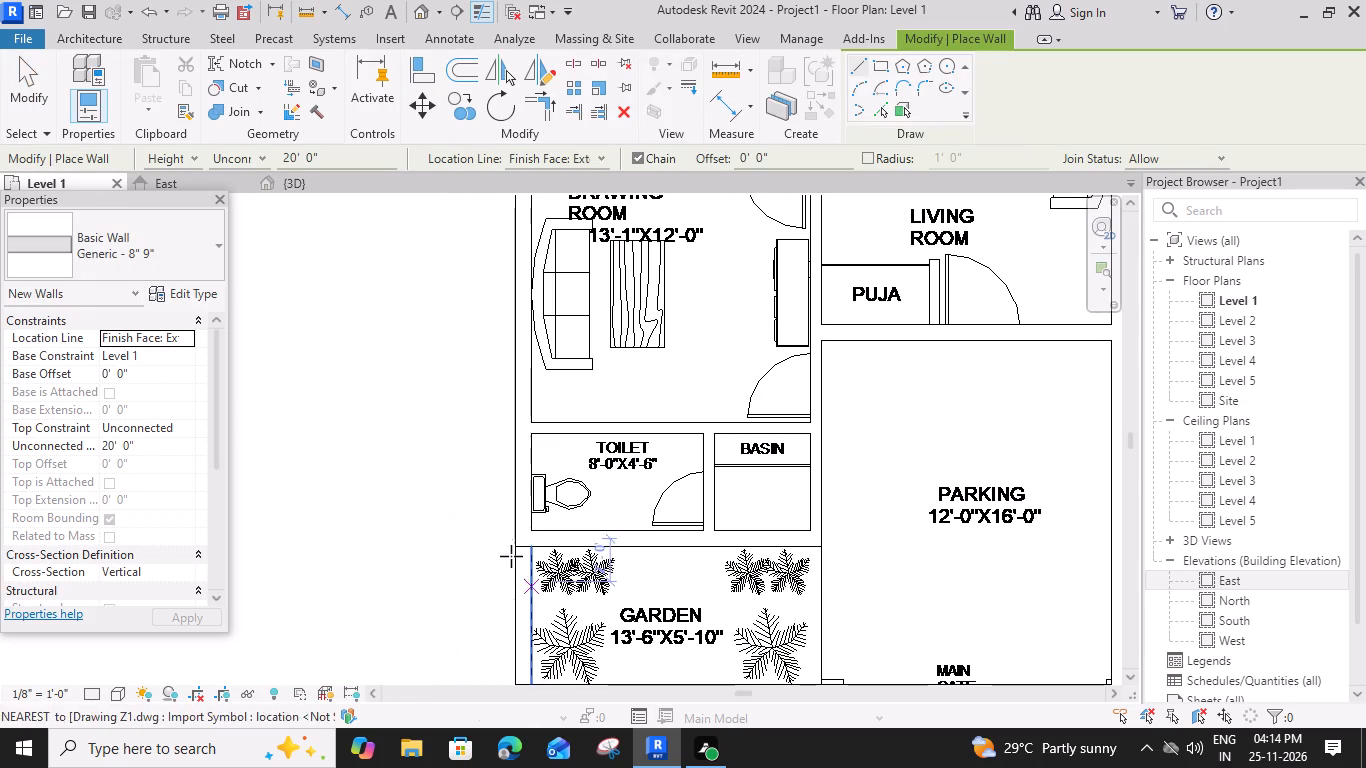
{"action": "left_click", "coordinate": [514, 544]}
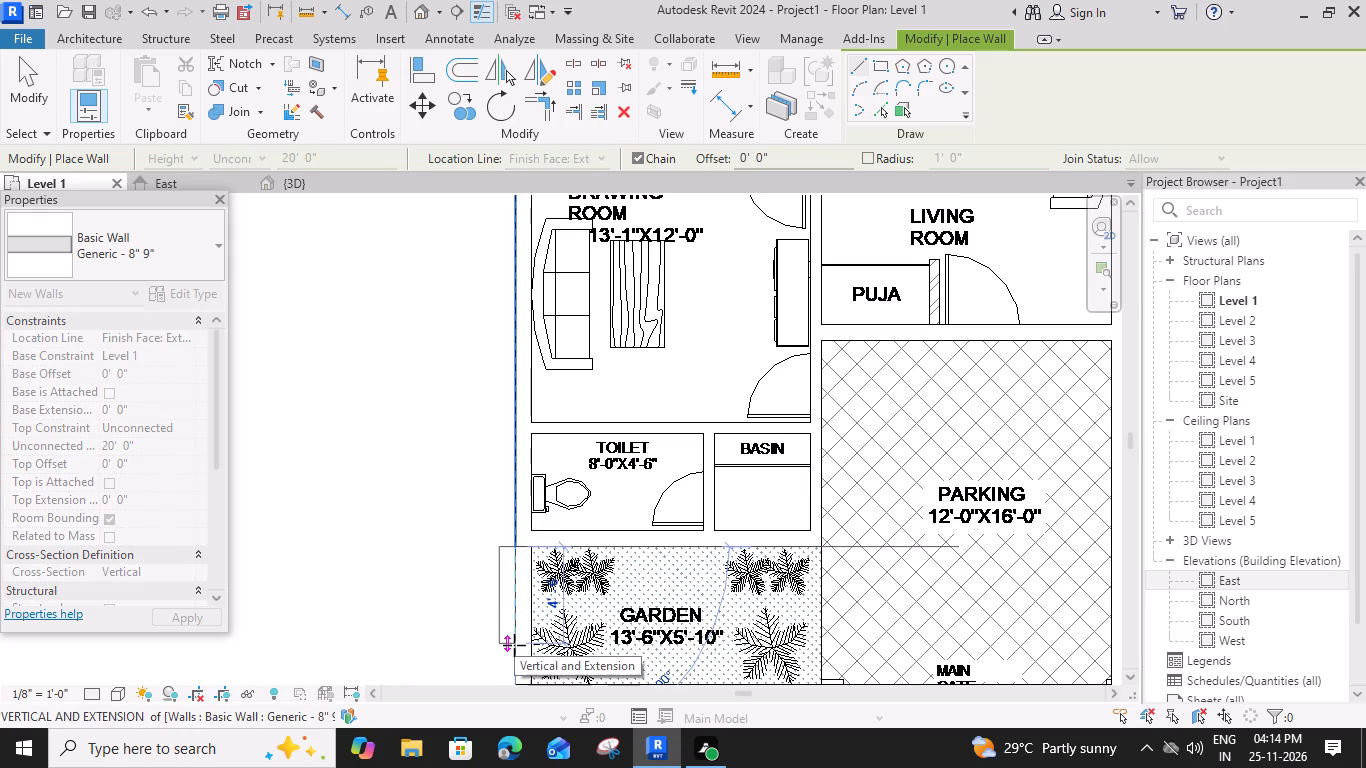
{"action": "key", "text": "space"}
{"action": "middle_click_drag", "start_coordinate": [515, 645], "coordinate": [500, 467]}
{"action": "scroll", "coordinate": [488, 514], "scroll_direction": "up", "scroll_amount": 5}
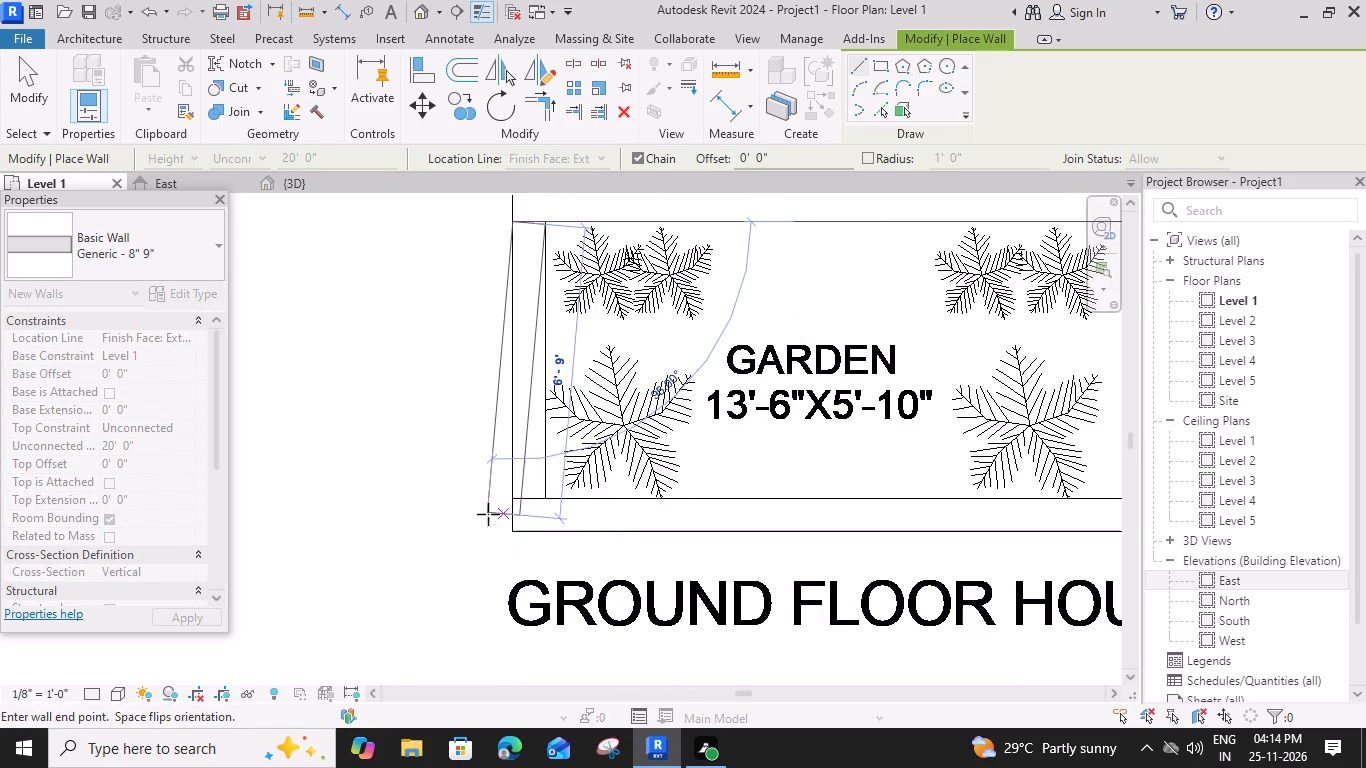
{"action": "left_click", "coordinate": [513, 530]}
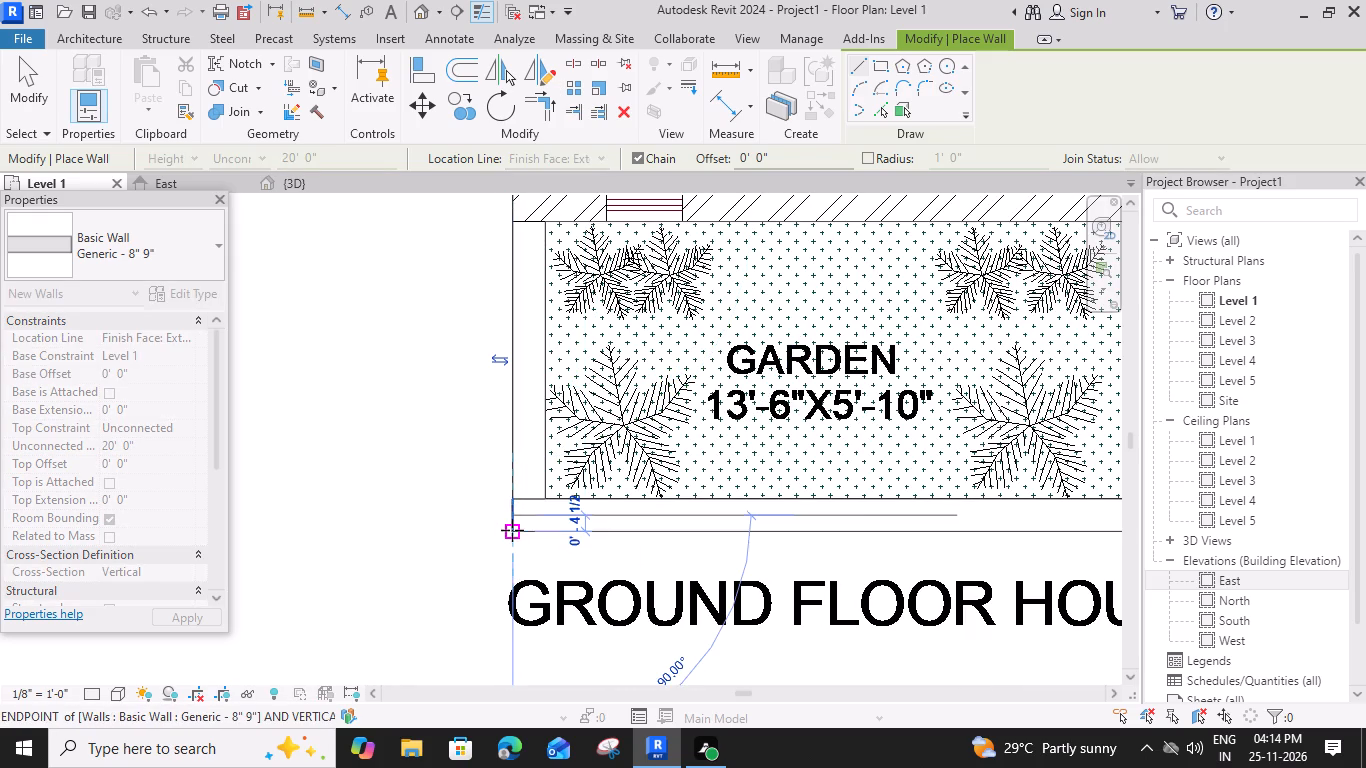
{"action": "key", "text": "Escape"}
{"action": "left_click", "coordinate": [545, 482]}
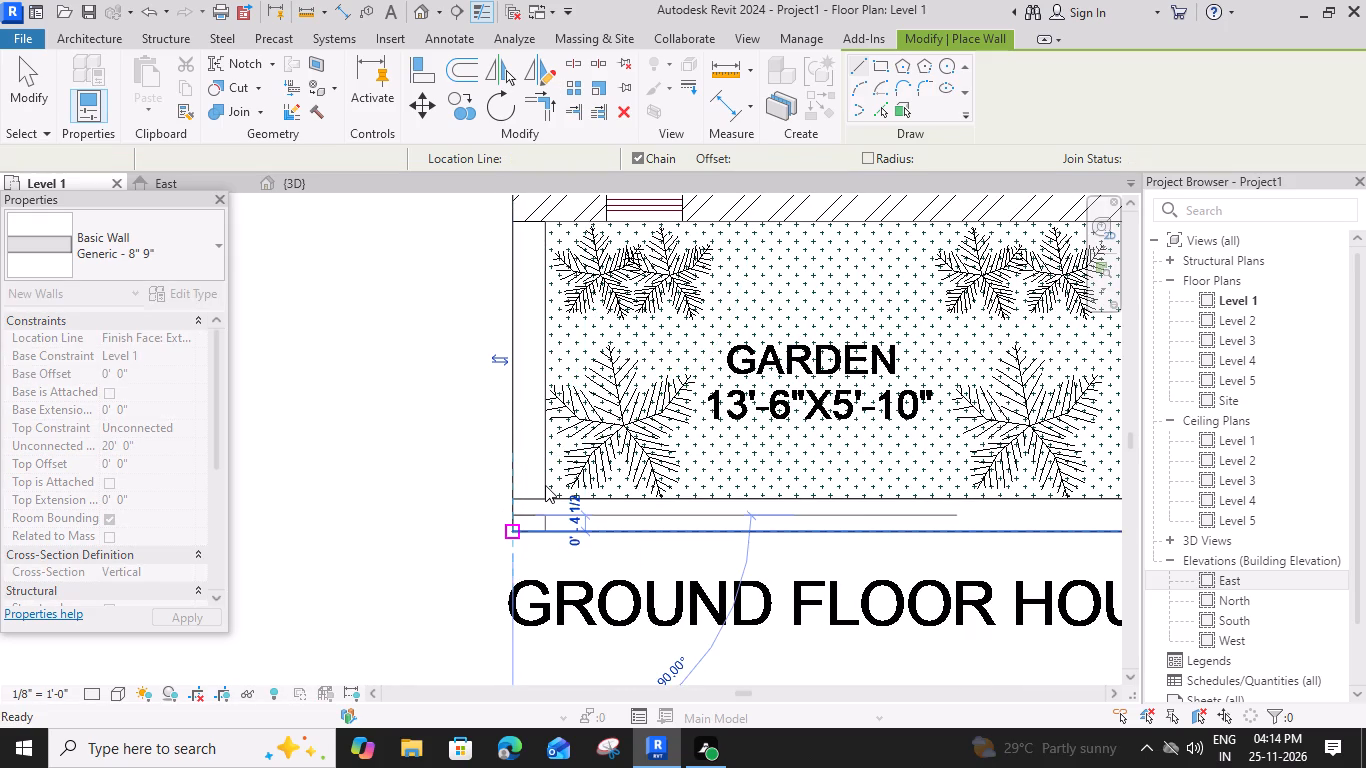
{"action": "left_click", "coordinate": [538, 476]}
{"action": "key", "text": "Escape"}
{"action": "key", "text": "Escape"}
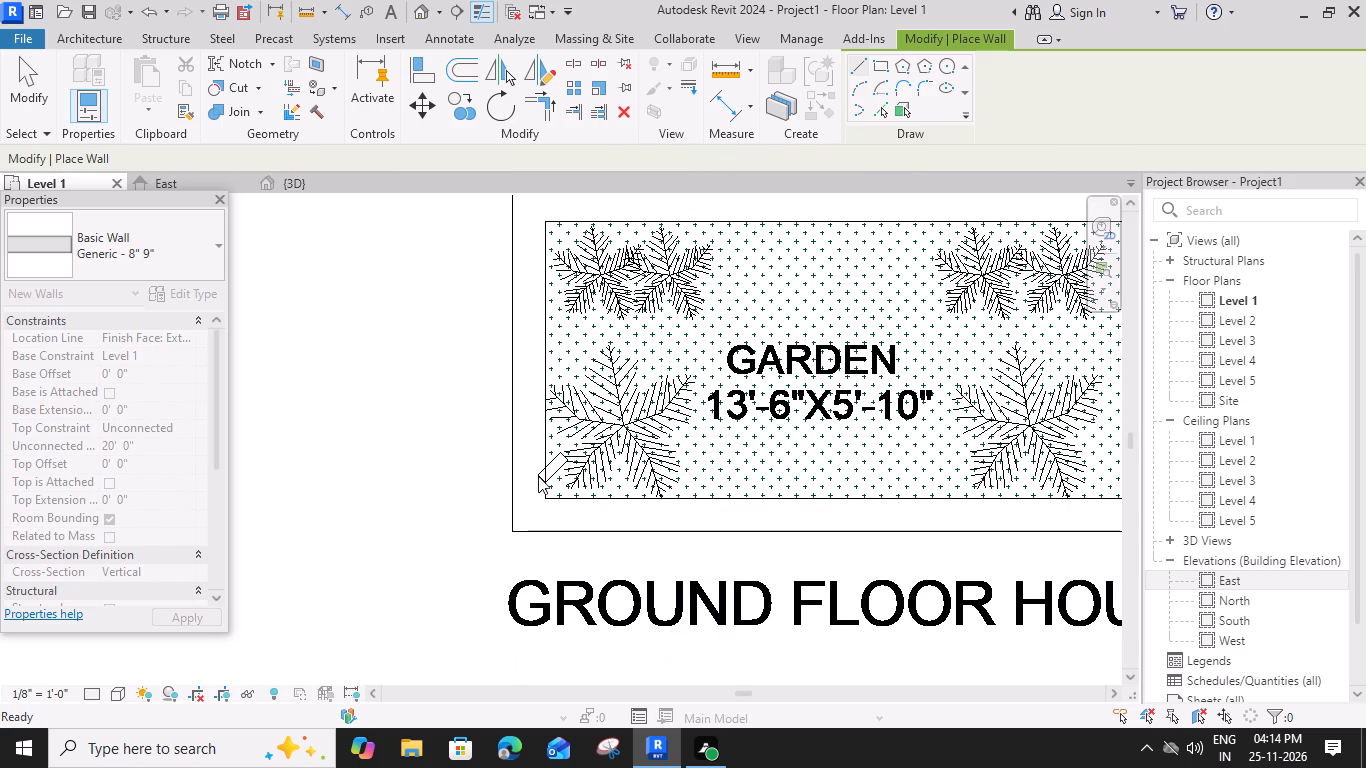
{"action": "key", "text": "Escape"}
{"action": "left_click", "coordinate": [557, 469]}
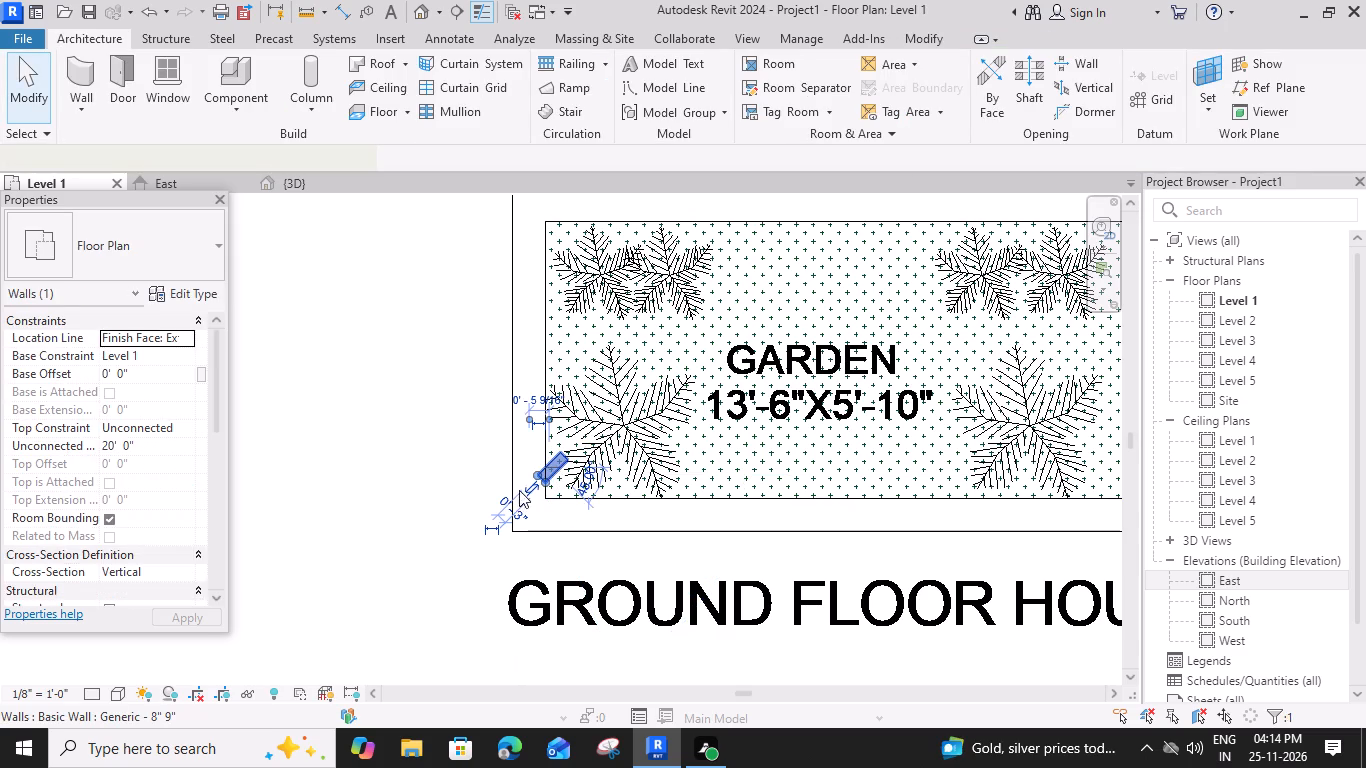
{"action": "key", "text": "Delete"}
Constrain the top of the garden's outer side wall to Level 2 and clear the selection.
{"action": "left_click", "coordinate": [525, 454]}
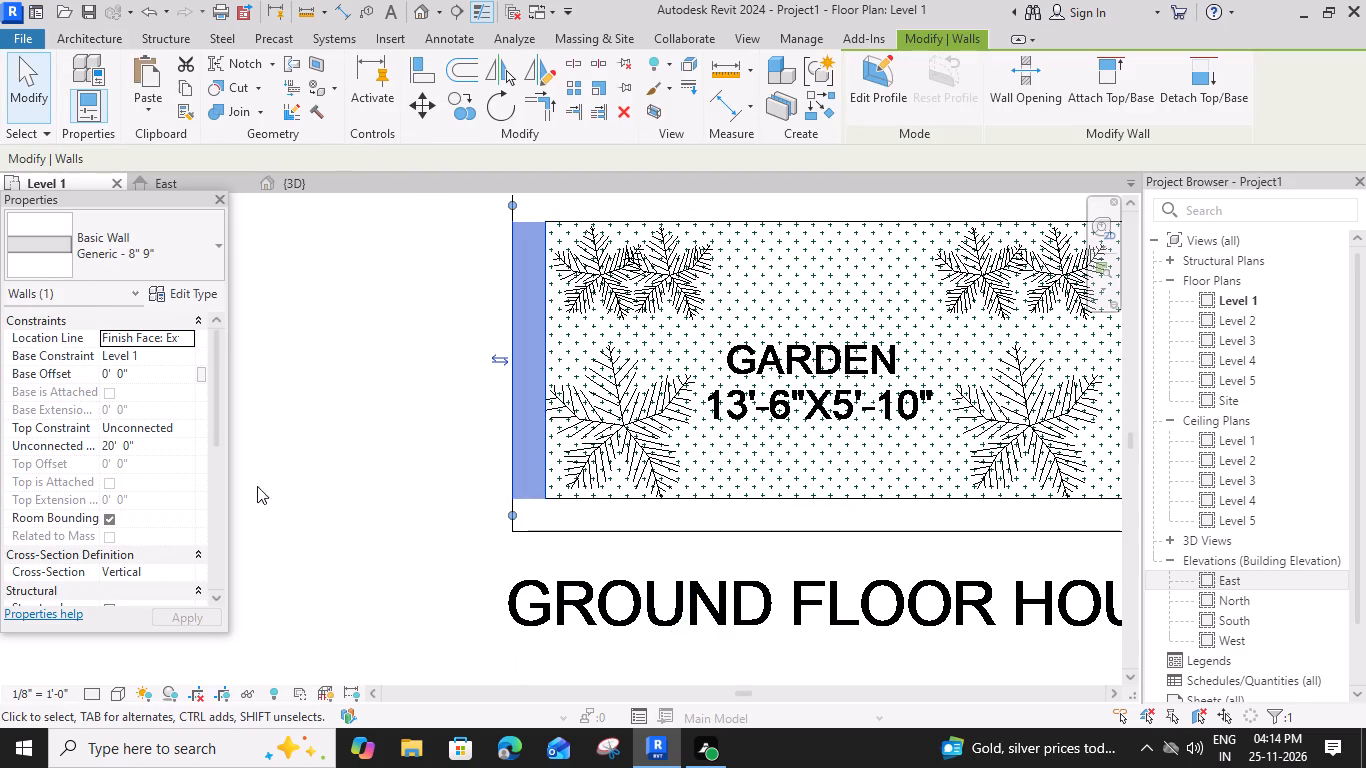
{"action": "left_click", "coordinate": [187, 425]}
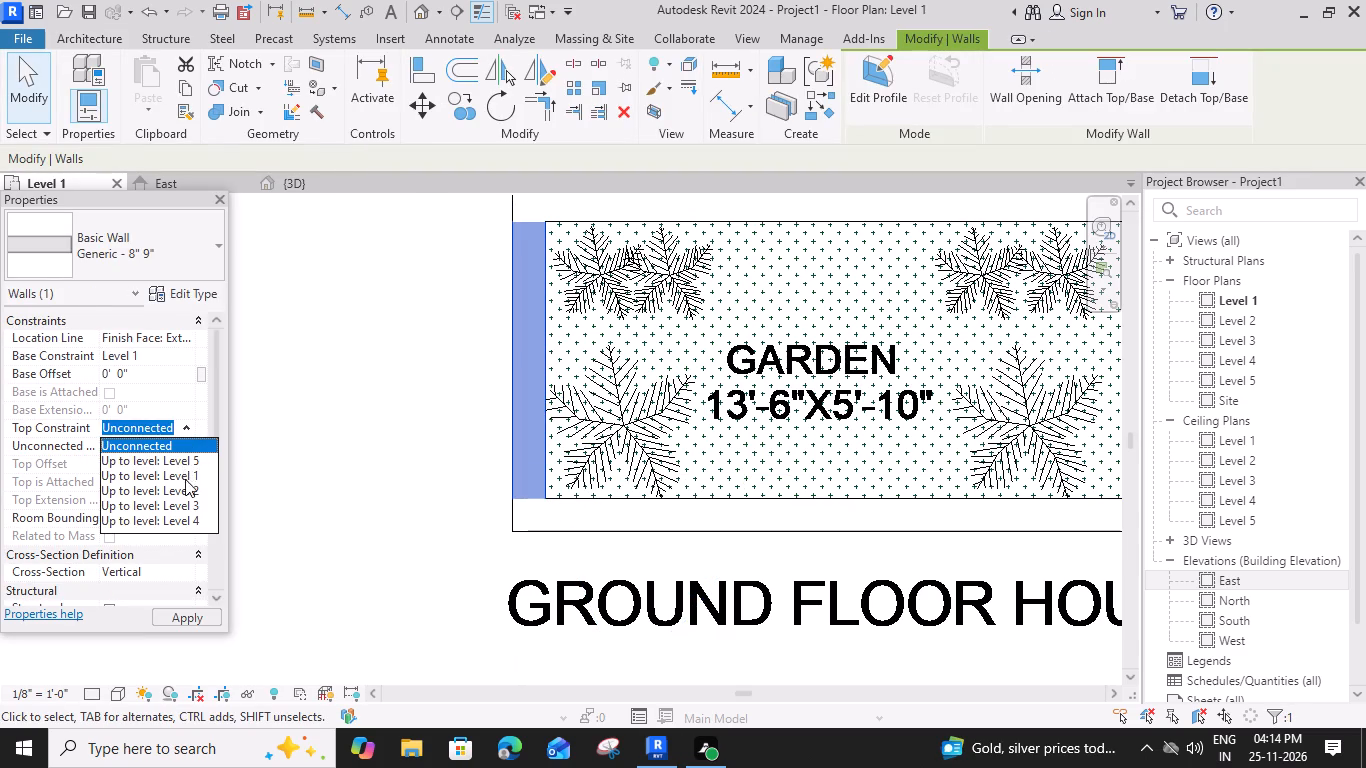
{"action": "left_click", "coordinate": [188, 488]}
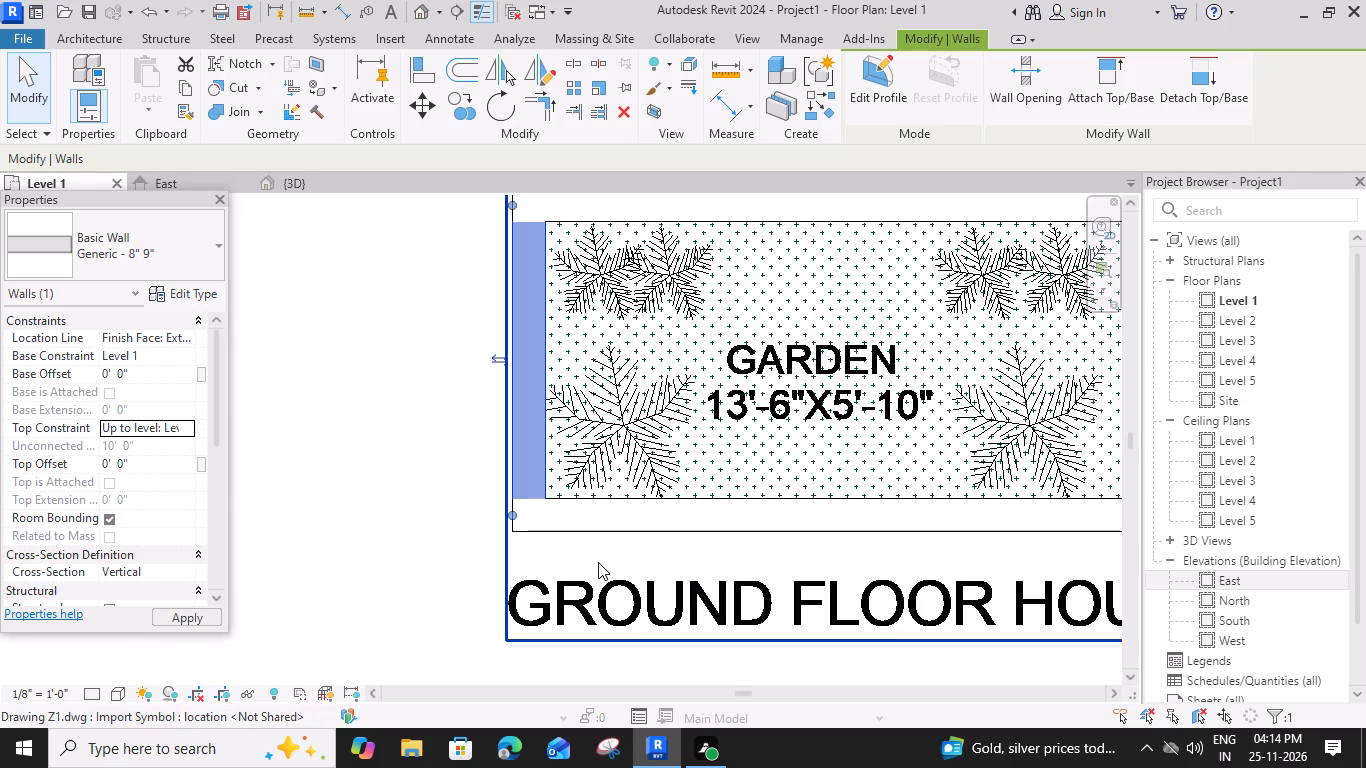
{"action": "key", "text": "Escape"}
Draw a 3'-0" Generic - 8"6" wall with its top constrained to Level 2 between the puja and the living room entrance door.
{"action": "scroll", "coordinate": [599, 508], "scroll_direction": "down", "scroll_amount": 4}
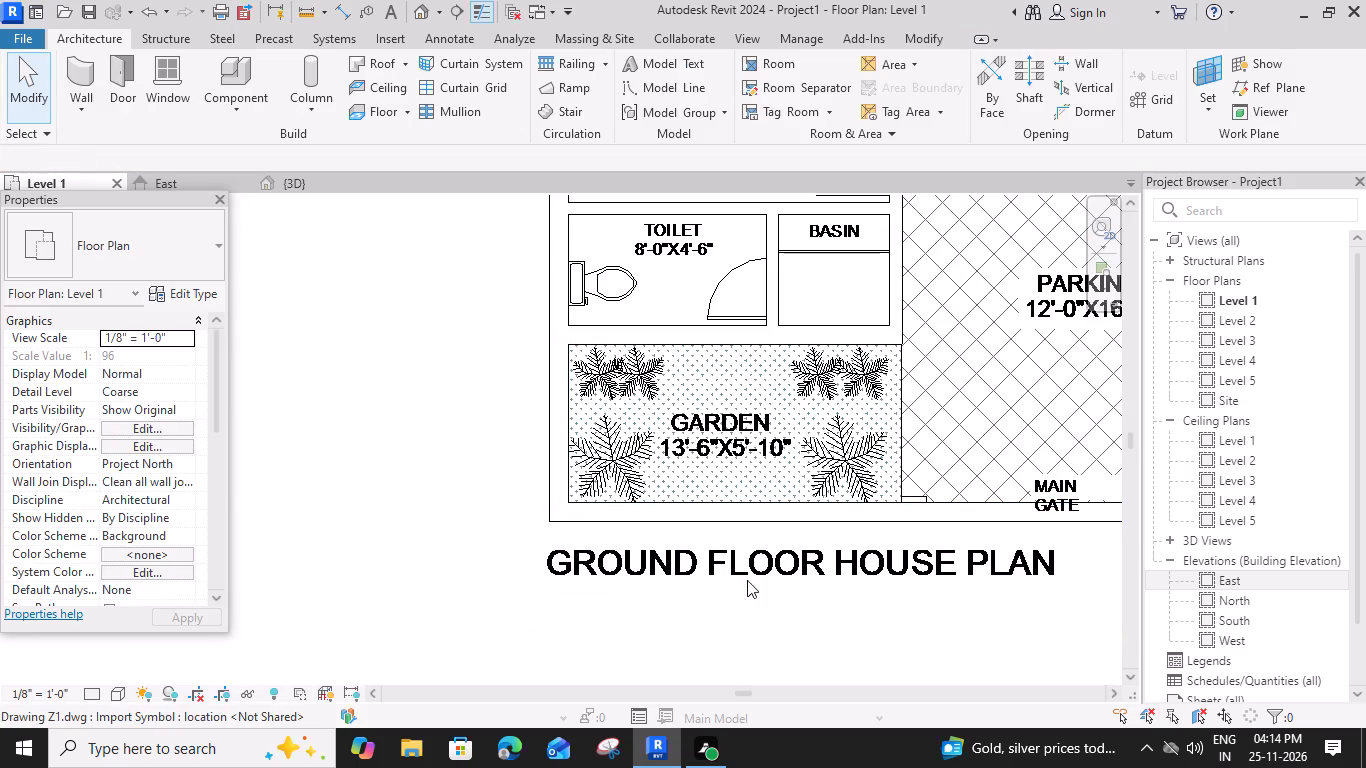
{"action": "scroll", "coordinate": [819, 555], "scroll_direction": "down", "scroll_amount": 2}
{"action": "middle_click_drag", "start_coordinate": [925, 454], "coordinate": [643, 546]}
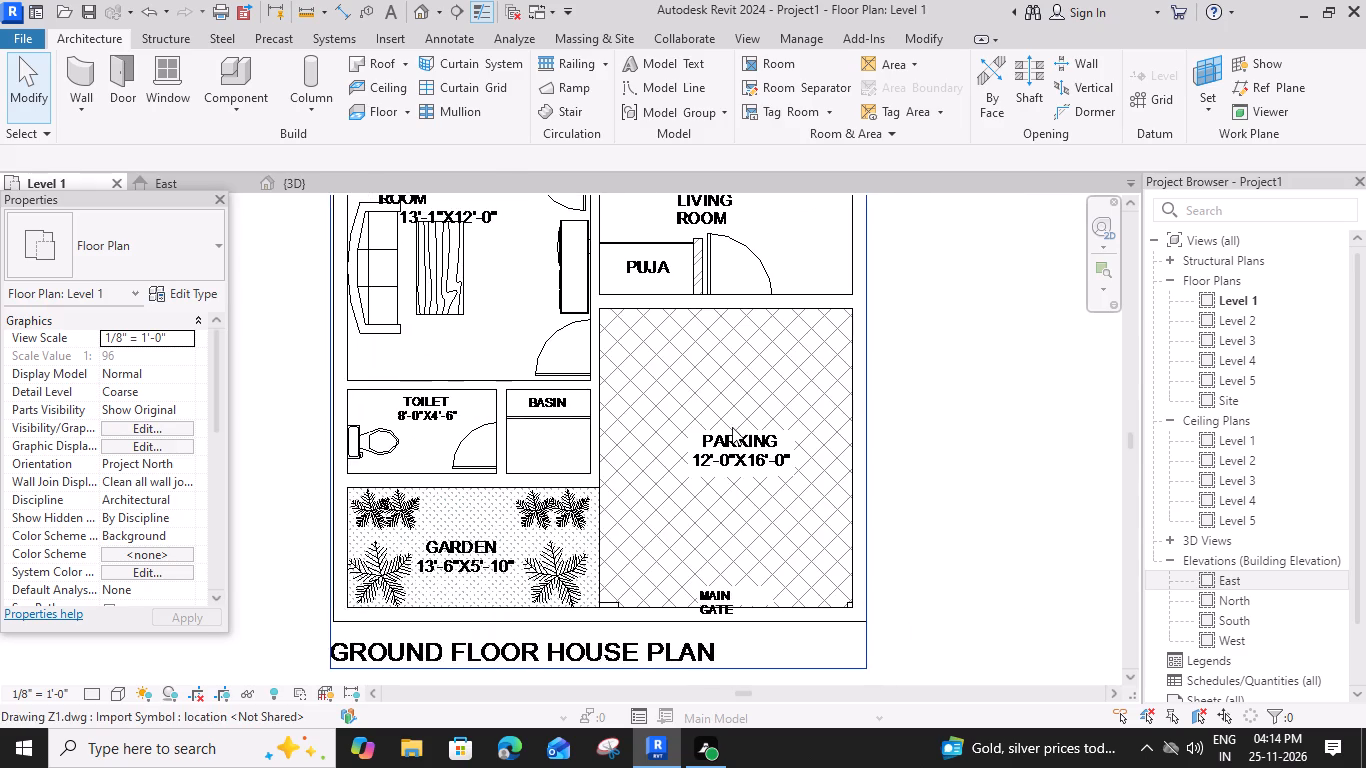
{"action": "scroll", "coordinate": [736, 453], "scroll_direction": "down", "scroll_amount": 3}
{"action": "middle_click_drag", "start_coordinate": [744, 472], "coordinate": [787, 530]}
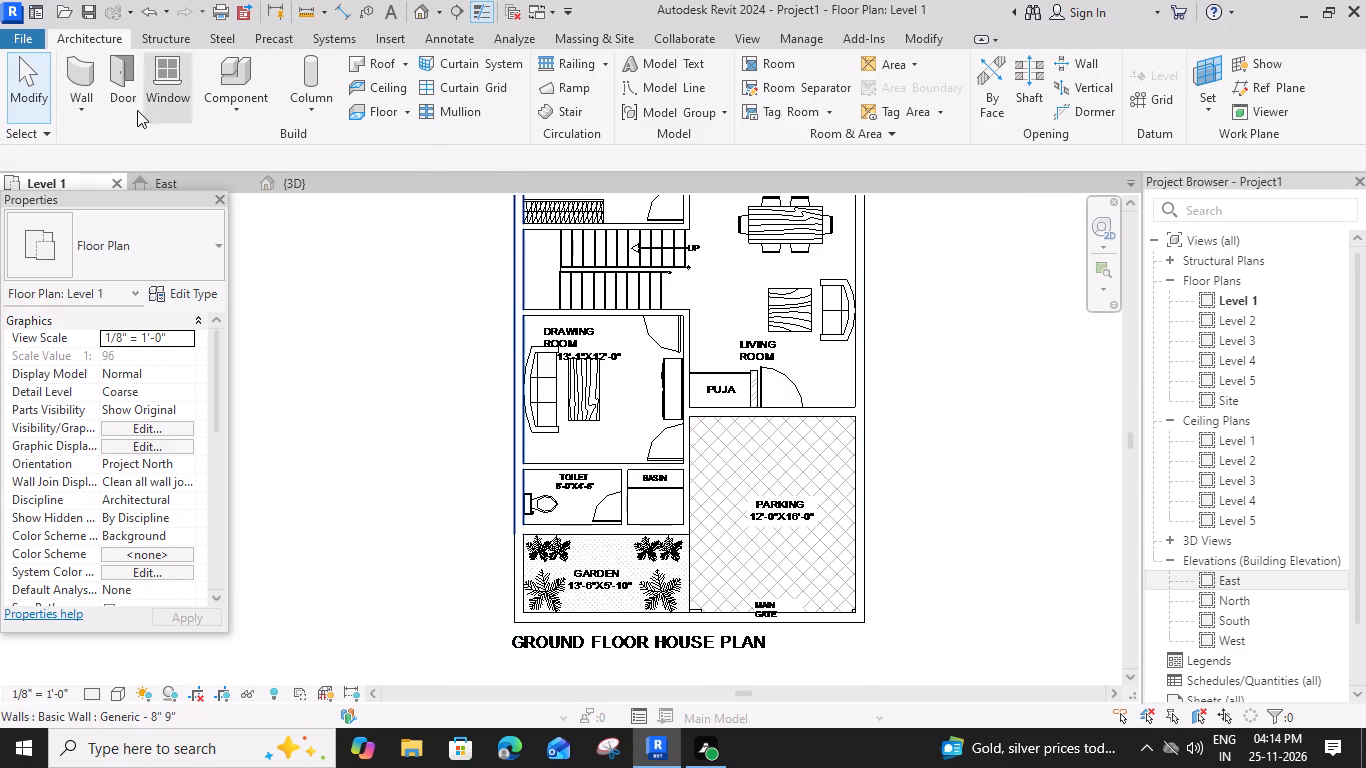
{"action": "left_click", "coordinate": [93, 77]}
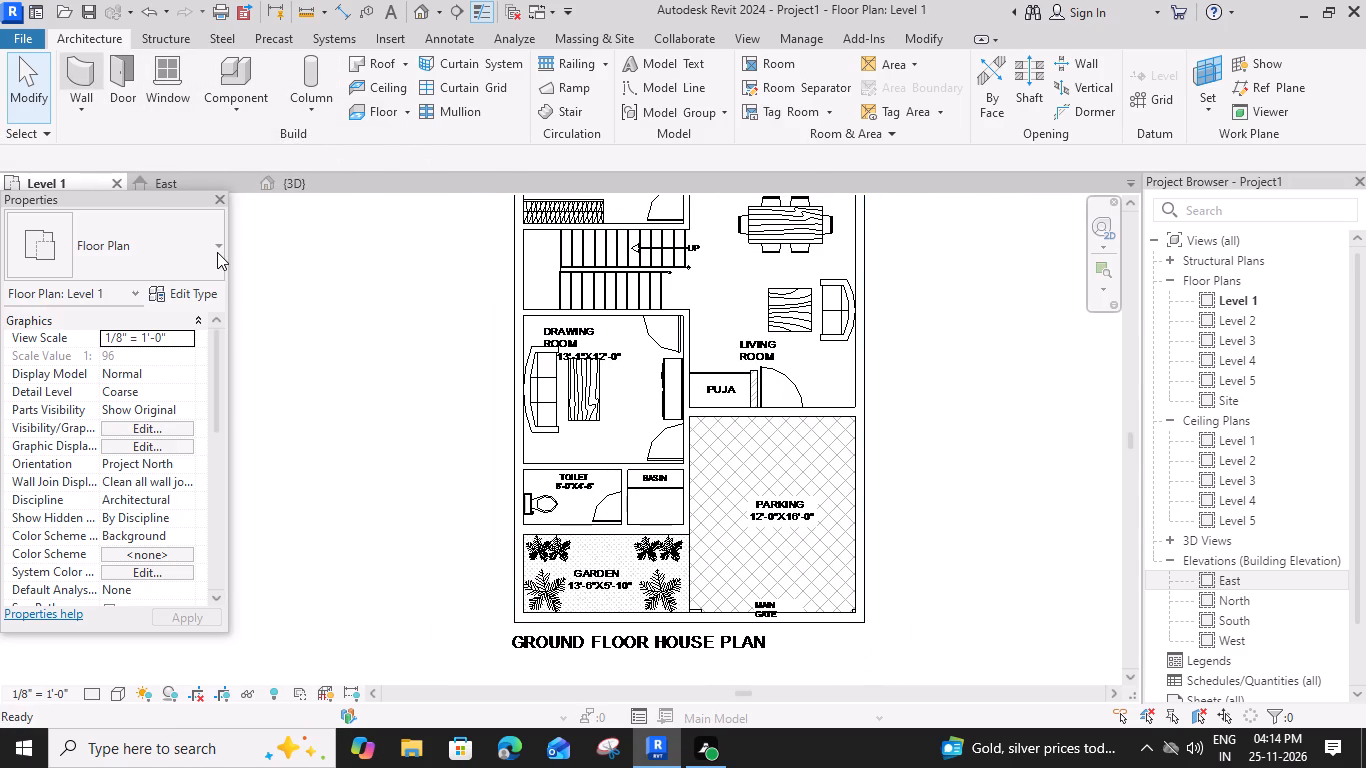
{"action": "left_click", "coordinate": [216, 252]}
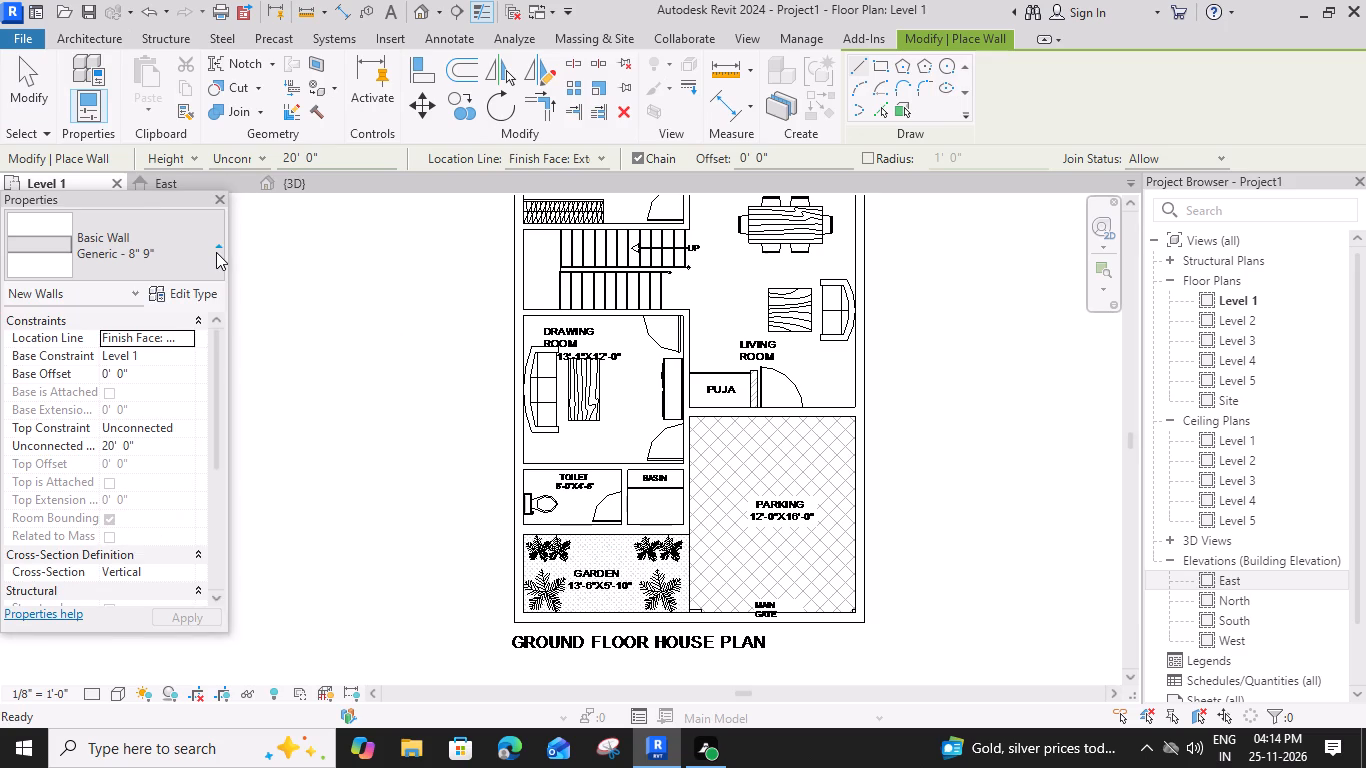
{"action": "scroll", "coordinate": [192, 329], "scroll_direction": "up", "scroll_amount": 1}
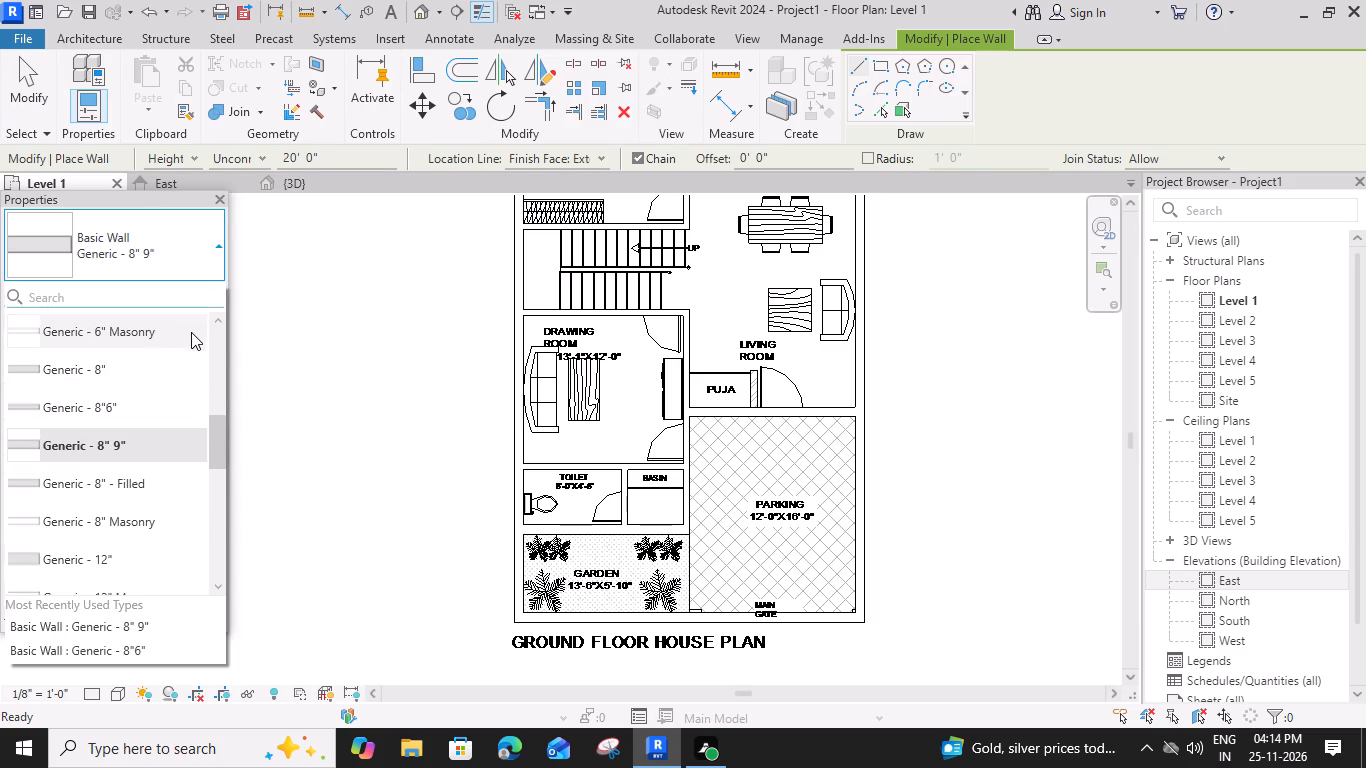
{"action": "left_click", "coordinate": [162, 403]}
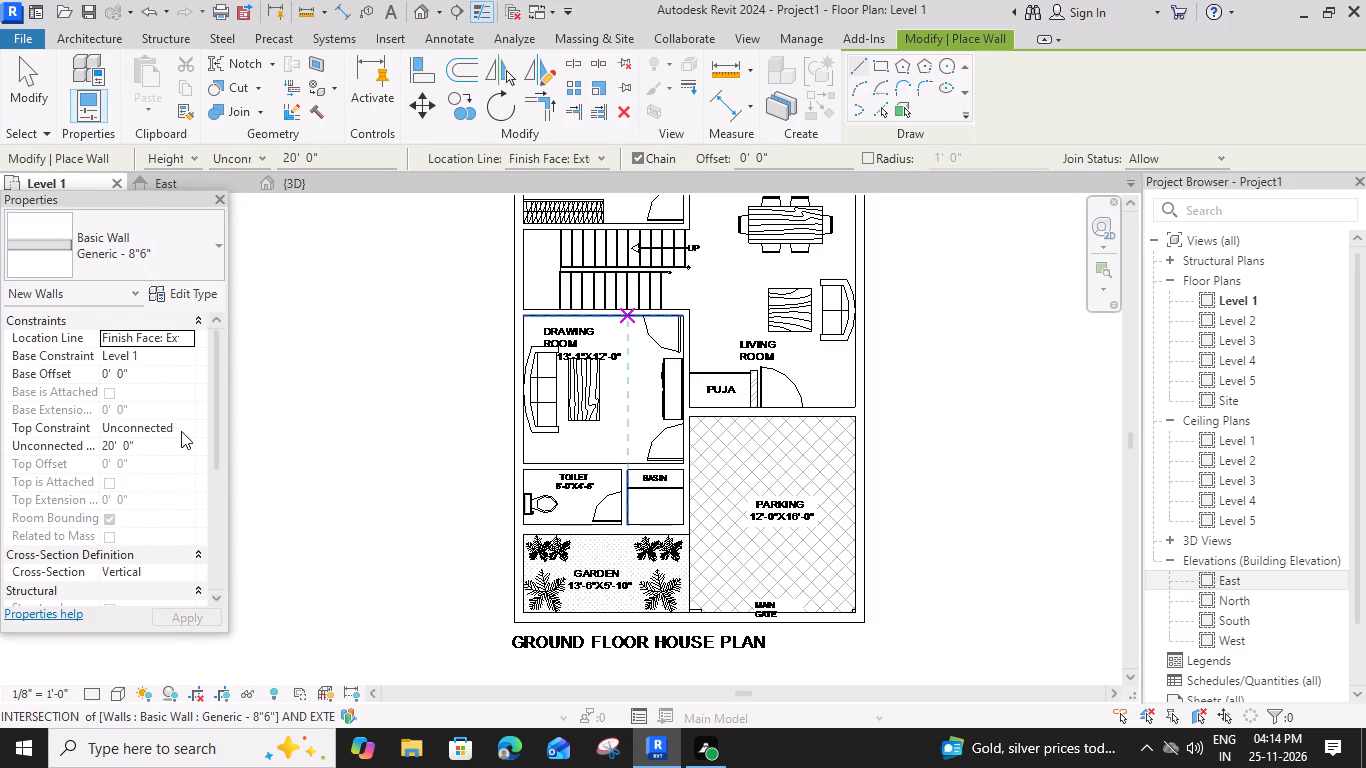
{"action": "left_click", "coordinate": [181, 431]}
{"action": "left_click", "coordinate": [201, 491]}
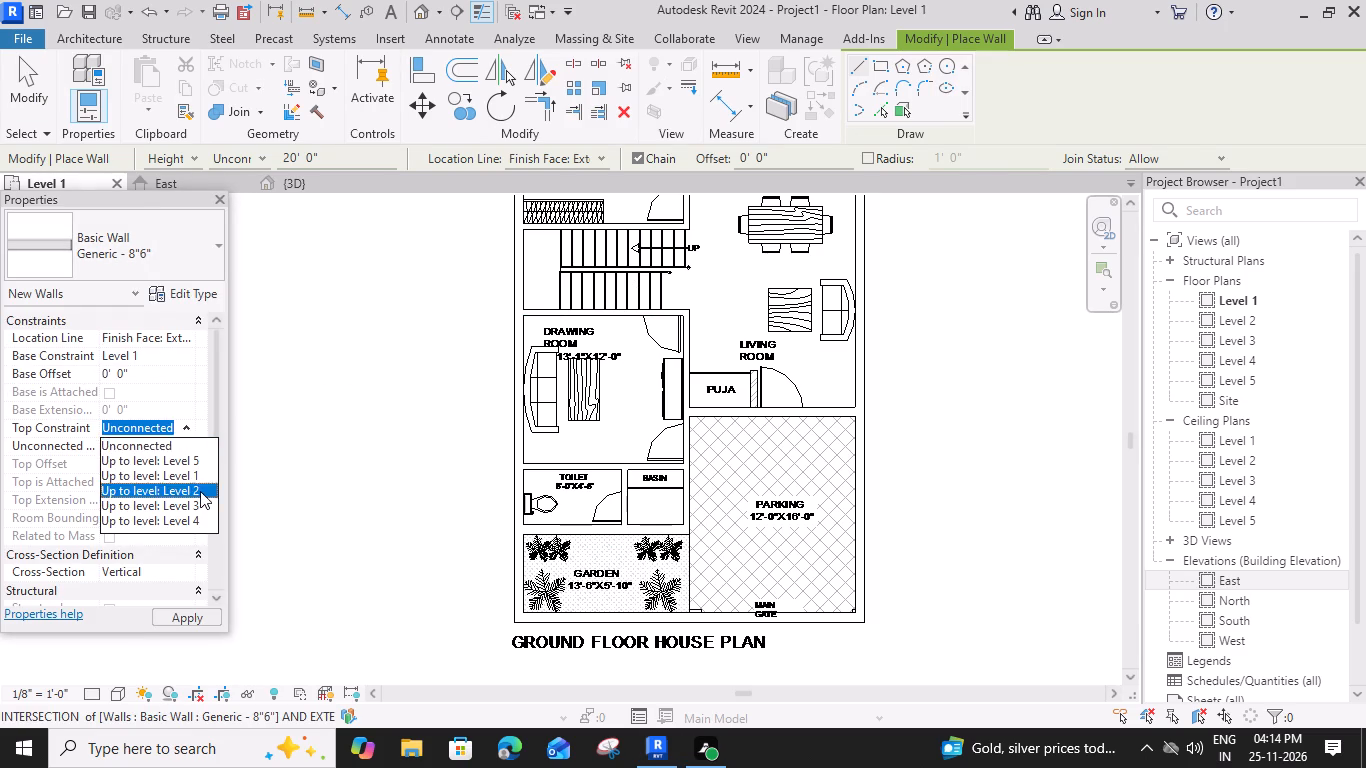
{"action": "scroll", "coordinate": [776, 391], "scroll_direction": "up", "scroll_amount": 9}
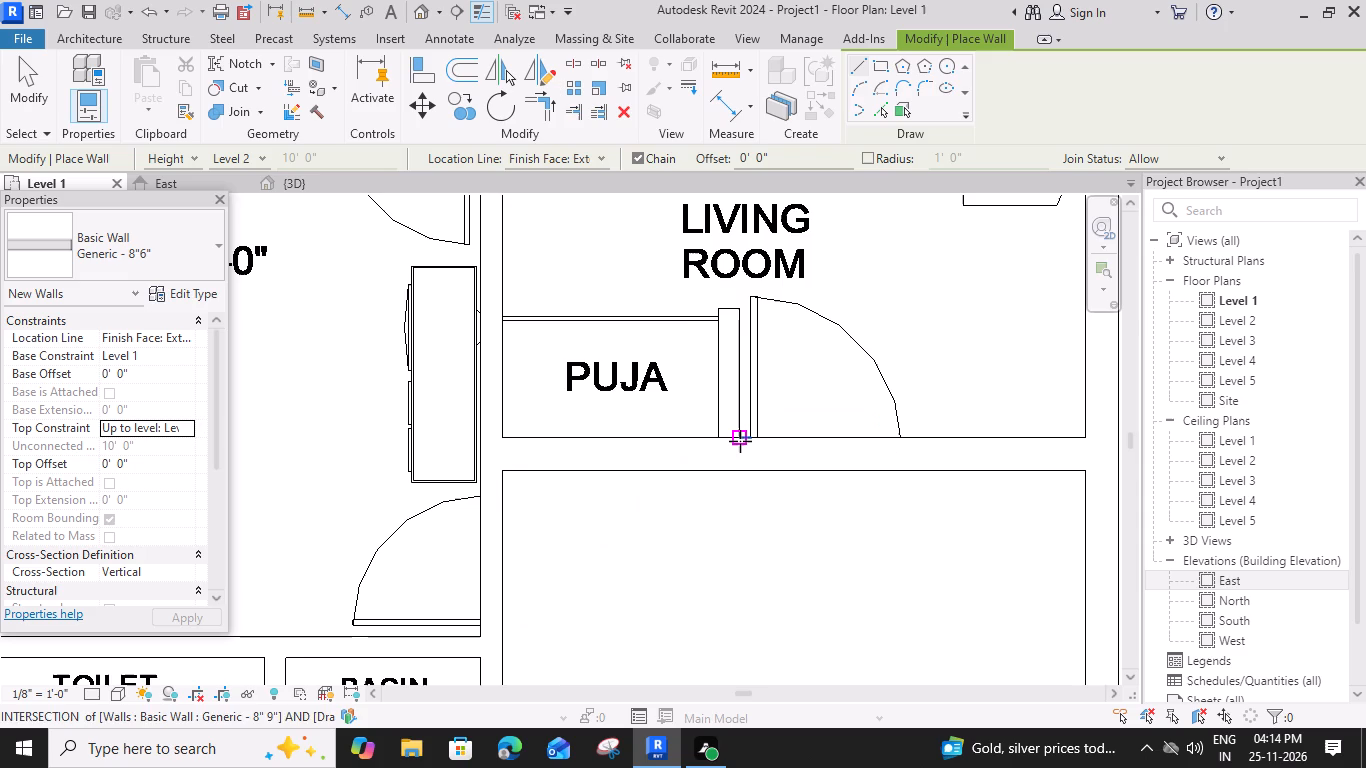
{"action": "left_click", "coordinate": [740, 437]}
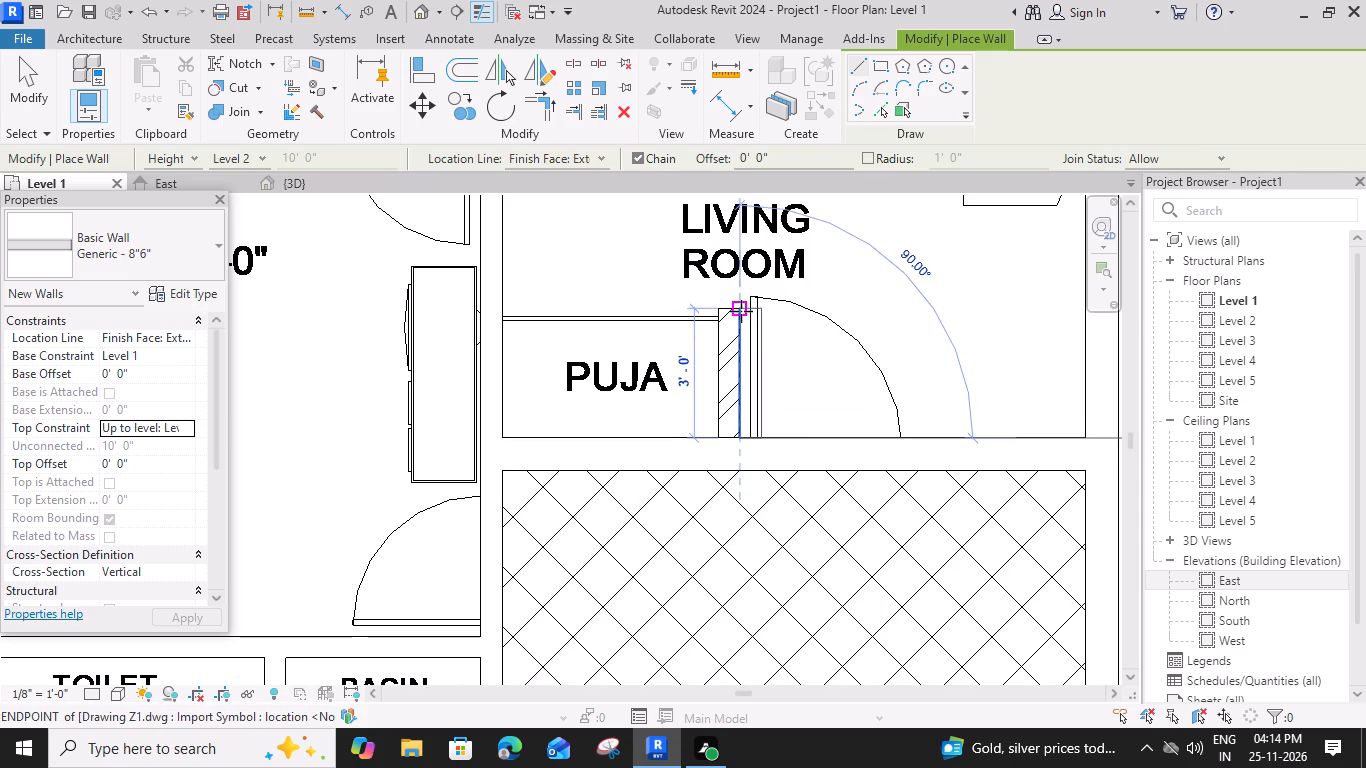
{"action": "key", "text": "space"}
{"action": "scroll", "coordinate": [741, 311], "scroll_direction": "up", "scroll_amount": 4}
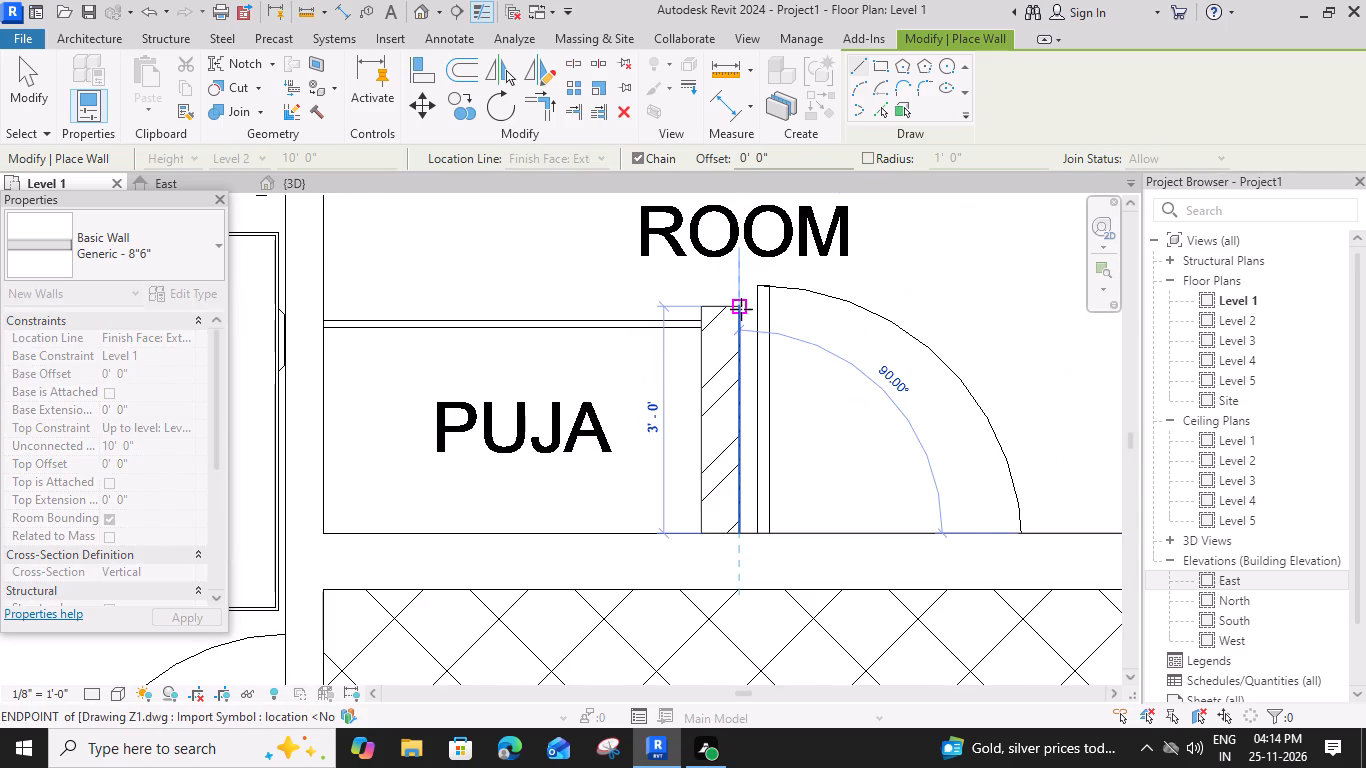
{"action": "left_click", "coordinate": [741, 306]}
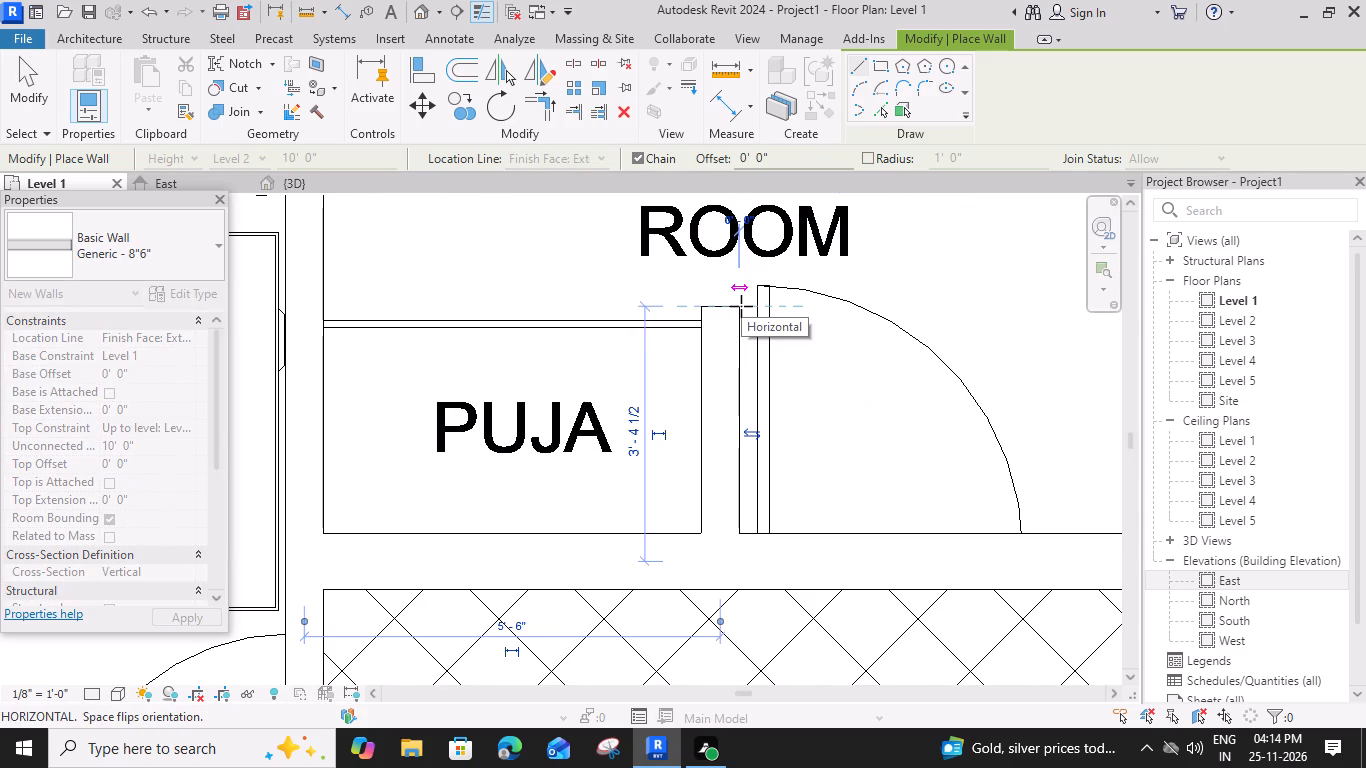
{"action": "key", "text": "Escape"}
{"action": "scroll", "coordinate": [879, 386], "scroll_direction": "down", "scroll_amount": 5}
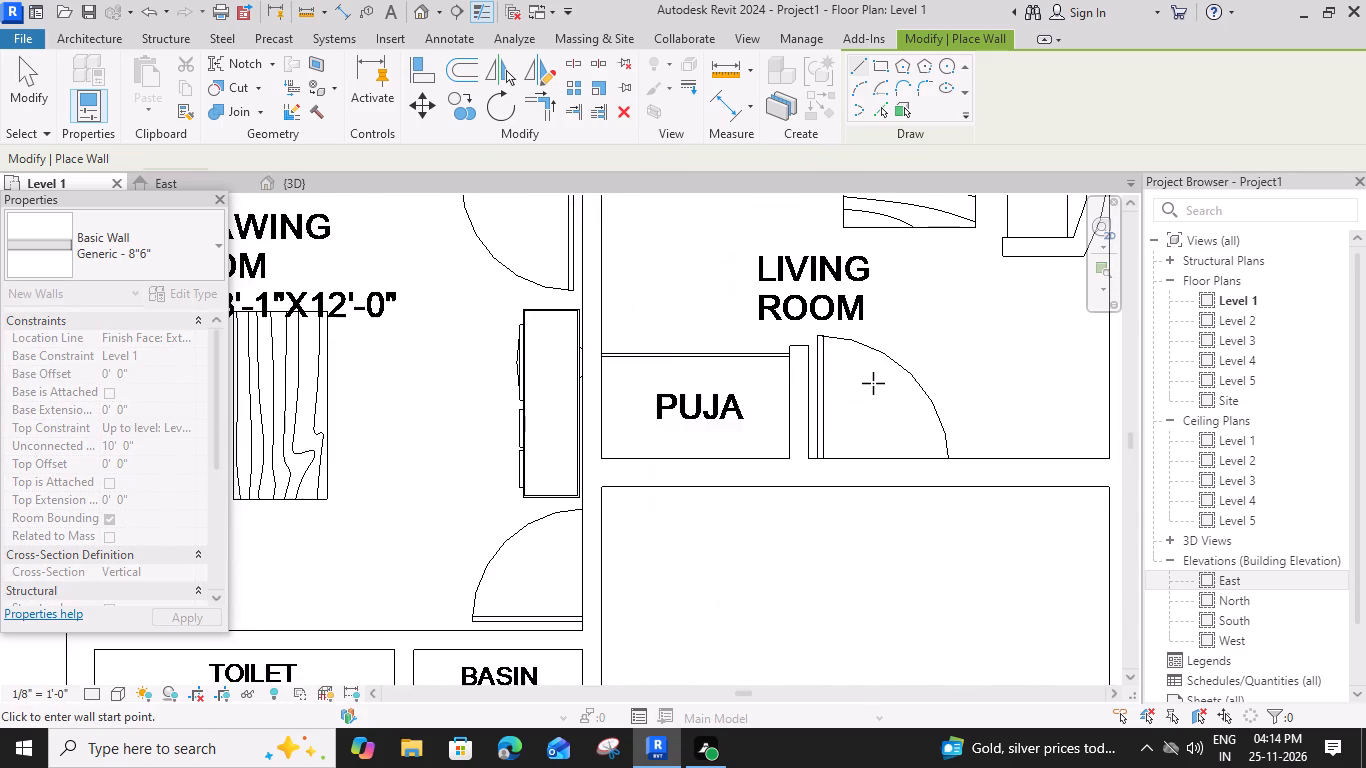
{"action": "scroll", "coordinate": [873, 383], "scroll_direction": "down", "scroll_amount": 7}
{"action": "middle_click_drag", "start_coordinate": [856, 491], "coordinate": [856, 453]}
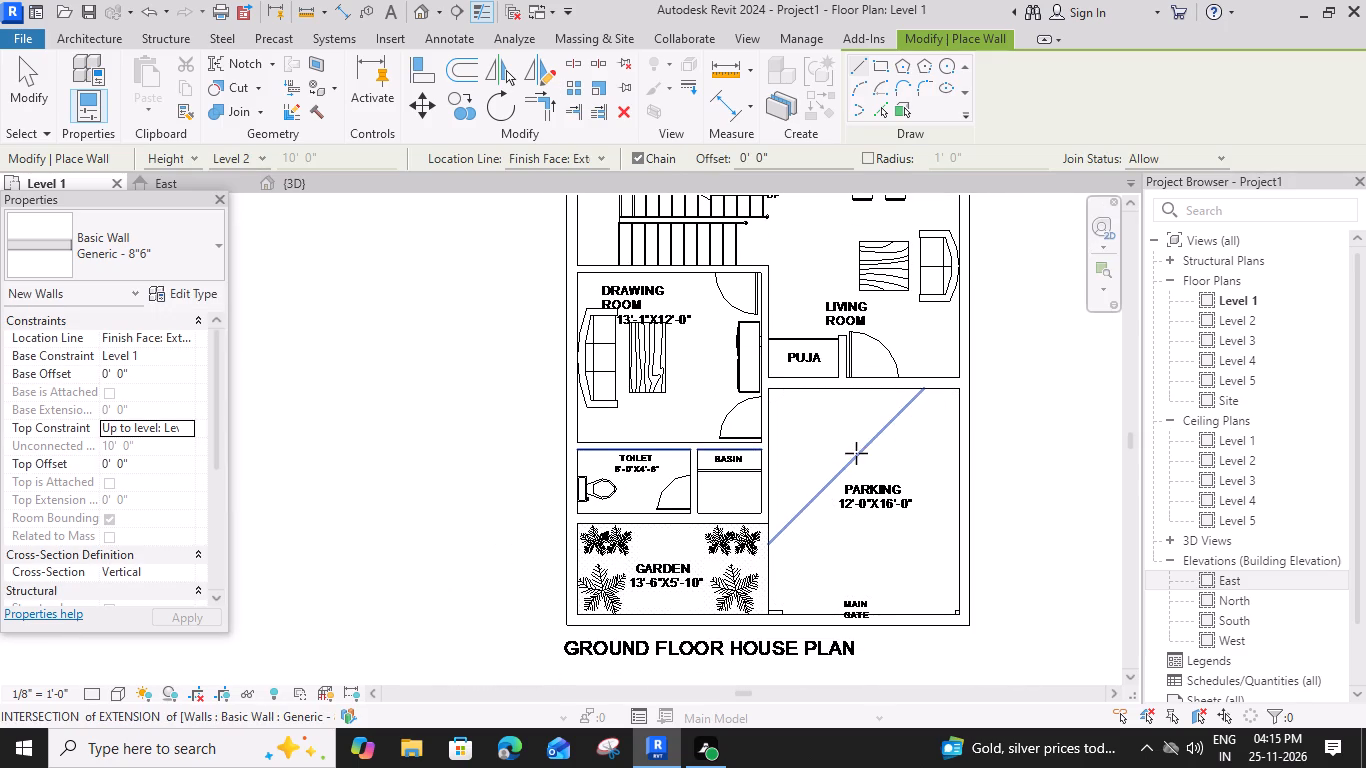
{"action": "key", "text": "Escape"}
{"action": "key", "text": "Escape"}
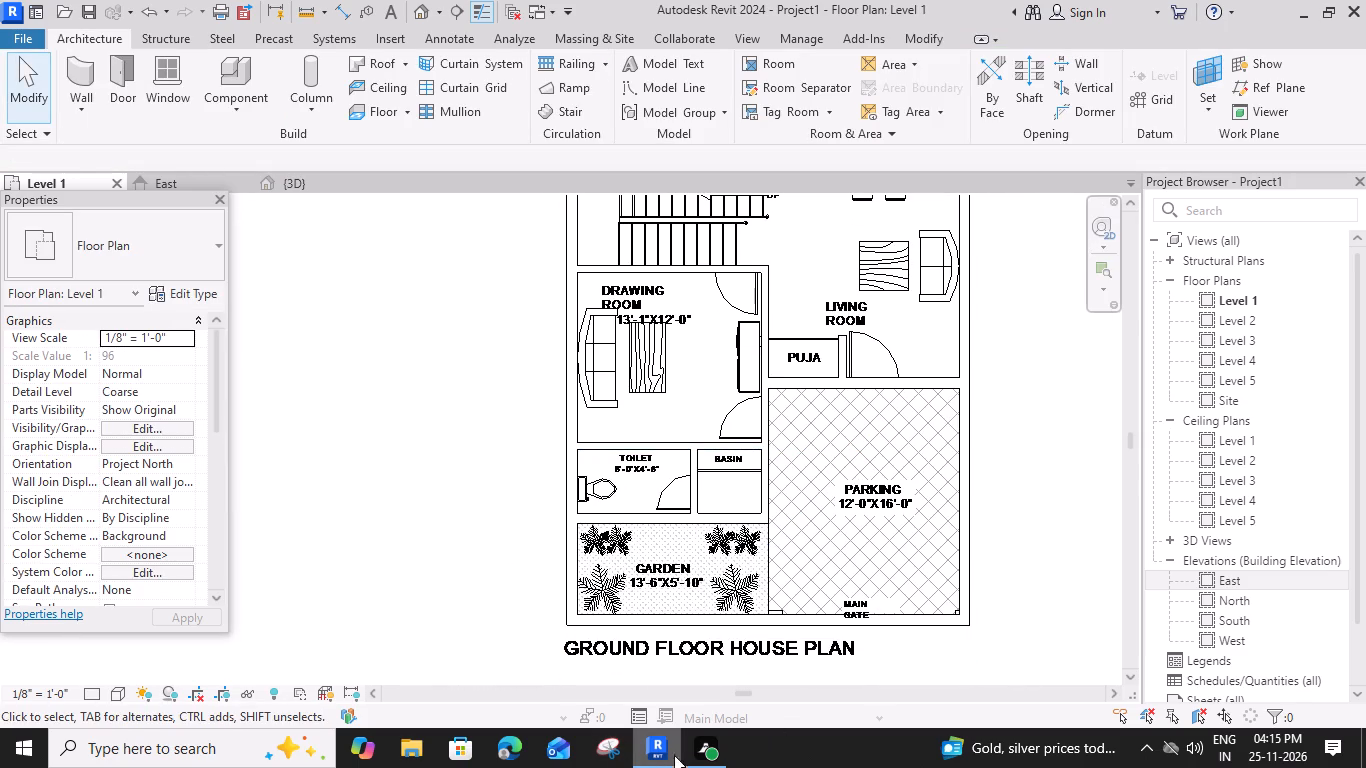
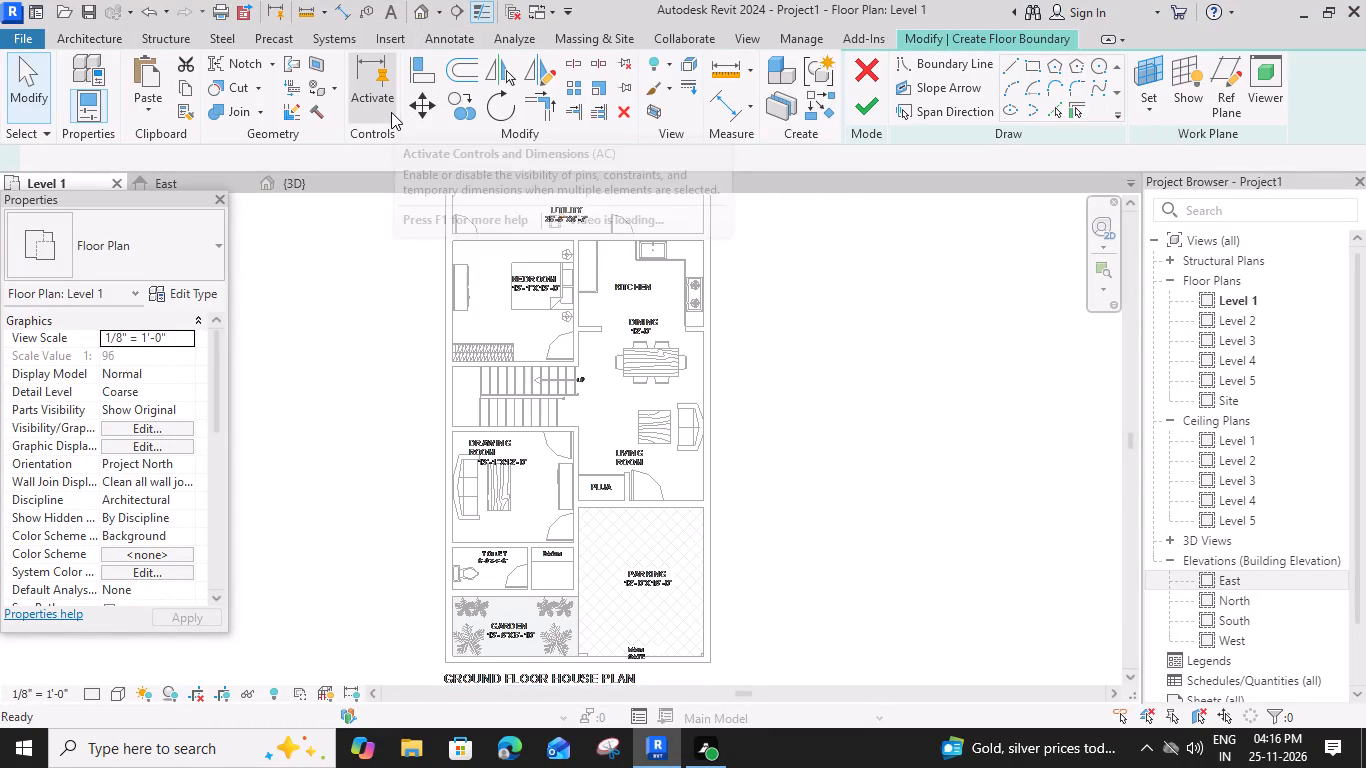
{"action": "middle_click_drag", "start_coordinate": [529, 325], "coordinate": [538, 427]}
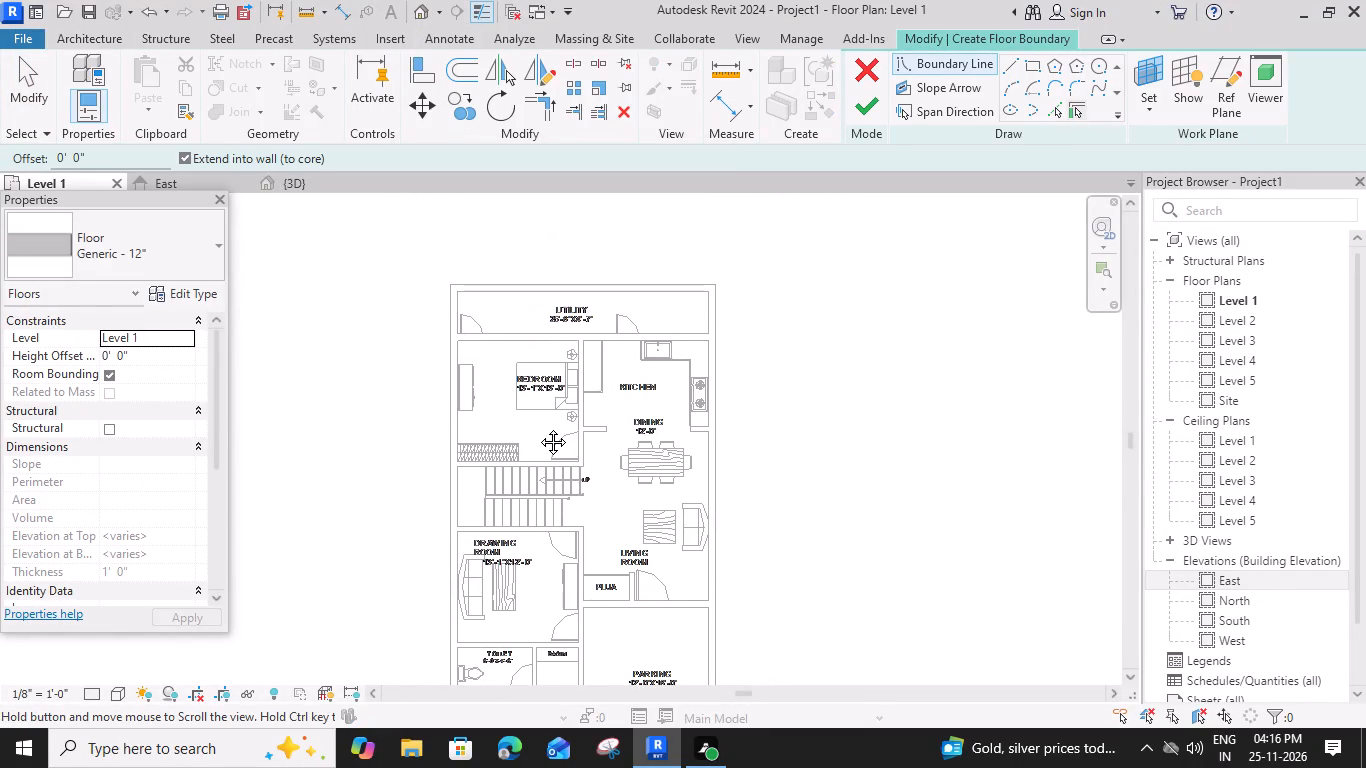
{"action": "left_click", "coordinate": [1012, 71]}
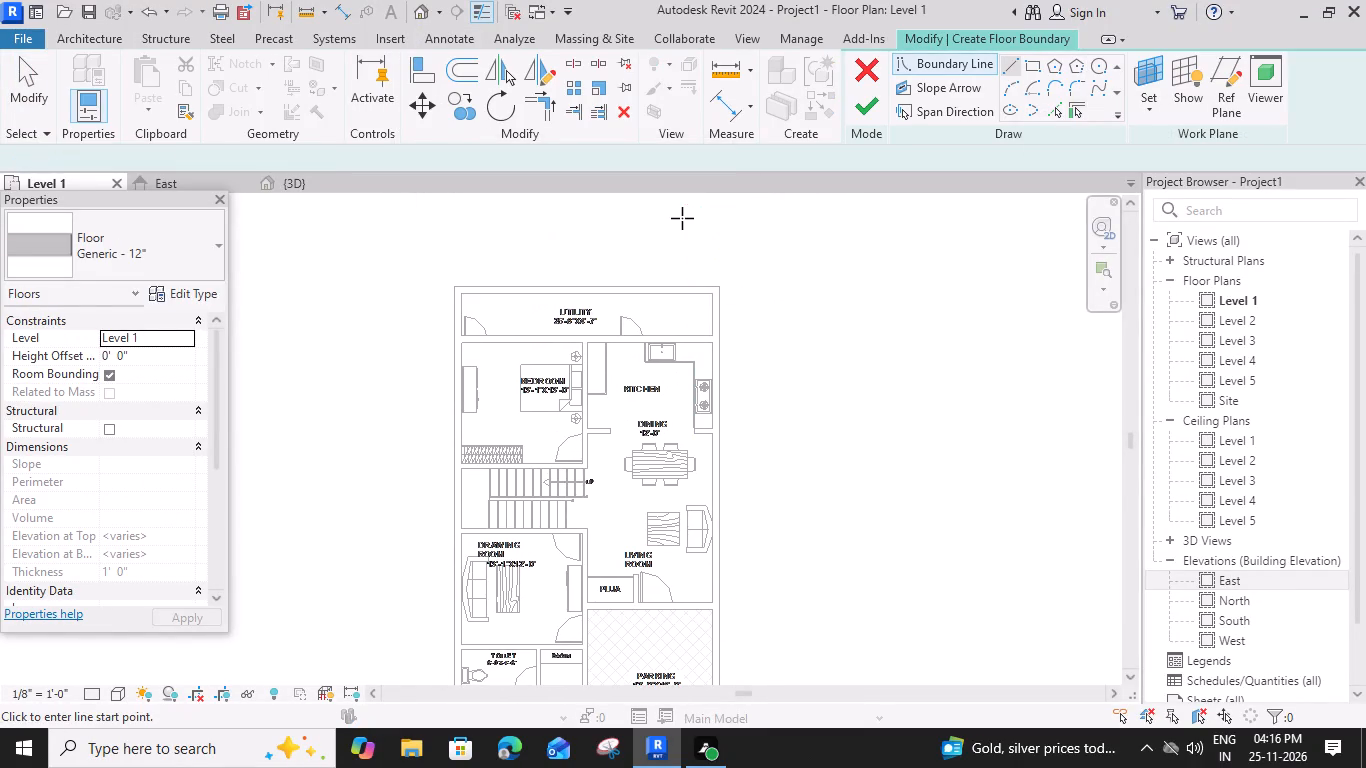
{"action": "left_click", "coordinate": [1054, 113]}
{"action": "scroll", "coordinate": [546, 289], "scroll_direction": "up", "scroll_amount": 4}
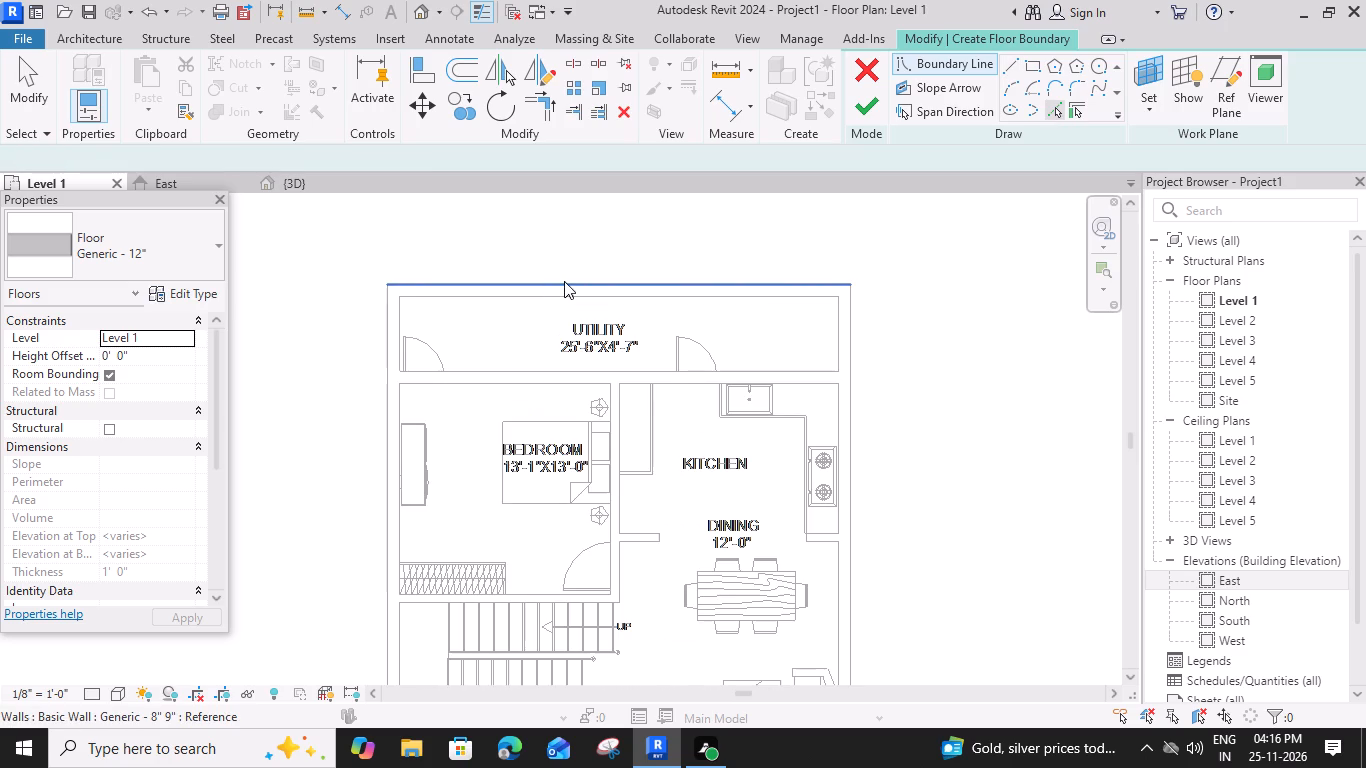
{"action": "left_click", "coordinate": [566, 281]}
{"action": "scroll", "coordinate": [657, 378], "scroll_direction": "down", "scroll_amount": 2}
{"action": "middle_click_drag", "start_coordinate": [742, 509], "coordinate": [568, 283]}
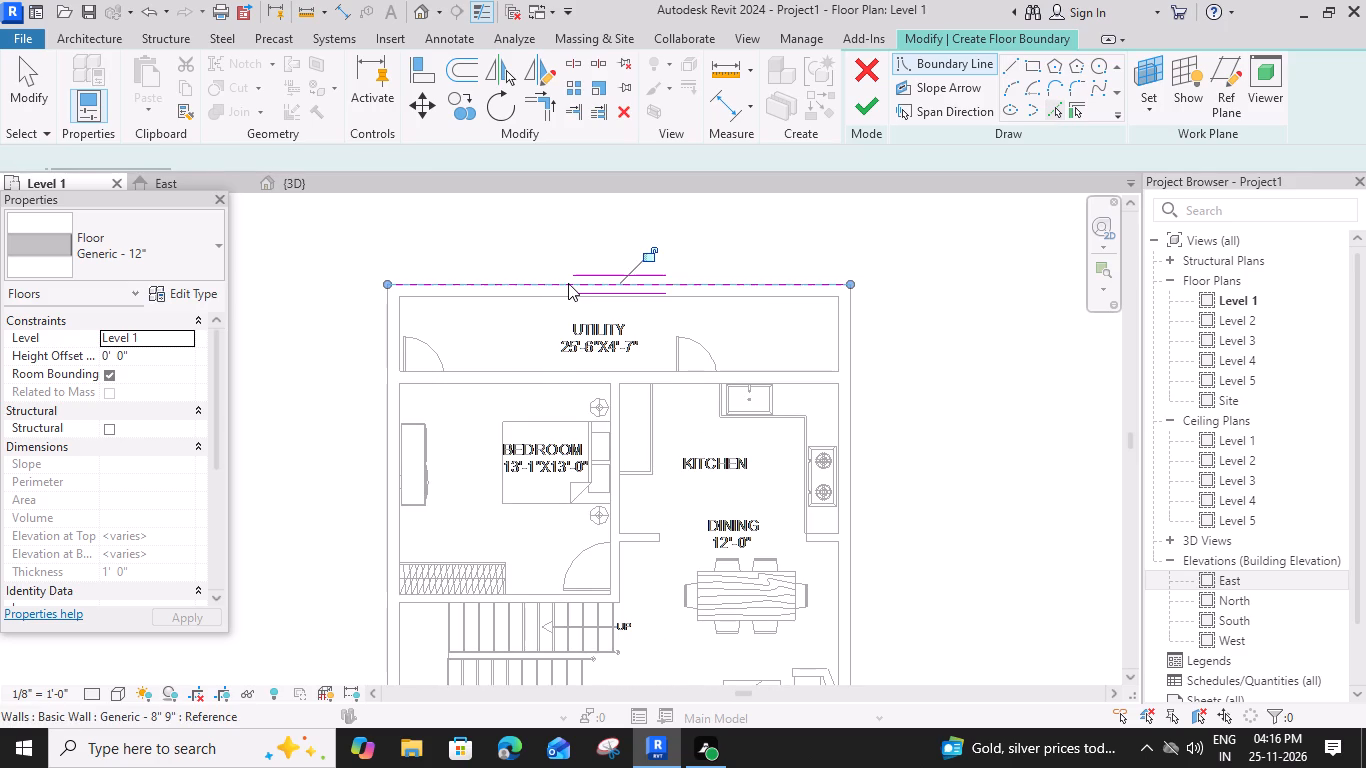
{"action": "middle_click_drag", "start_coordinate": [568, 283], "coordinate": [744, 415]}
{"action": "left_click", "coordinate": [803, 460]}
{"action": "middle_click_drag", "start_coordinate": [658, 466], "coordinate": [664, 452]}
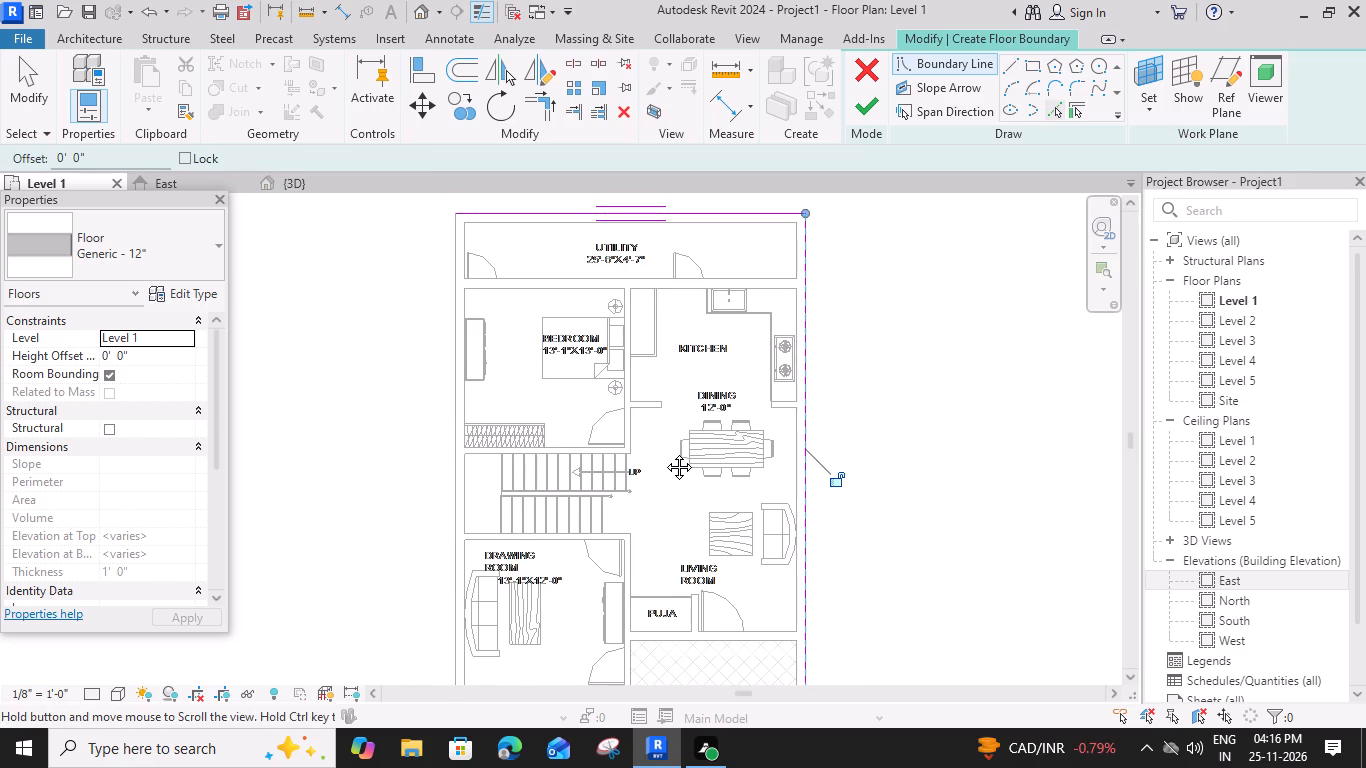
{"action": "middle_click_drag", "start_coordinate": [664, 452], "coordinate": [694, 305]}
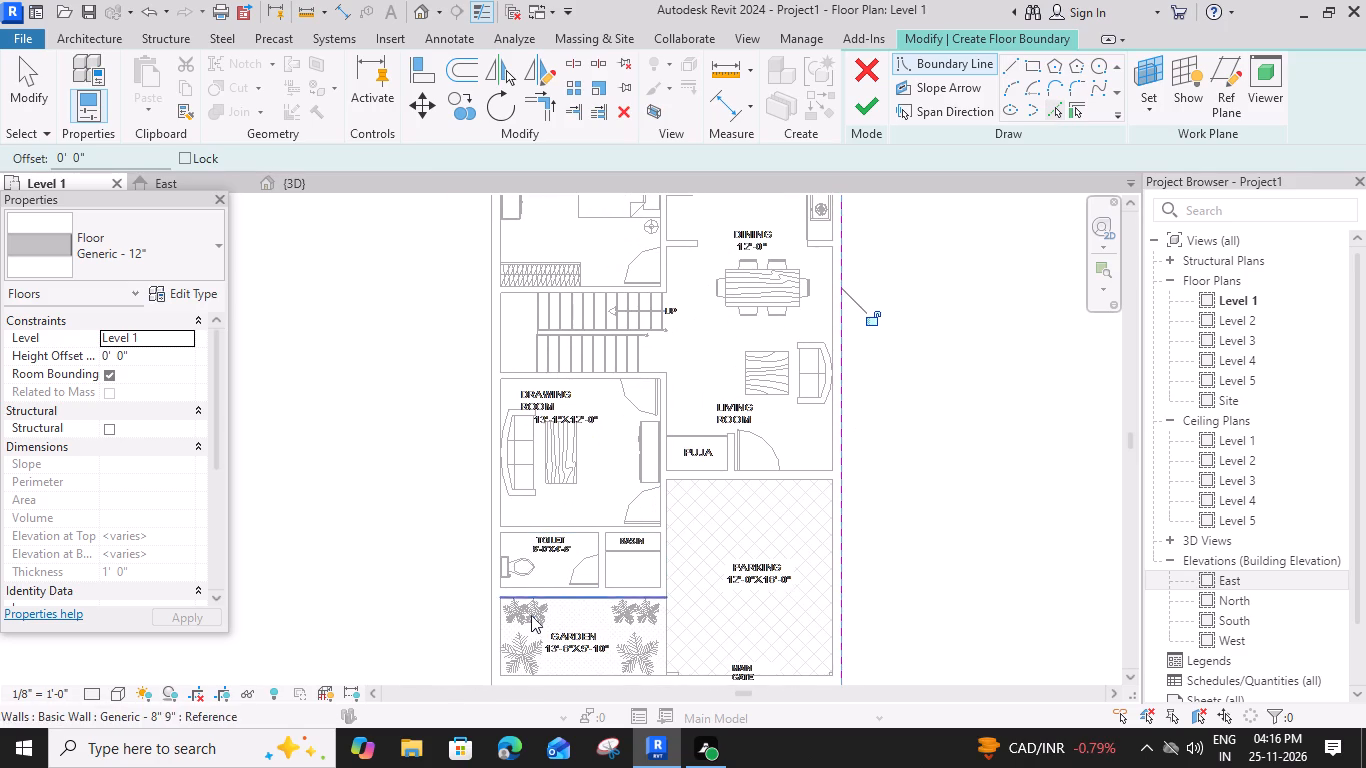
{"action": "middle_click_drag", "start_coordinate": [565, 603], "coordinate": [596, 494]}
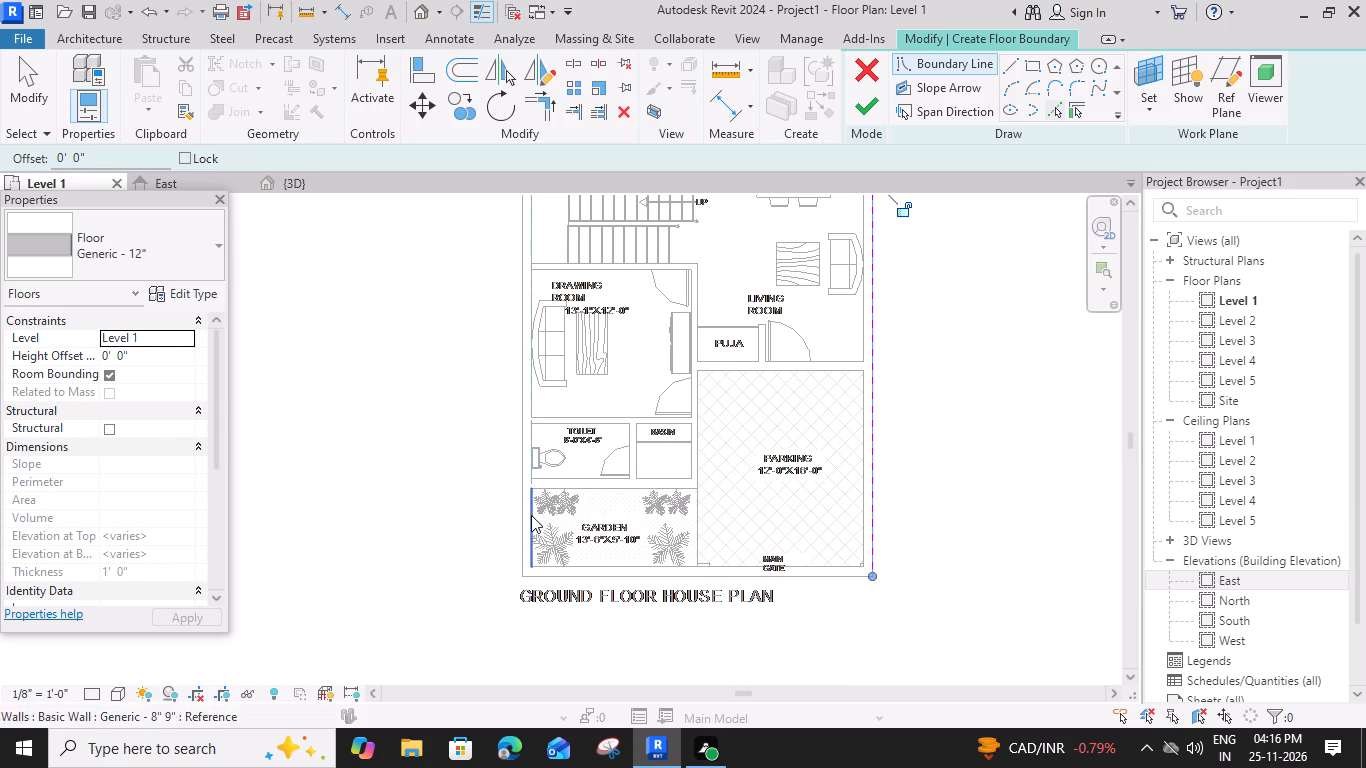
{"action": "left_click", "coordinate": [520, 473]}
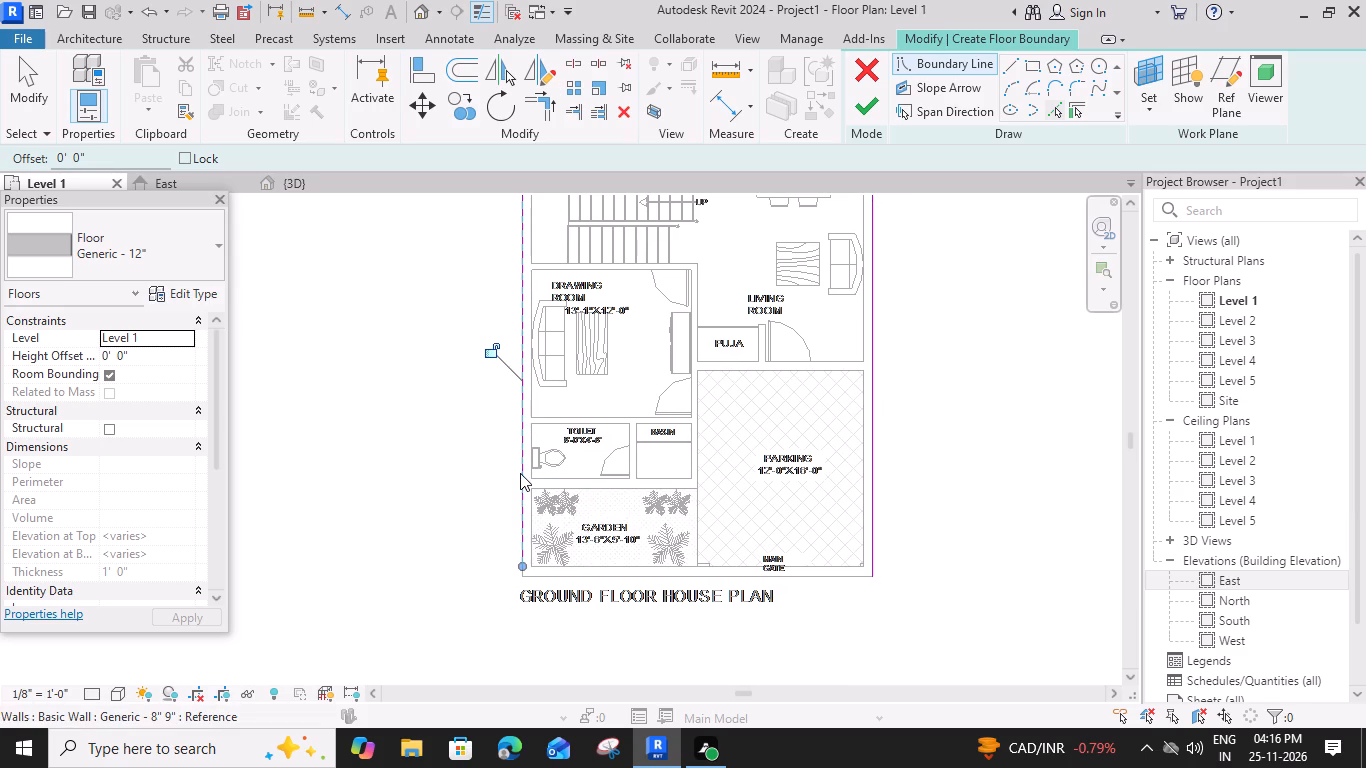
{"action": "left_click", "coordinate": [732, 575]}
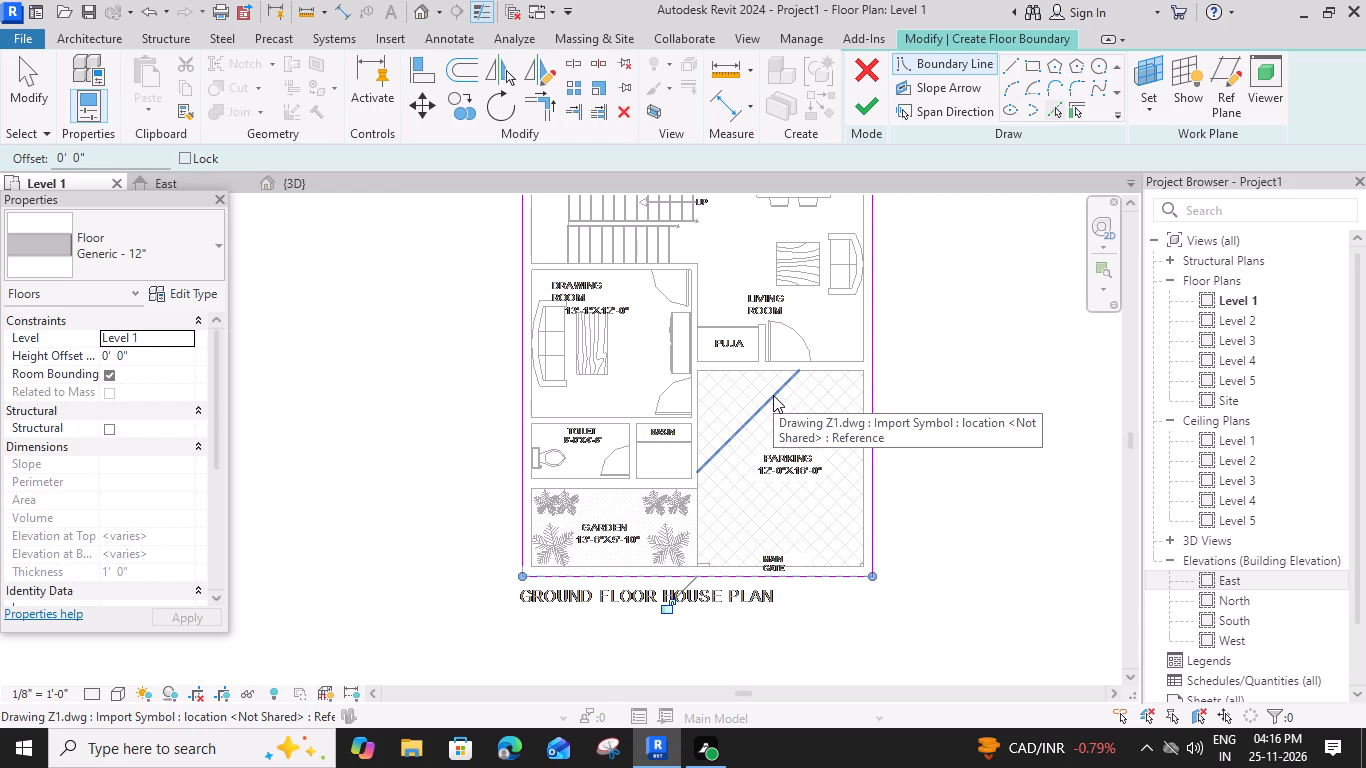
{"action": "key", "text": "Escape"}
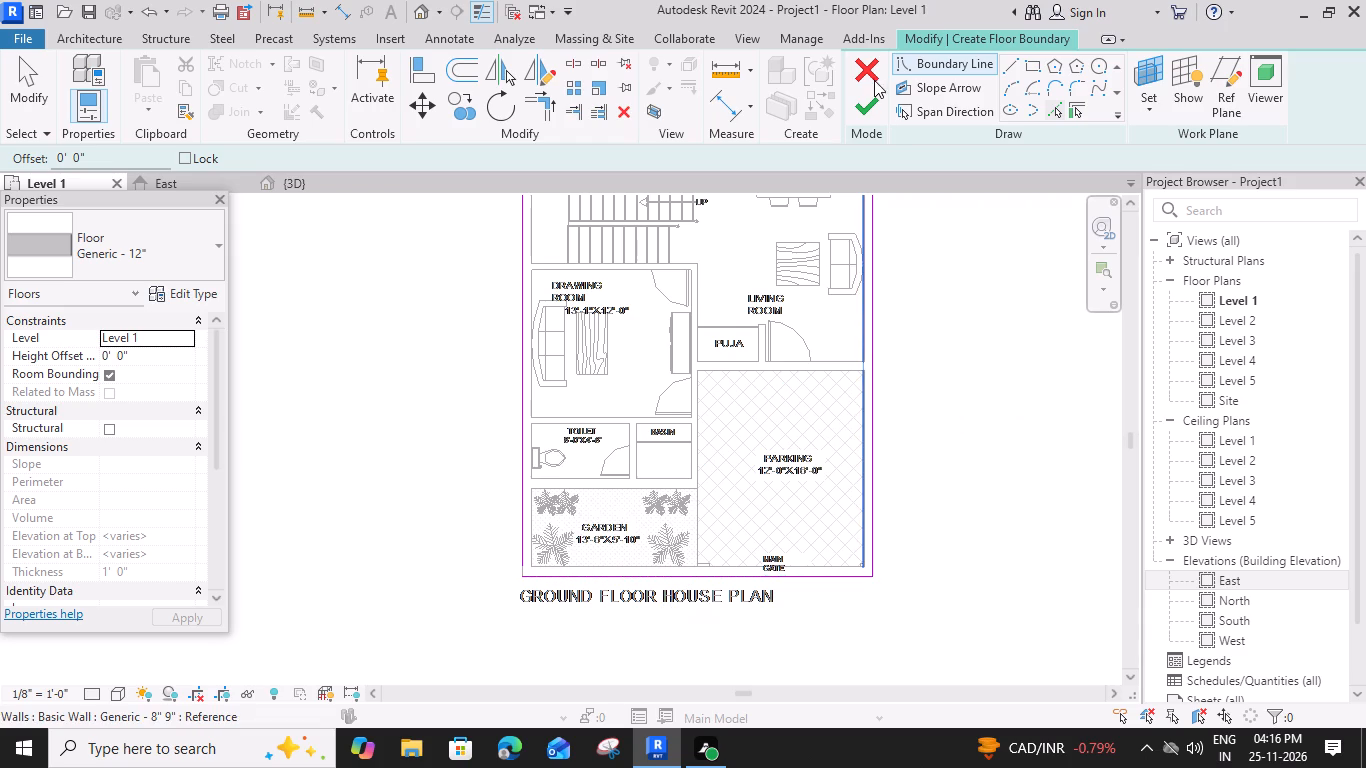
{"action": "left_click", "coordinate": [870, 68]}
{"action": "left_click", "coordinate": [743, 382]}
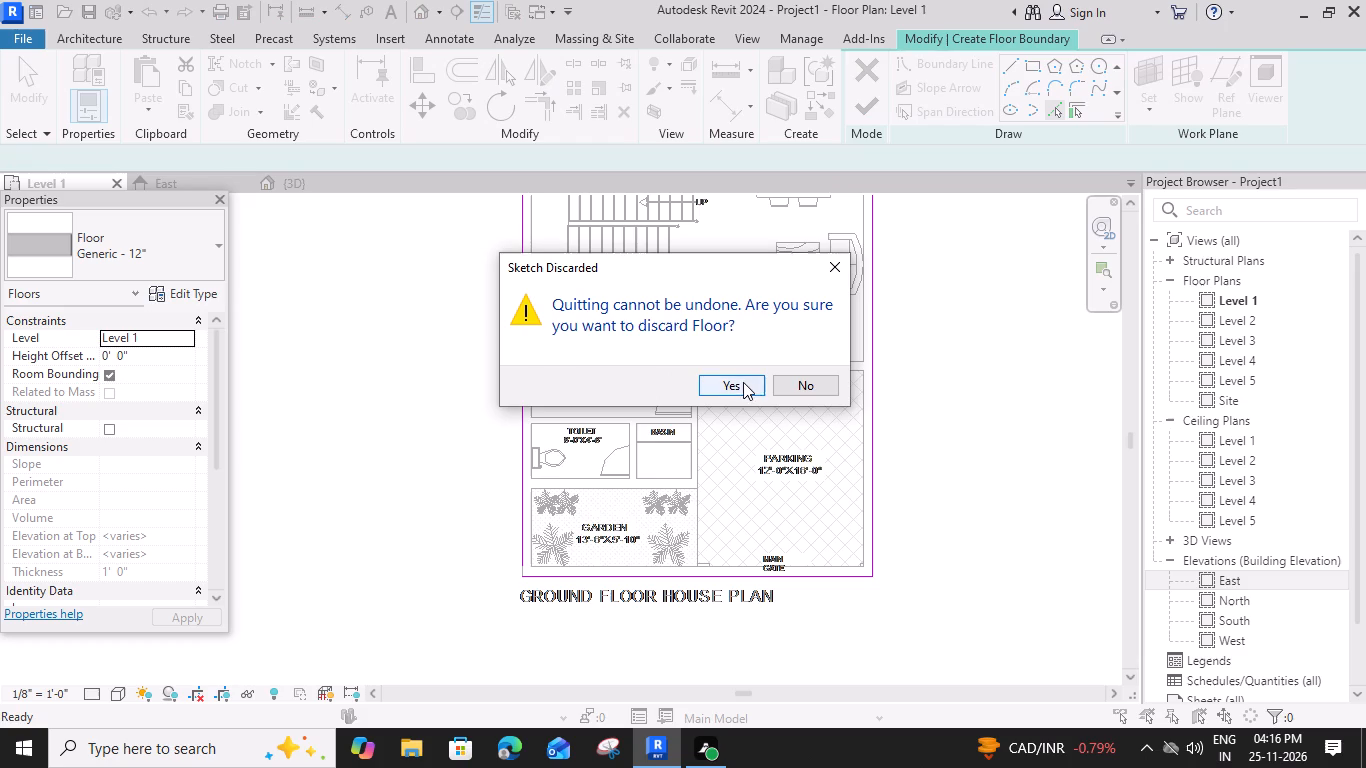
Create a Generic - 12" floor on Level 1 over the utility, with a rectangular boundary about 28'-6" by 5'-7" out to the exterior wall faces.
{"action": "left_click", "coordinate": [384, 115]}
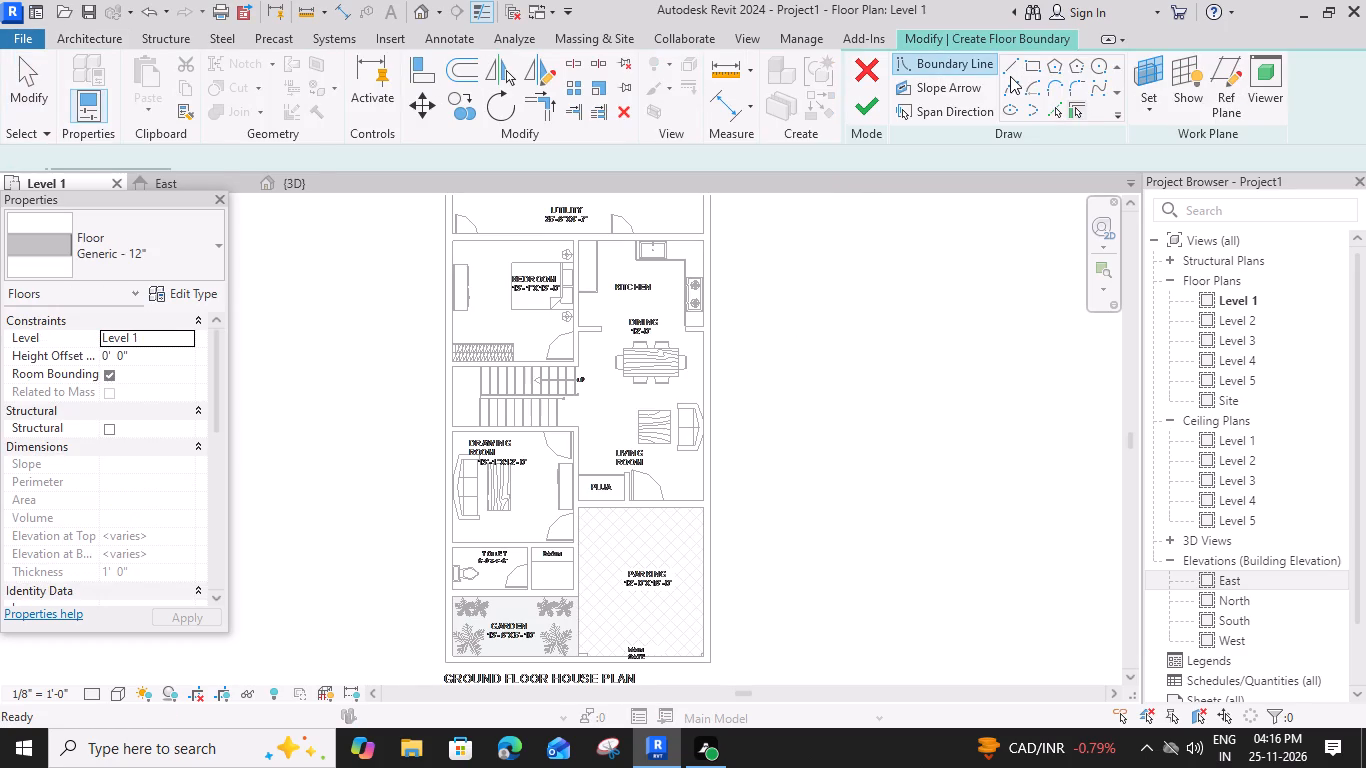
{"action": "left_click", "coordinate": [1010, 67]}
{"action": "middle_click_drag", "start_coordinate": [454, 227], "coordinate": [455, 337]}
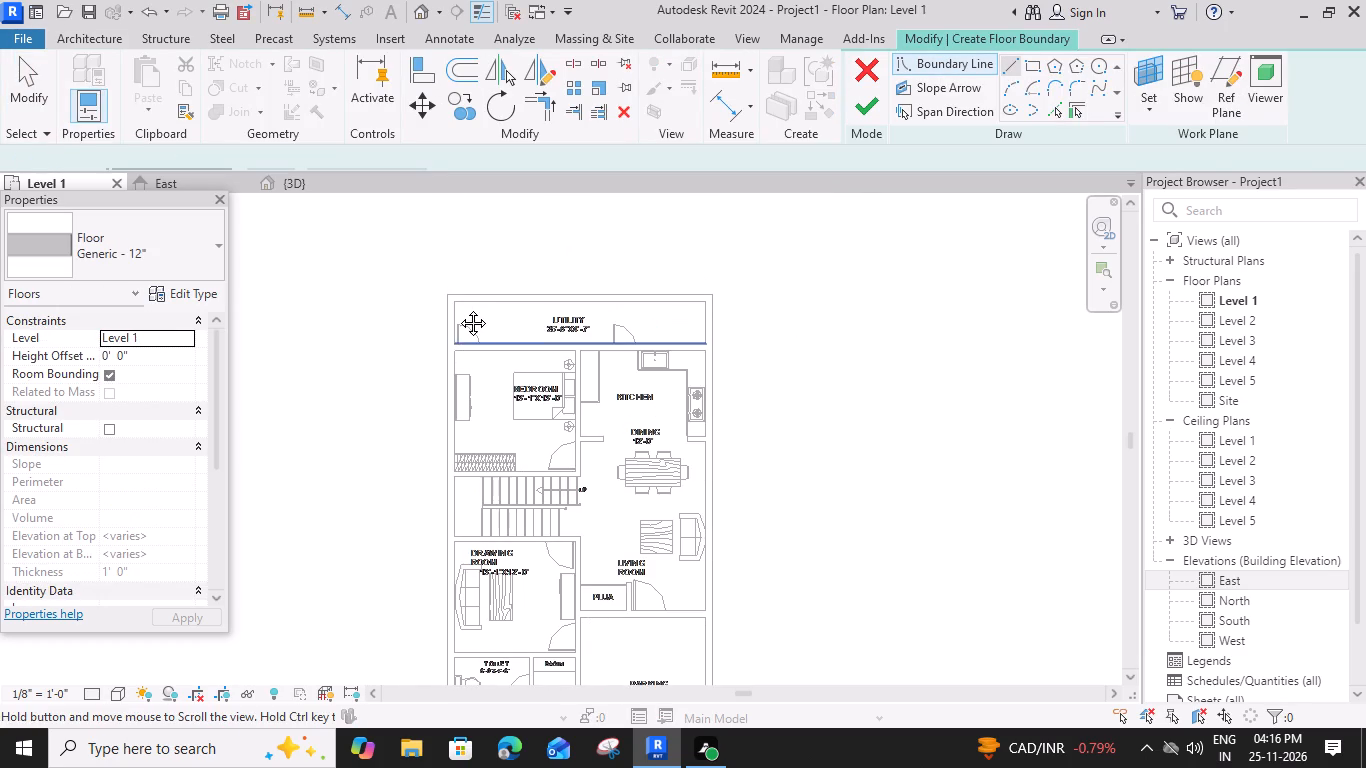
{"action": "scroll", "coordinate": [457, 300], "scroll_direction": "up", "scroll_amount": 6}
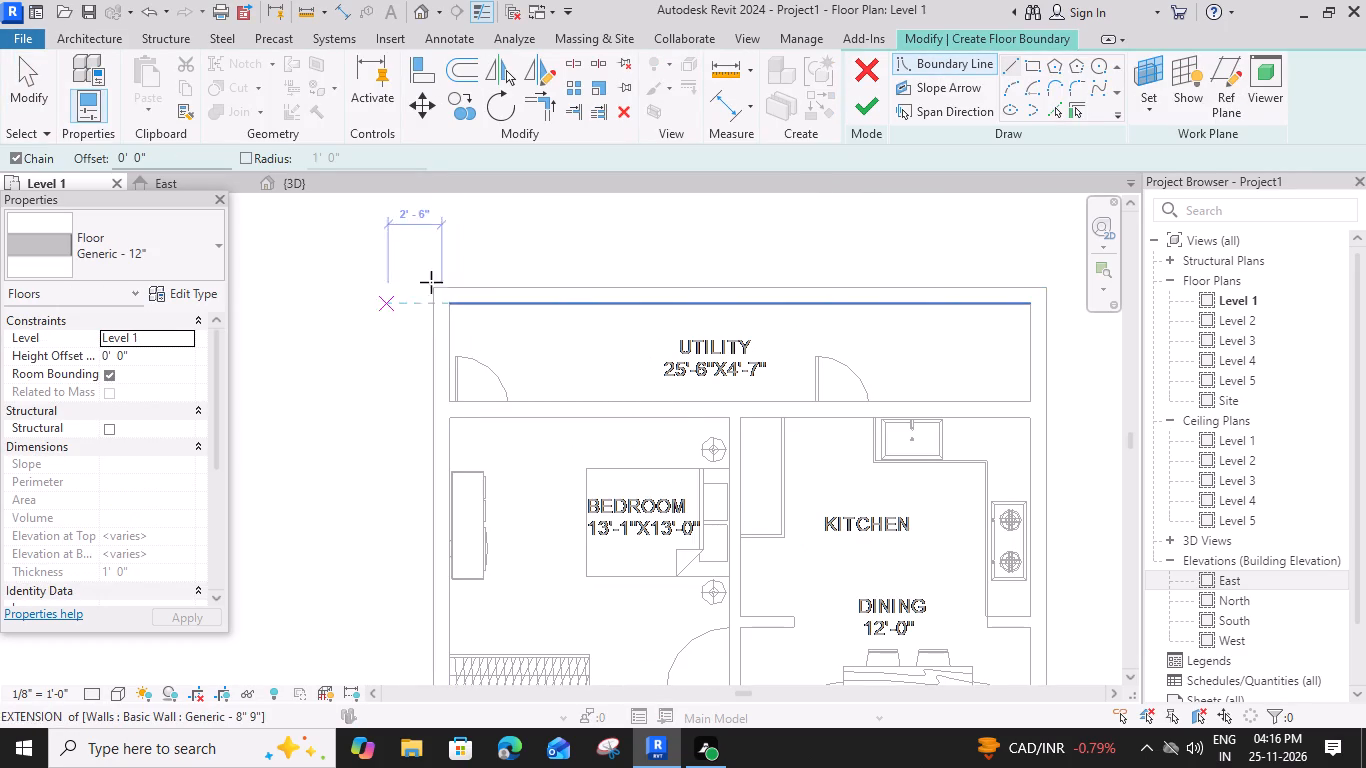
{"action": "left_click", "coordinate": [431, 284]}
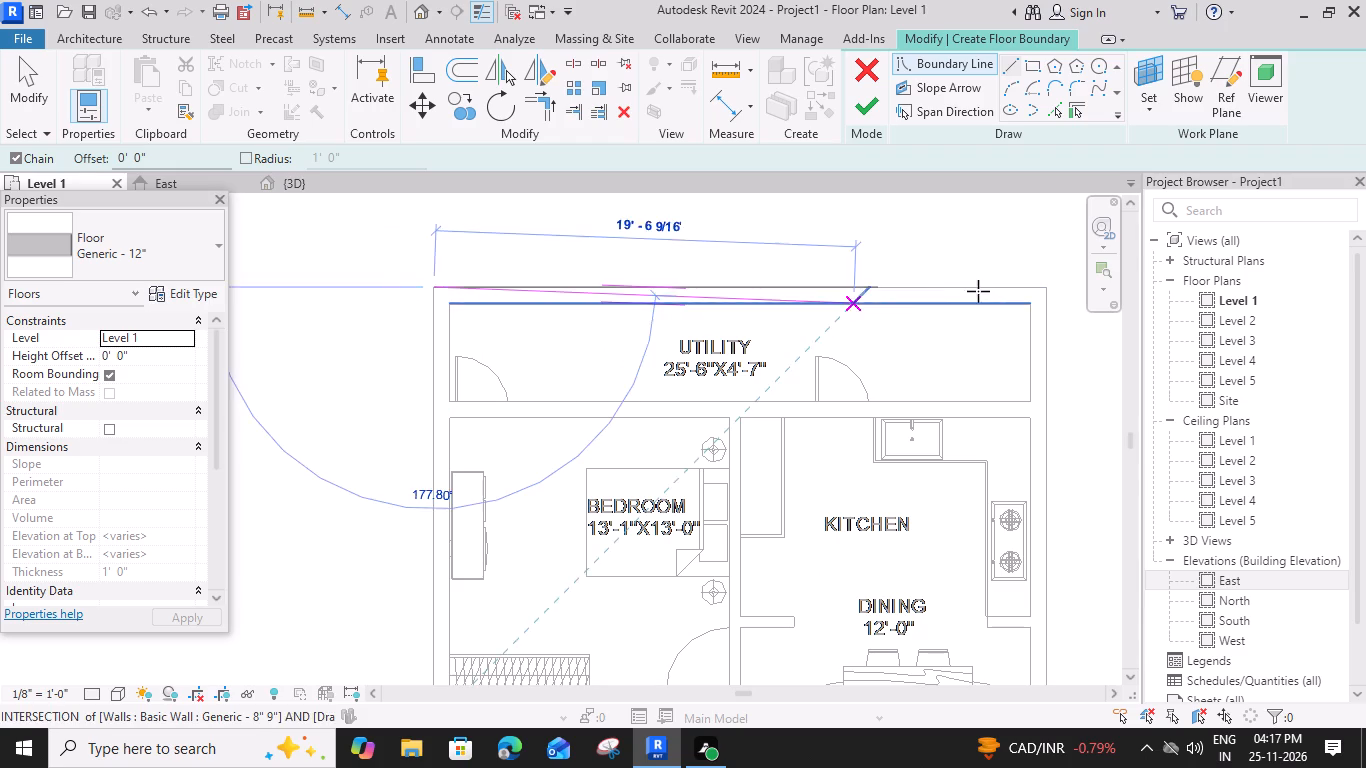
{"action": "left_click", "coordinate": [1047, 285]}
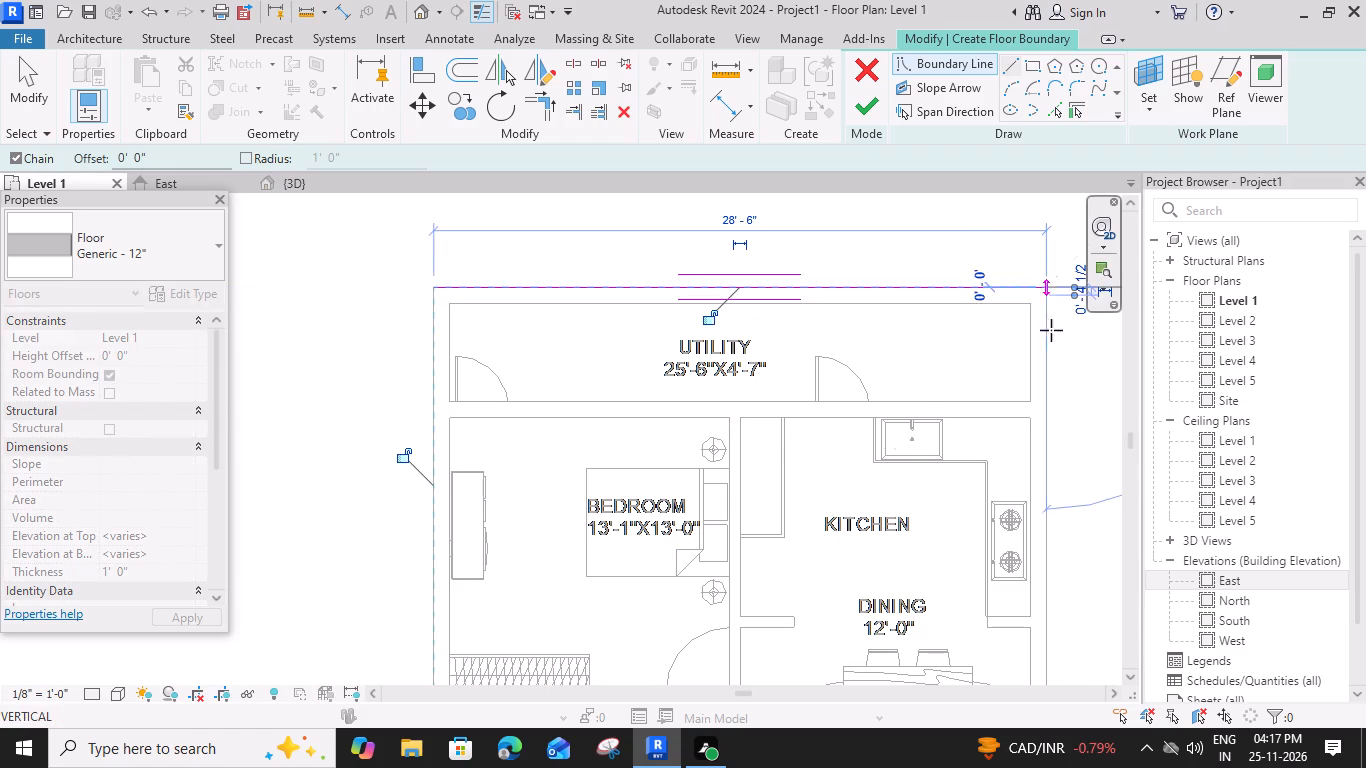
{"action": "scroll", "coordinate": [1043, 410], "scroll_direction": "up", "scroll_amount": 4}
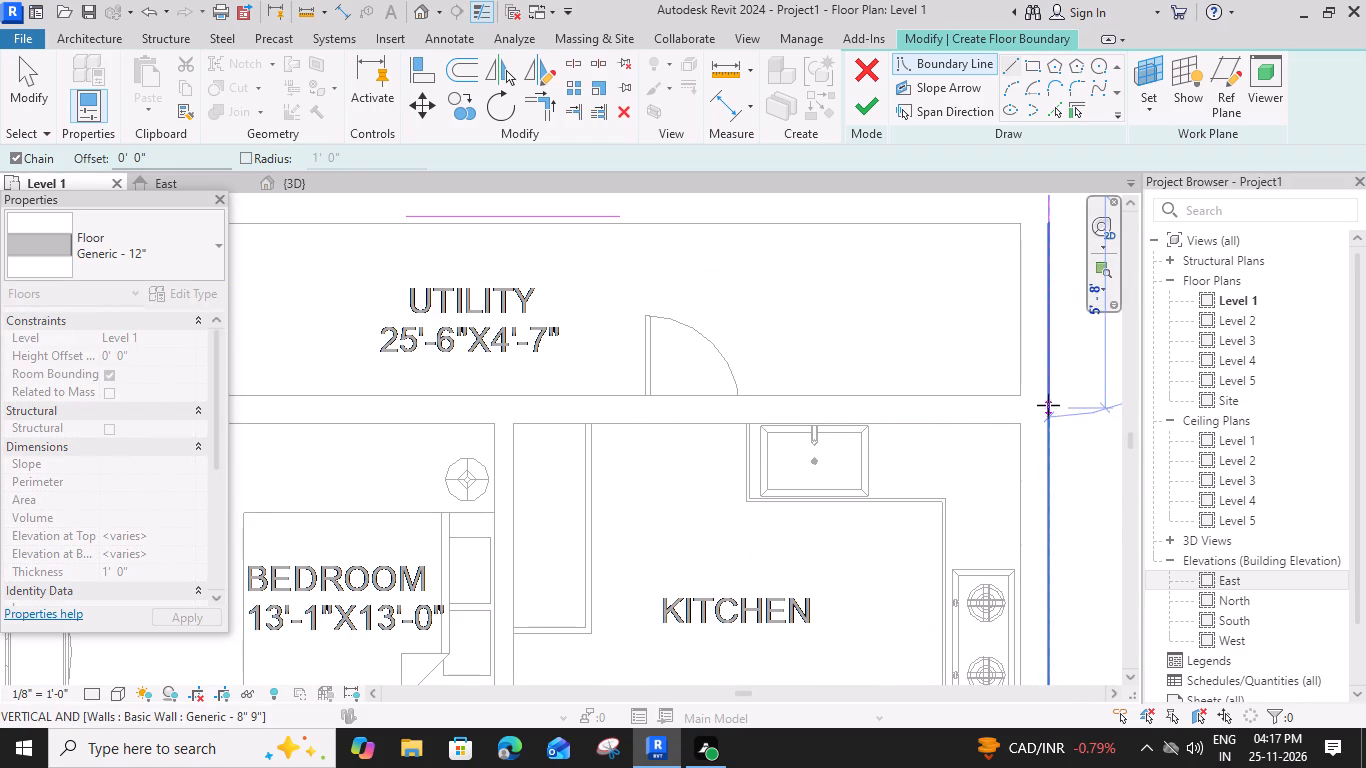
{"action": "left_click", "coordinate": [1049, 406]}
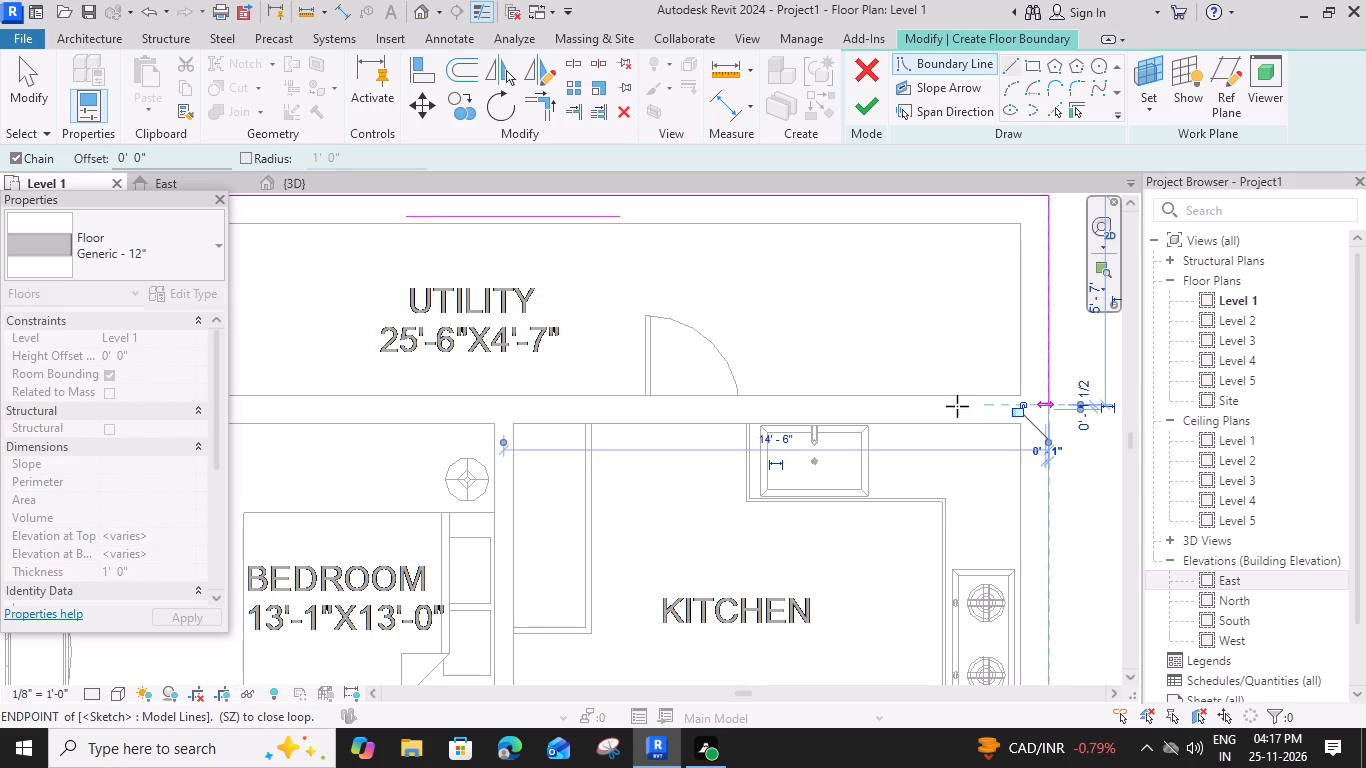
{"action": "middle_click_drag", "start_coordinate": [537, 392], "coordinate": [642, 393]}
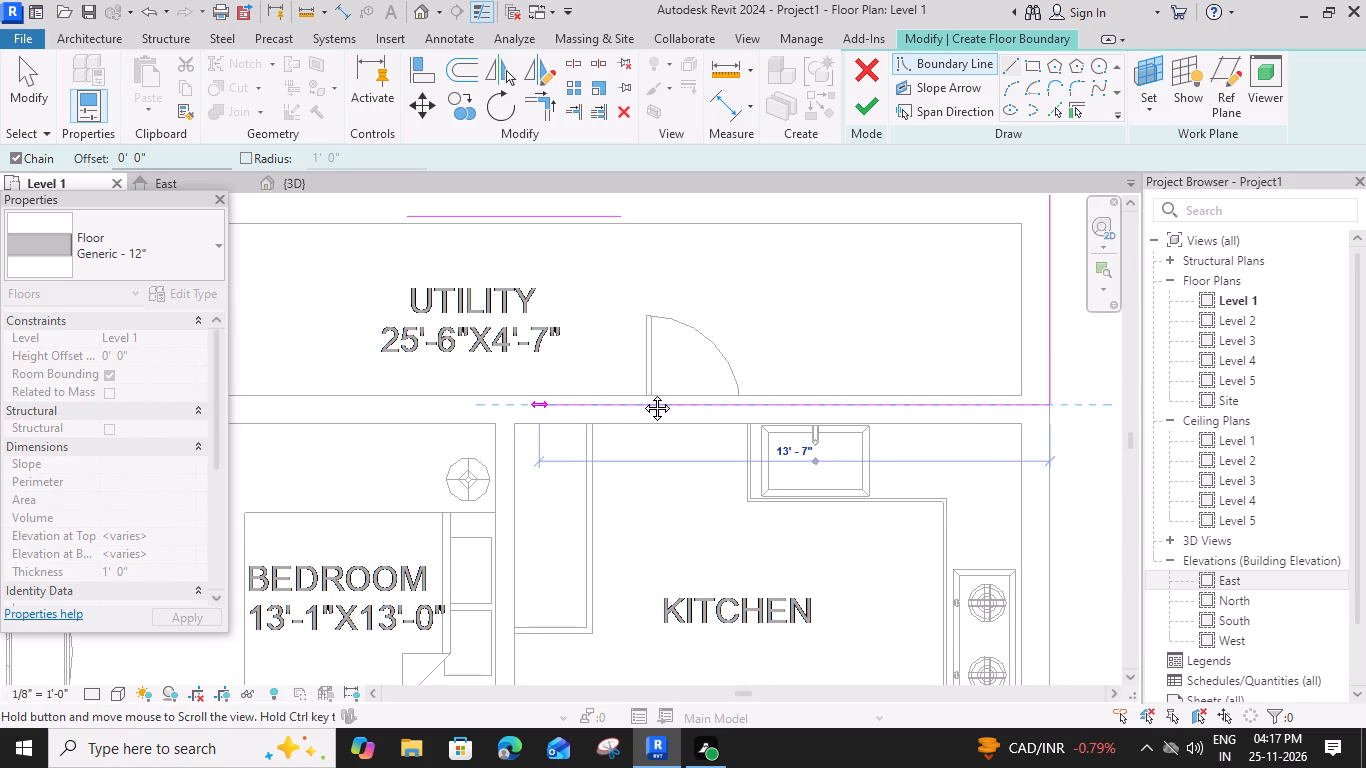
{"action": "middle_click_drag", "start_coordinate": [642, 393], "coordinate": [1039, 390]}
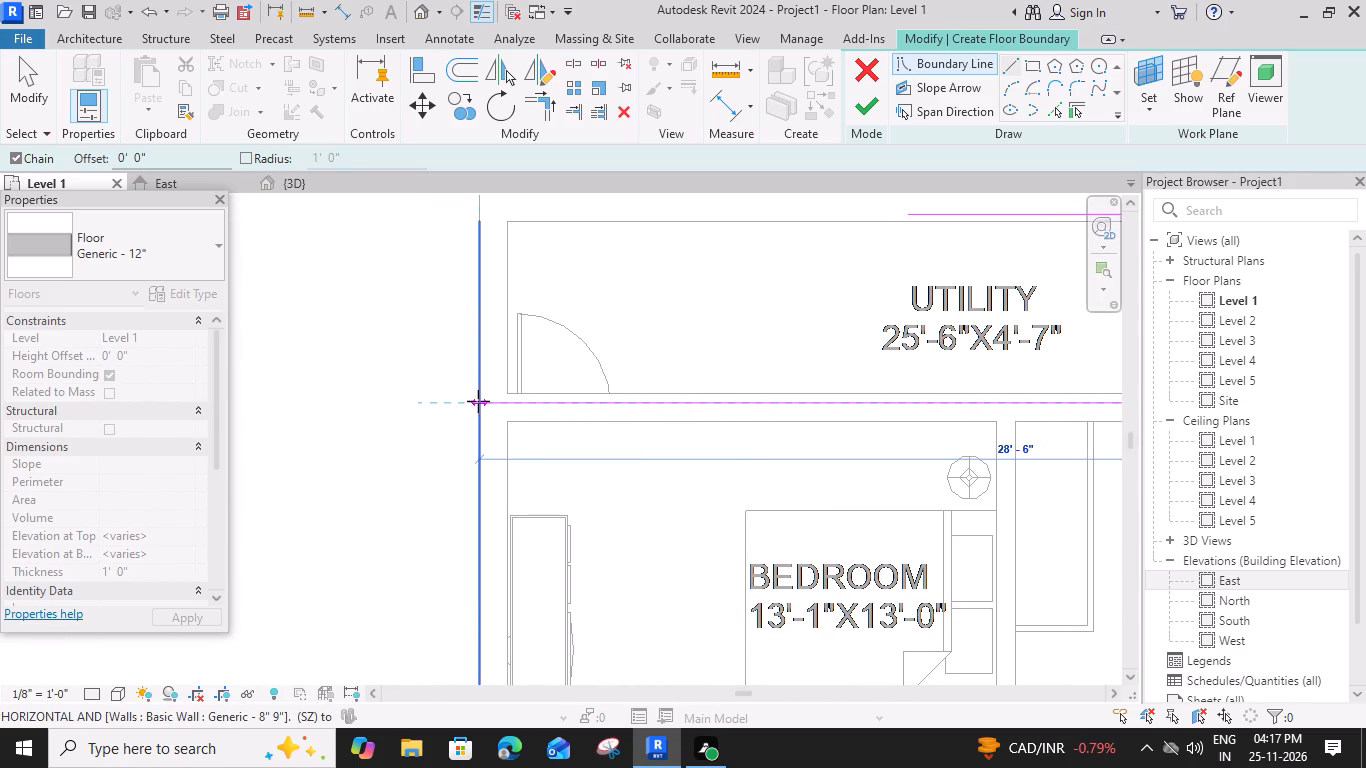
{"action": "left_click", "coordinate": [479, 404]}
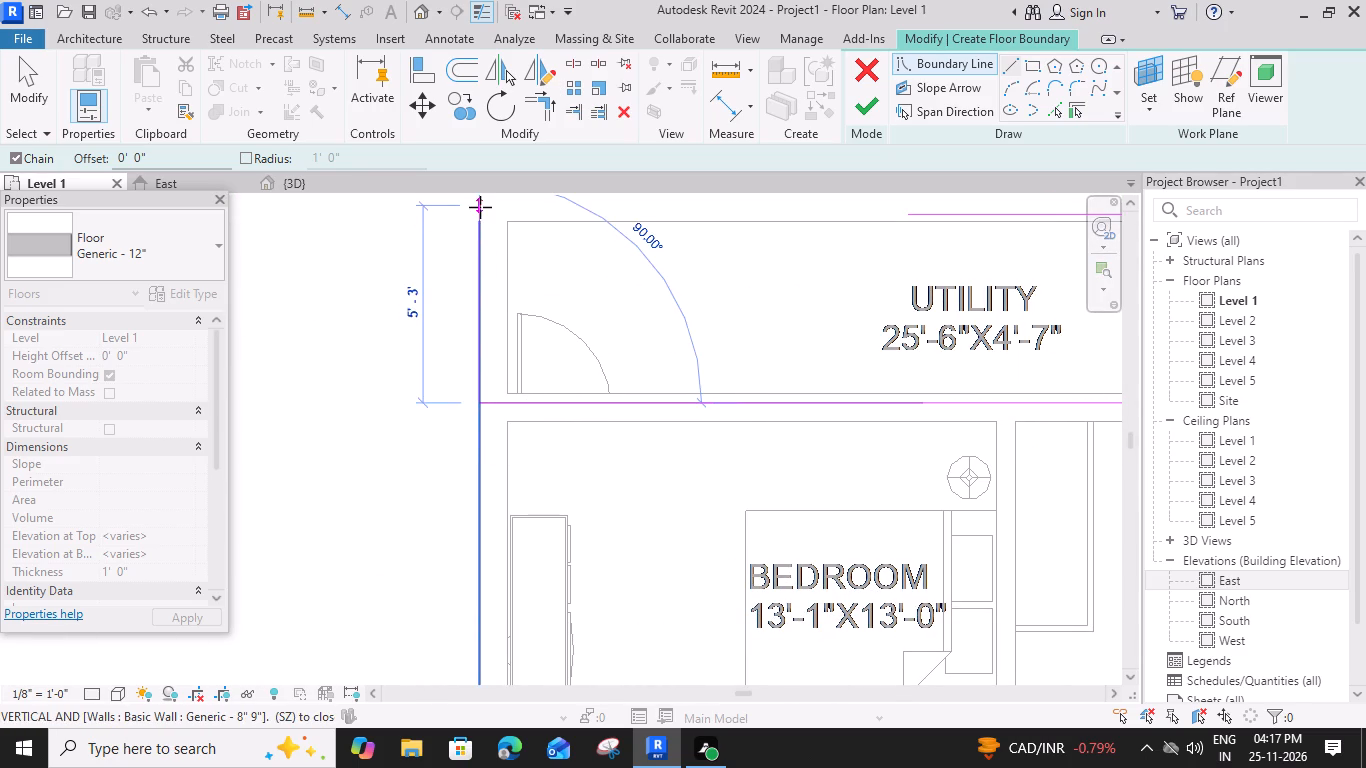
{"action": "middle_click_drag", "start_coordinate": [481, 208], "coordinate": [473, 263]}
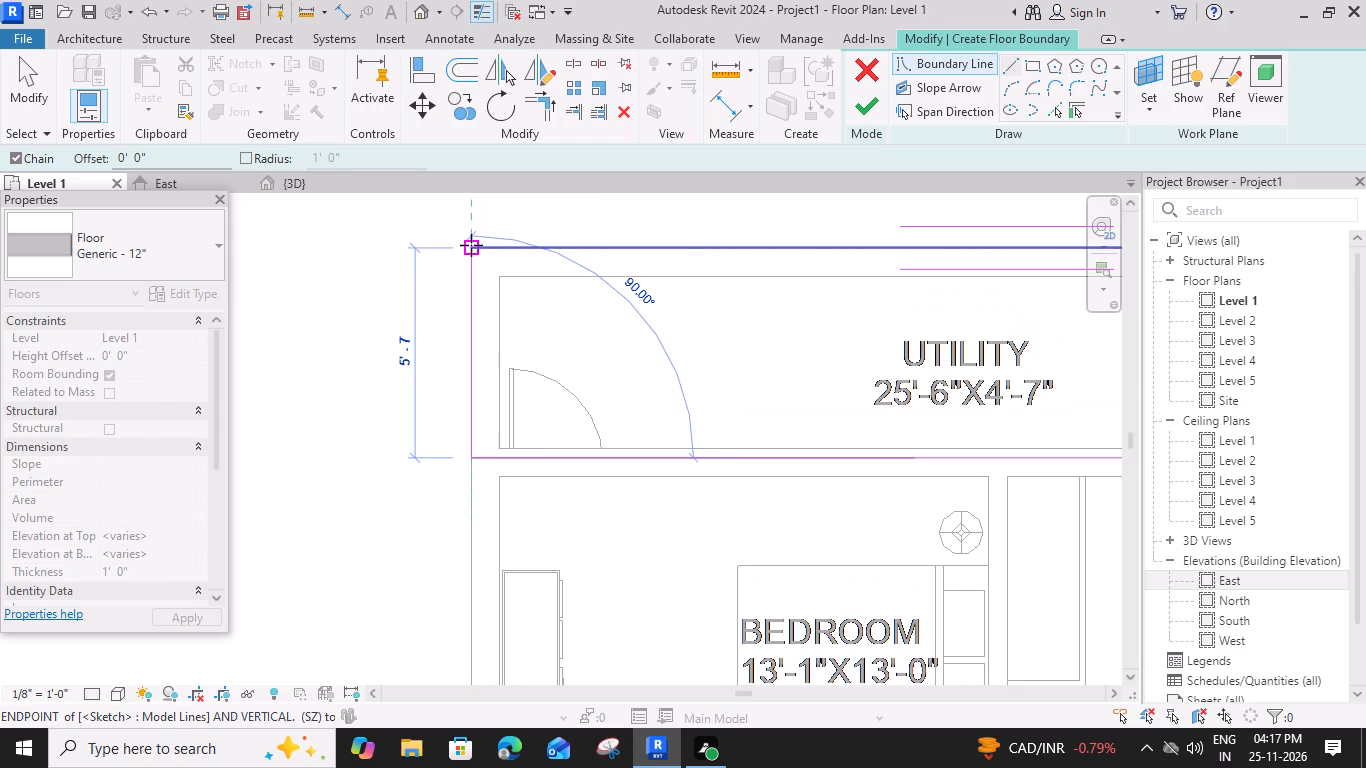
{"action": "left_click", "coordinate": [471, 245]}
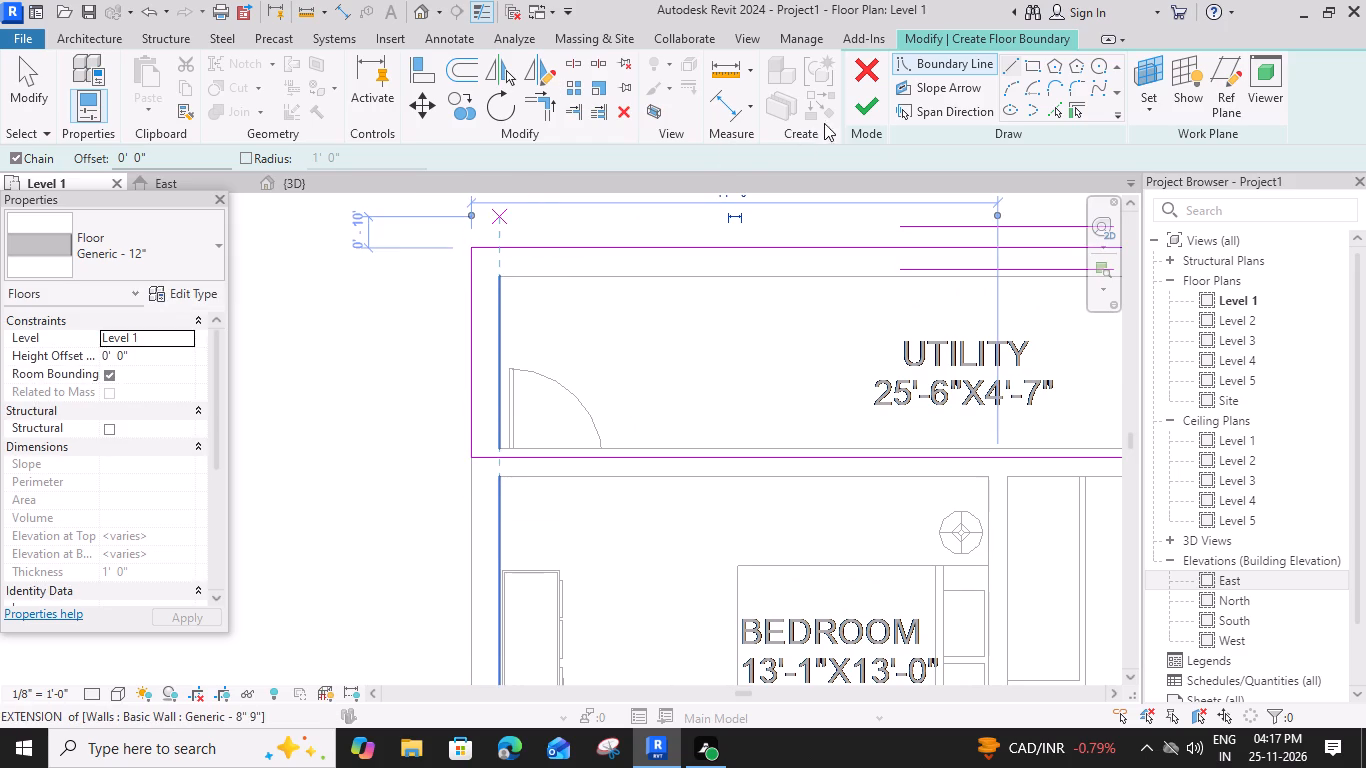
{"action": "left_click", "coordinate": [860, 104]}
Create a Generic - 12" floor on Level 1 over the bedroom, with a line-drawn rectangular boundary about 14'-0" by 13'-9" reaching the exterior wall's outer face.
{"action": "scroll", "coordinate": [666, 532], "scroll_direction": "down", "scroll_amount": 3}
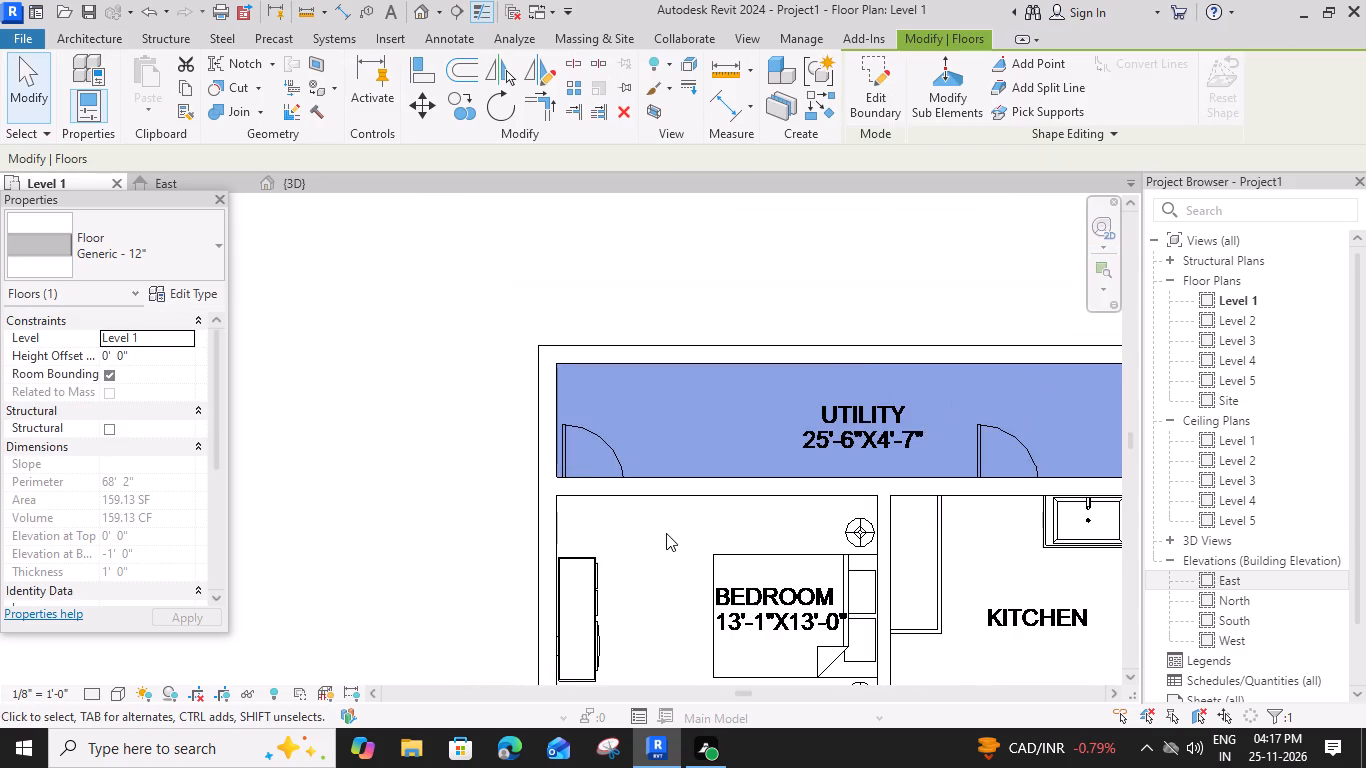
{"action": "middle_click_drag", "start_coordinate": [752, 559], "coordinate": [510, 450]}
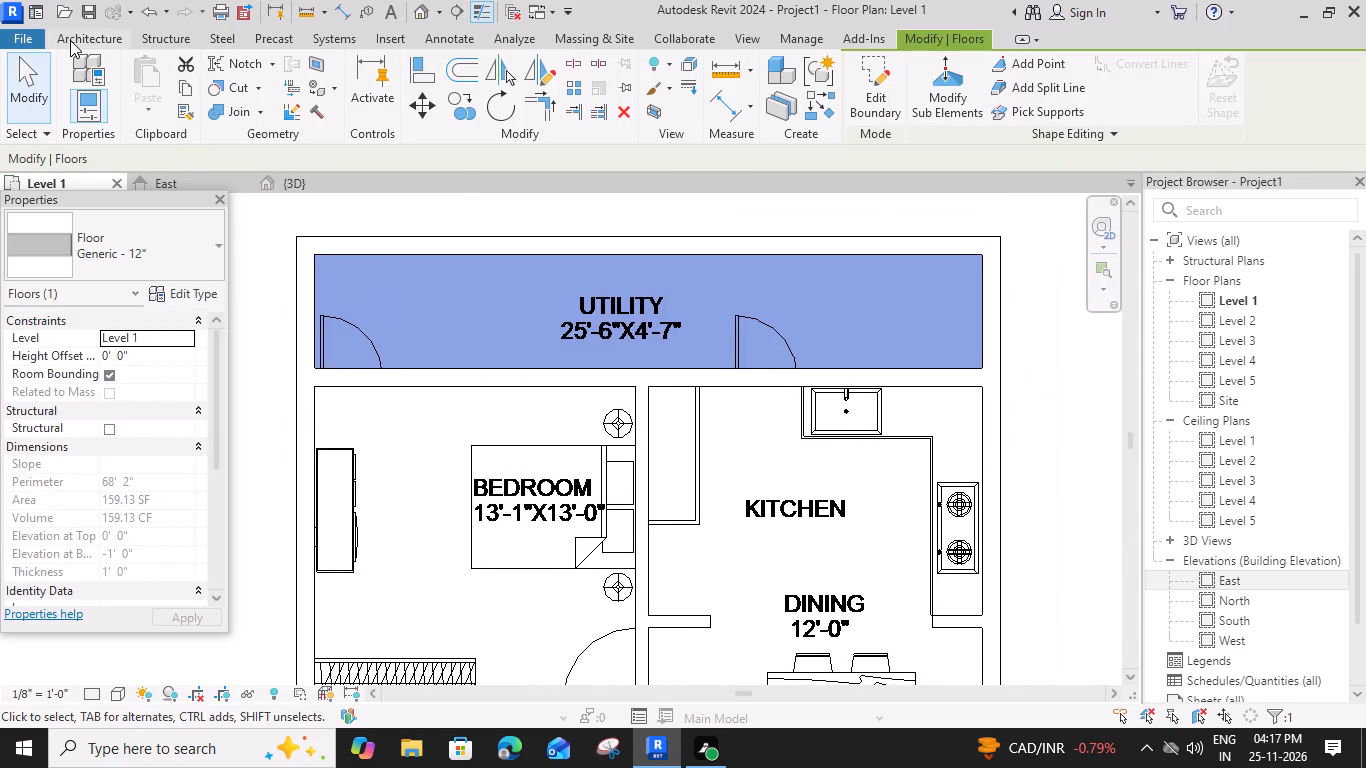
{"action": "left_click", "coordinate": [70, 40]}
{"action": "left_click", "coordinate": [387, 107]}
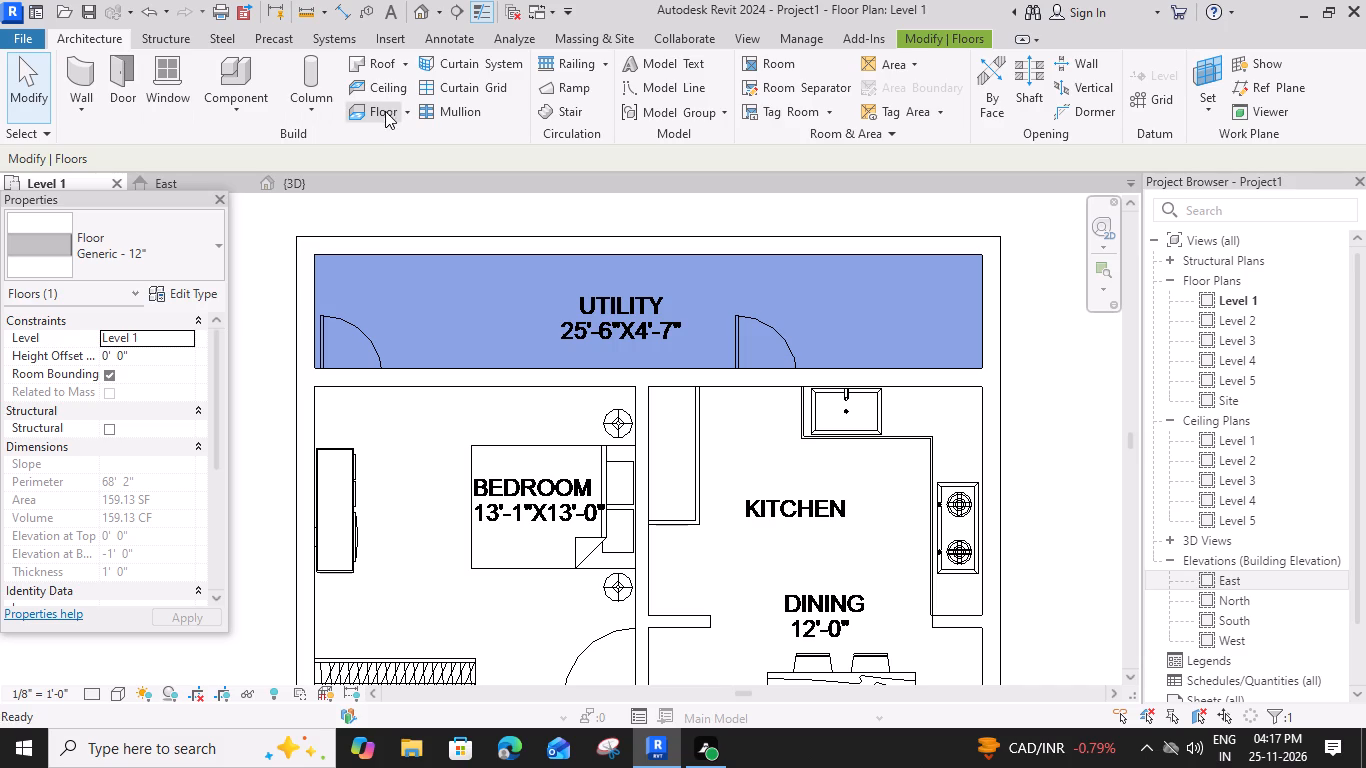
{"action": "left_click", "coordinate": [1012, 61]}
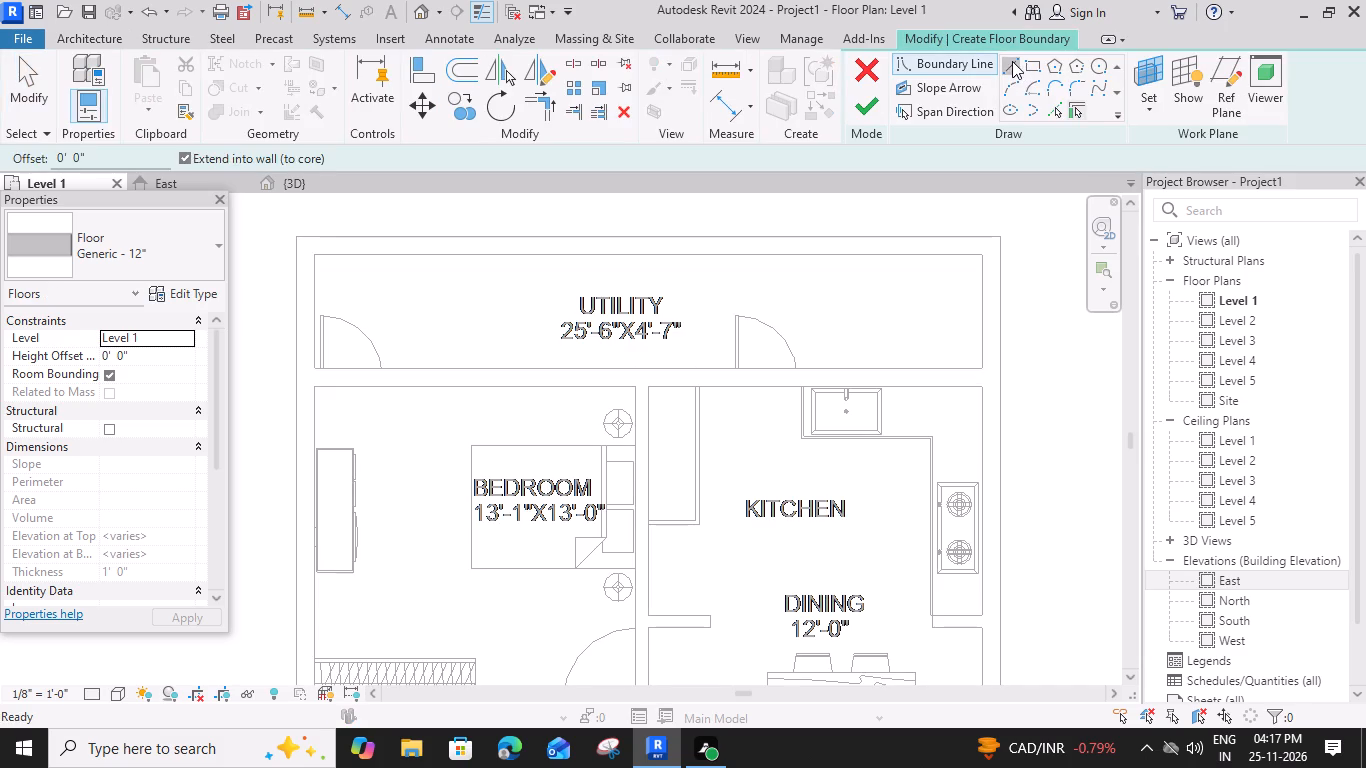
{"action": "left_click", "coordinate": [295, 373]}
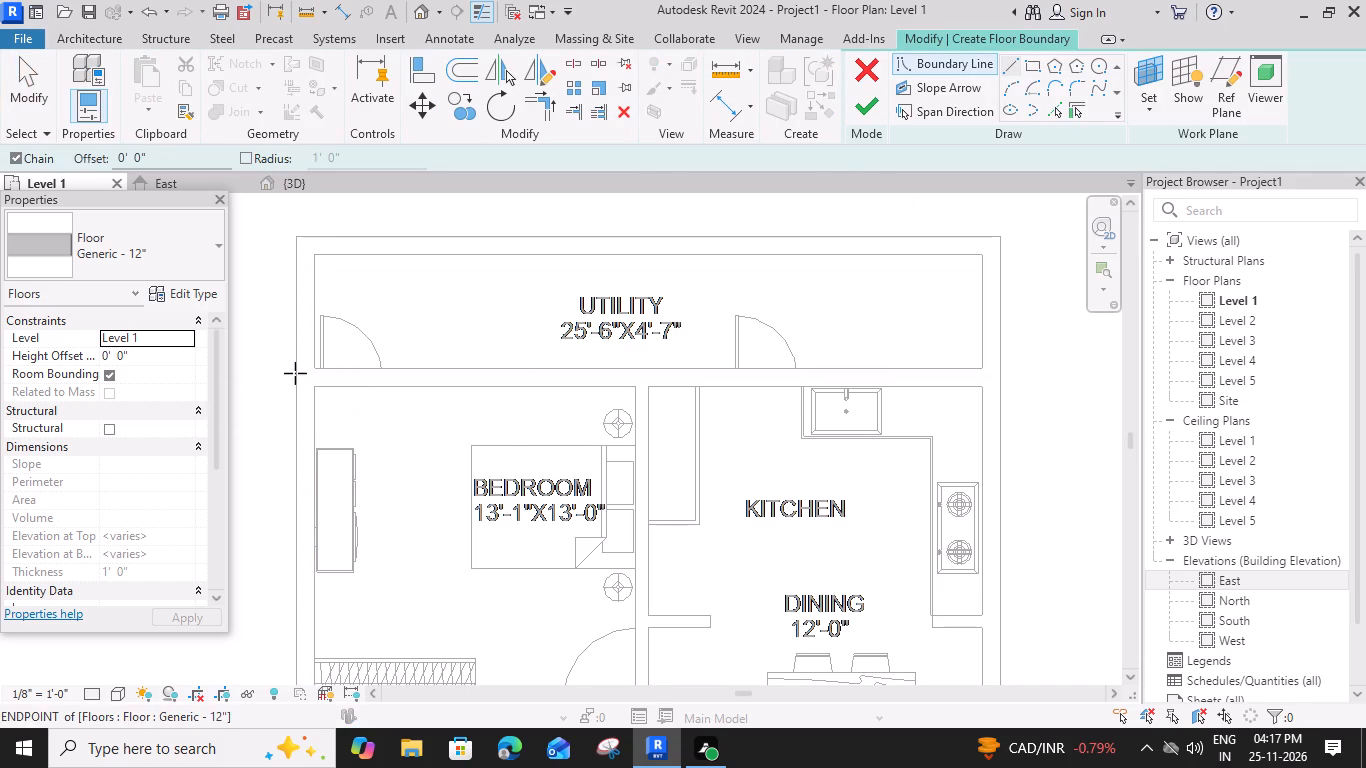
{"action": "left_click", "coordinate": [641, 374]}
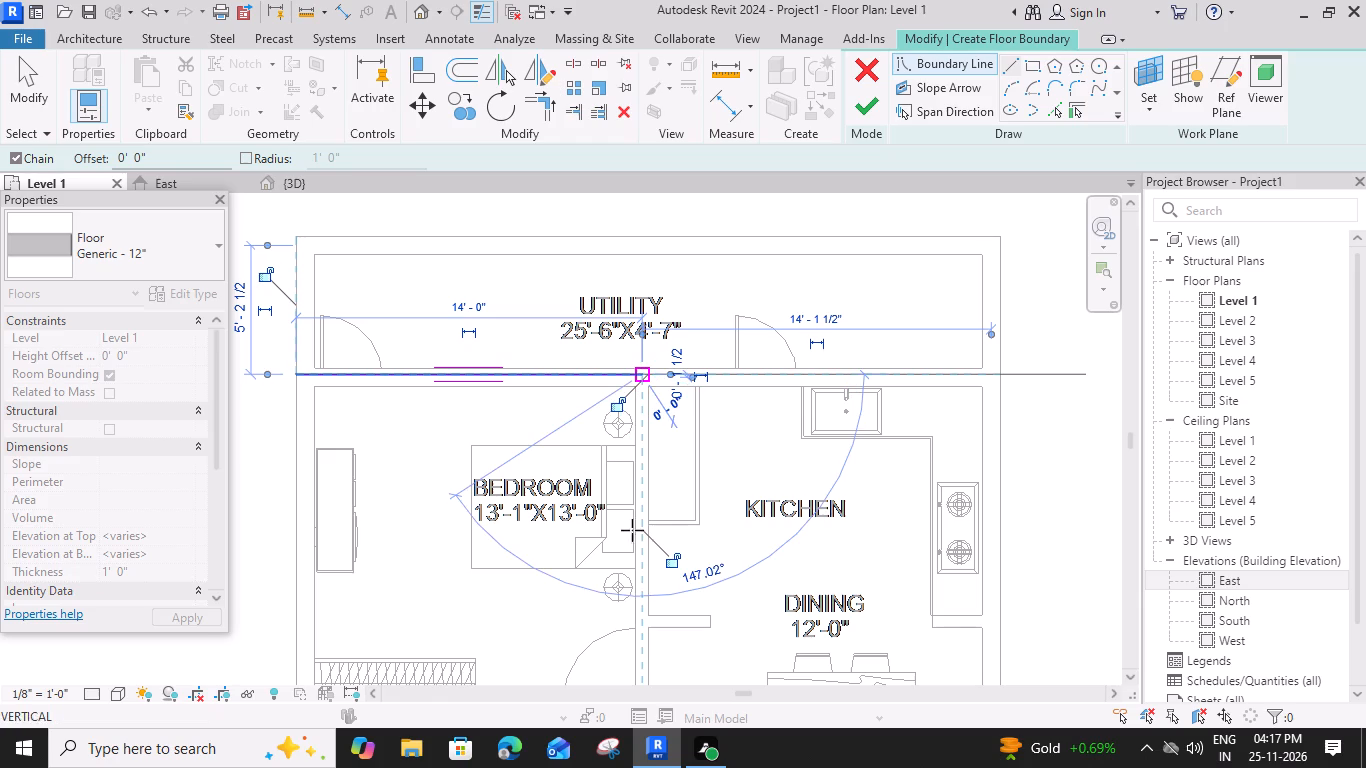
{"action": "middle_click_drag", "start_coordinate": [641, 580], "coordinate": [629, 290]}
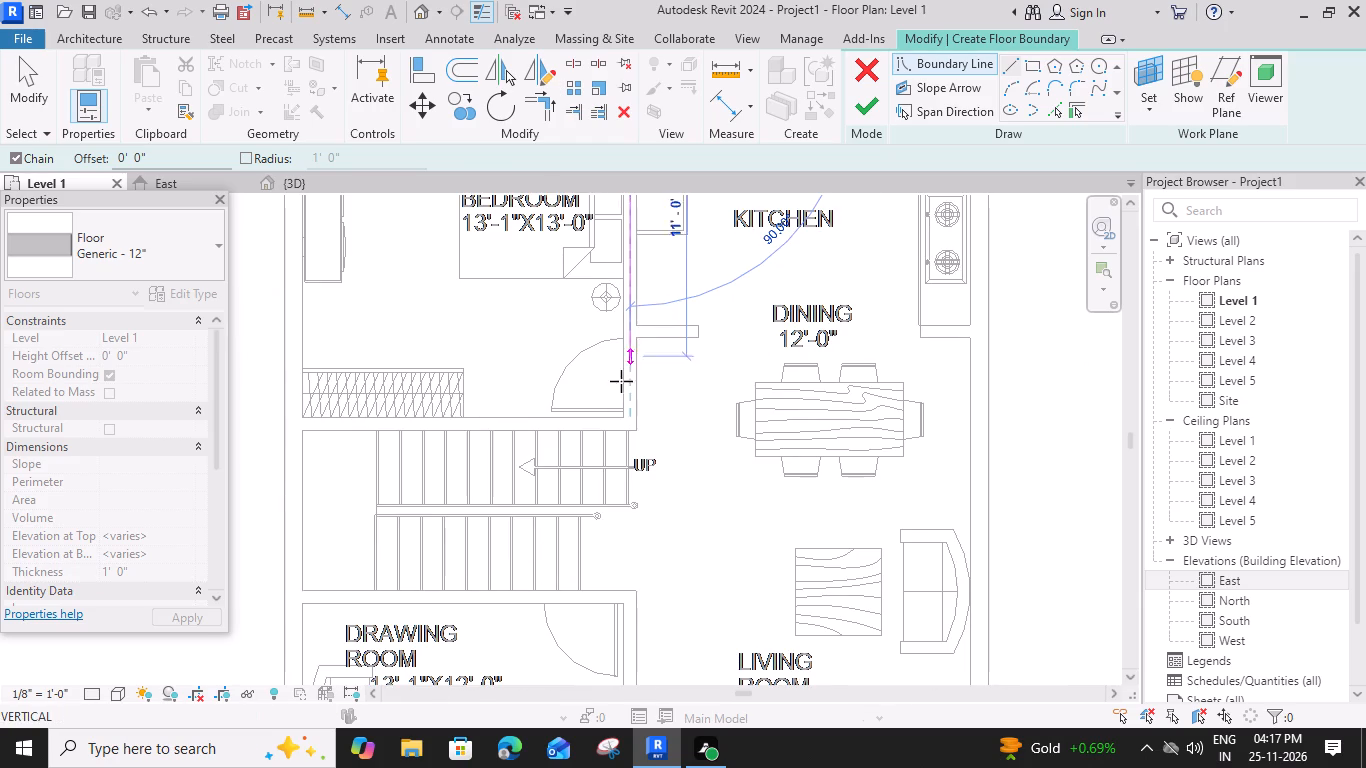
{"action": "scroll", "coordinate": [626, 414], "scroll_direction": "up", "scroll_amount": 4}
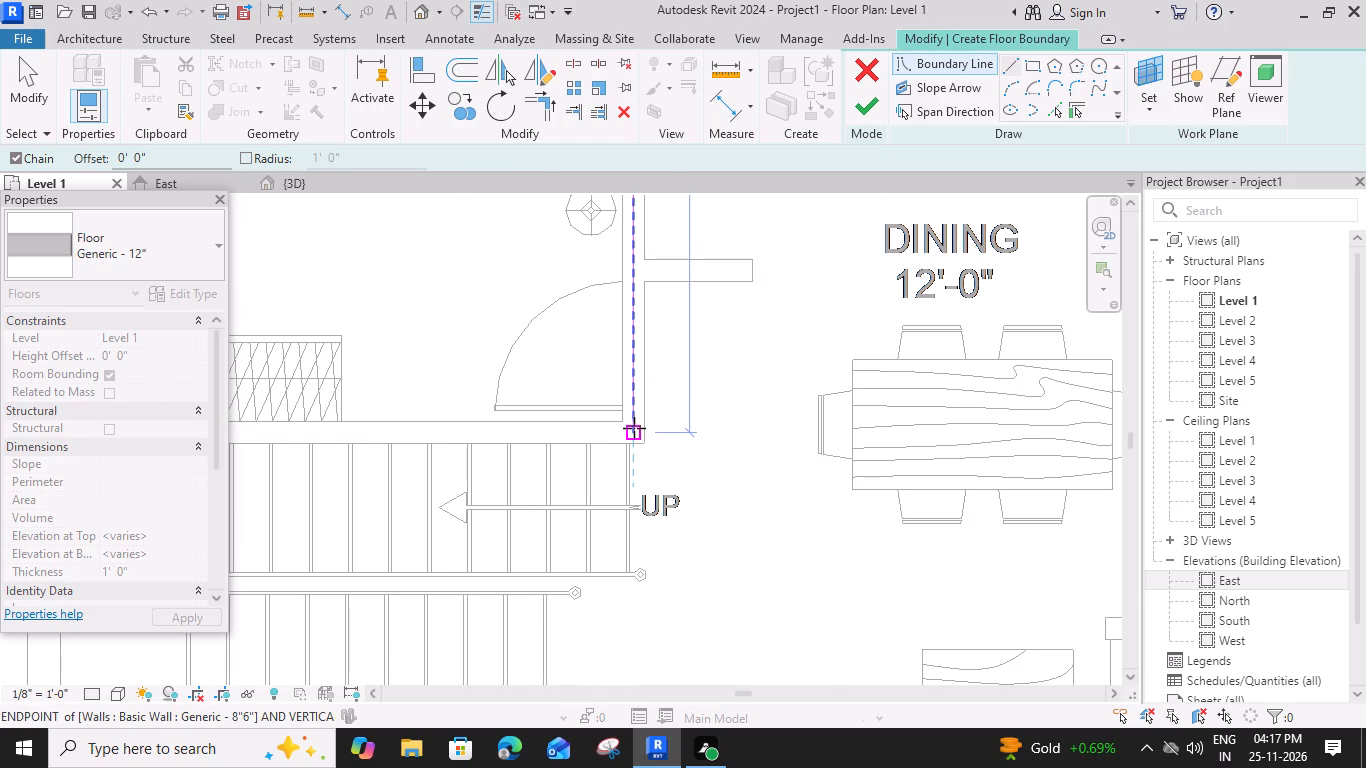
{"action": "left_click", "coordinate": [633, 429]}
{"action": "middle_click_drag", "start_coordinate": [458, 421], "coordinate": [810, 421]}
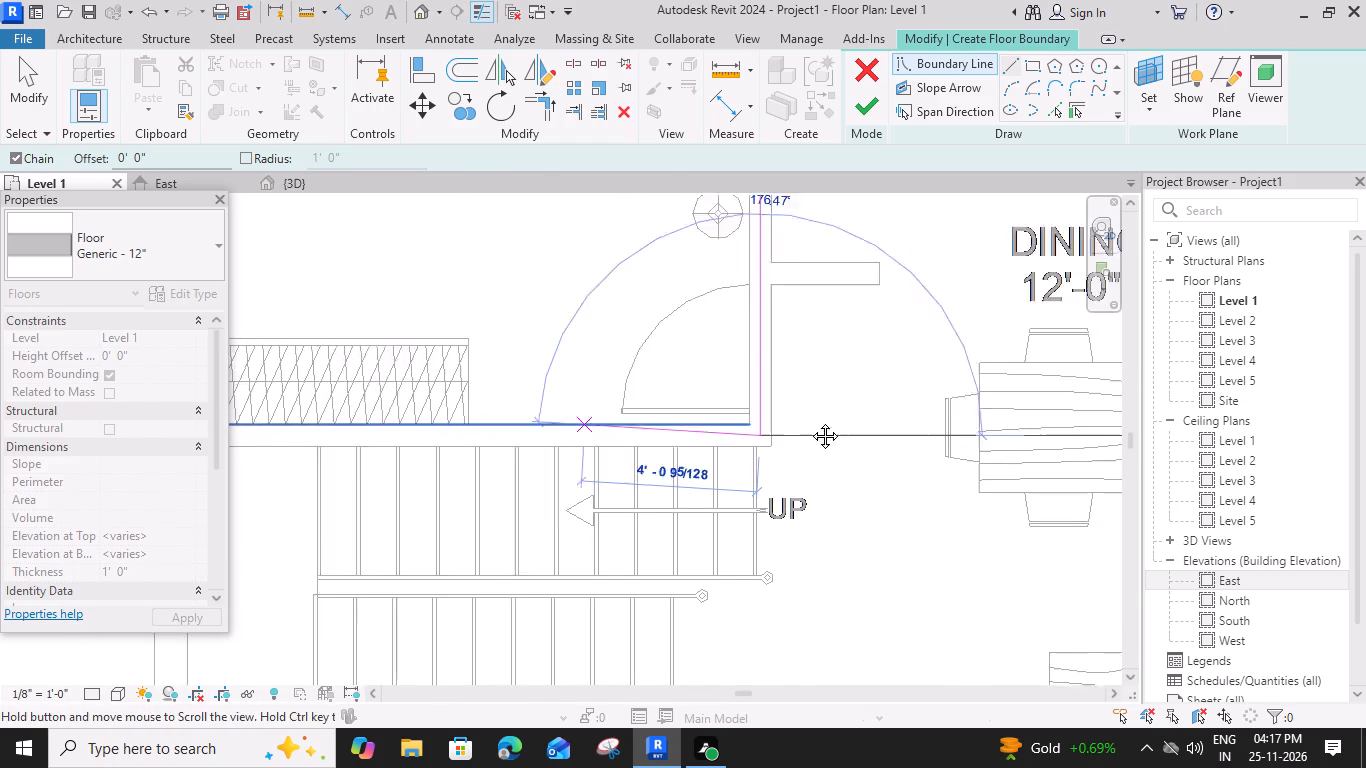
{"action": "middle_click_drag", "start_coordinate": [810, 421], "coordinate": [857, 422]}
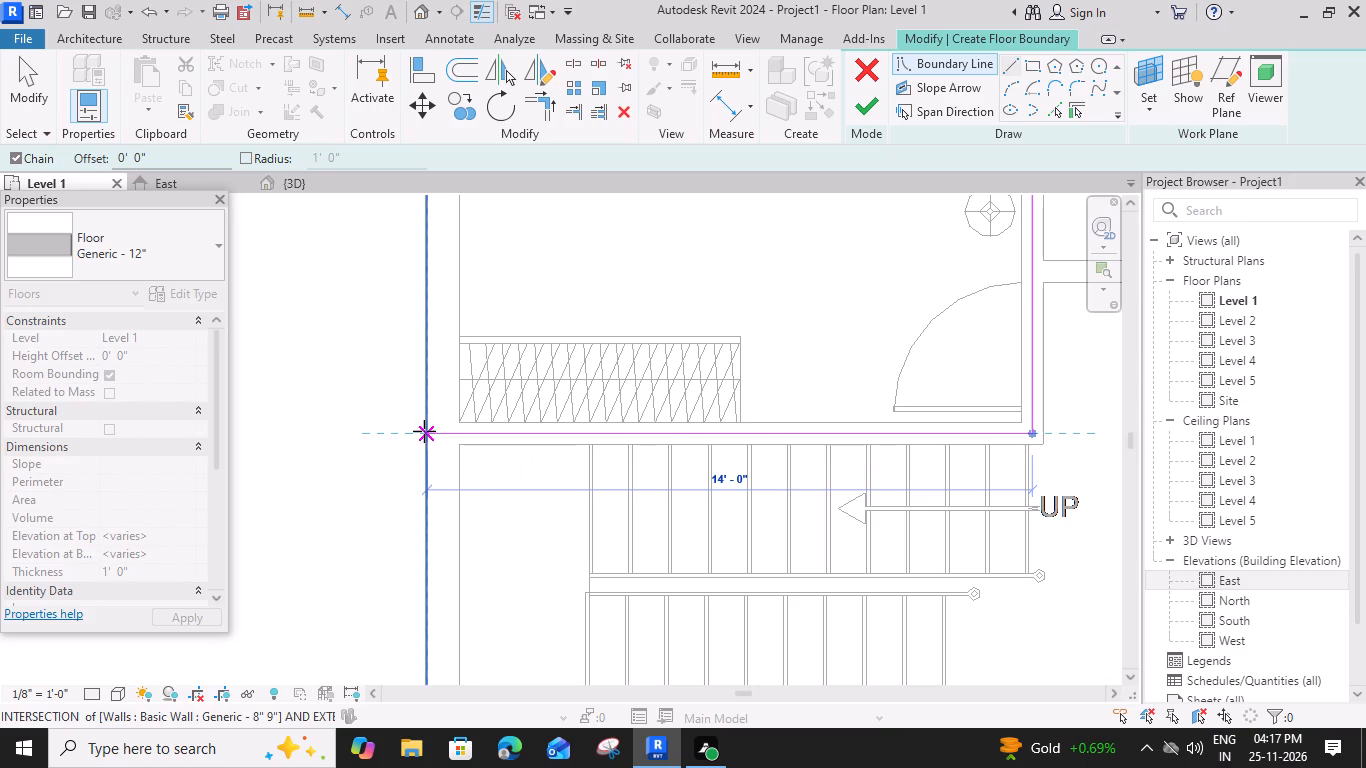
{"action": "left_click", "coordinate": [424, 431]}
{"action": "middle_click_drag", "start_coordinate": [428, 235], "coordinate": [391, 580]}
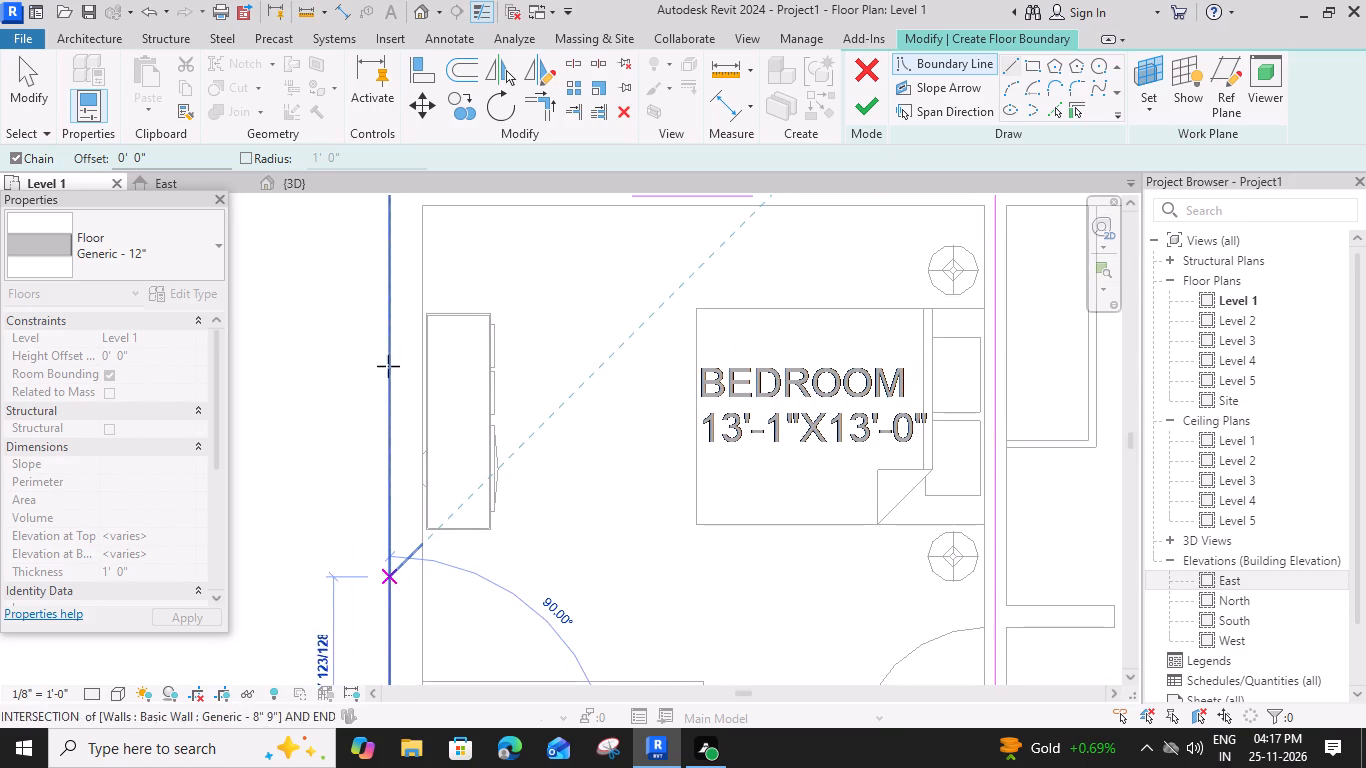
{"action": "middle_click_drag", "start_coordinate": [389, 246], "coordinate": [364, 408]}
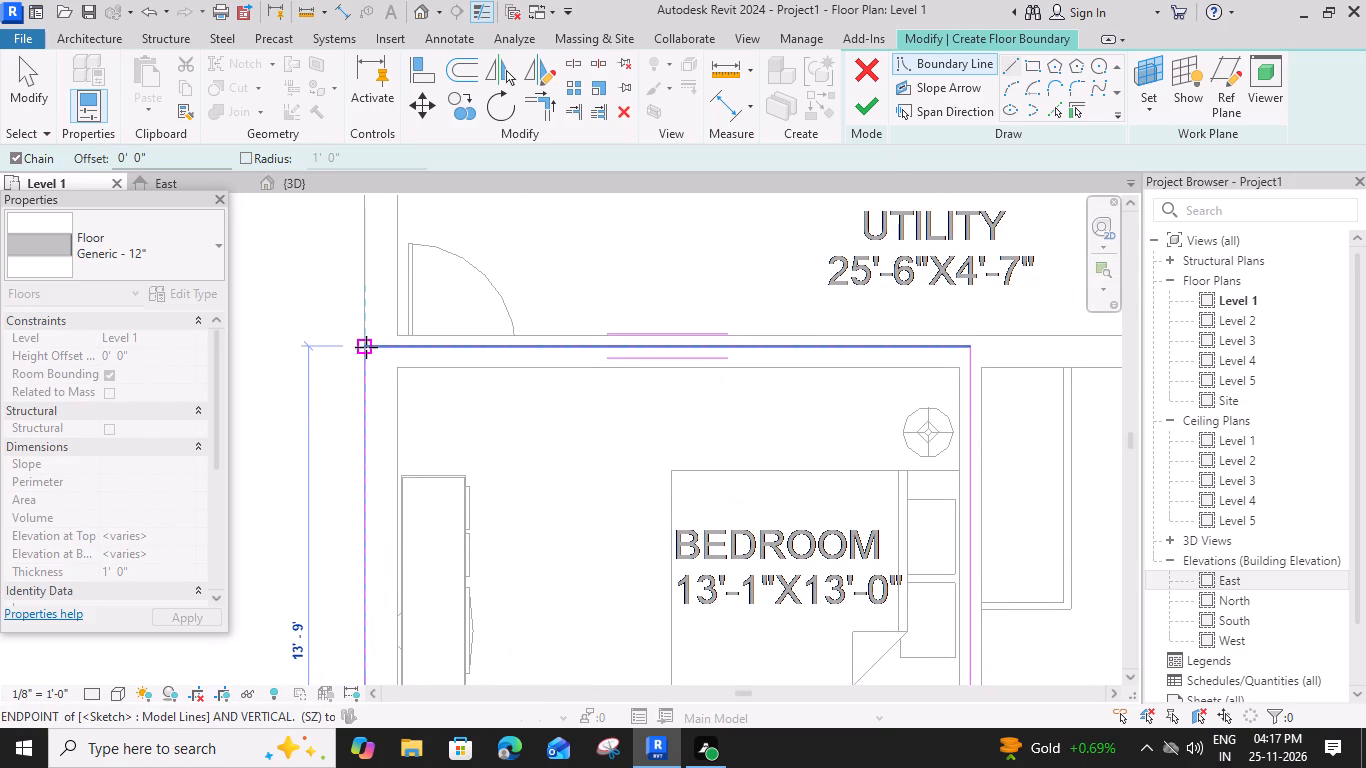
{"action": "left_click", "coordinate": [363, 344]}
{"action": "key", "text": "space"}
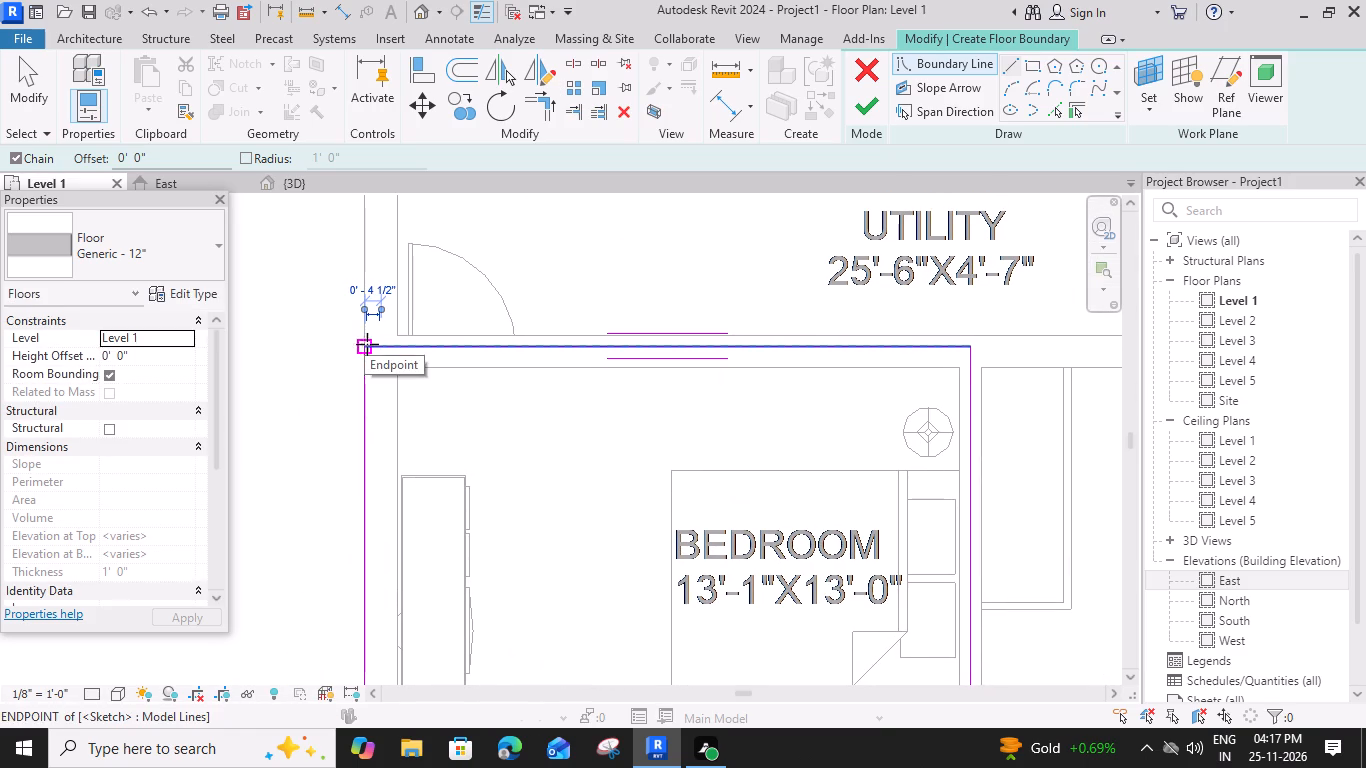
{"action": "key", "text": "Escape"}
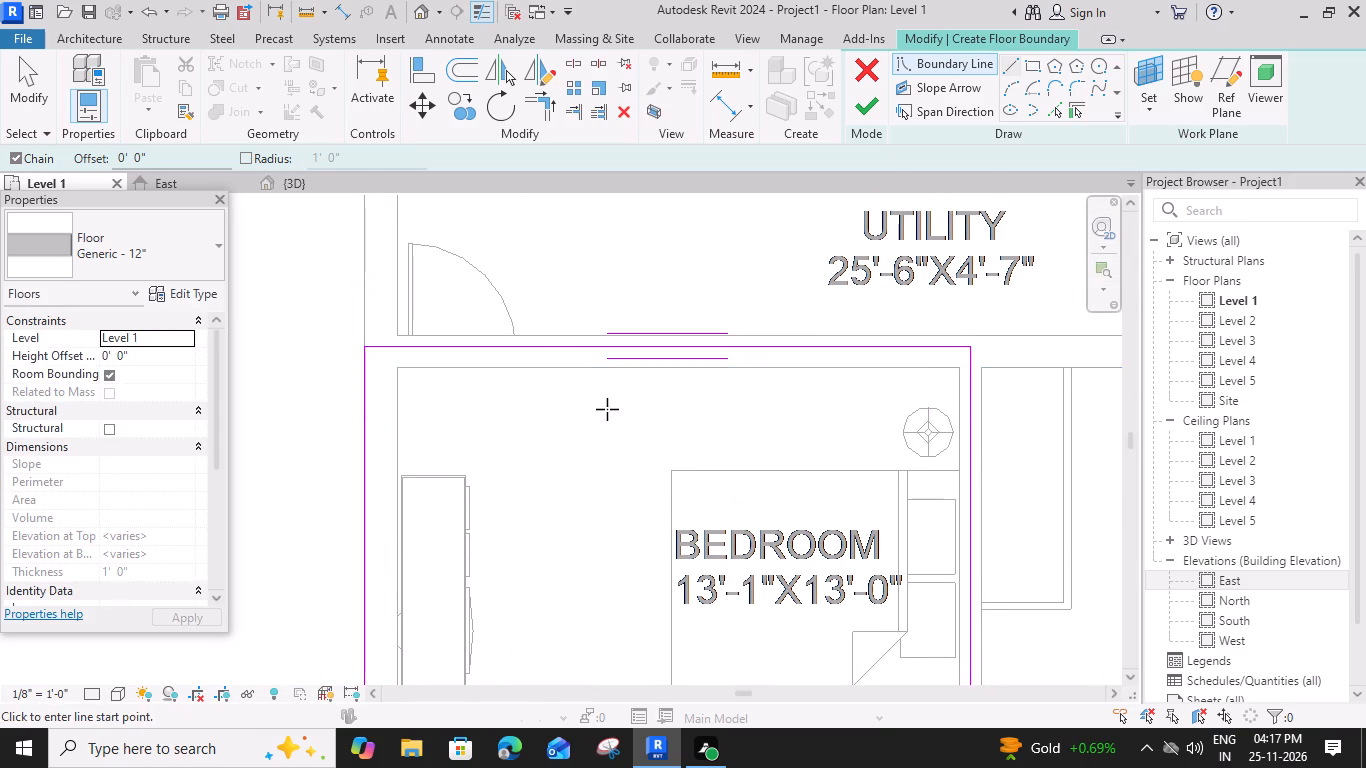
{"action": "scroll", "coordinate": [608, 407], "scroll_direction": "down", "scroll_amount": 4}
{"action": "middle_click_drag", "start_coordinate": [693, 471], "coordinate": [517, 367]}
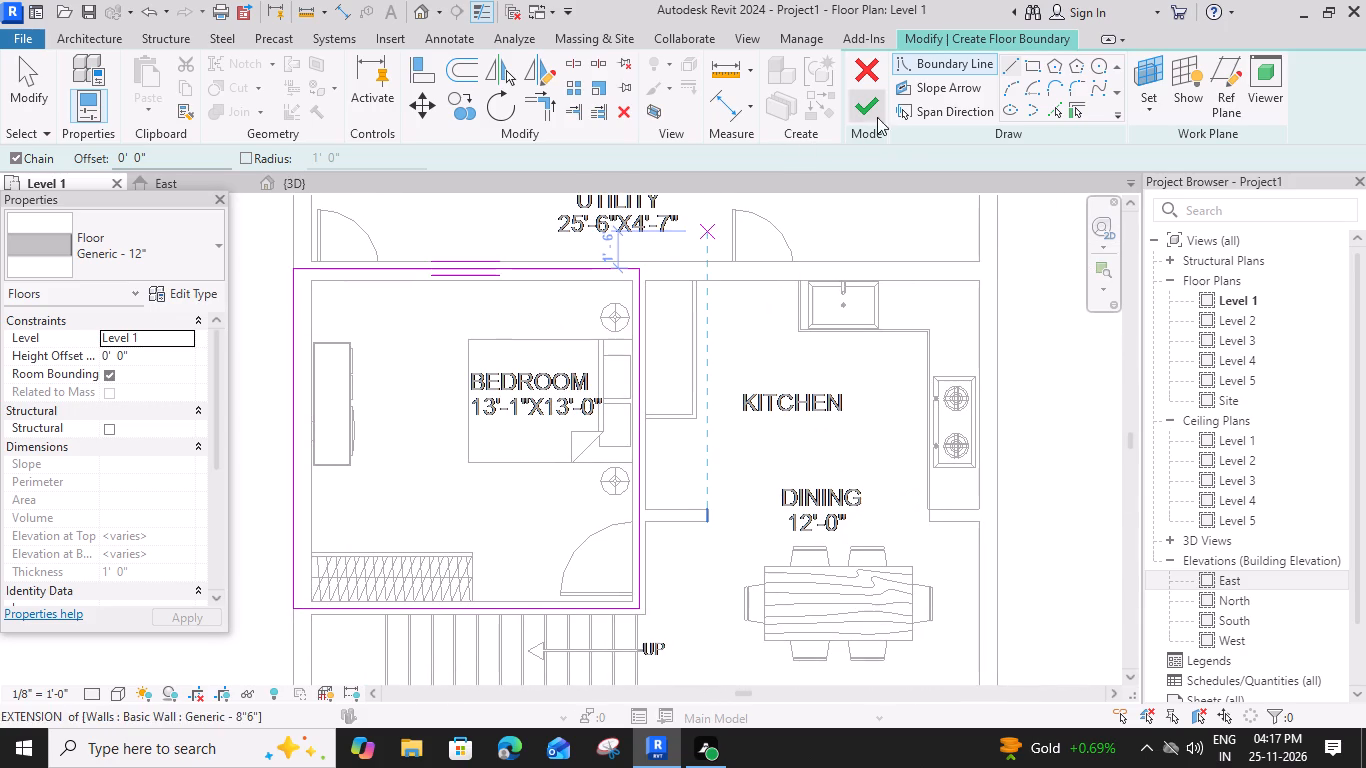
{"action": "left_click", "coordinate": [874, 105]}
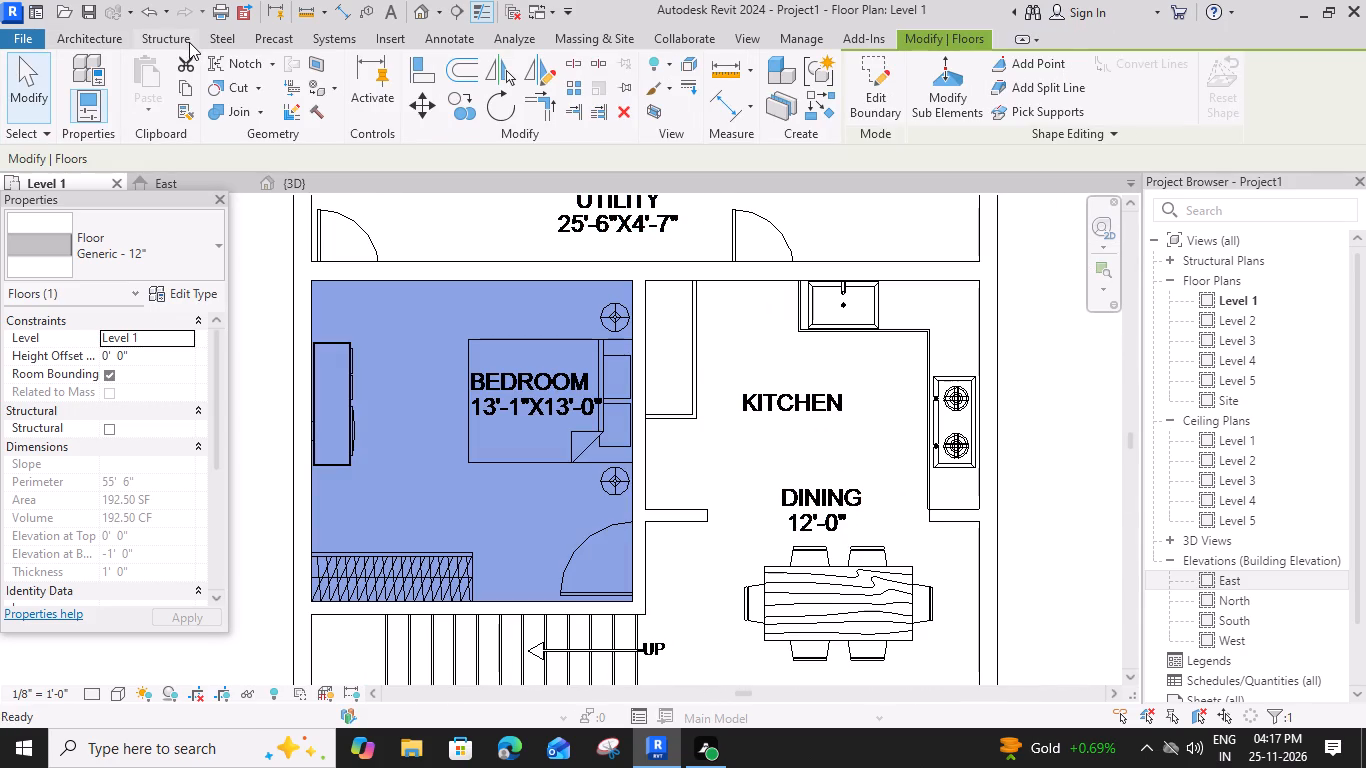
Create a Generic - 12" floor on Level 1 over the kitchen, with a line-drawn boundary about 14'-6" by 10'-0" from the bedroom wall's centreline.
{"action": "left_click", "coordinate": [117, 35]}
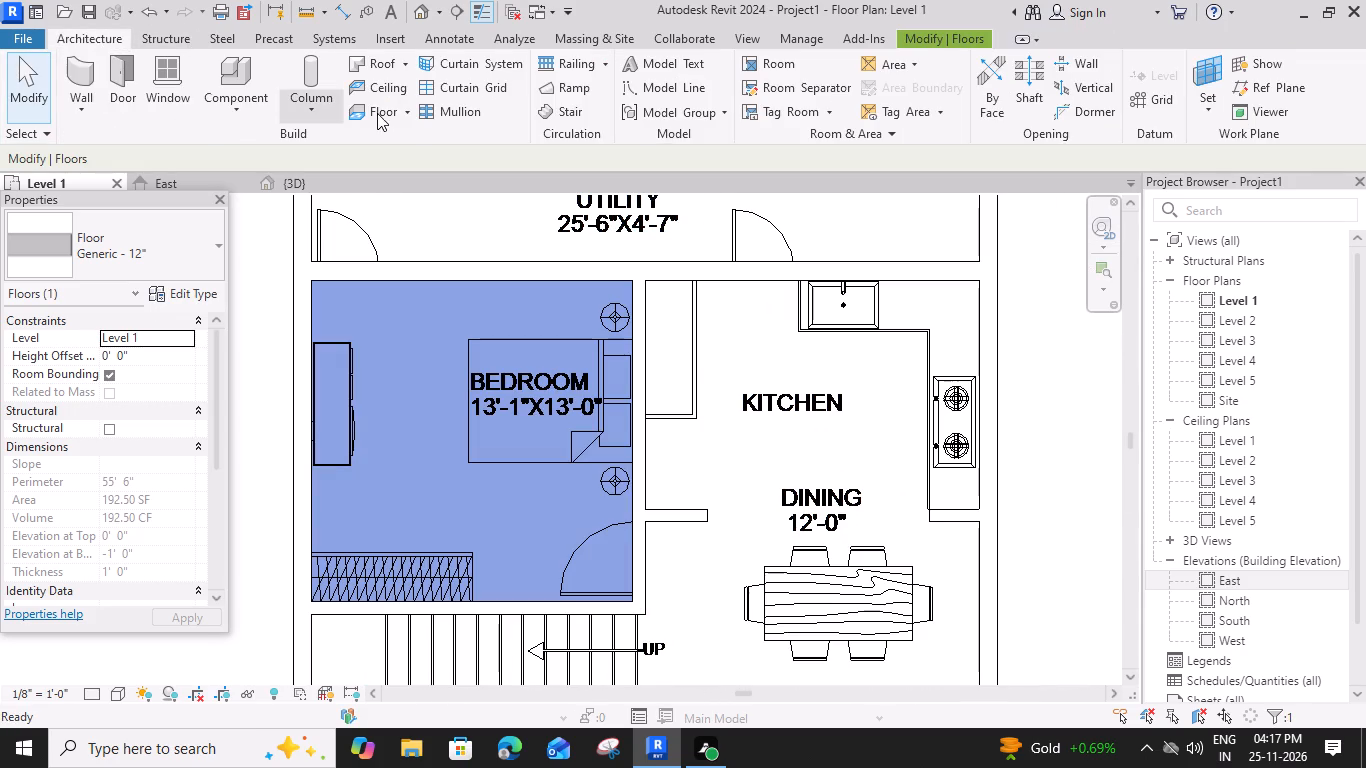
{"action": "left_click", "coordinate": [377, 113]}
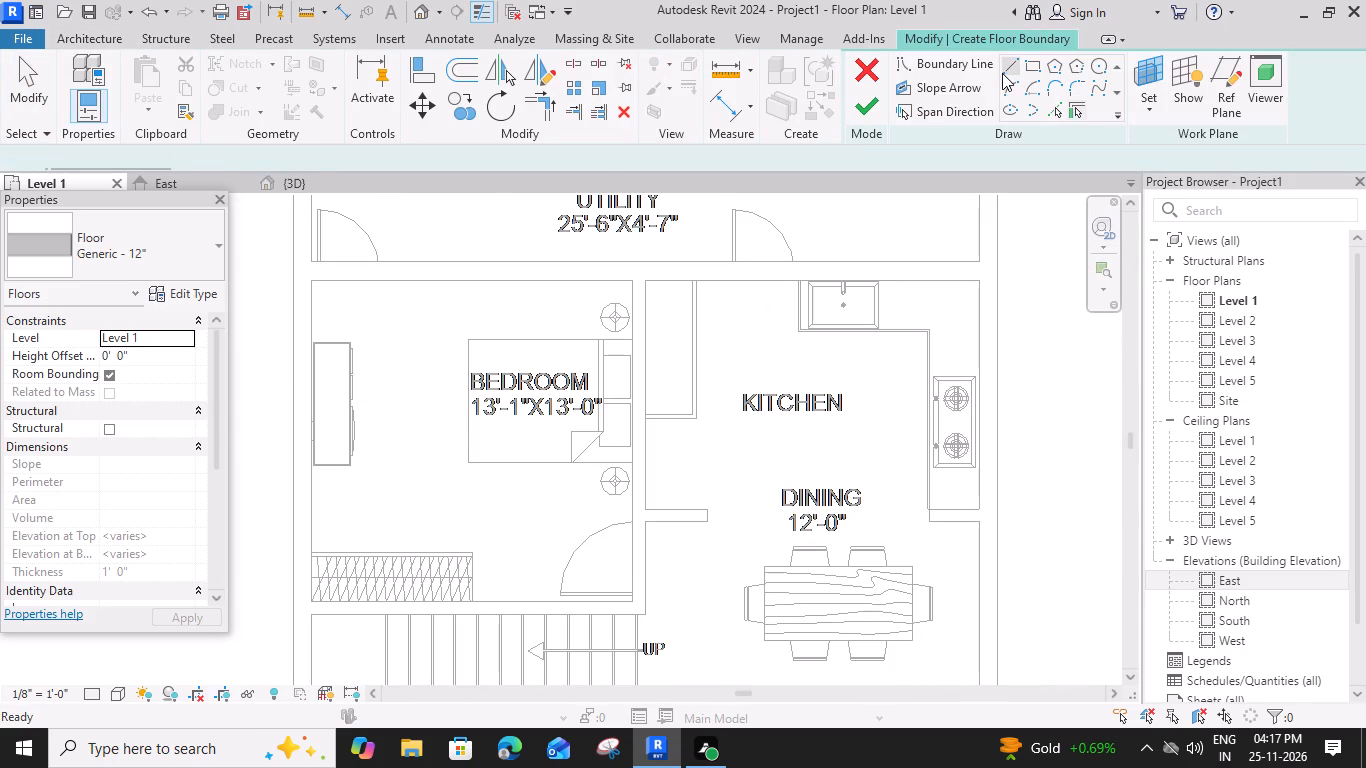
{"action": "left_click", "coordinate": [1005, 67]}
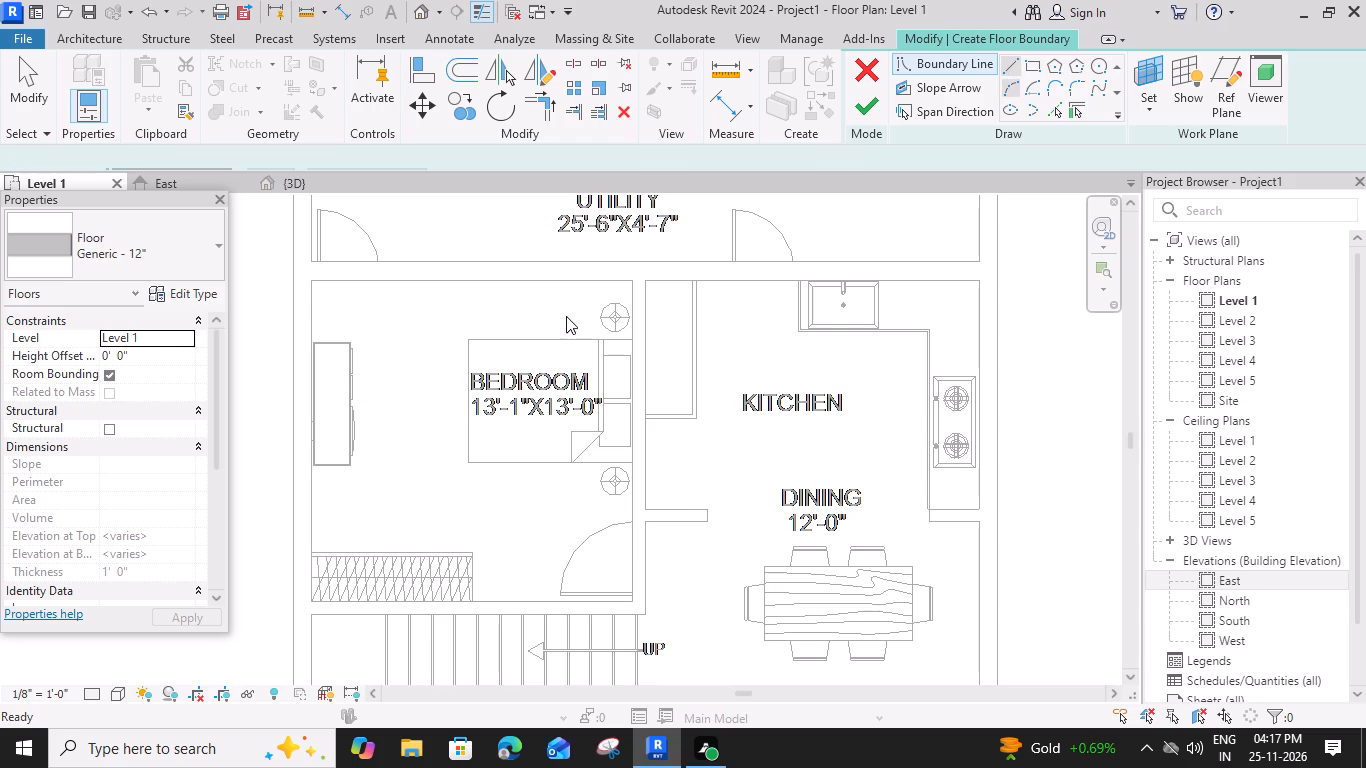
{"action": "left_click", "coordinate": [639, 265]}
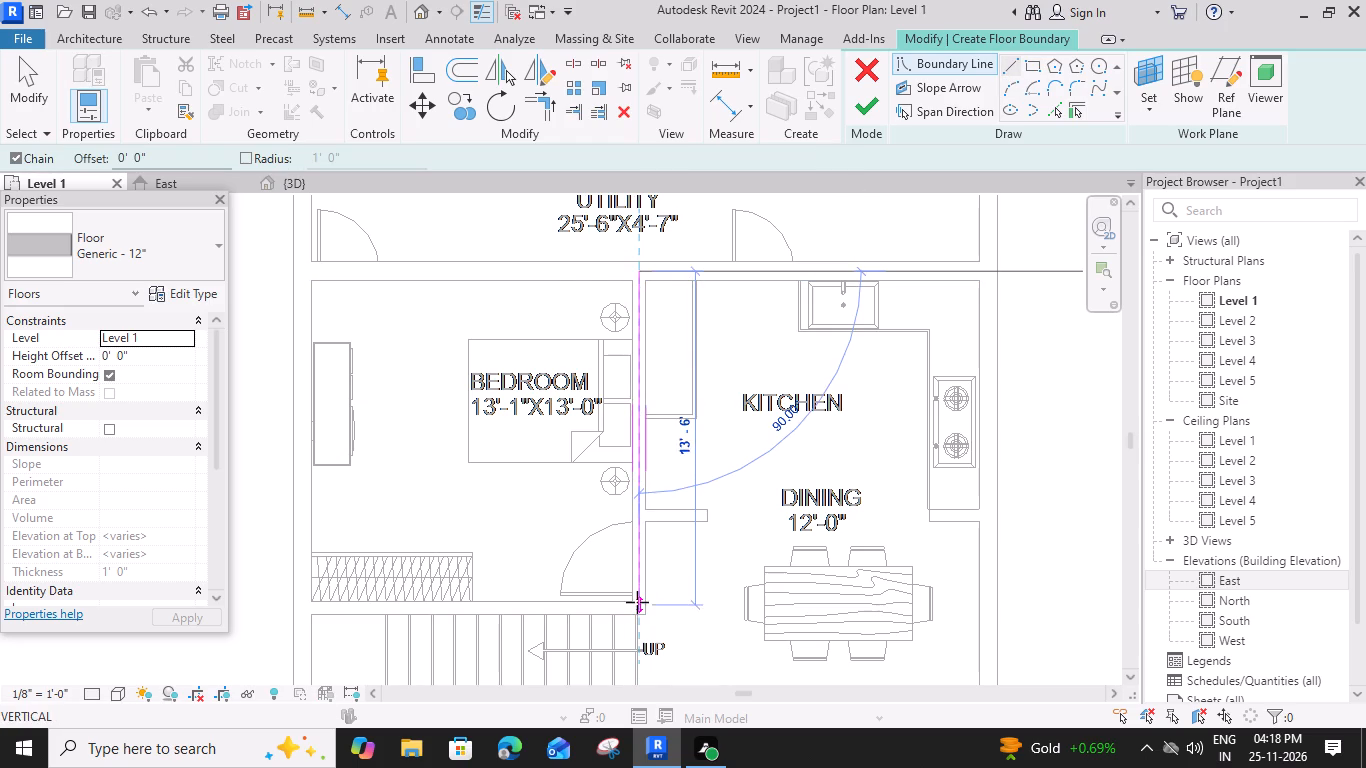
{"action": "scroll", "coordinate": [641, 510], "scroll_direction": "up", "scroll_amount": 4}
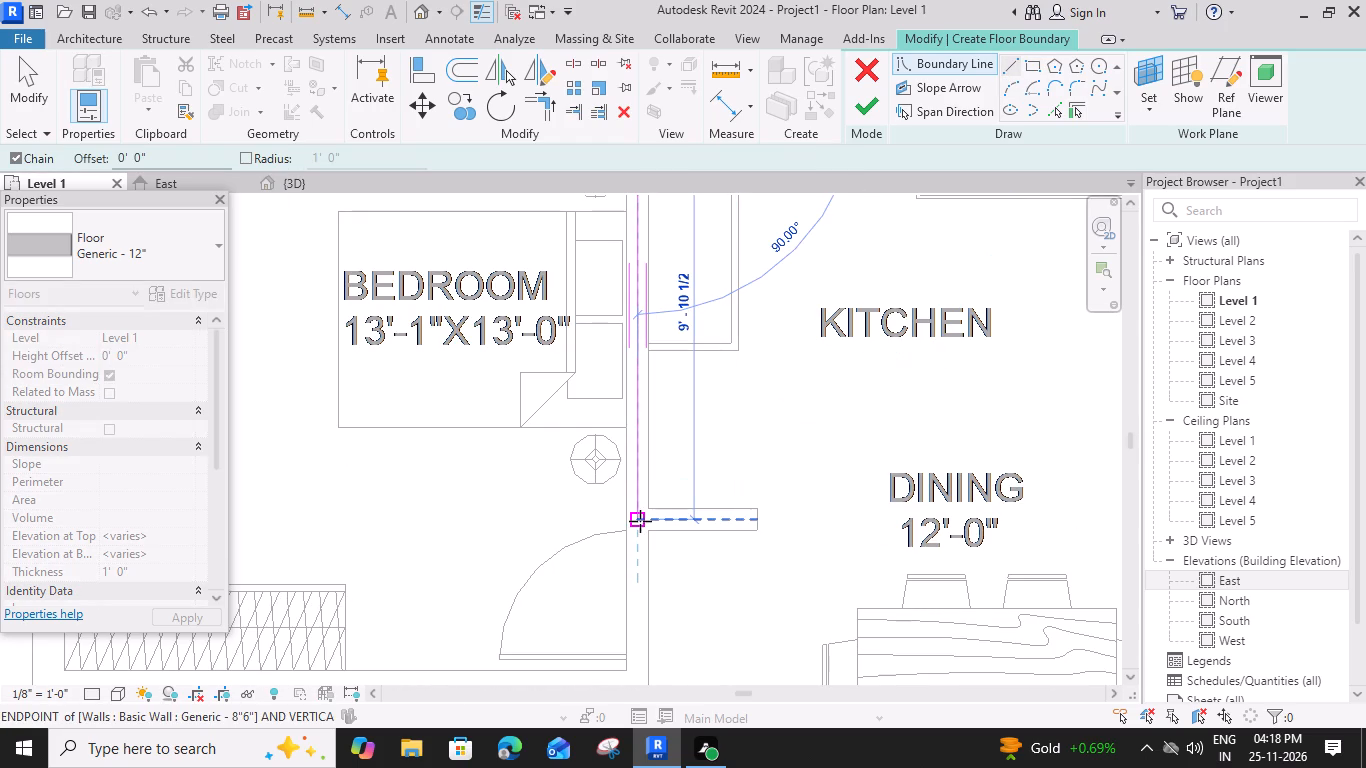
{"action": "left_click", "coordinate": [637, 516]}
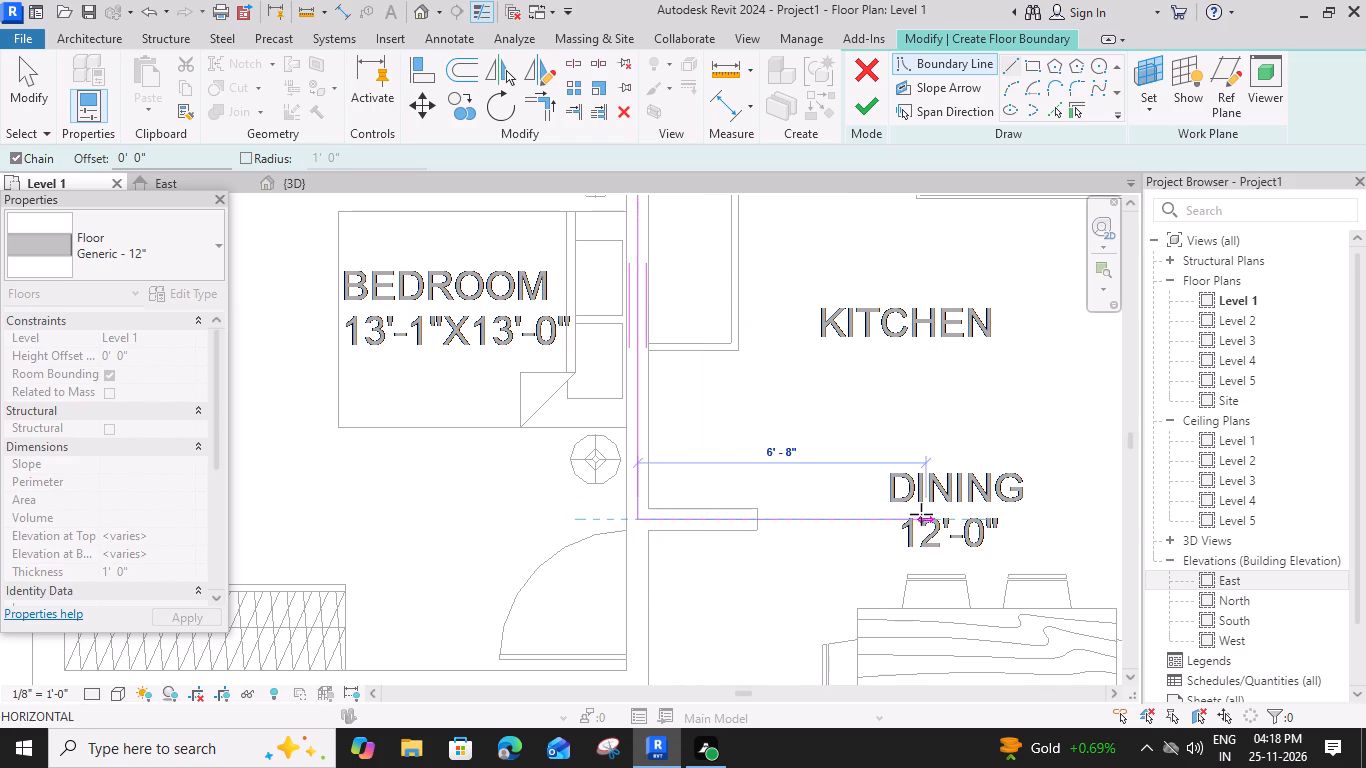
{"action": "middle_click_drag", "start_coordinate": [904, 515], "coordinate": [441, 525]}
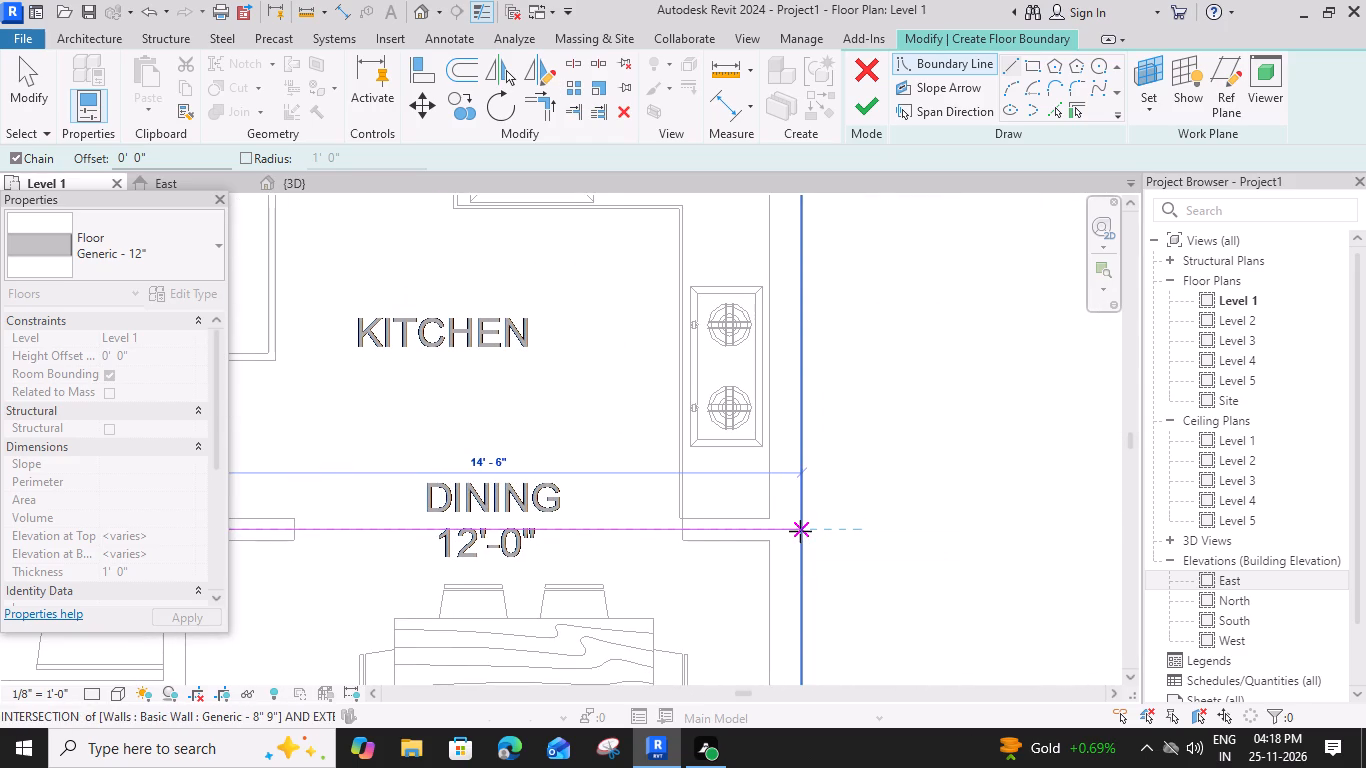
{"action": "left_click", "coordinate": [800, 527]}
{"action": "middle_click_drag", "start_coordinate": [807, 278], "coordinate": [783, 538]}
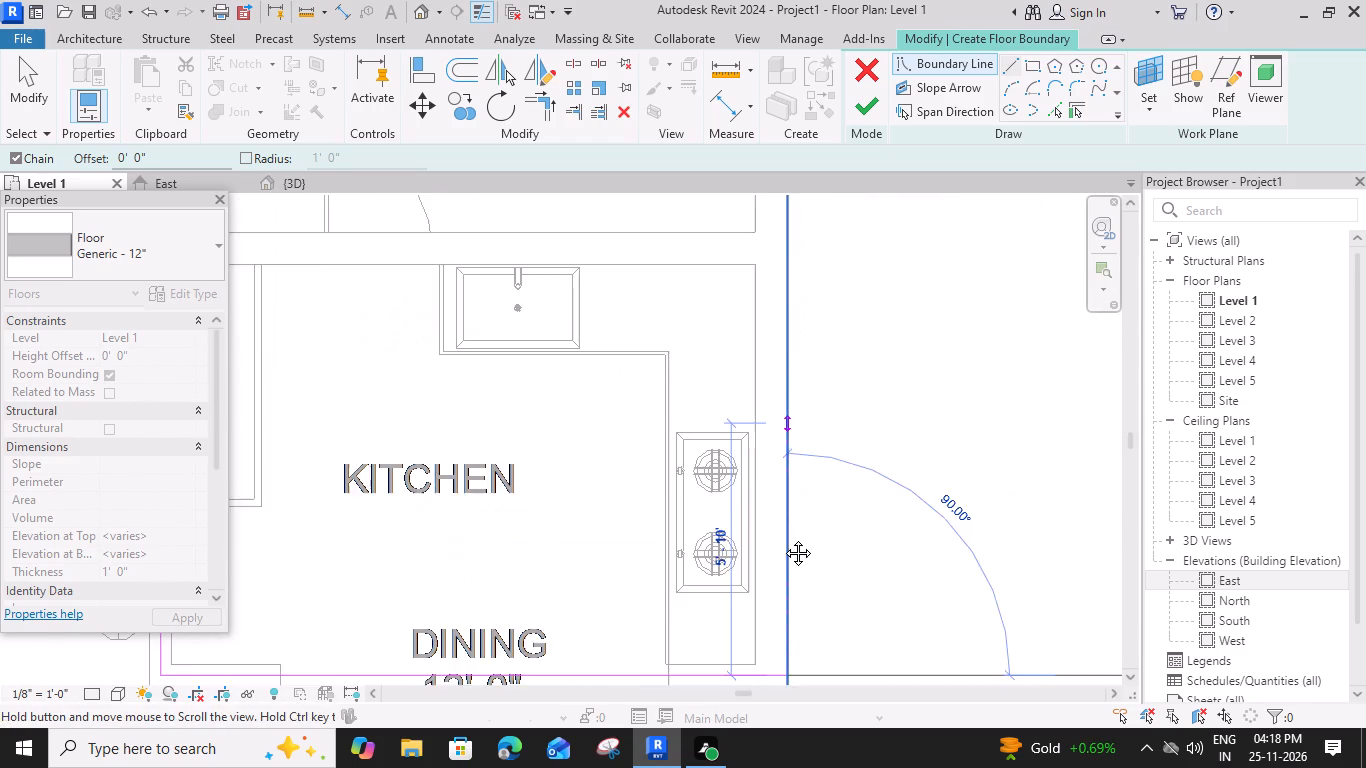
{"action": "middle_click_drag", "start_coordinate": [783, 538], "coordinate": [782, 552]}
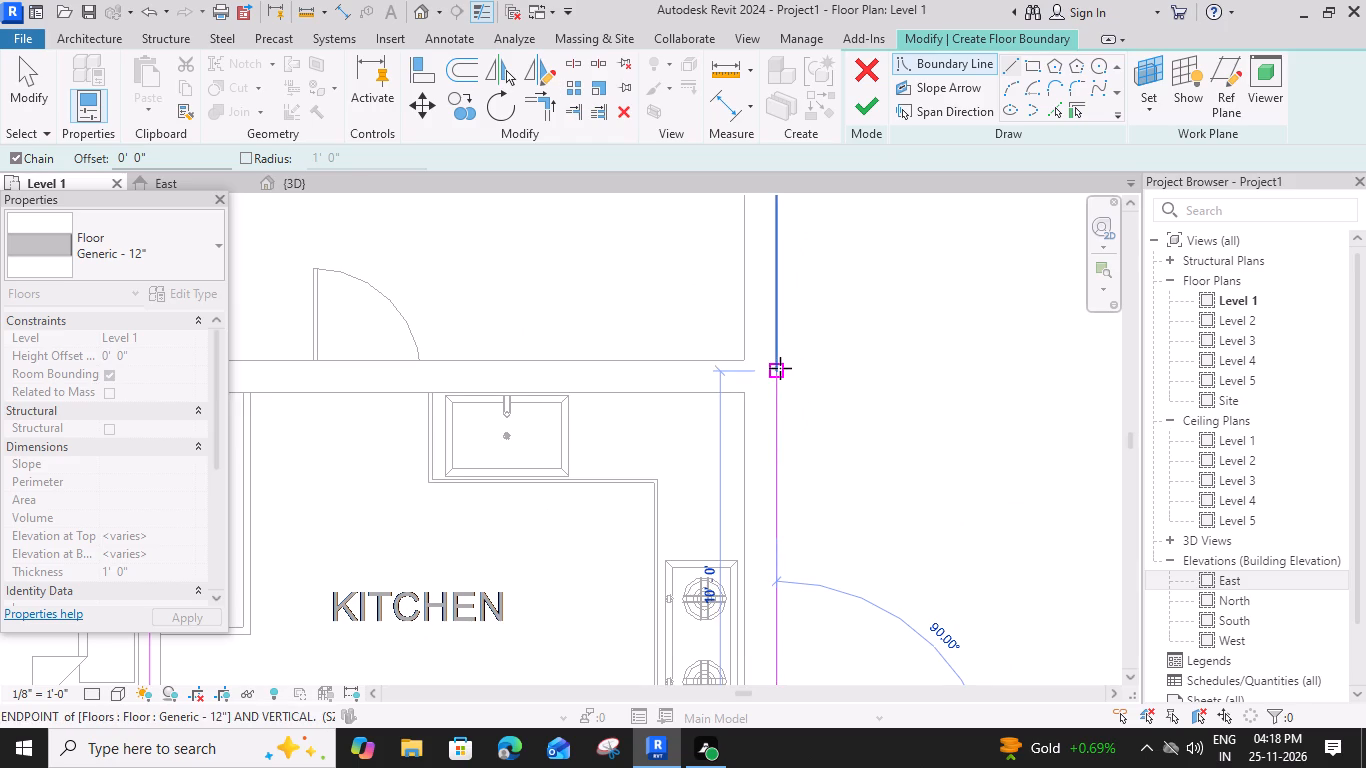
{"action": "left_click", "coordinate": [776, 369]}
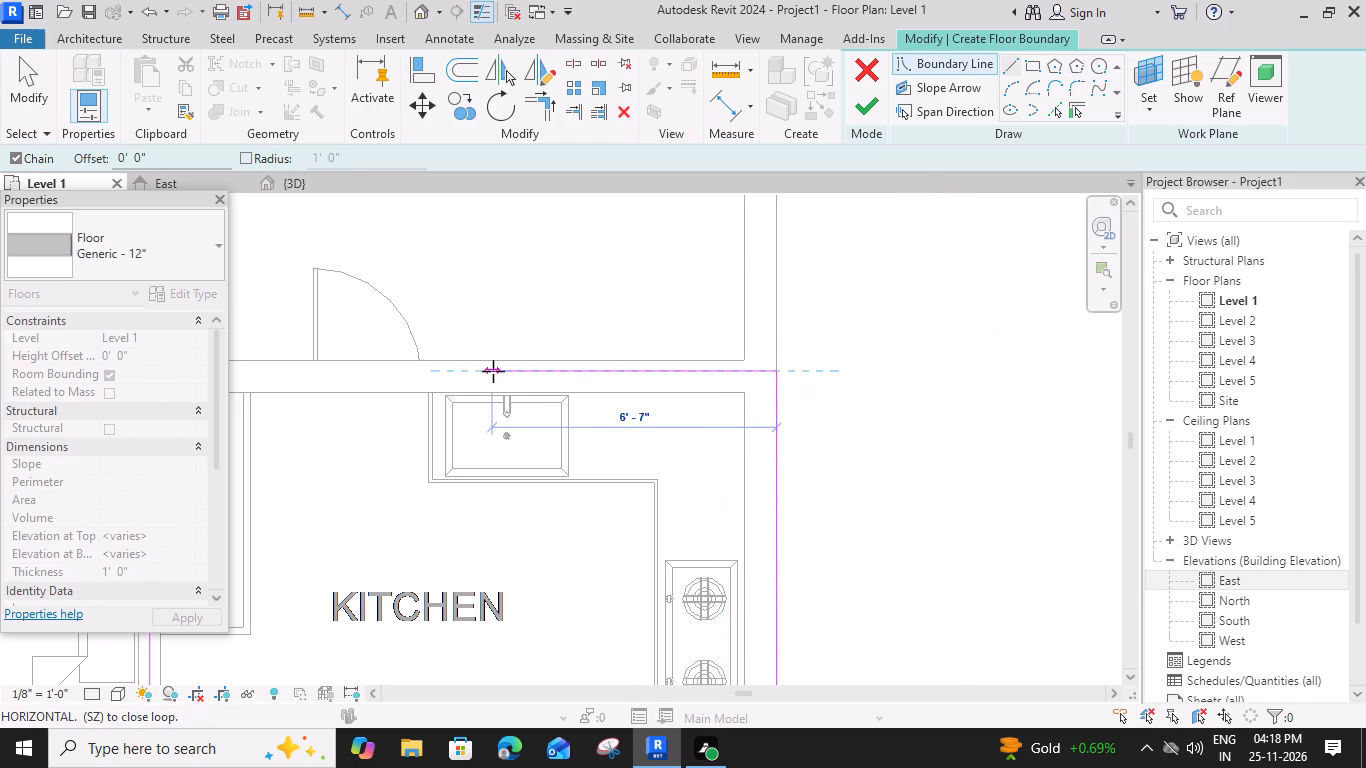
{"action": "middle_click_drag", "start_coordinate": [493, 368], "coordinate": [905, 373]}
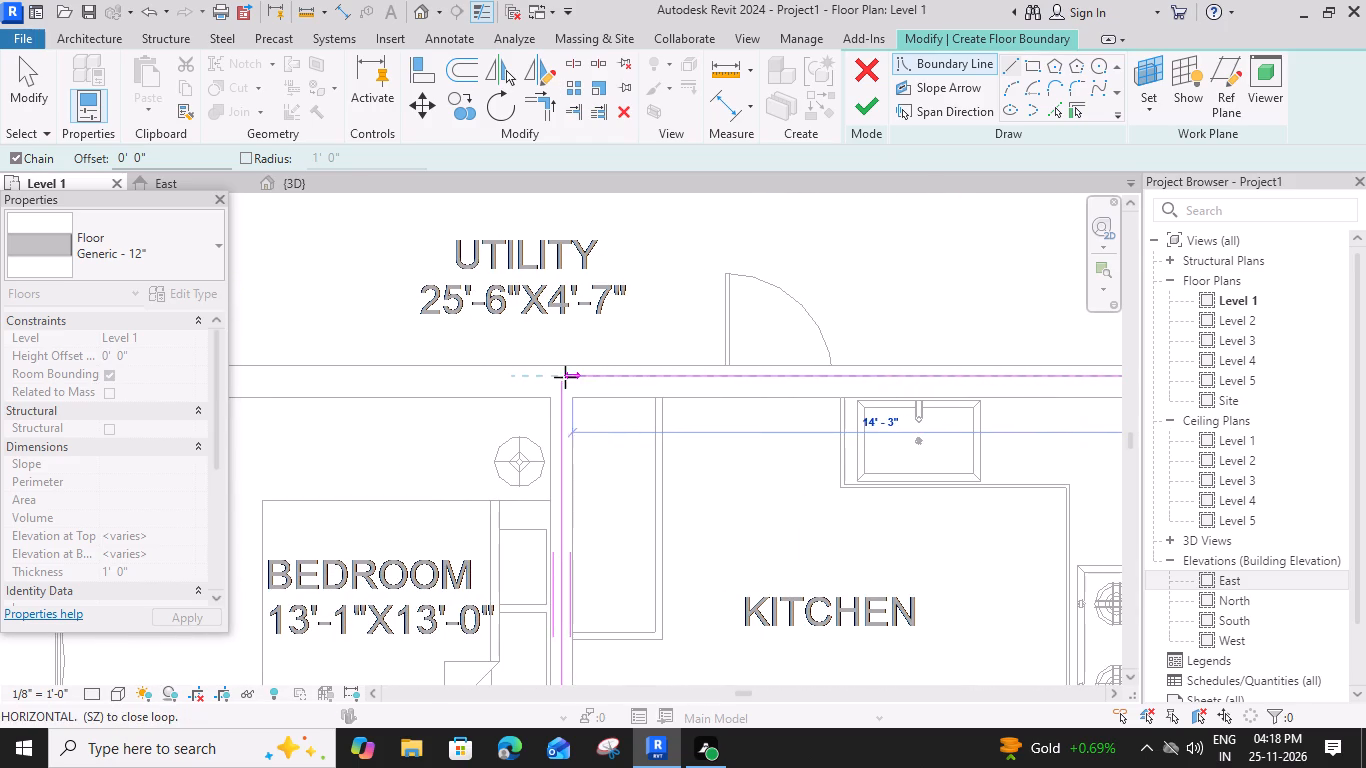
{"action": "left_click", "coordinate": [560, 376]}
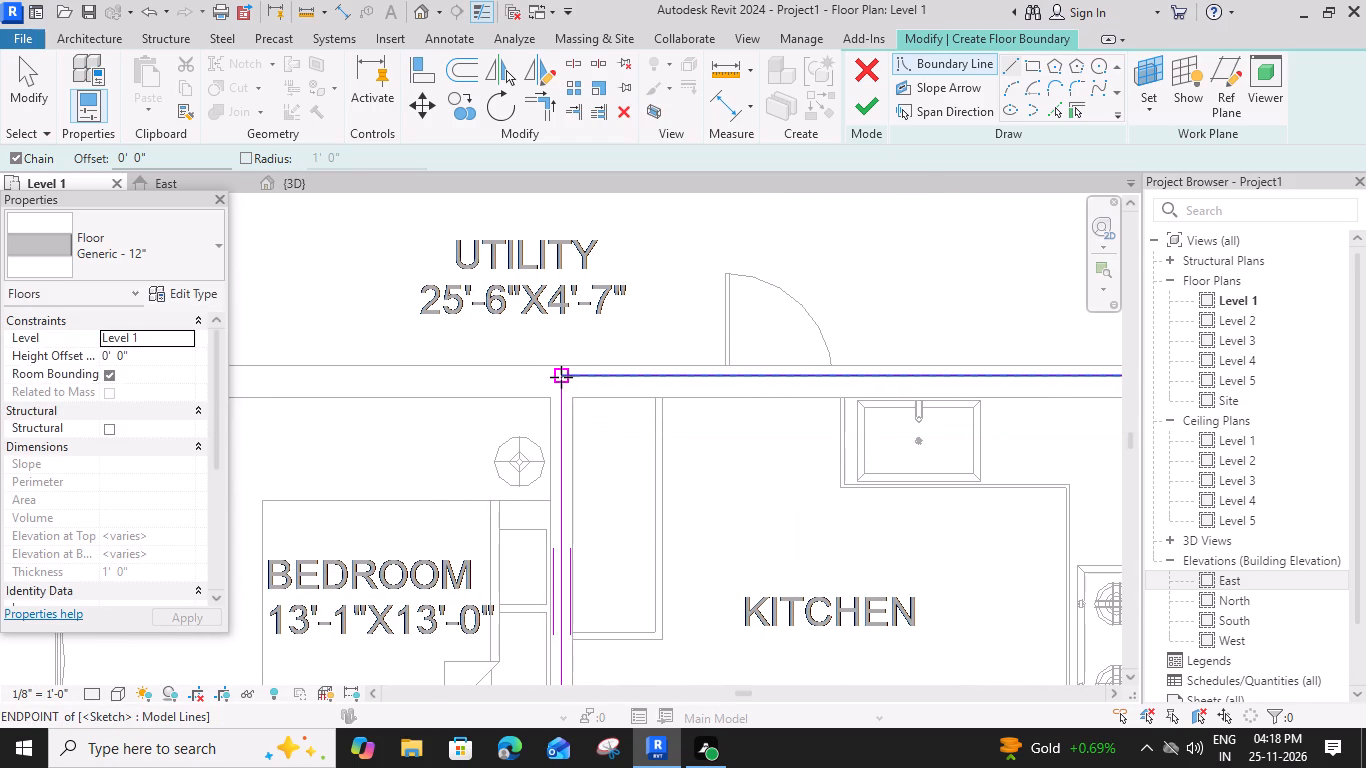
{"action": "left_click", "coordinate": [857, 106]}
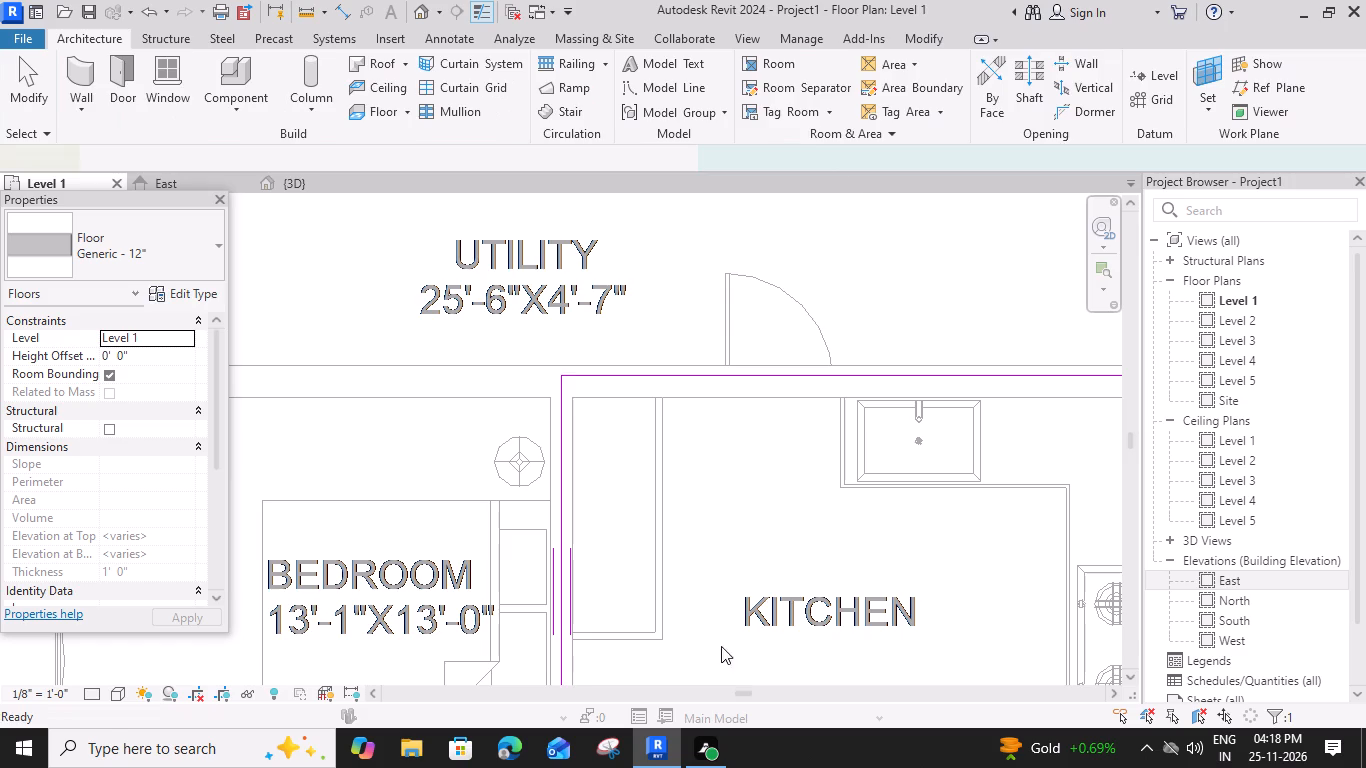
Start a Generic - 12" floor on Level 1 and draw its boundary around the staircase, with lines about 14'-0", 7'-0" and 14'-3" long.
{"action": "scroll", "coordinate": [724, 425], "scroll_direction": "down", "scroll_amount": 4}
{"action": "middle_click_drag", "start_coordinate": [732, 493], "coordinate": [743, 263]}
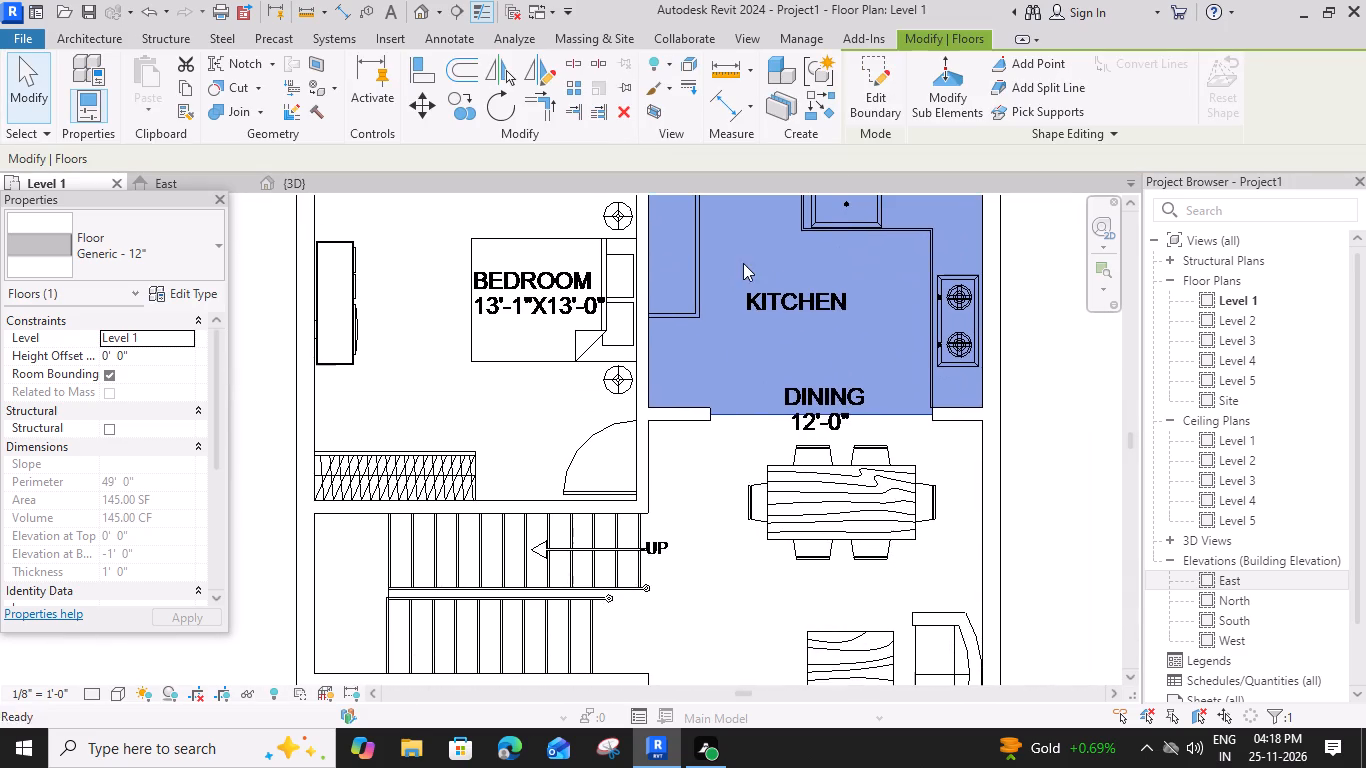
{"action": "middle_click_drag", "start_coordinate": [677, 511], "coordinate": [751, 366]}
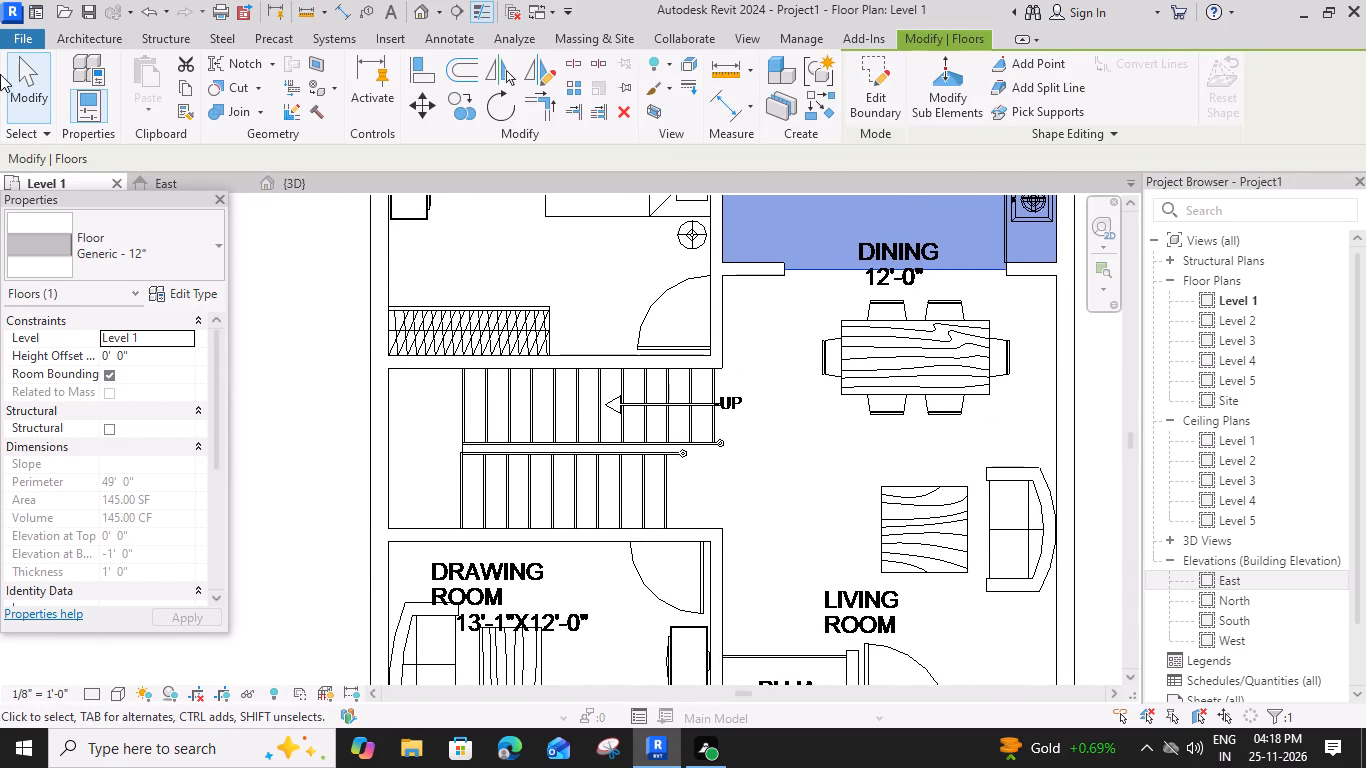
{"action": "left_click", "coordinate": [89, 42]}
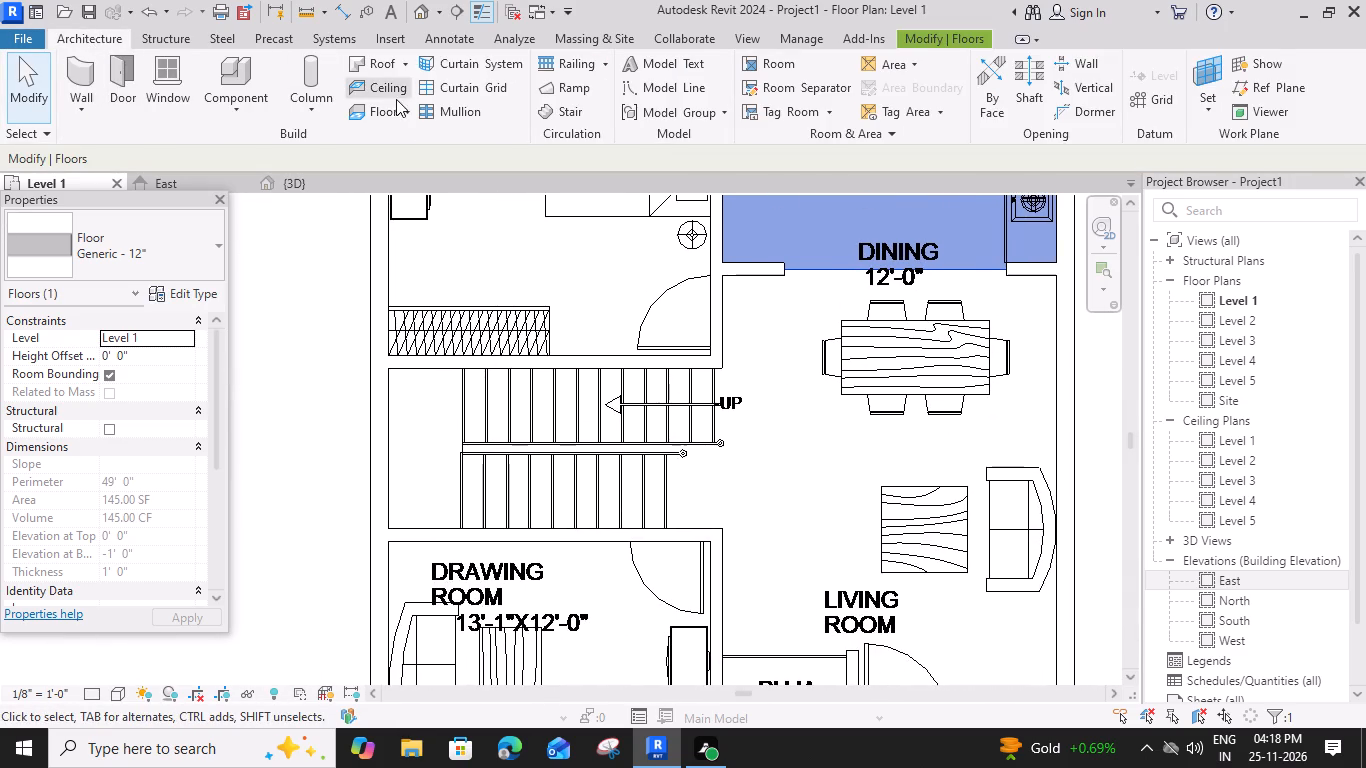
{"action": "left_click", "coordinate": [393, 113]}
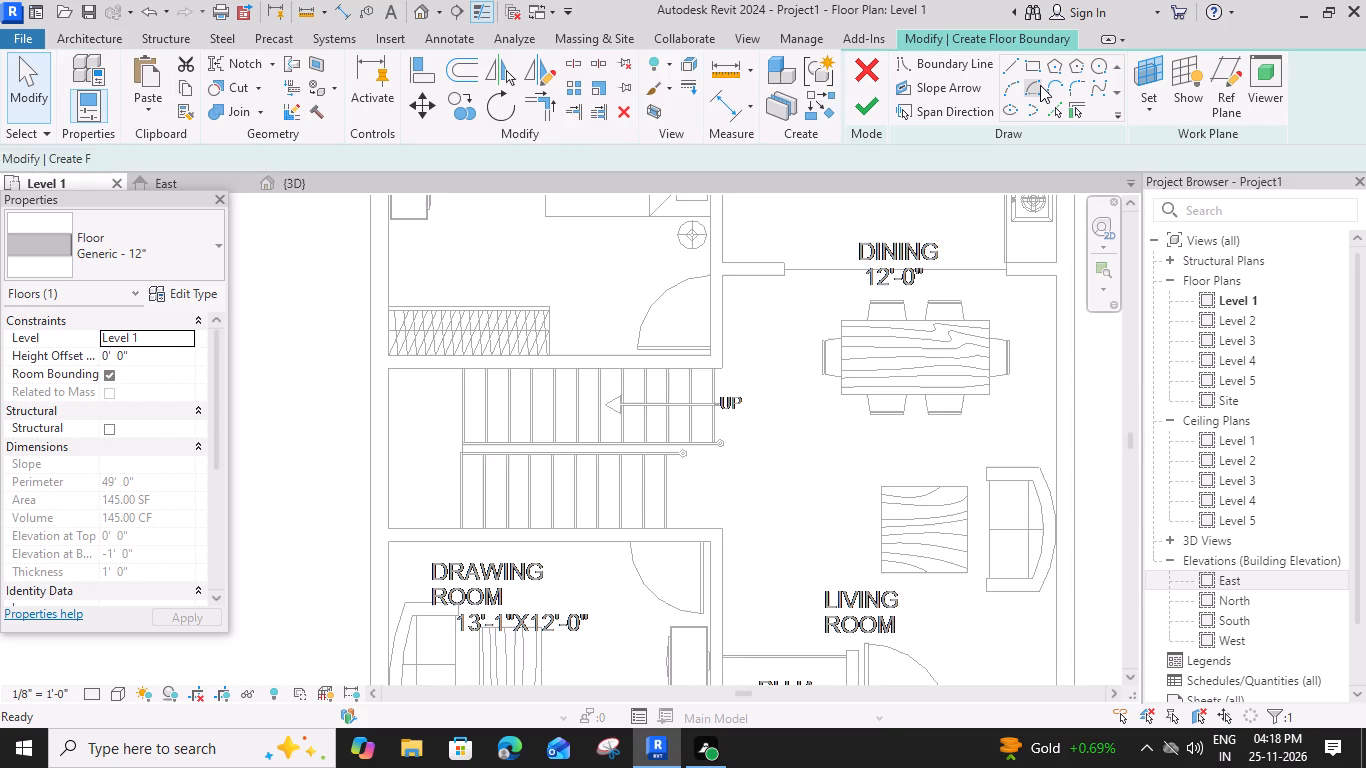
{"action": "left_click", "coordinate": [1005, 68]}
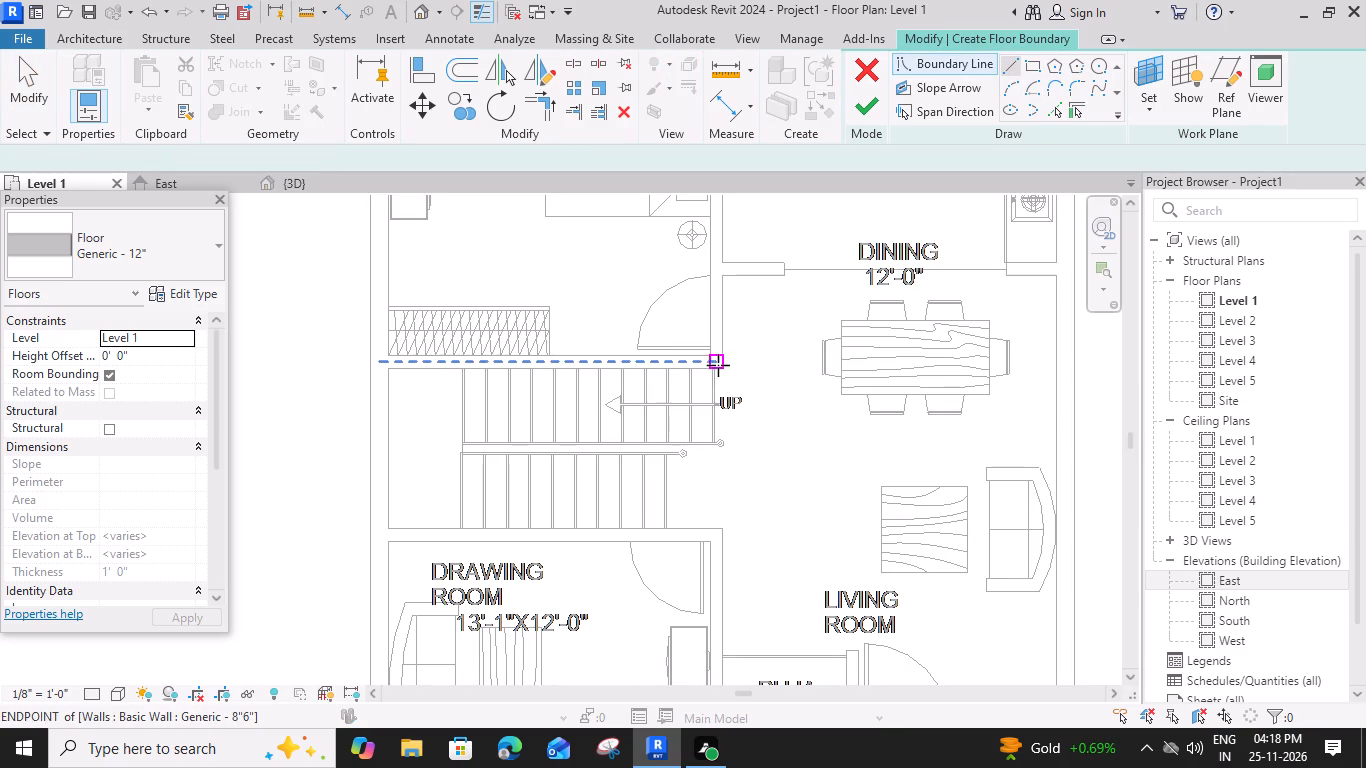
{"action": "scroll", "coordinate": [714, 363], "scroll_direction": "up", "scroll_amount": 2}
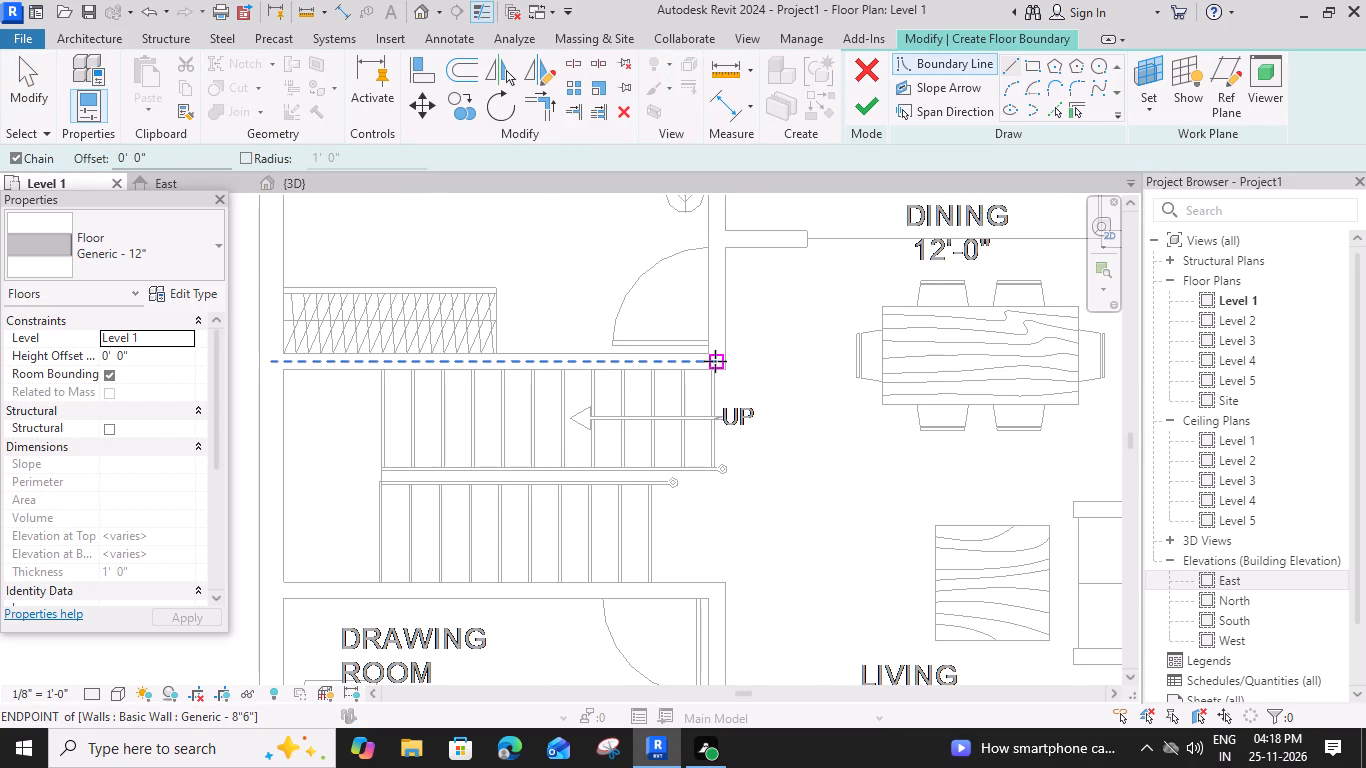
{"action": "left_click", "coordinate": [715, 361]}
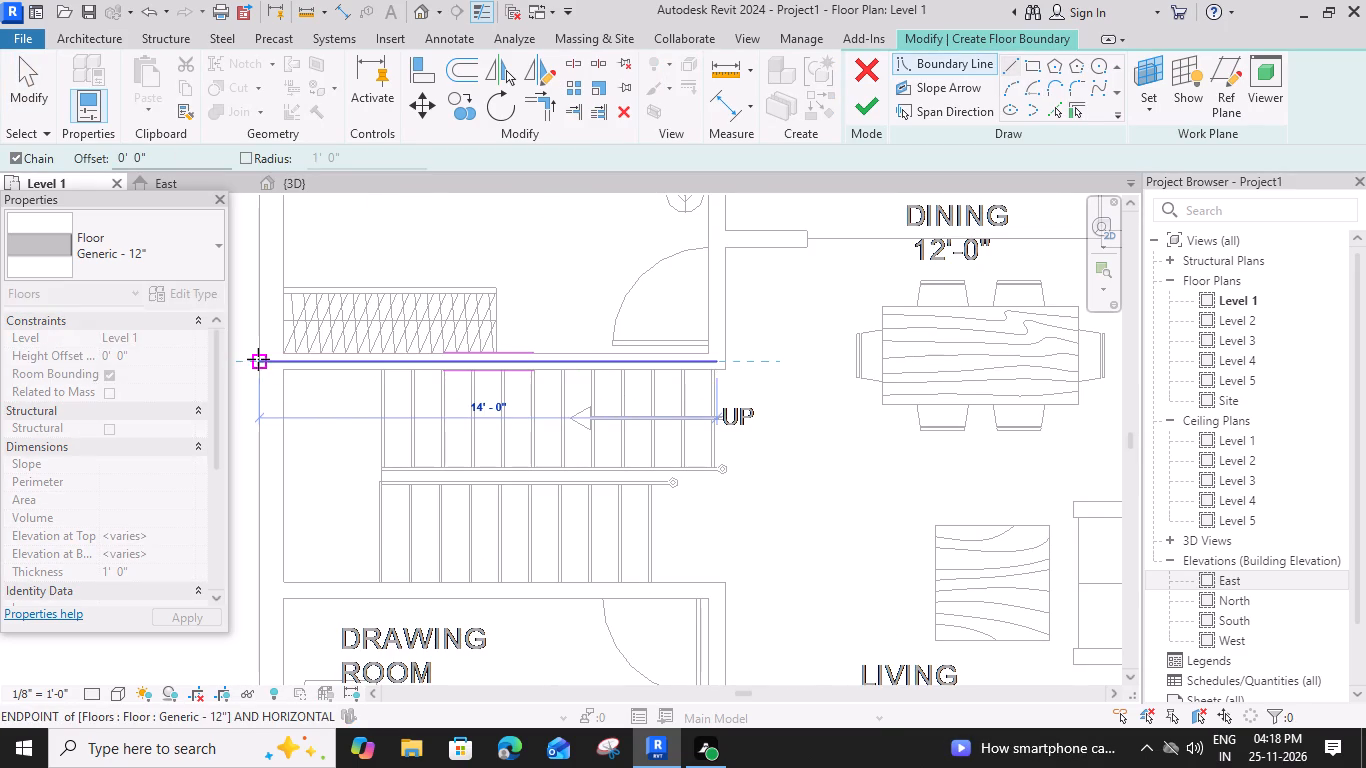
{"action": "left_click", "coordinate": [258, 359]}
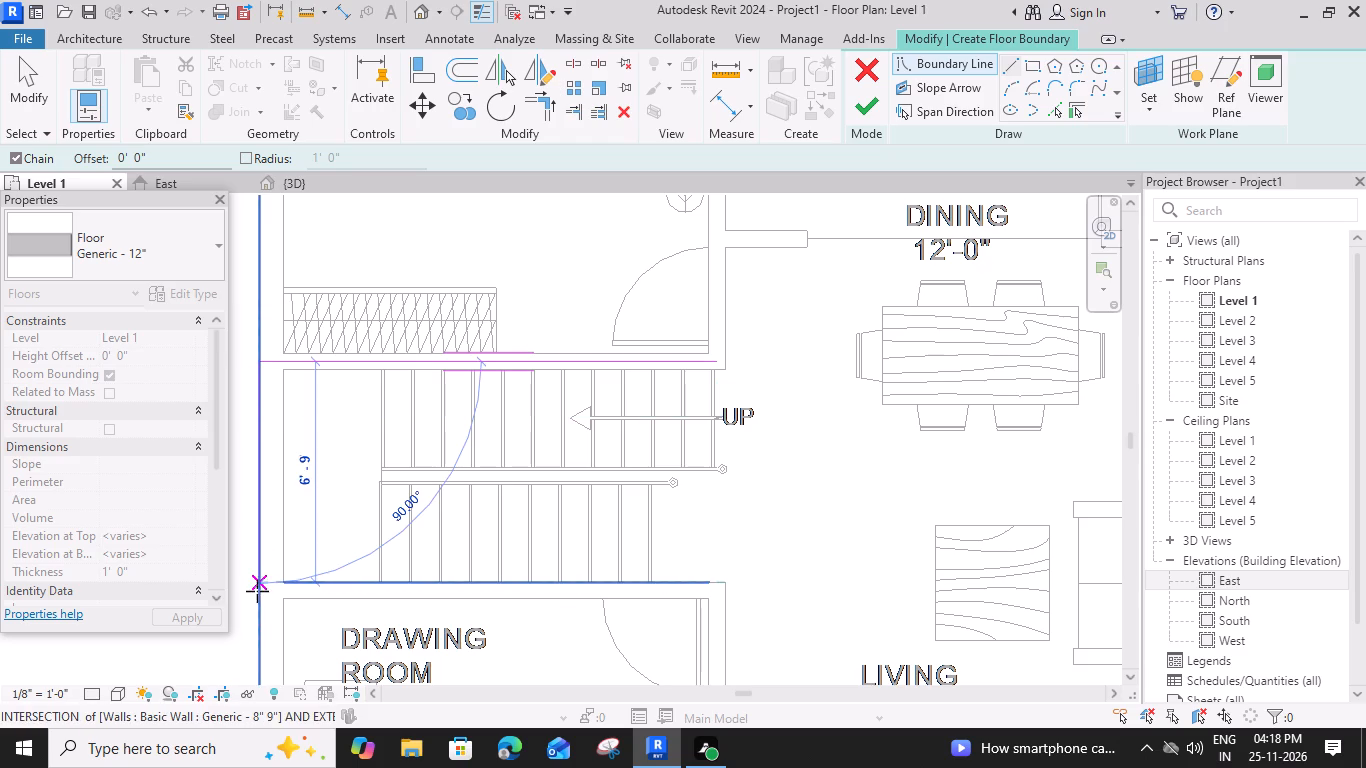
{"action": "scroll", "coordinate": [257, 591], "scroll_direction": "up", "scroll_amount": 4}
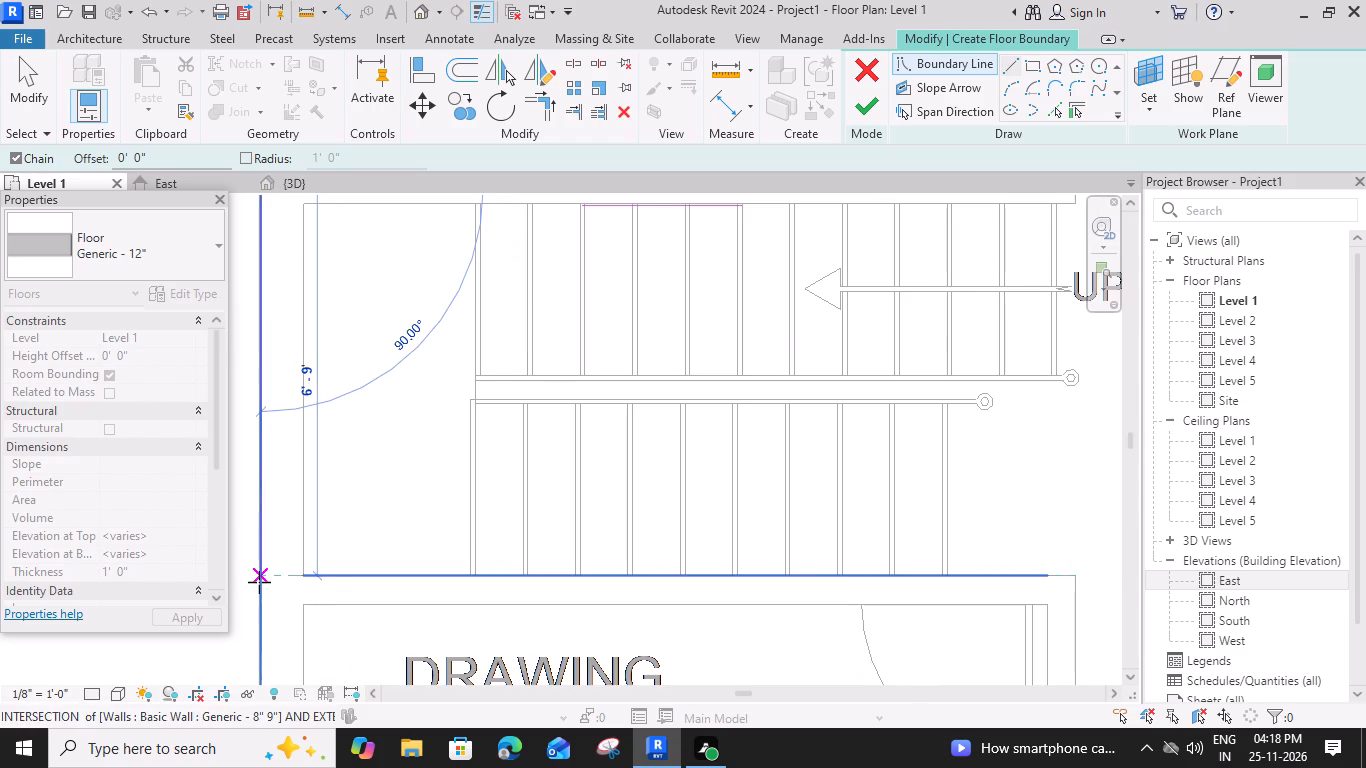
{"action": "left_click", "coordinate": [260, 588]}
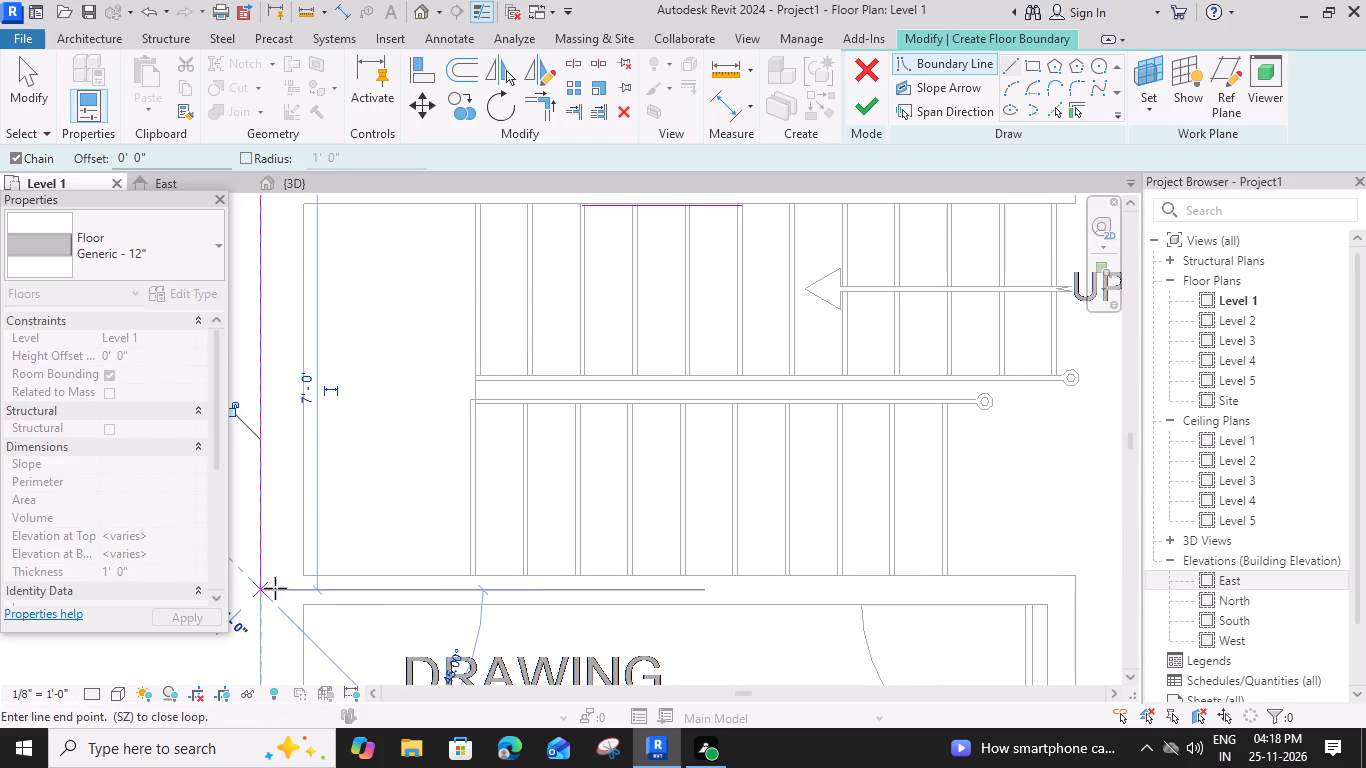
{"action": "left_click", "coordinate": [1075, 589]}
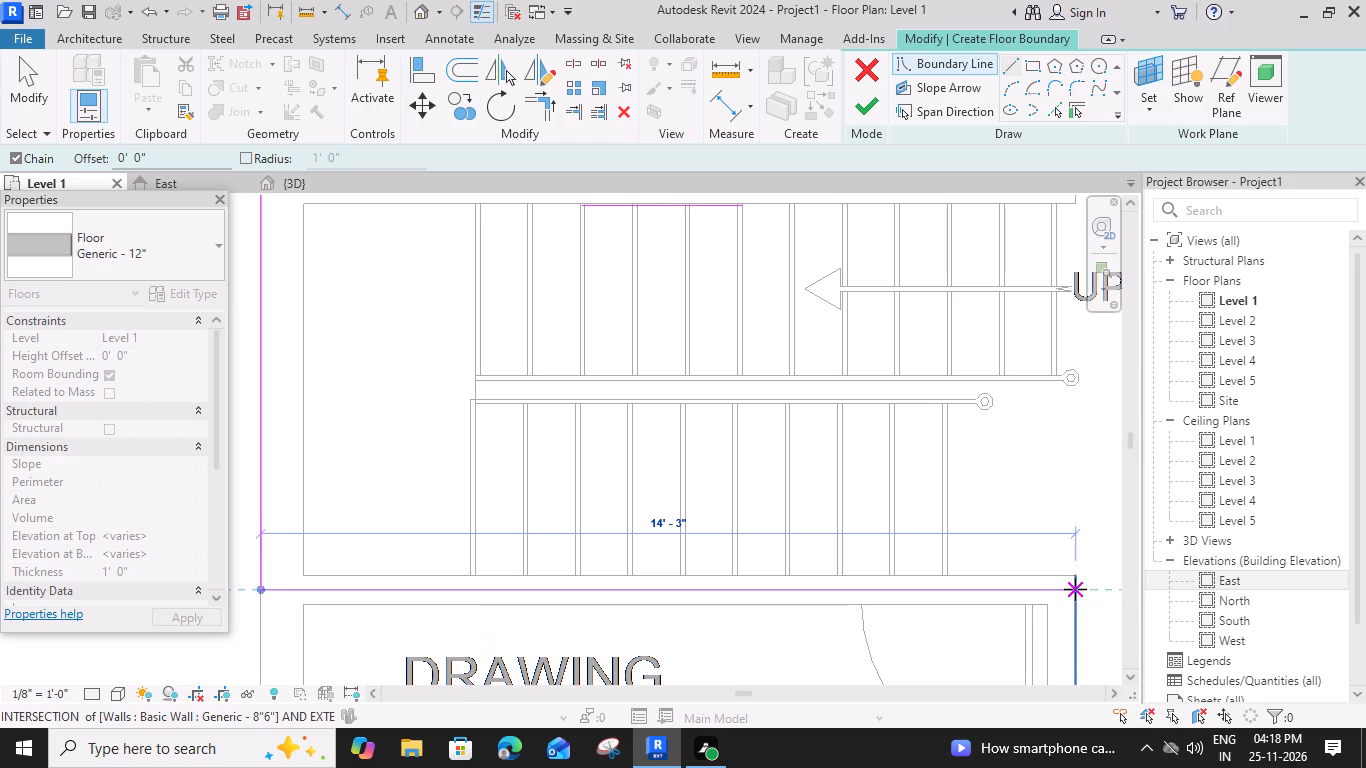
Extend the floor boundary along the drawing room wall's living-side face, and about 14'-3" along the puja and entrance wall's centreline to the exterior face.
{"action": "scroll", "coordinate": [1075, 591], "scroll_direction": "down", "scroll_amount": 2}
{"action": "middle_click_drag", "start_coordinate": [1075, 591], "coordinate": [1041, 574]}
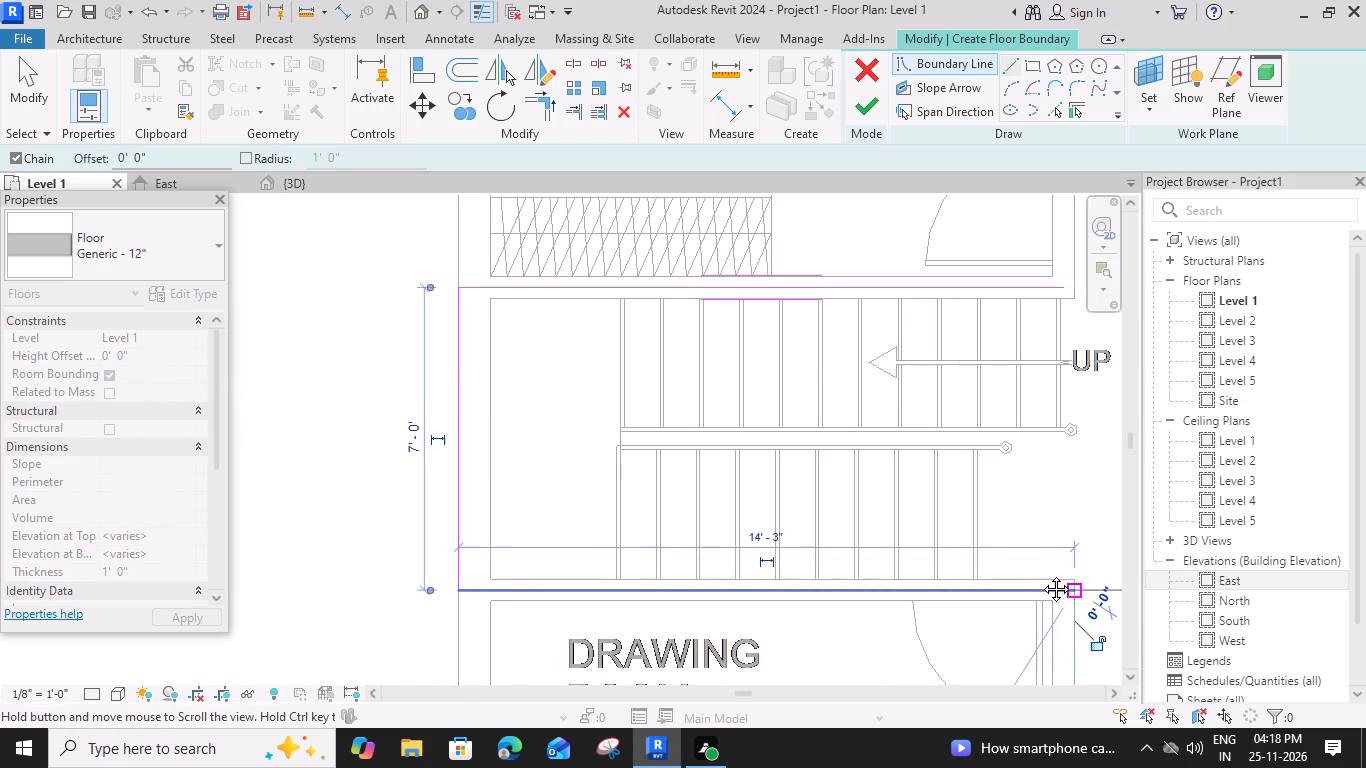
{"action": "middle_click_drag", "start_coordinate": [1041, 574], "coordinate": [813, 410]}
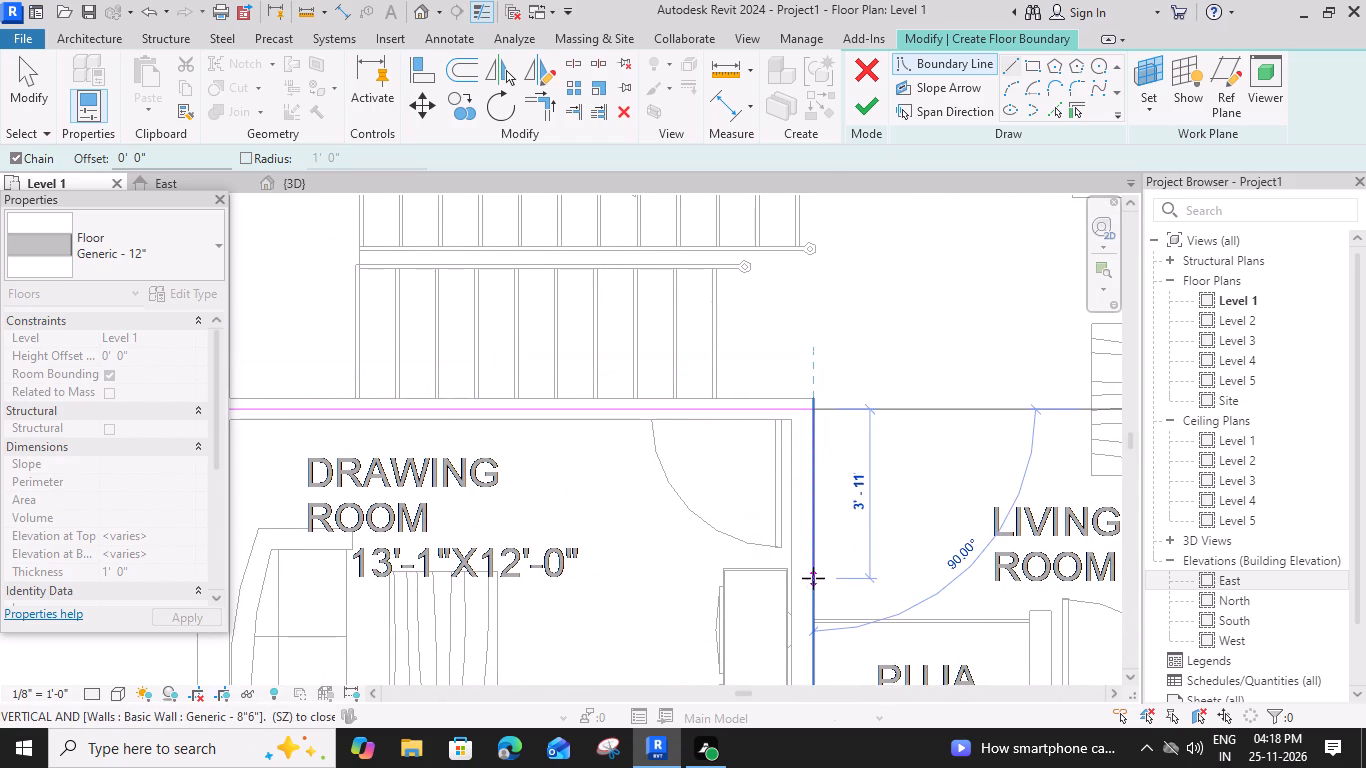
{"action": "middle_click_drag", "start_coordinate": [813, 577], "coordinate": [778, 403]}
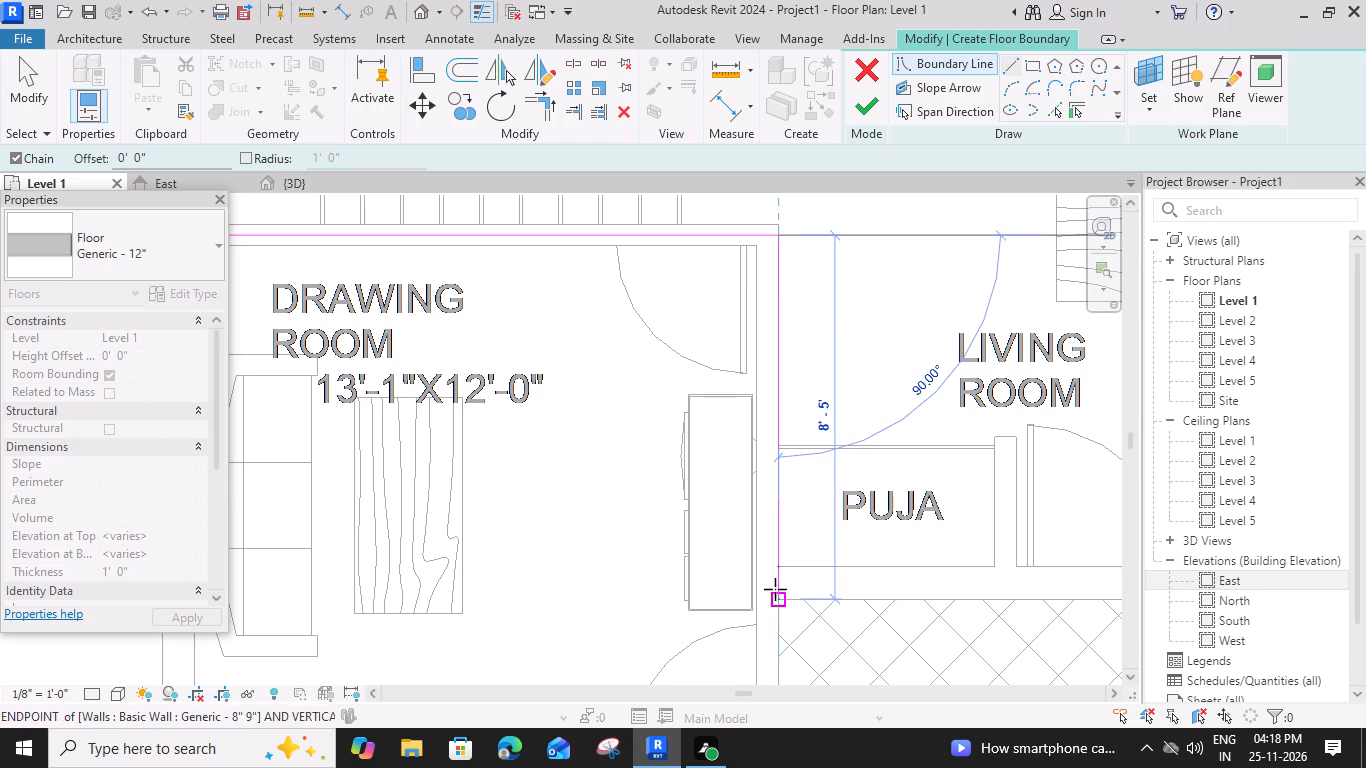
{"action": "left_click", "coordinate": [777, 583]}
{"action": "middle_click_drag", "start_coordinate": [981, 586], "coordinate": [937, 585]}
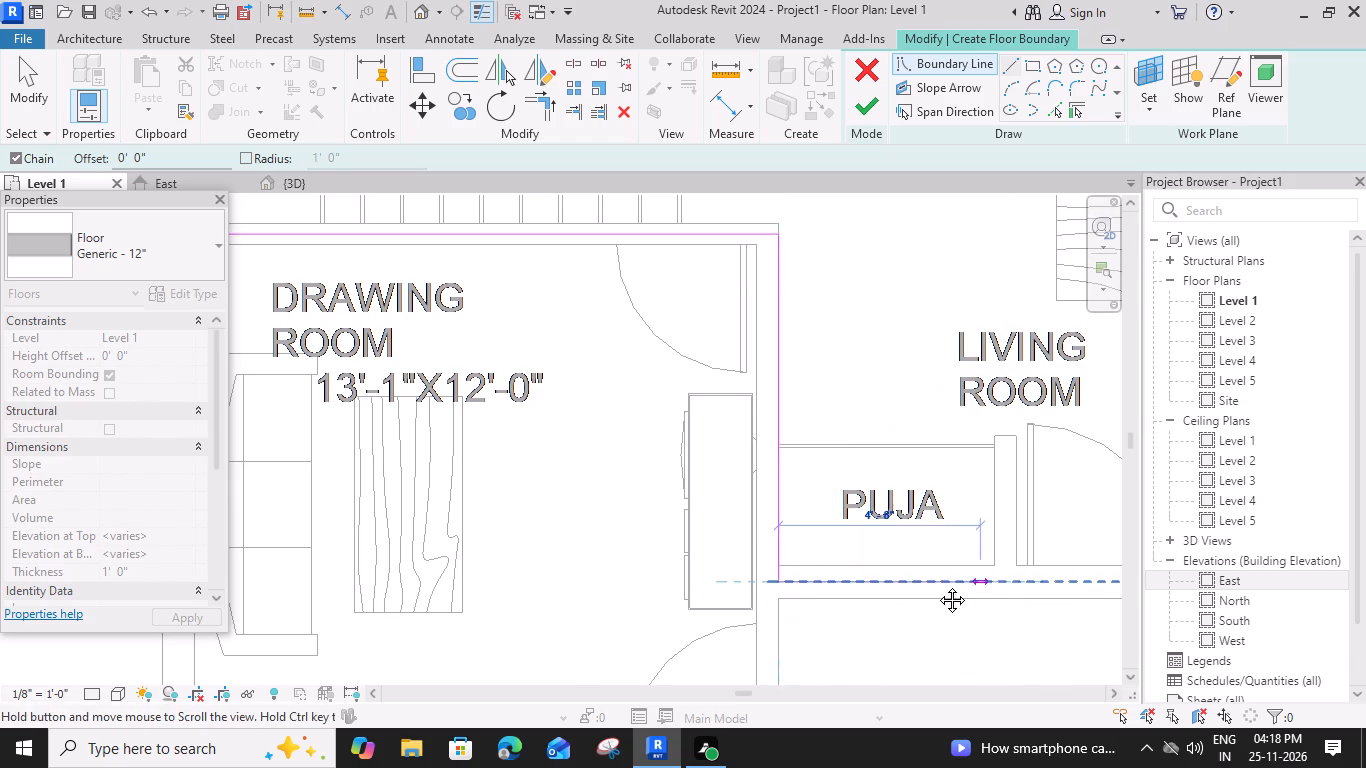
{"action": "middle_click_drag", "start_coordinate": [937, 585], "coordinate": [465, 570]}
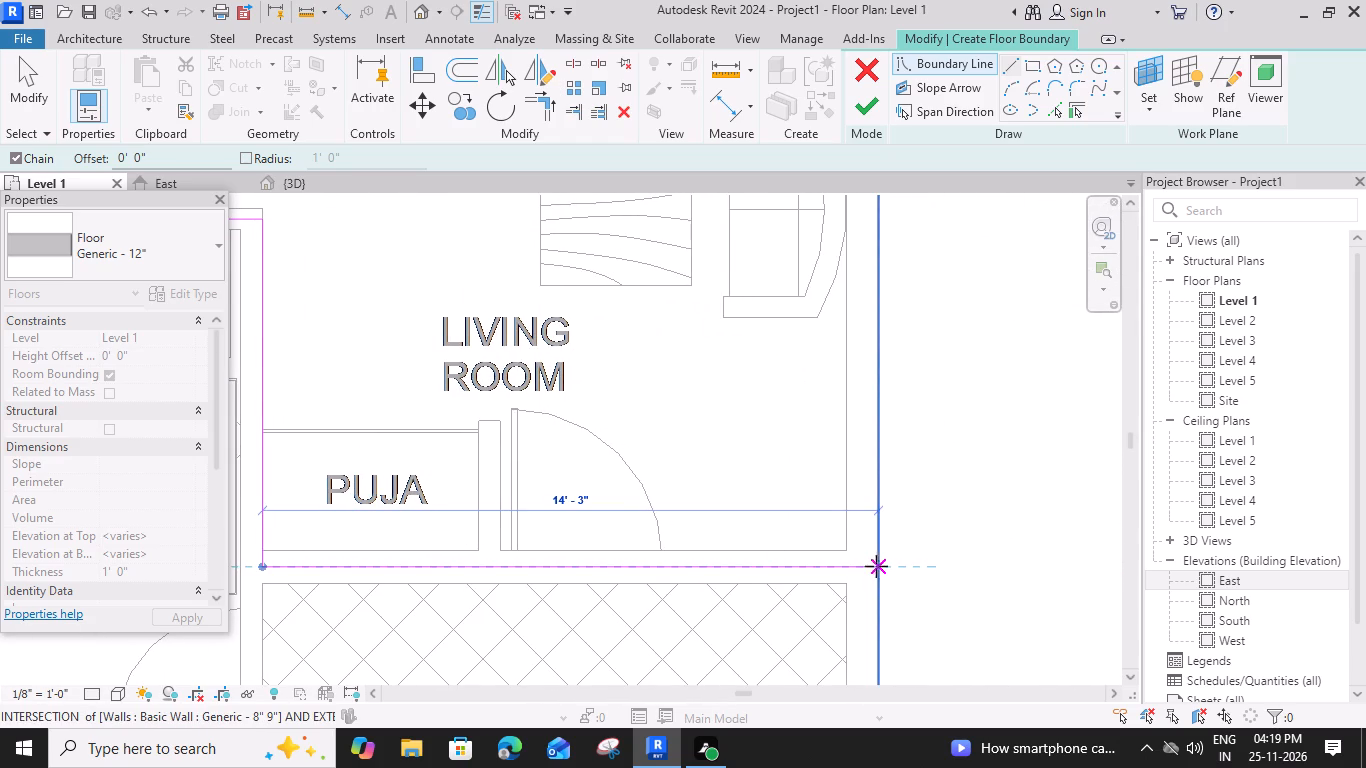
{"action": "left_click", "coordinate": [878, 565]}
Close the living and dining floor boundary with lines about 18'-9 1/2" to the kitchen floor, 14'-6" along it and 3'-9" back, and finish the floor.
{"action": "scroll", "coordinate": [876, 335], "scroll_direction": "down", "scroll_amount": 3}
{"action": "middle_click_drag", "start_coordinate": [873, 287], "coordinate": [866, 331]}
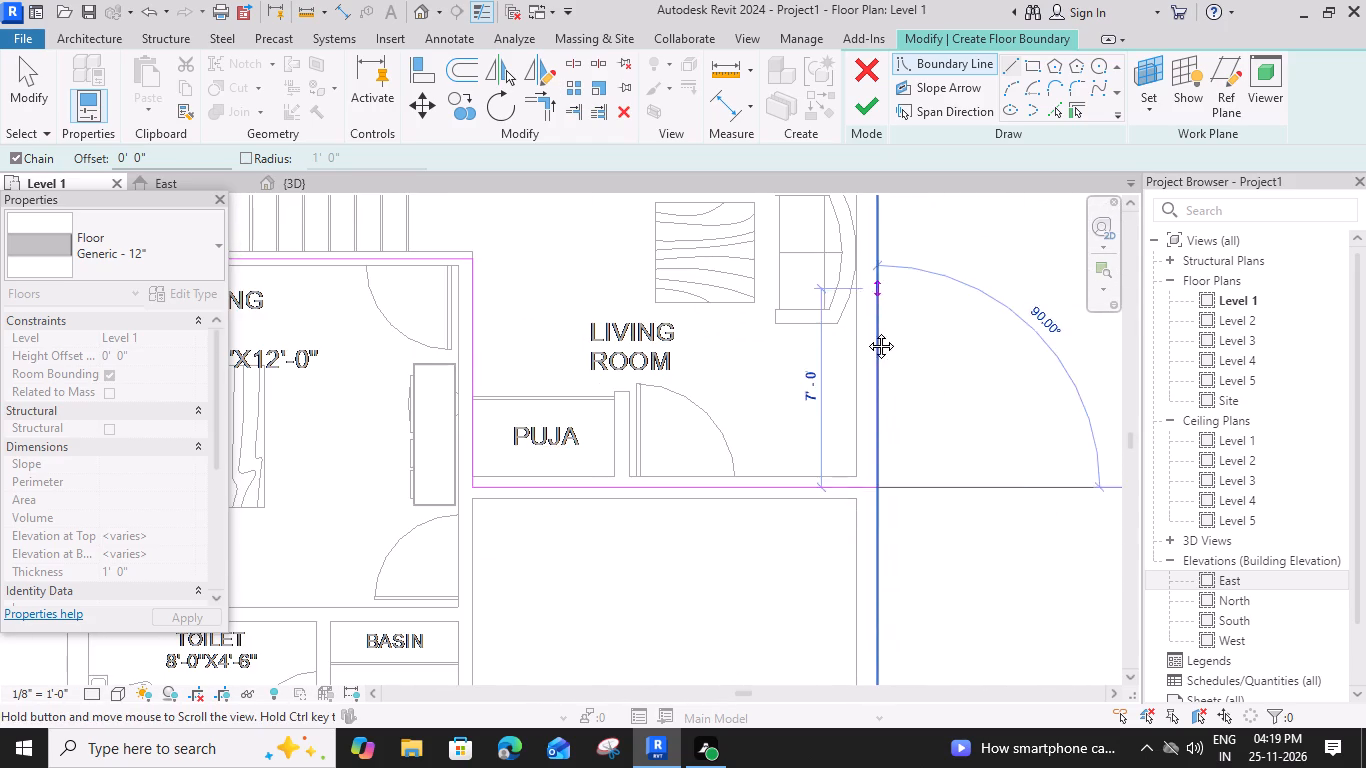
{"action": "middle_click_drag", "start_coordinate": [866, 331], "coordinate": [848, 635]}
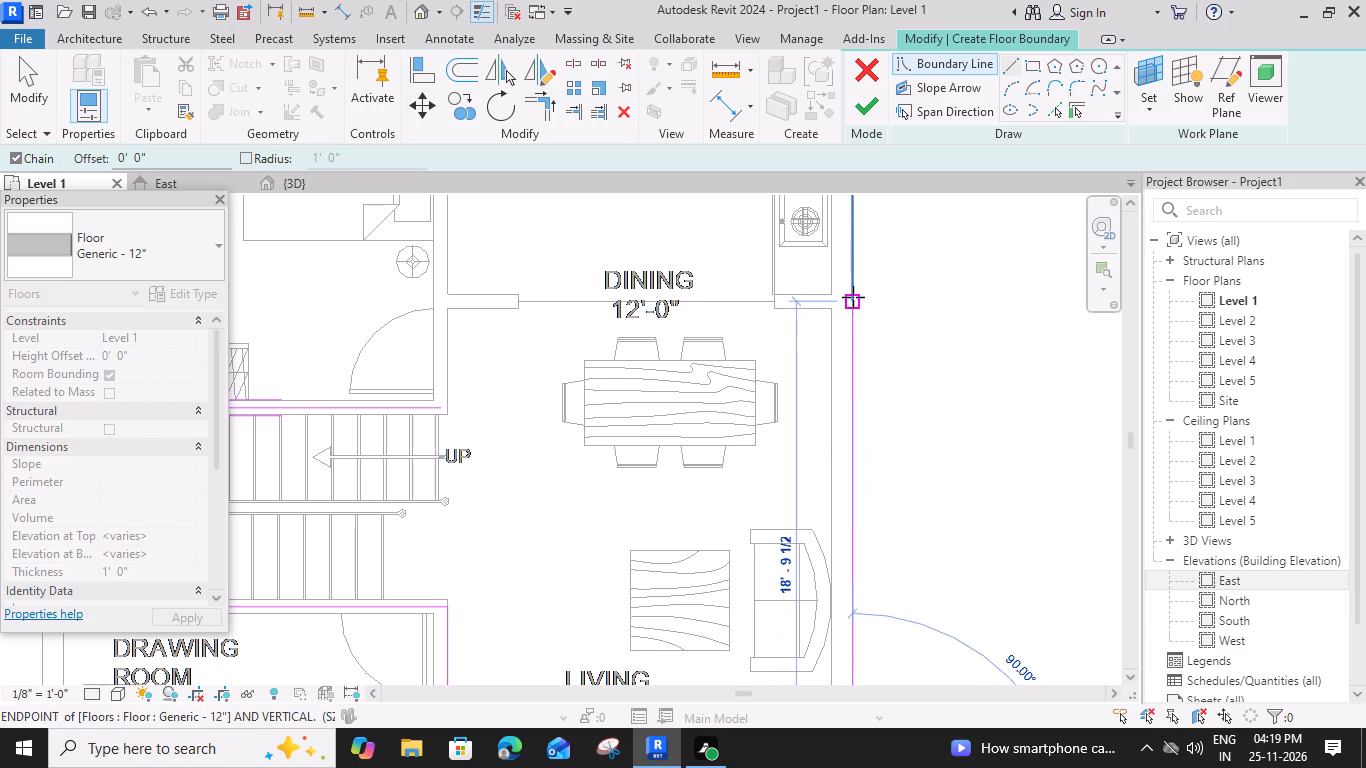
{"action": "scroll", "coordinate": [853, 297], "scroll_direction": "up", "scroll_amount": 1}
{"action": "left_click", "coordinate": [852, 301]}
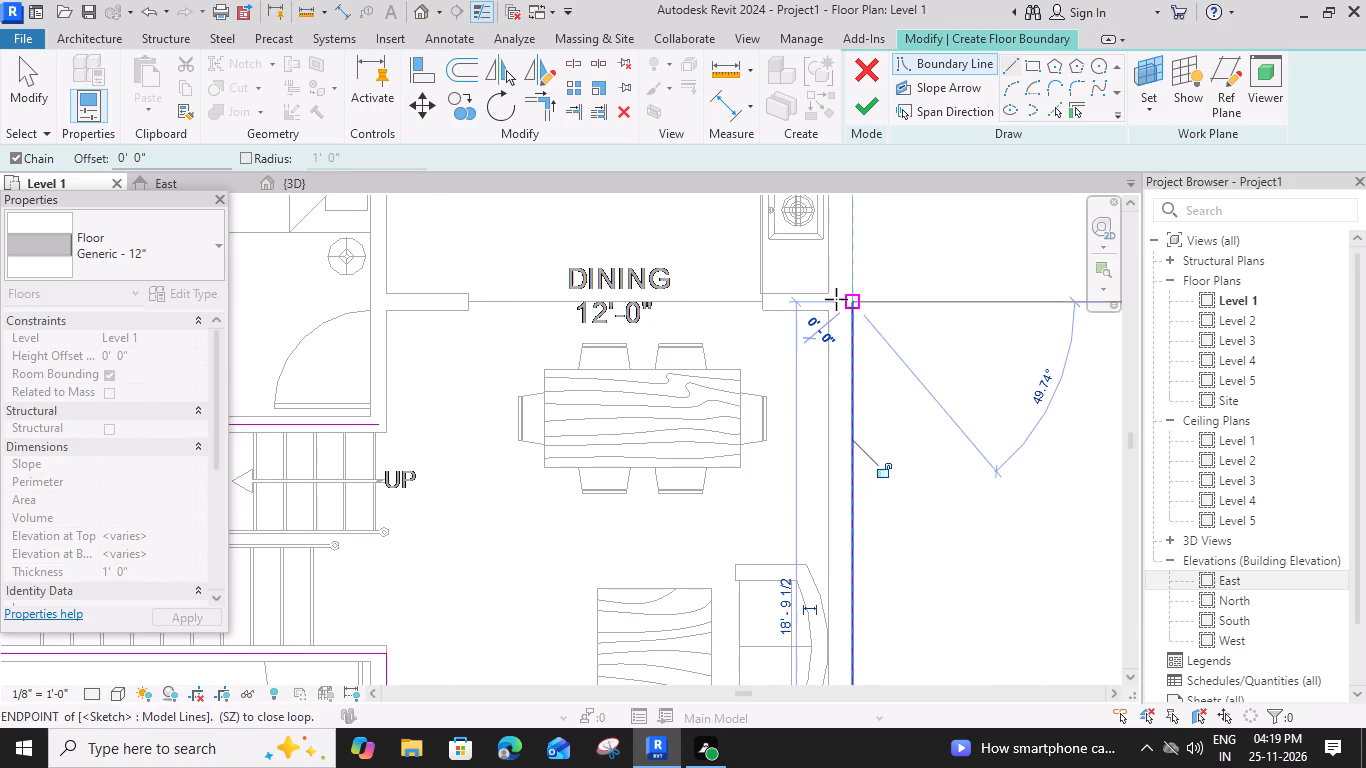
{"action": "left_click", "coordinate": [378, 303]}
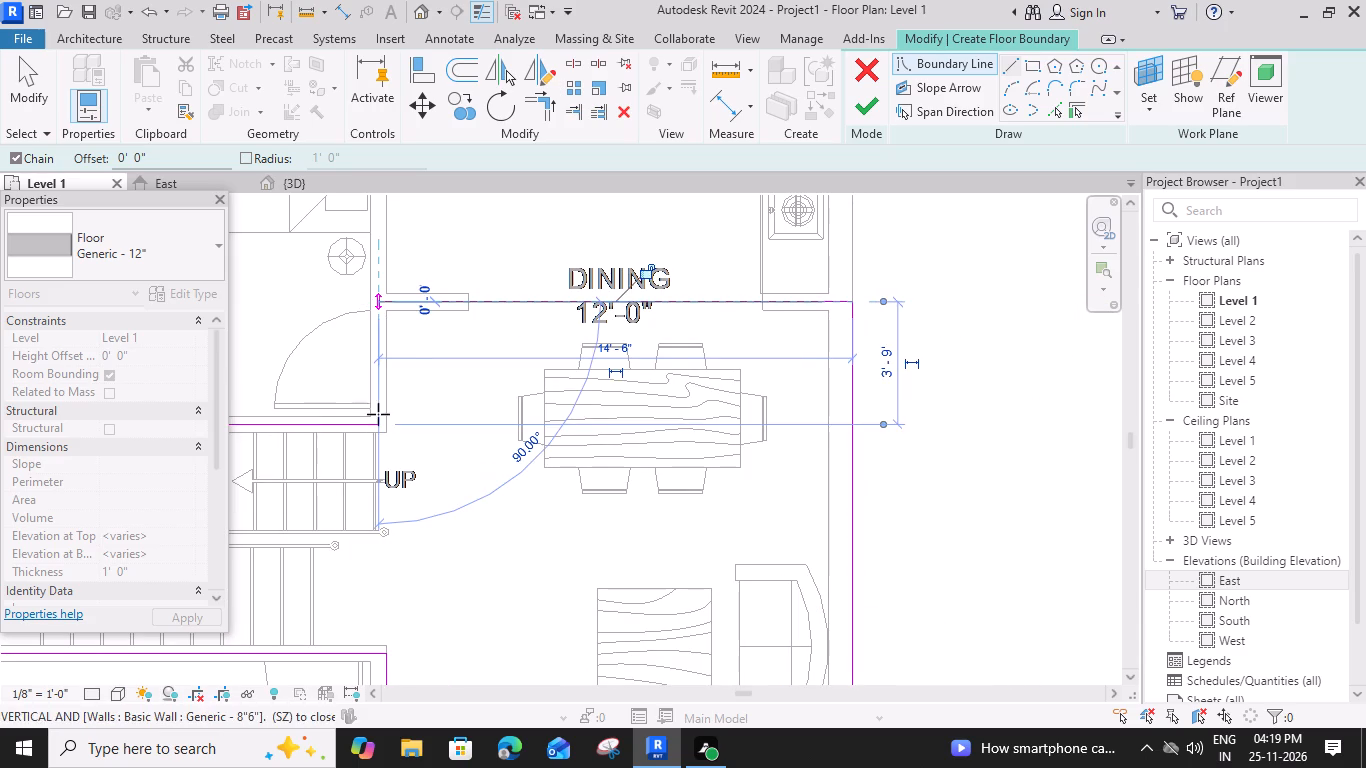
{"action": "left_click", "coordinate": [379, 423]}
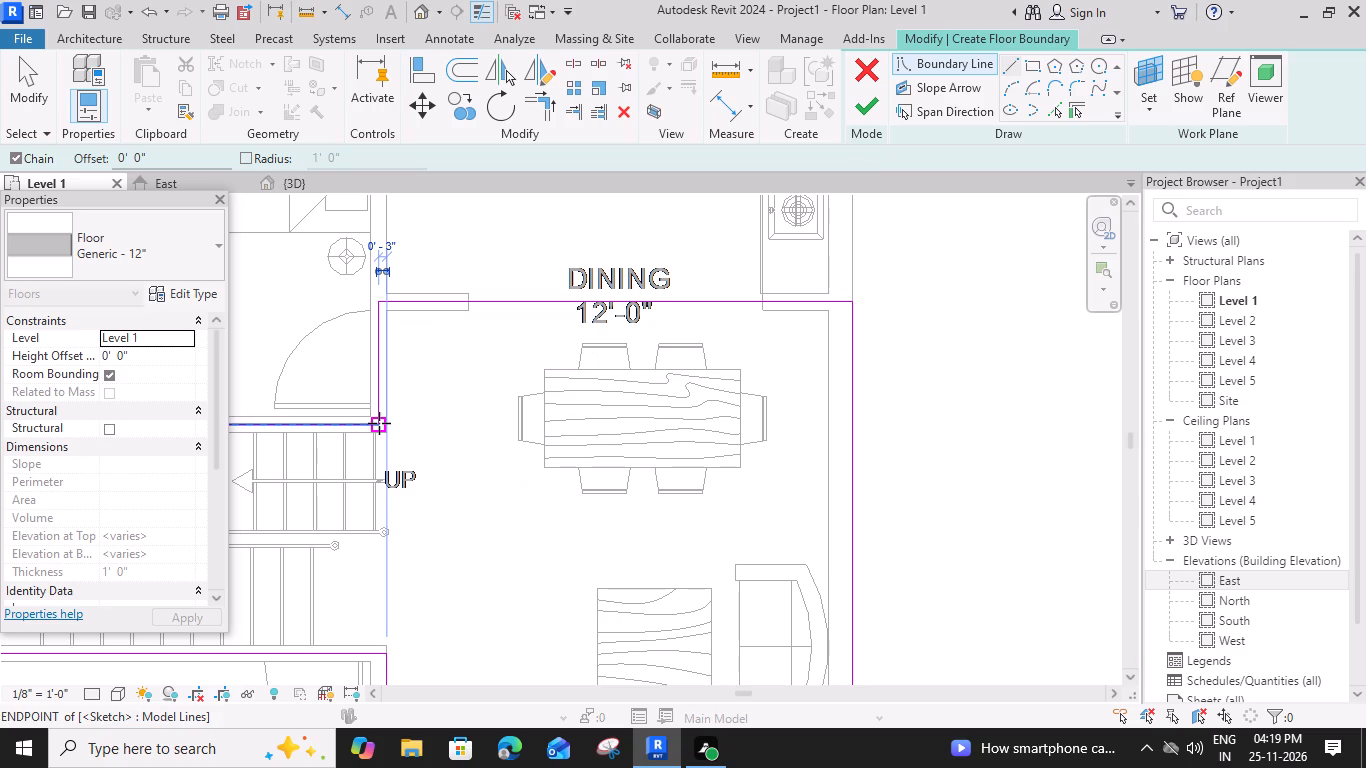
{"action": "left_click", "coordinate": [867, 103]}
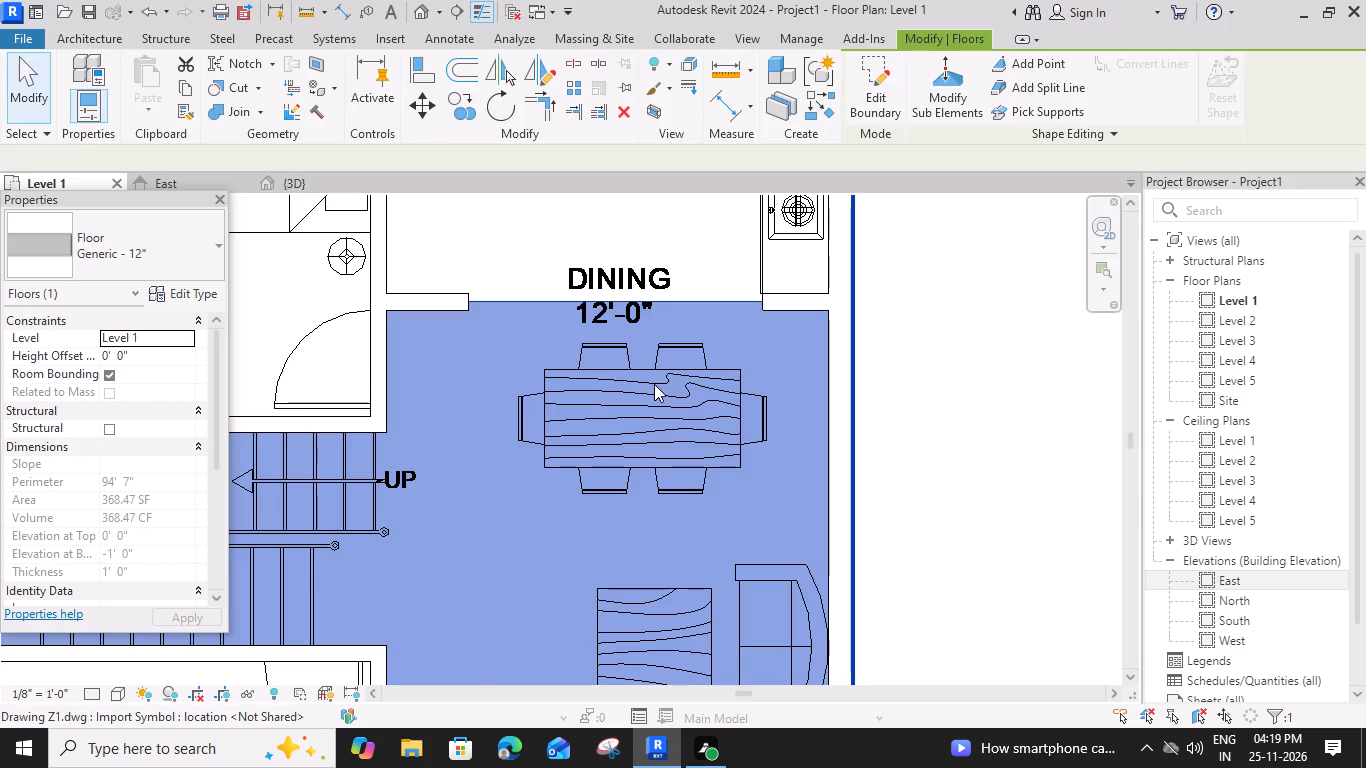
Create a Generic - 12" floor on Level 1 over the drawing room, with a line-drawn boundary about 14'-0" by 12'-6" reaching the exterior wall's outer face.
{"action": "scroll", "coordinate": [654, 387], "scroll_direction": "down", "scroll_amount": 4}
{"action": "middle_click_drag", "start_coordinate": [644, 505], "coordinate": [830, 285]}
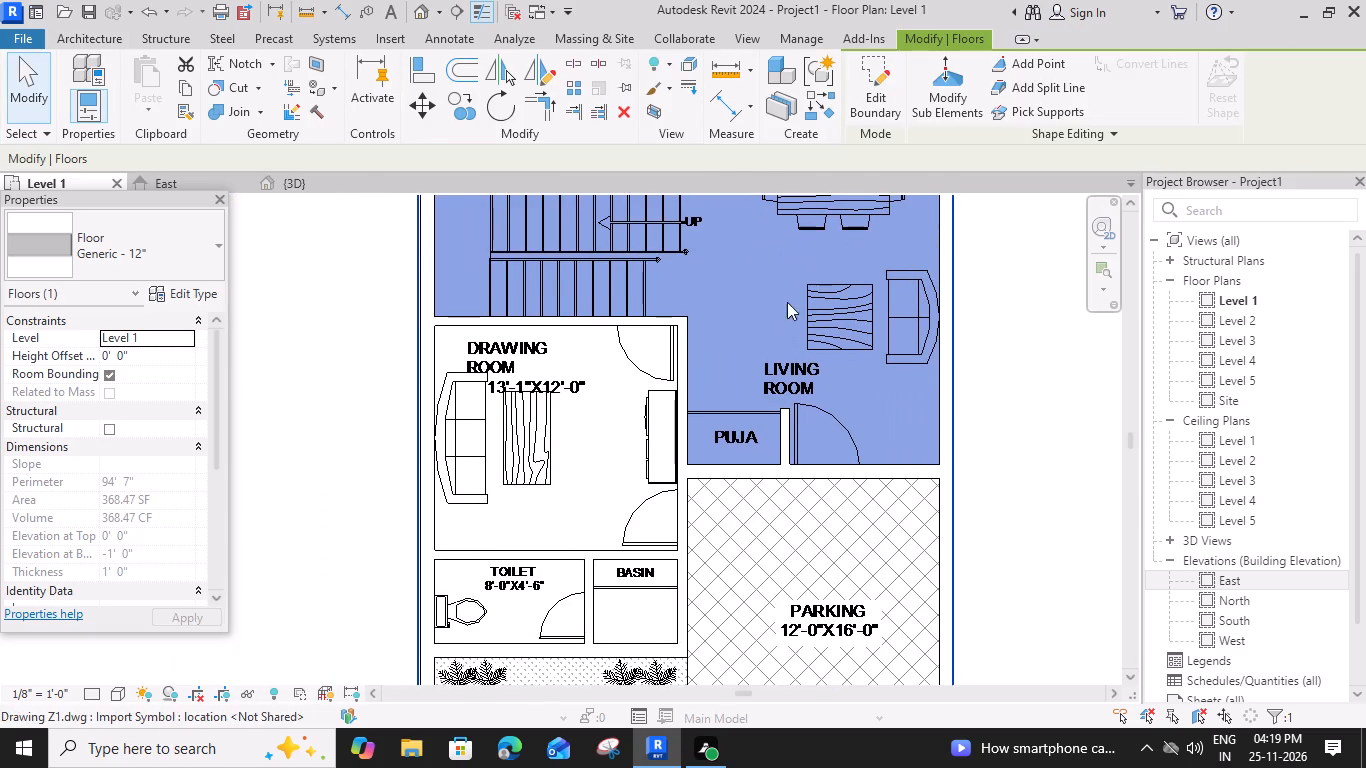
{"action": "left_click", "coordinate": [109, 39]}
{"action": "left_click", "coordinate": [384, 111]}
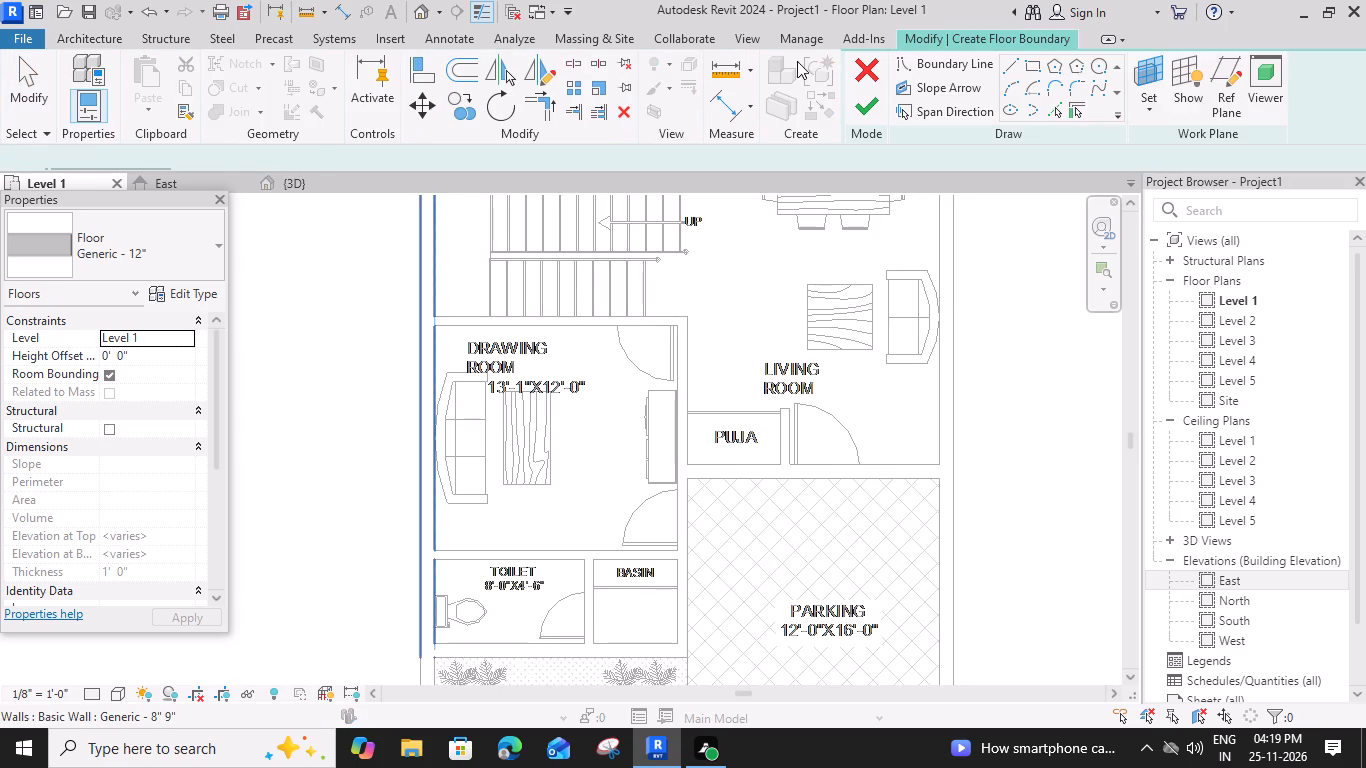
{"action": "left_click", "coordinate": [1009, 65]}
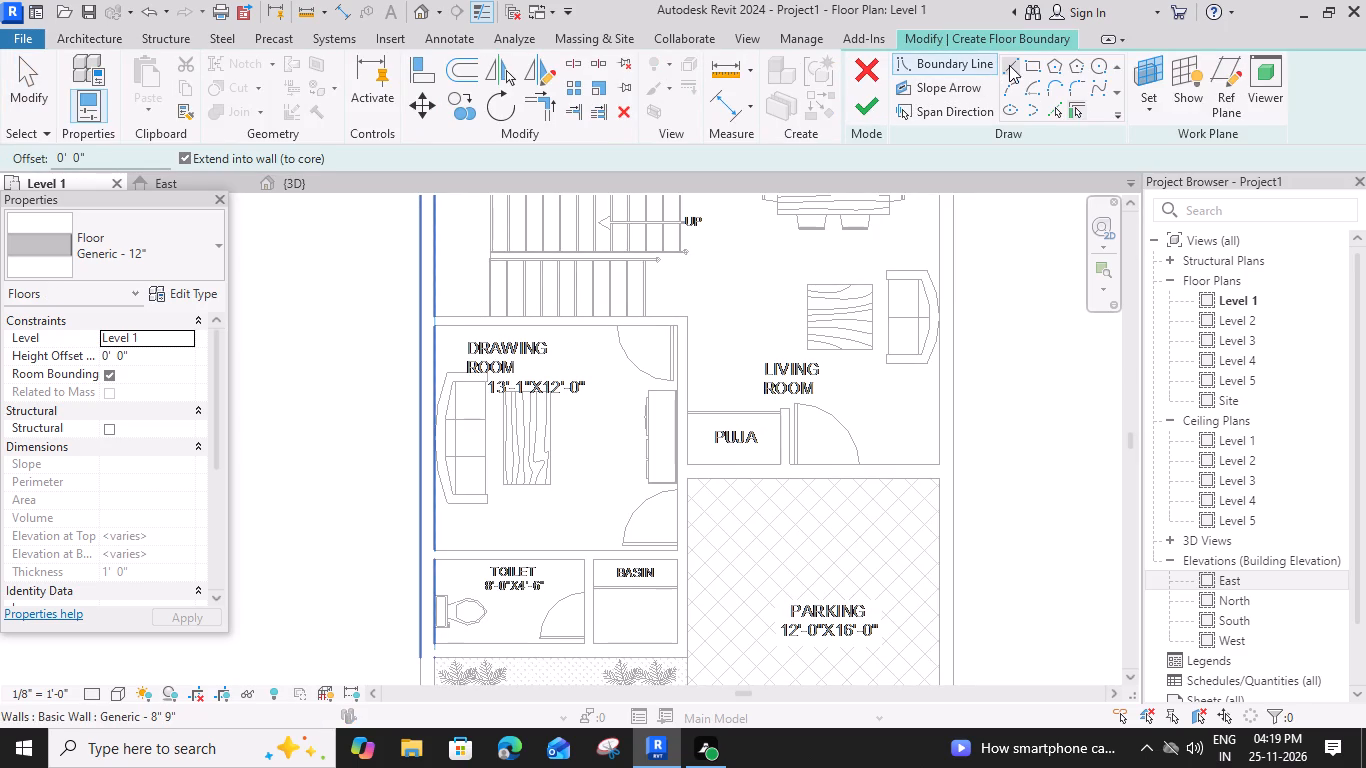
{"action": "scroll", "coordinate": [429, 322], "scroll_direction": "up", "scroll_amount": 4}
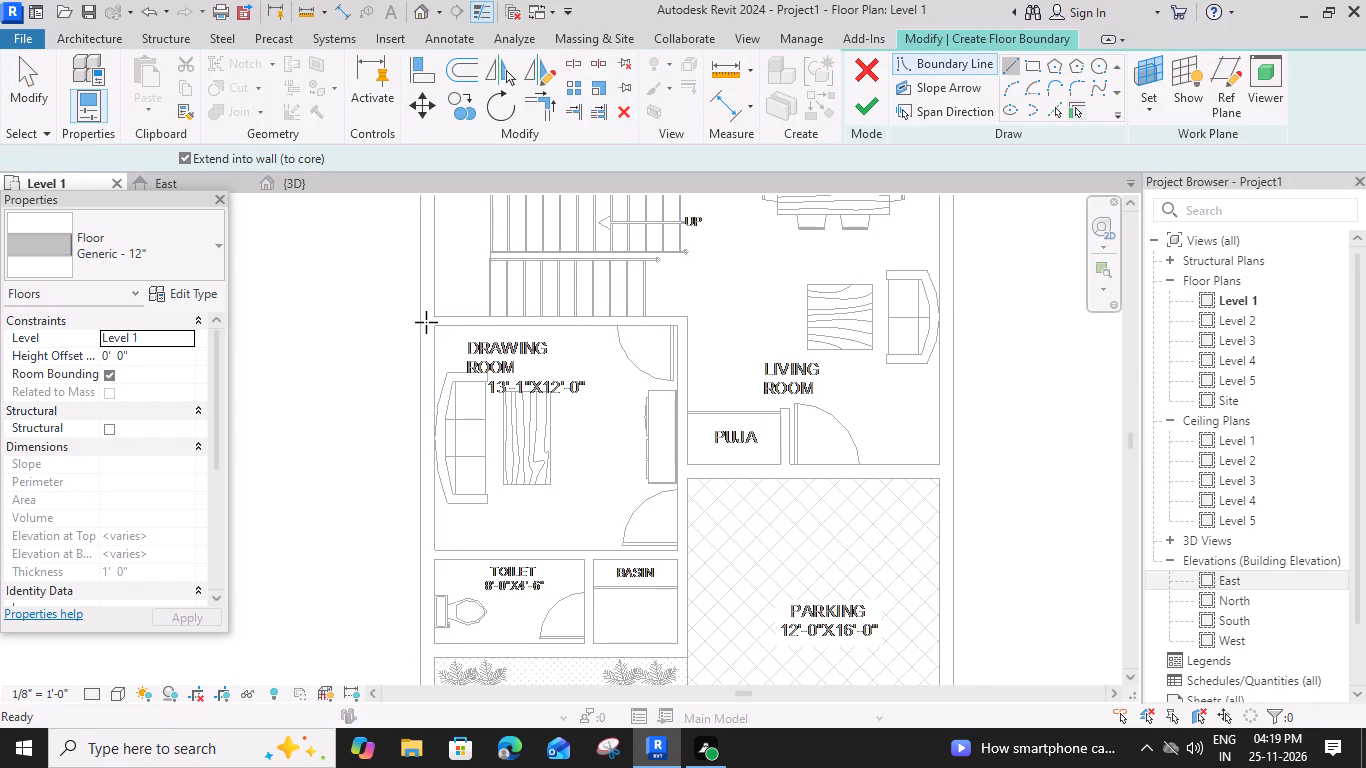
{"action": "left_click", "coordinate": [413, 320]}
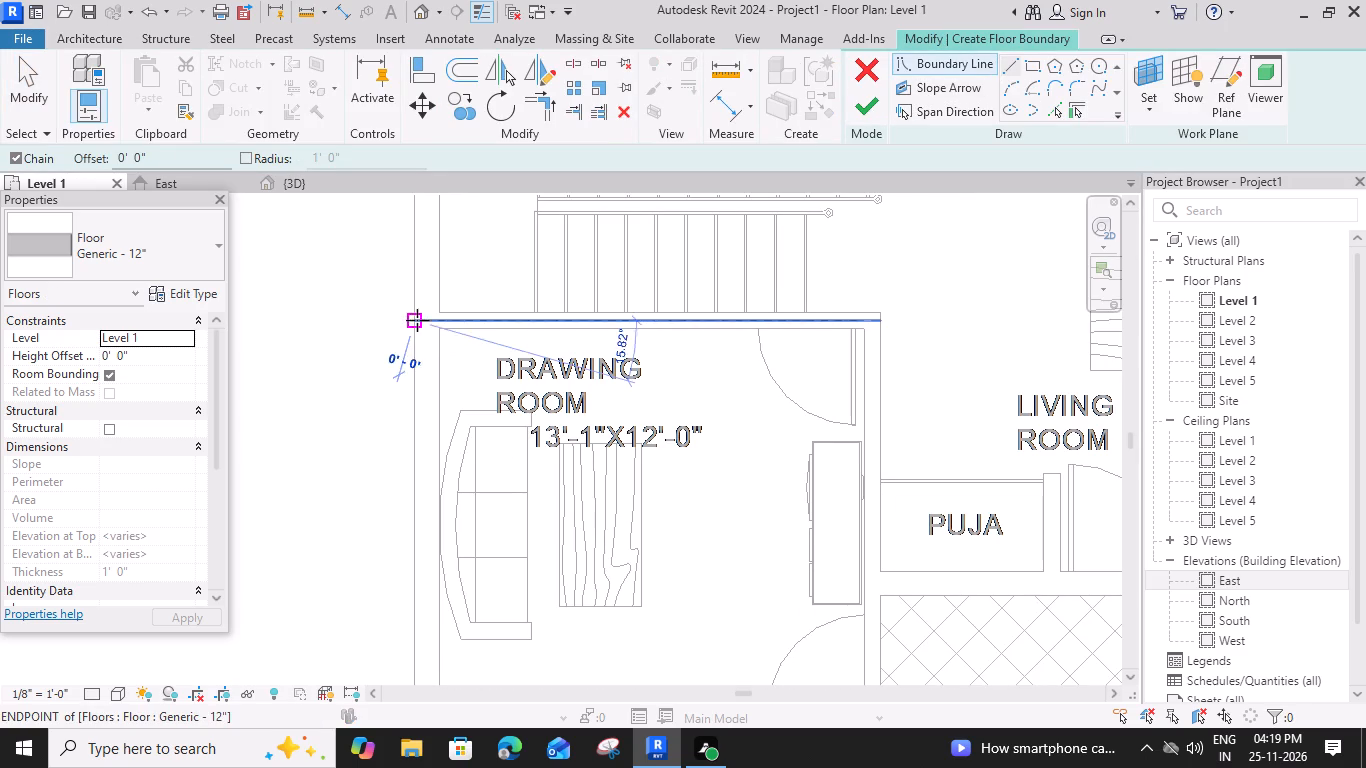
{"action": "left_click", "coordinate": [872, 321]}
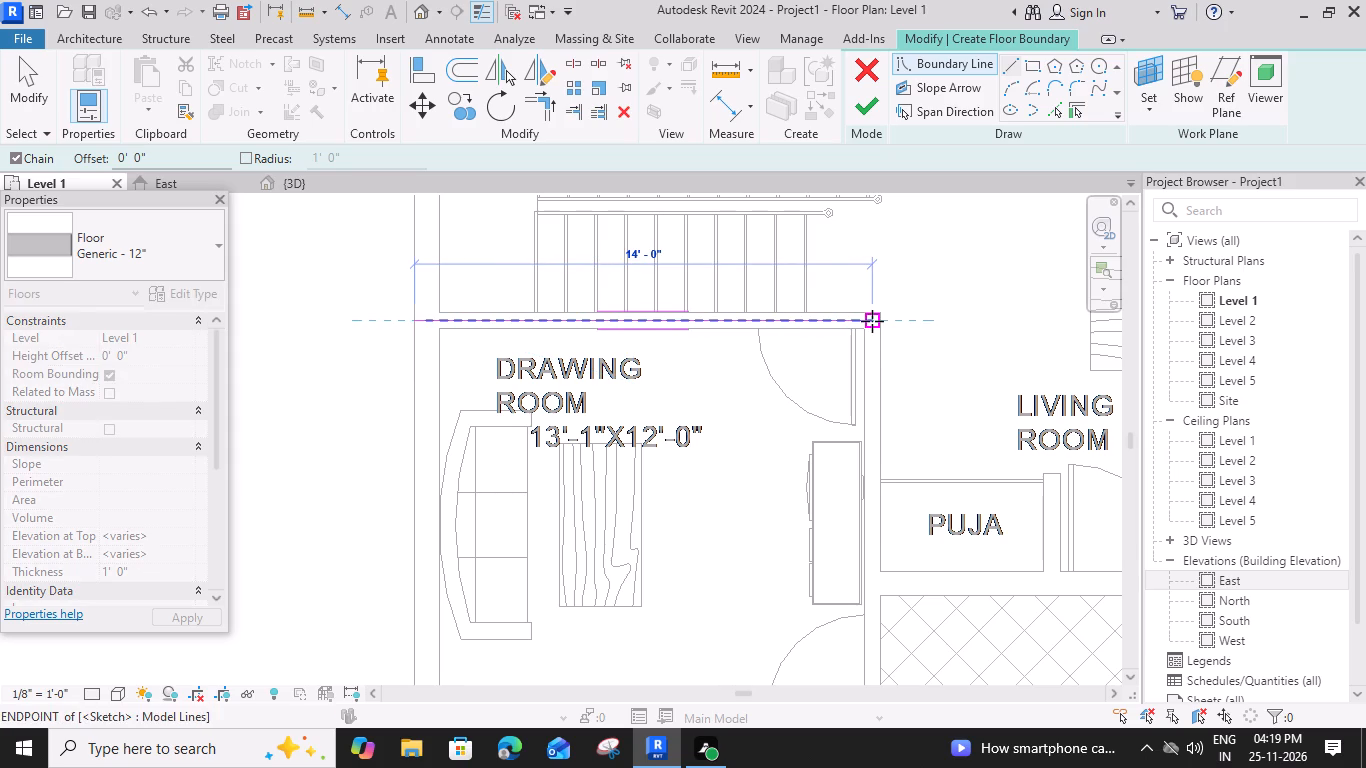
{"action": "middle_click_drag", "start_coordinate": [866, 576], "coordinate": [807, 174]}
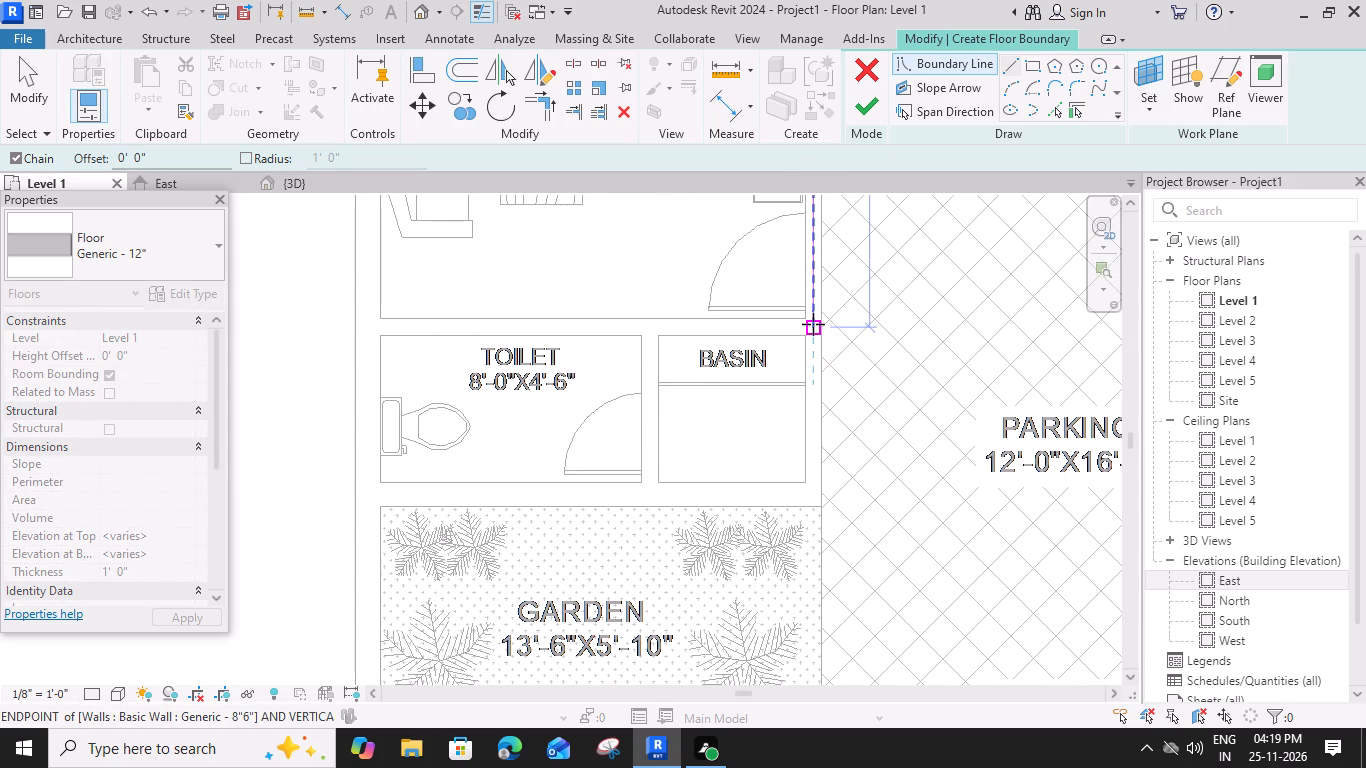
{"action": "left_click", "coordinate": [813, 326]}
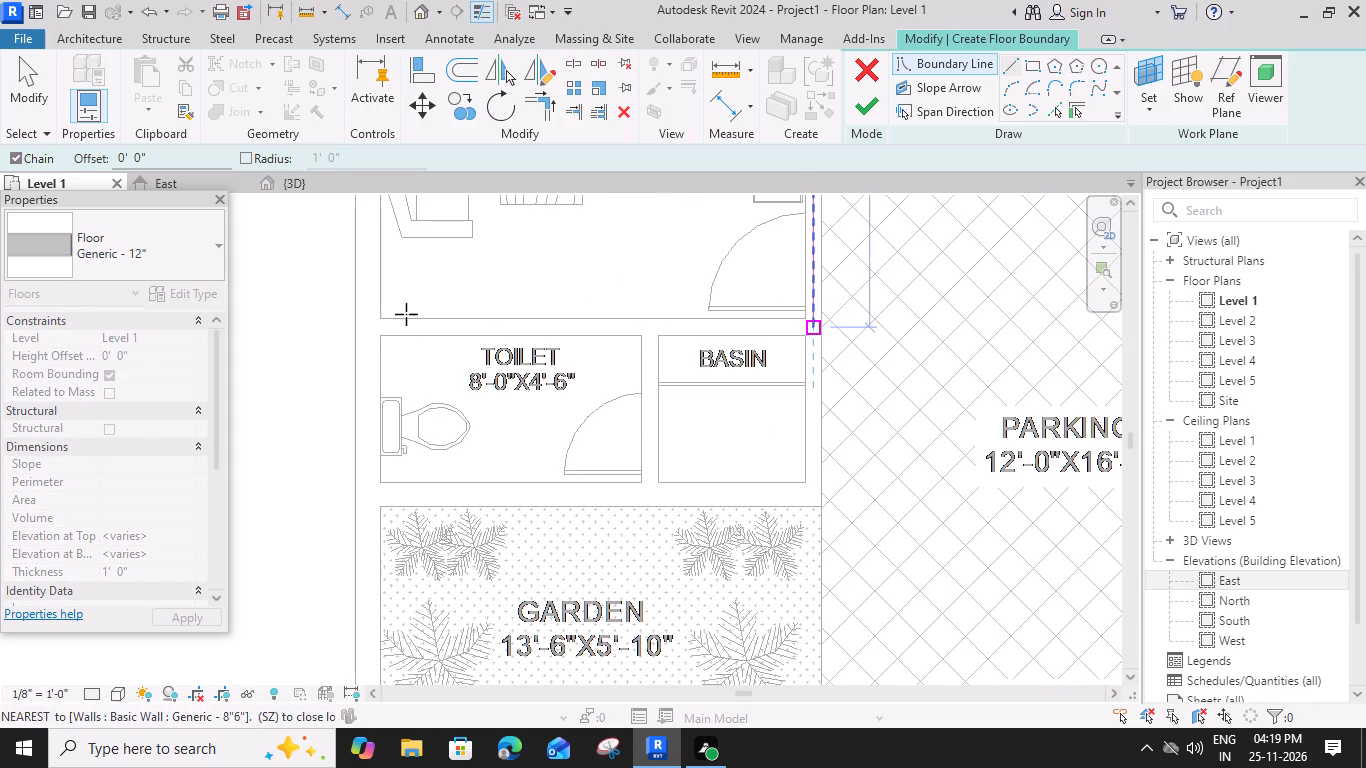
{"action": "left_click", "coordinate": [354, 325]}
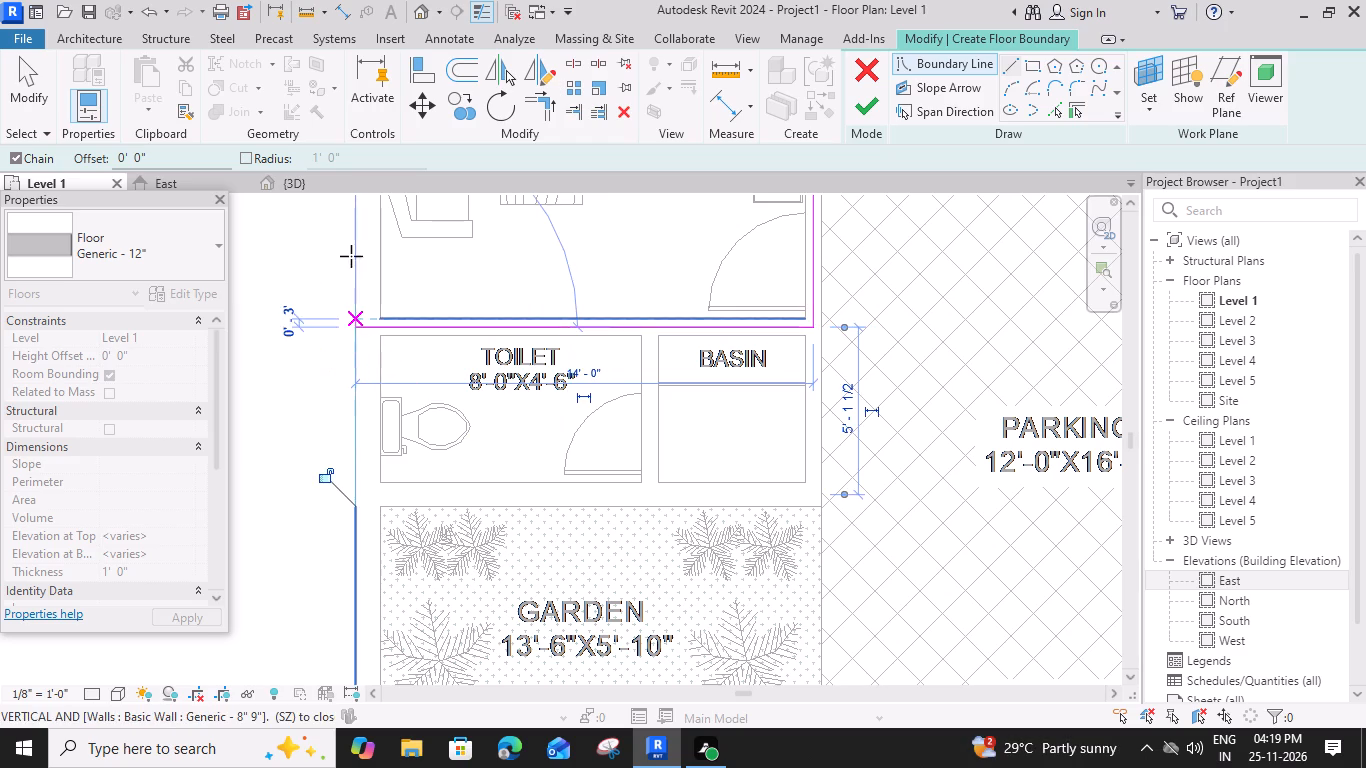
{"action": "middle_click_drag", "start_coordinate": [354, 258], "coordinate": [335, 574]}
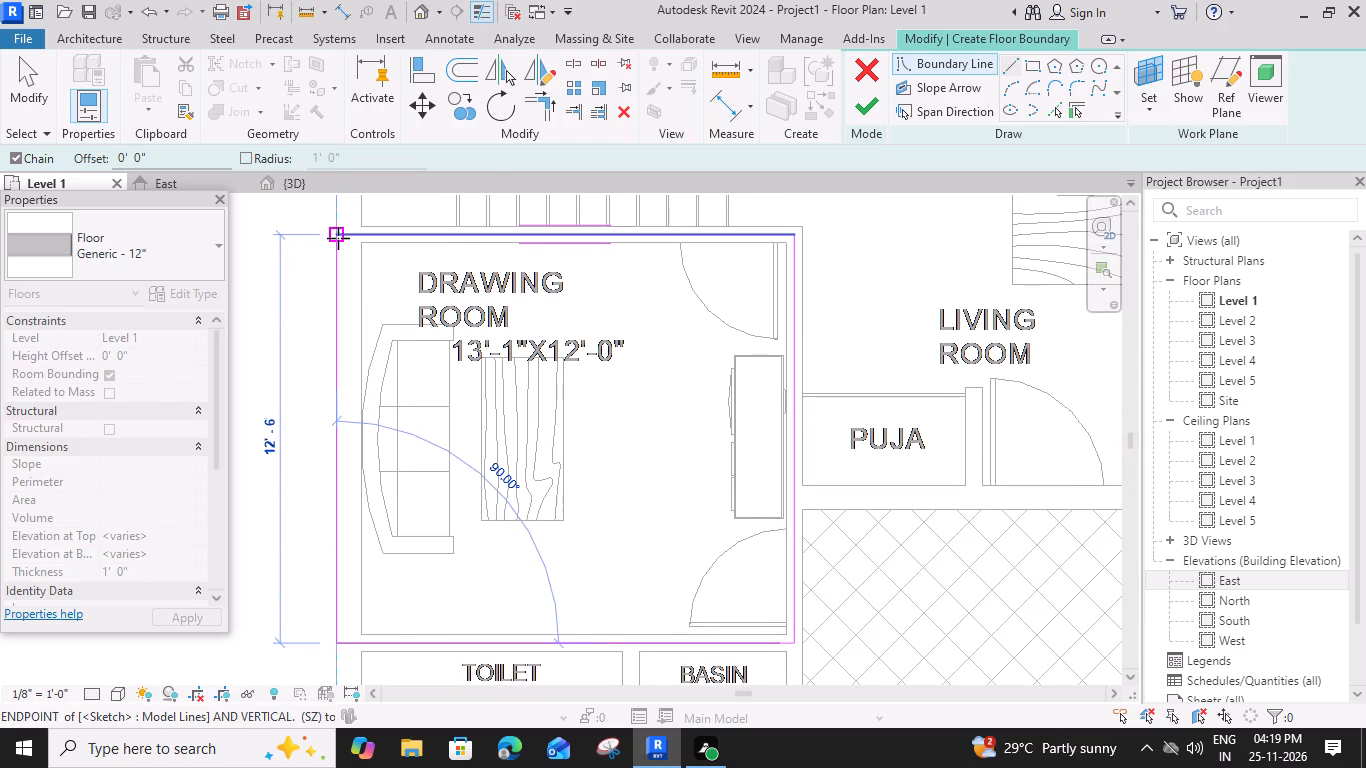
{"action": "left_click", "coordinate": [338, 234]}
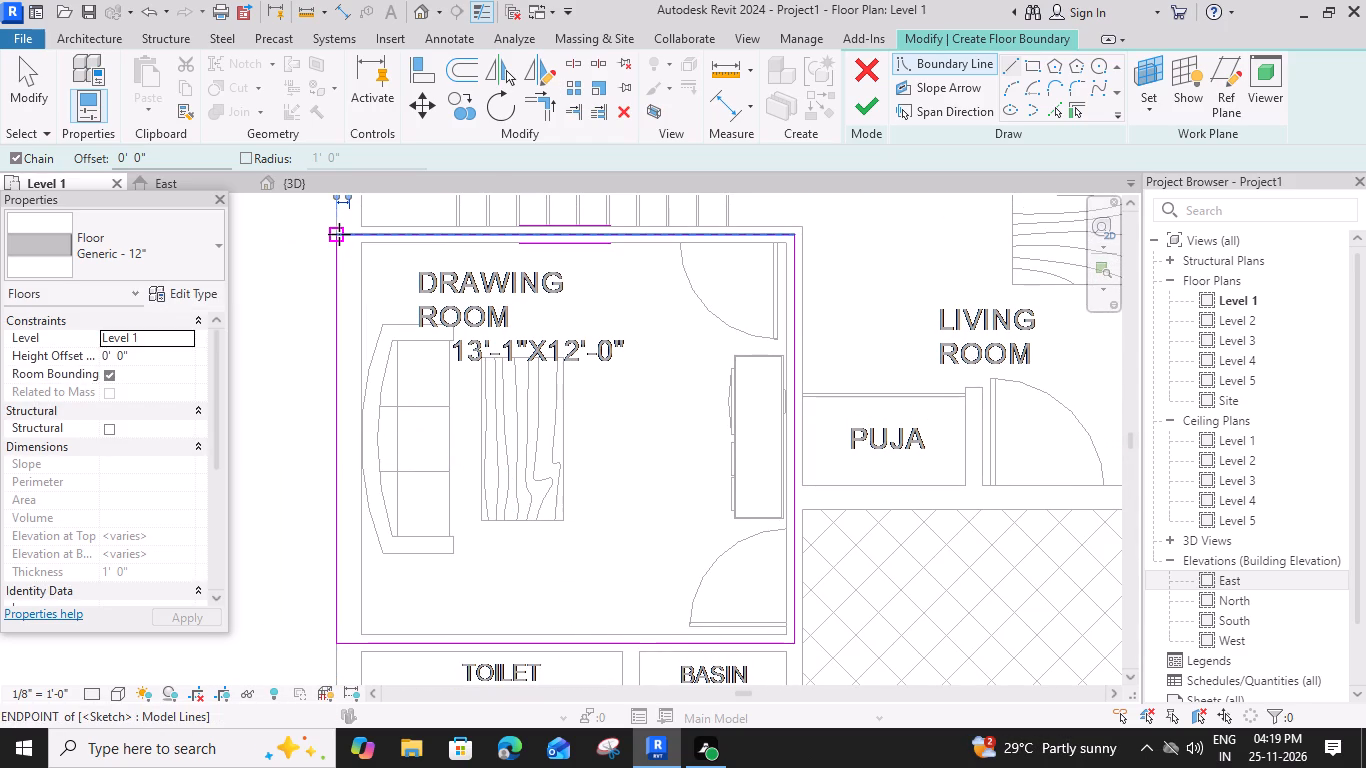
{"action": "left_click", "coordinate": [870, 105]}
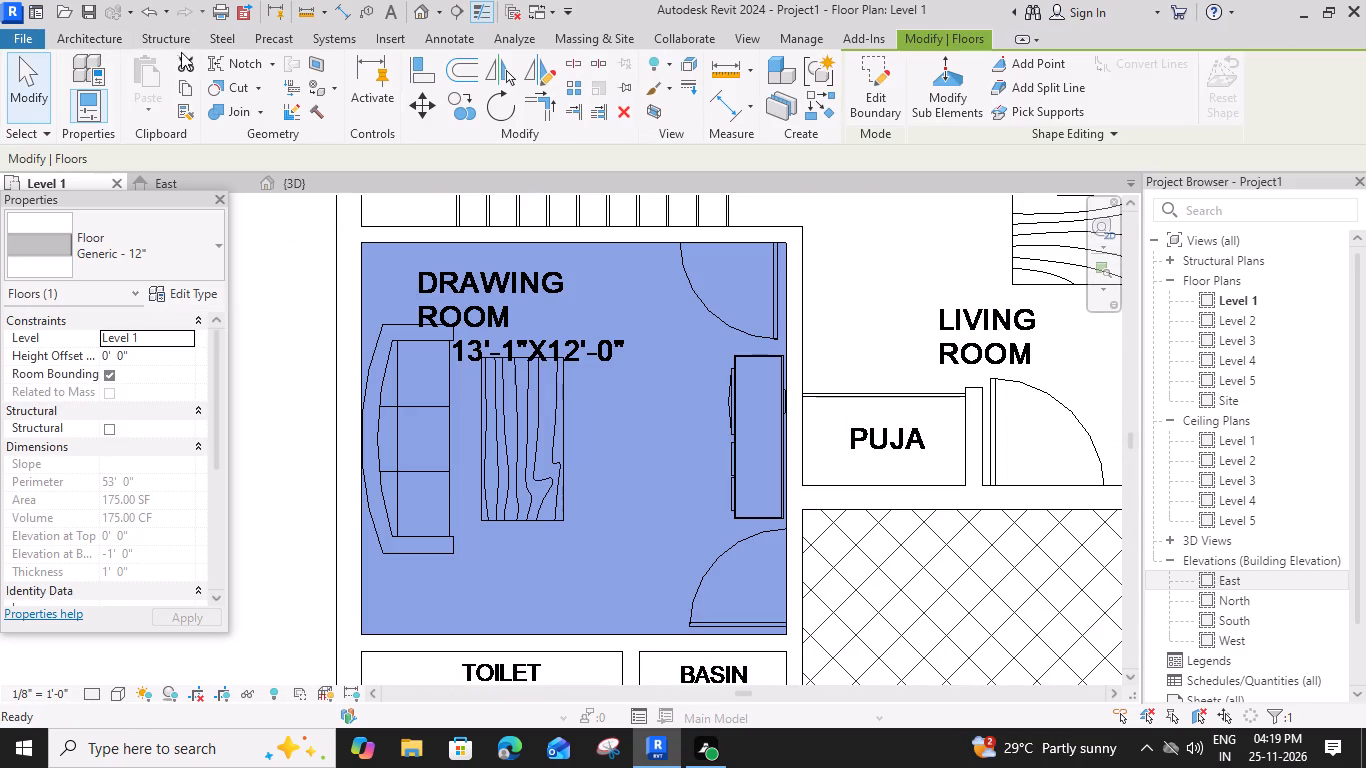
Create a Generic - 12" floor on Level 1 over the toilet, with a line-drawn boundary about 9'-0" by 5'-1 1/2" reaching the exterior wall's outer face.
{"action": "left_click", "coordinate": [111, 38]}
{"action": "left_click", "coordinate": [368, 113]}
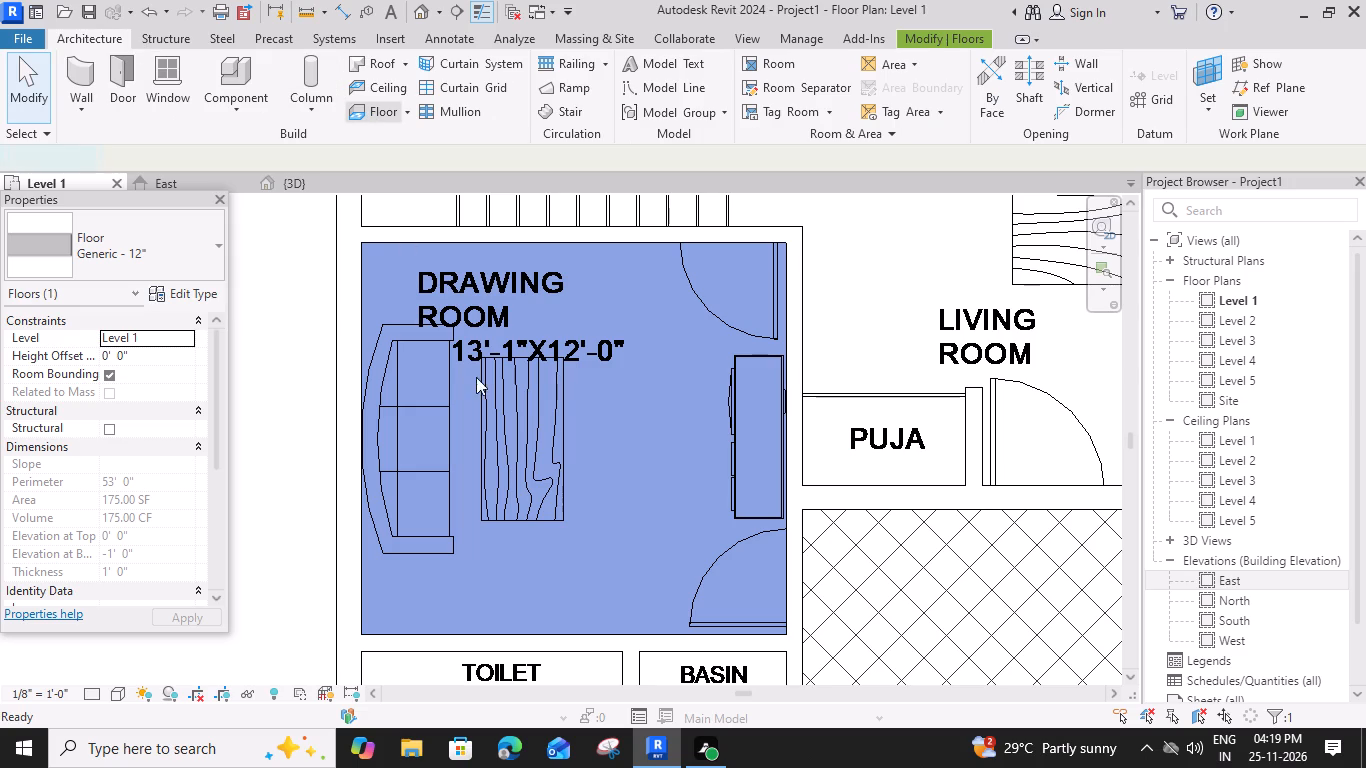
{"action": "middle_click_drag", "start_coordinate": [513, 454], "coordinate": [533, 204]}
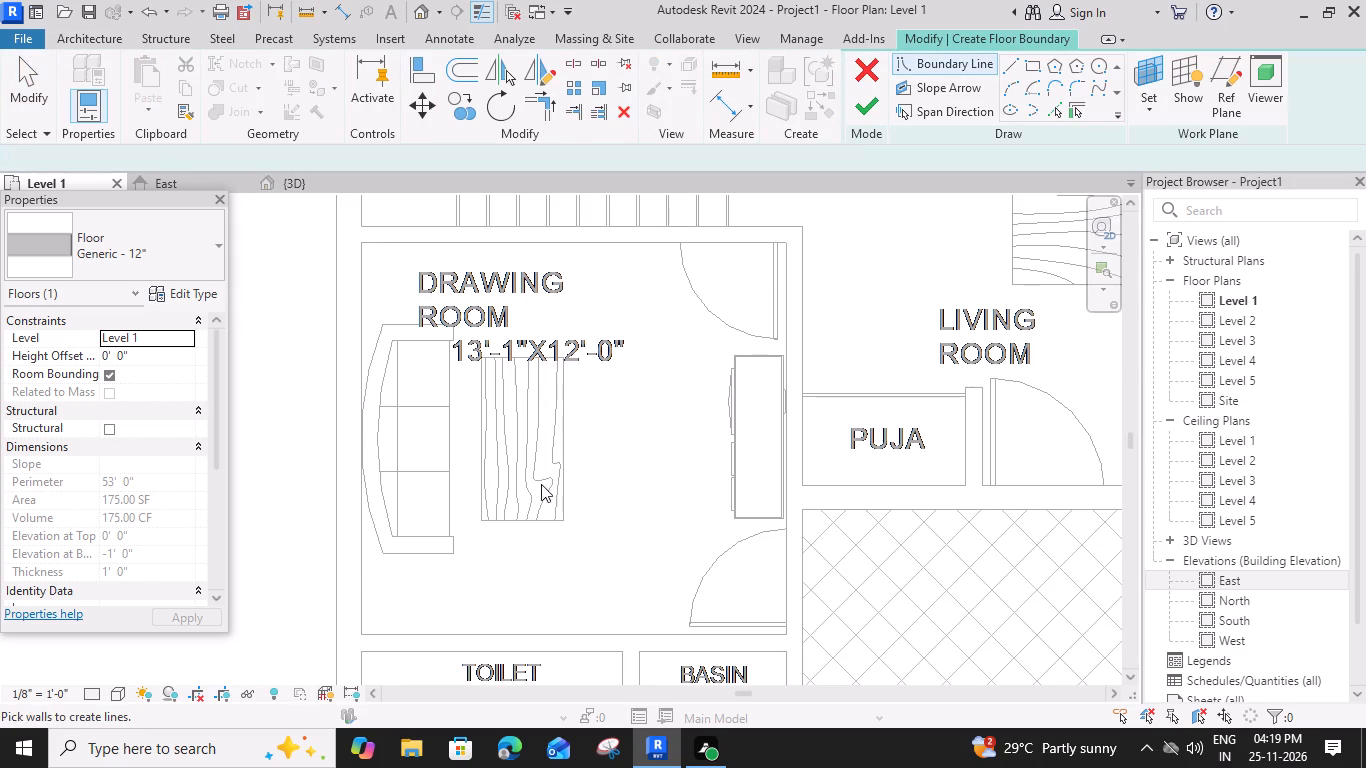
{"action": "middle_click_drag", "start_coordinate": [541, 484], "coordinate": [549, 238]}
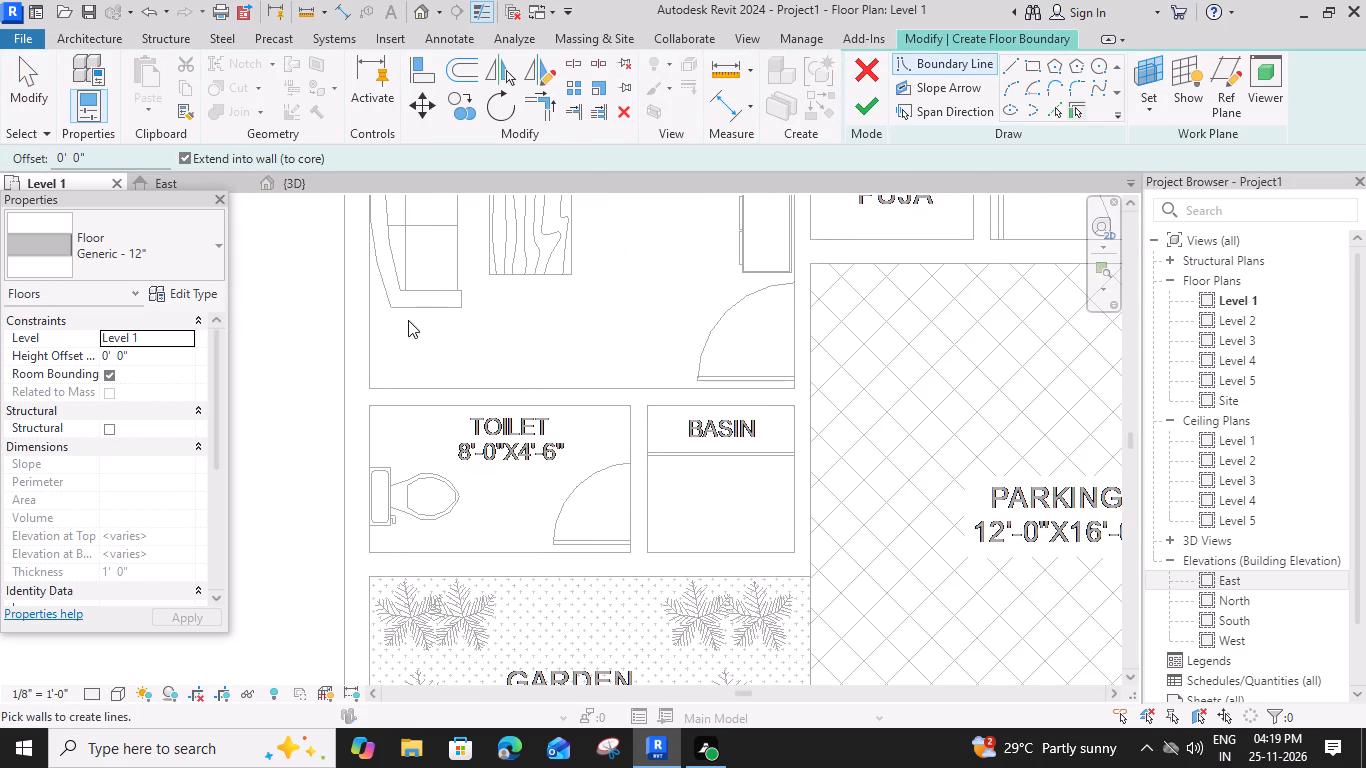
{"action": "left_click", "coordinate": [1007, 57]}
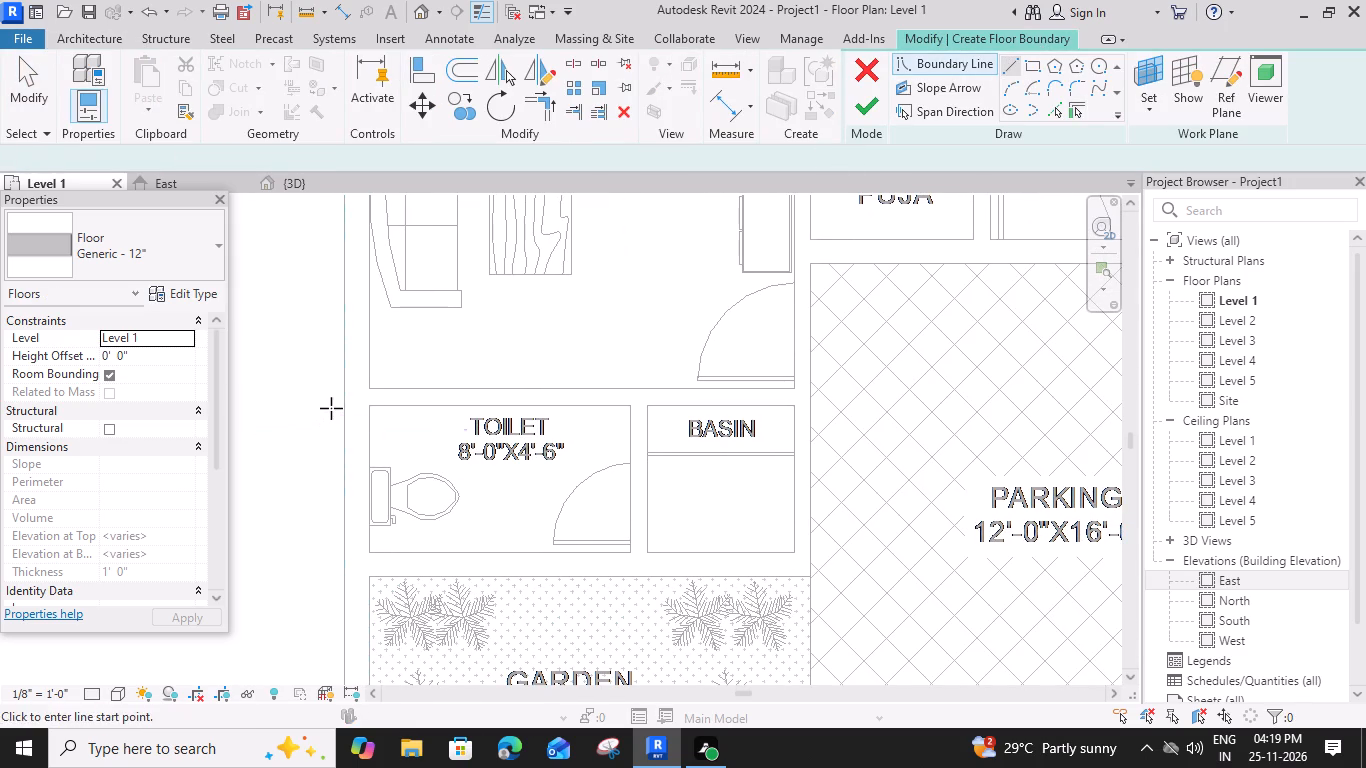
{"action": "left_click", "coordinate": [344, 395]}
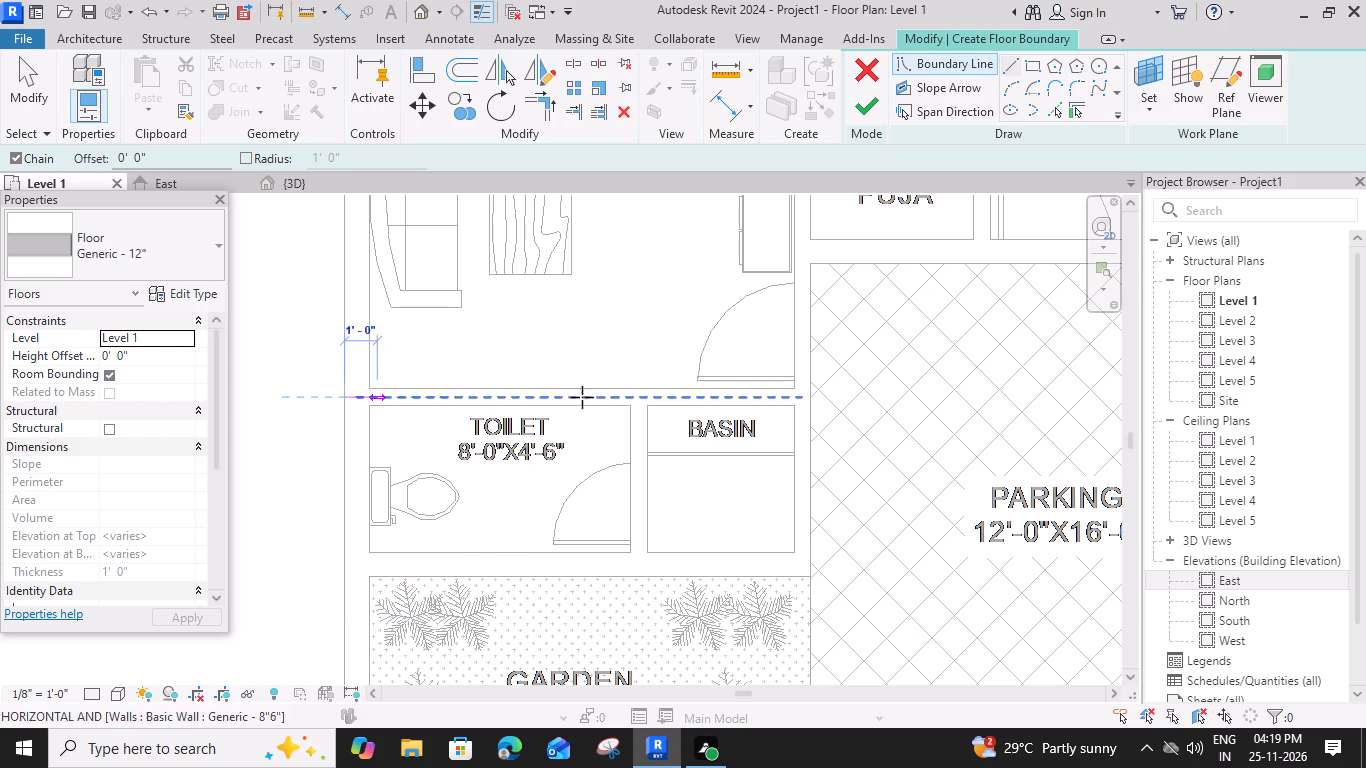
{"action": "left_click", "coordinate": [638, 396]}
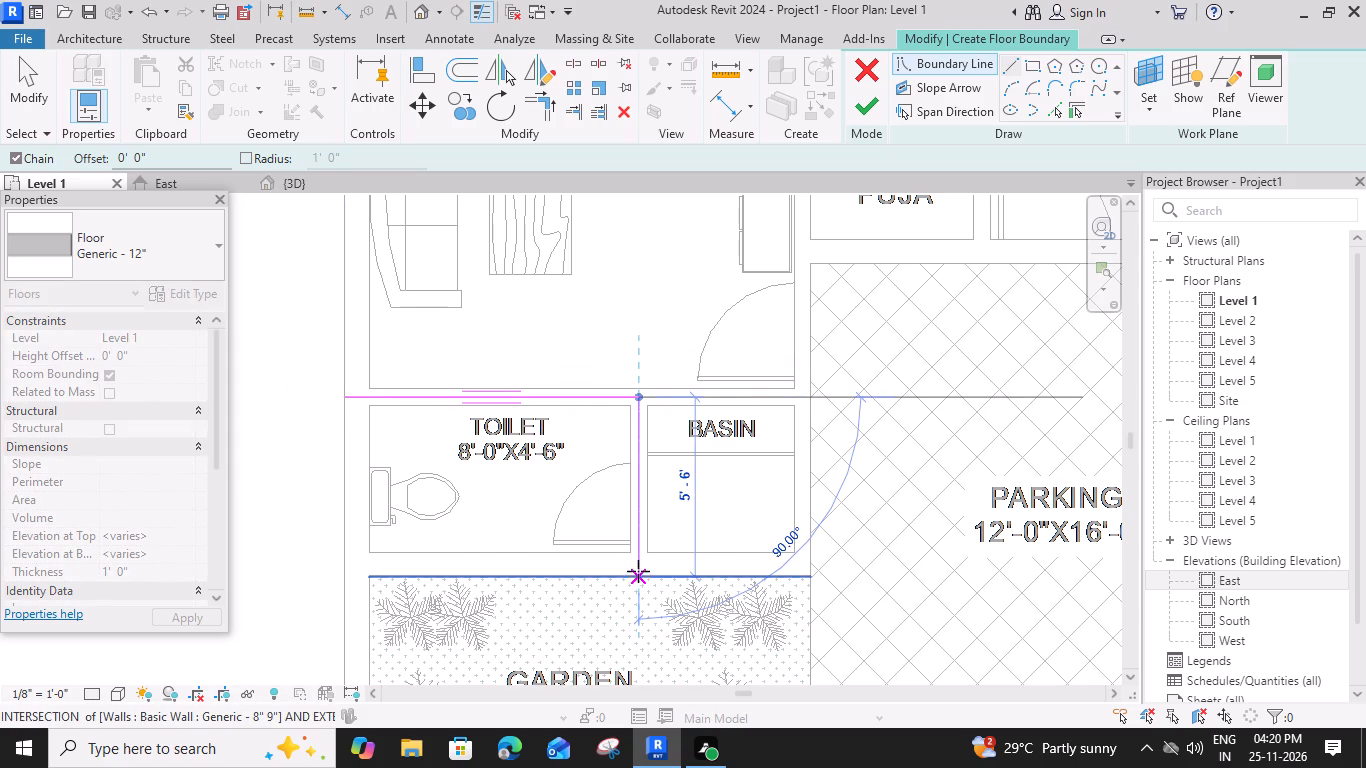
{"action": "left_click", "coordinate": [638, 564]}
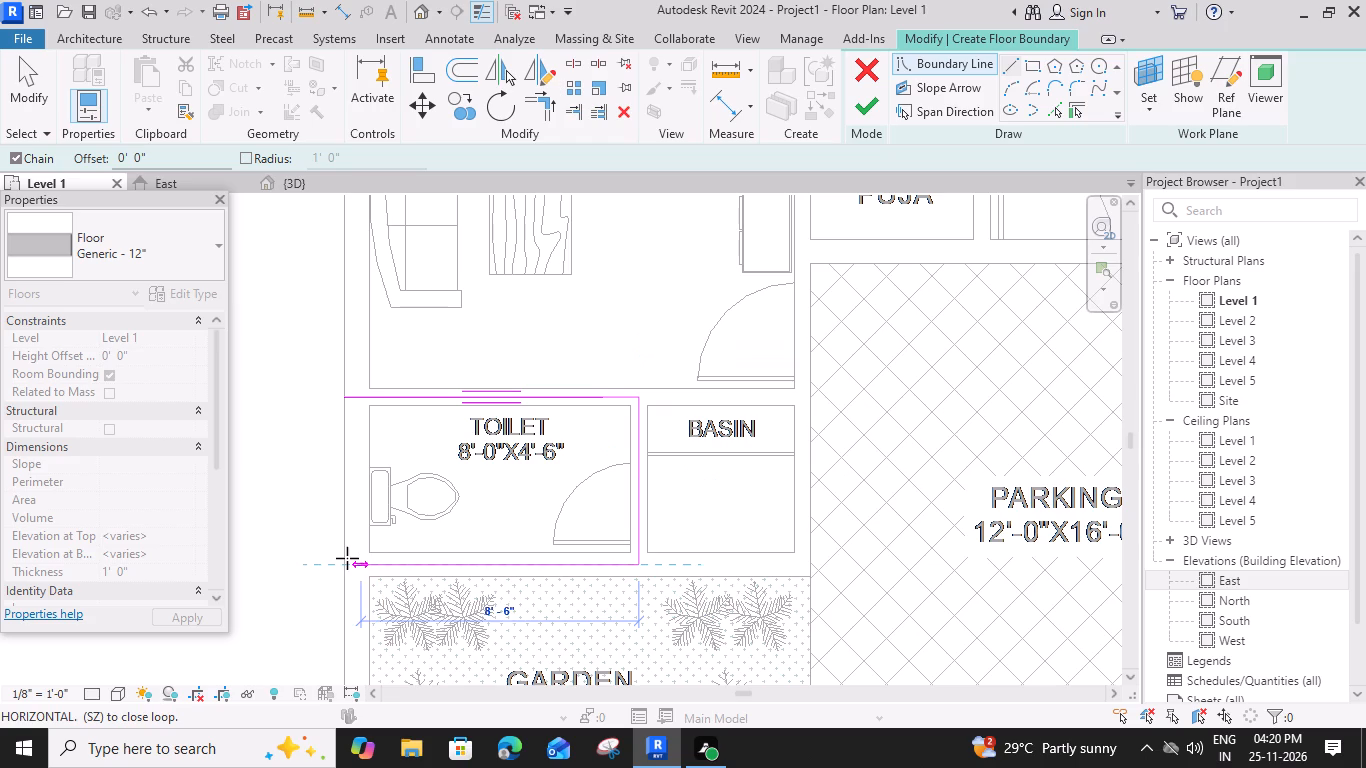
{"action": "left_click", "coordinate": [341, 564]}
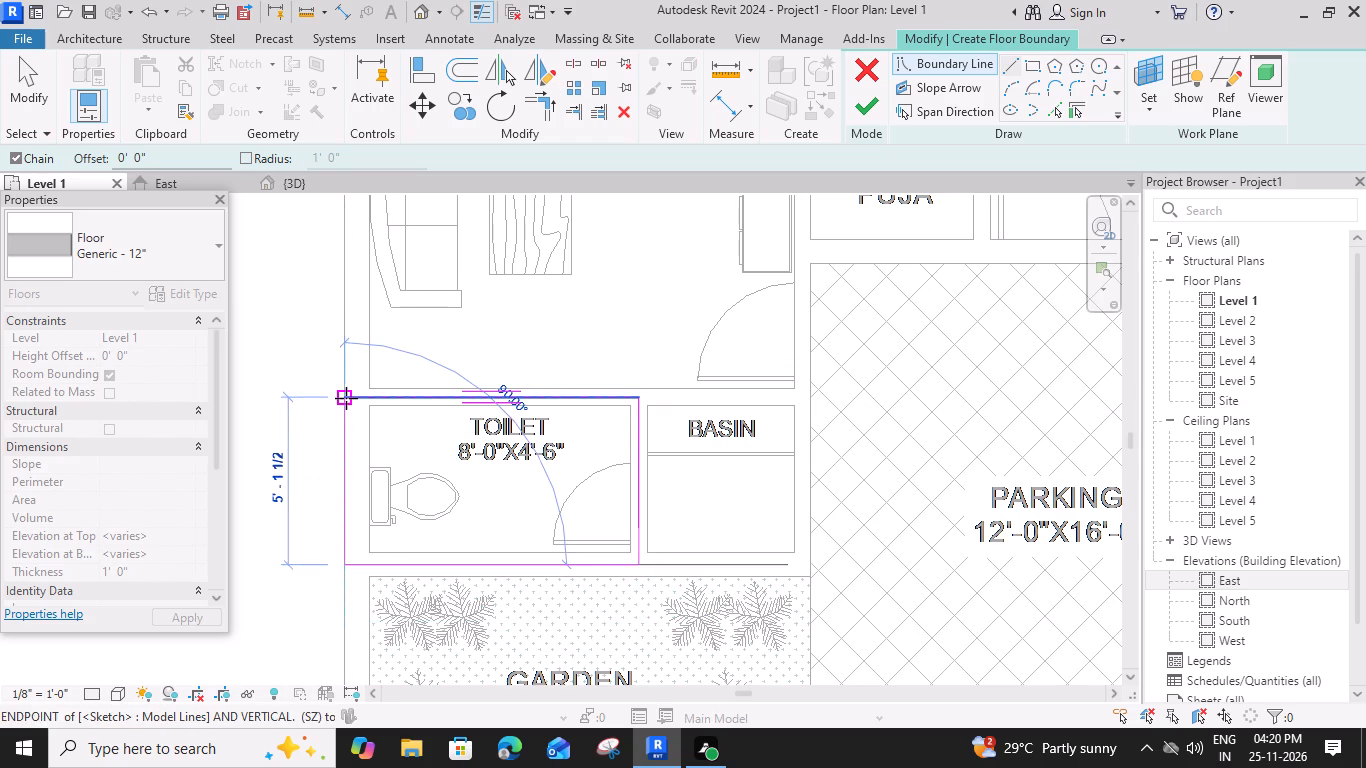
{"action": "left_click", "coordinate": [344, 397]}
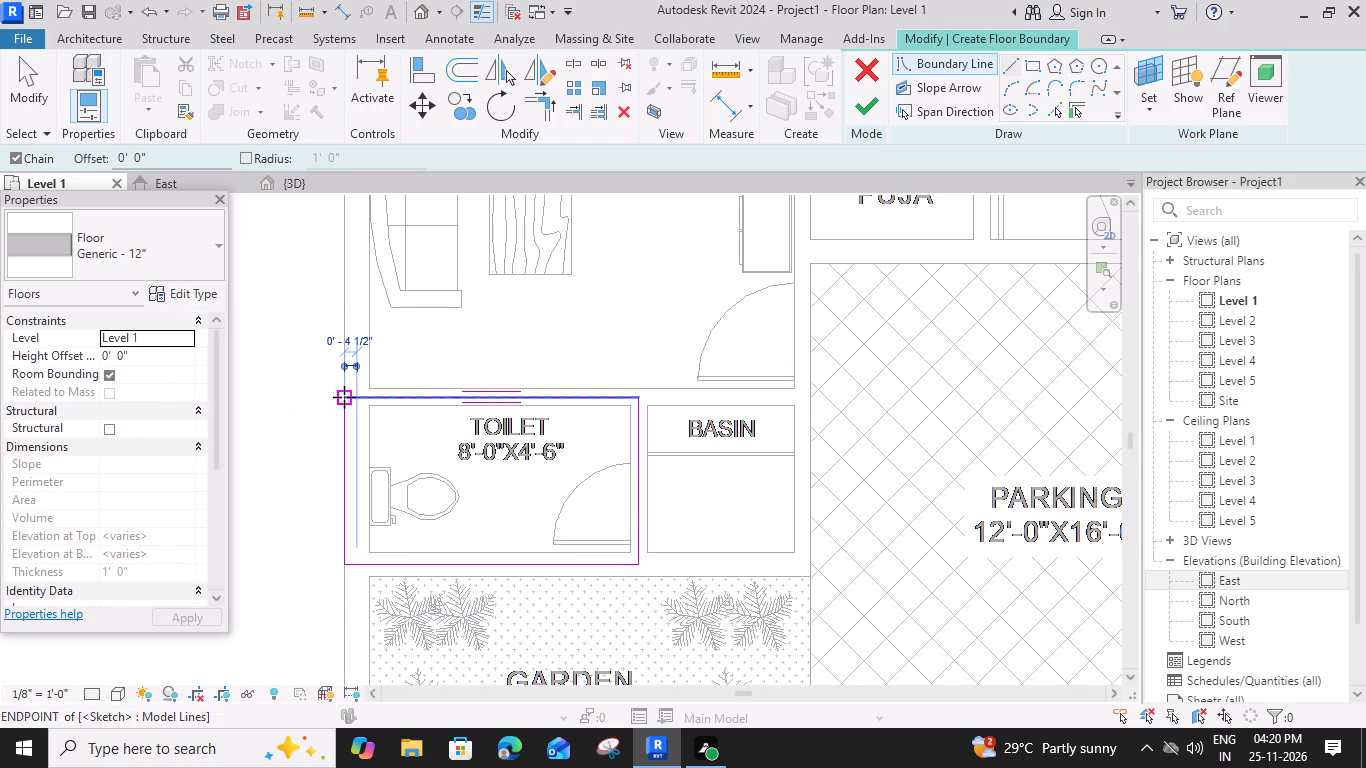
{"action": "left_click", "coordinate": [868, 113]}
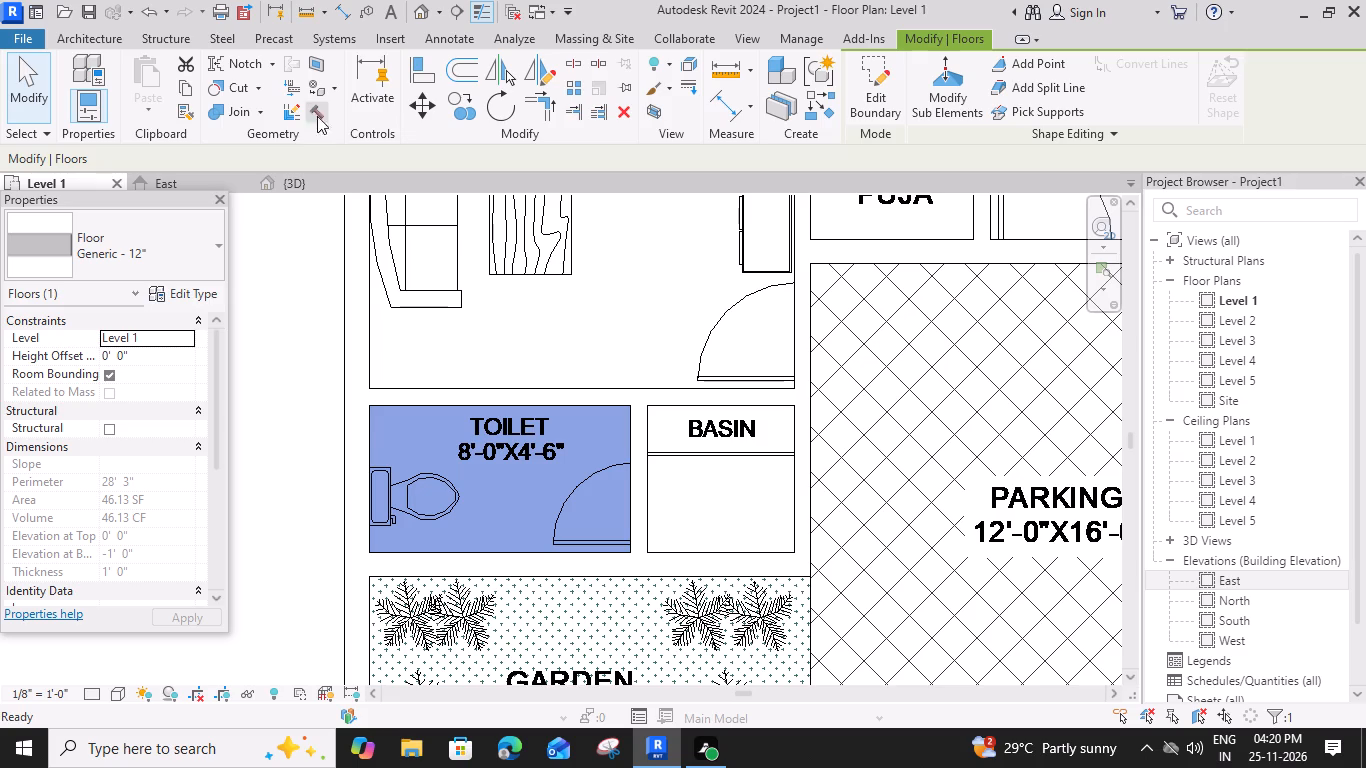
Create a Generic - 12" floor on Level 1 over the basin area, with a line-drawn boundary about 5'-0" by 5'-1 1/2" along the wall centrelines.
{"action": "left_click", "coordinate": [100, 38]}
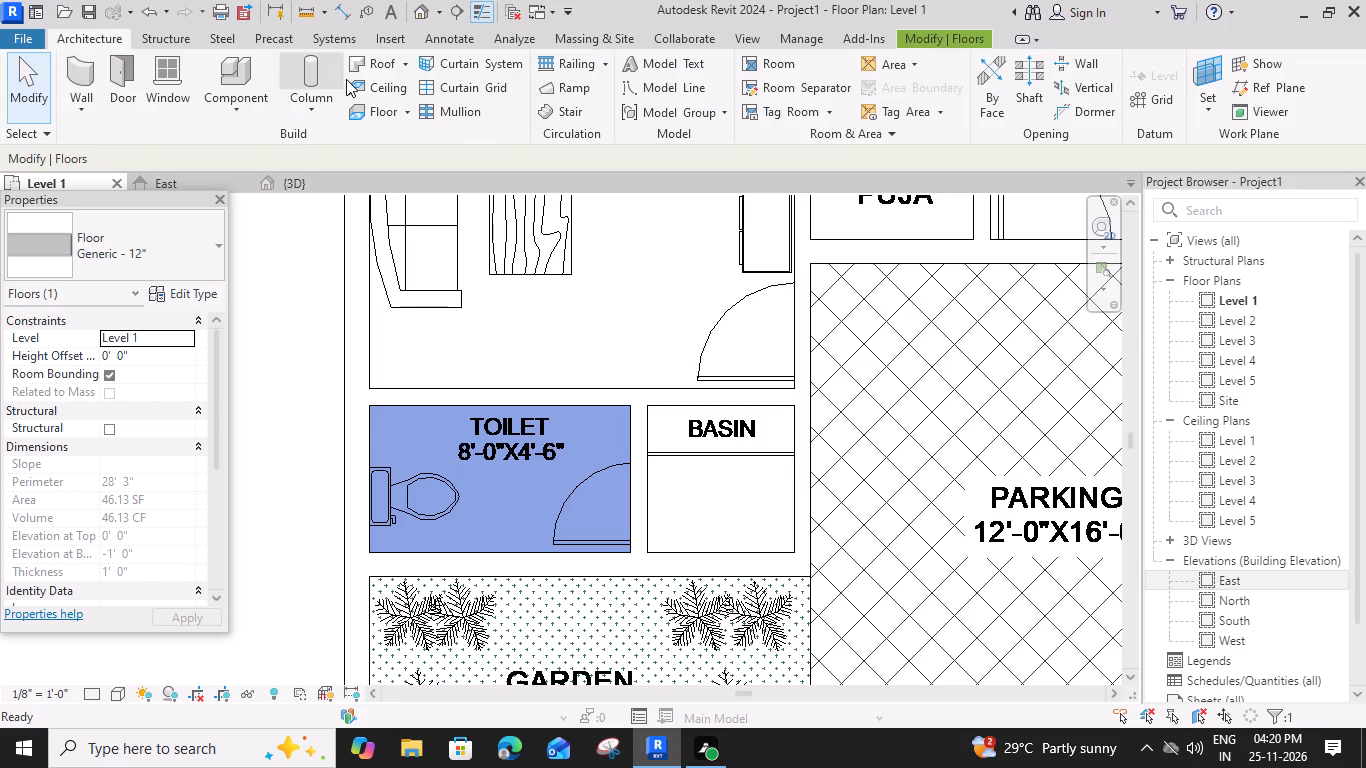
{"action": "left_click", "coordinate": [378, 110]}
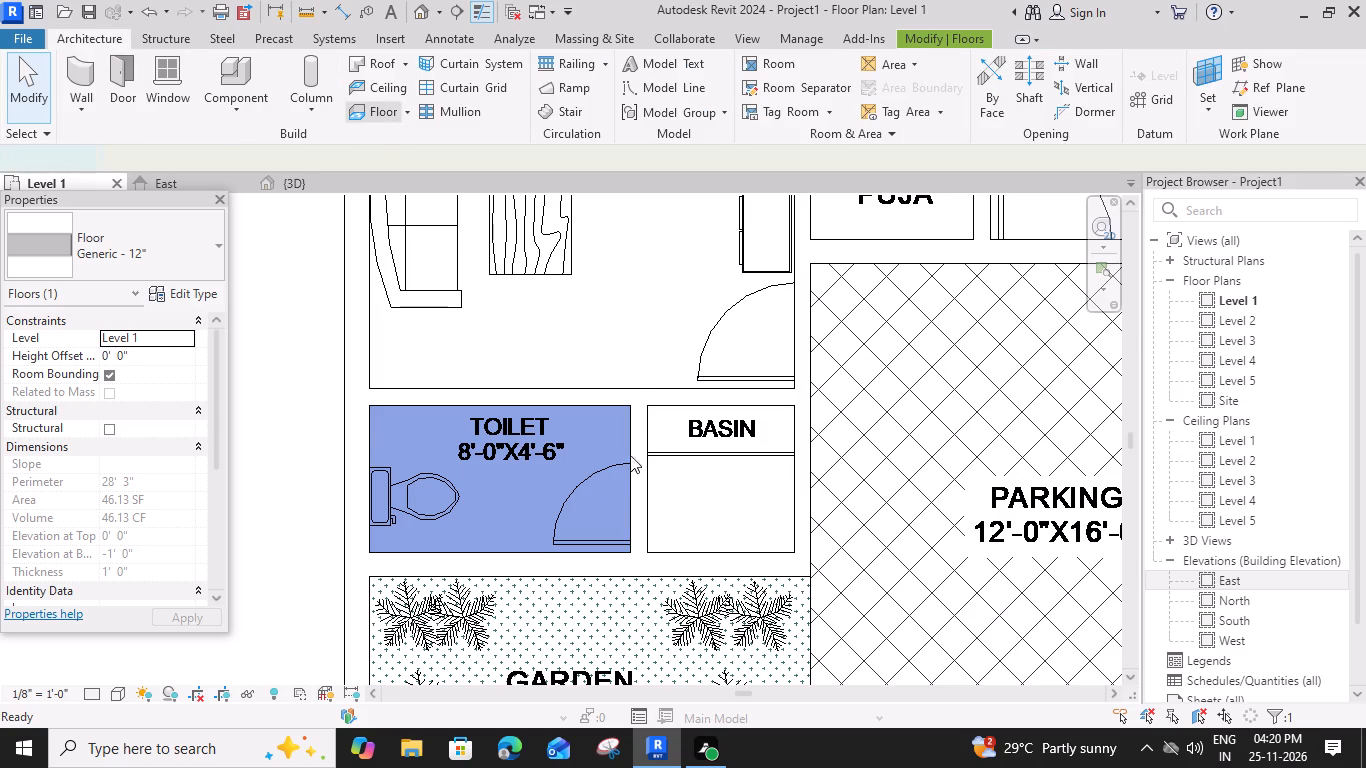
{"action": "left_click", "coordinate": [1010, 64]}
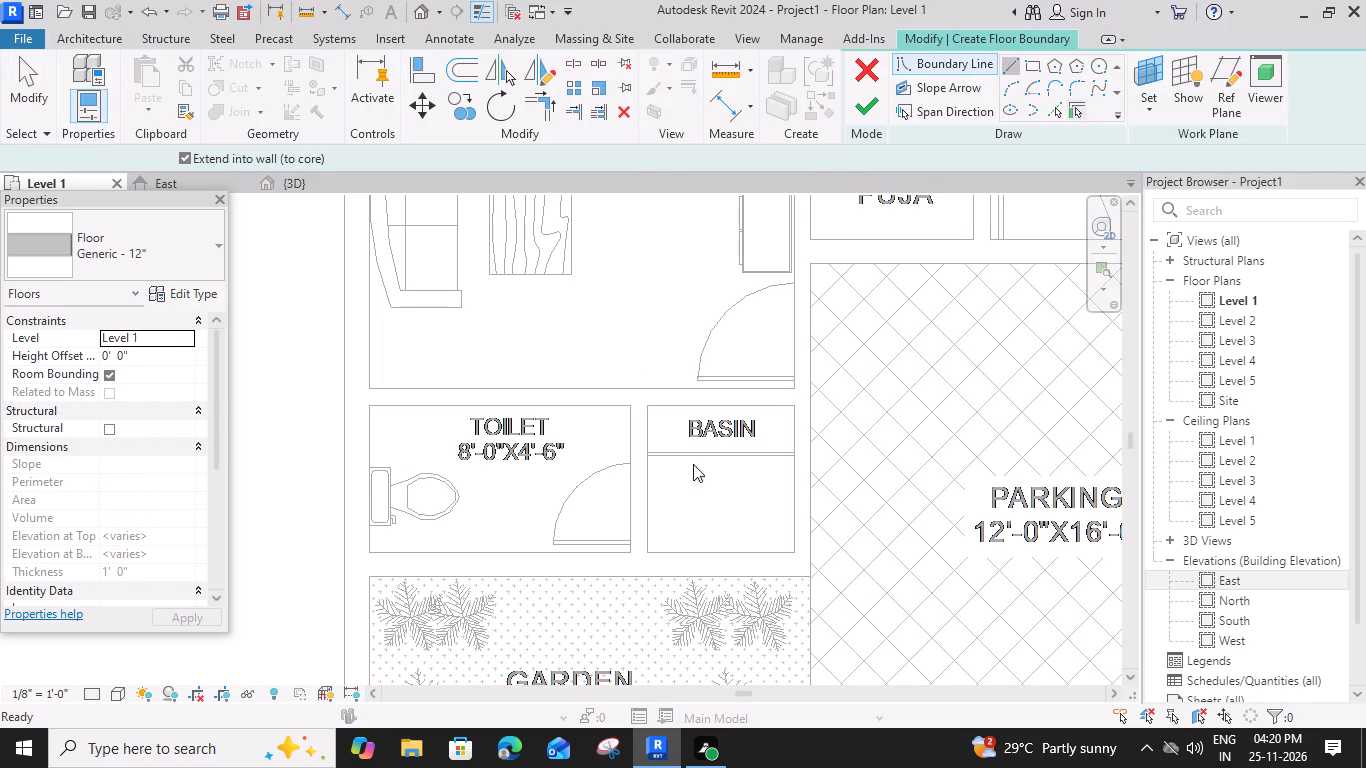
{"action": "left_click", "coordinate": [638, 396]}
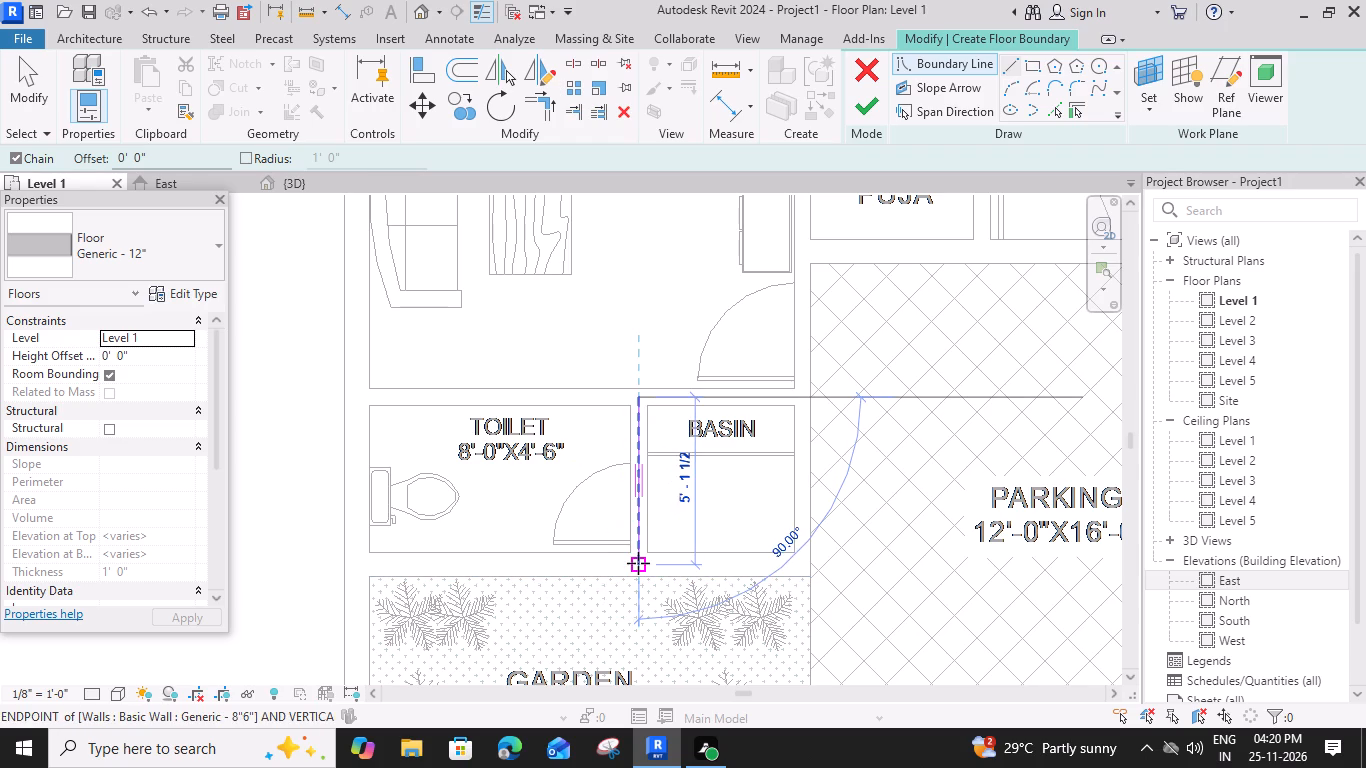
{"action": "left_click", "coordinate": [640, 563]}
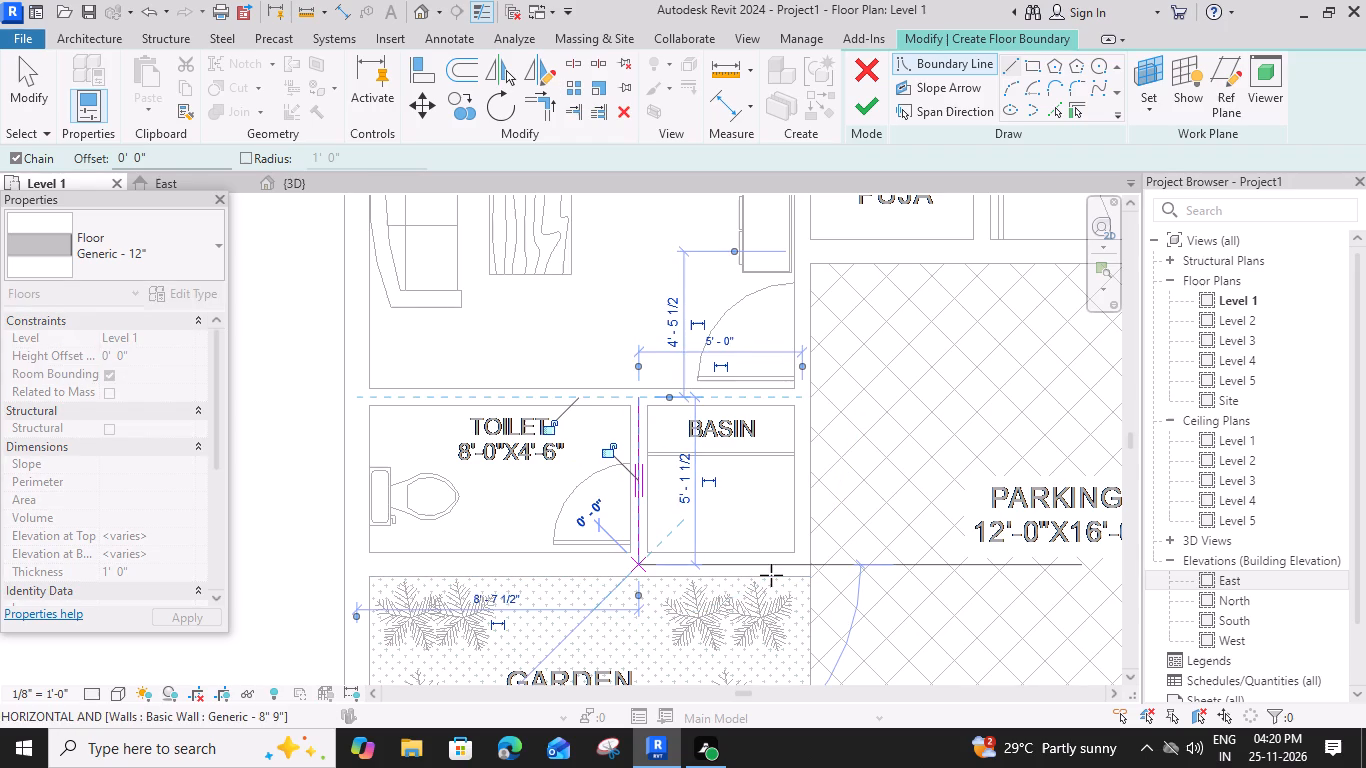
{"action": "left_click", "coordinate": [804, 564]}
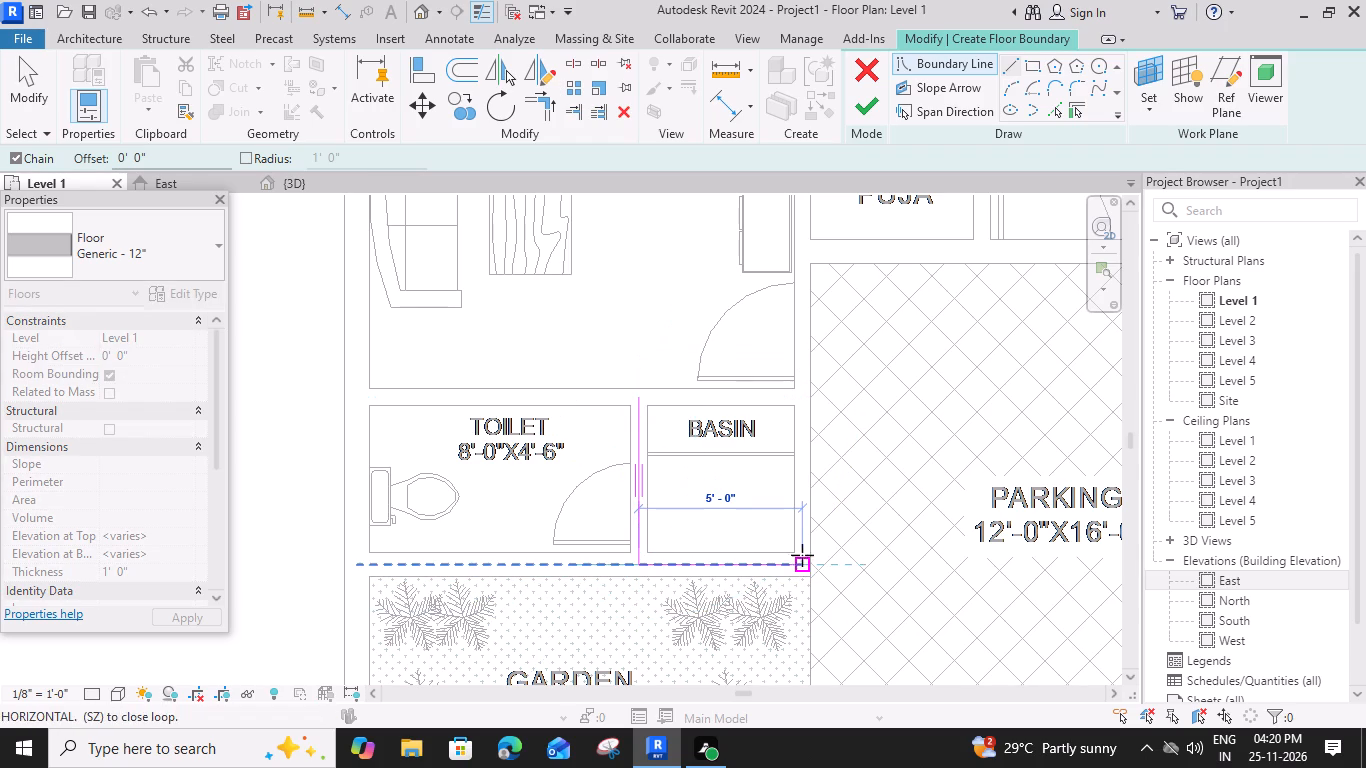
{"action": "left_click", "coordinate": [800, 393]}
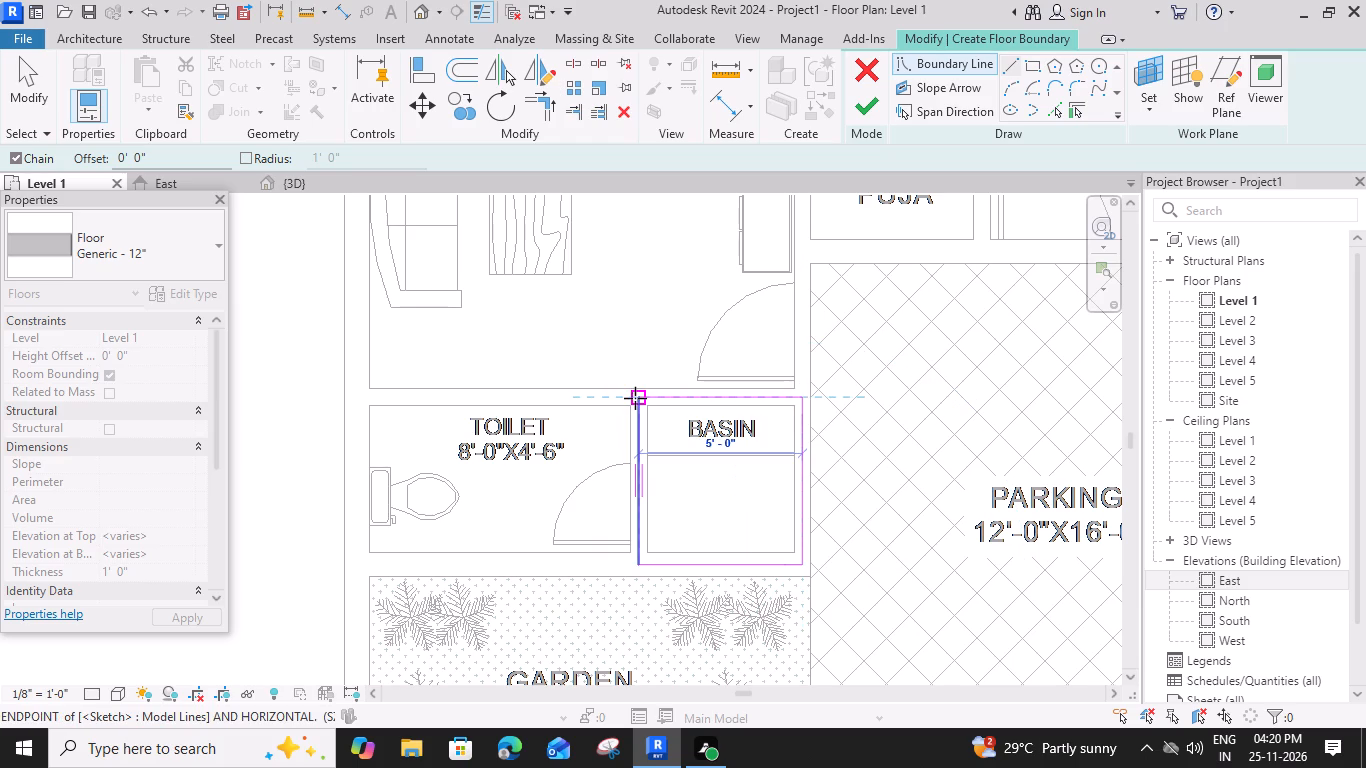
{"action": "left_click", "coordinate": [638, 396]}
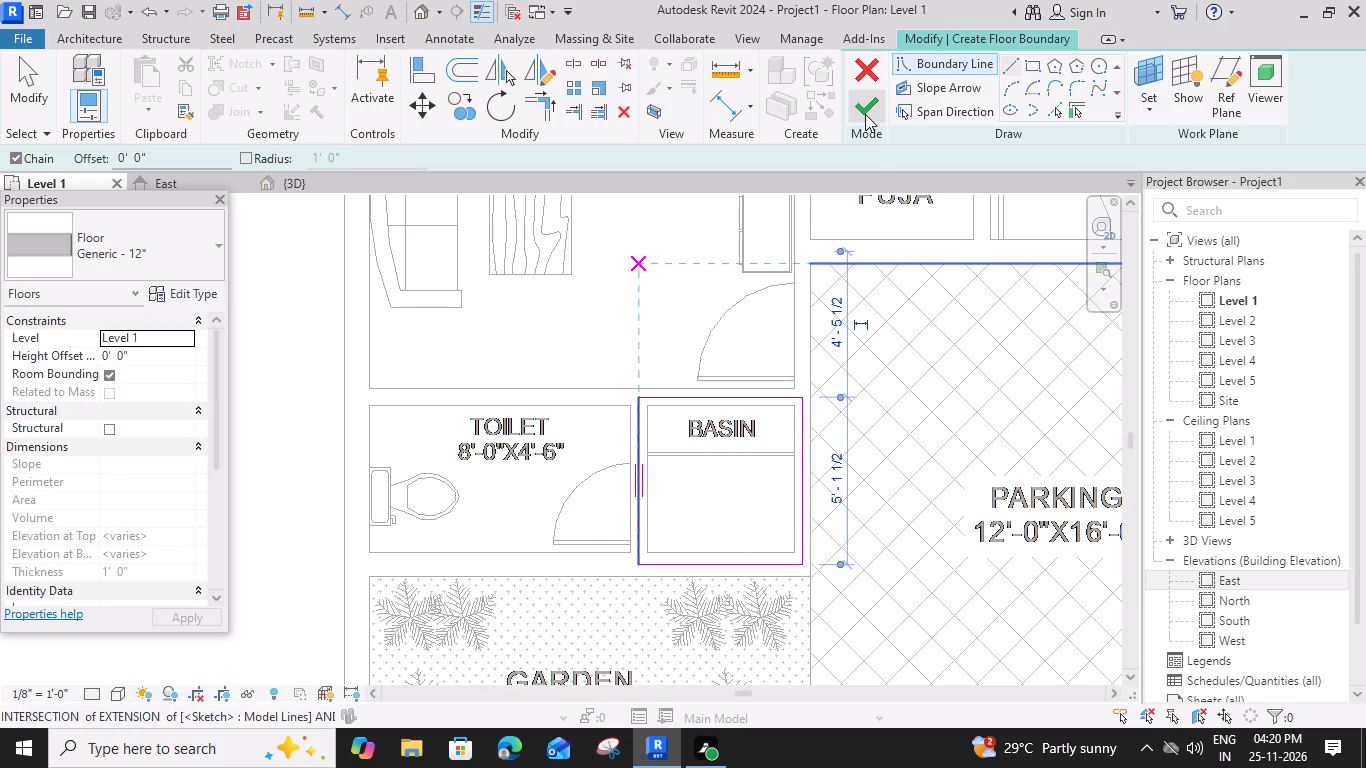
{"action": "left_click", "coordinate": [865, 114]}
Create a Generic - 12" floor on Level 1 over the garden, with a line-drawn boundary about 14'-0" by 7'-6 1/2" reaching the plan's outer edges.
{"action": "left_click", "coordinate": [102, 38]}
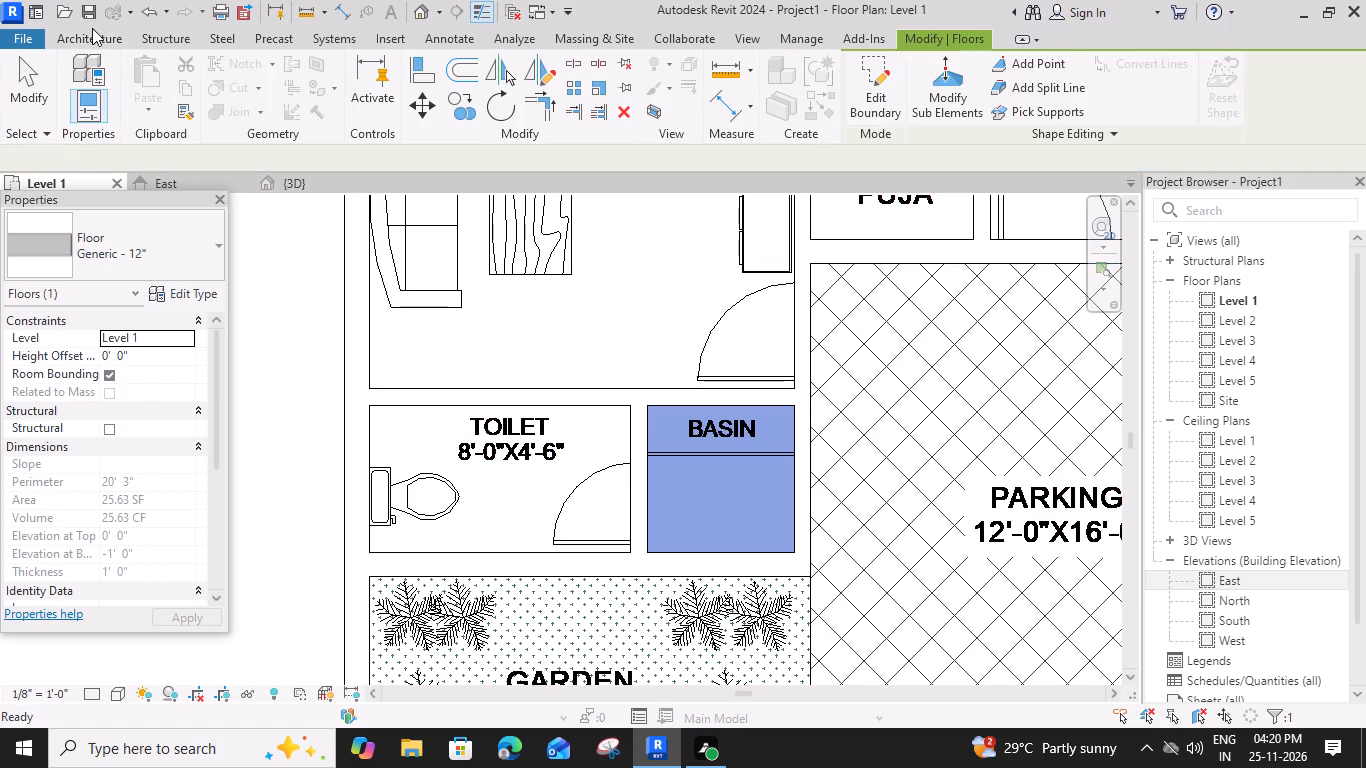
{"action": "left_click", "coordinate": [368, 117]}
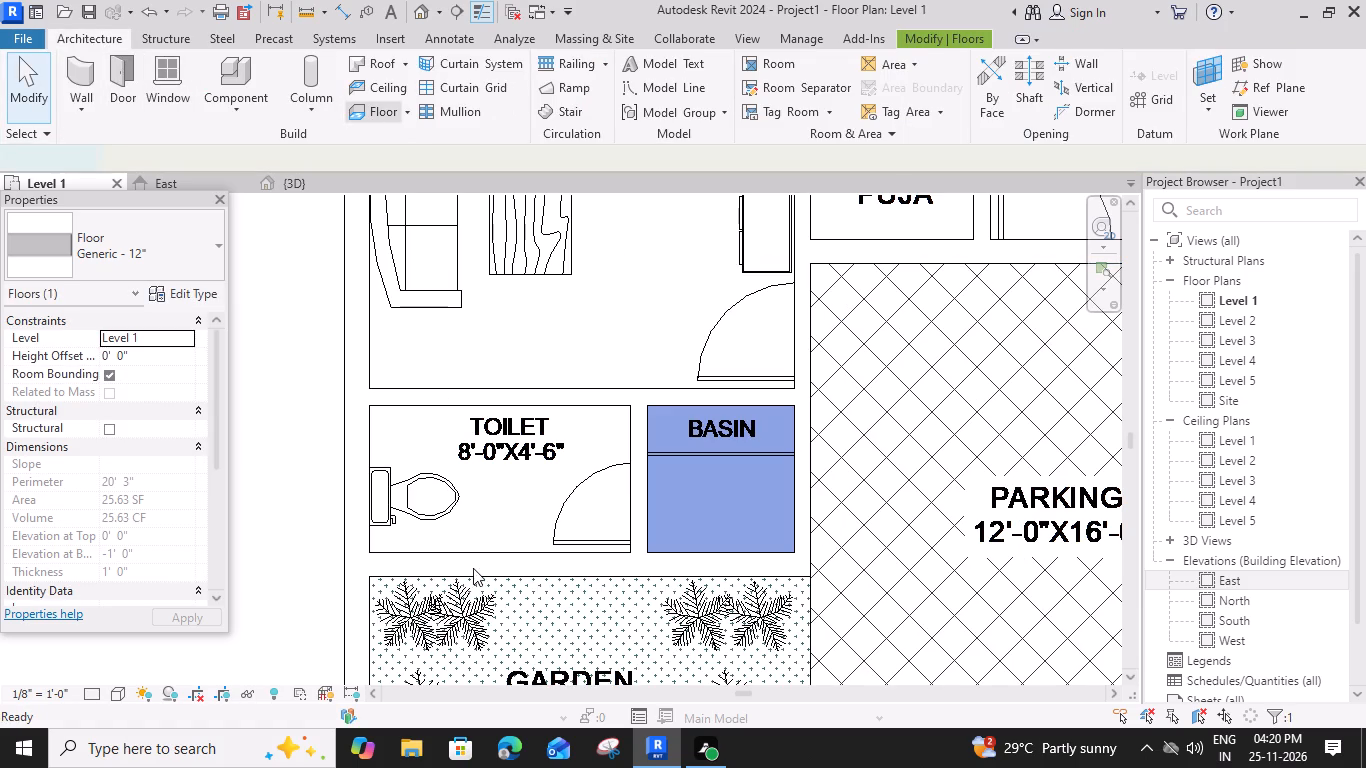
{"action": "left_click", "coordinate": [1005, 68]}
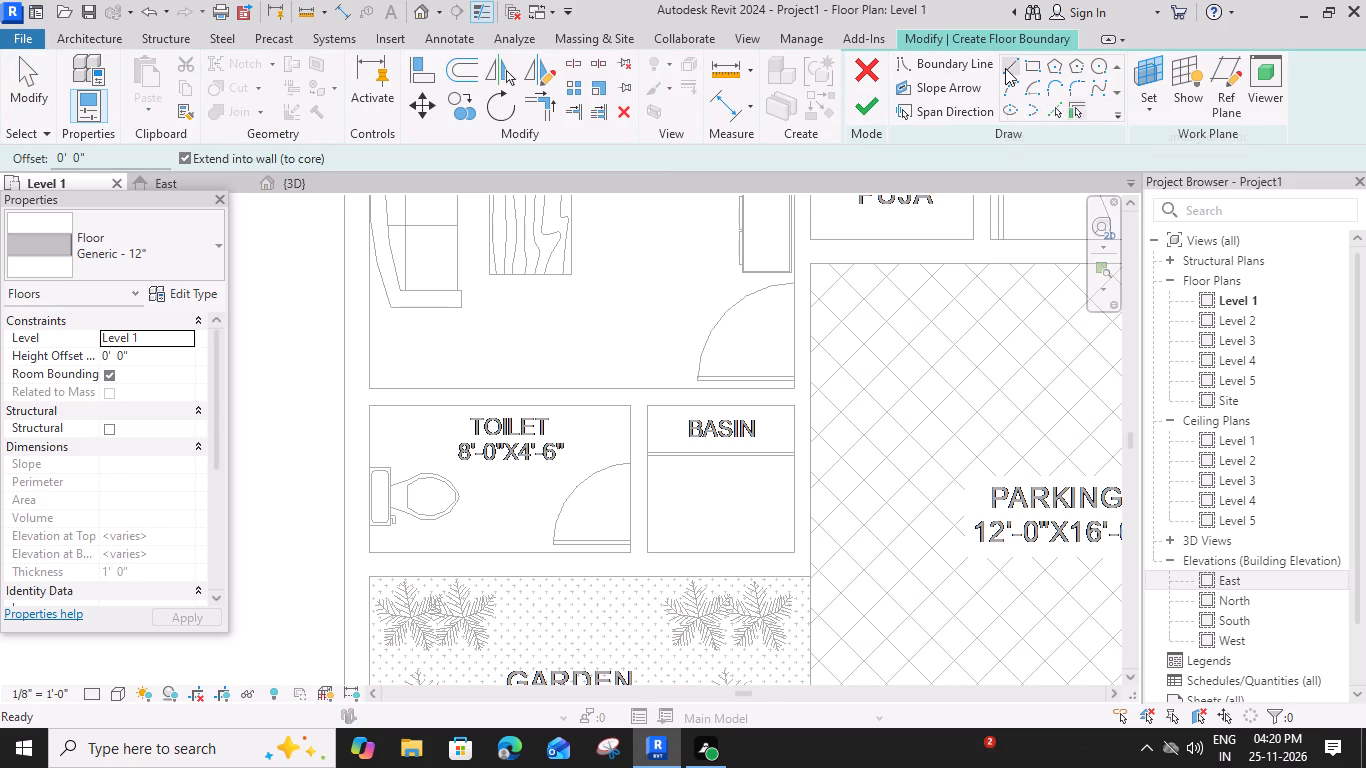
{"action": "middle_click_drag", "start_coordinate": [578, 363], "coordinate": [566, 227]}
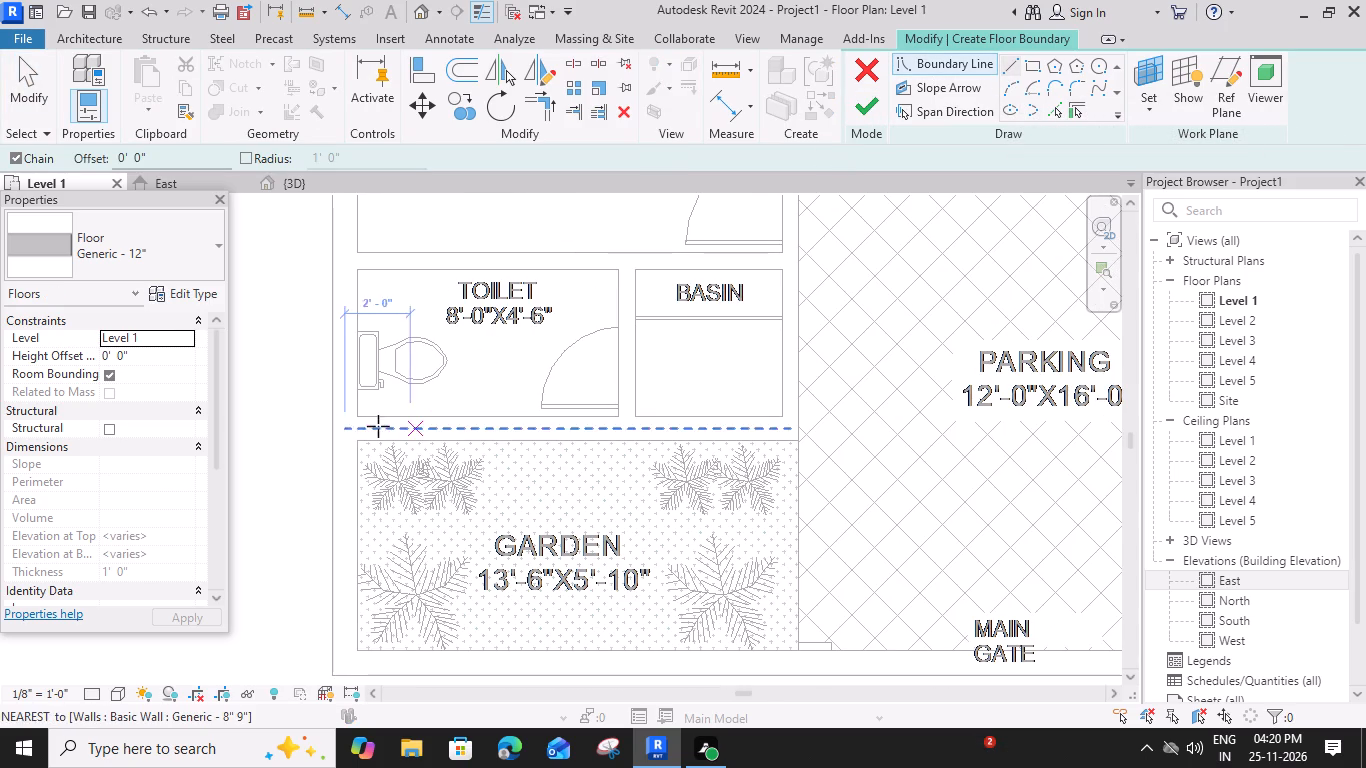
{"action": "left_click", "coordinate": [332, 428]}
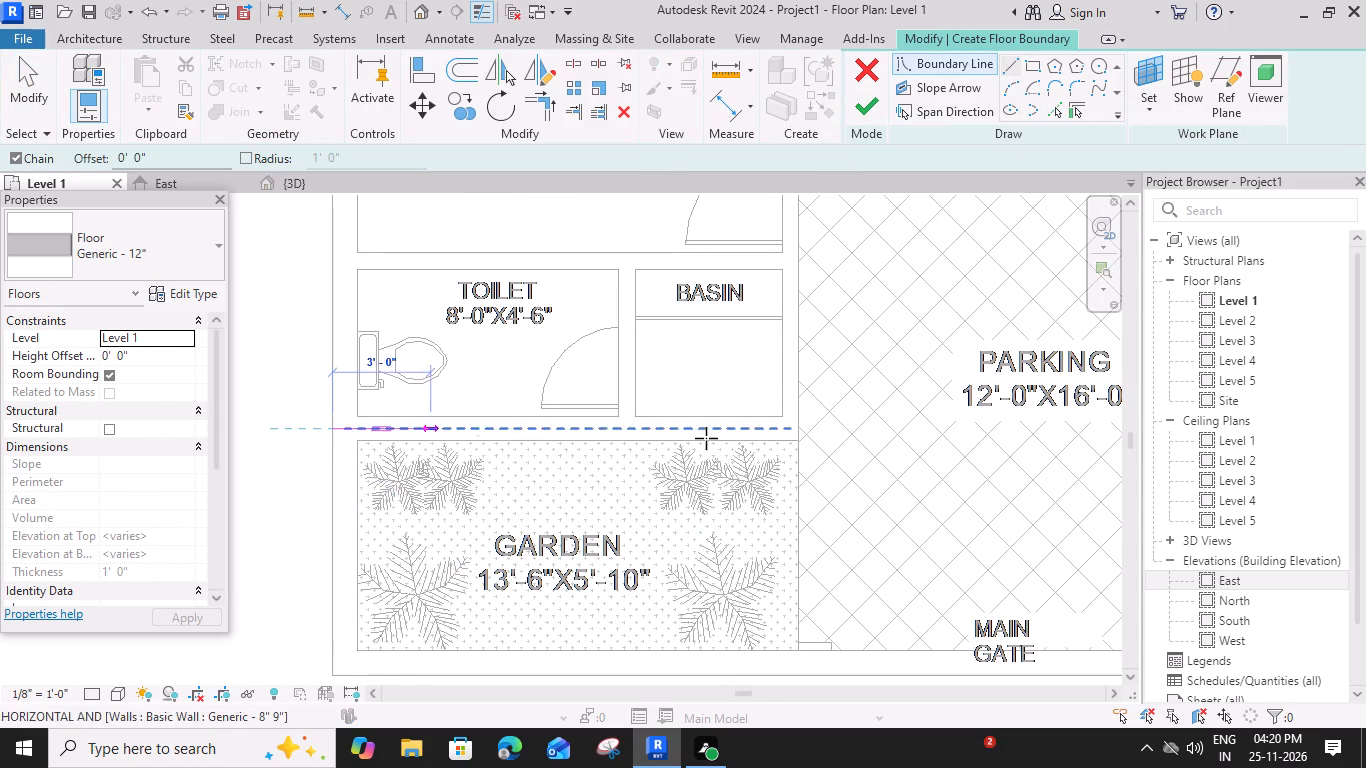
{"action": "left_click", "coordinate": [797, 428]}
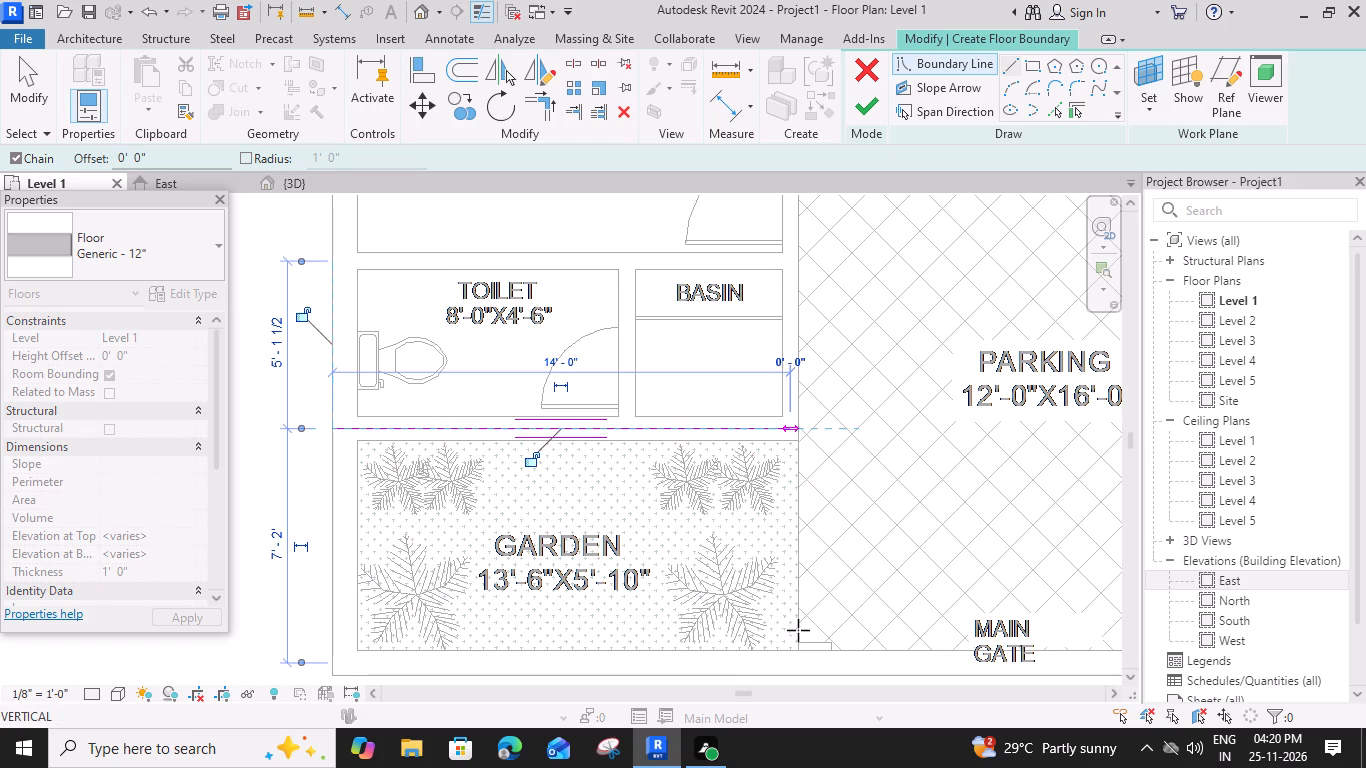
{"action": "middle_click_drag", "start_coordinate": [793, 663], "coordinate": [791, 576]}
{"action": "key", "text": "Escape"}
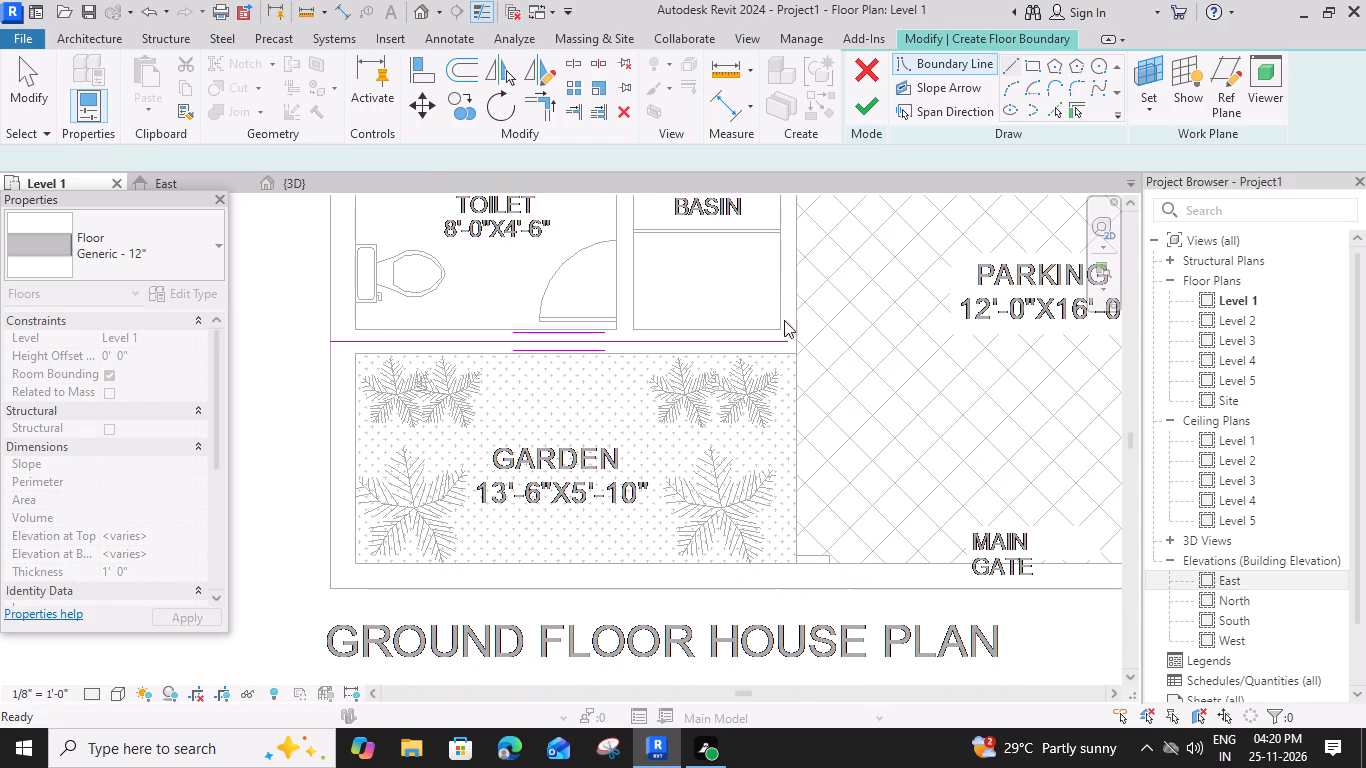
{"action": "left_click", "coordinate": [1009, 67]}
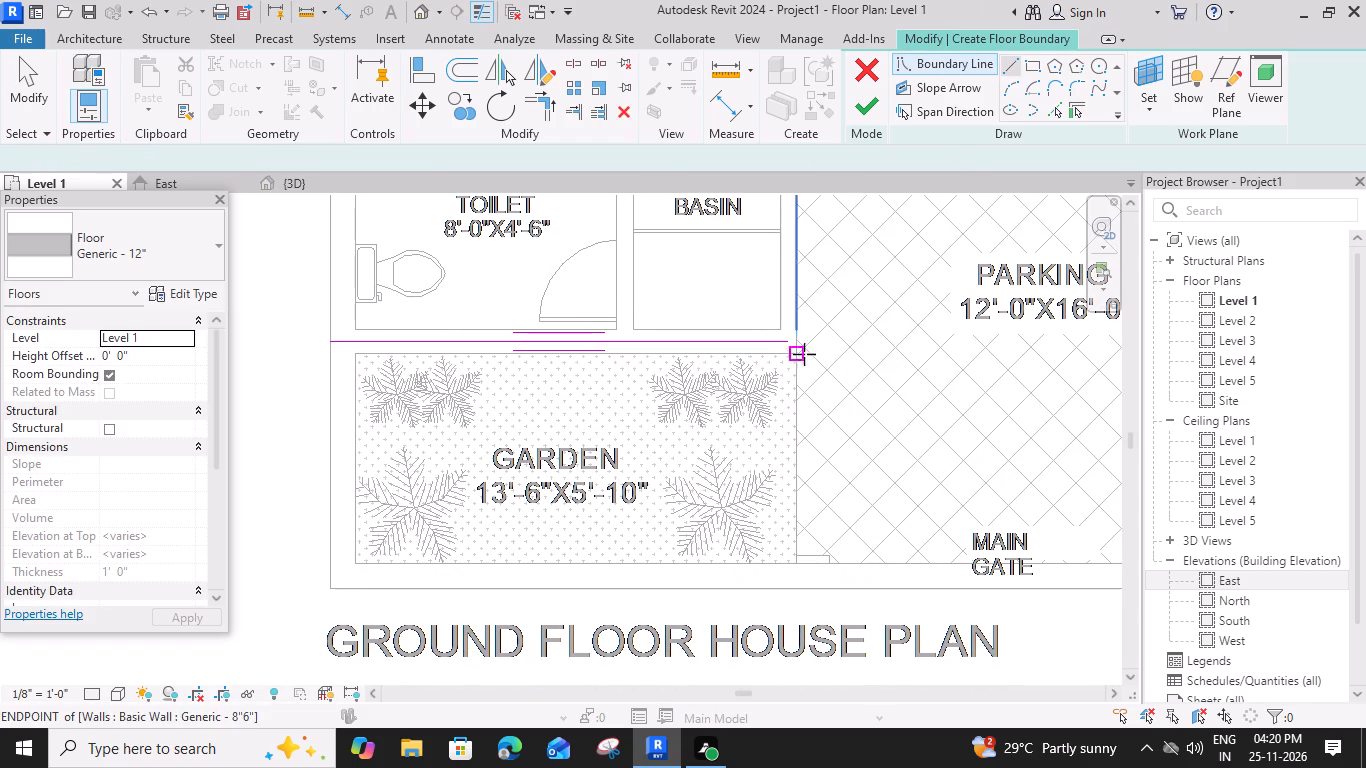
{"action": "left_click", "coordinate": [797, 341]}
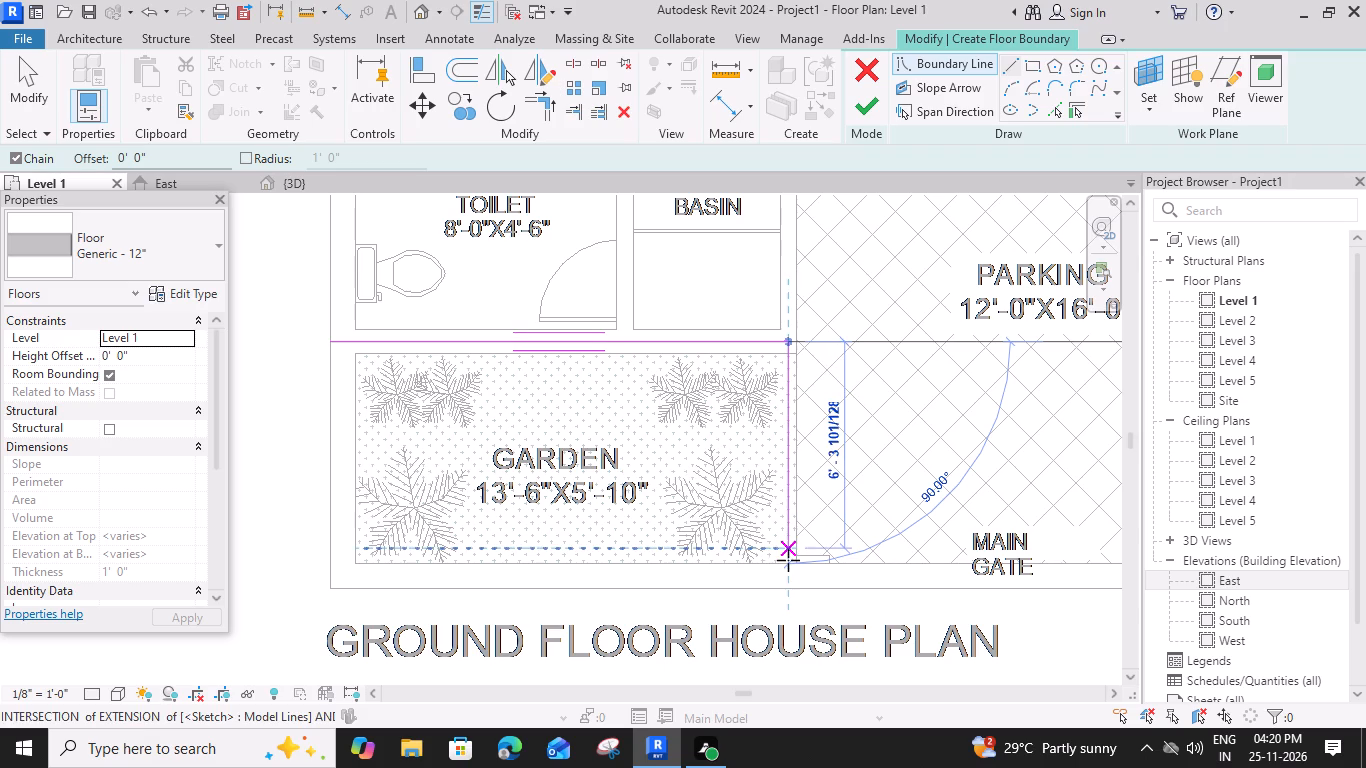
{"action": "left_click", "coordinate": [789, 589]}
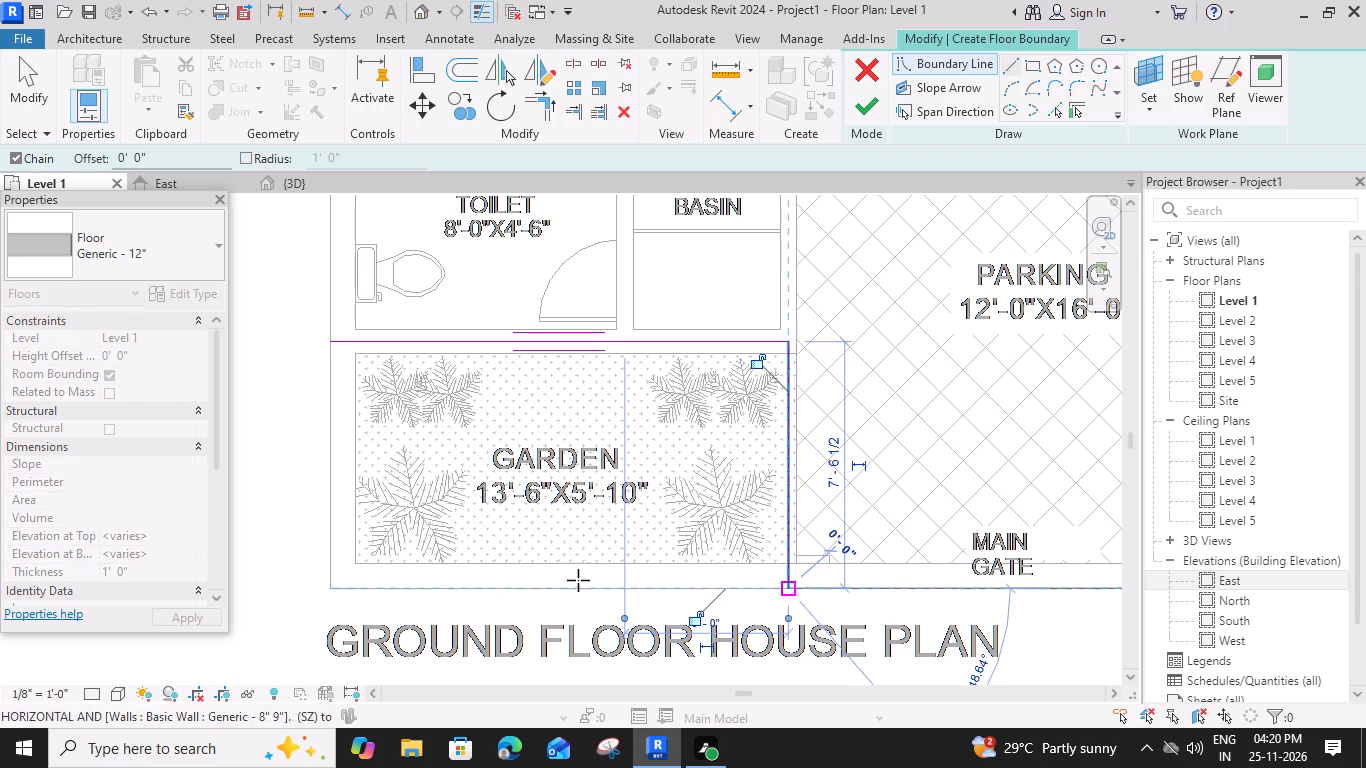
{"action": "left_click", "coordinate": [333, 588]}
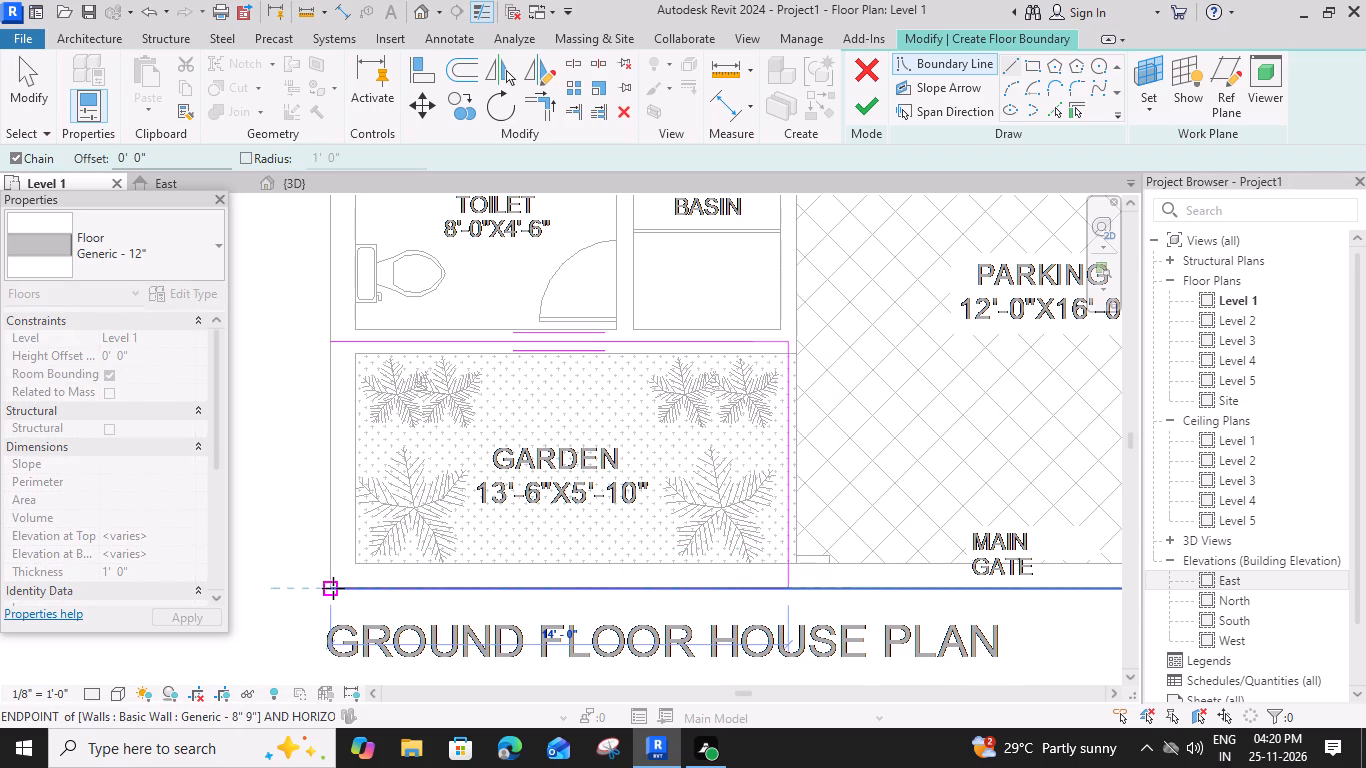
{"action": "left_click", "coordinate": [329, 342]}
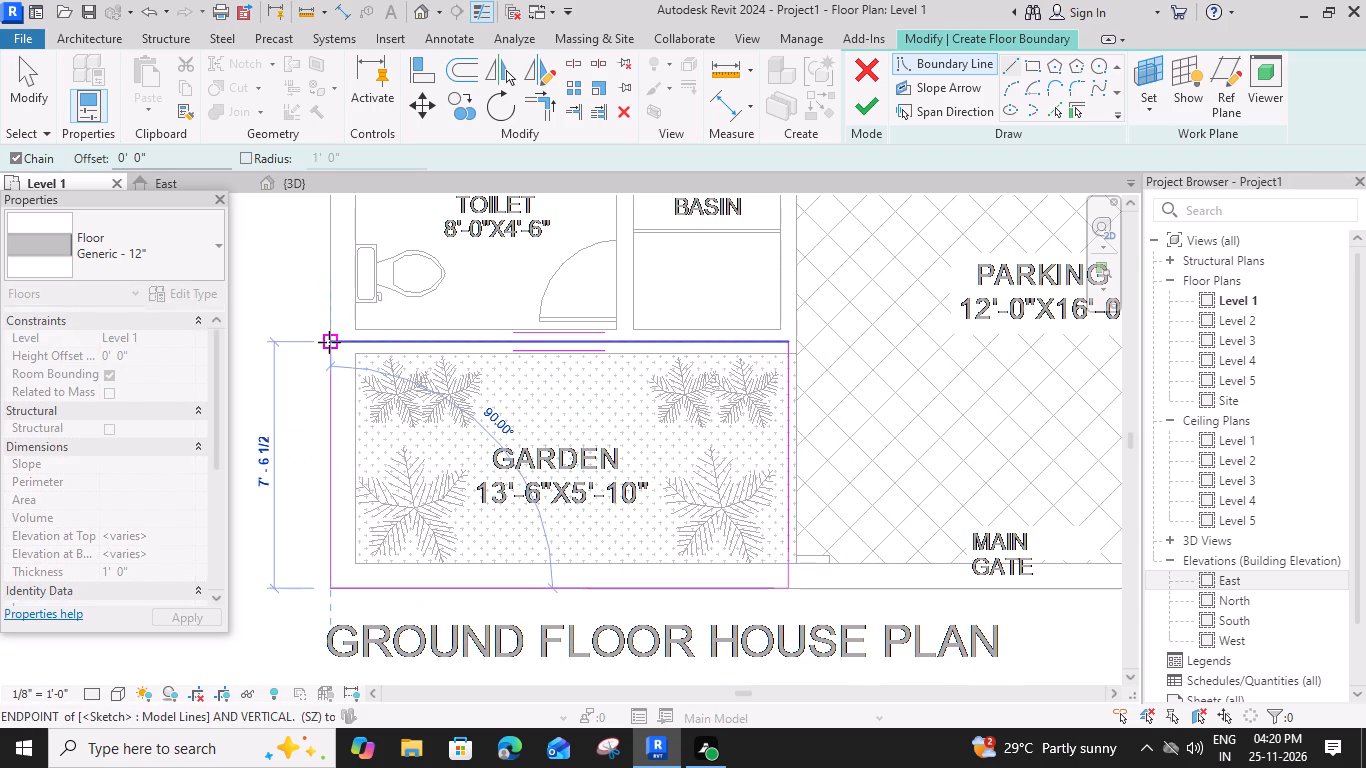
{"action": "left_click", "coordinate": [864, 109]}
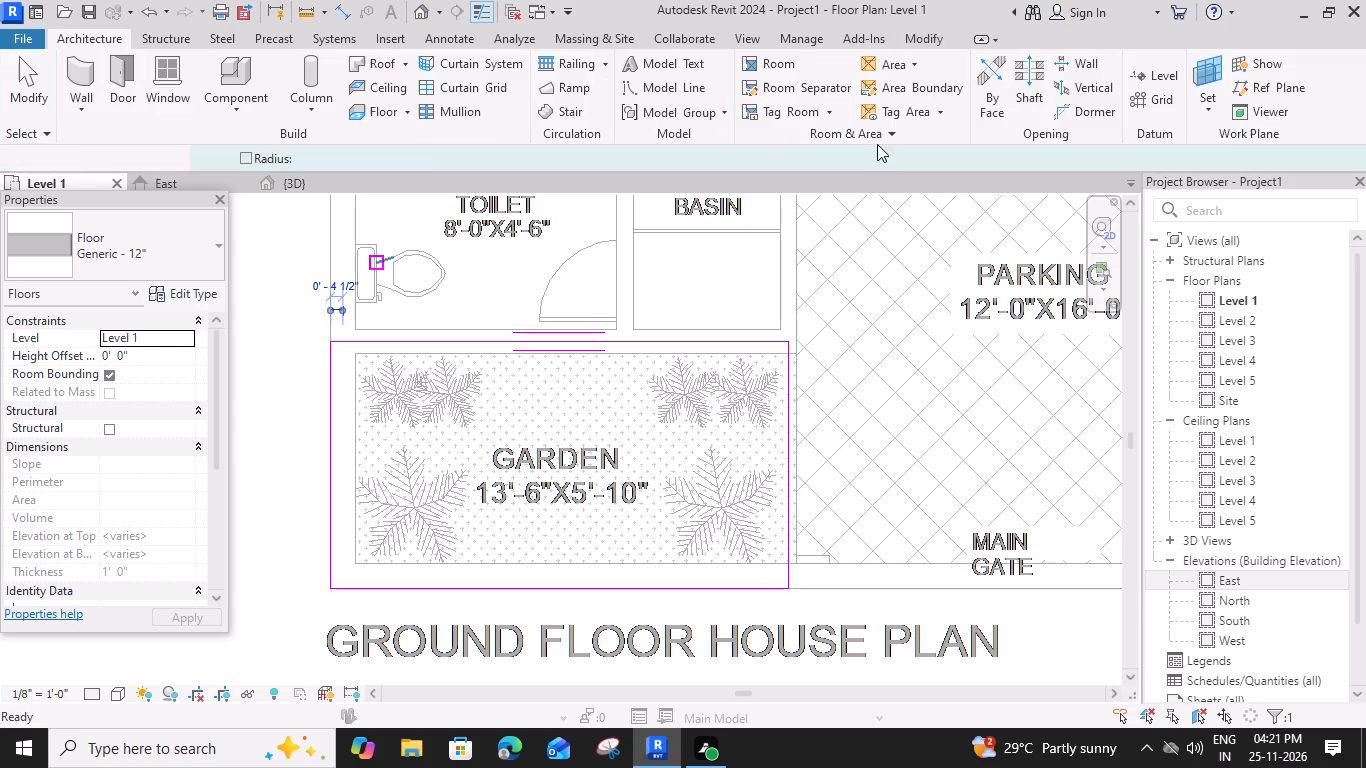
Start a Generic - 12" floor on Level 1 for the parking area.
{"action": "scroll", "coordinate": [919, 436], "scroll_direction": "down", "scroll_amount": 2}
{"action": "middle_click_drag", "start_coordinate": [919, 442], "coordinate": [910, 444]}
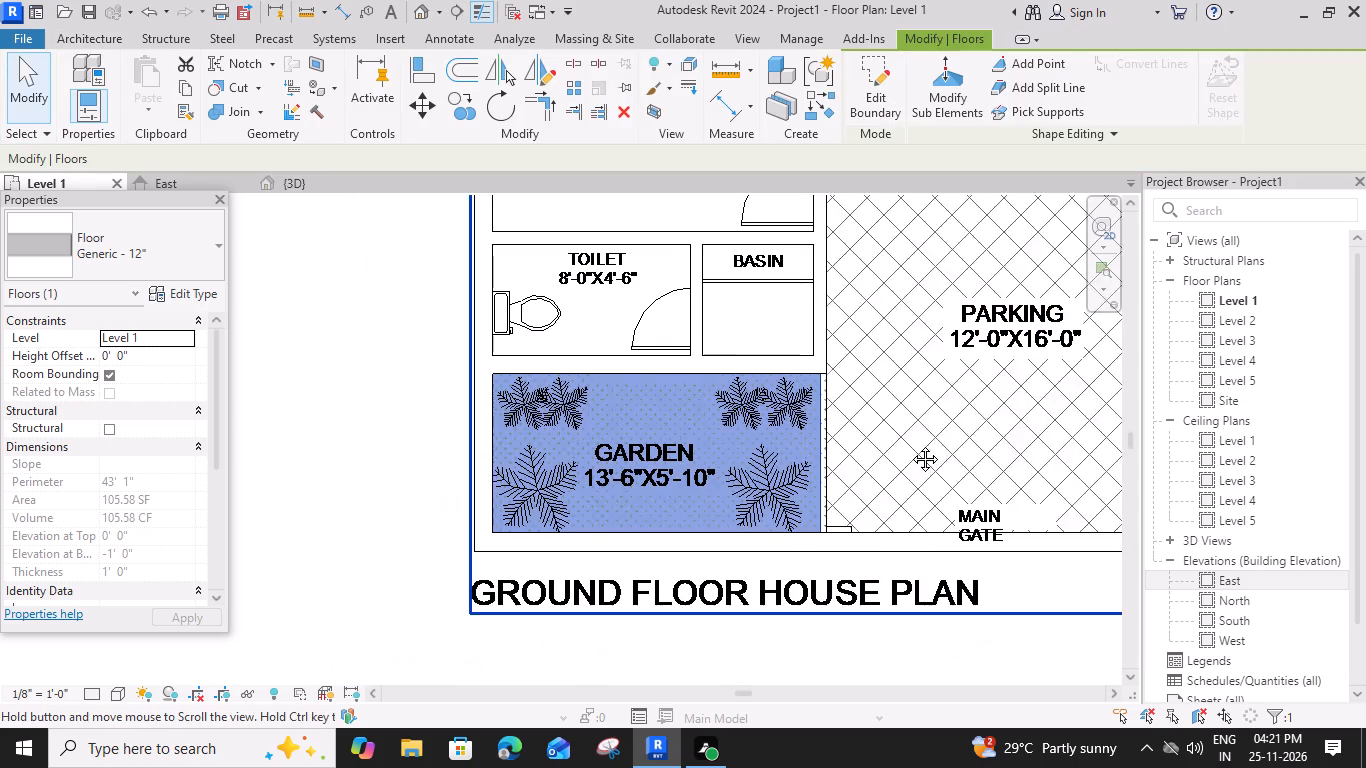
{"action": "middle_click_drag", "start_coordinate": [910, 444], "coordinate": [592, 534]}
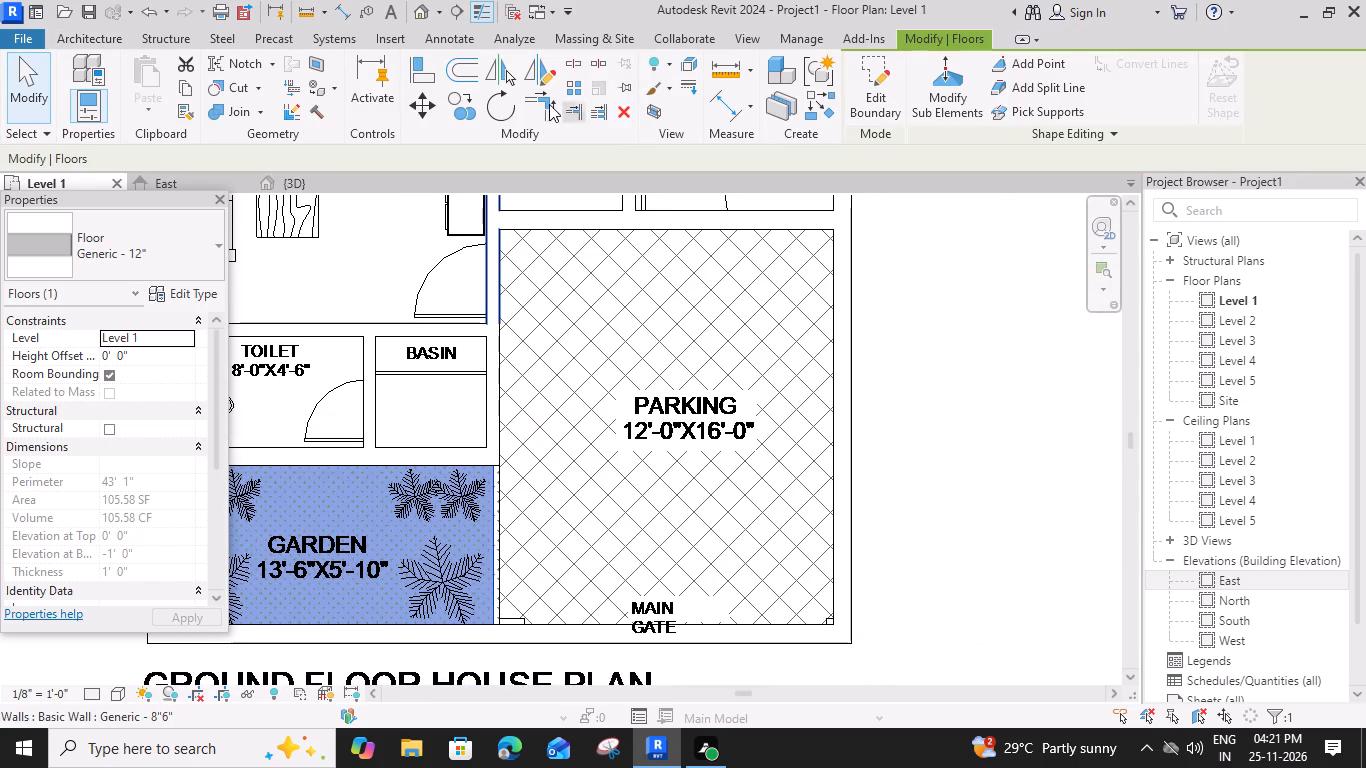
{"action": "left_click", "coordinate": [112, 44]}
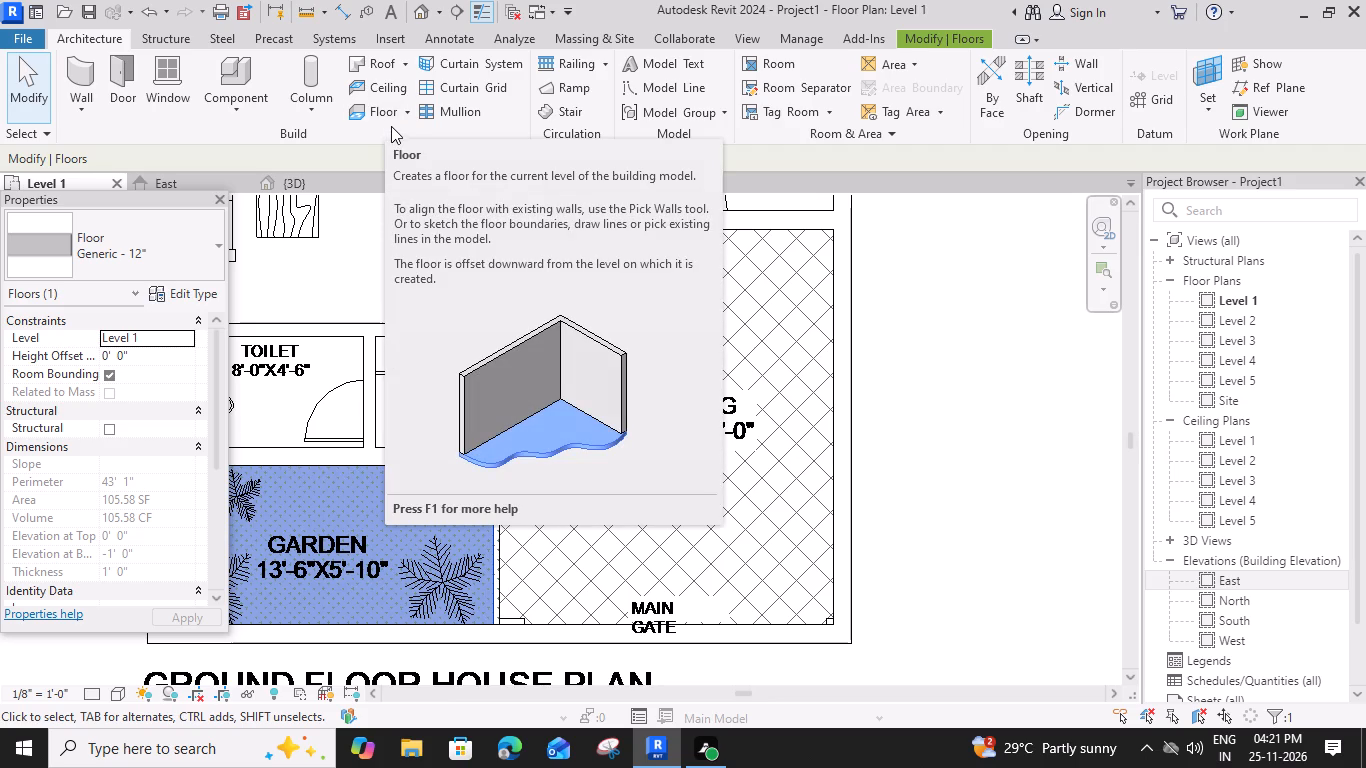
{"action": "left_click", "coordinate": [389, 114]}
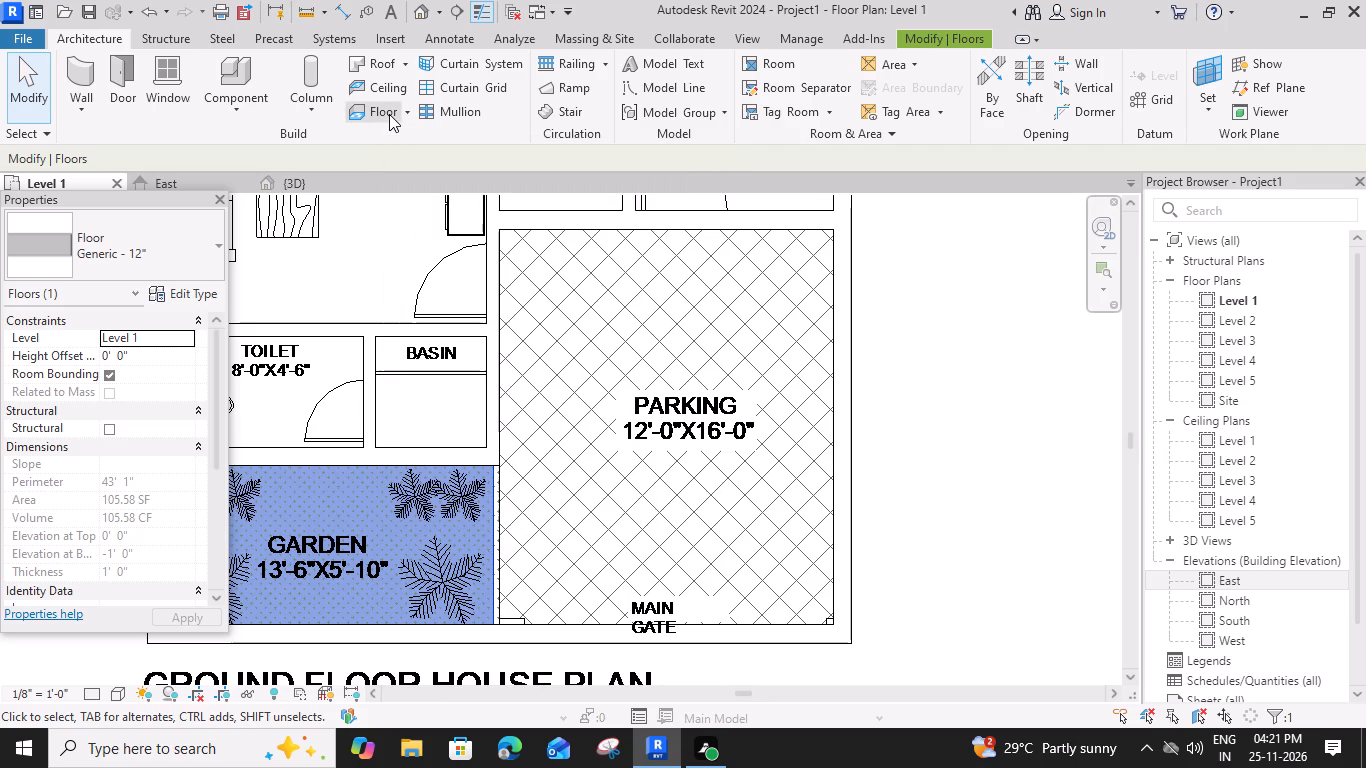
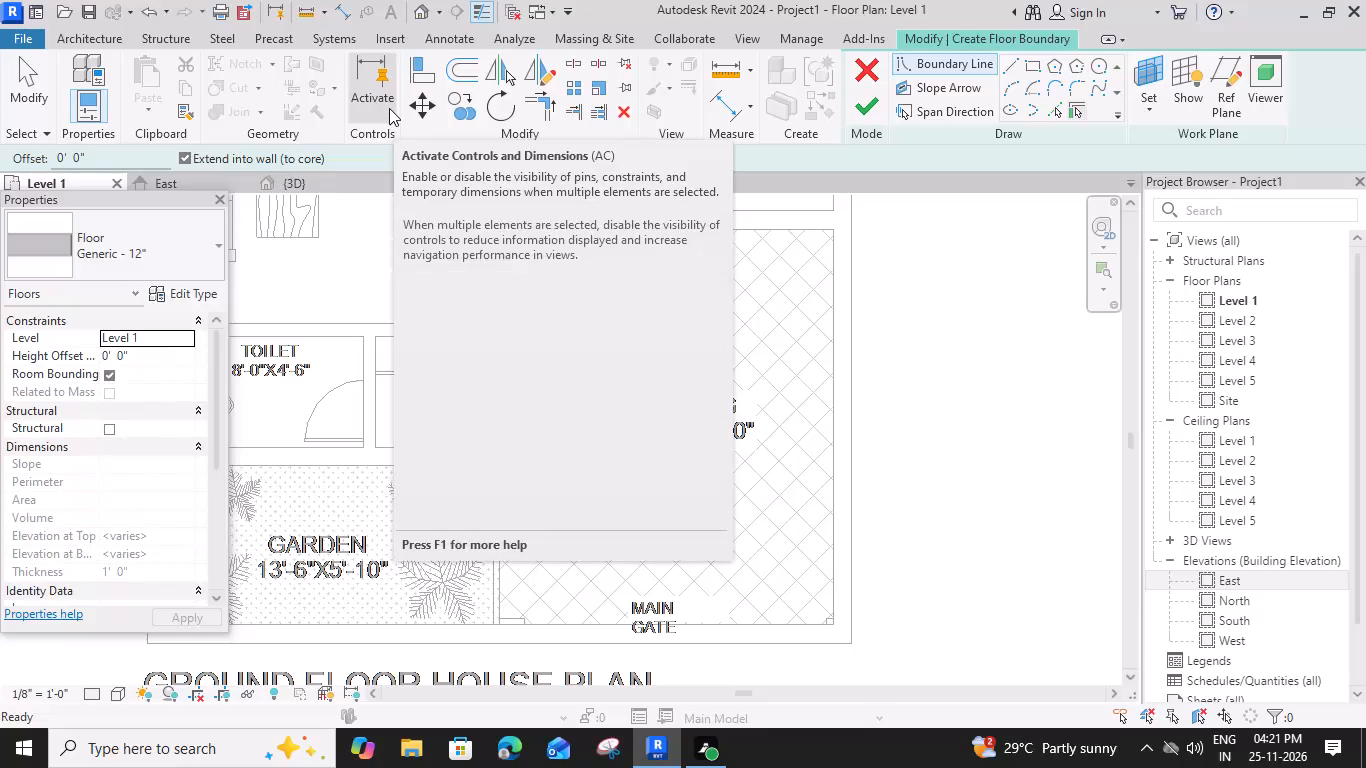
Draw the parking floor's boundary with lines, from the adjoining wall centrelines to the plan's outer edges (about 248 SF), and finish the floor.
{"action": "left_click", "coordinate": [1017, 65]}
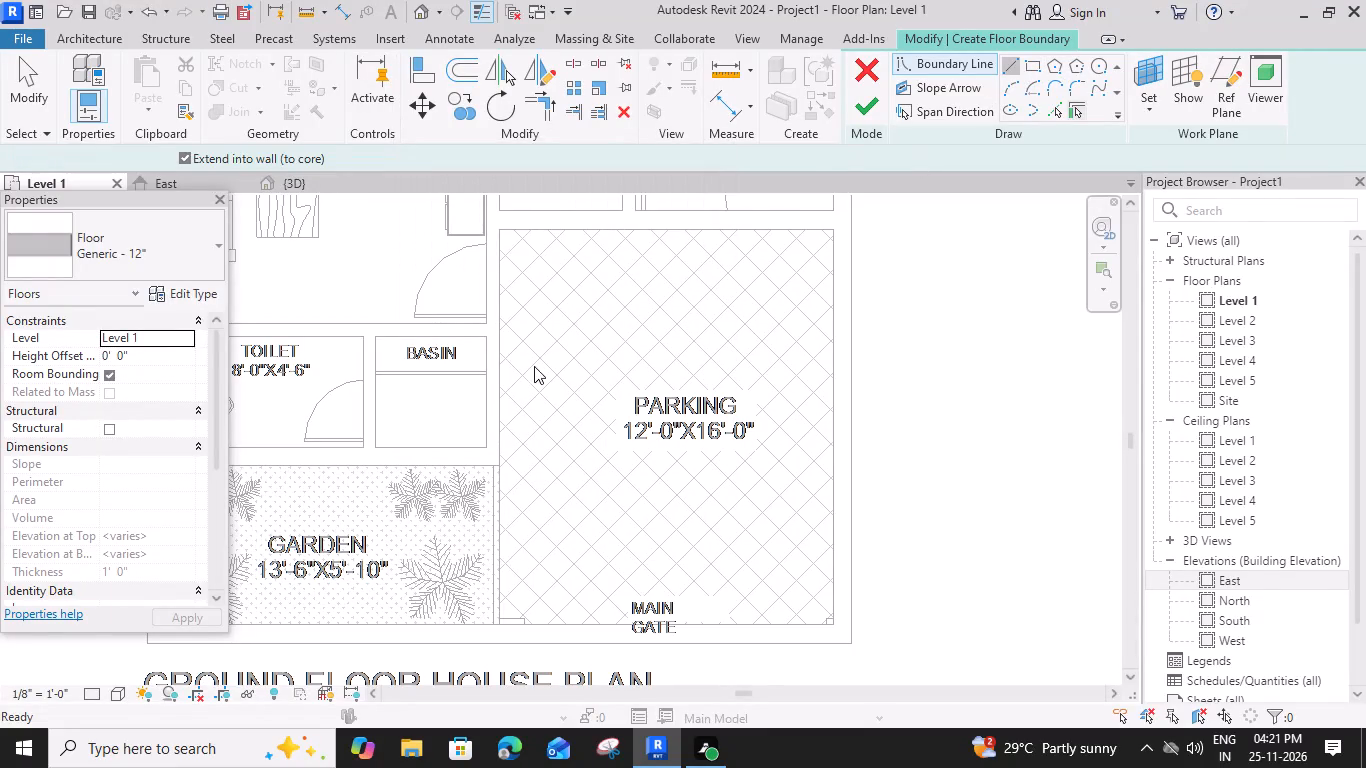
{"action": "left_click", "coordinate": [490, 219]}
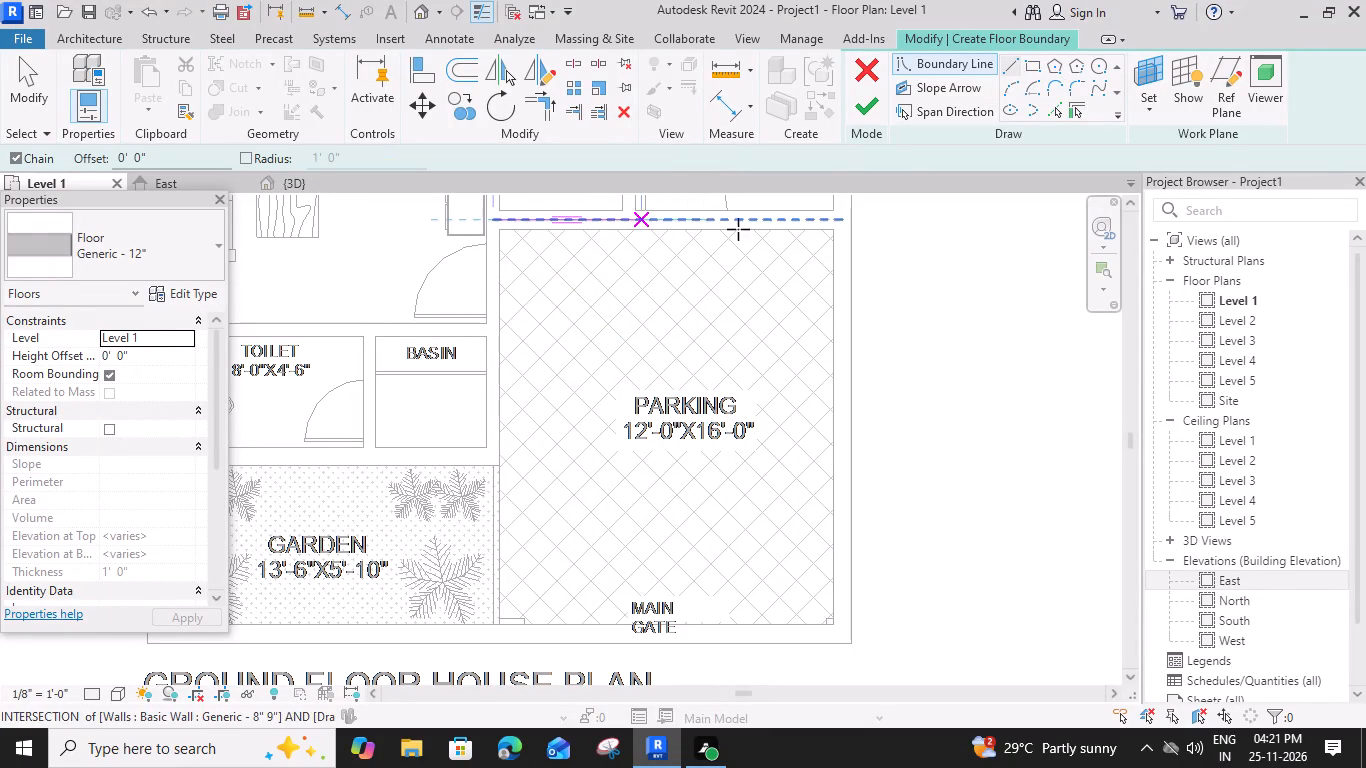
{"action": "left_click", "coordinate": [852, 220]}
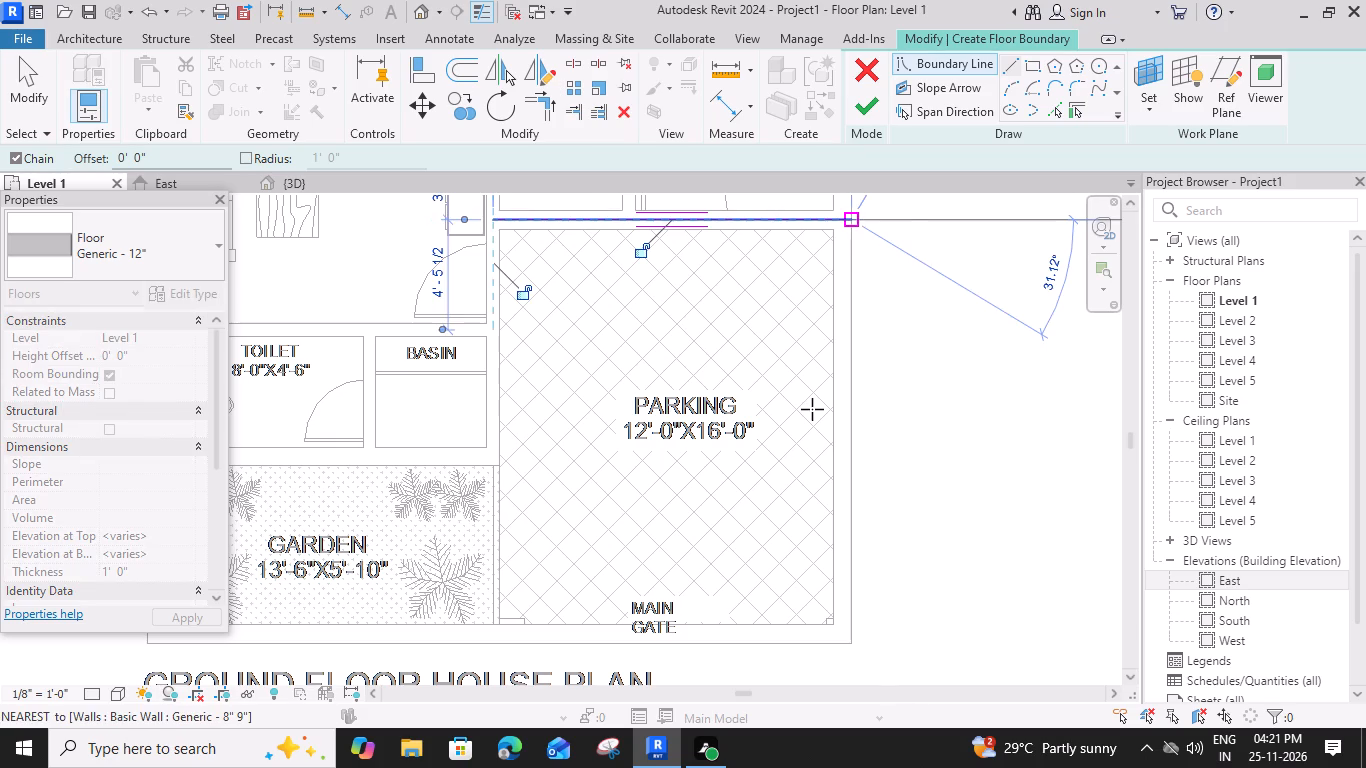
{"action": "left_click", "coordinate": [851, 642]}
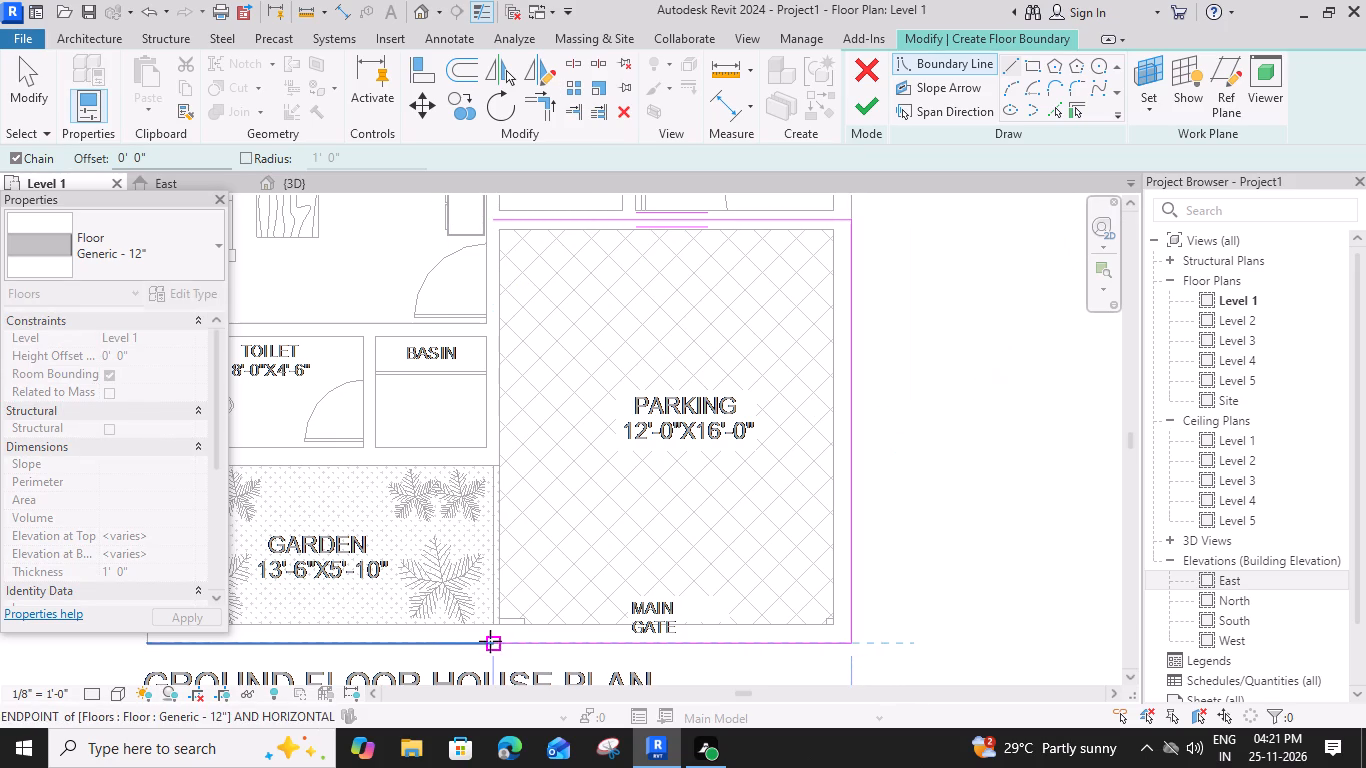
{"action": "scroll", "coordinate": [489, 641], "scroll_direction": "up", "scroll_amount": 3}
{"action": "left_click", "coordinate": [496, 646]}
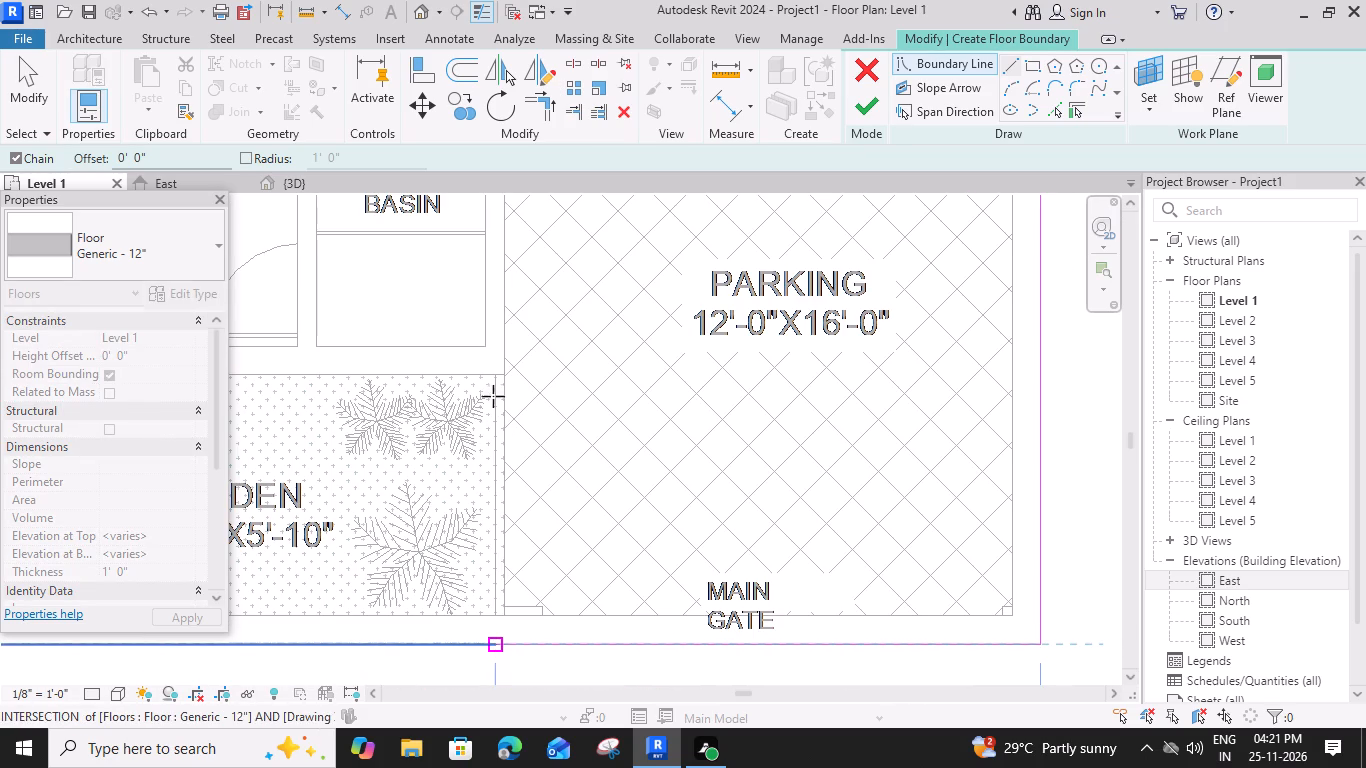
{"action": "middle_click_drag", "start_coordinate": [495, 345], "coordinate": [483, 542]}
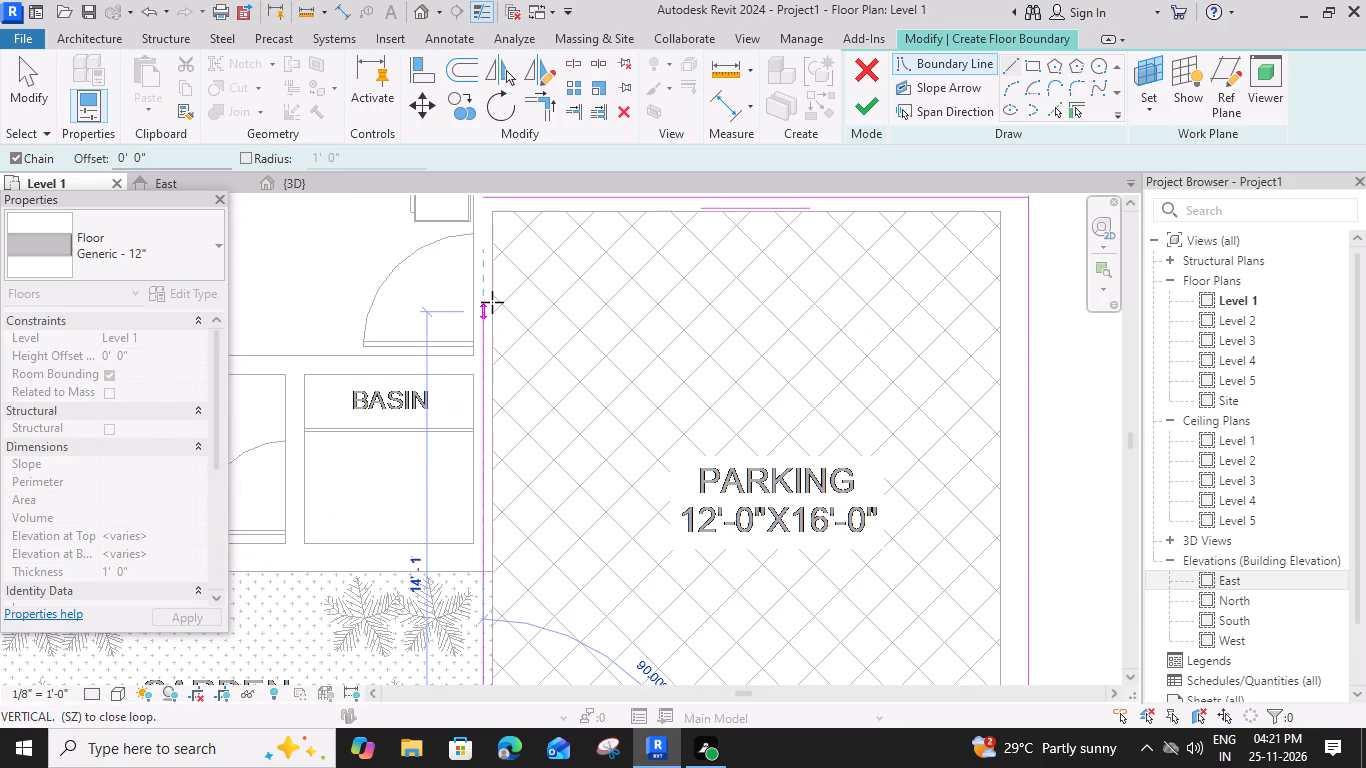
{"action": "middle_click_drag", "start_coordinate": [485, 255], "coordinate": [463, 424]}
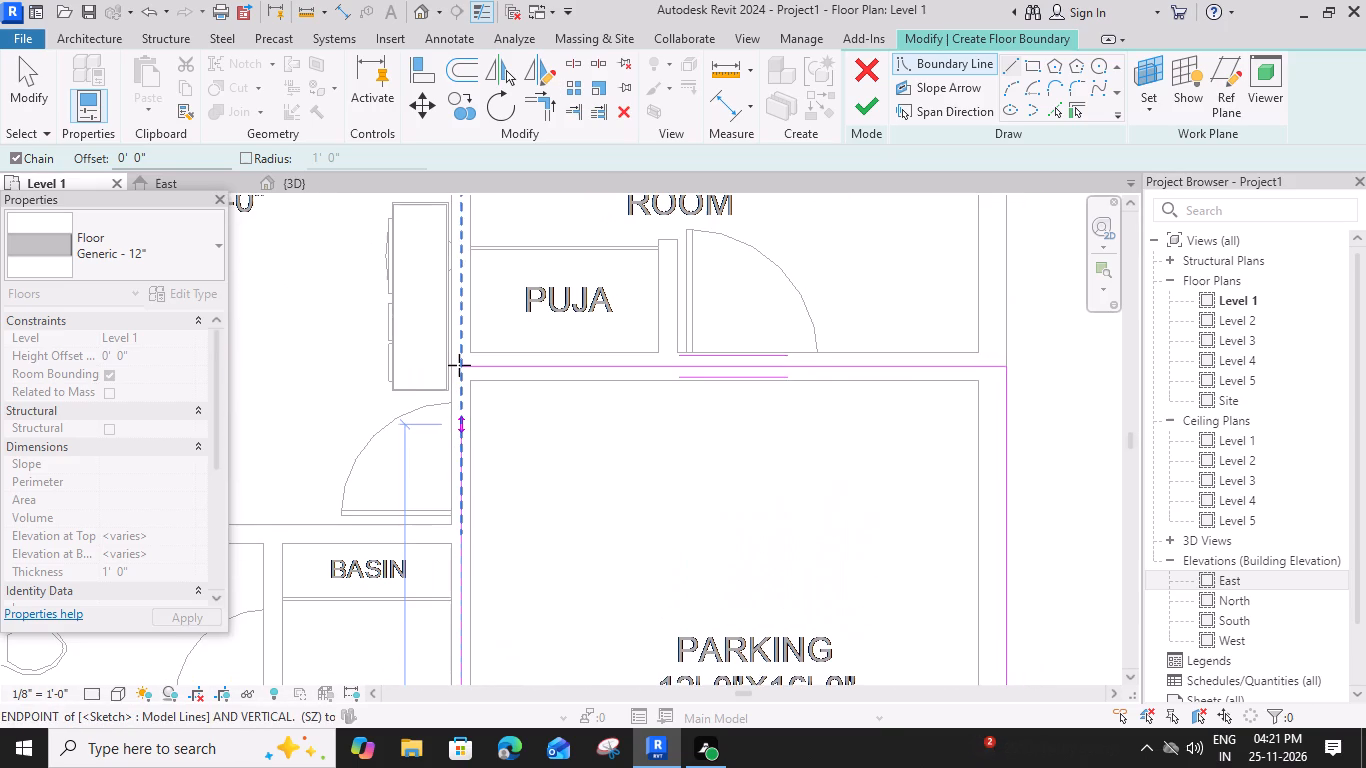
{"action": "left_click", "coordinate": [459, 365]}
{"action": "left_click", "coordinate": [869, 112]}
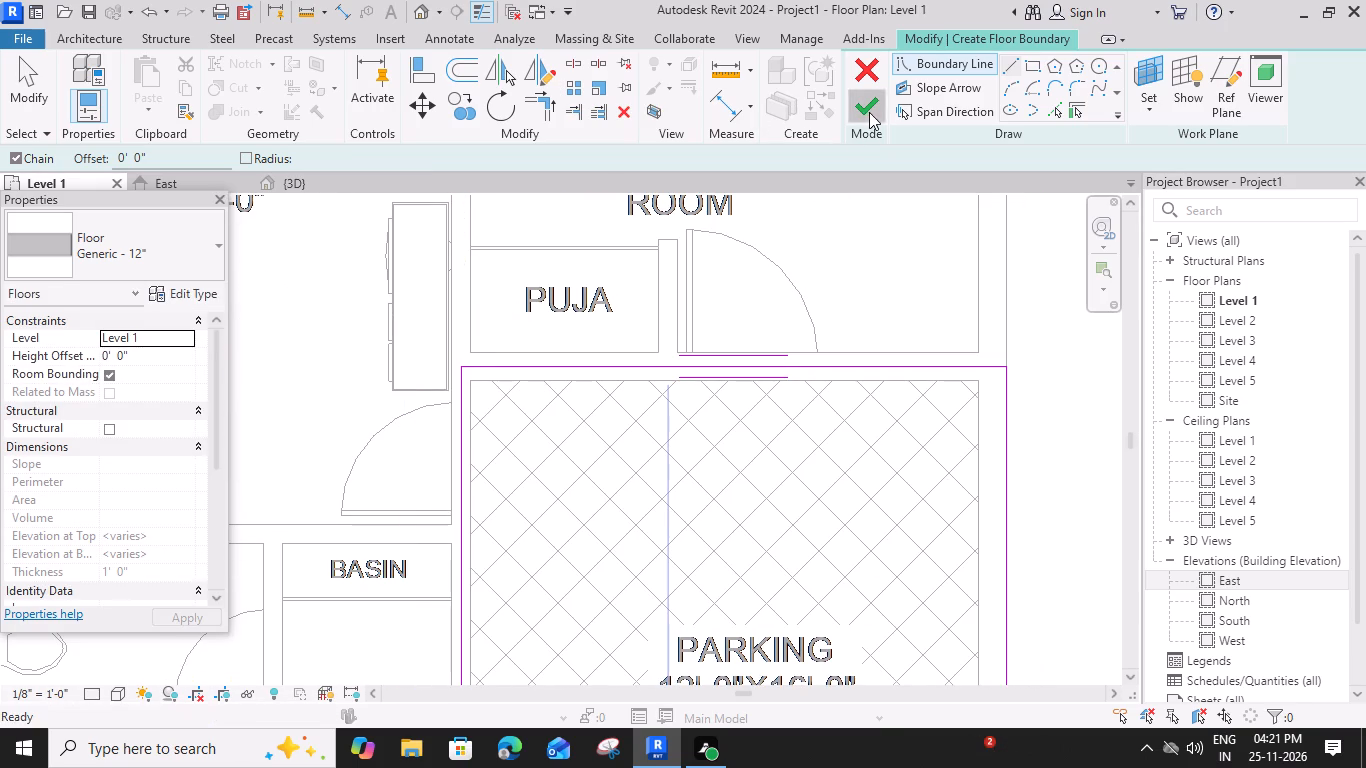
{"action": "scroll", "coordinate": [706, 512], "scroll_direction": "down", "scroll_amount": 9}
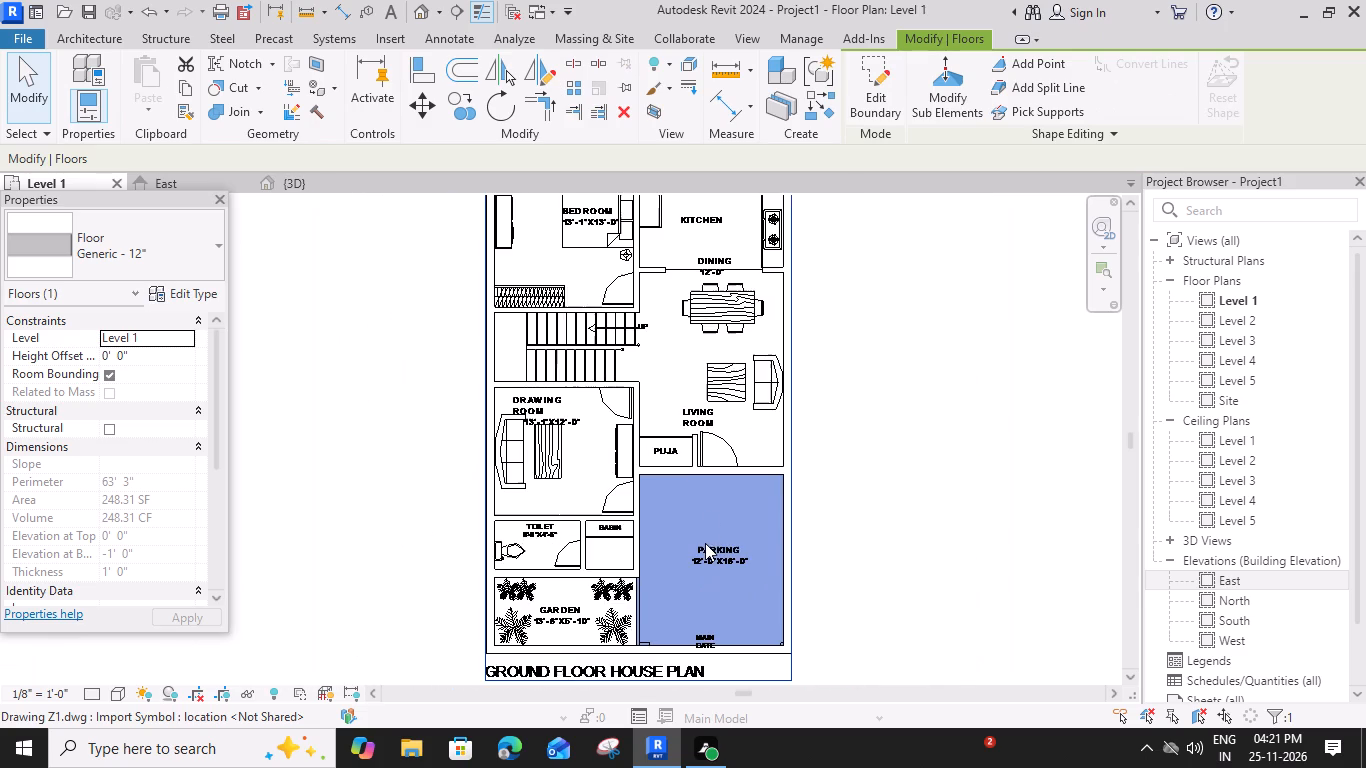
{"action": "key", "text": "Escape"}
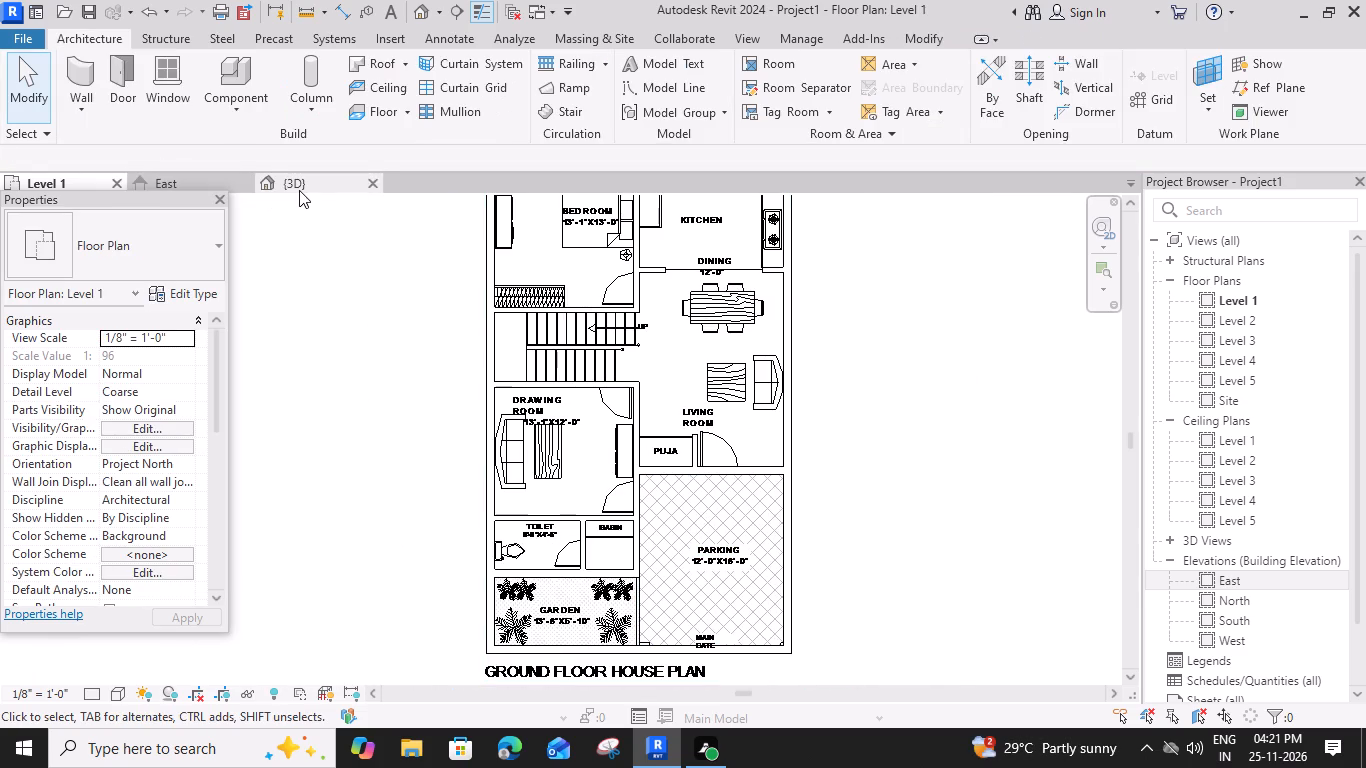
Examine the walls and floors from several angles in the 3D view, and return to the Level 1 plan.
{"action": "left_click", "coordinate": [299, 190]}
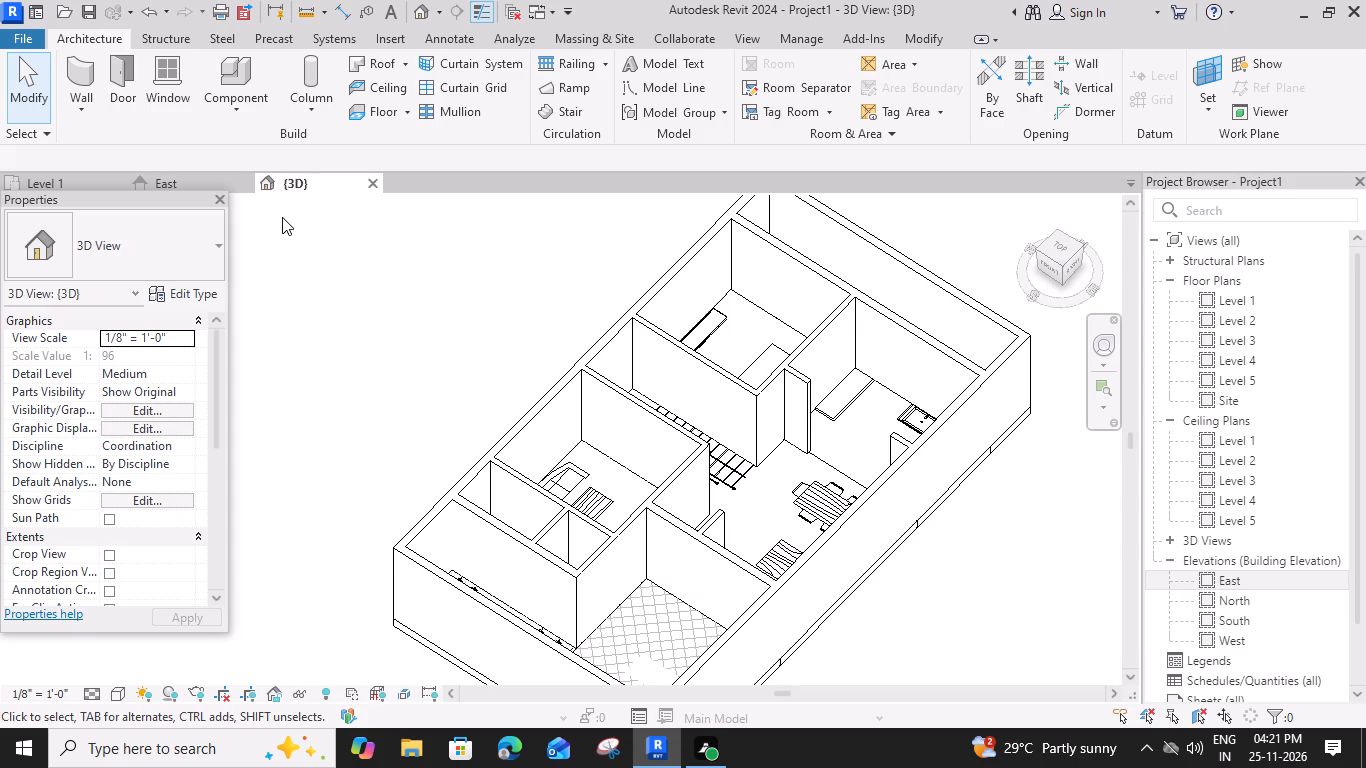
{"action": "middle_click_drag", "start_coordinate": [627, 480], "coordinate": [549, 447]}
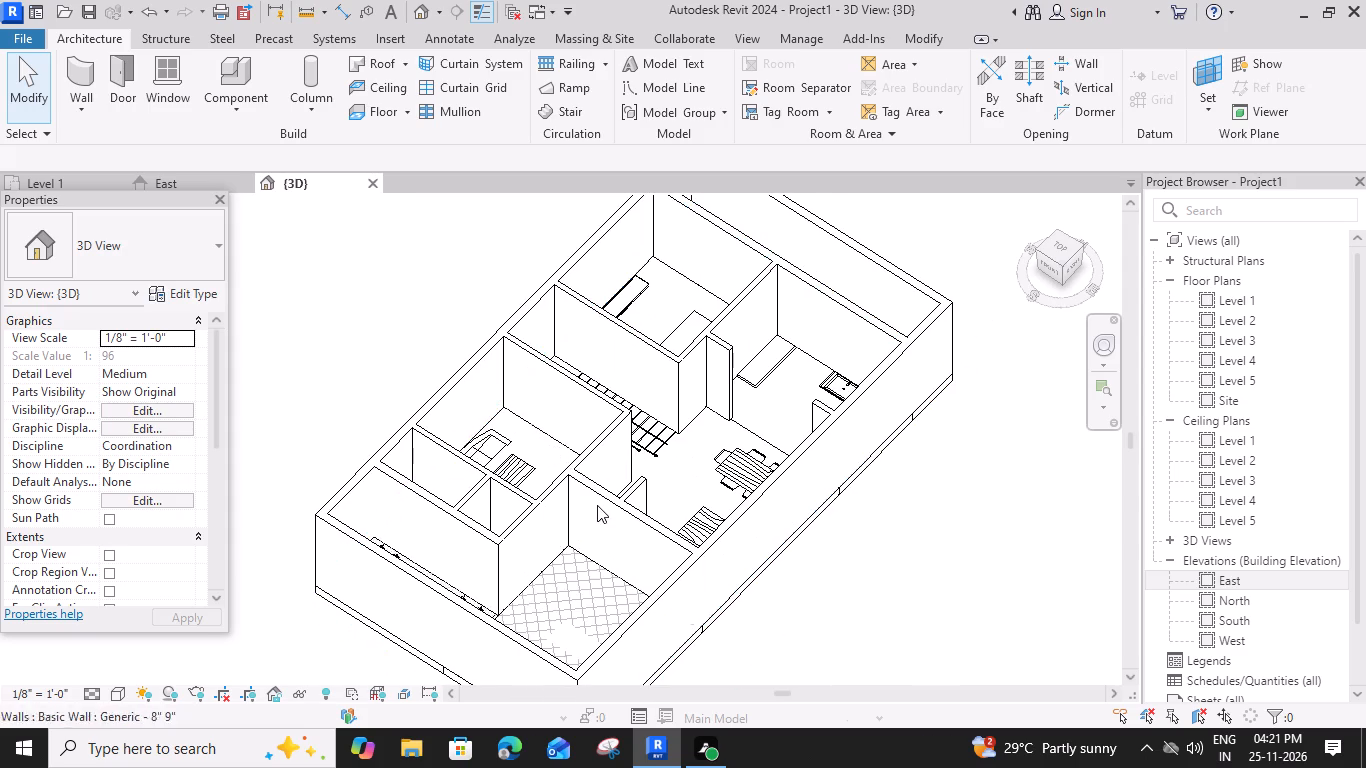
{"action": "middle_click_drag", "start_coordinate": [597, 501], "coordinate": [665, 609], "text": "shift"}
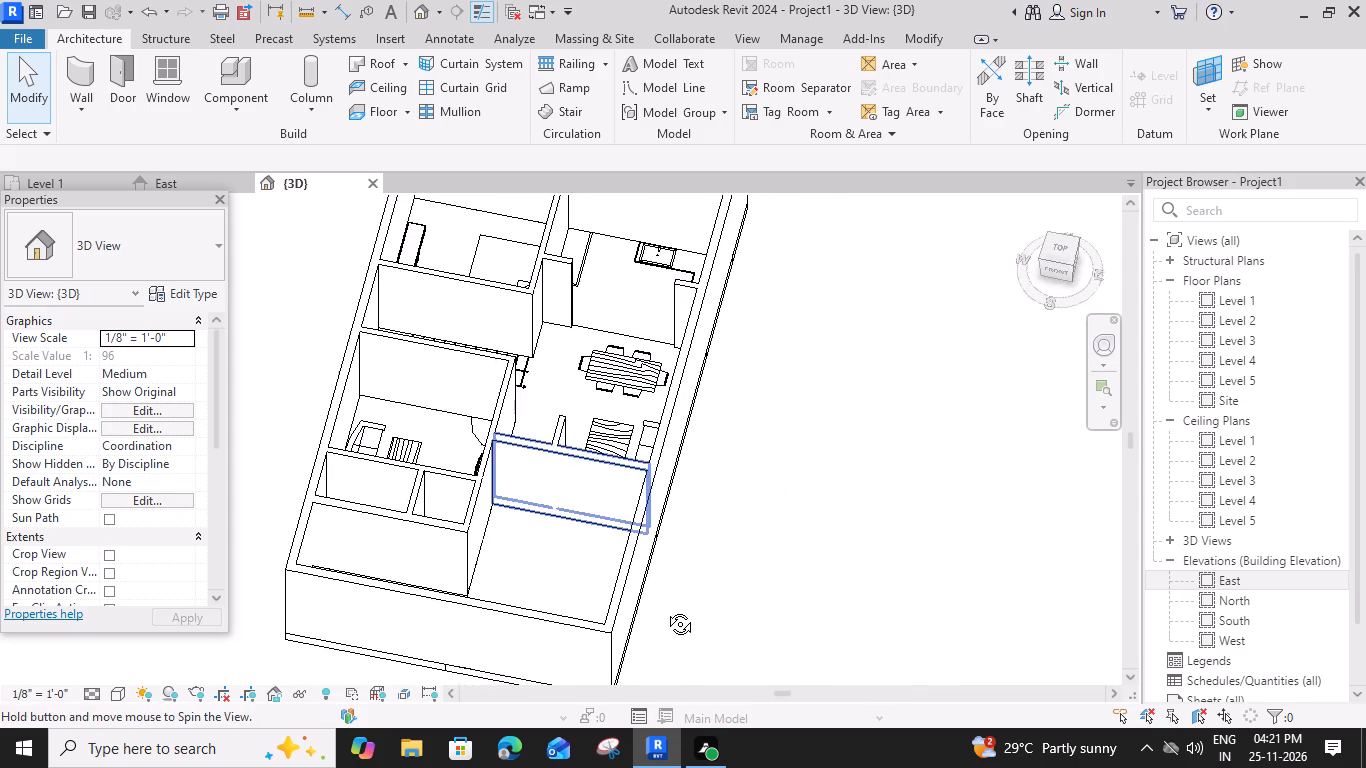
{"action": "middle_click_drag", "start_coordinate": [665, 609], "coordinate": [633, 636], "text": "shift"}
{"action": "scroll", "coordinate": [593, 358], "scroll_direction": "down", "scroll_amount": 2}
{"action": "middle_click_drag", "start_coordinate": [584, 433], "coordinate": [647, 472], "text": "shift"}
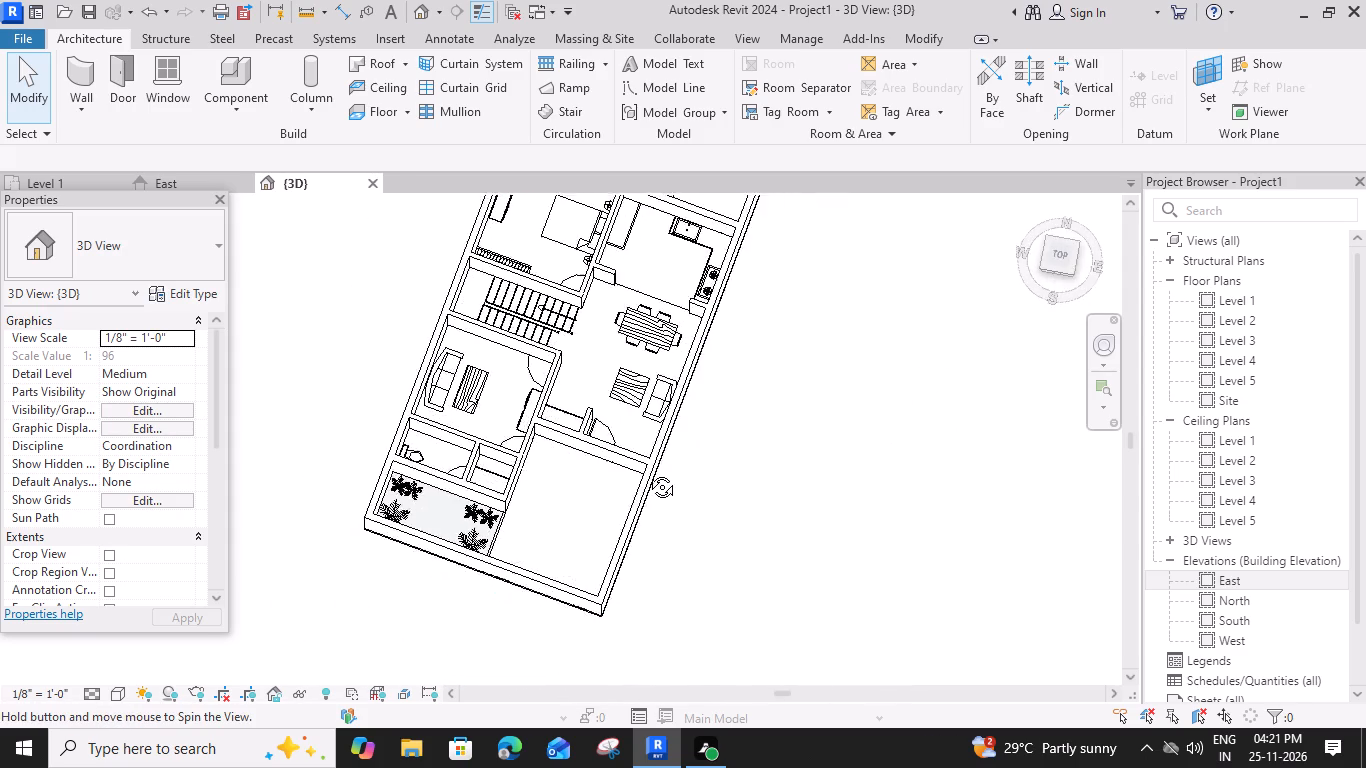
{"action": "middle_click_drag", "start_coordinate": [647, 472], "coordinate": [561, 386], "text": "shift"}
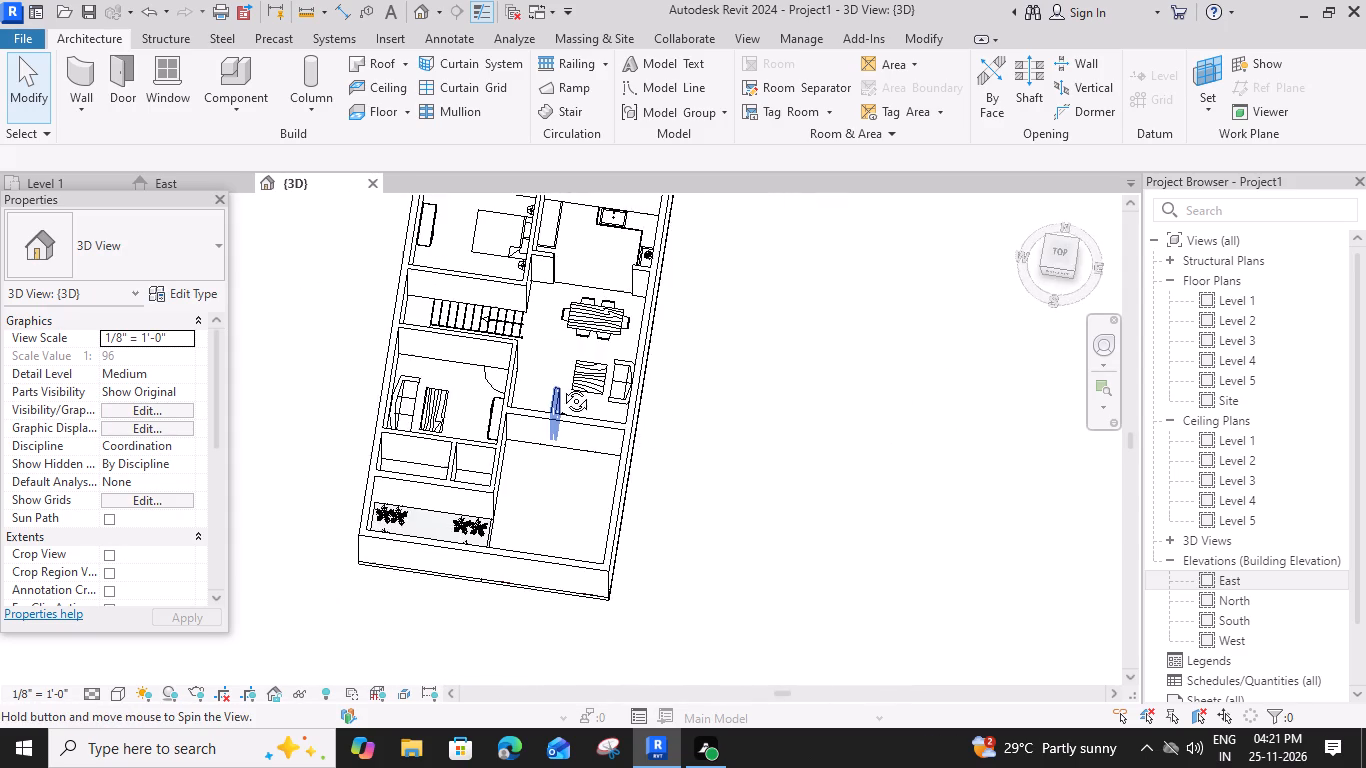
{"action": "middle_click_drag", "start_coordinate": [561, 386], "coordinate": [490, 351], "text": "shift"}
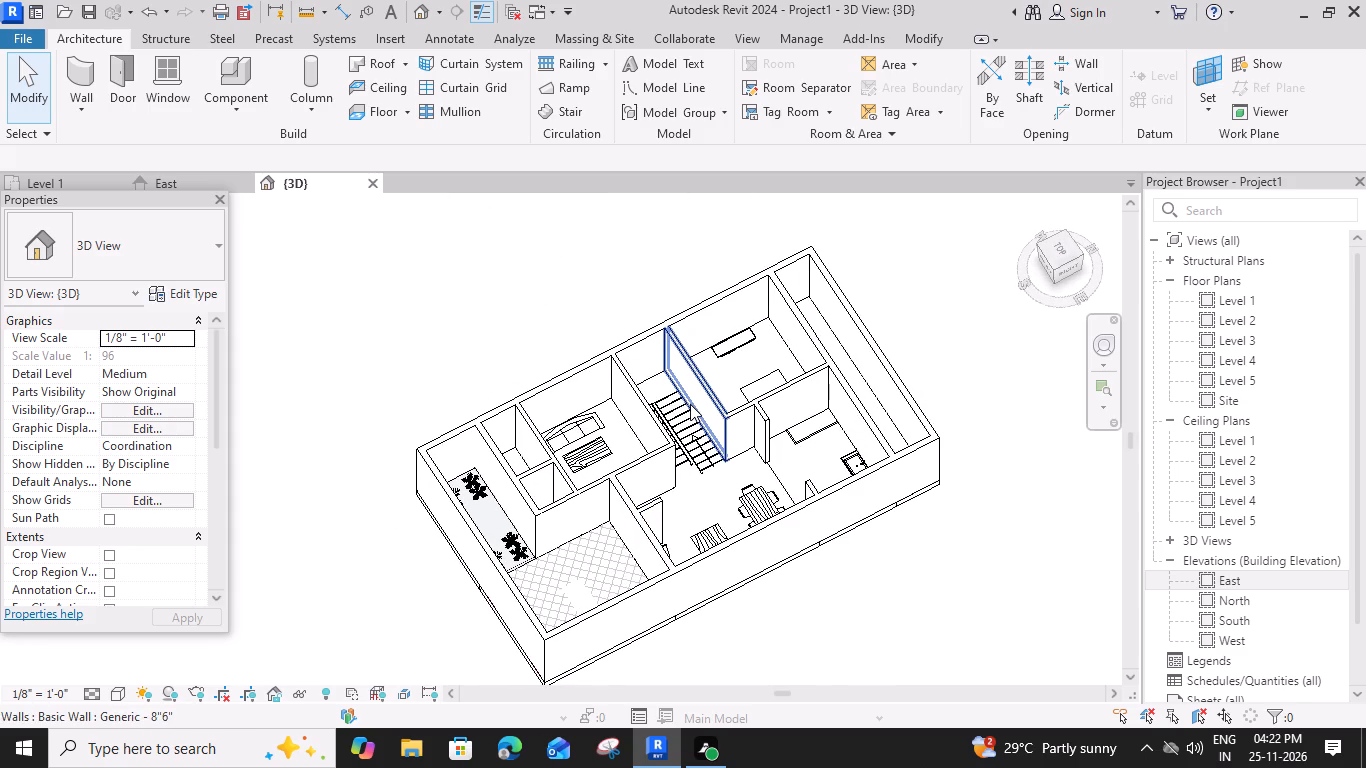
{"action": "left_click", "coordinate": [94, 174]}
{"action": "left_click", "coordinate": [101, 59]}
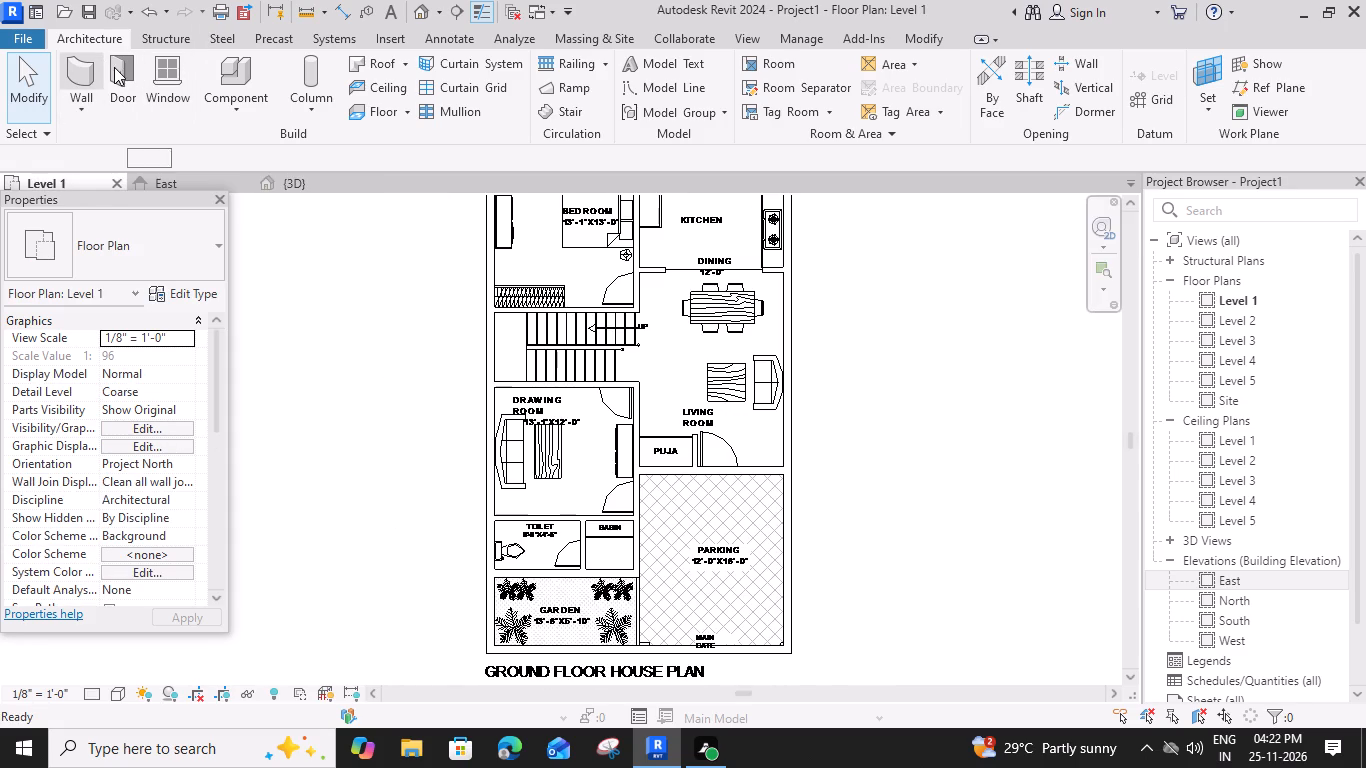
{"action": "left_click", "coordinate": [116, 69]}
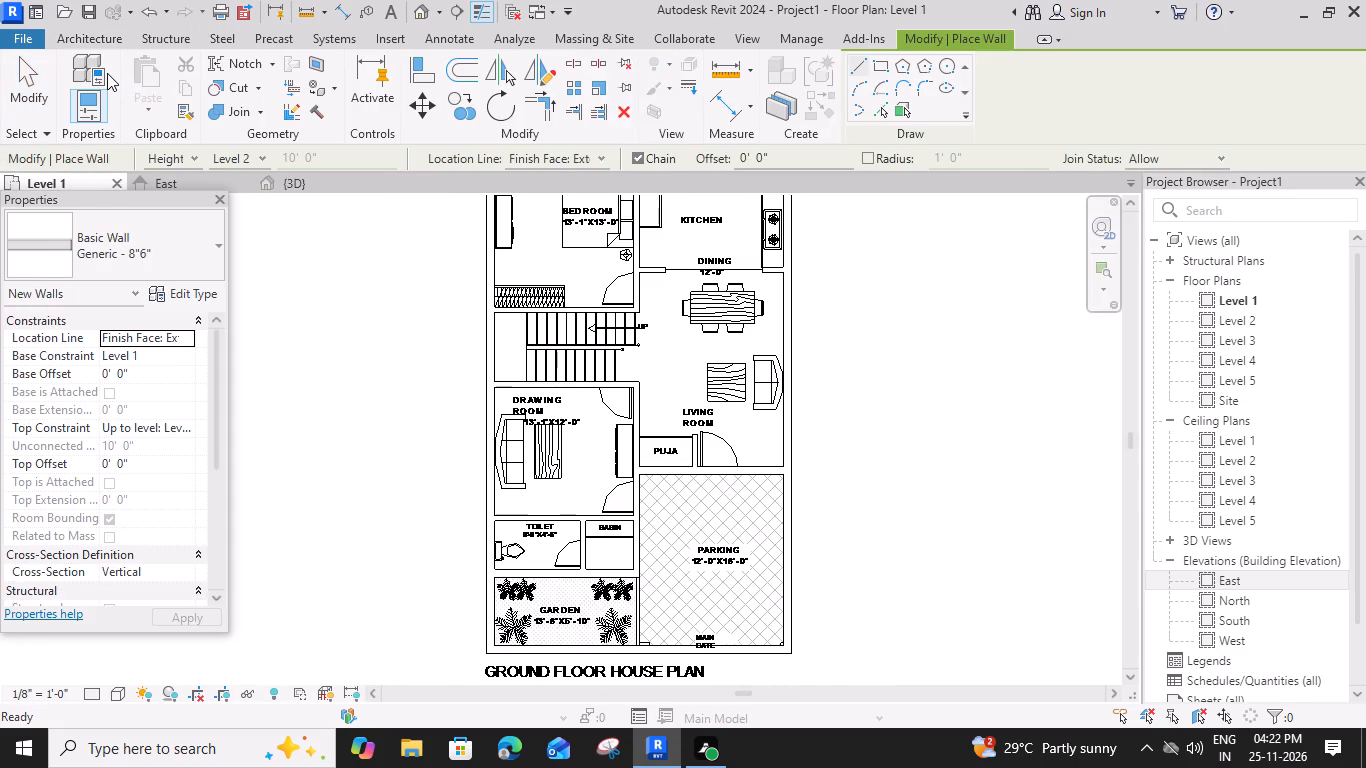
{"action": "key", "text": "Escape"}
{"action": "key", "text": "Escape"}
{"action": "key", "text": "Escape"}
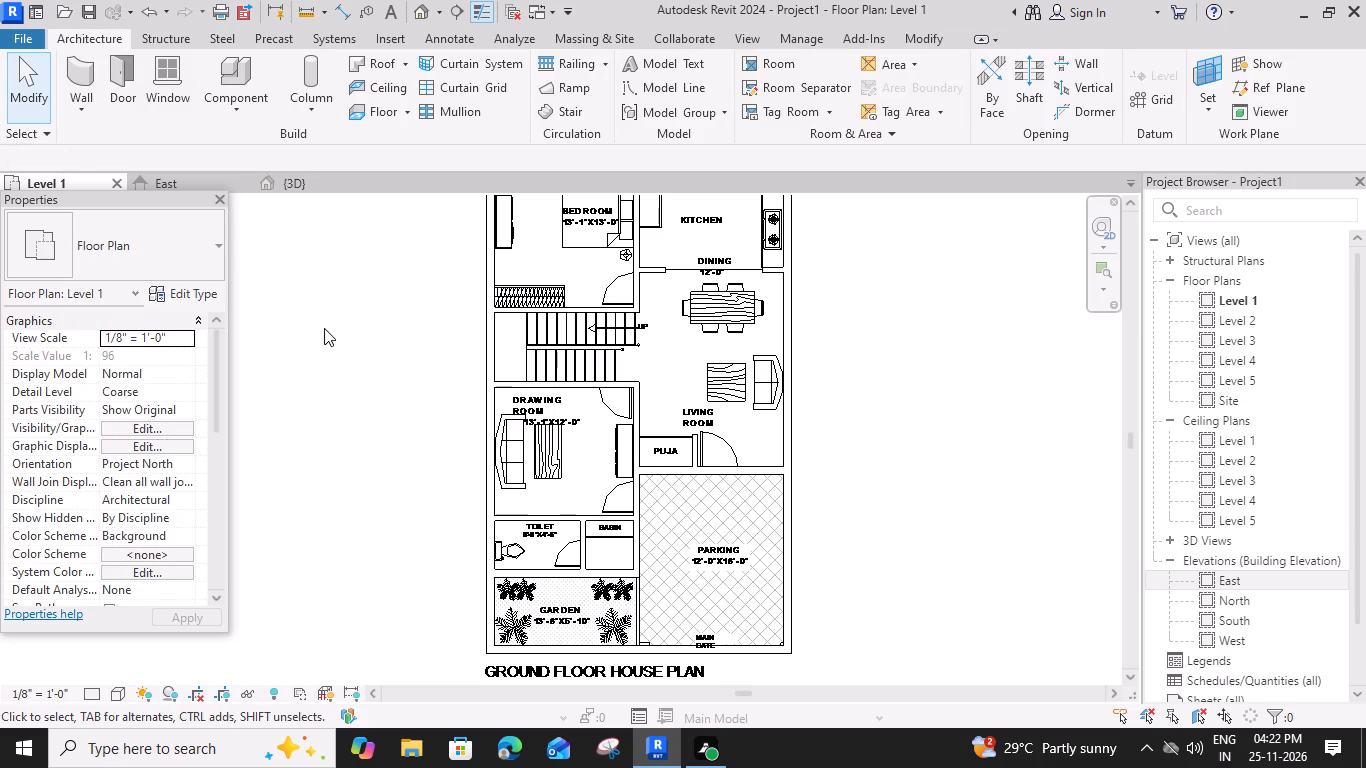
Start placing a door and, in Load Family, preview the door families in the UK library's Doors > Internal Doors folder.
{"action": "left_click", "coordinate": [125, 83]}
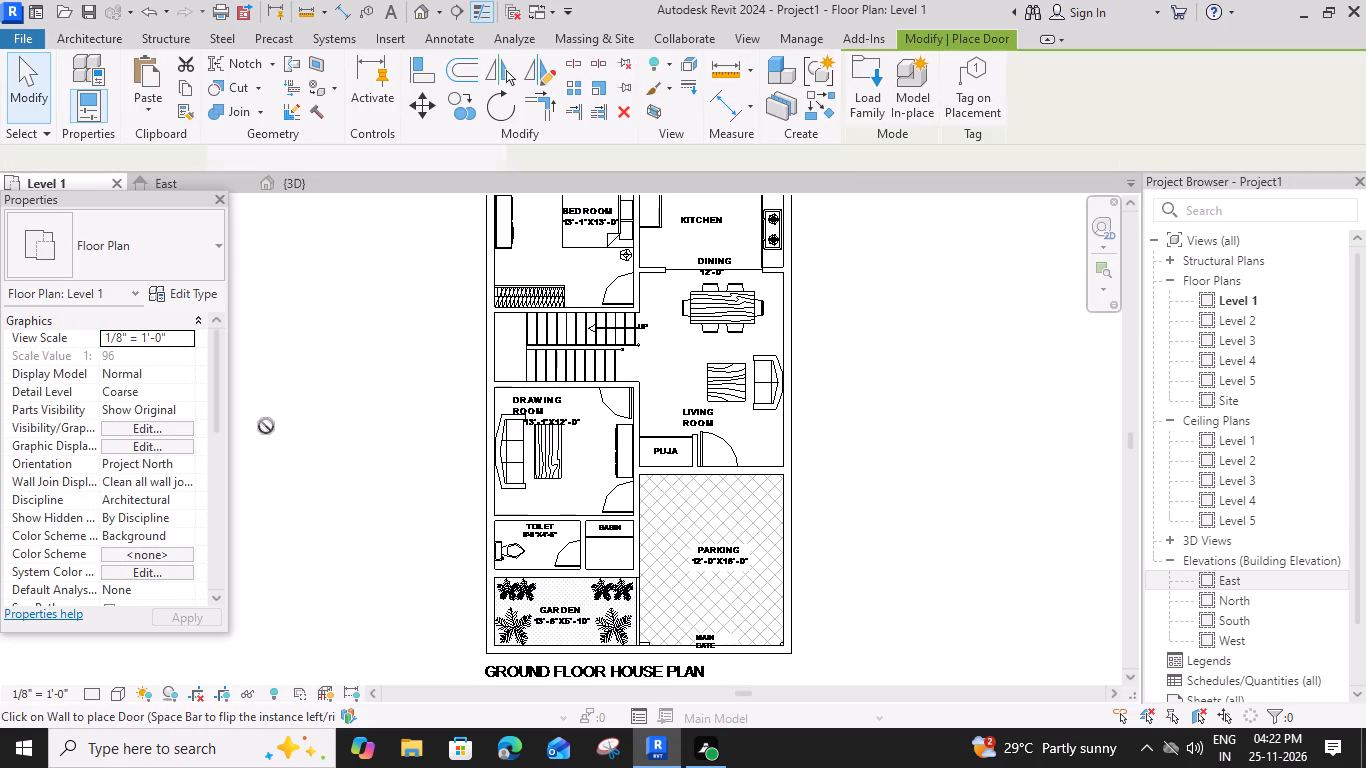
{"action": "left_click", "coordinate": [869, 82]}
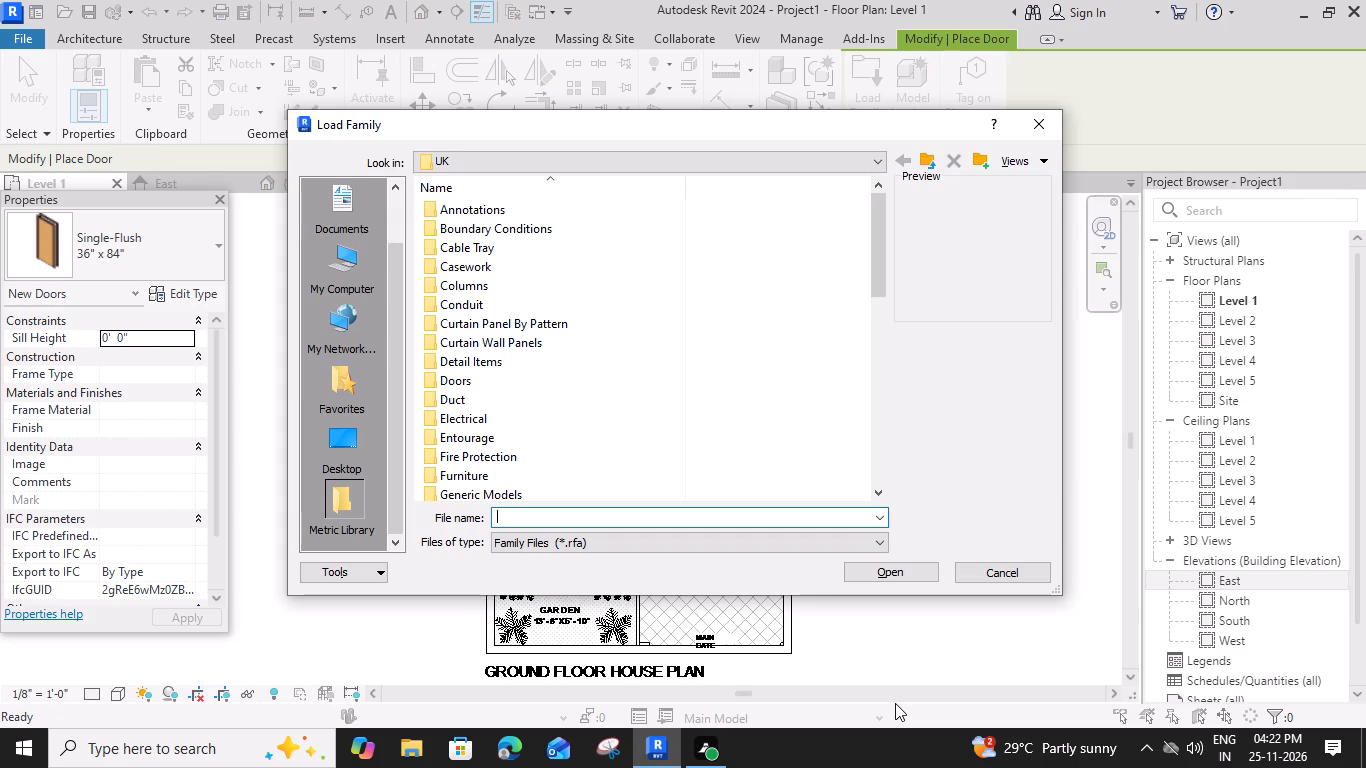
{"action": "double_click", "coordinate": [553, 384]}
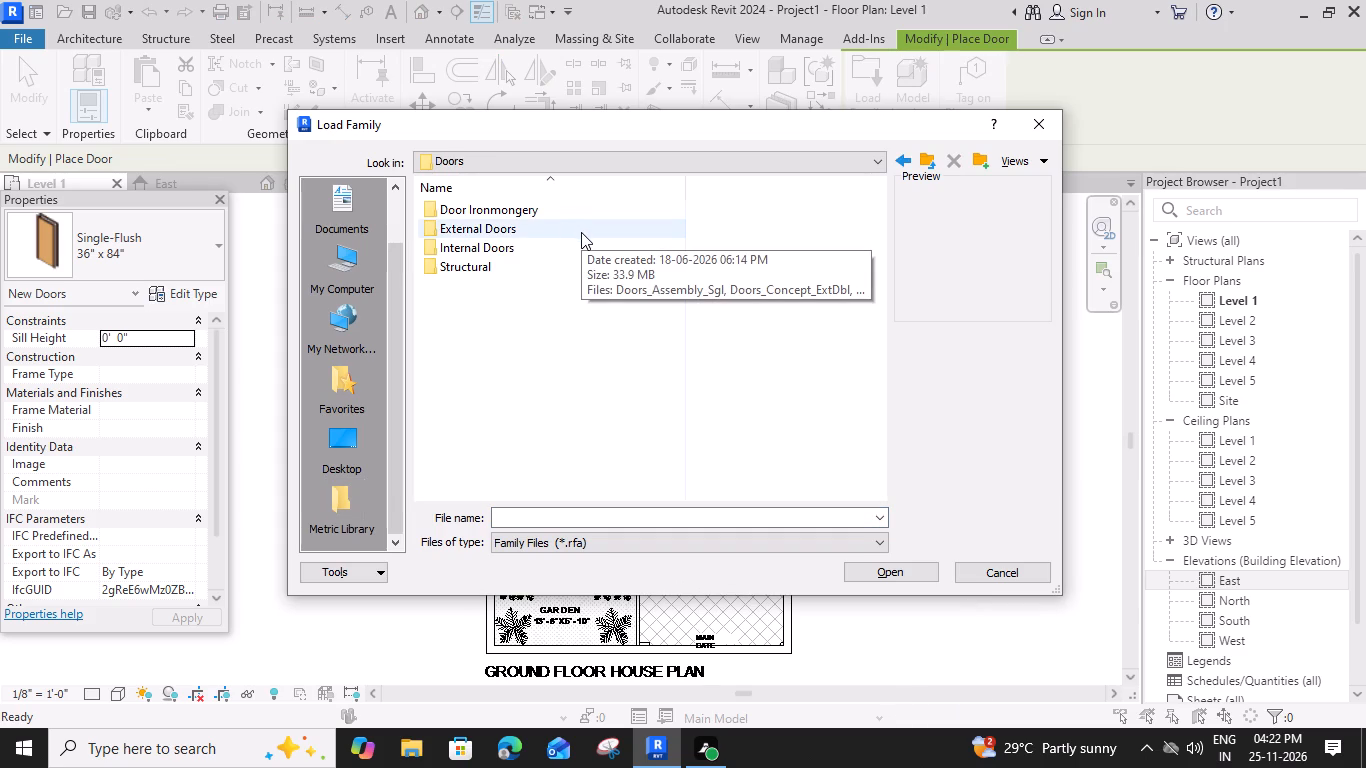
{"action": "double_click", "coordinate": [584, 249]}
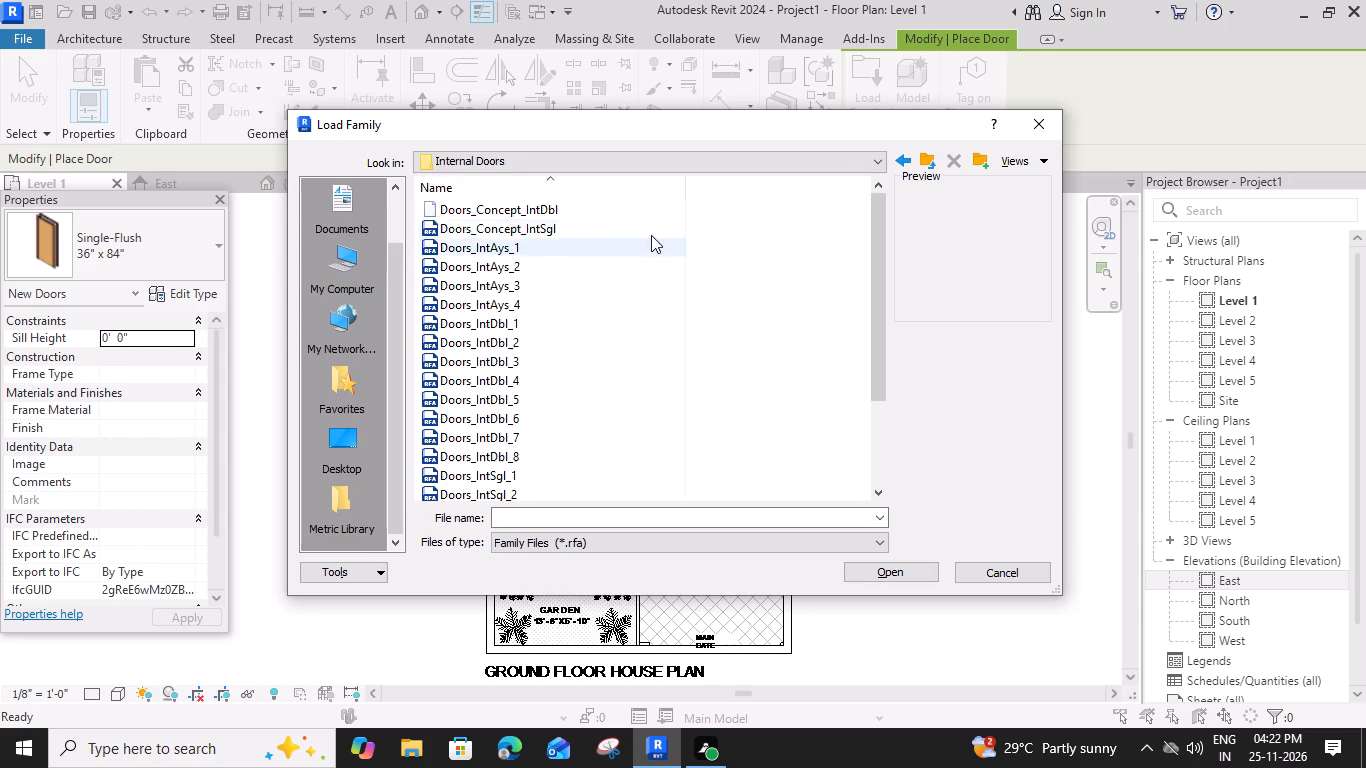
{"action": "left_click", "coordinate": [650, 213]}
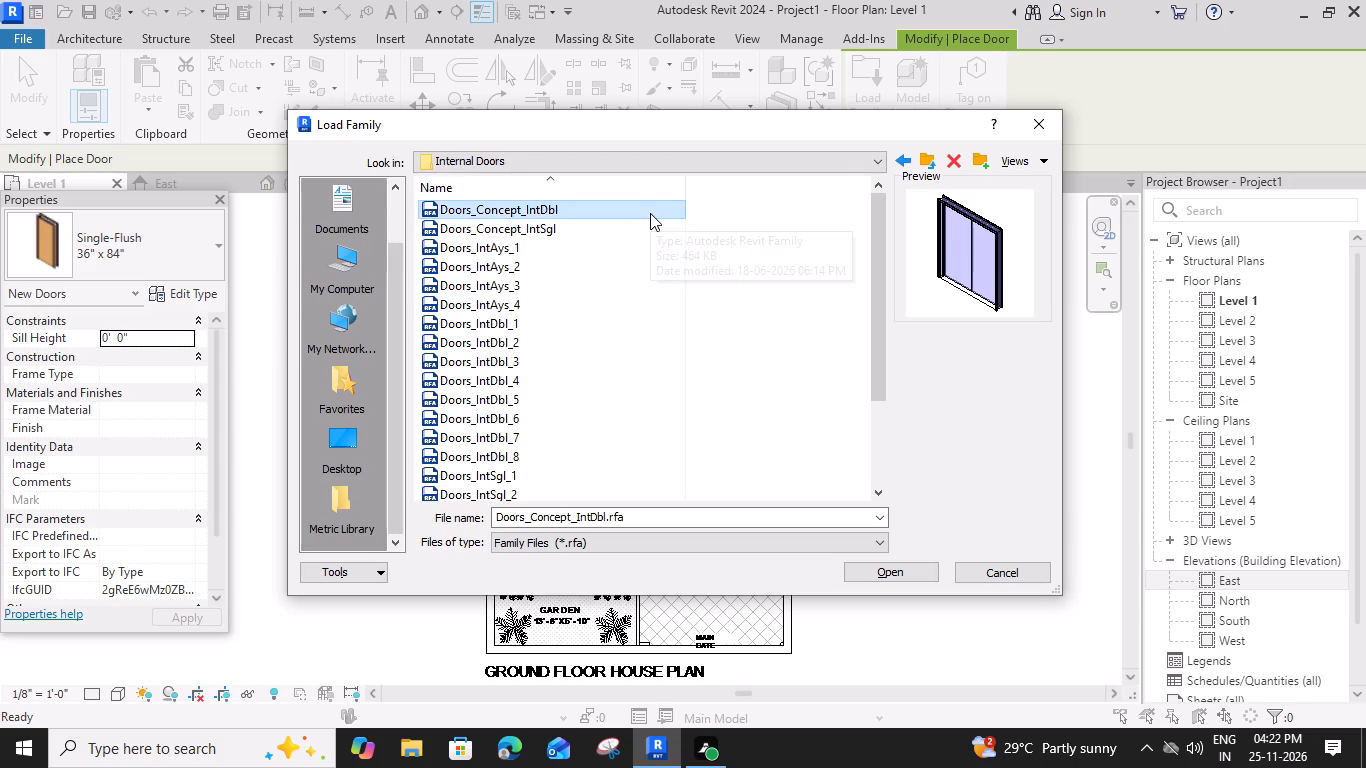
{"action": "key", "text": "Down"}
{"action": "key", "text": "Down"}
{"action": "key", "text": "Down"}
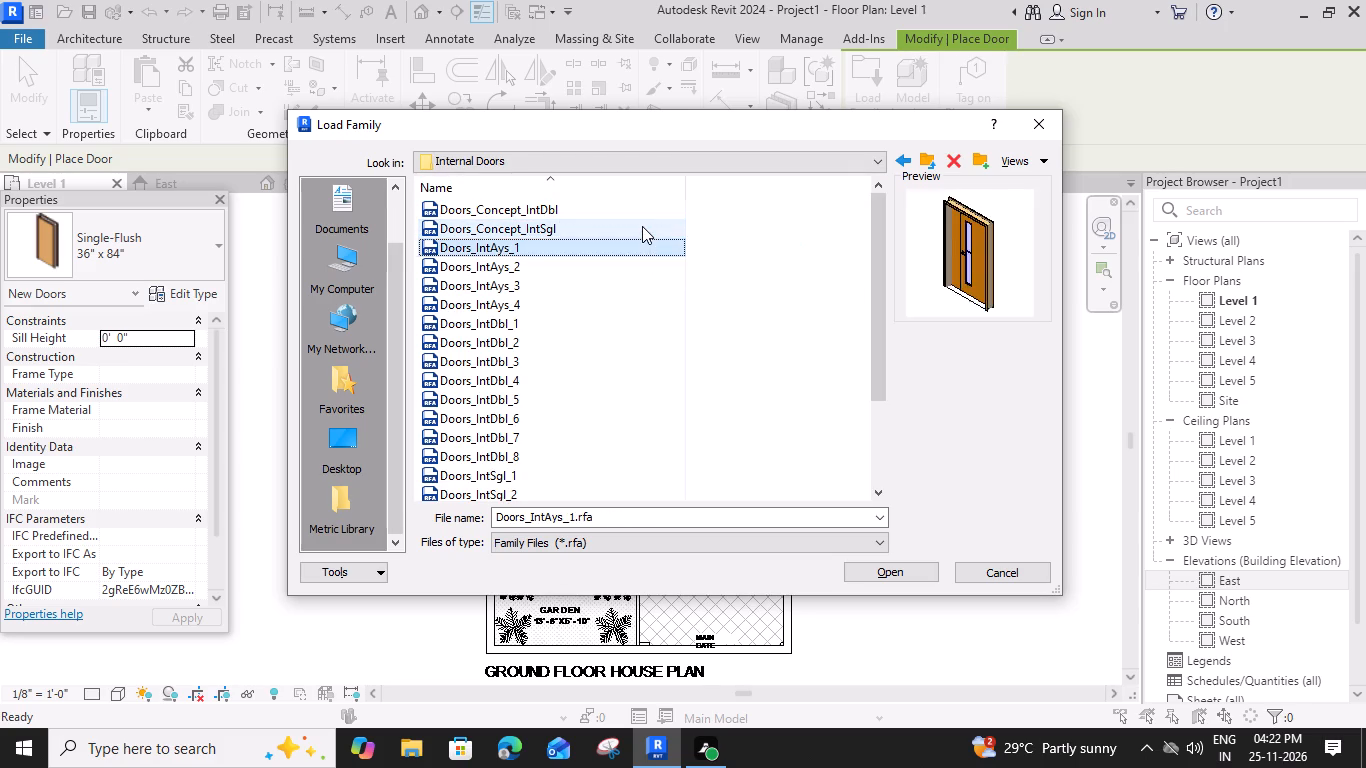
{"action": "key", "text": "Down"}
{"action": "key", "text": "Down"}
{"action": "key", "text": "Down"}
{"action": "key", "text": "Down"}
{"action": "key", "text": "Down"}
{"action": "key", "text": "Down"}
{"action": "key", "text": "Down"}
{"action": "key", "text": "Down"}
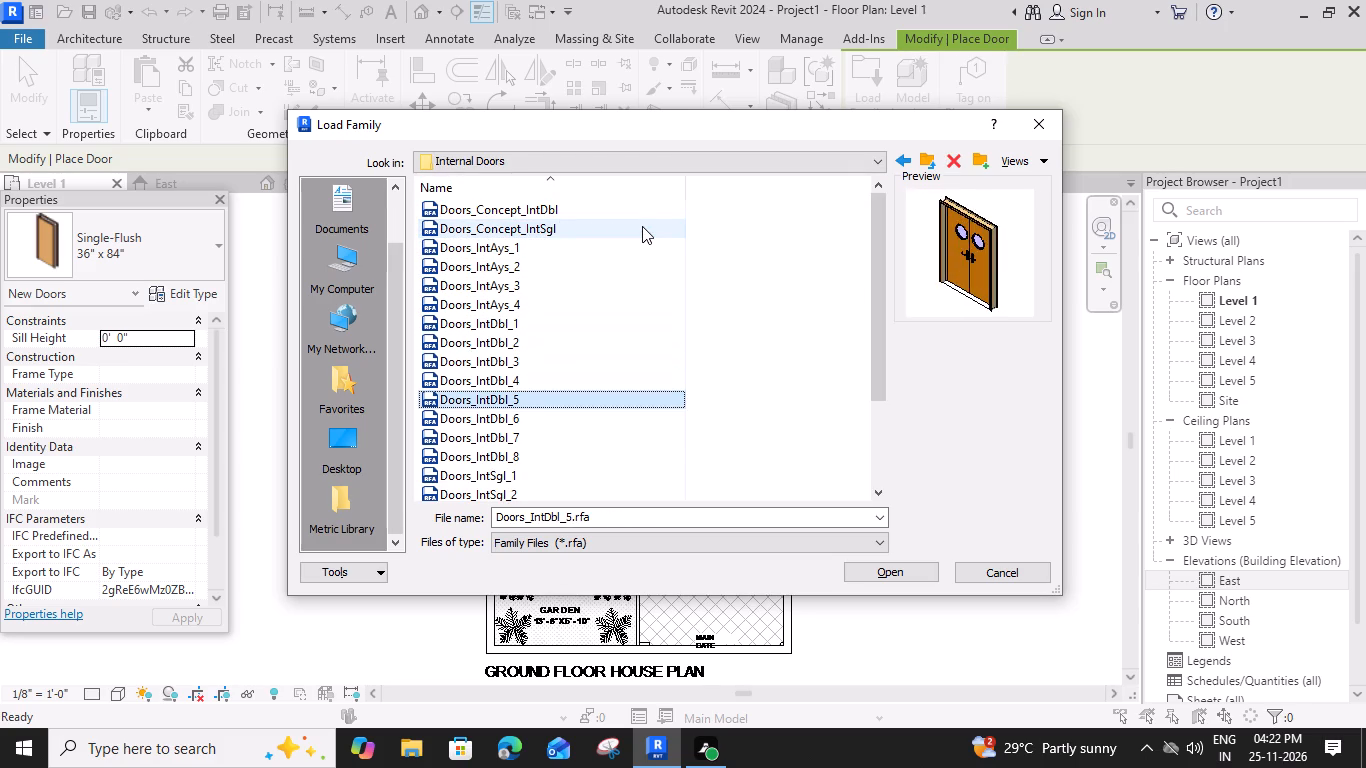
{"action": "key", "text": "Down"}
{"action": "key", "text": "Down"}
{"action": "key", "text": "Down"}
{"action": "key", "text": "Down"}
{"action": "key", "text": "Down"}
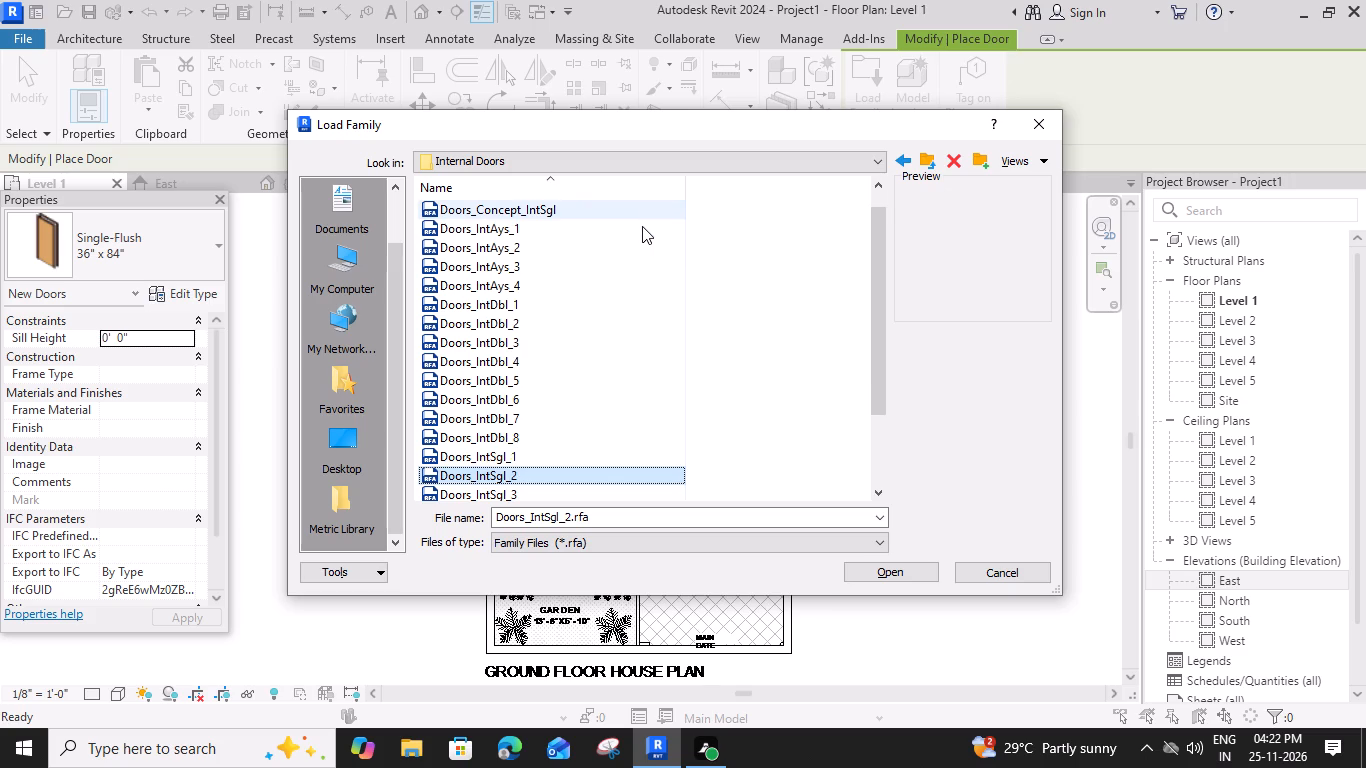
{"action": "key", "text": "Down"}
{"action": "key", "text": "Down"}
{"action": "key", "text": "Down"}
{"action": "key", "text": "Down"}
{"action": "key", "text": "Down"}
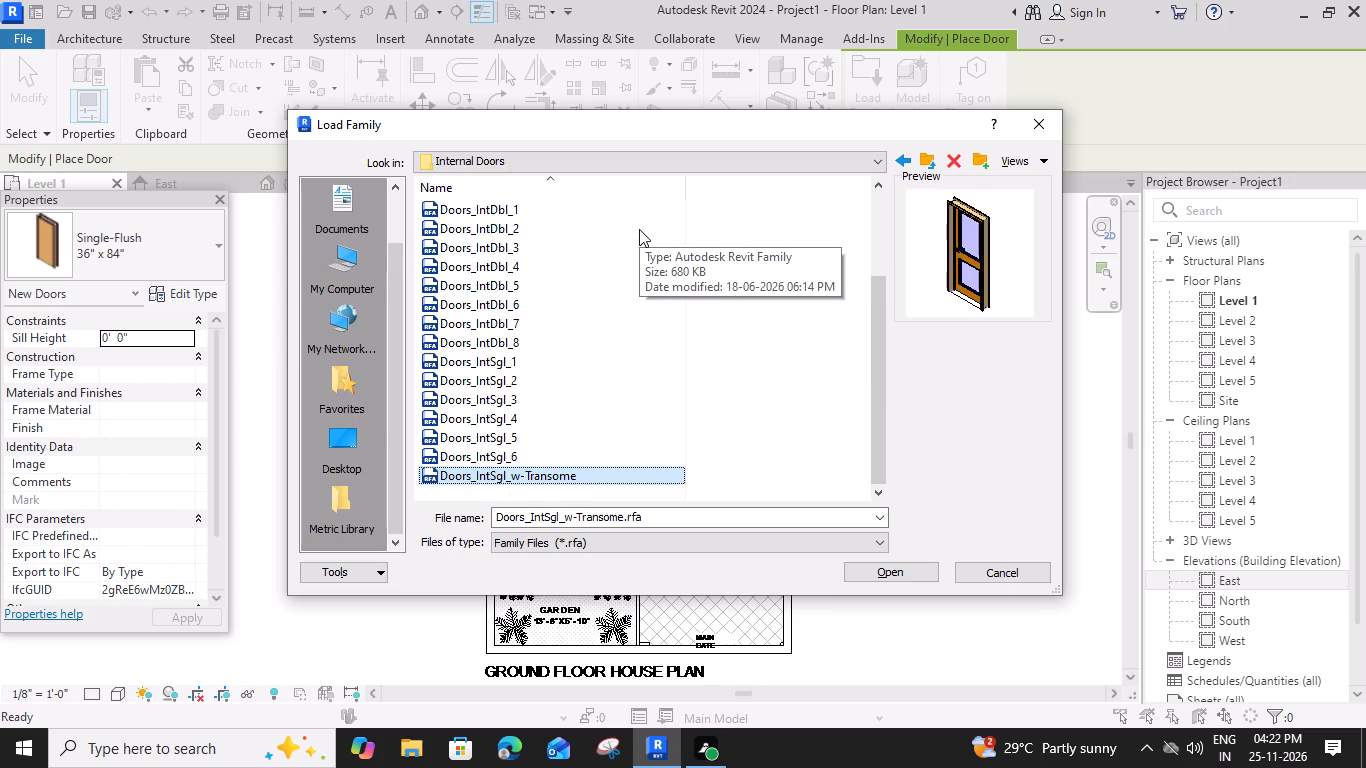
{"action": "key", "text": "Down"}
{"action": "key", "text": "Up"}
{"action": "key", "text": "Up"}
{"action": "key", "text": "Up"}
{"action": "key", "text": "Up"}
{"action": "key", "text": "Up"}
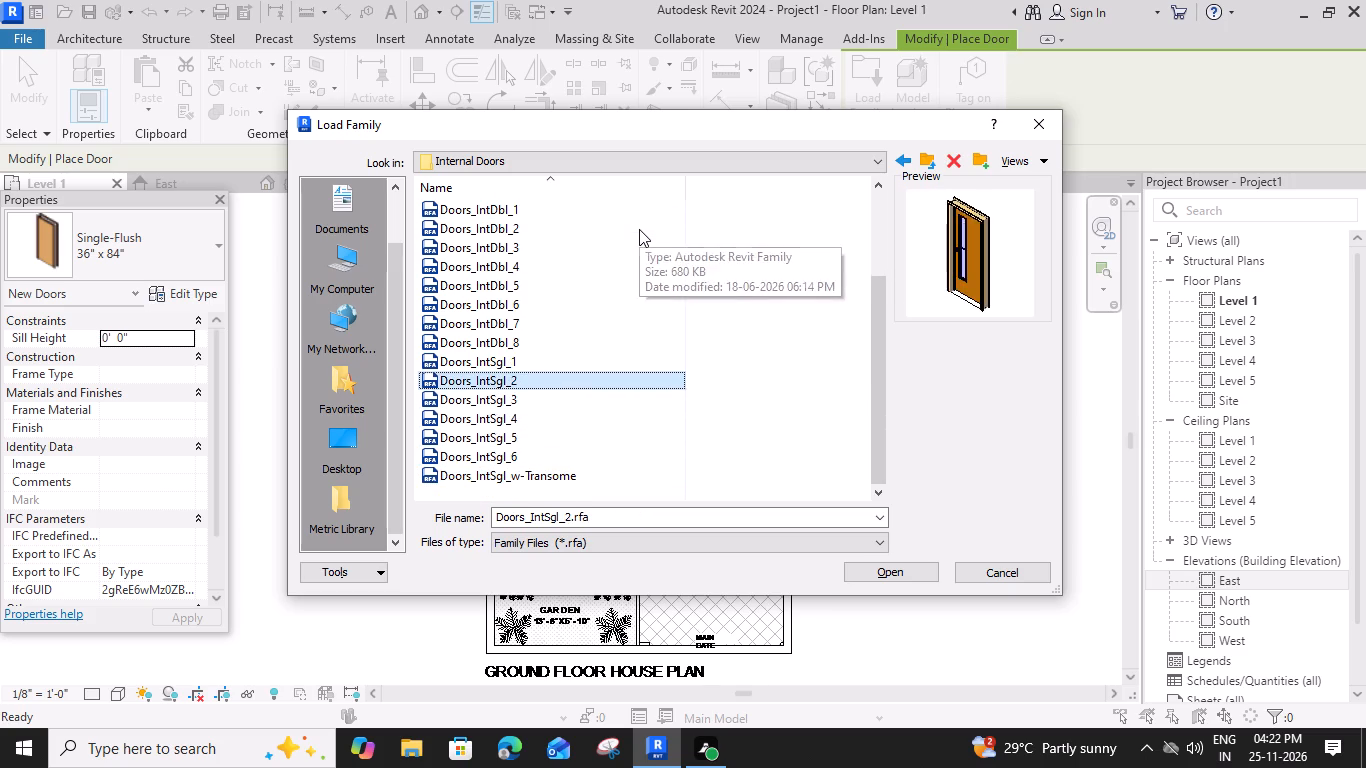
{"action": "key", "text": "Up"}
{"action": "key", "text": "Up"}
{"action": "key", "text": "Up"}
{"action": "key", "text": "Up"}
{"action": "key", "text": "Up"}
{"action": "key", "text": "Up"}
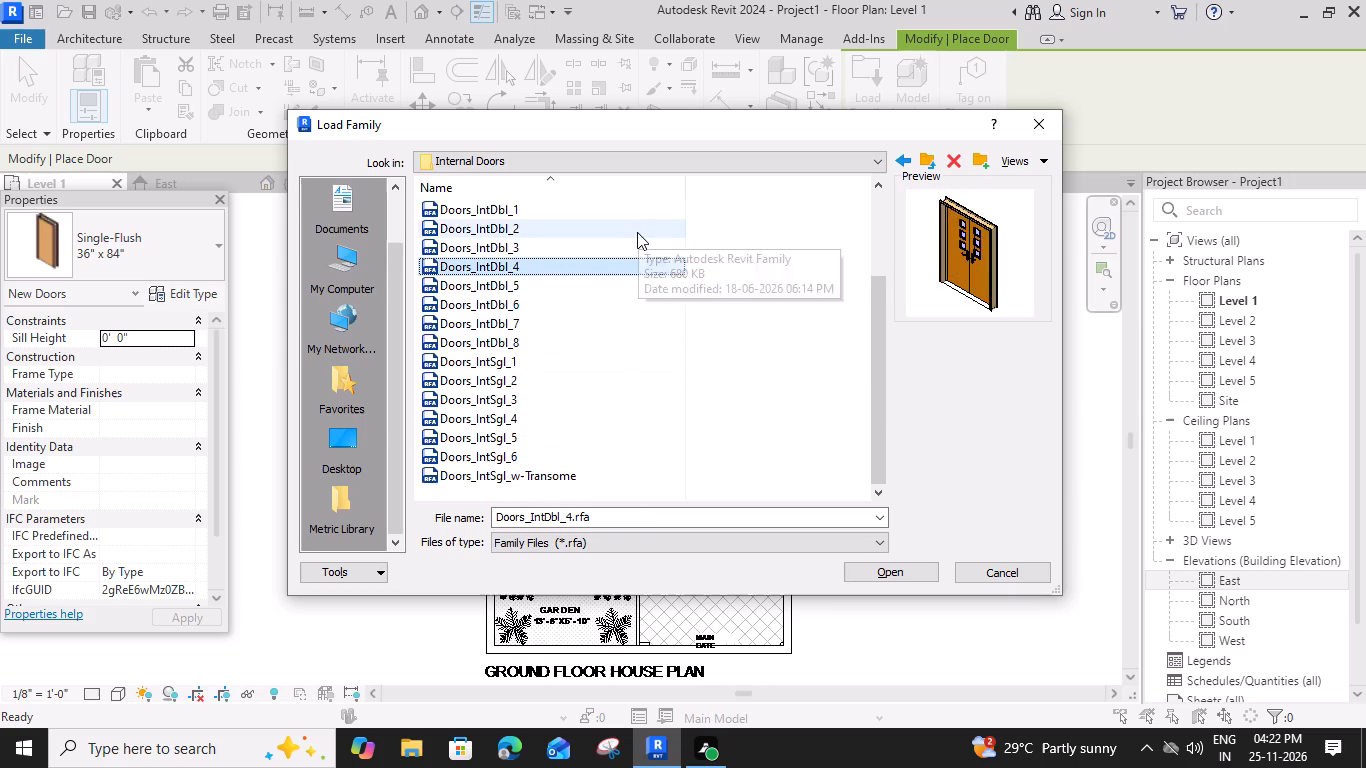
{"action": "key", "text": "Up"}
{"action": "key", "text": "Up"}
{"action": "key", "text": "Up"}
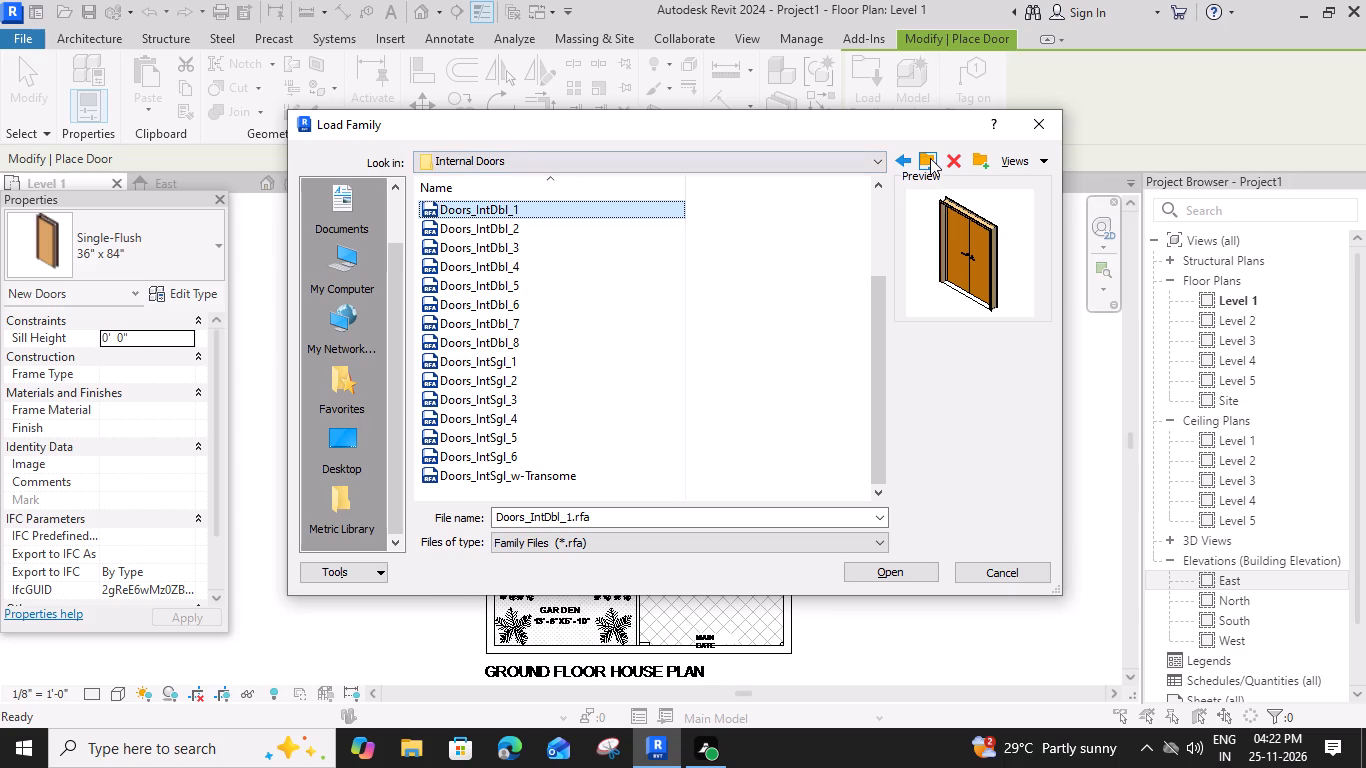
Go to the Doors > External Doors folder and preview its door families.
{"action": "left_click", "coordinate": [930, 158]}
{"action": "double_click", "coordinate": [584, 232]}
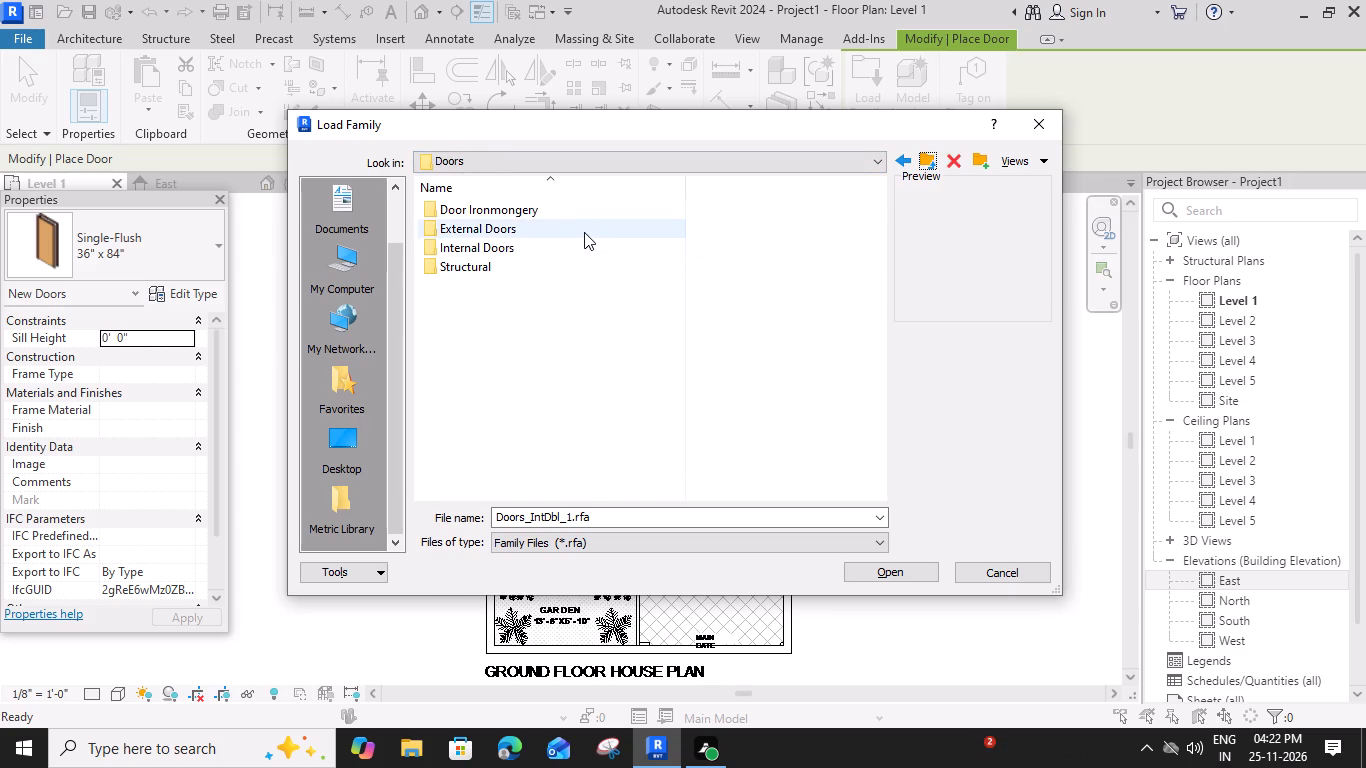
{"action": "left_click", "coordinate": [618, 213]}
{"action": "key", "text": "Down"}
{"action": "key", "text": "Down"}
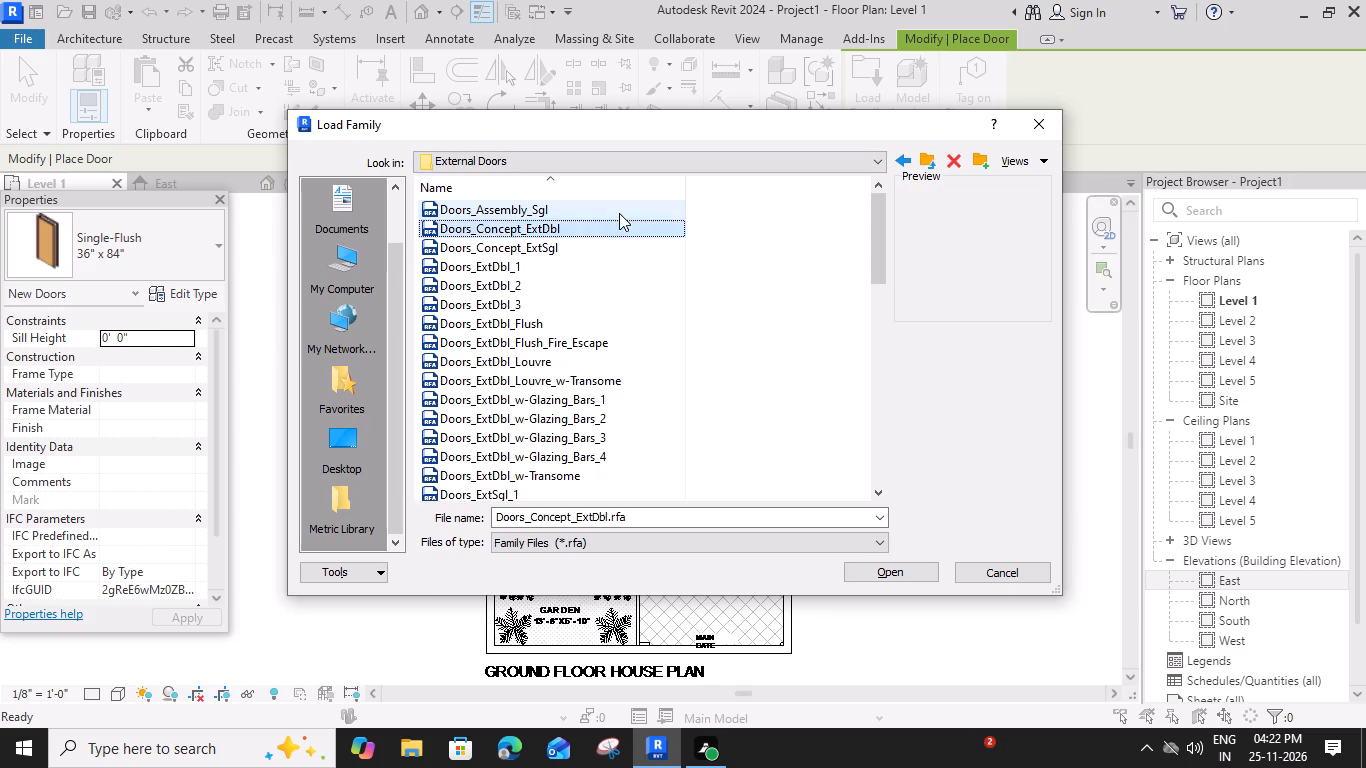
{"action": "key", "text": "Down"}
{"action": "key", "text": "Down"}
{"action": "key", "text": "Down"}
{"action": "key", "text": "Down"}
{"action": "key", "text": "Down"}
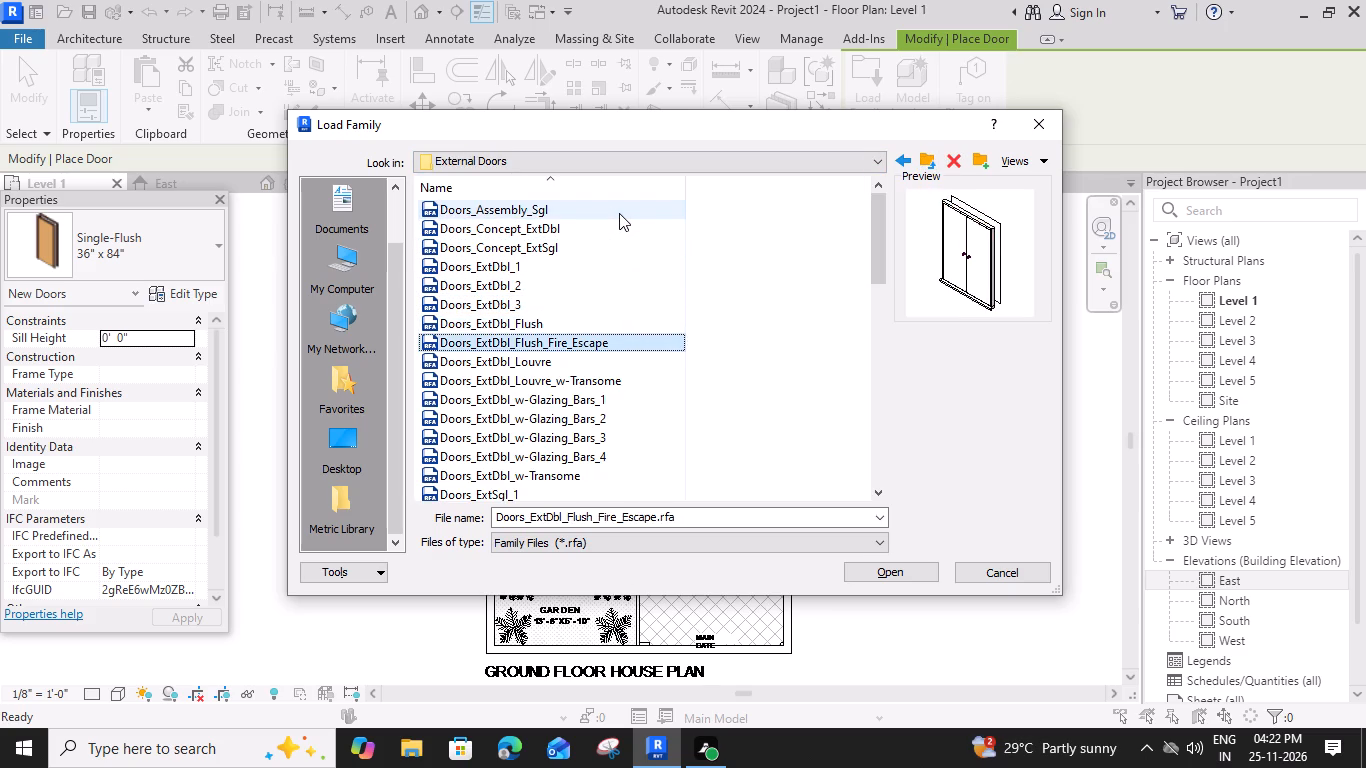
{"action": "key", "text": "Down"}
{"action": "key", "text": "Down"}
{"action": "key", "text": "Down"}
{"action": "key", "text": "Down"}
{"action": "key", "text": "Down"}
{"action": "key", "text": "Down"}
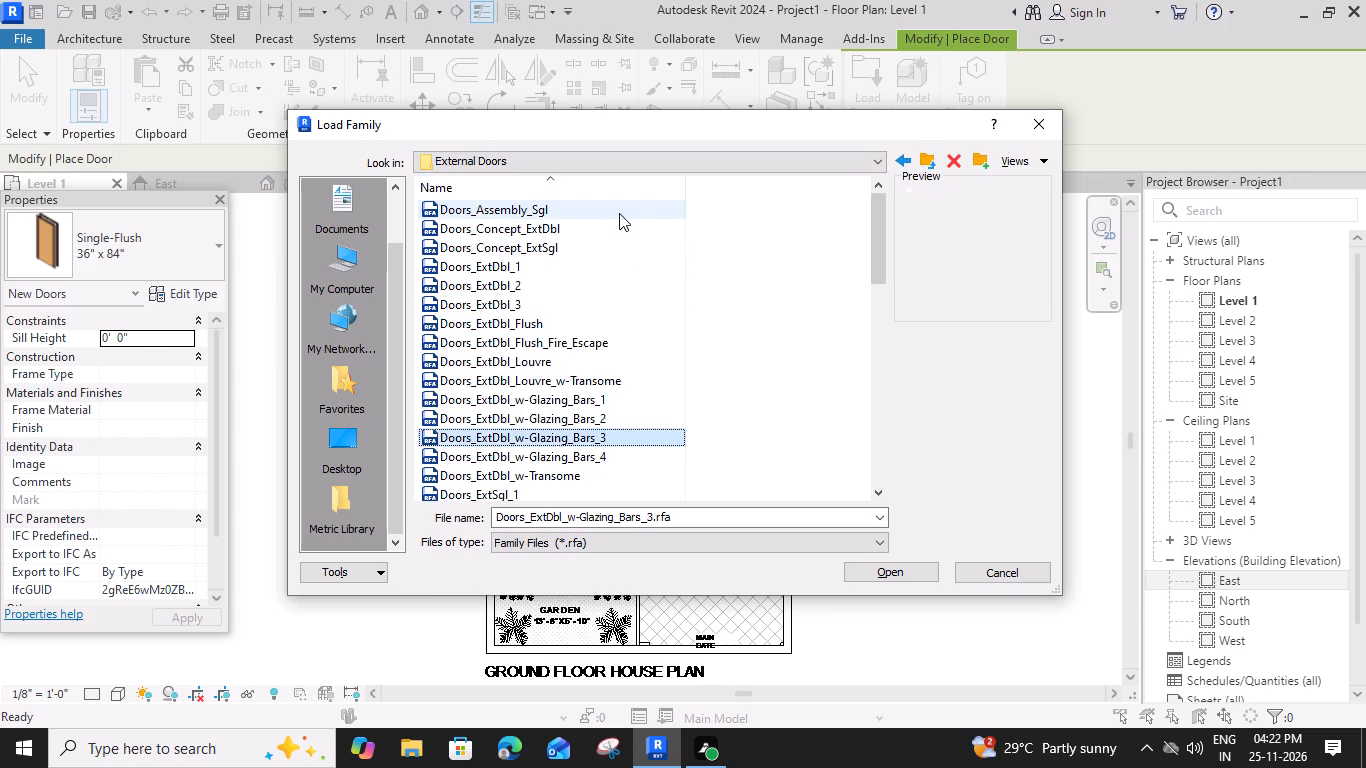
{"action": "key", "text": "Down"}
{"action": "key", "text": "Down"}
{"action": "key", "text": "Down"}
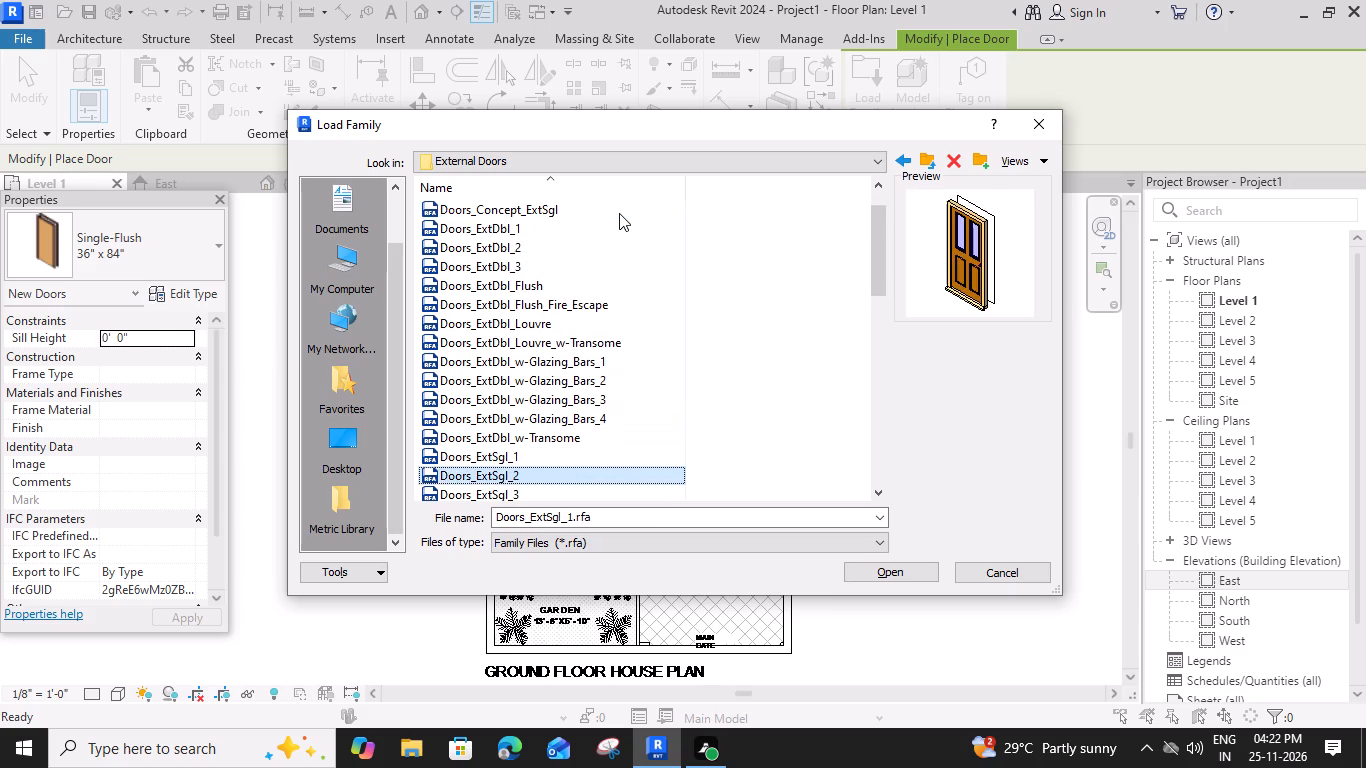
{"action": "key", "text": "Down"}
{"action": "key", "text": "Down"}
{"action": "key", "text": "Down"}
{"action": "key", "text": "Down"}
{"action": "key", "text": "Down"}
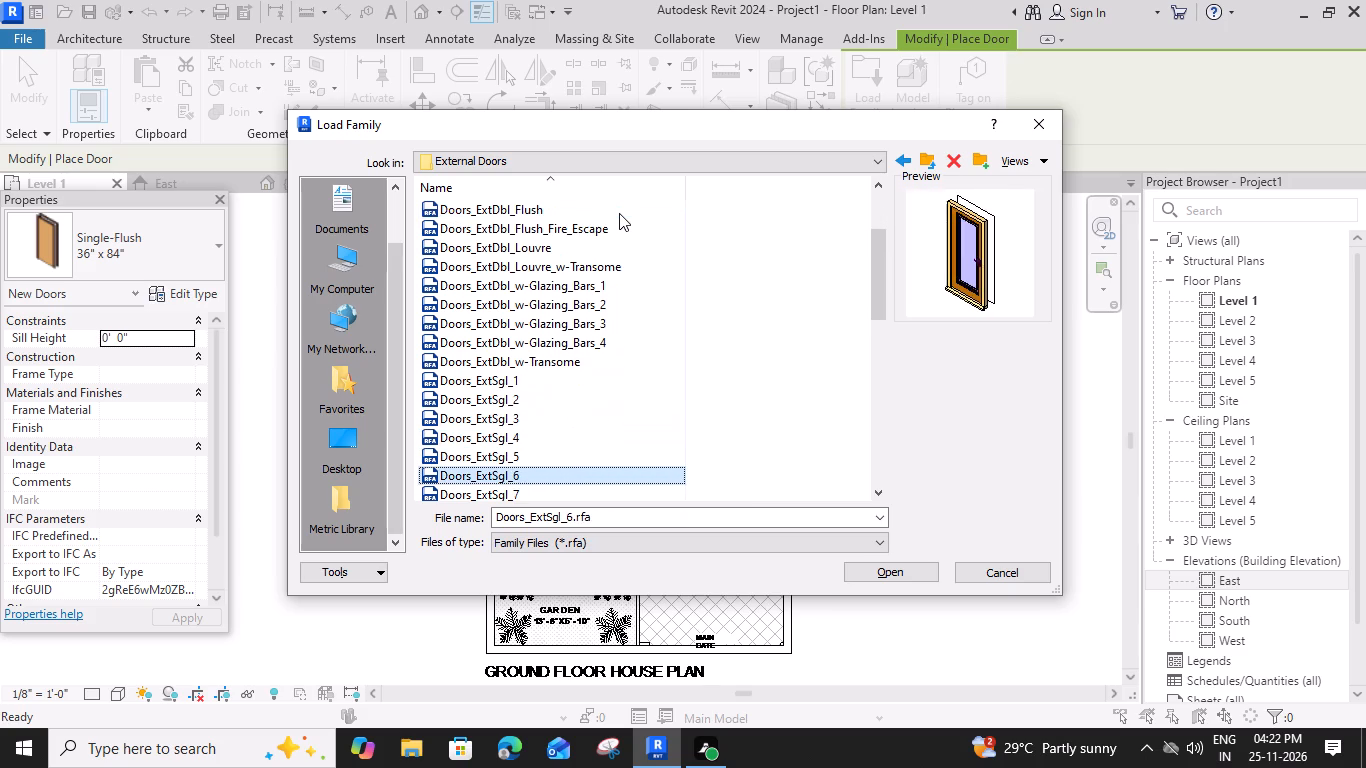
{"action": "key", "text": "Down"}
{"action": "key", "text": "Down"}
{"action": "key", "text": "Down"}
{"action": "key", "text": "Down"}
{"action": "key", "text": "Down"}
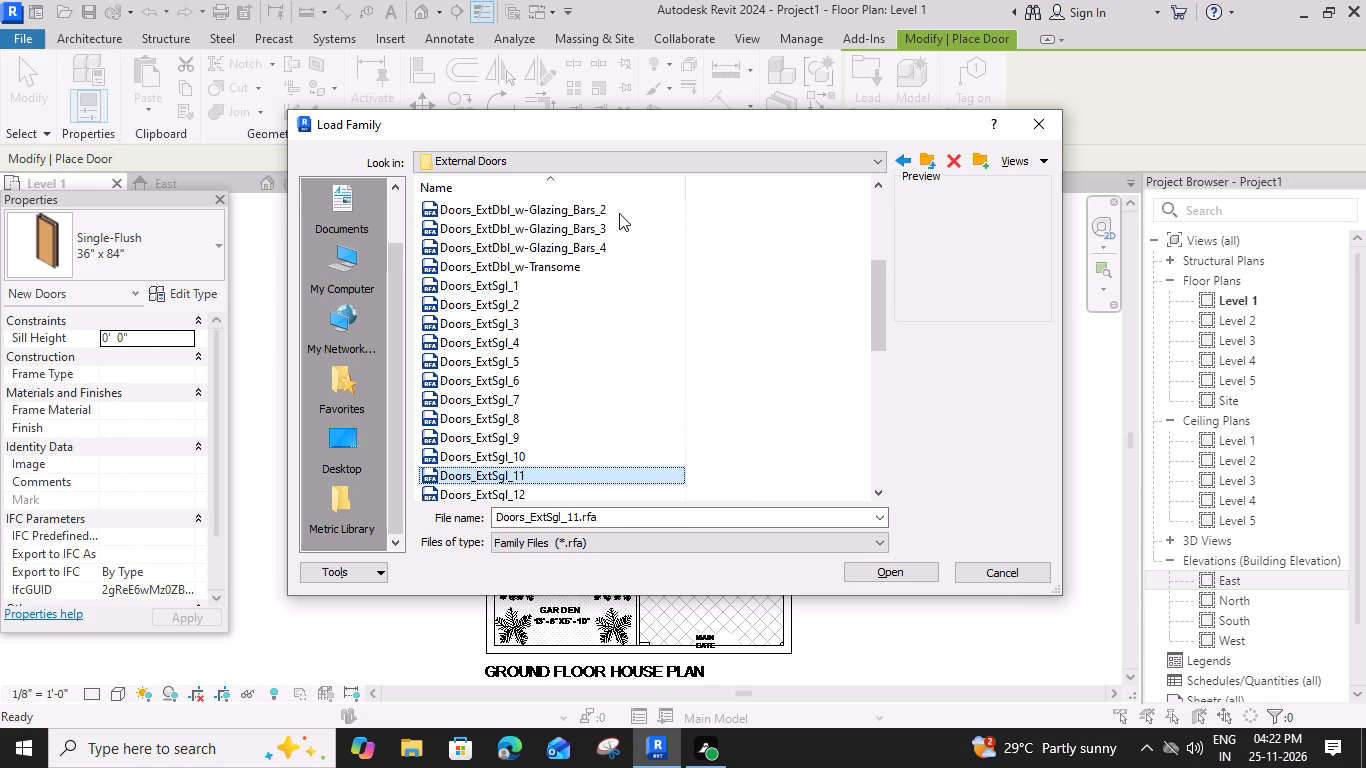
{"action": "key", "text": "Down"}
{"action": "key", "text": "Down"}
{"action": "key", "text": "Down"}
{"action": "key", "text": "Down"}
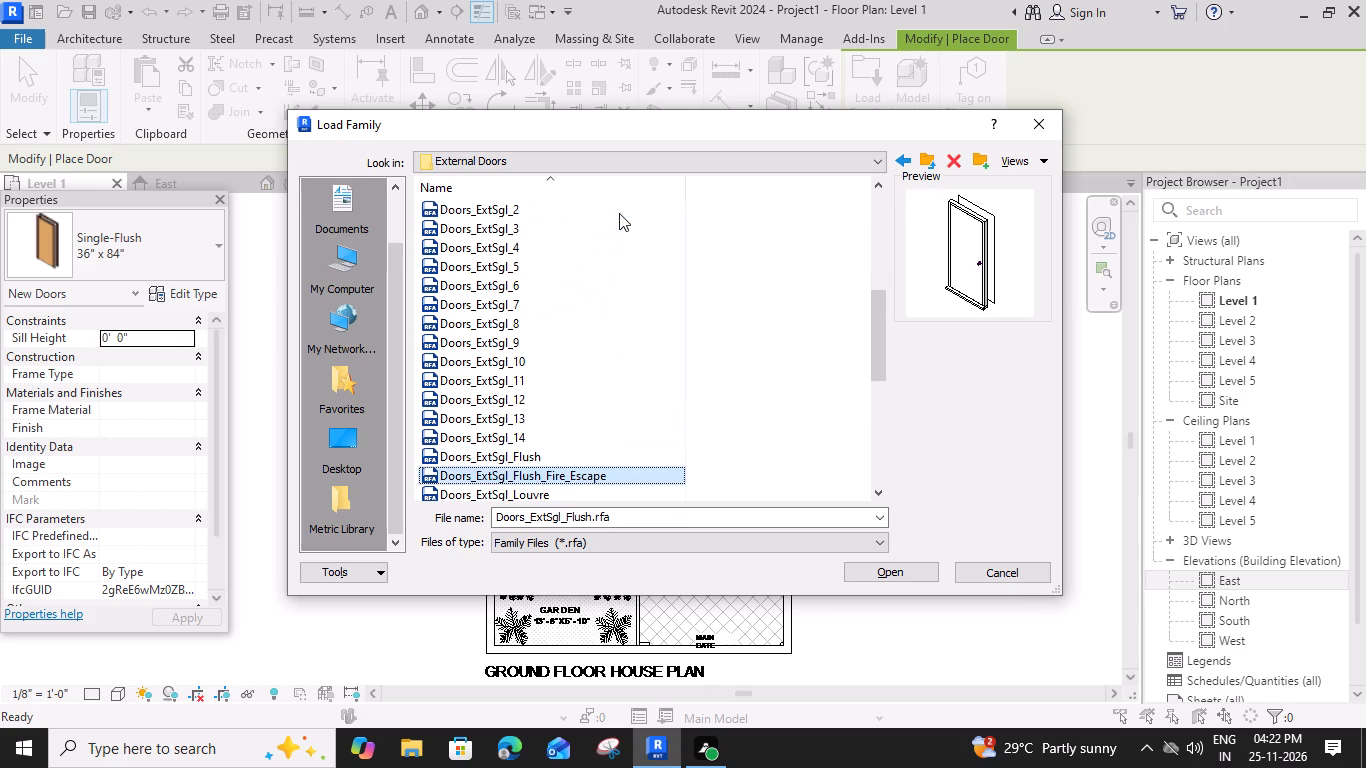
Pick the Doors_ExtSgl_12 family from the External Doors folder and load it into the project.
{"action": "key", "text": "Up"}
{"action": "key", "text": "Up"}
{"action": "key", "text": "Up"}
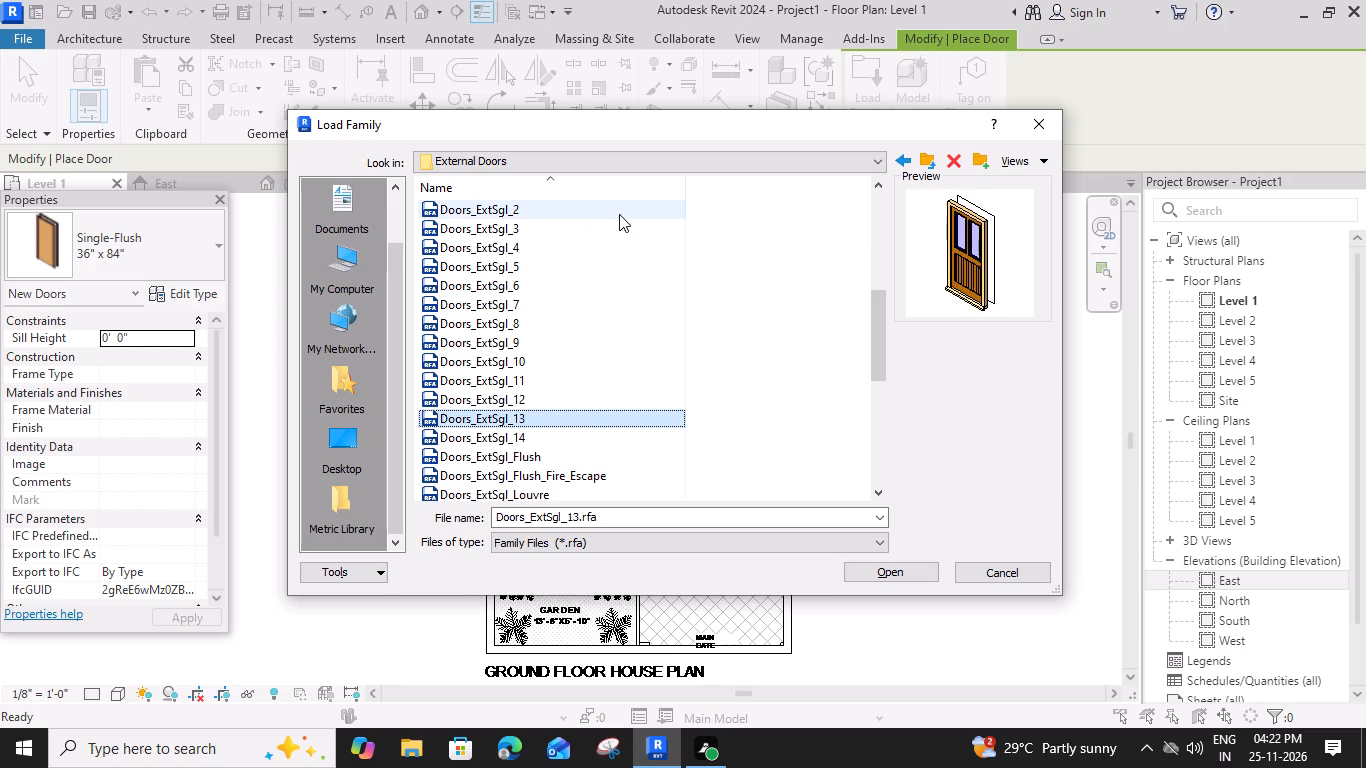
{"action": "key", "text": "Up"}
{"action": "key", "text": "Up"}
{"action": "key", "text": "Down"}
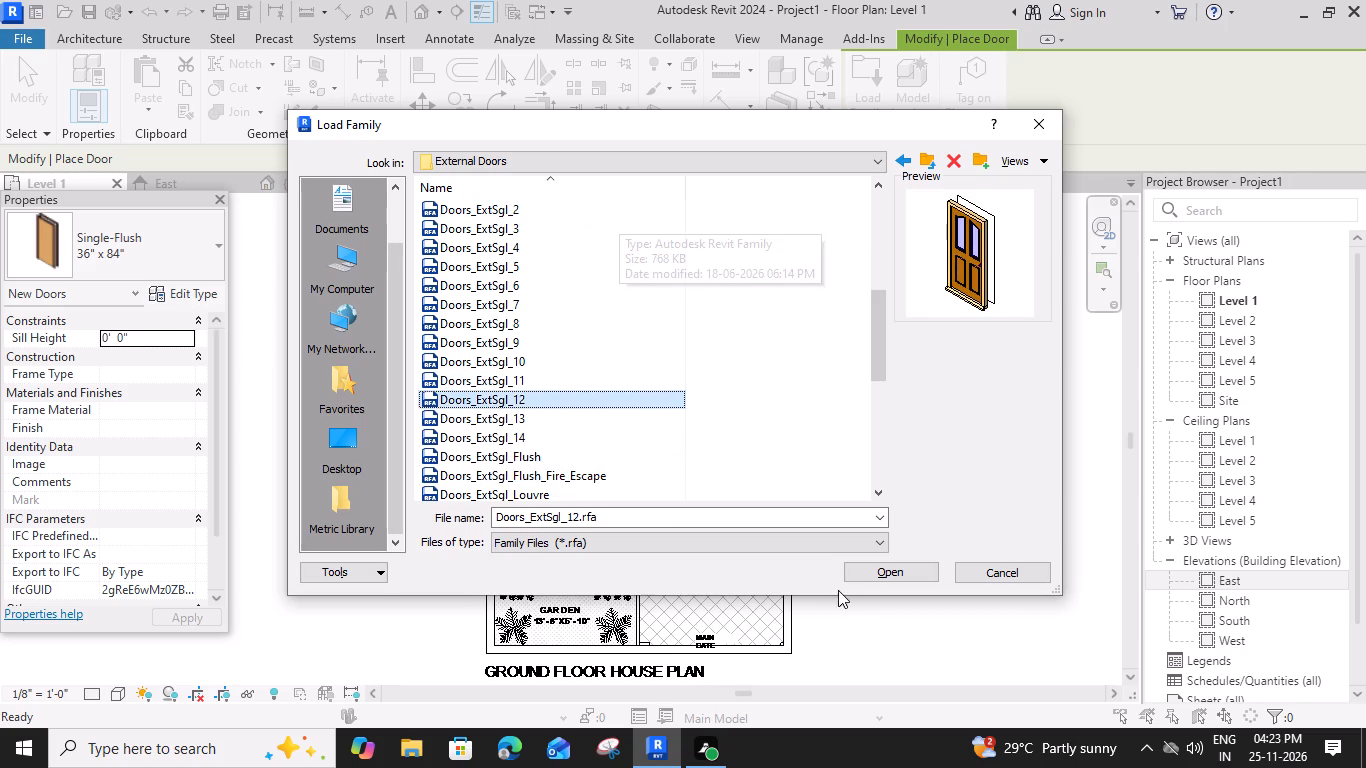
{"action": "left_click", "coordinate": [864, 573]}
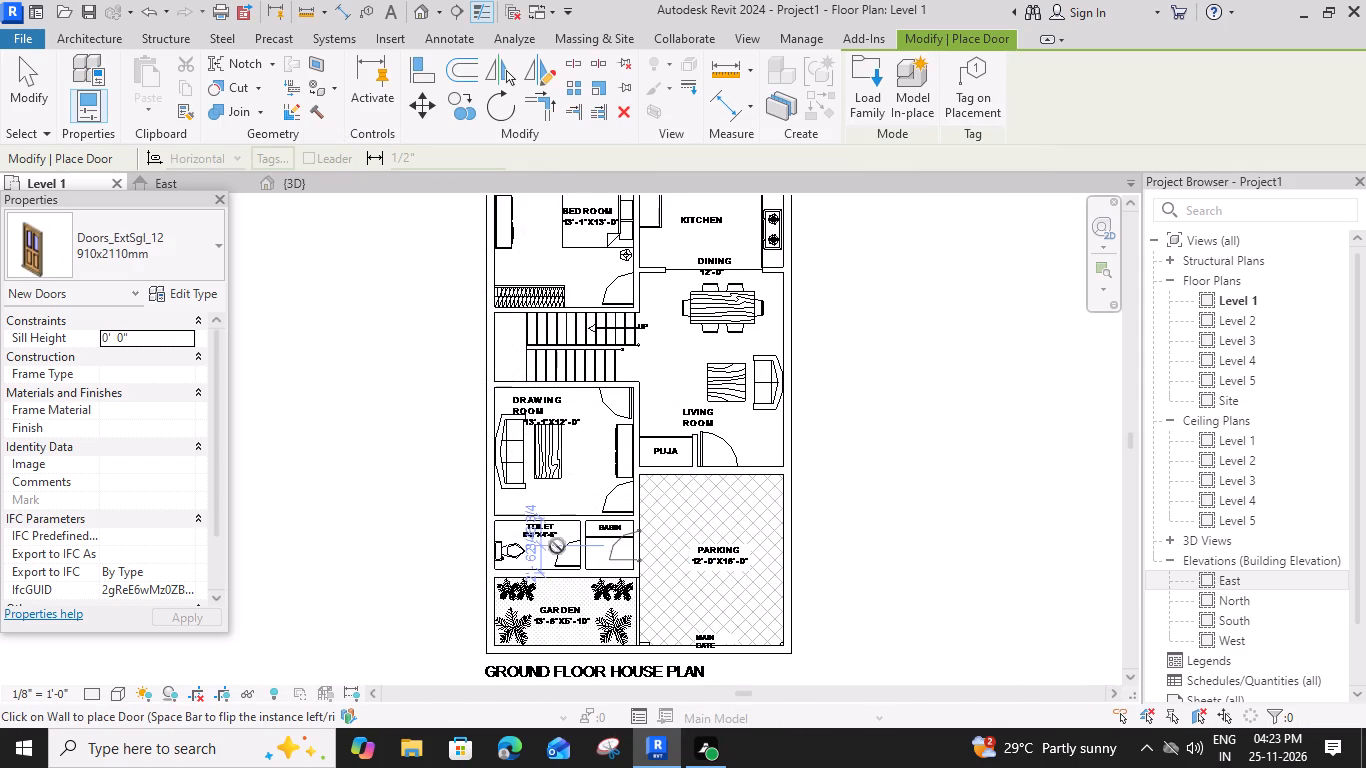
Duplicate the Doors_ExtSgl_12 type 910x2110mm as 910x2110mm 2.
{"action": "left_click", "coordinate": [207, 292]}
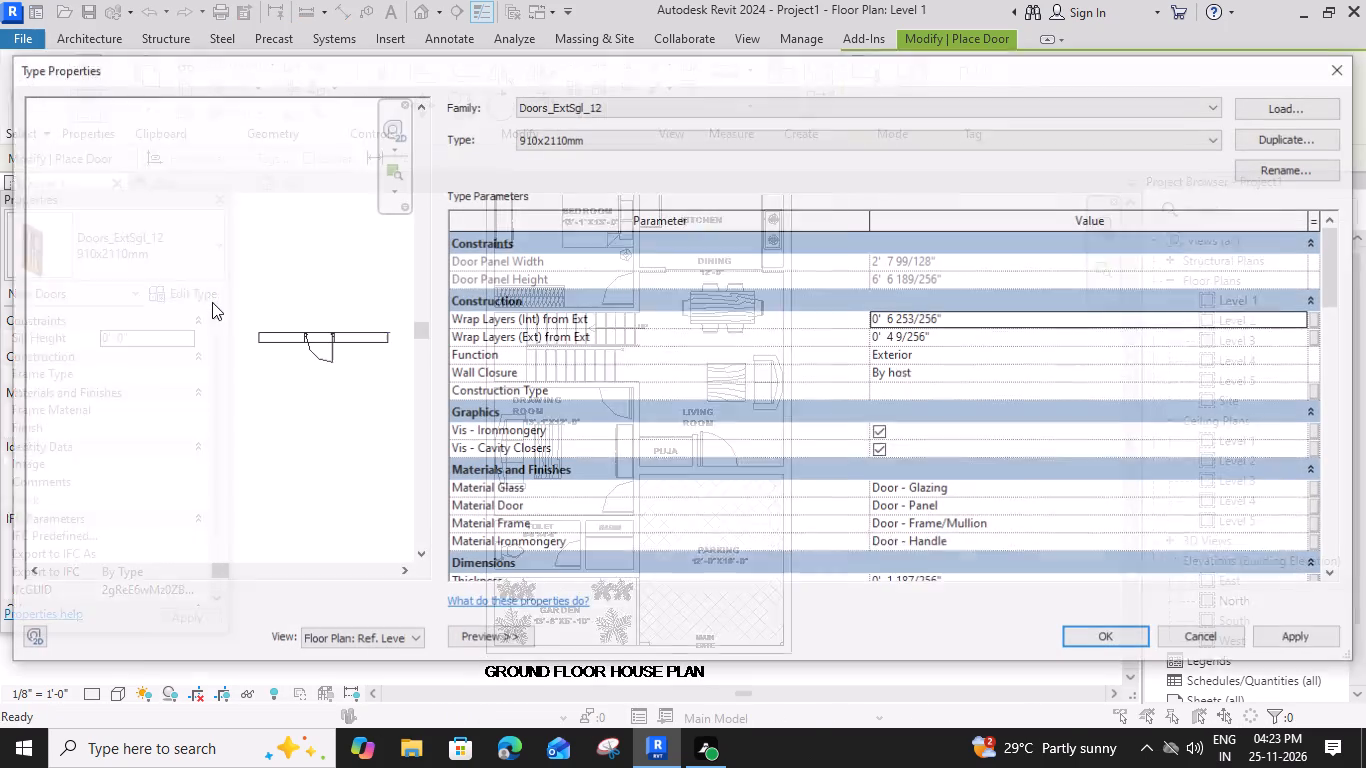
{"action": "left_click", "coordinate": [1296, 138]}
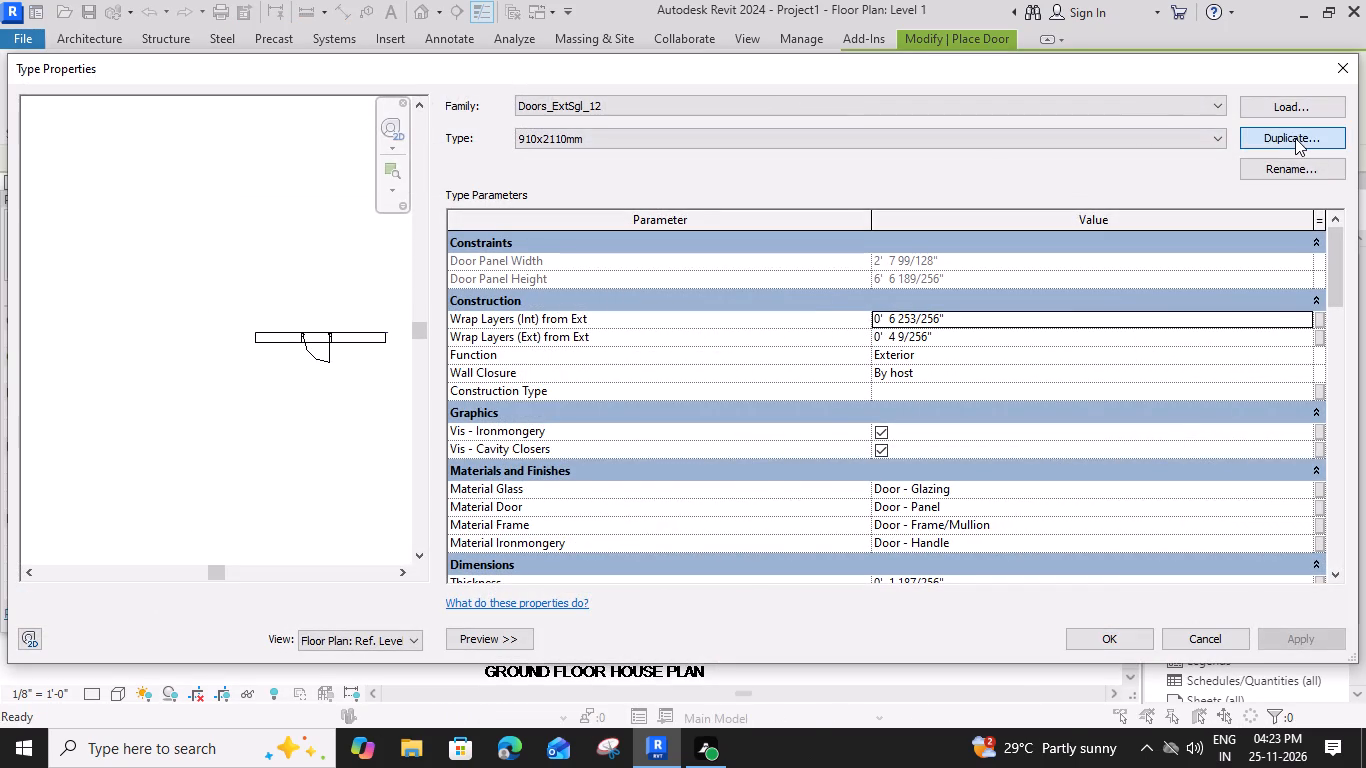
{"action": "left_click", "coordinate": [686, 411]}
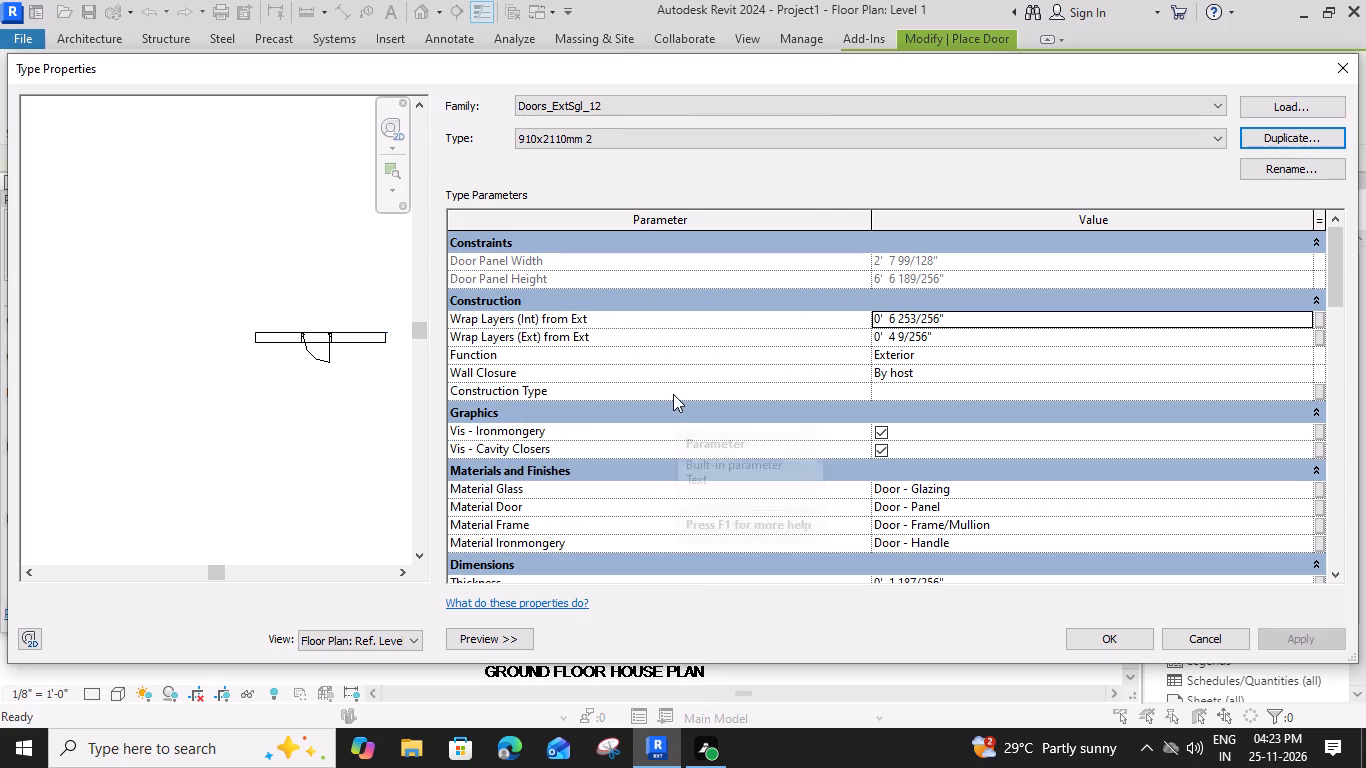
Set the duplicated door type's Rough Width to 3' 6" and Rough Height to 7' 0", and apply the type changes.
{"action": "scroll", "coordinate": [1030, 379], "scroll_direction": "down", "scroll_amount": 1}
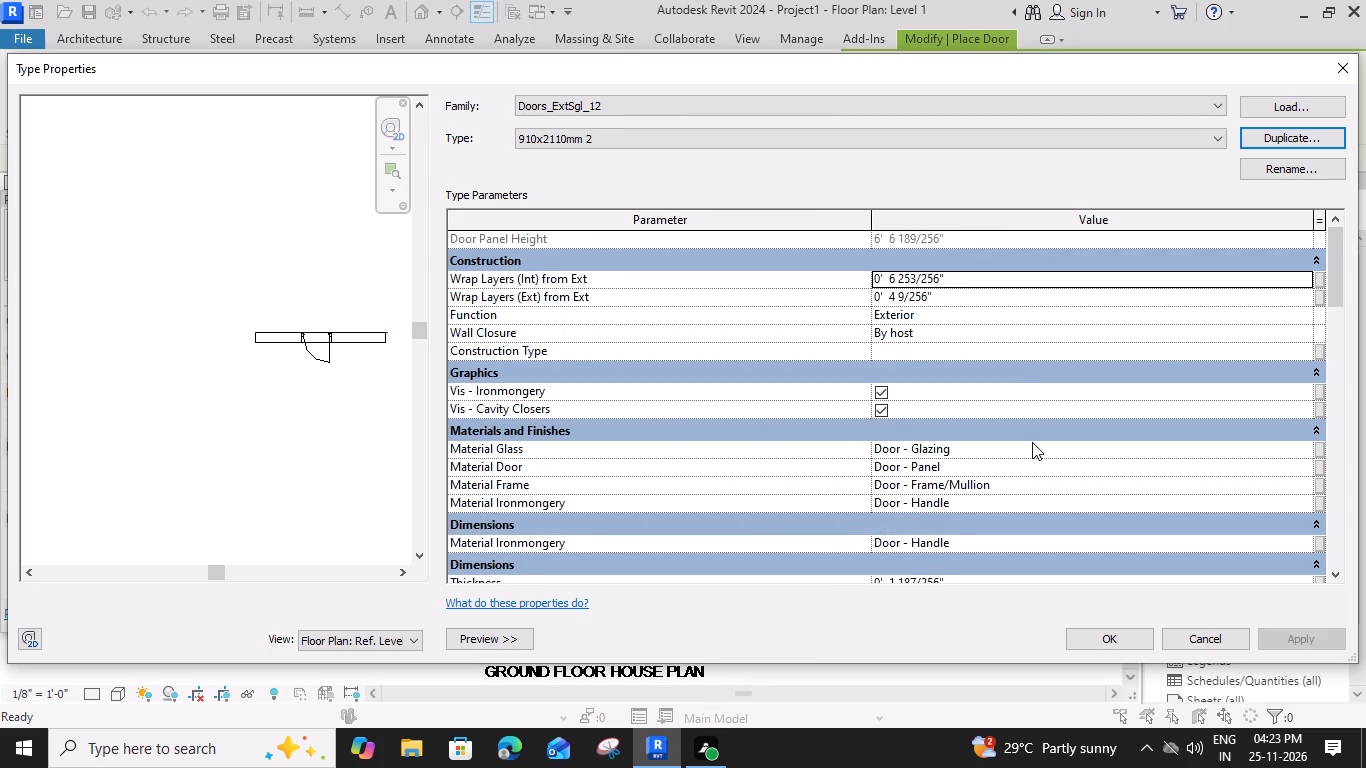
{"action": "scroll", "coordinate": [1032, 443], "scroll_direction": "down", "scroll_amount": 3}
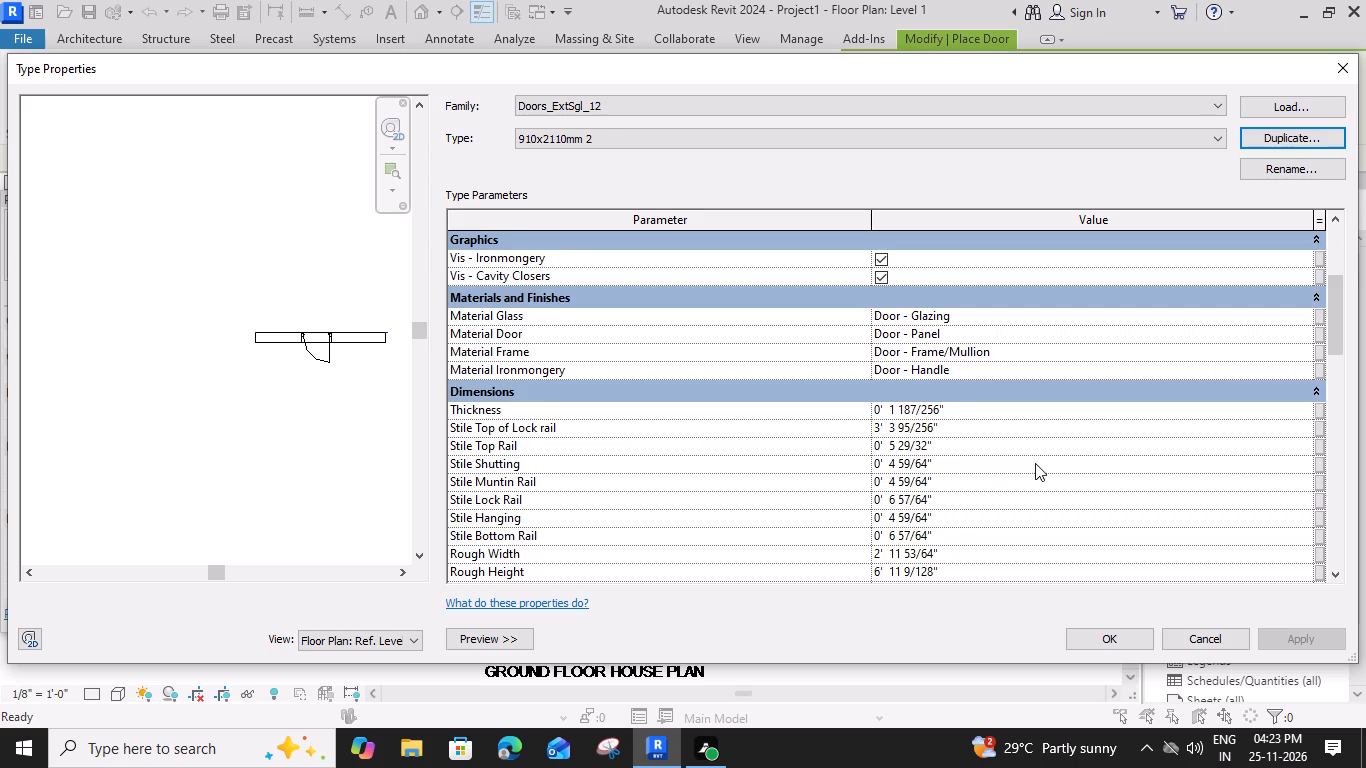
{"action": "scroll", "coordinate": [1035, 464], "scroll_direction": "down", "scroll_amount": 1}
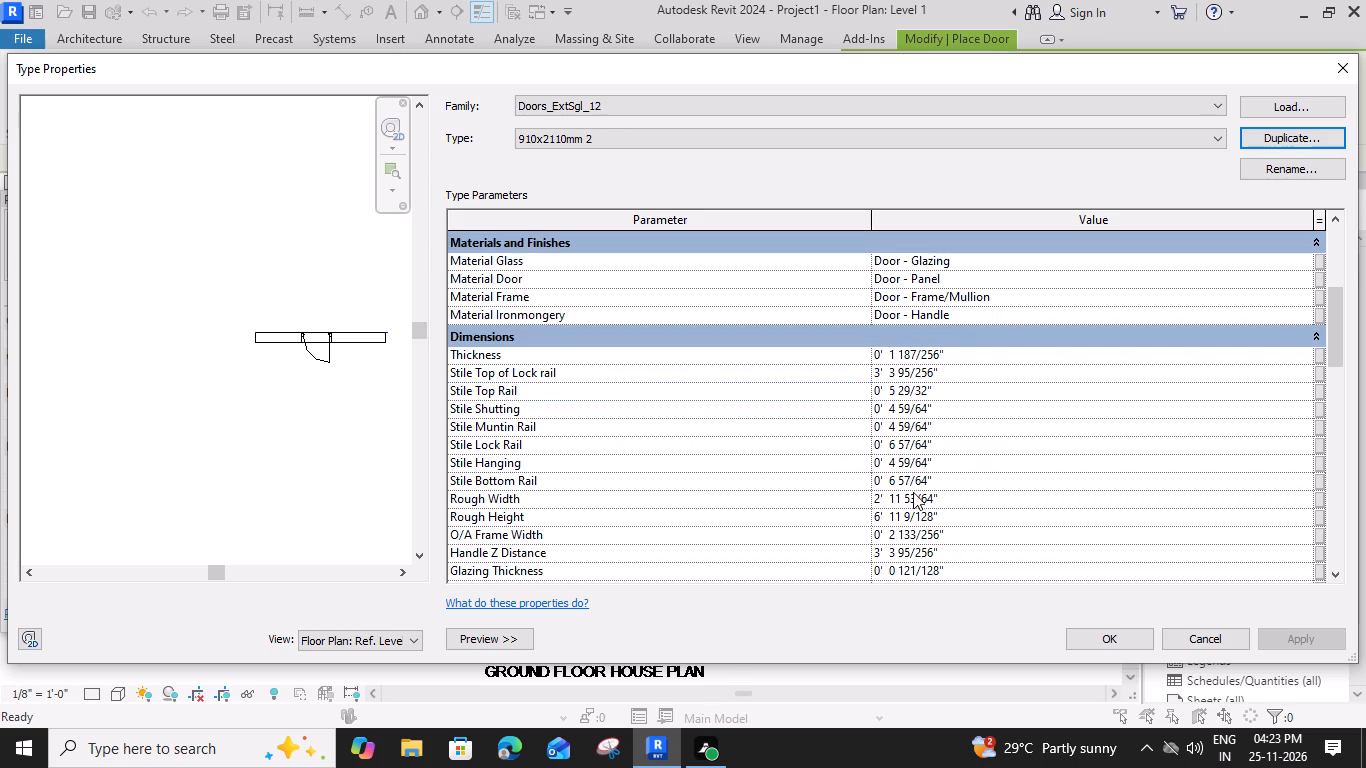
{"action": "left_click", "coordinate": [936, 493]}
{"action": "left_click_drag", "start_coordinate": [946, 499], "coordinate": [933, 501]}
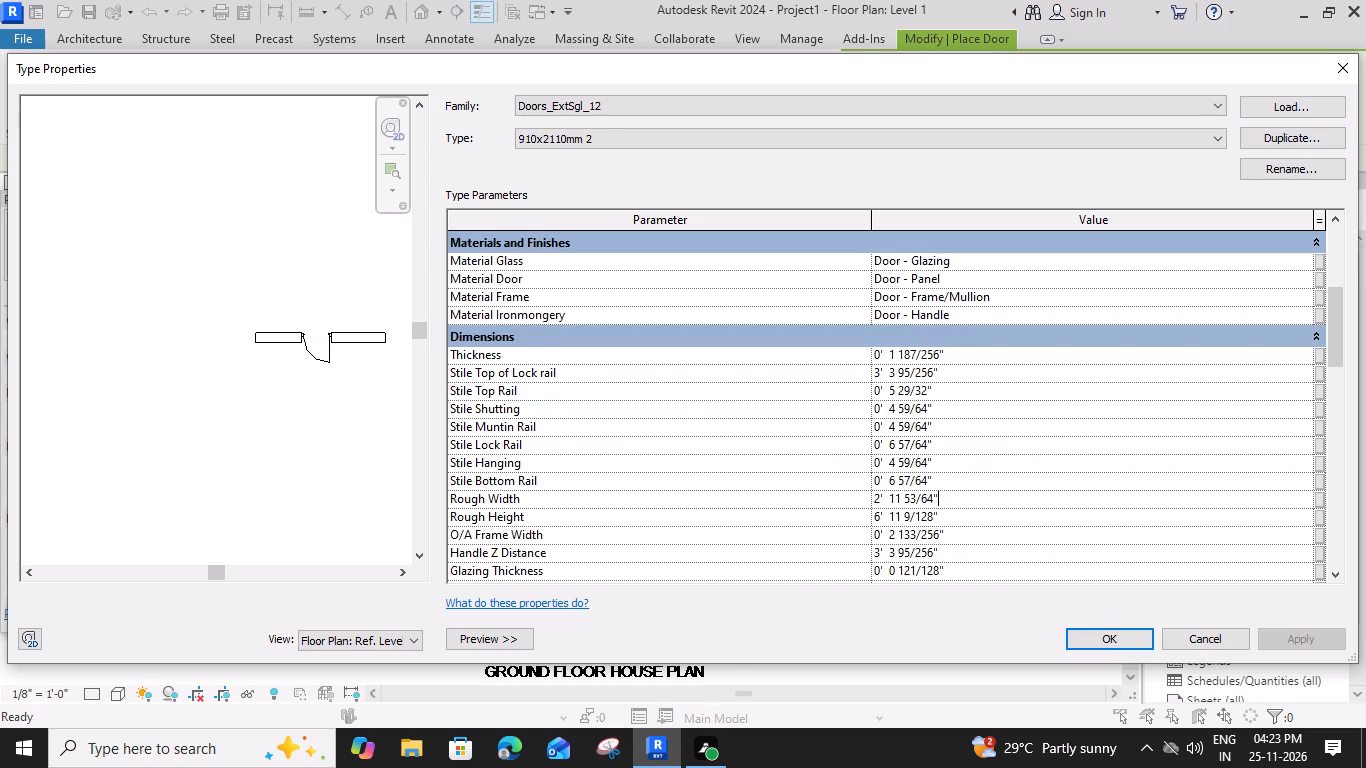
{"action": "left_click_drag", "start_coordinate": [933, 501], "coordinate": [817, 510]}
{"action": "type", "text": "4'"}
{"action": "key", "text": "BackSpace"}
{"action": "key", "text": "BackSpace"}
{"action": "type", "text": "3'6"}
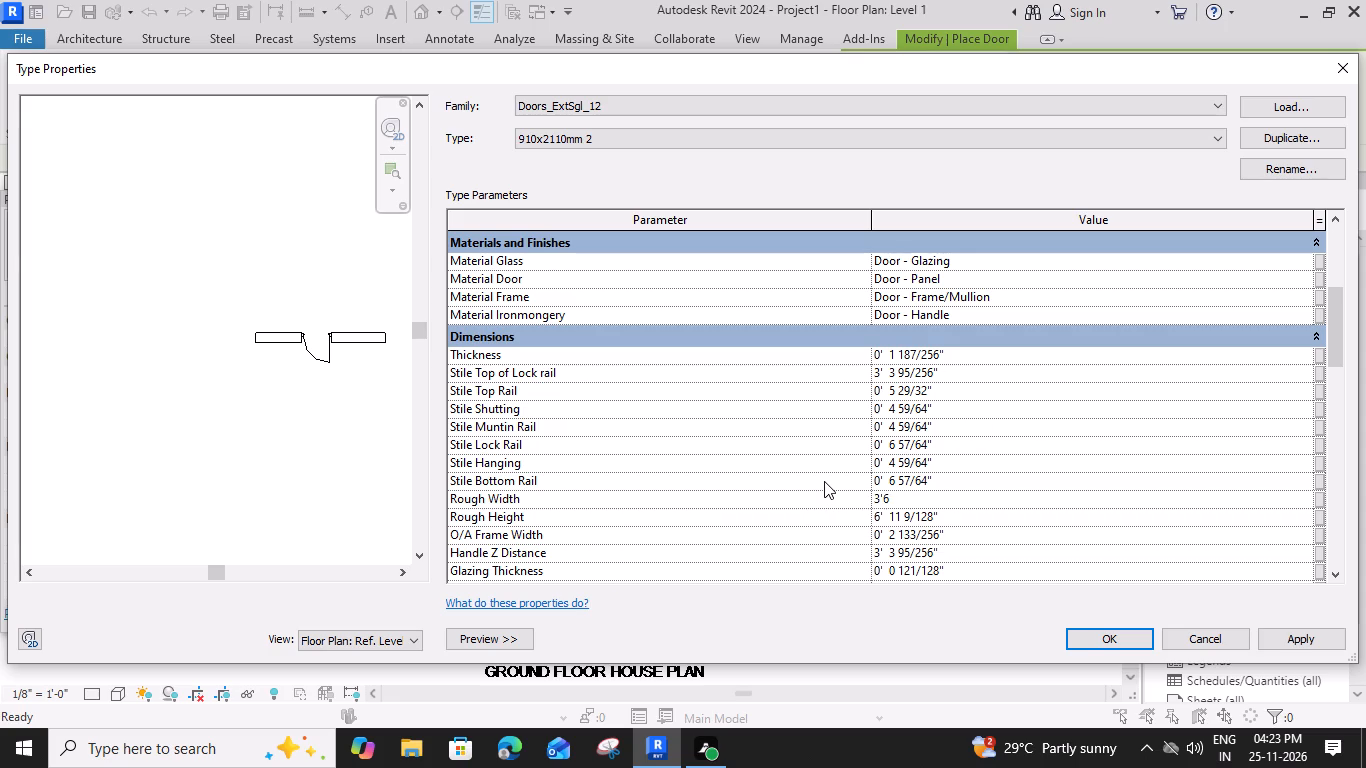
{"action": "key", "text": "shift+quotedbl"}
{"action": "key", "text": "Return"}
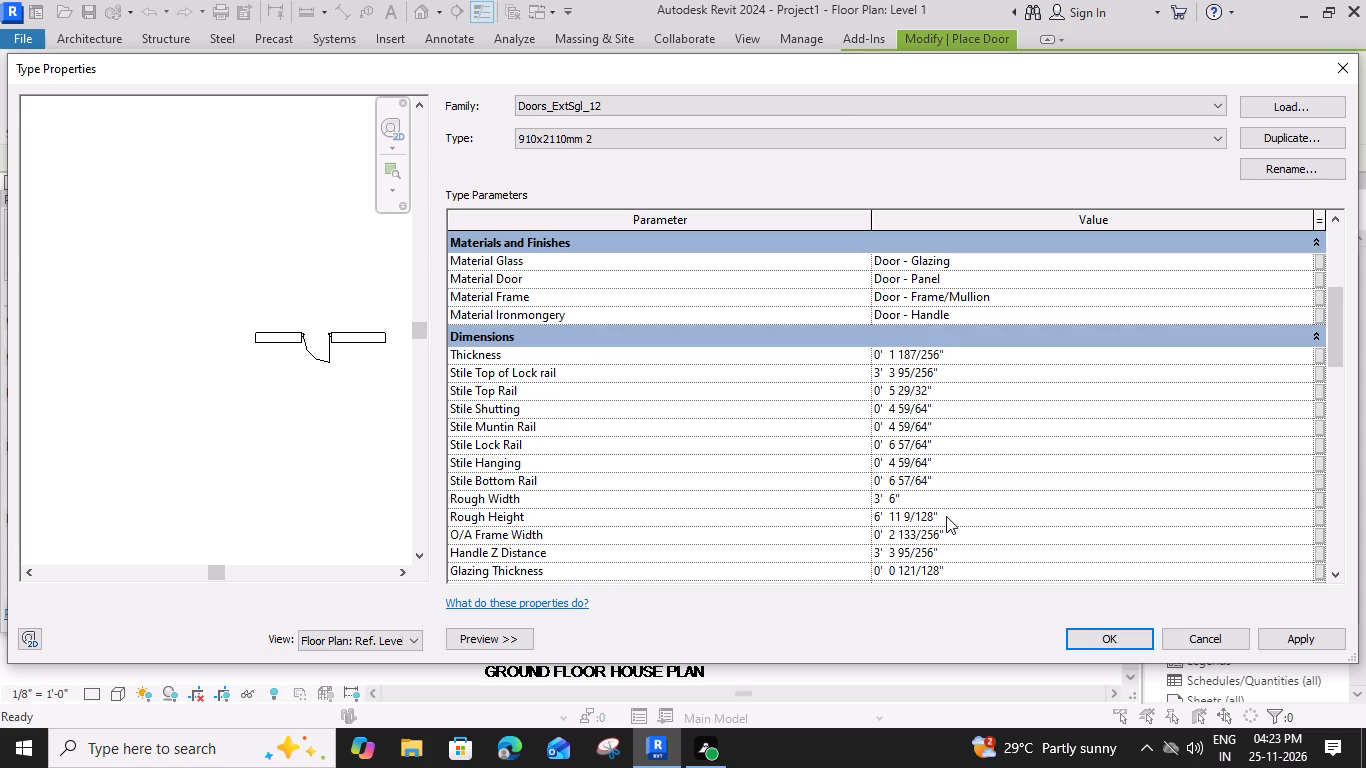
{"action": "left_click", "coordinate": [948, 516]}
{"action": "type", "text": "7'"}
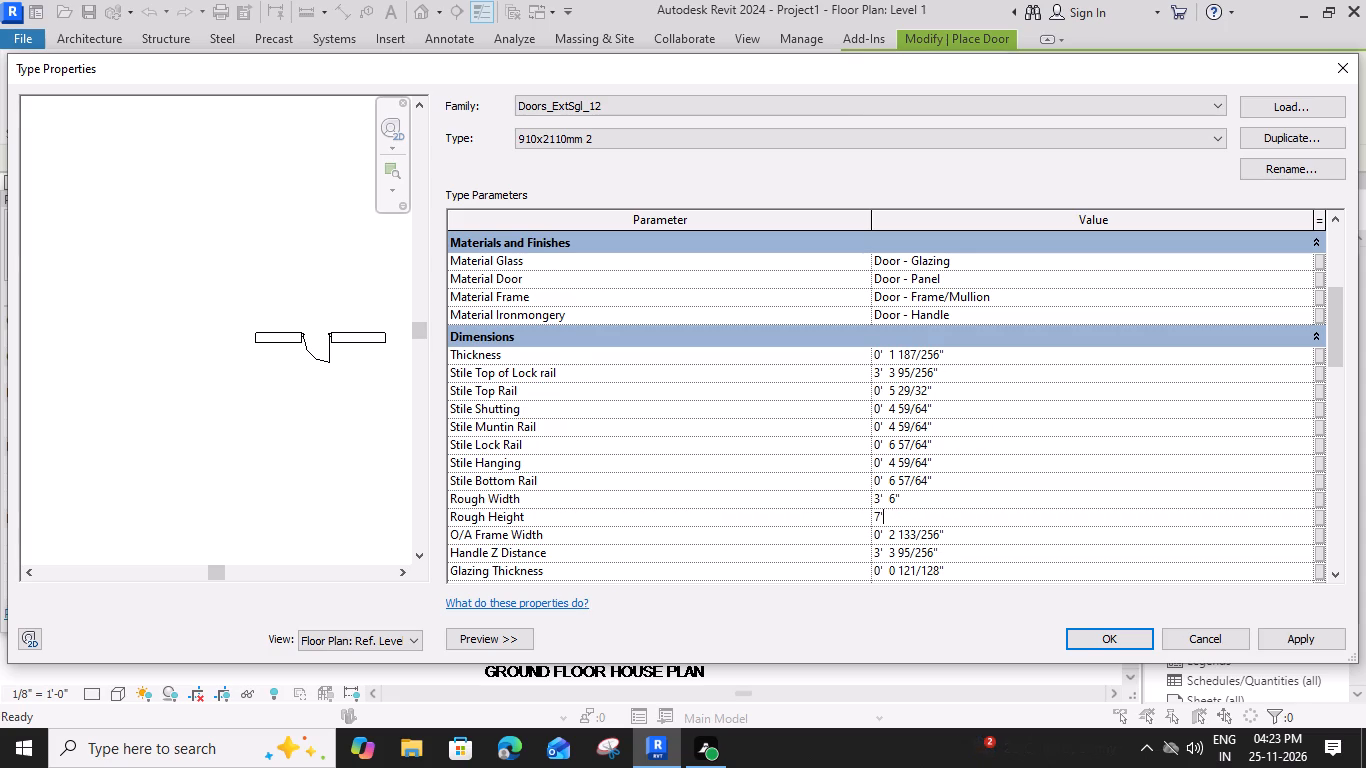
{"action": "key", "text": "Return"}
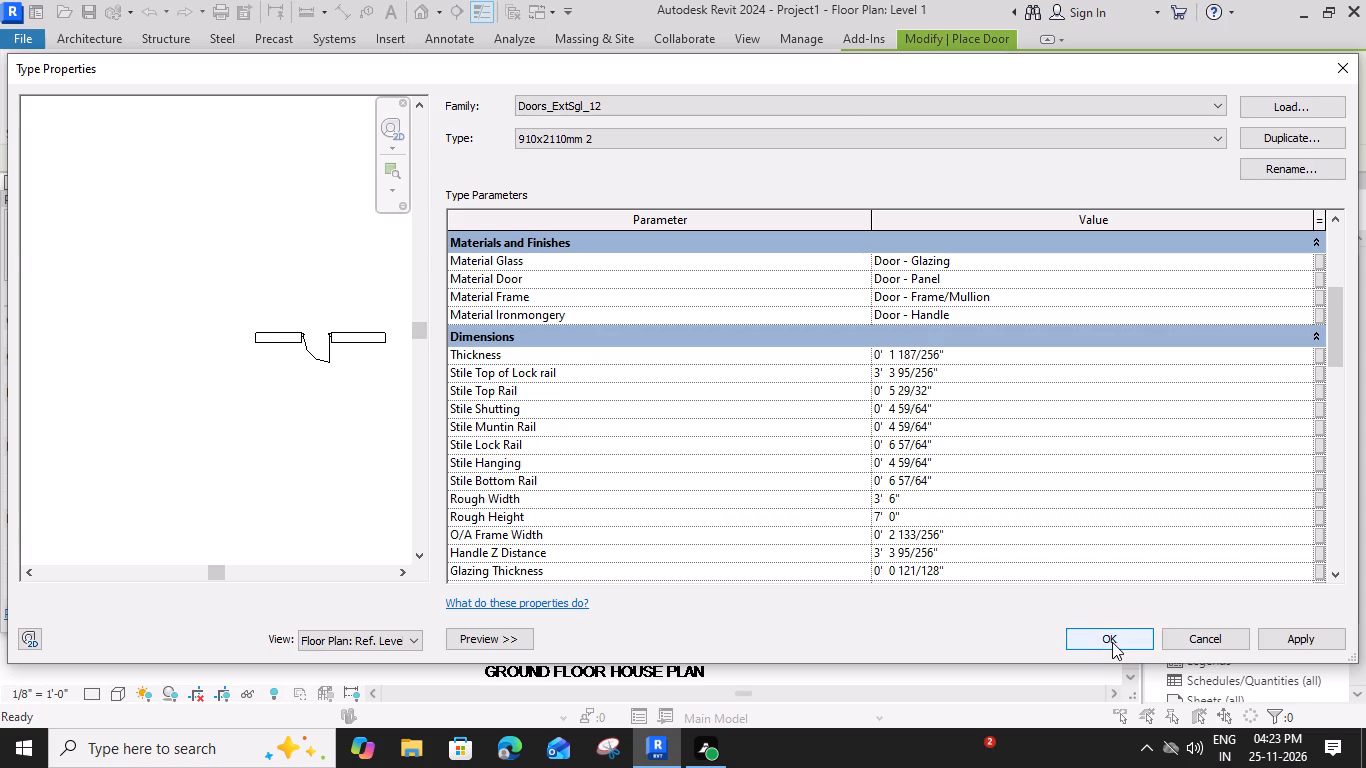
{"action": "left_click", "coordinate": [1112, 642]}
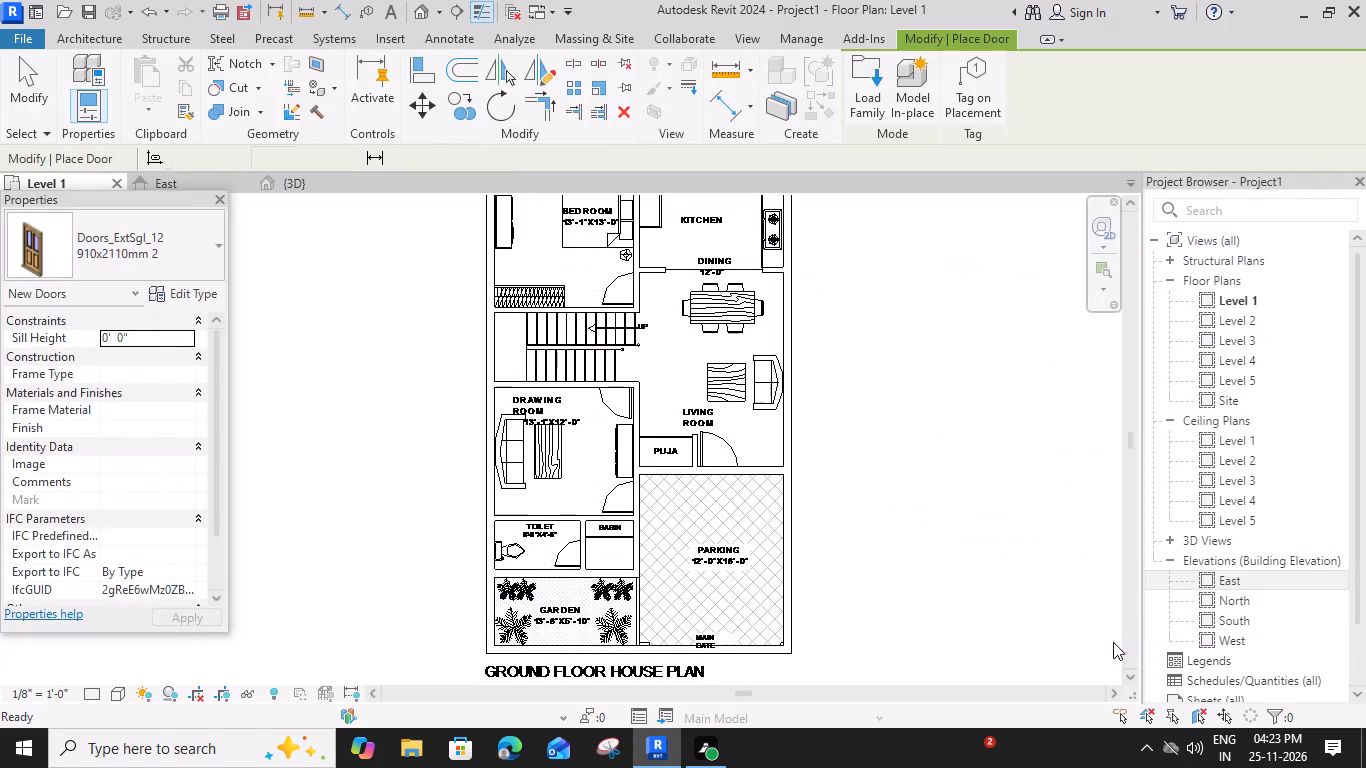
Set the Width of door type 910x2110mm 2 to 3' 9" to suit the living room entrance on the plan.
{"action": "scroll", "coordinate": [711, 457], "scroll_direction": "up", "scroll_amount": 9}
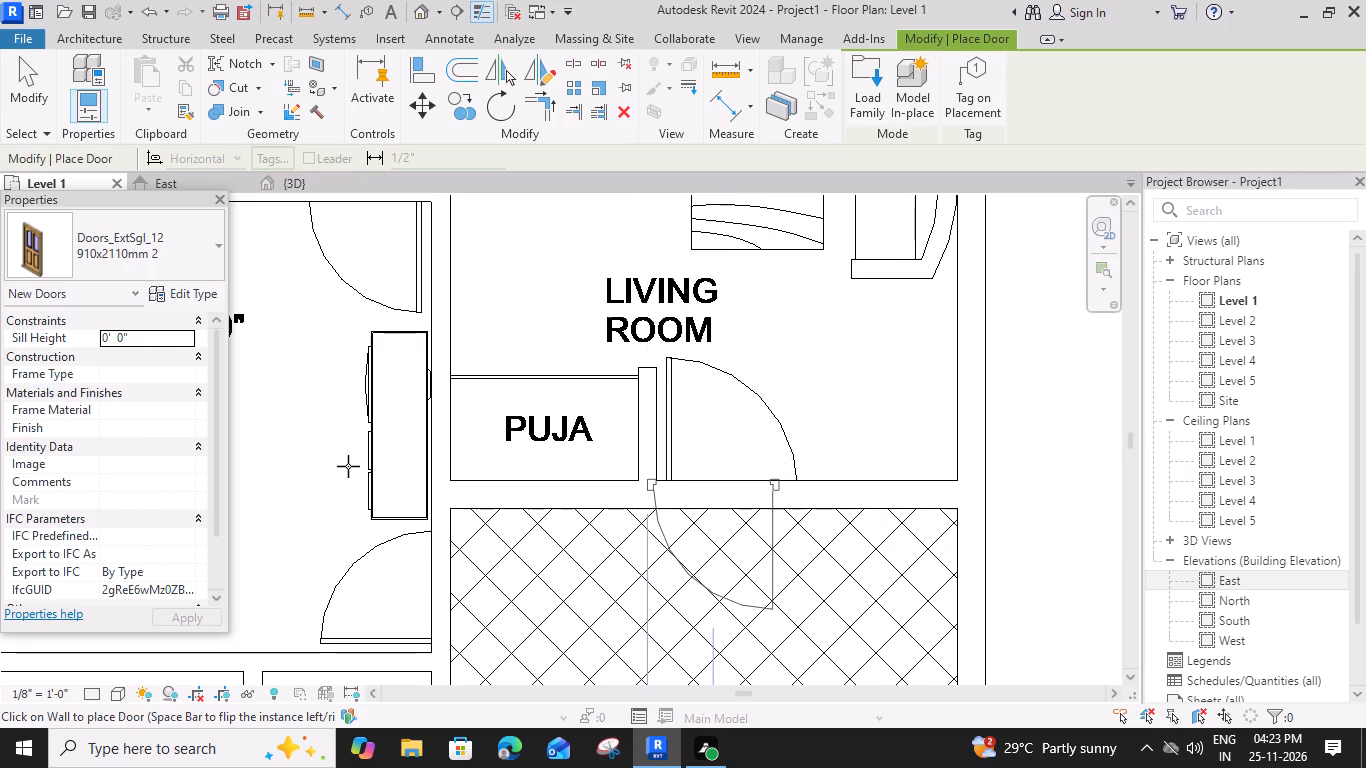
{"action": "left_click", "coordinate": [211, 292]}
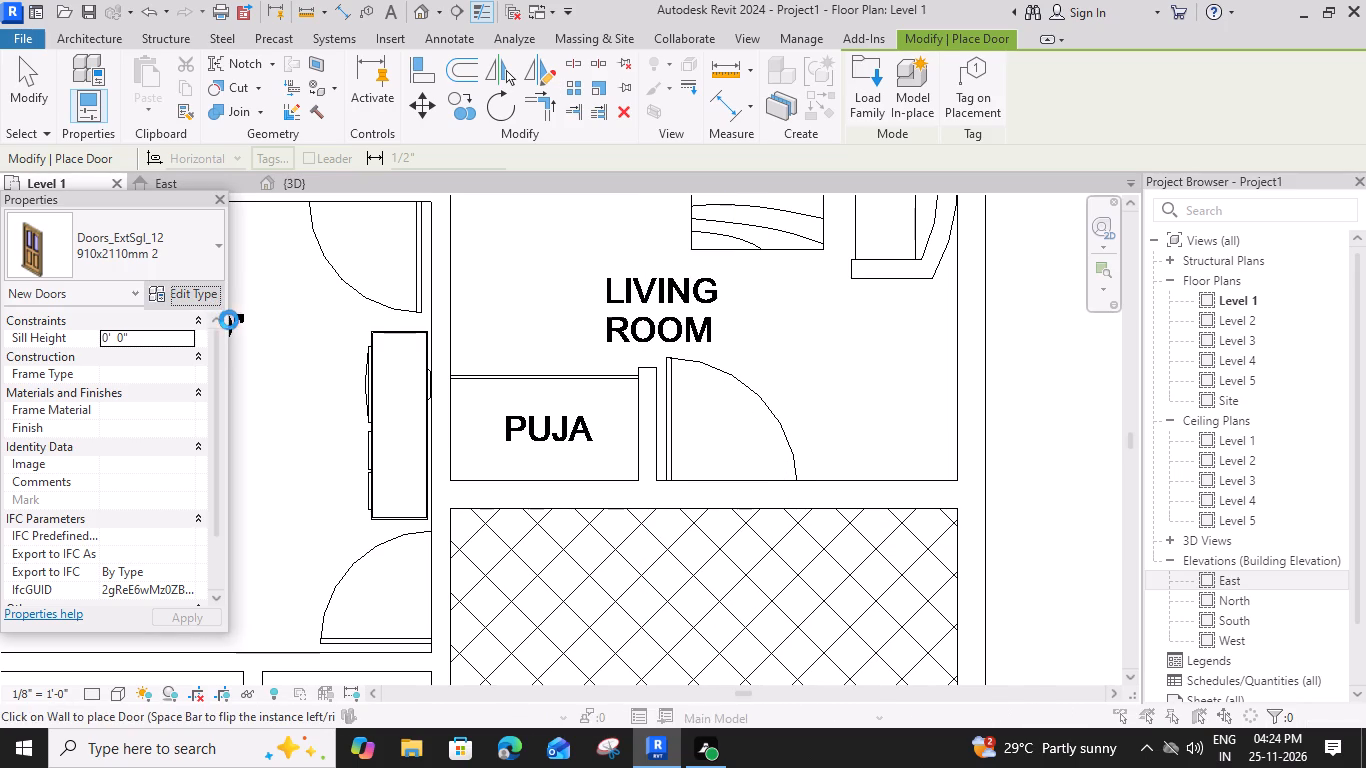
{"action": "scroll", "coordinate": [1016, 472], "scroll_direction": "down", "scroll_amount": 4}
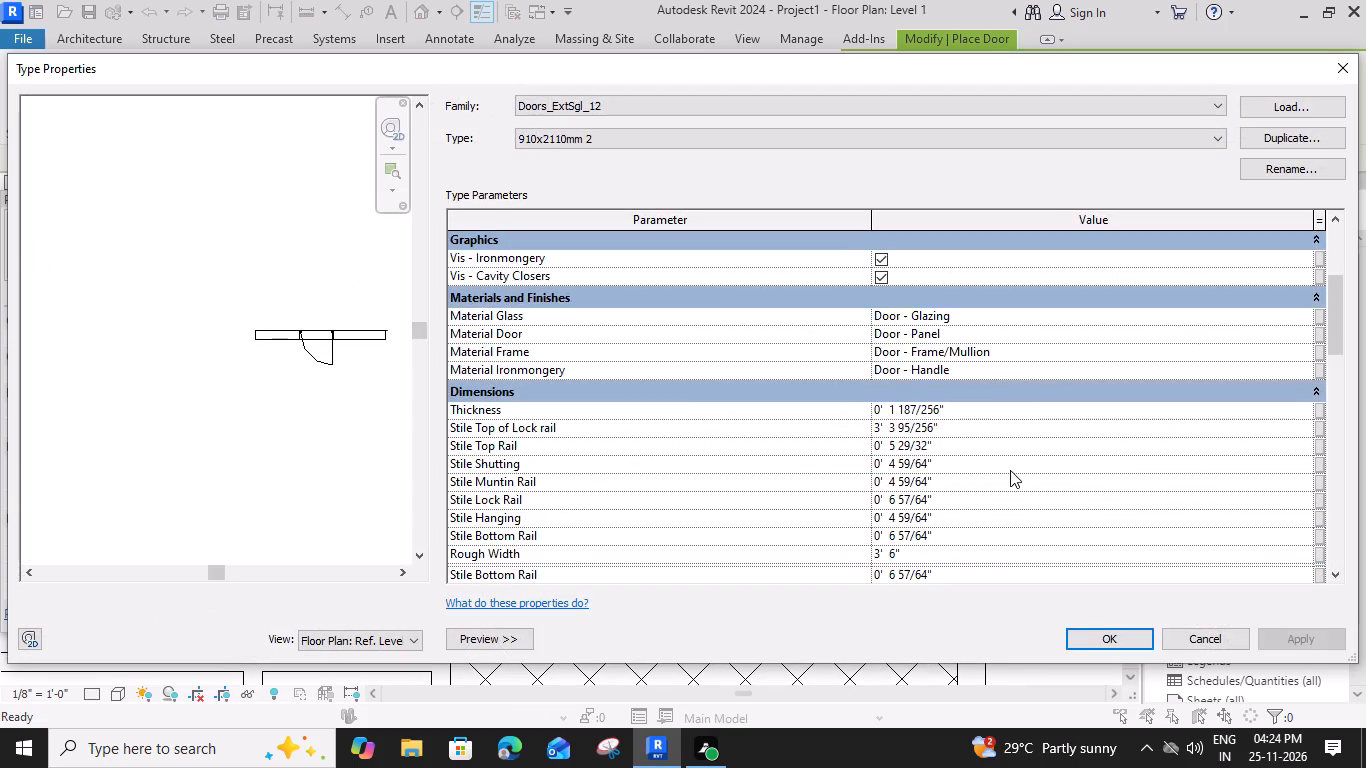
{"action": "scroll", "coordinate": [1001, 467], "scroll_direction": "down", "scroll_amount": 6}
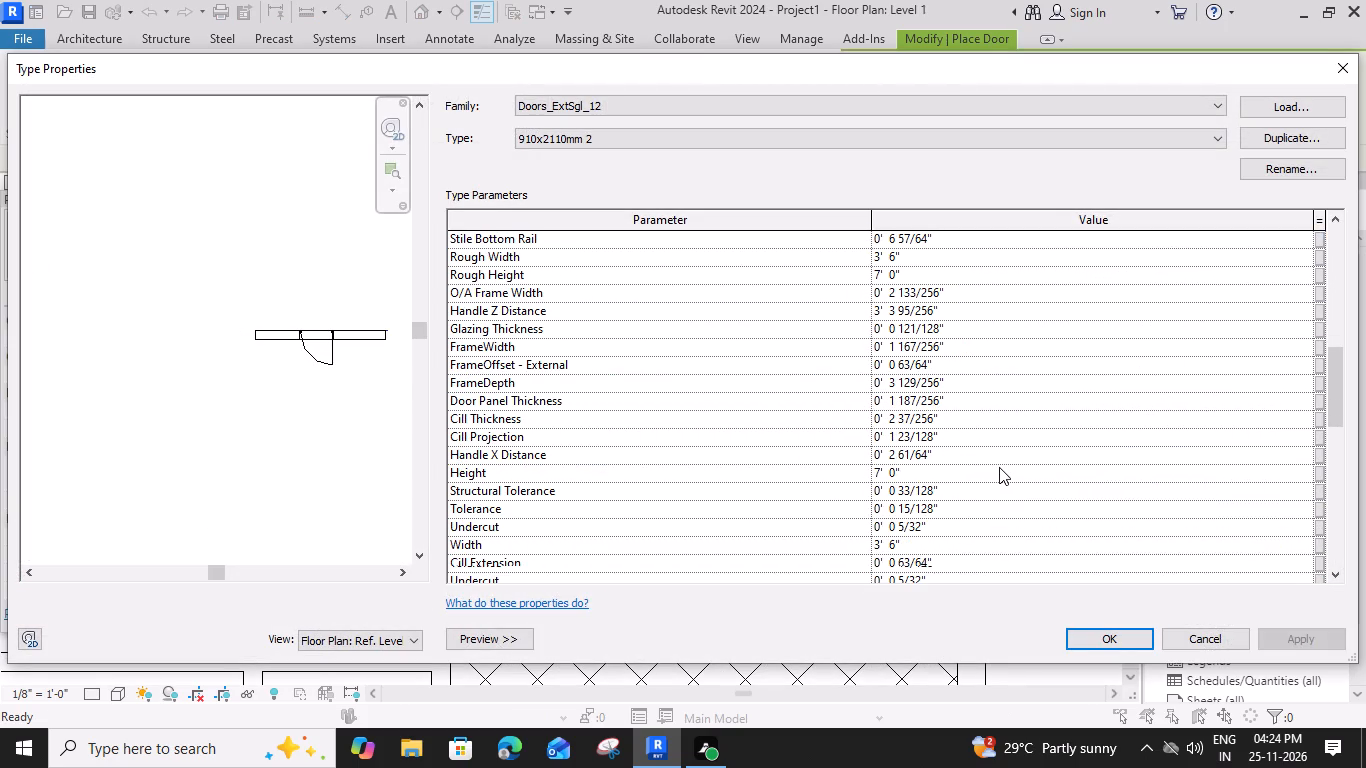
{"action": "scroll", "coordinate": [999, 467], "scroll_direction": "down", "scroll_amount": 4}
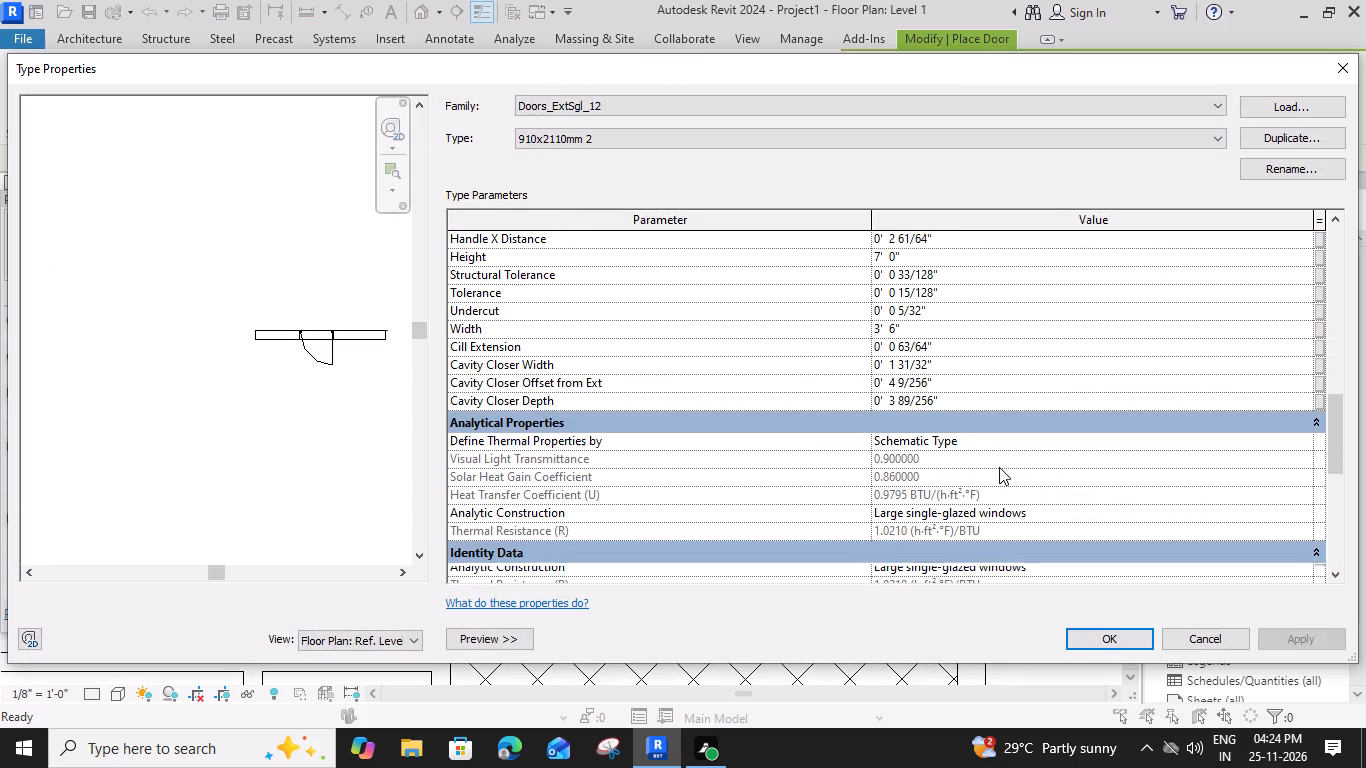
{"action": "left_click", "coordinate": [958, 328]}
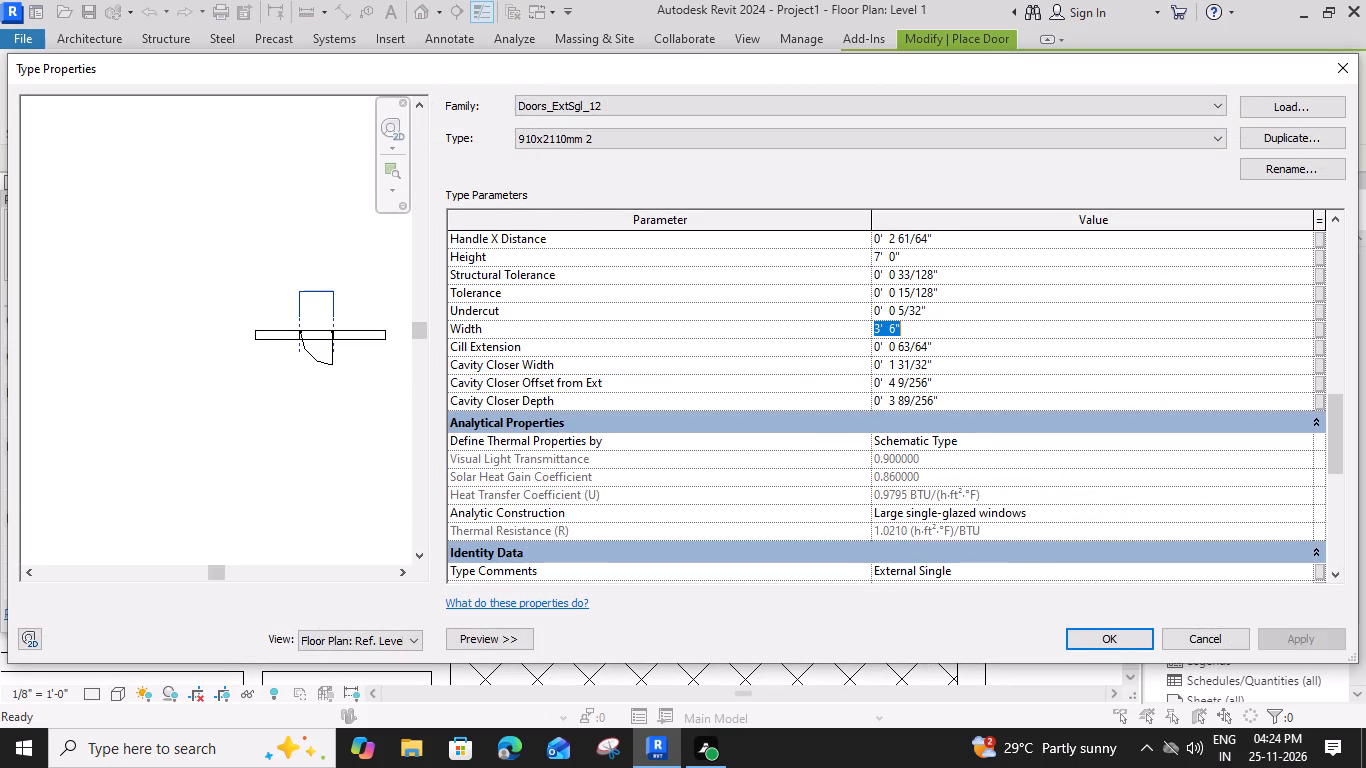
{"action": "type", "text": "3'9\""}
{"action": "key", "text": "Return"}
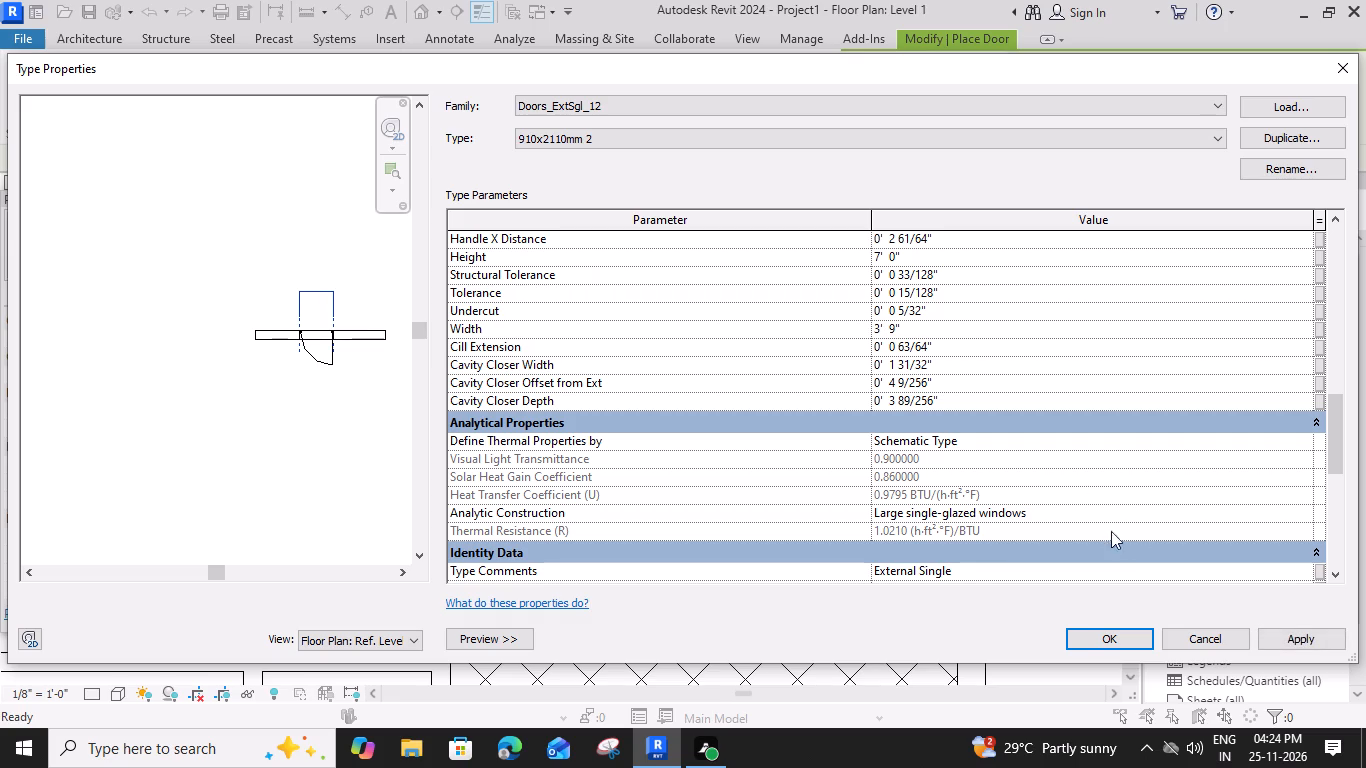
{"action": "left_click", "coordinate": [1140, 641]}
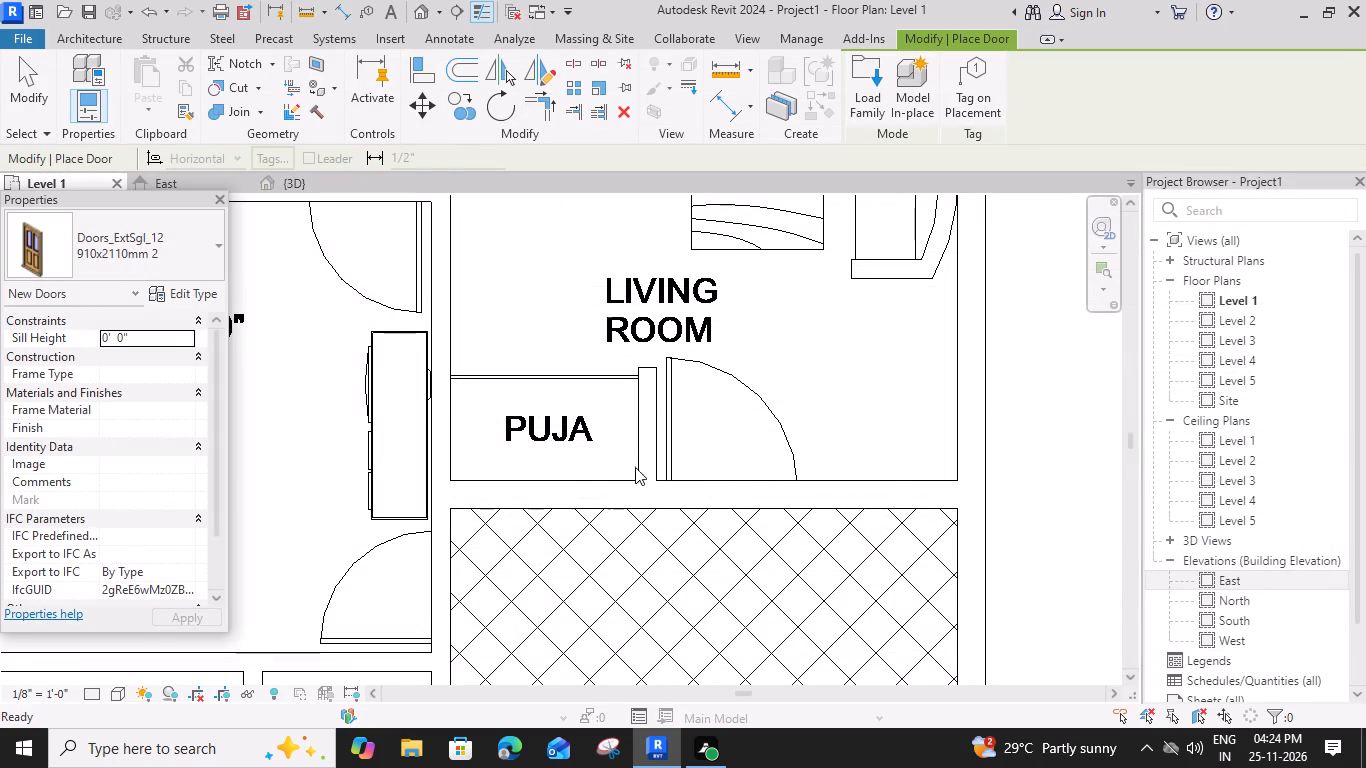
Place the door over the plan's entrance between parking and living room, swinging inward, centred about 2' 3" from the wall beside the puja.
{"action": "left_click", "coordinate": [728, 472]}
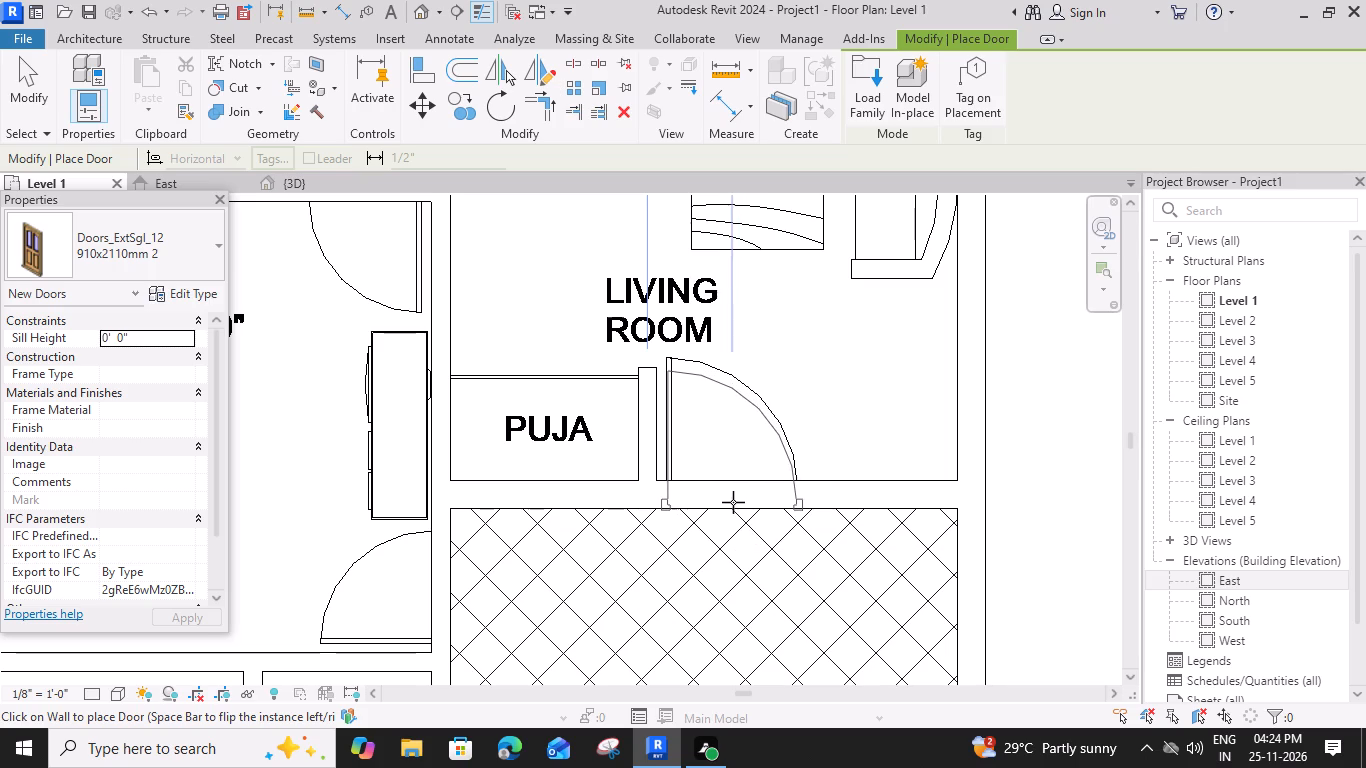
{"action": "left_click", "coordinate": [732, 501]}
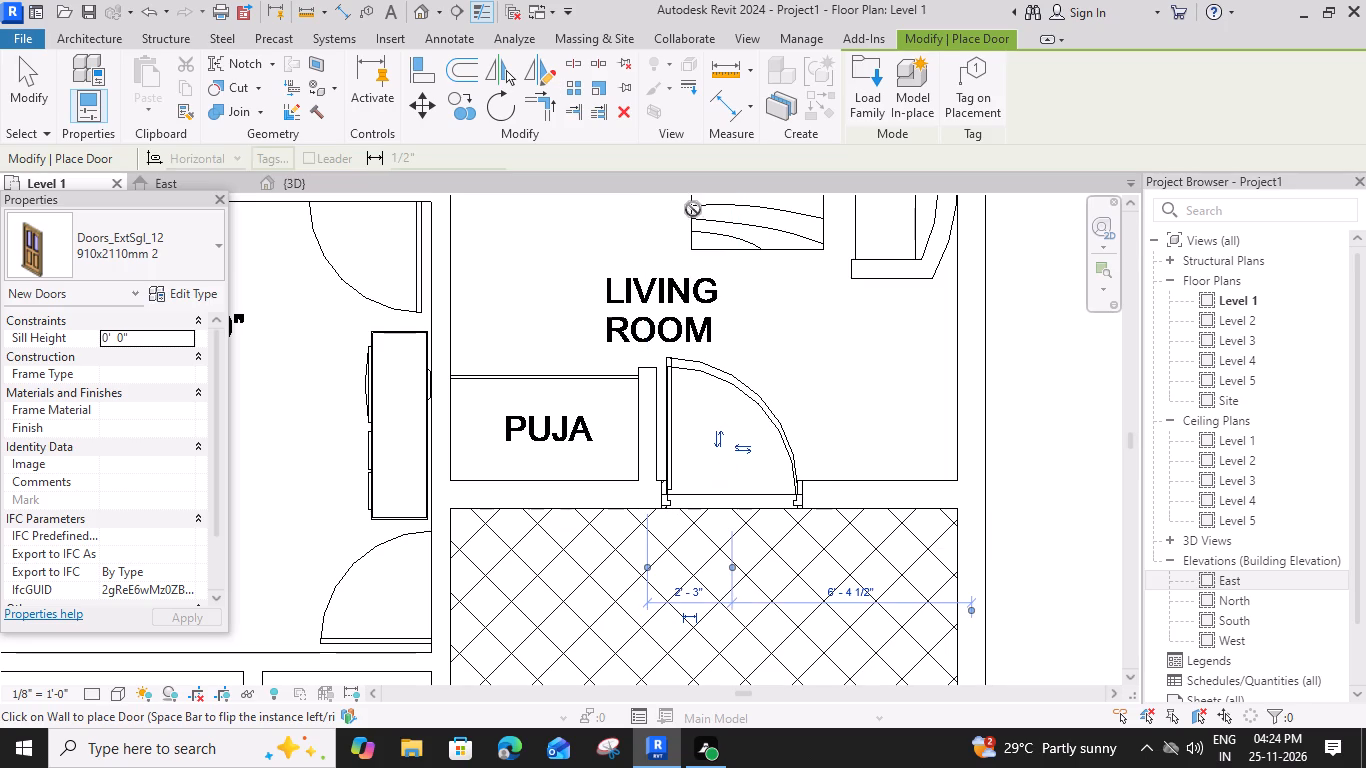
Preview the families in the External Doors folder and load the Doors_ExtSgl_3 single door family.
{"action": "left_click", "coordinate": [881, 76]}
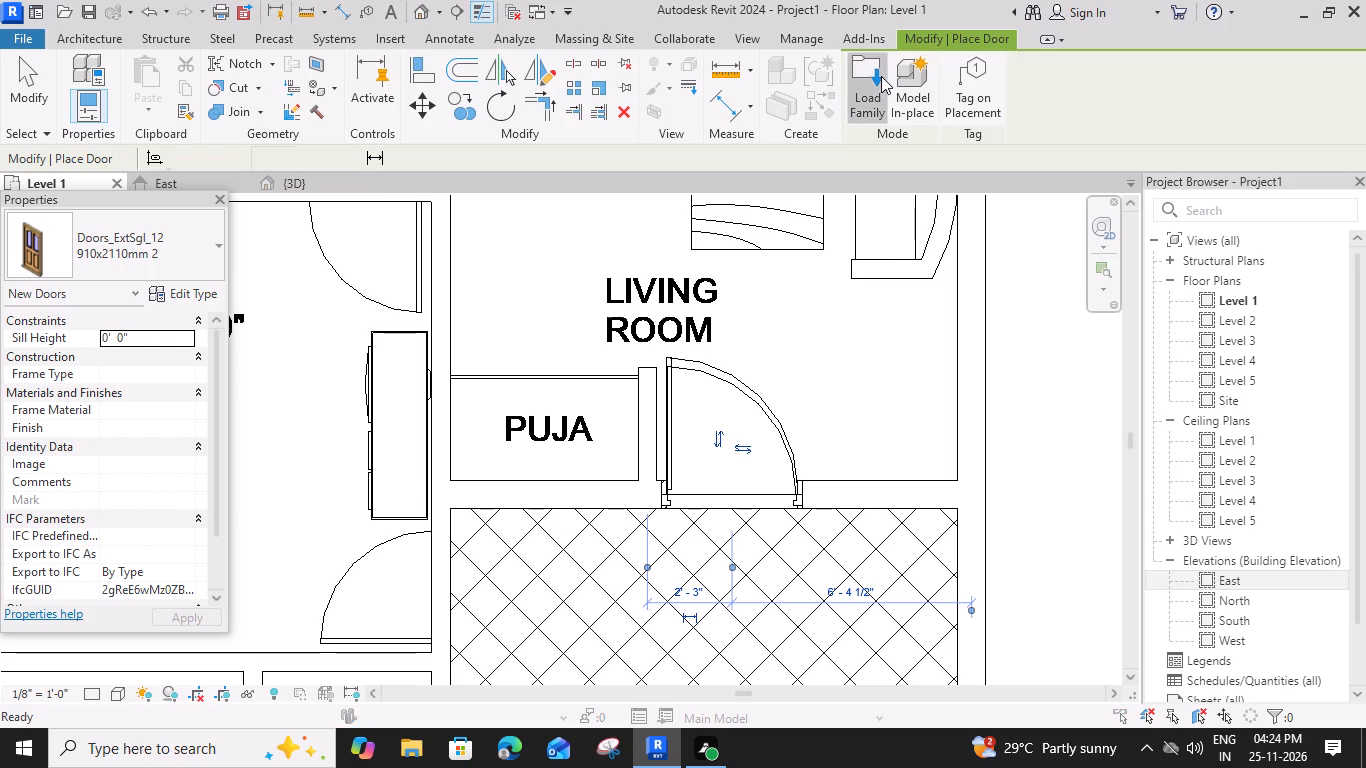
{"action": "left_click", "coordinate": [539, 393]}
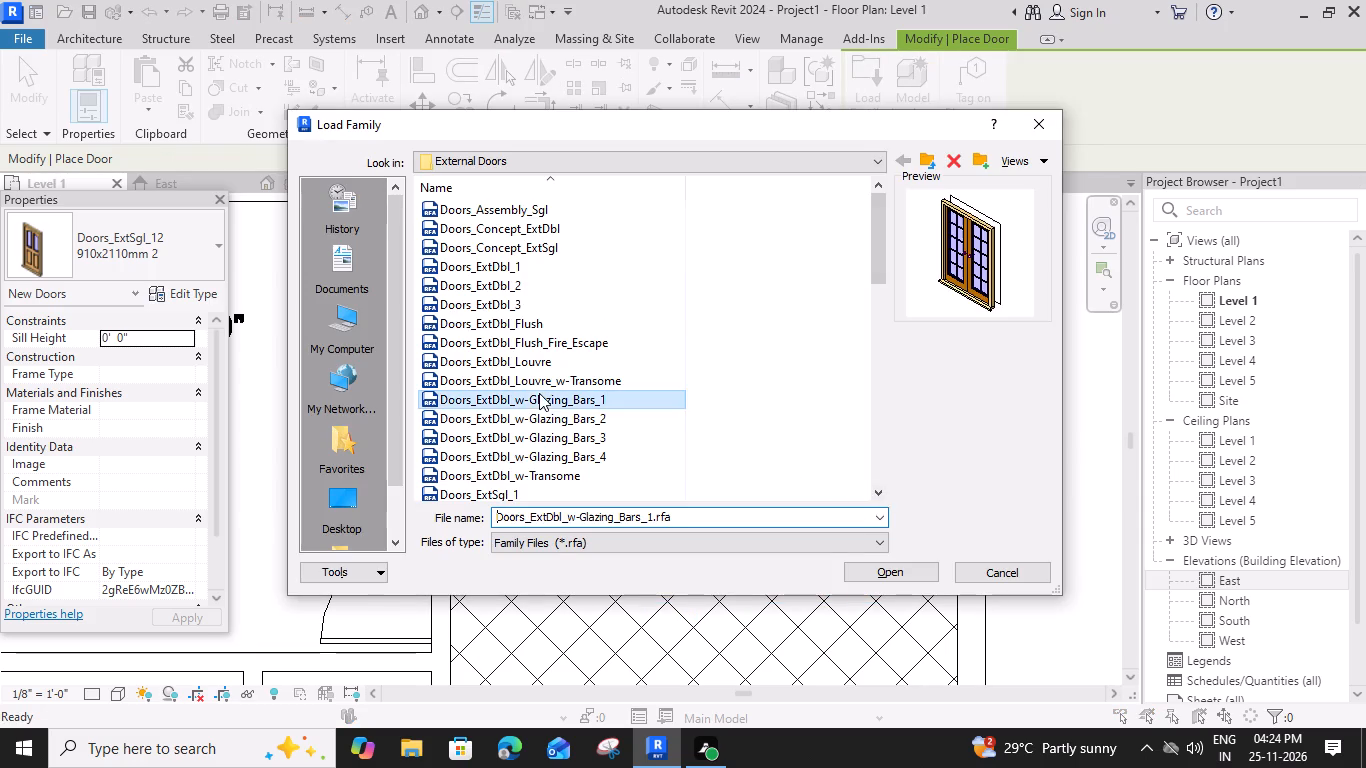
{"action": "left_click", "coordinate": [522, 366]}
{"action": "left_click", "coordinate": [515, 341]}
{"action": "left_click", "coordinate": [512, 304]}
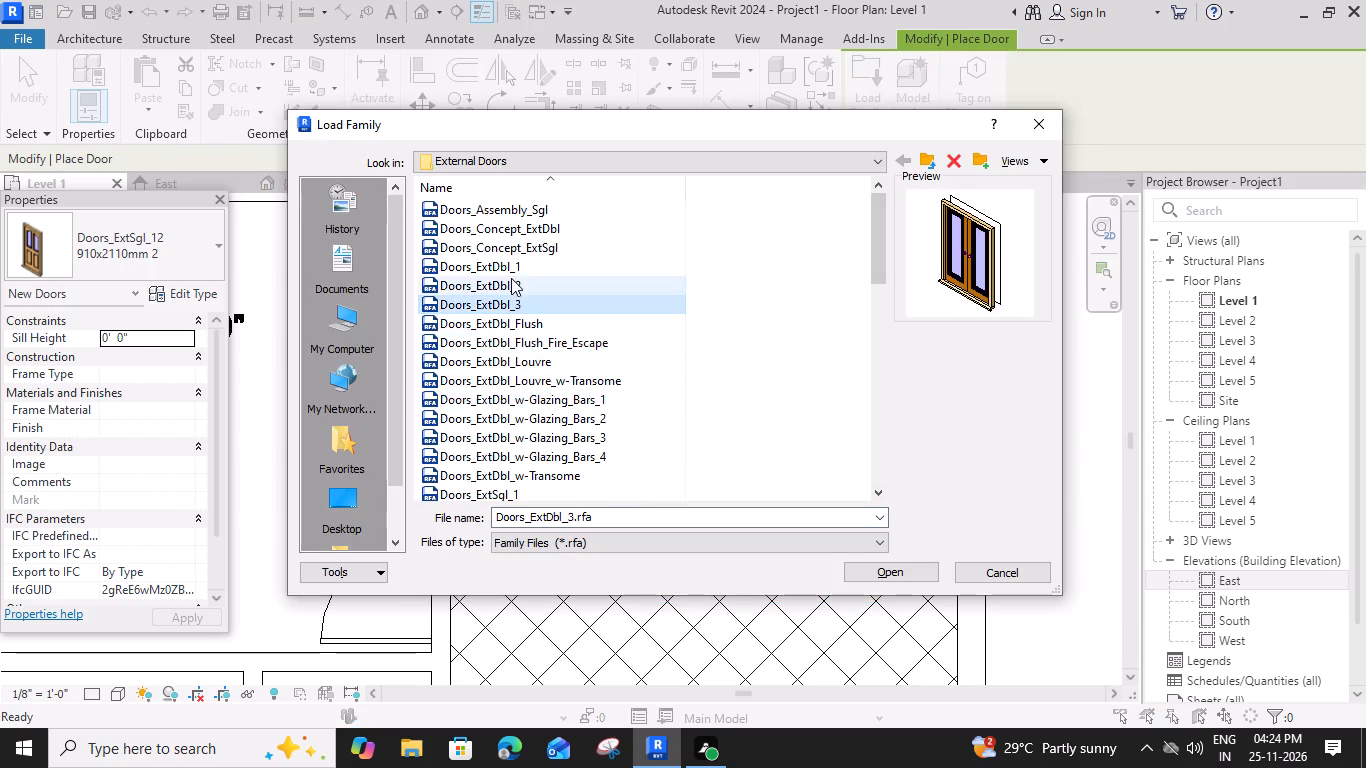
{"action": "left_click", "coordinate": [511, 272]}
{"action": "left_click", "coordinate": [513, 214]}
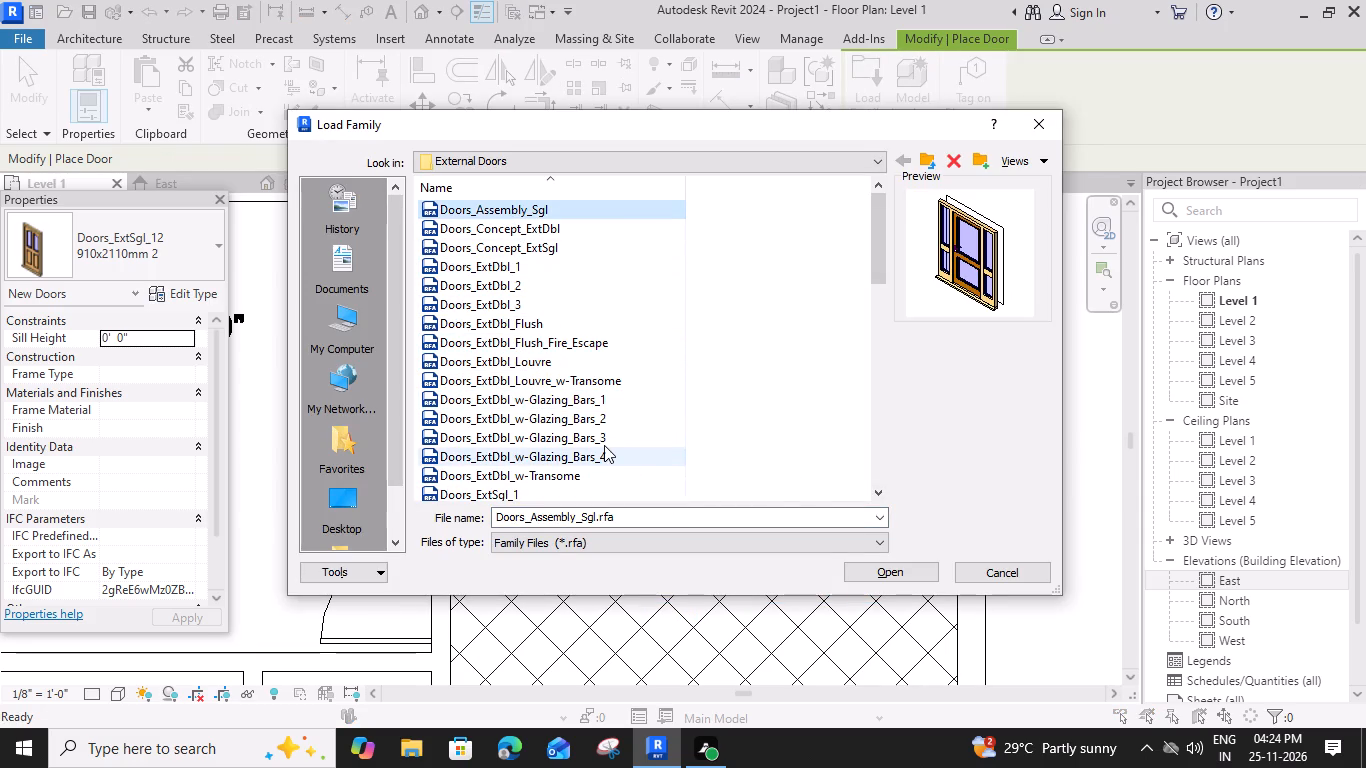
{"action": "key", "text": "Down"}
{"action": "key", "text": "Down"}
{"action": "key", "text": "Down"}
{"action": "key", "text": "Down"}
{"action": "key", "text": "Down"}
{"action": "key", "text": "Down"}
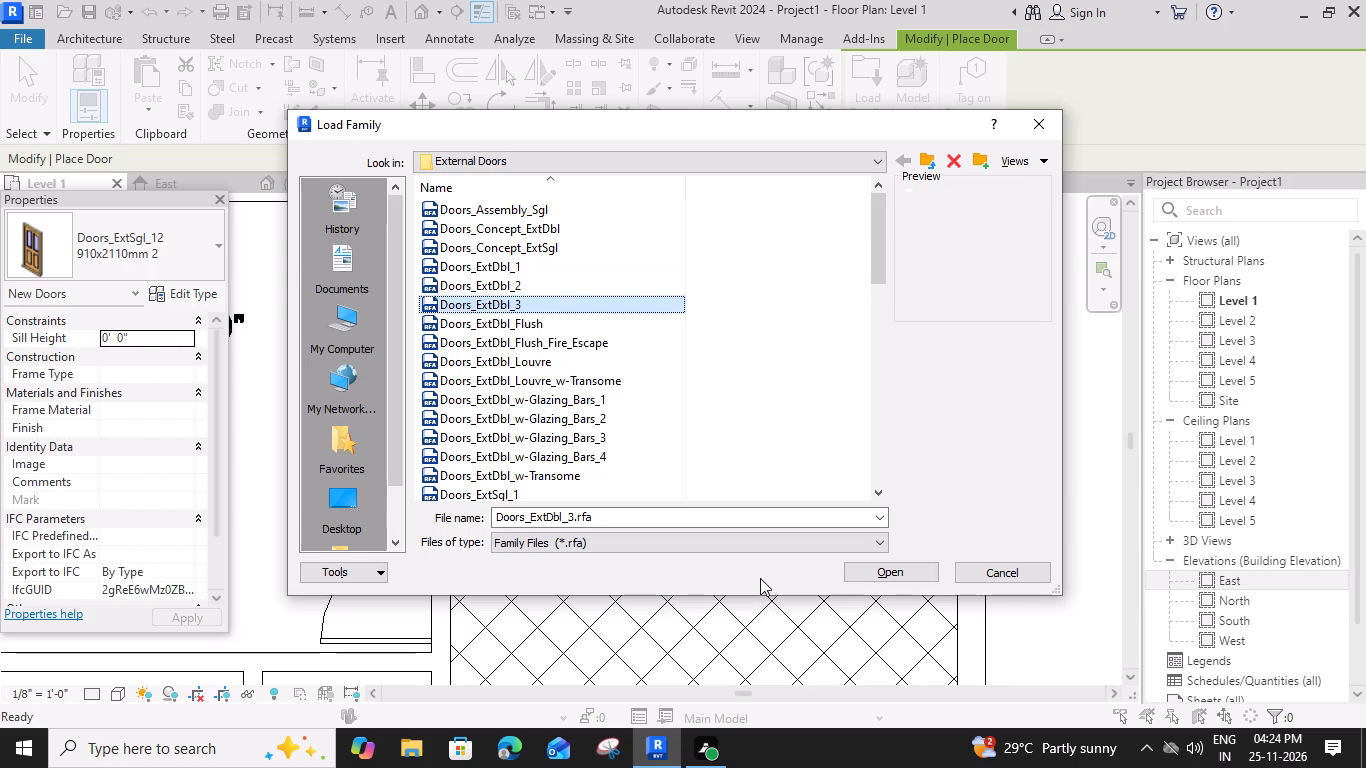
{"action": "key", "text": "Down"}
{"action": "key", "text": "Down"}
{"action": "key", "text": "Down"}
{"action": "key", "text": "Down"}
{"action": "key", "text": "Down"}
{"action": "key", "text": "Down"}
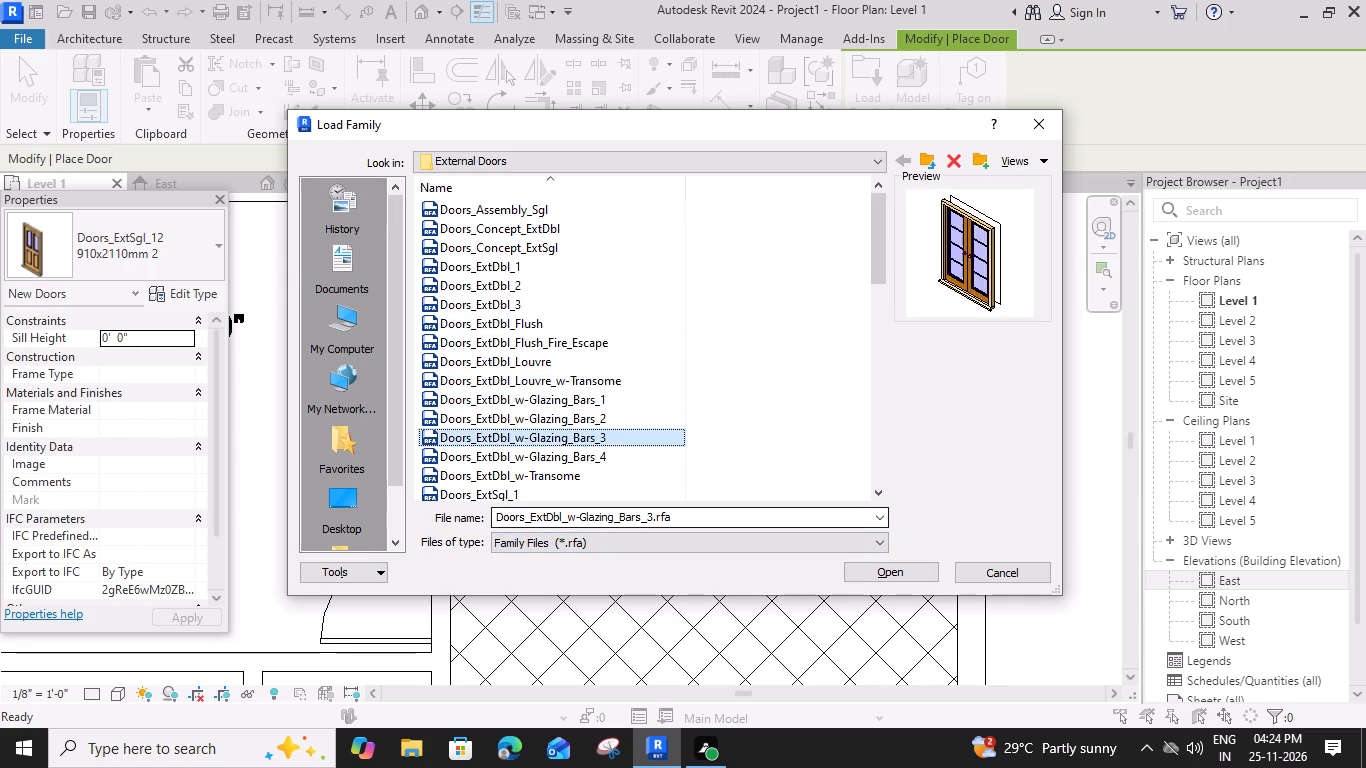
{"action": "key", "text": "Down"}
{"action": "key", "text": "Down"}
{"action": "key", "text": "Down"}
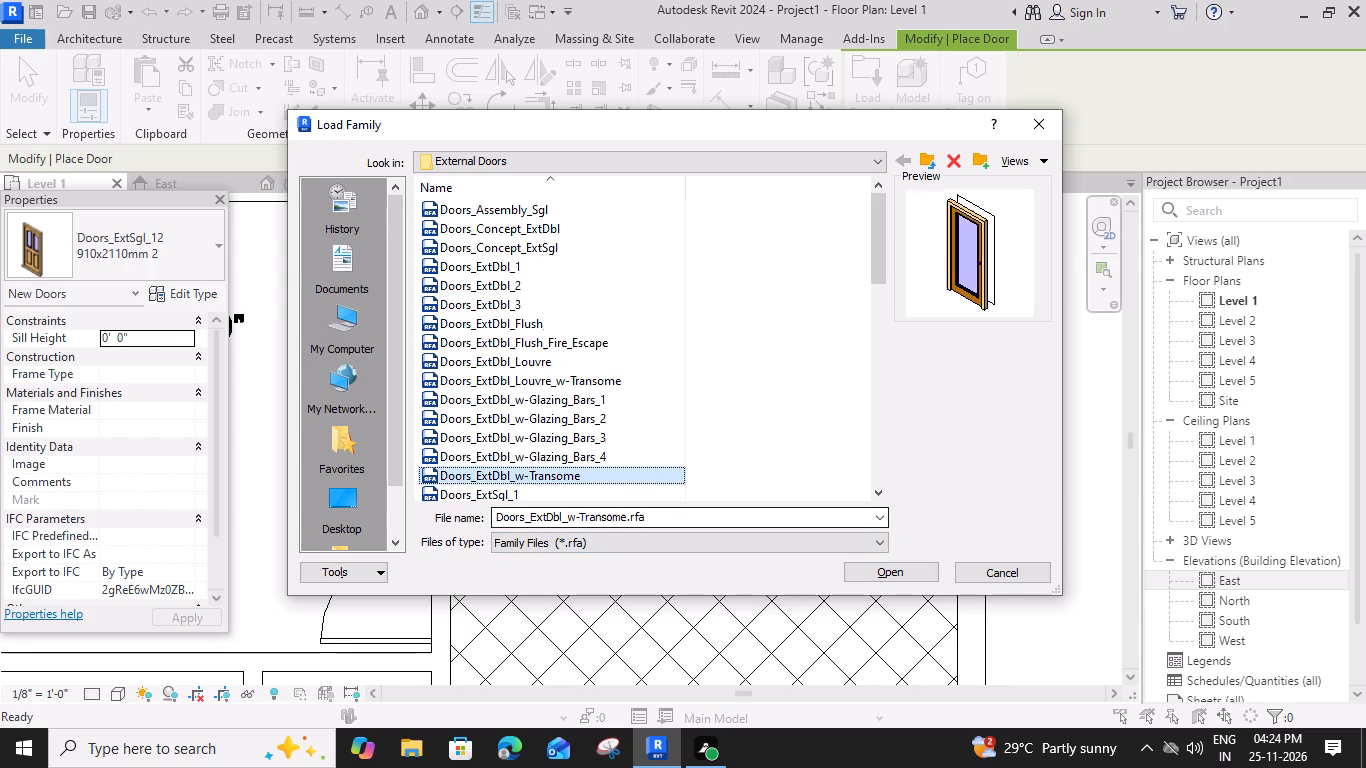
{"action": "key", "text": "Down"}
{"action": "key", "text": "Down"}
{"action": "key", "text": "Down"}
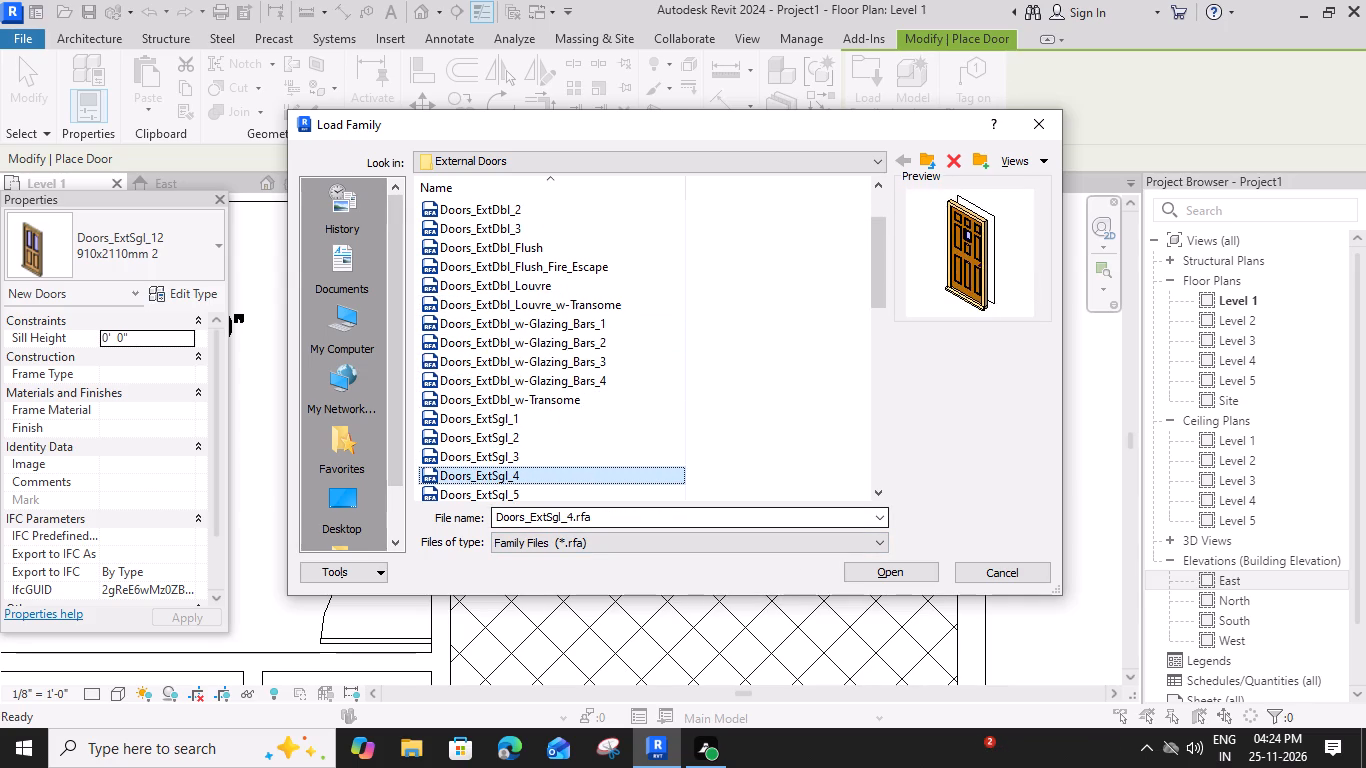
{"action": "key", "text": "Up"}
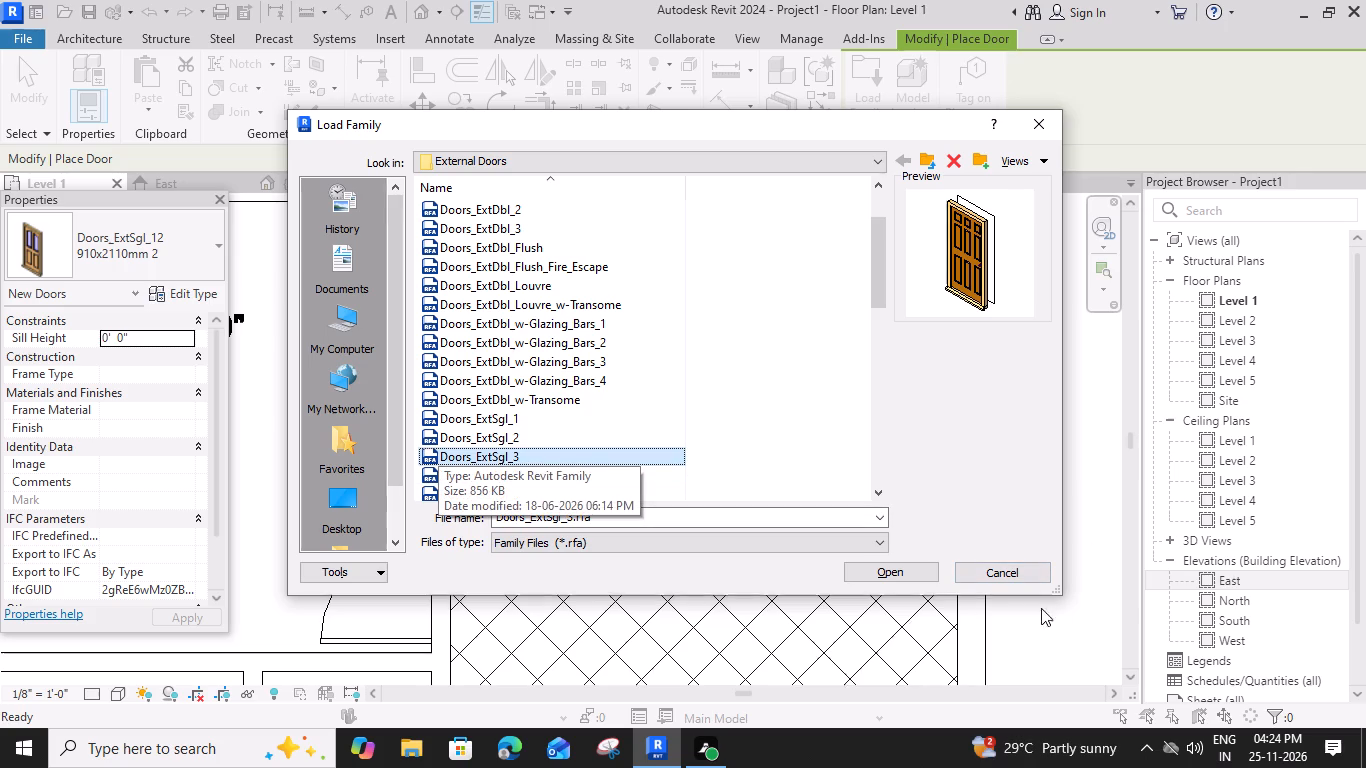
{"action": "left_click", "coordinate": [911, 575]}
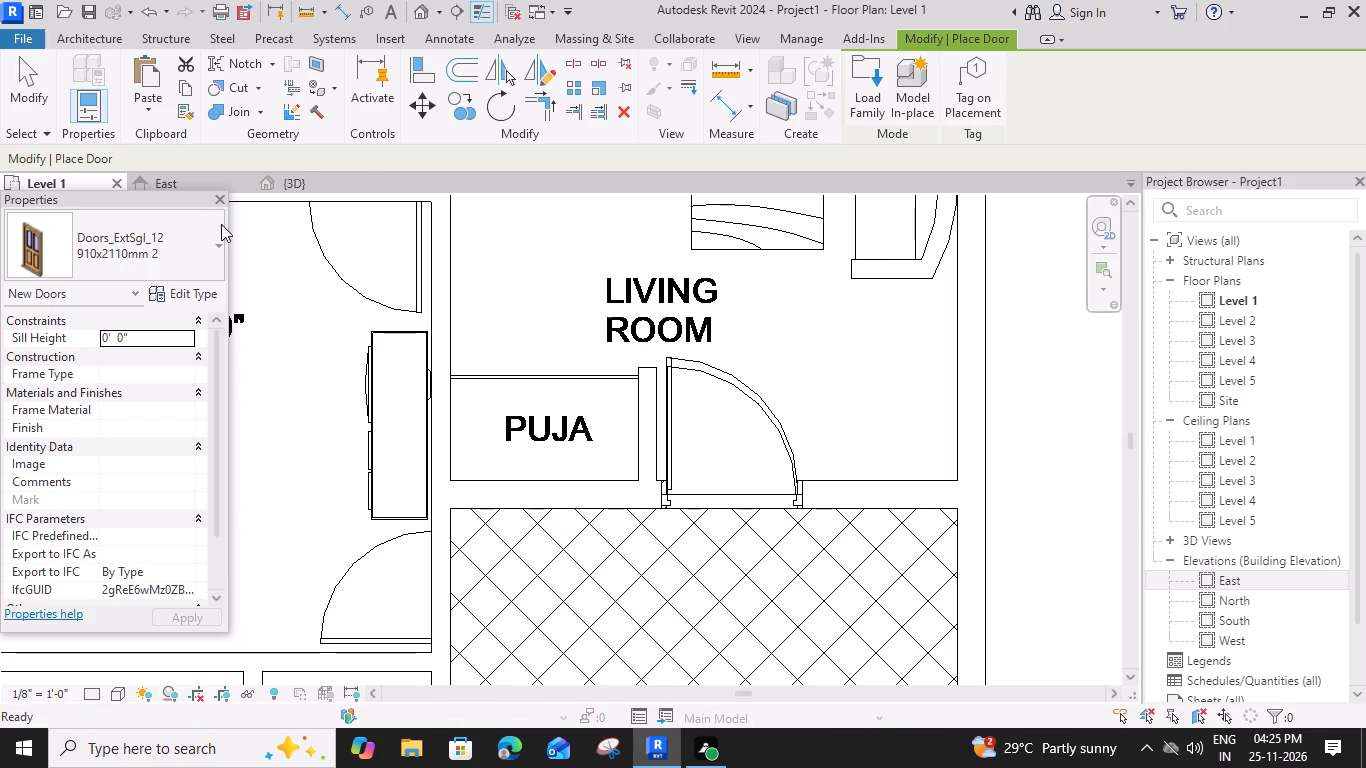
Duplicate the Doors_ExtSgl_3 type 1010x2110mm as 1010x2110mm 2.
{"action": "left_click", "coordinate": [208, 291]}
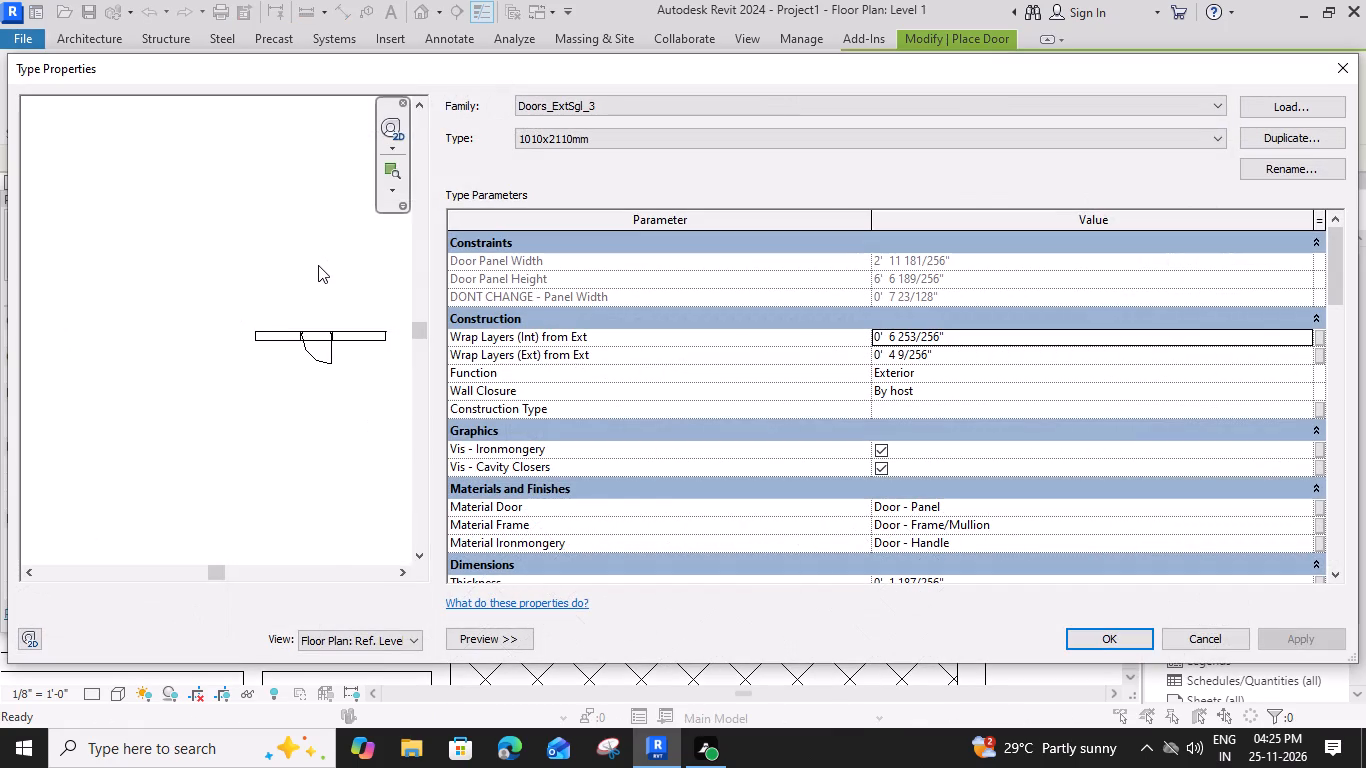
{"action": "left_click", "coordinate": [1260, 134]}
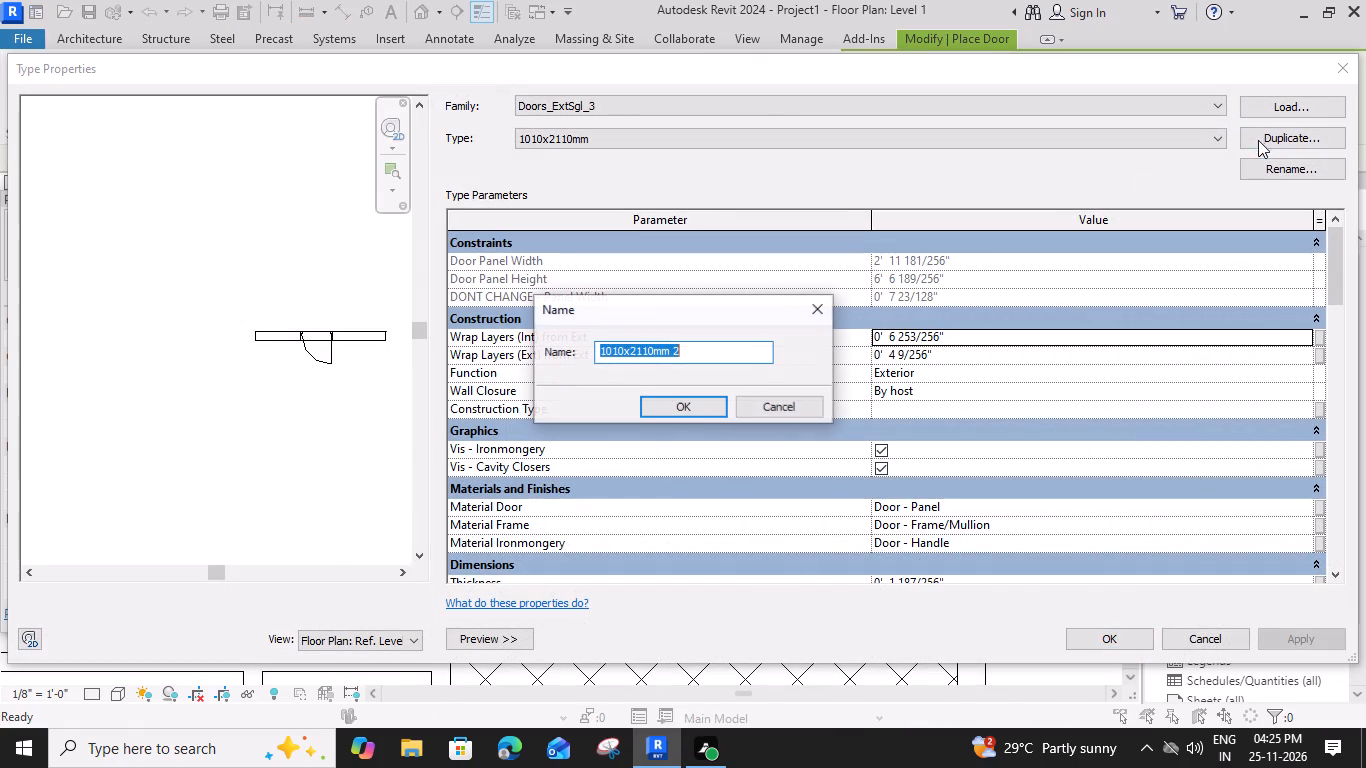
{"action": "left_click", "coordinate": [707, 405]}
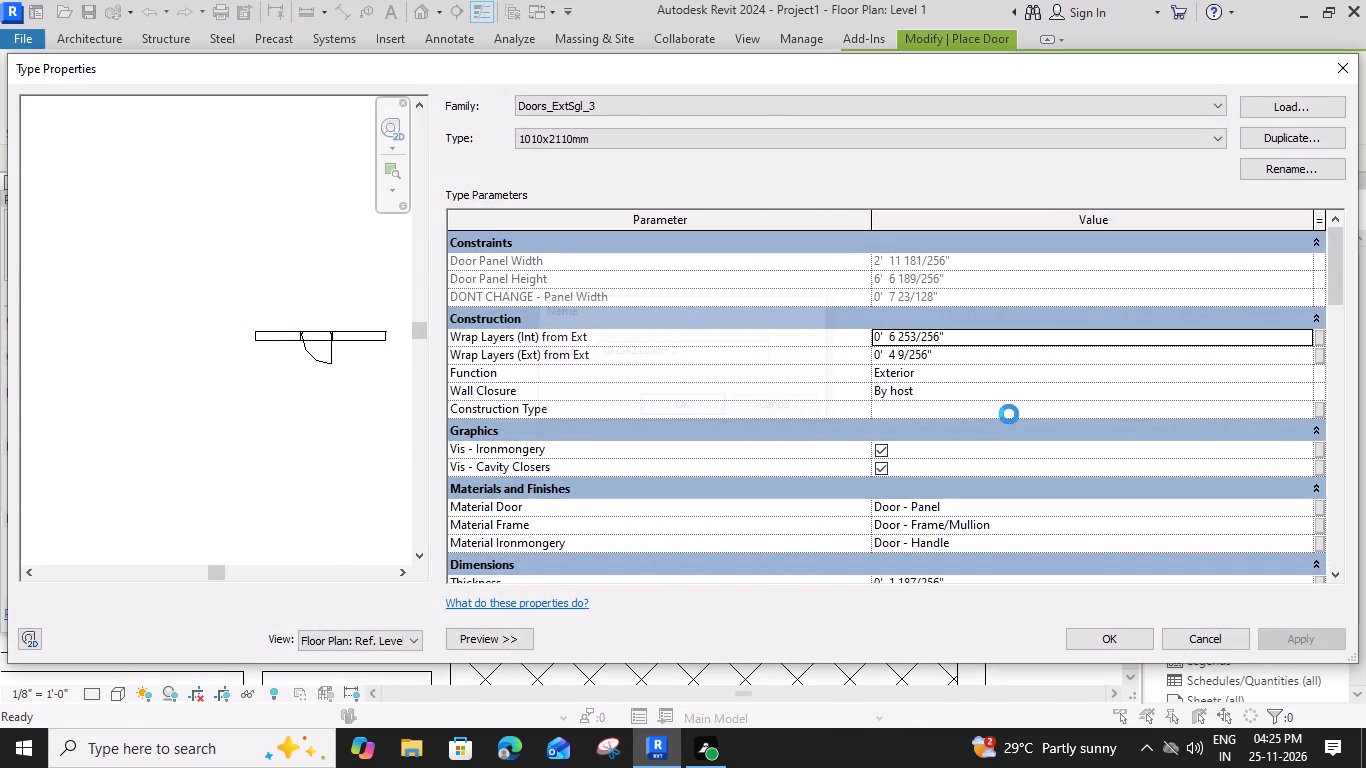
Set the Width of door type 1010x2110mm 2 to 3' 0" and accept the type properties.
{"action": "scroll", "coordinate": [1009, 414], "scroll_direction": "down", "scroll_amount": 5}
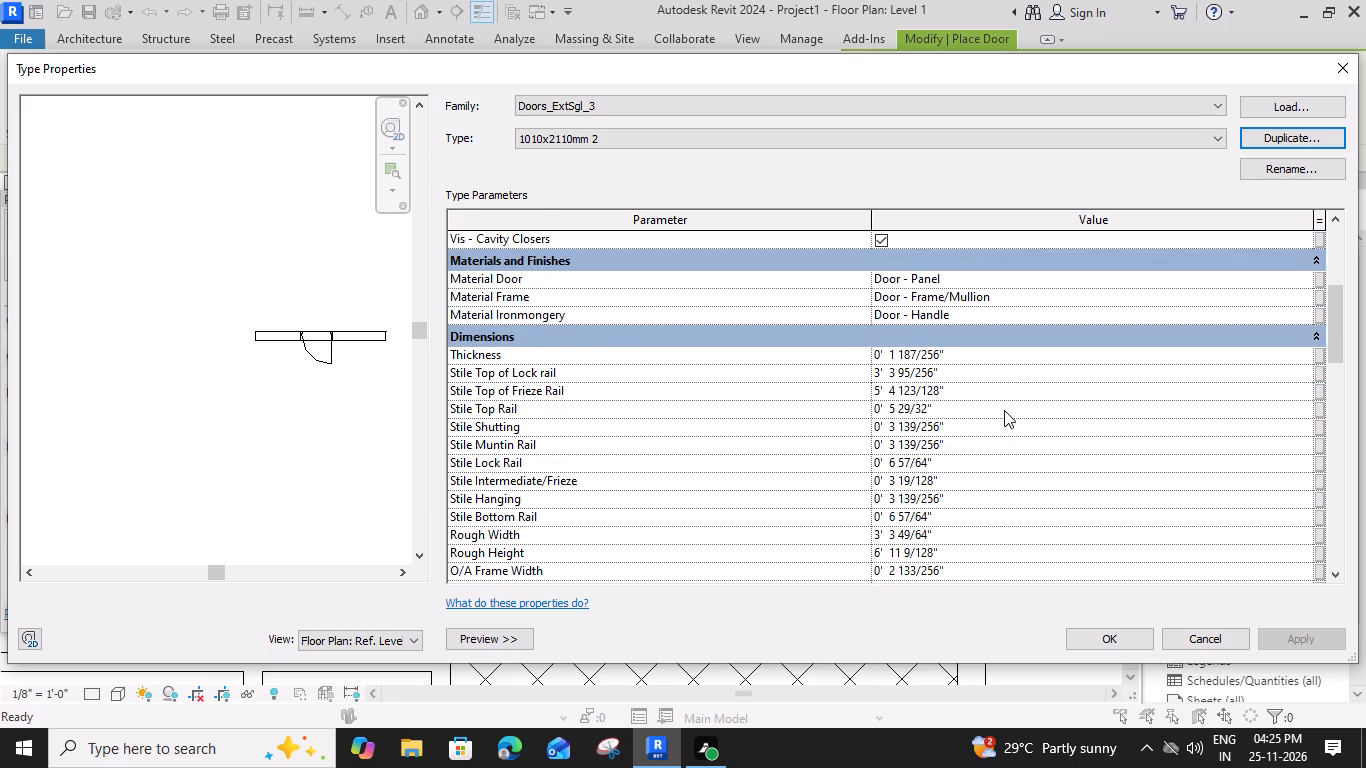
{"action": "scroll", "coordinate": [1004, 410], "scroll_direction": "down", "scroll_amount": 2}
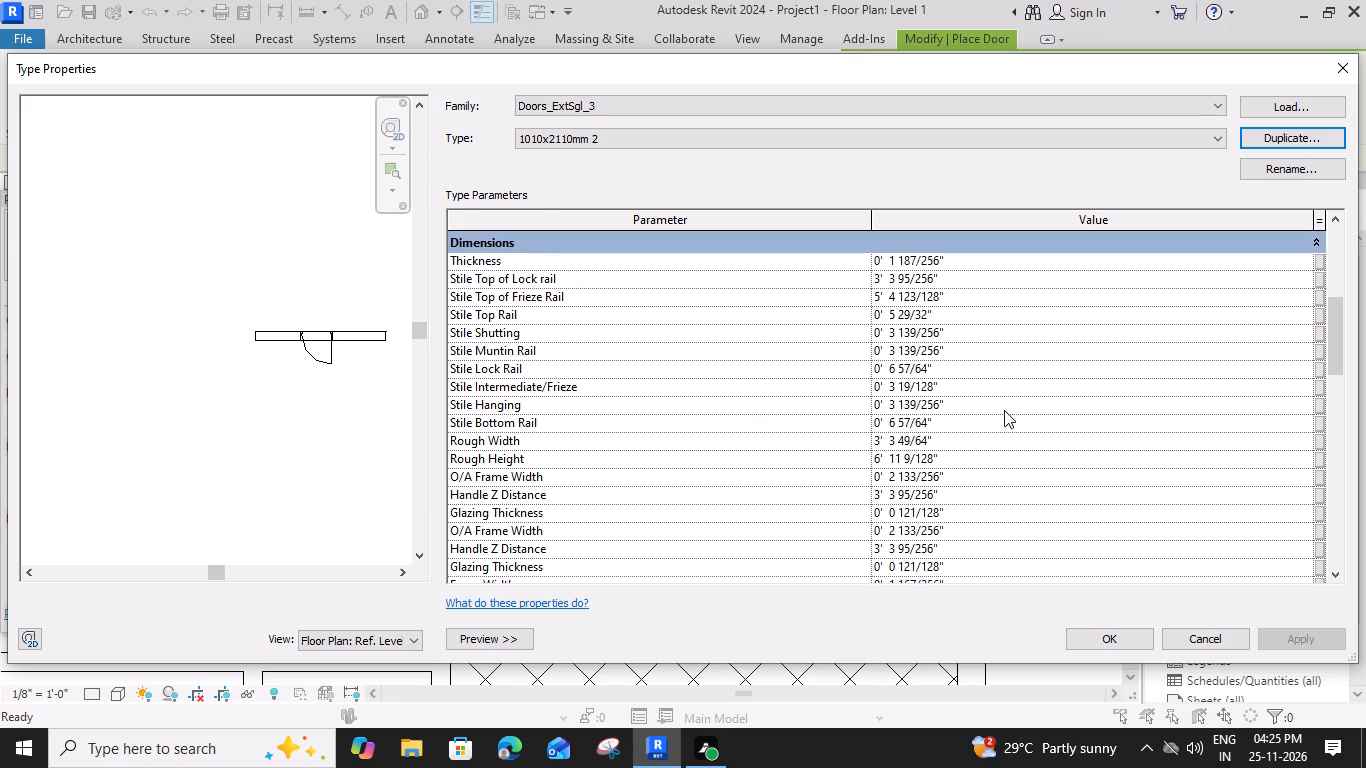
{"action": "scroll", "coordinate": [1004, 410], "scroll_direction": "down", "scroll_amount": 2}
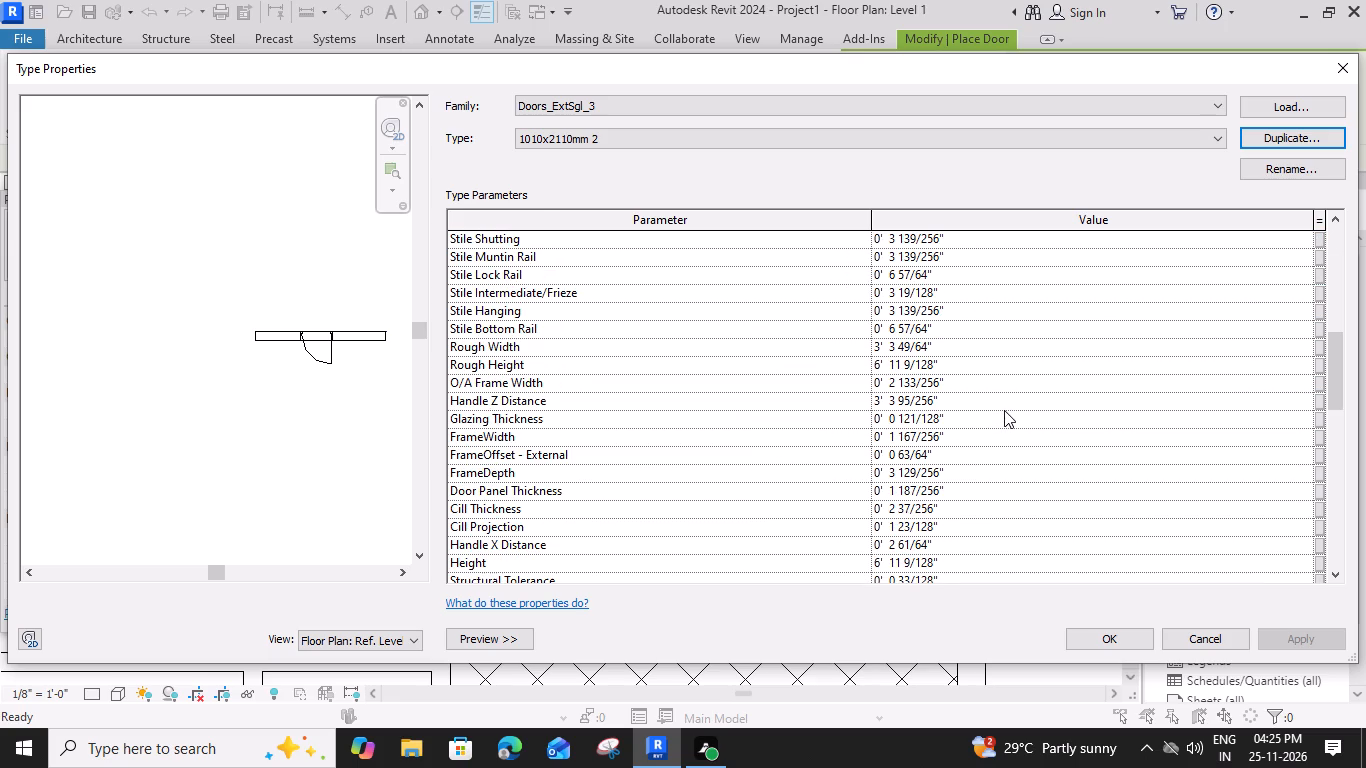
{"action": "scroll", "coordinate": [1004, 410], "scroll_direction": "down", "scroll_amount": 2}
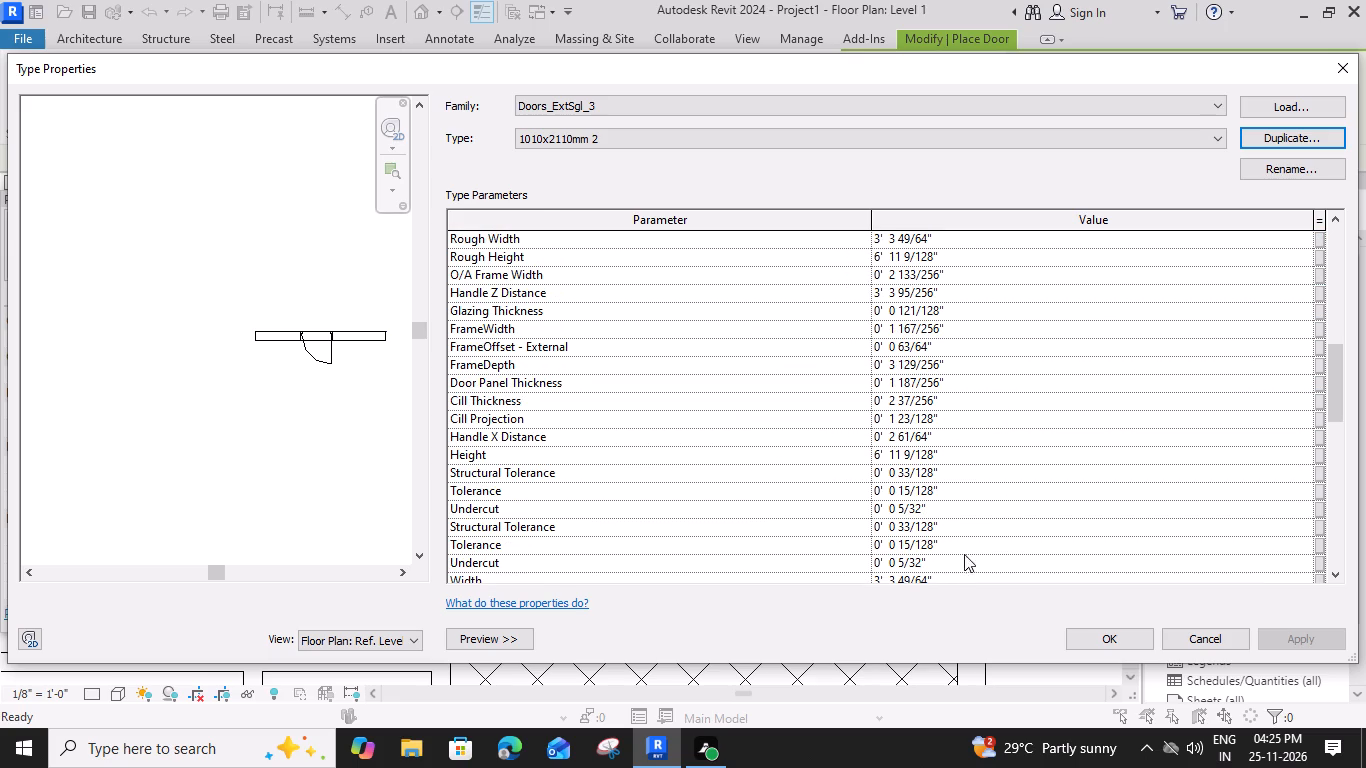
{"action": "left_click", "coordinate": [962, 531]}
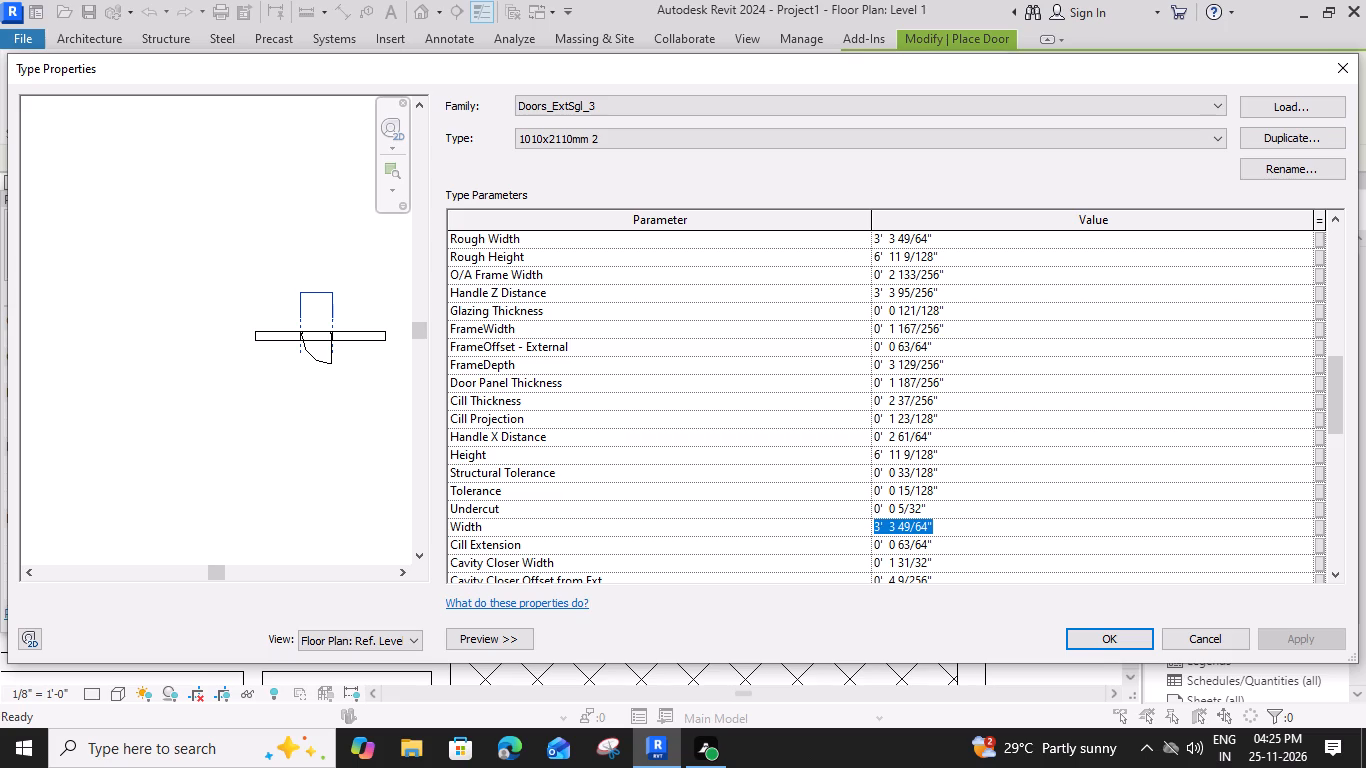
{"action": "key", "text": "3"}
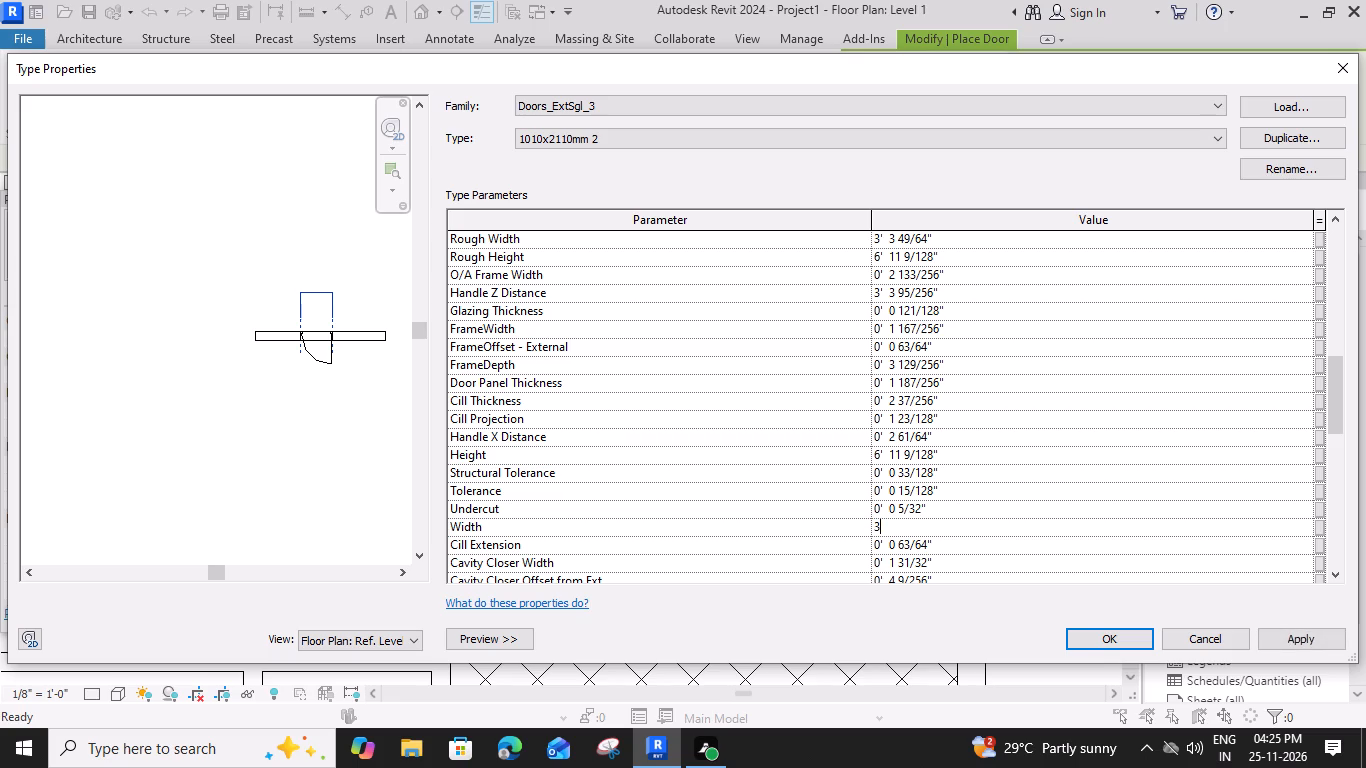
{"action": "key", "text": "apostrophe"}
{"action": "key", "text": "Return"}
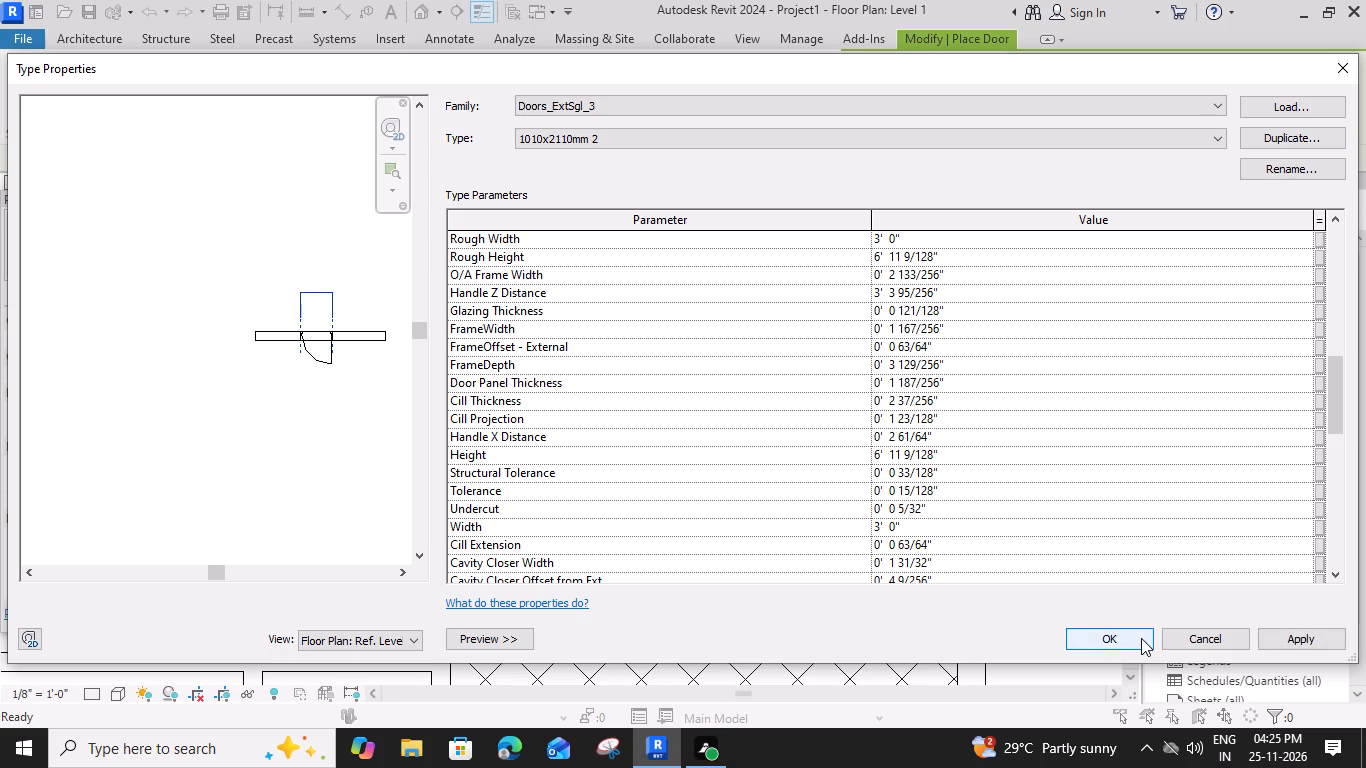
{"action": "left_click", "coordinate": [1141, 638]}
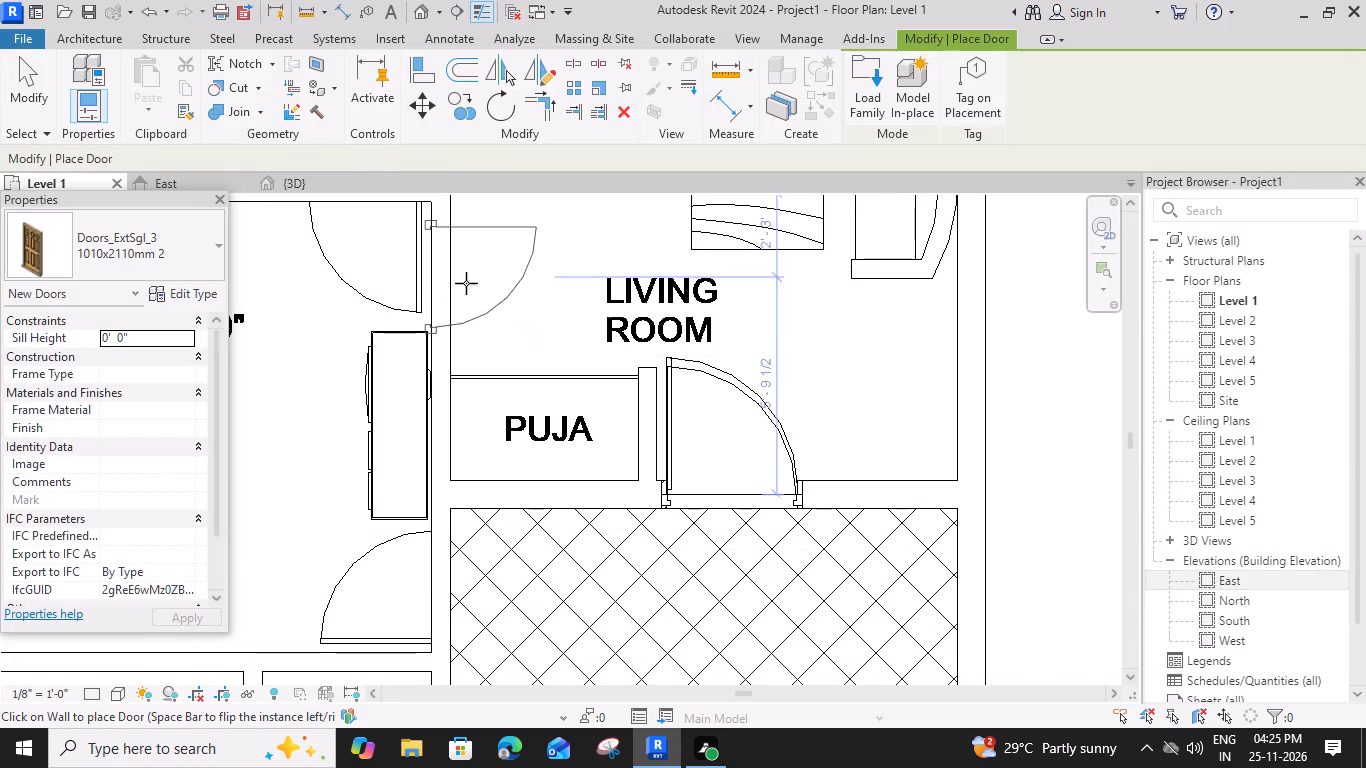
Place Doors_ExtSgl_3 doors over both drawing room openings on the plan, in the staircase-side and parking-side walls, swinging into the room.
{"action": "middle_click_drag", "start_coordinate": [484, 293], "coordinate": [695, 418]}
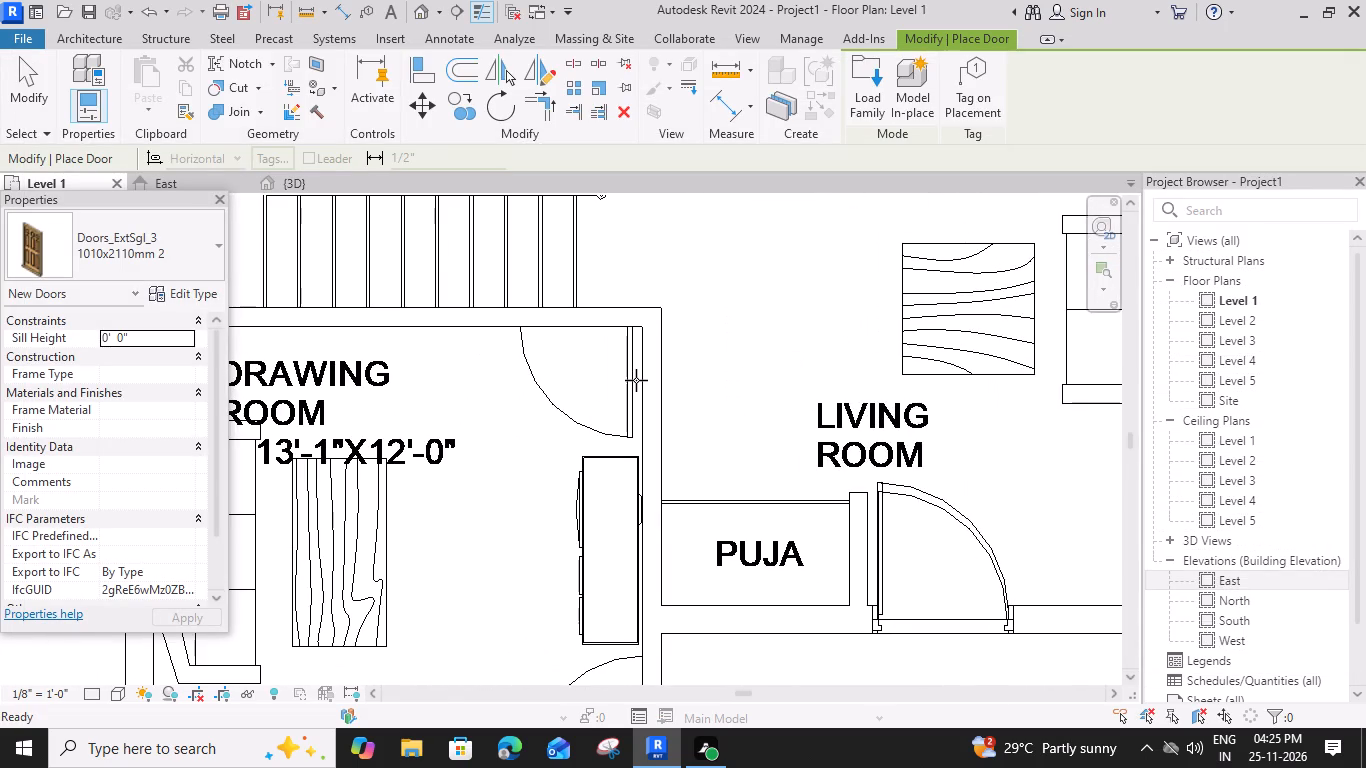
{"action": "left_click", "coordinate": [577, 313]}
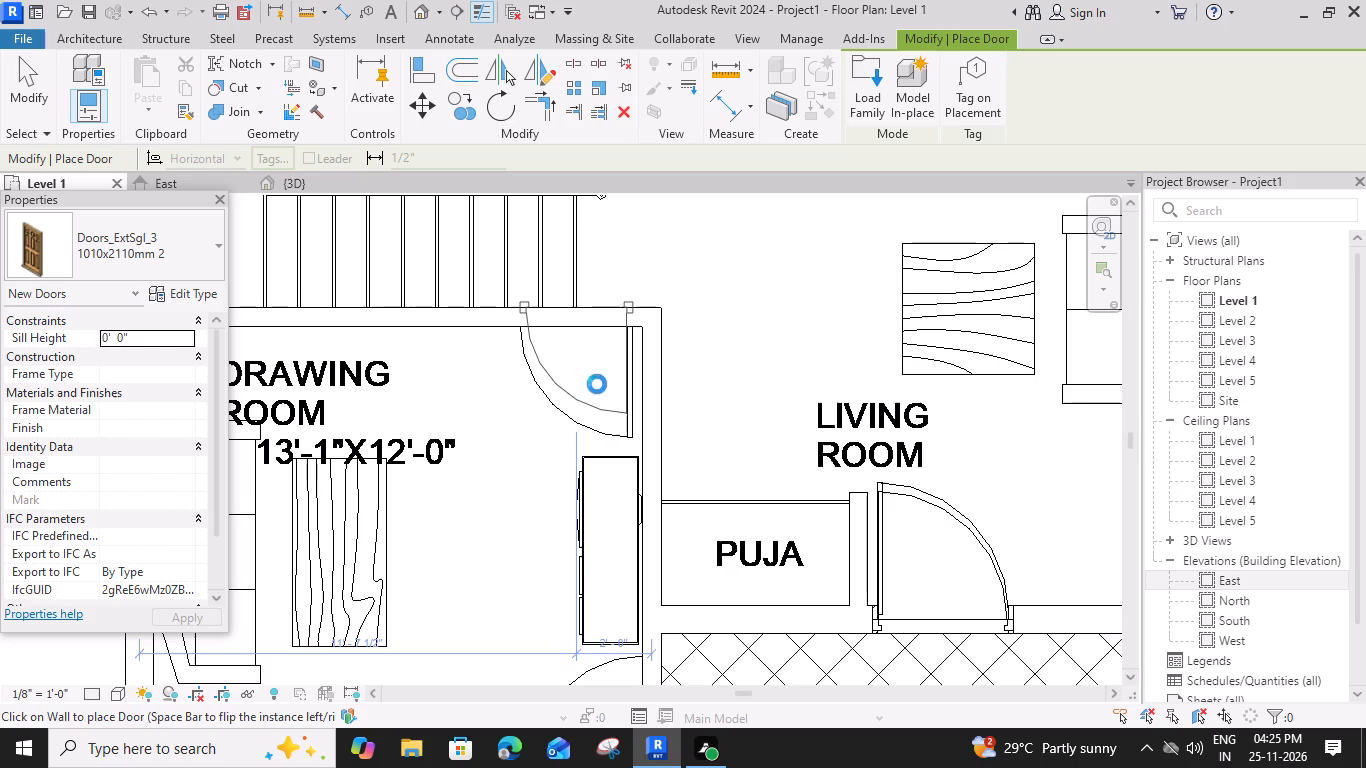
{"action": "middle_click_drag", "start_coordinate": [632, 504], "coordinate": [644, 227]}
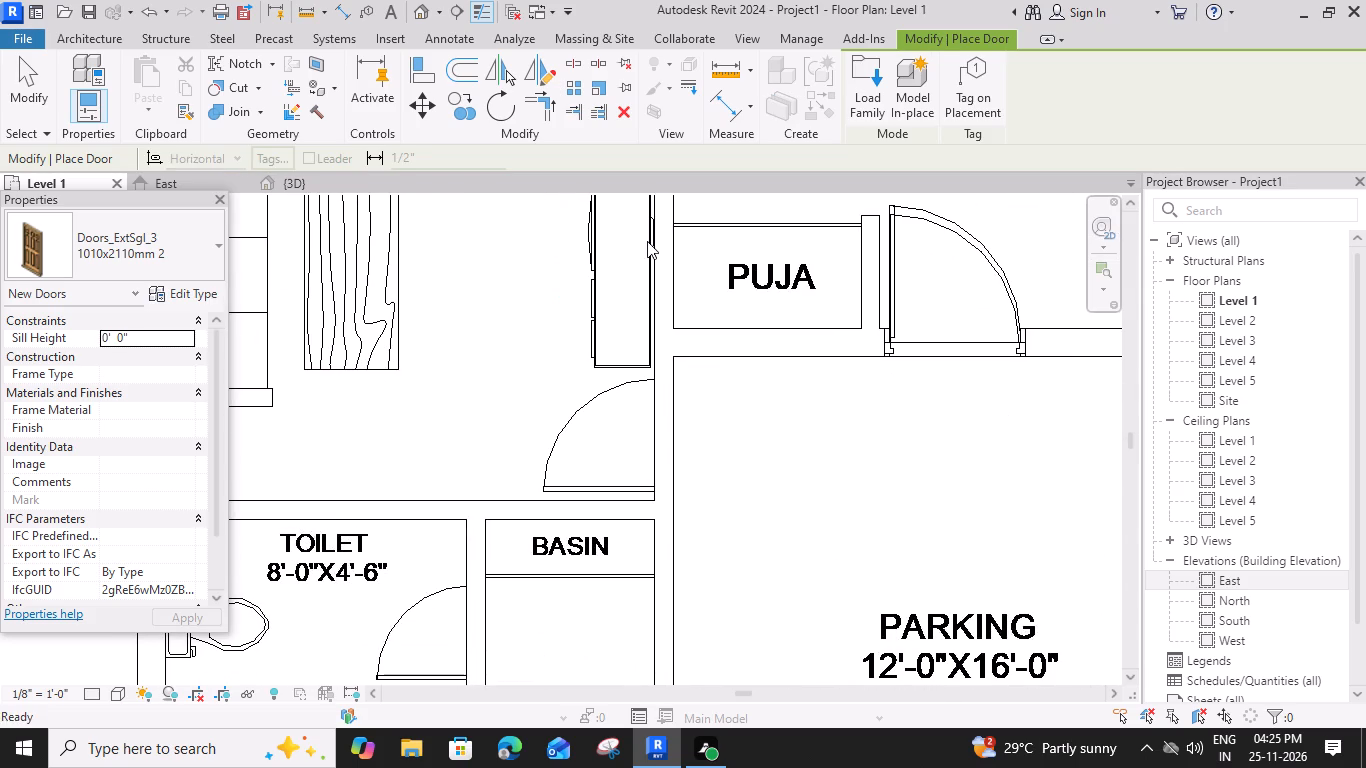
{"action": "left_click", "coordinate": [674, 439]}
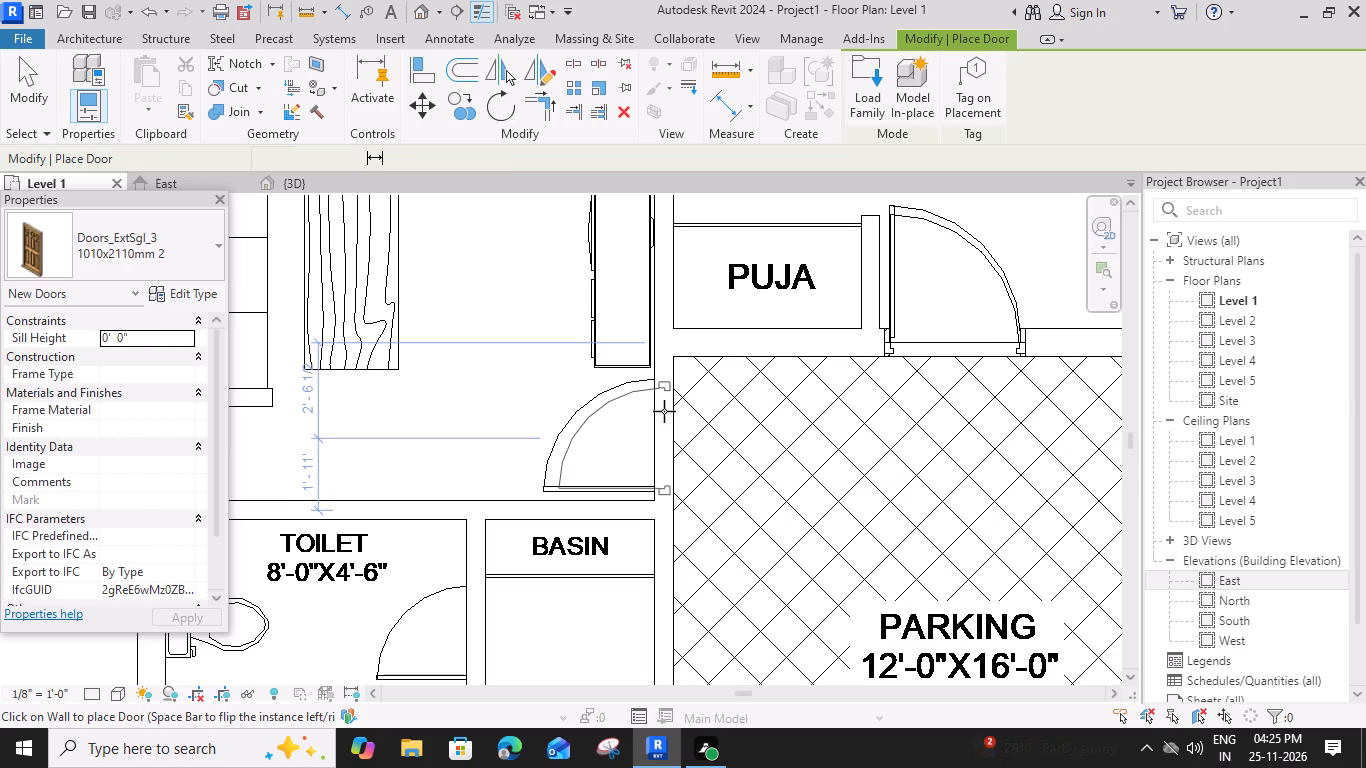
Place the same door over the bedroom's opening to the dining area, swinging inward, centred about 1' 10 1/2" from the staircase-side wall.
{"action": "middle_click_drag", "start_coordinate": [695, 268], "coordinate": [674, 734]}
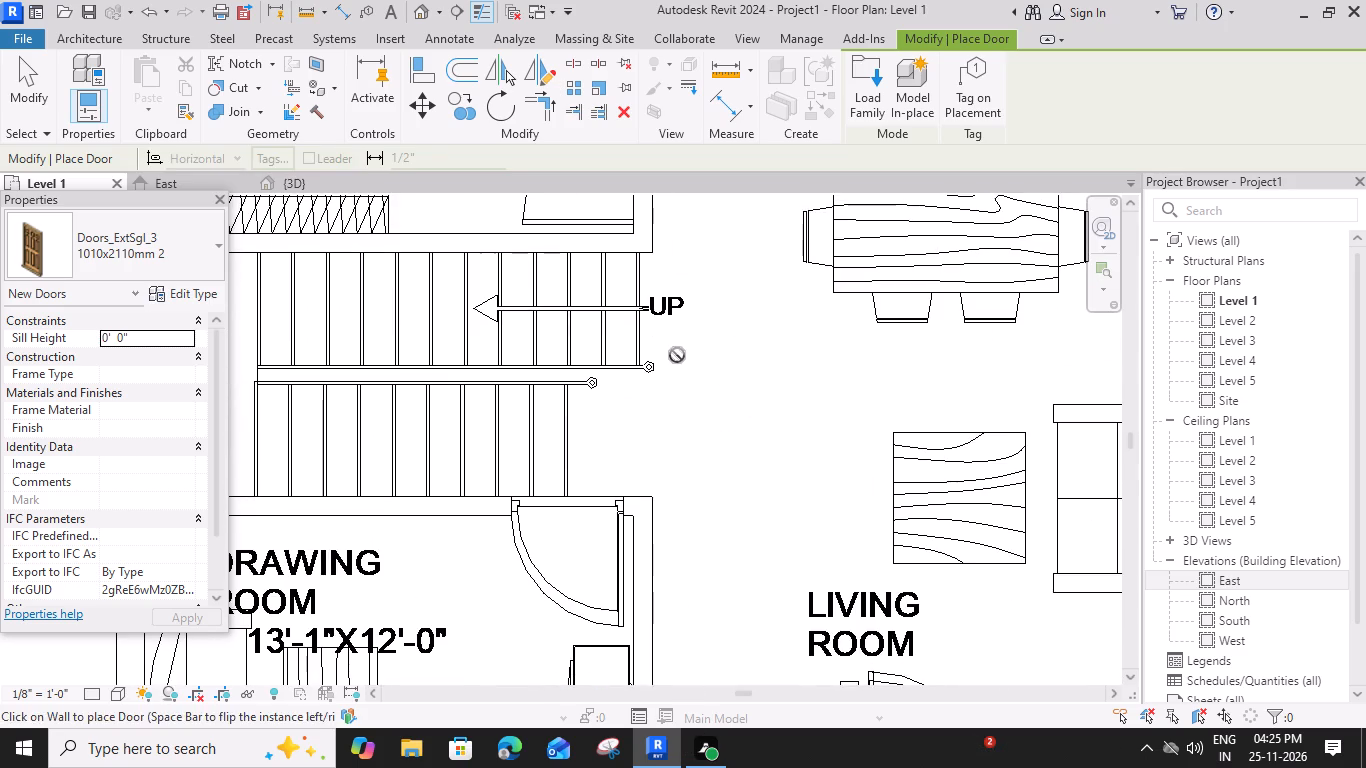
{"action": "middle_click_drag", "start_coordinate": [680, 356], "coordinate": [675, 553]}
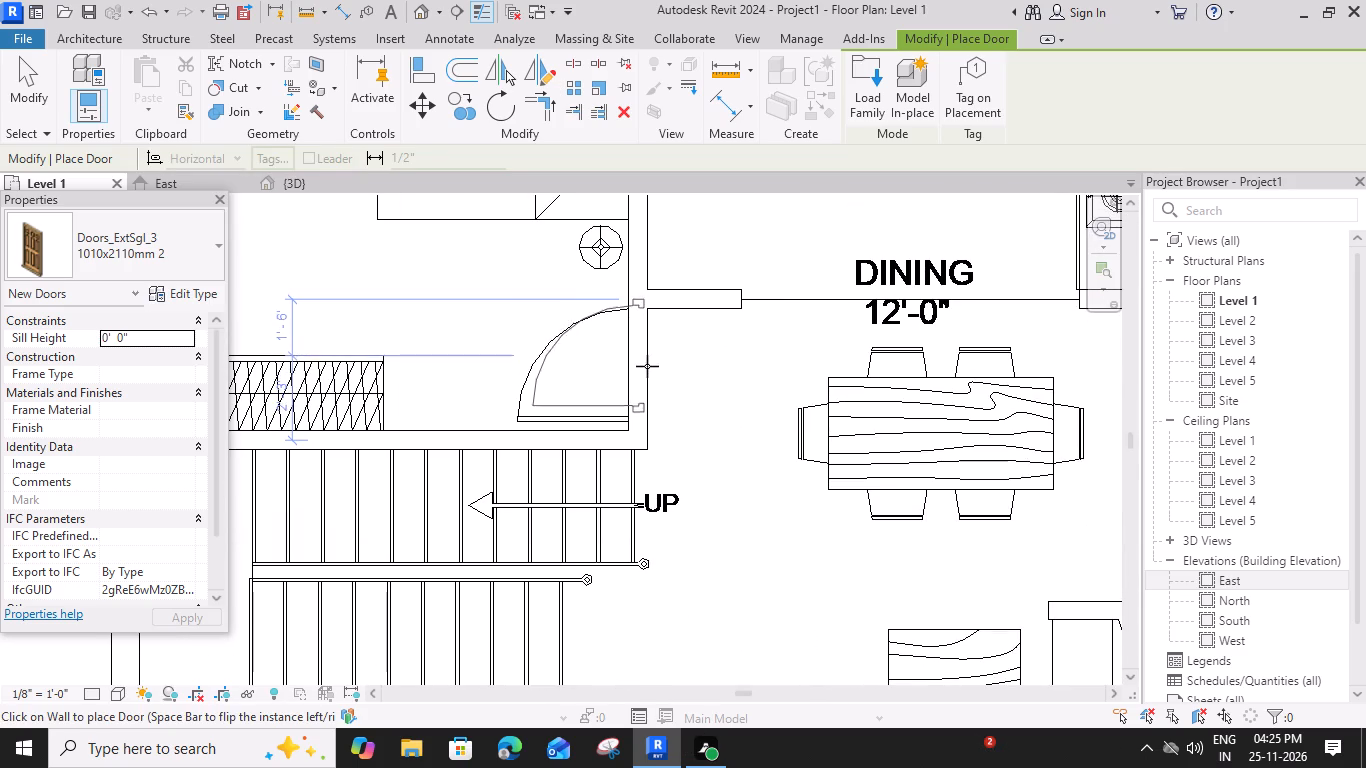
{"action": "left_click", "coordinate": [647, 372]}
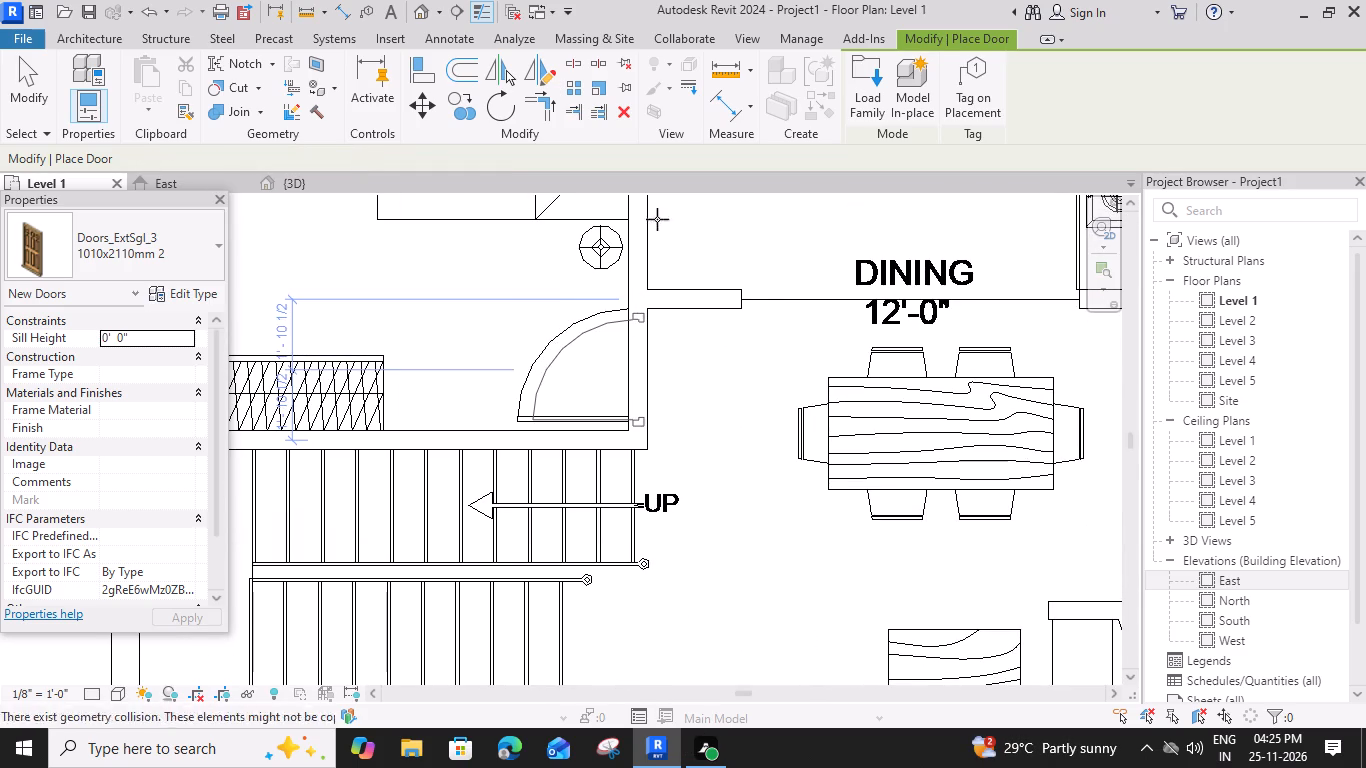
Switch the door type for placement near the kitchen to Single-Flush 30" x 80".
{"action": "middle_click_drag", "start_coordinate": [673, 230], "coordinate": [690, 597]}
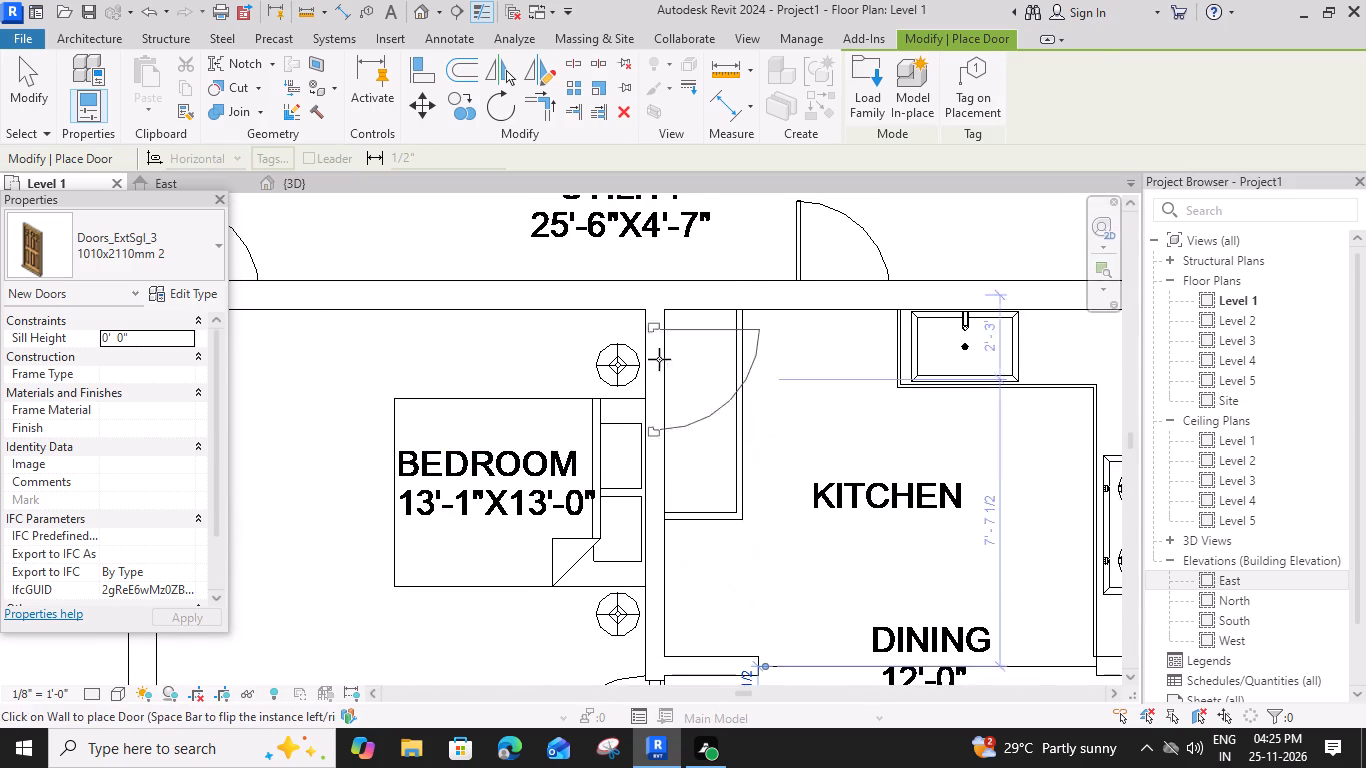
{"action": "middle_click_drag", "start_coordinate": [700, 316], "coordinate": [603, 301]}
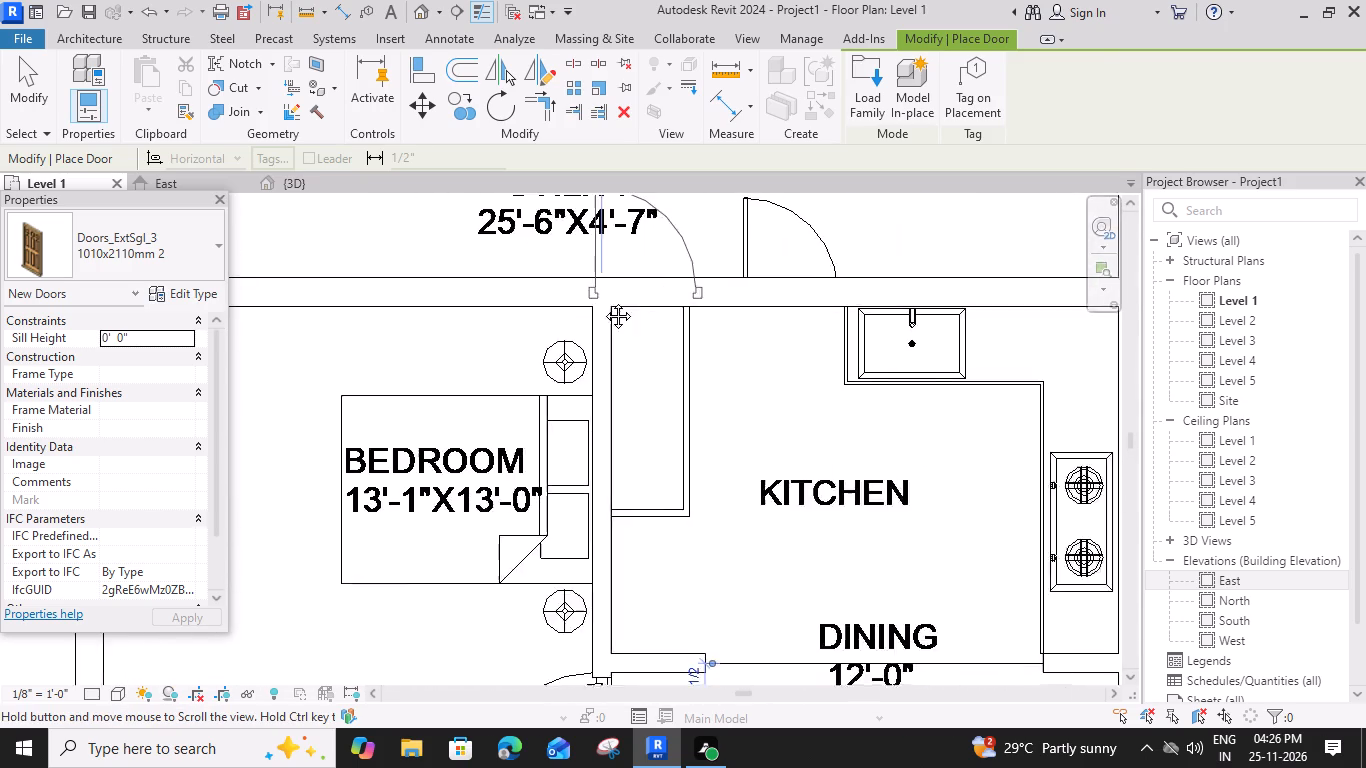
{"action": "middle_click_drag", "start_coordinate": [603, 301], "coordinate": [549, 250]}
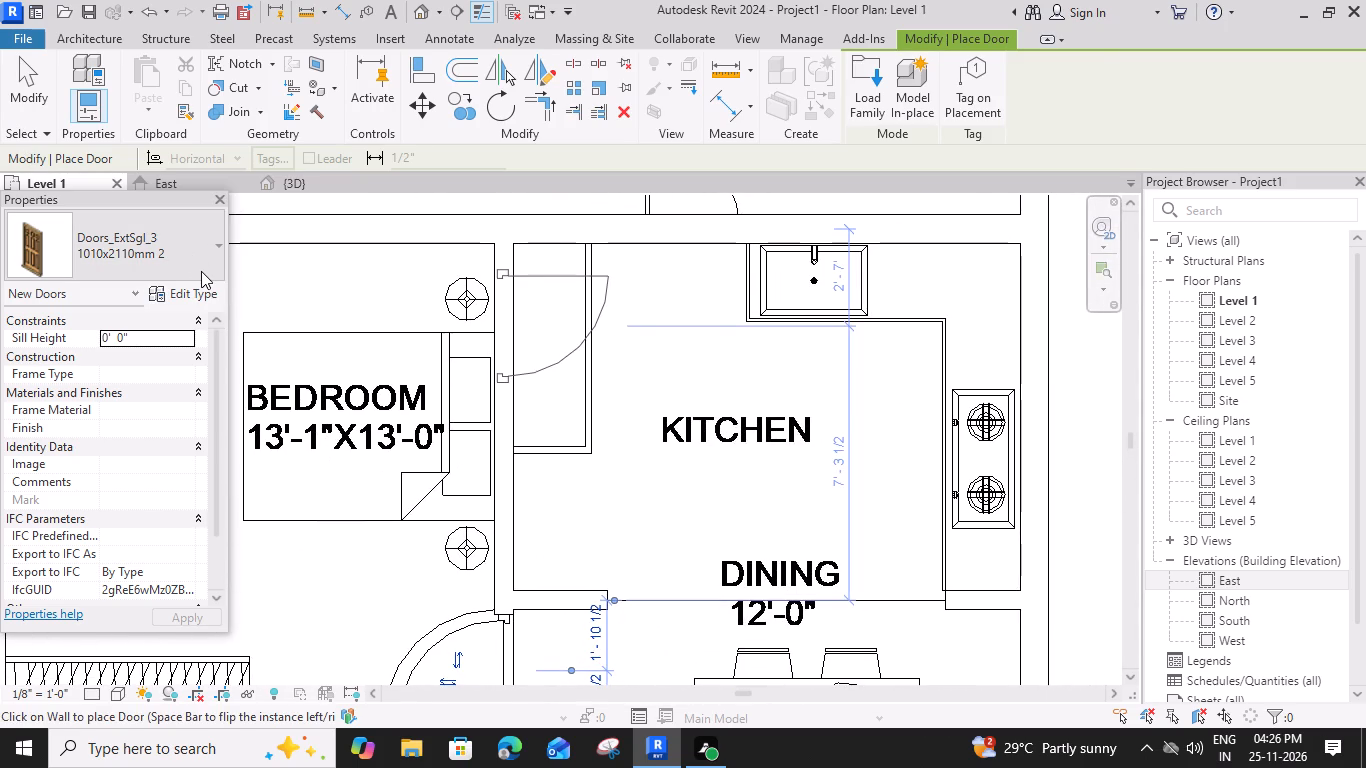
{"action": "left_click", "coordinate": [205, 289]}
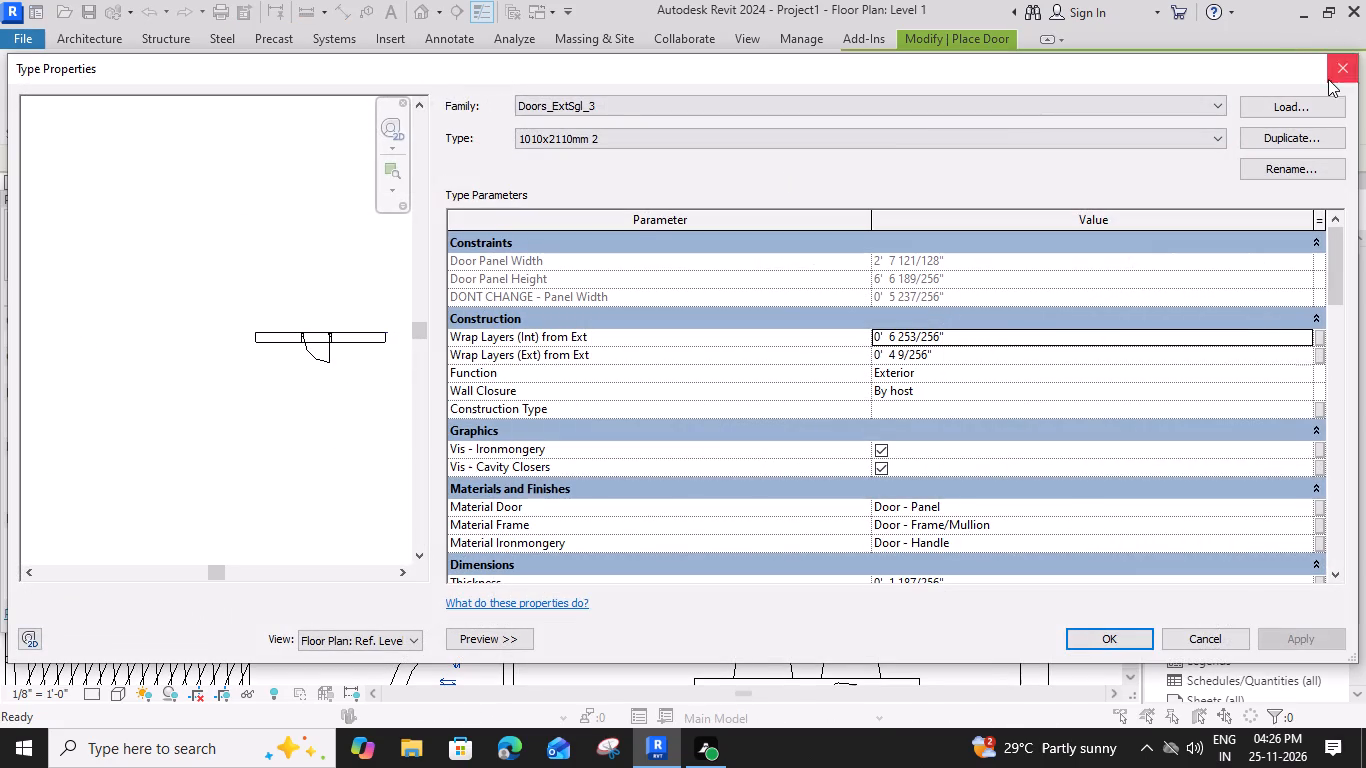
{"action": "left_click", "coordinate": [1330, 69]}
{"action": "left_click", "coordinate": [163, 245]}
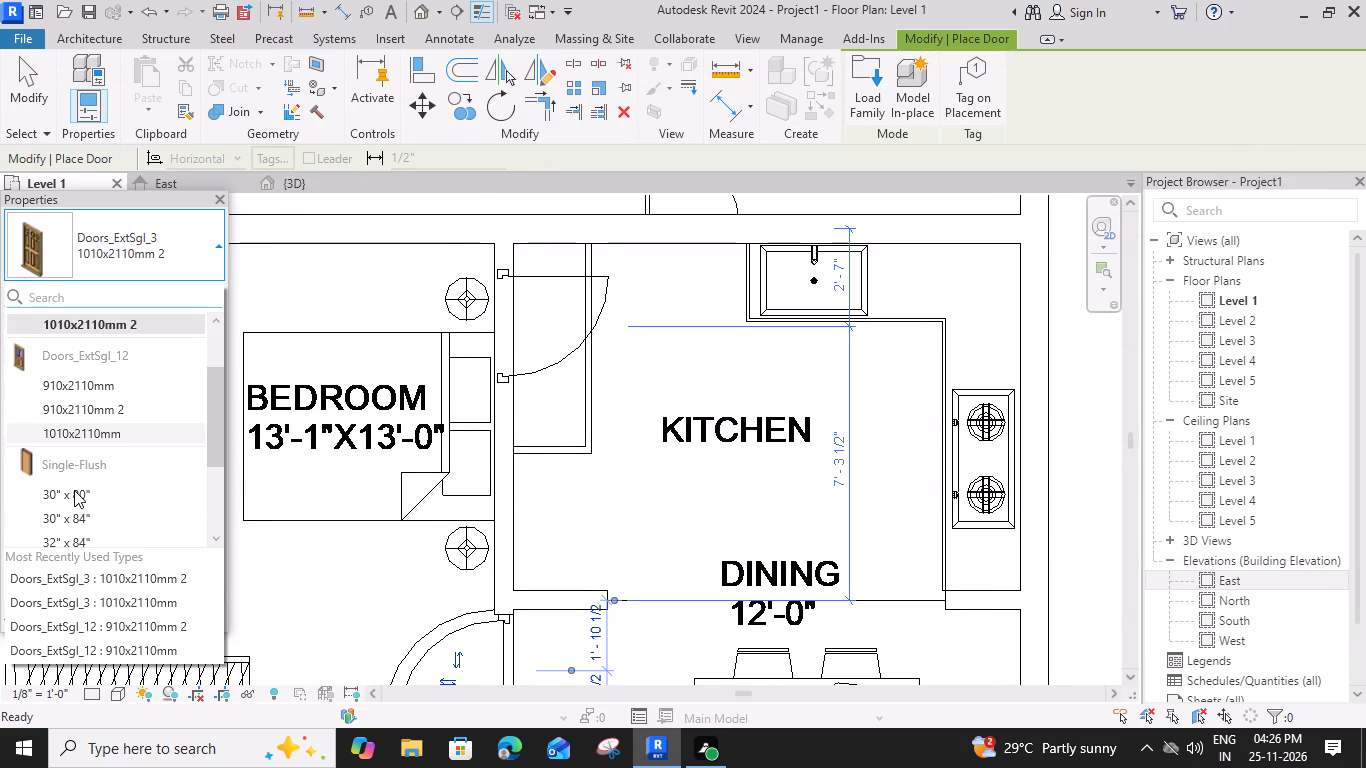
{"action": "left_click", "coordinate": [76, 494]}
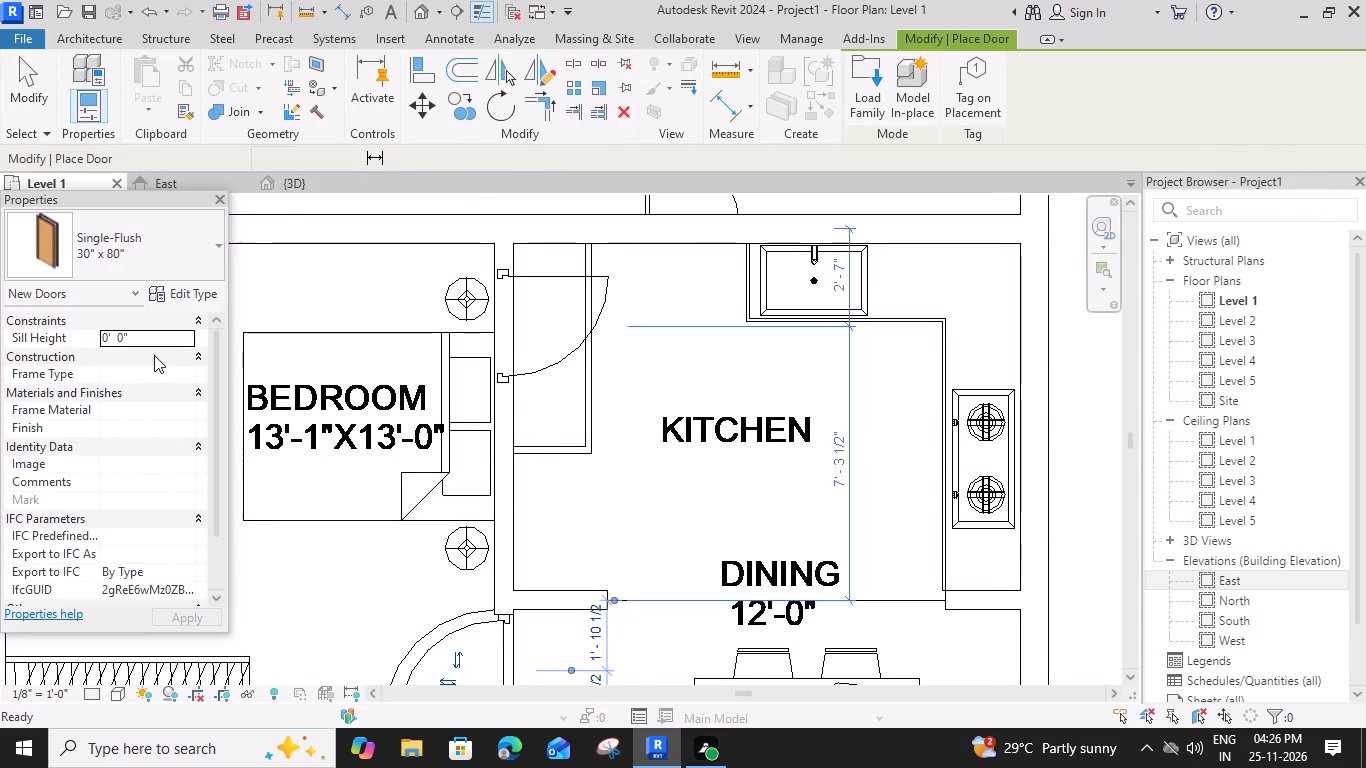
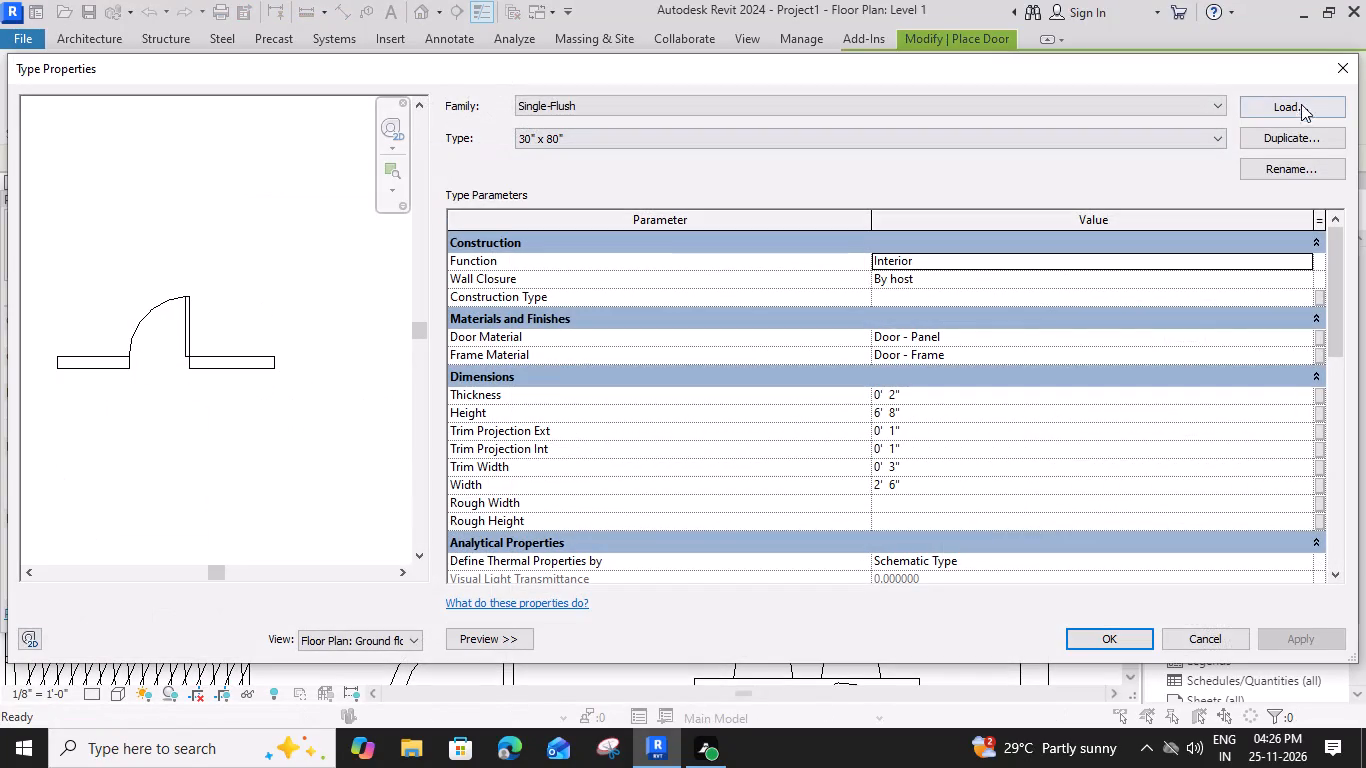
Duplicate the Single-Flush 30" x 80" door type as 30" x 80" 2.
{"action": "left_click", "coordinate": [1302, 146]}
{"action": "left_click", "coordinate": [672, 407]}
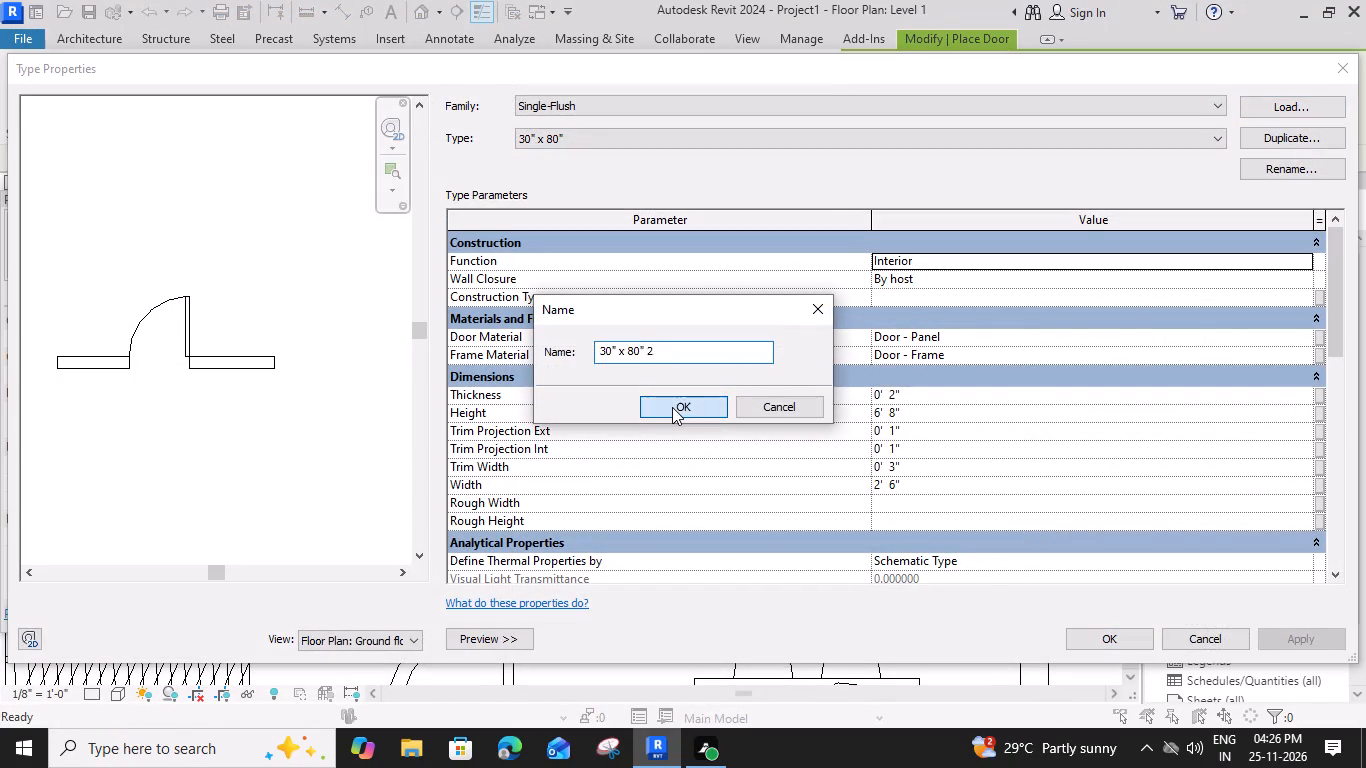
Set the Height of door type 30" x 80" 2 to 7' and accept the type properties.
{"action": "scroll", "coordinate": [997, 404], "scroll_direction": "down", "scroll_amount": 7}
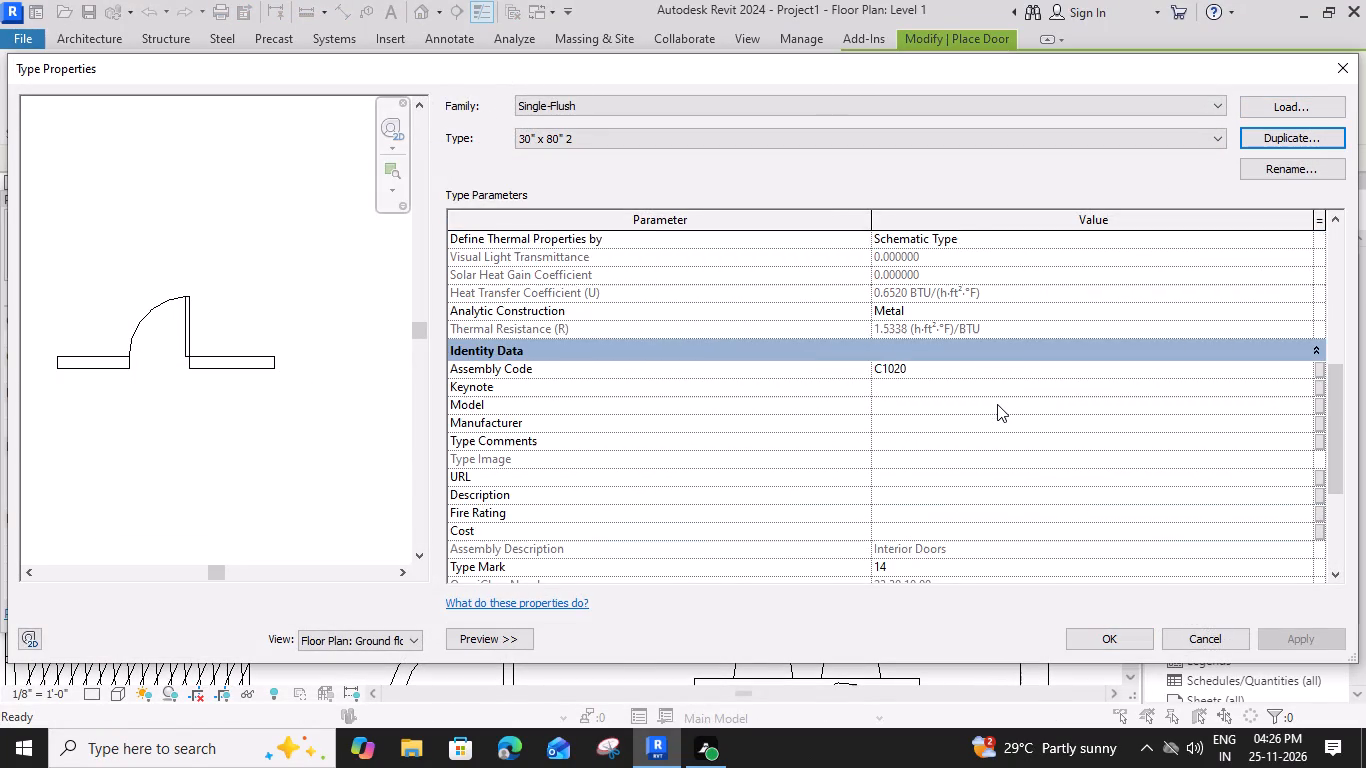
{"action": "scroll", "coordinate": [997, 404], "scroll_direction": "down", "scroll_amount": 10}
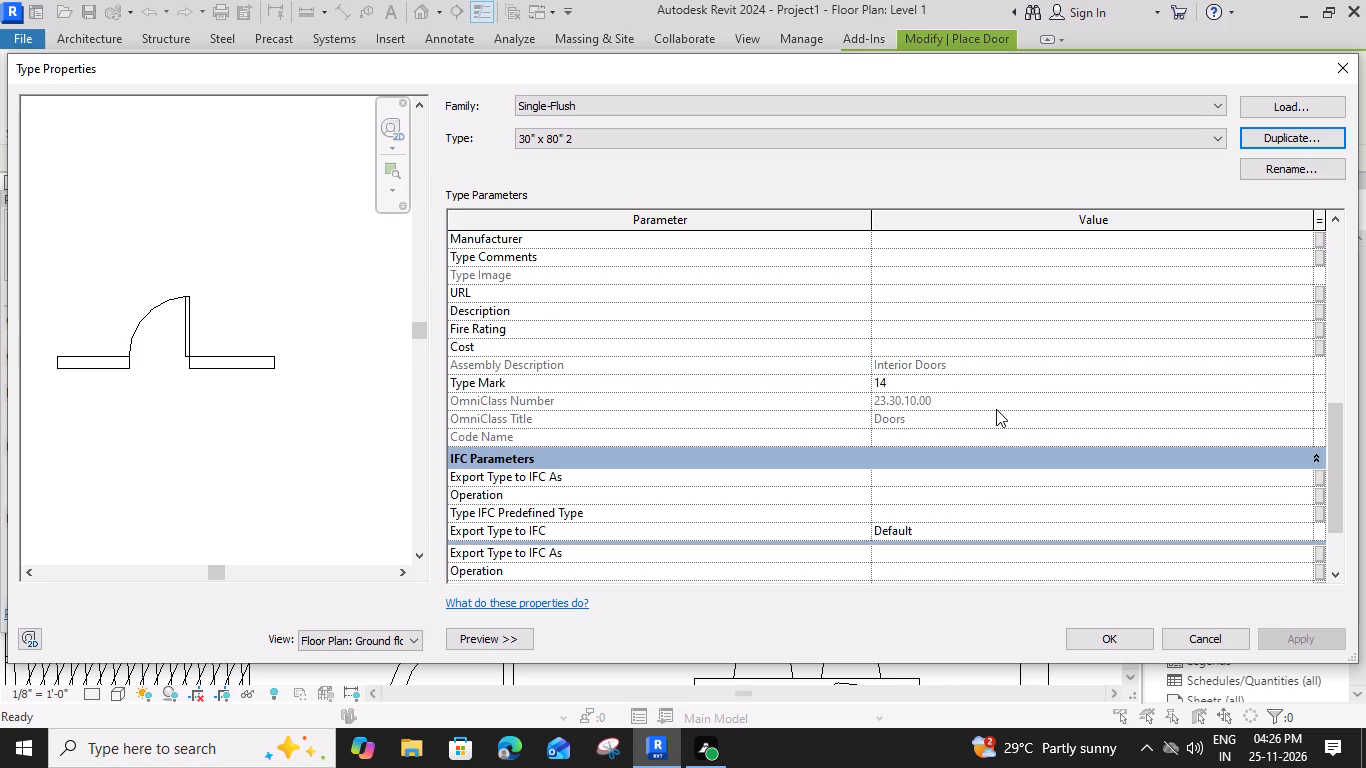
{"action": "scroll", "coordinate": [996, 409], "scroll_direction": "up", "scroll_amount": 8}
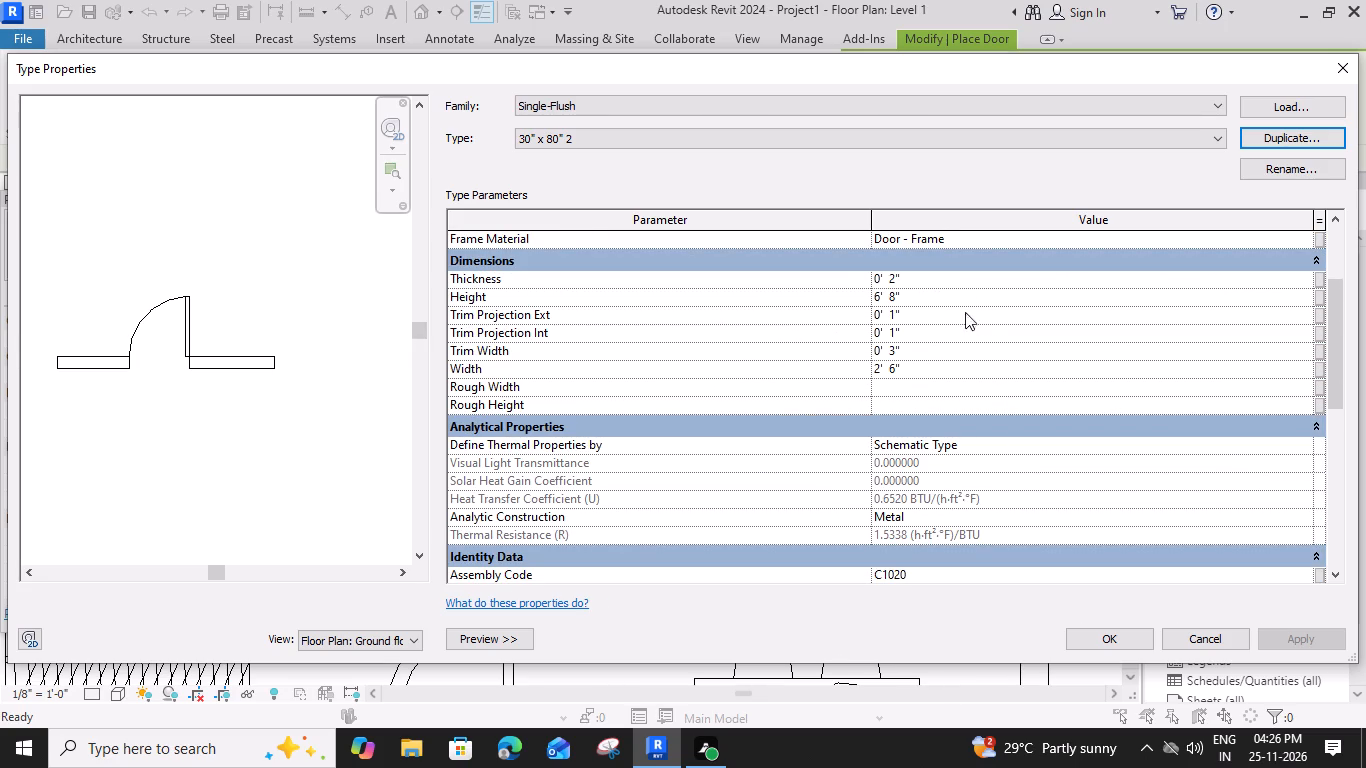
{"action": "left_click", "coordinate": [957, 367]}
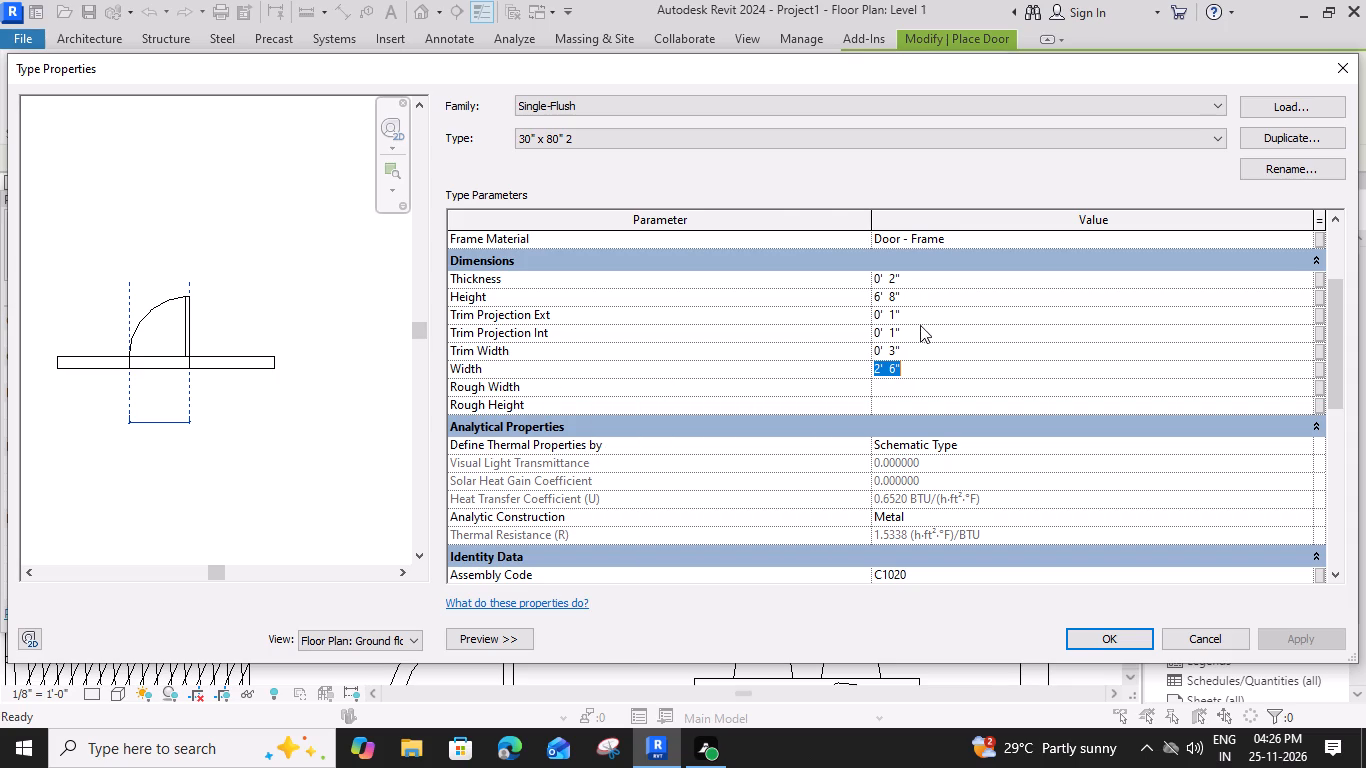
{"action": "left_click", "coordinate": [914, 296]}
{"action": "key", "text": "7"}
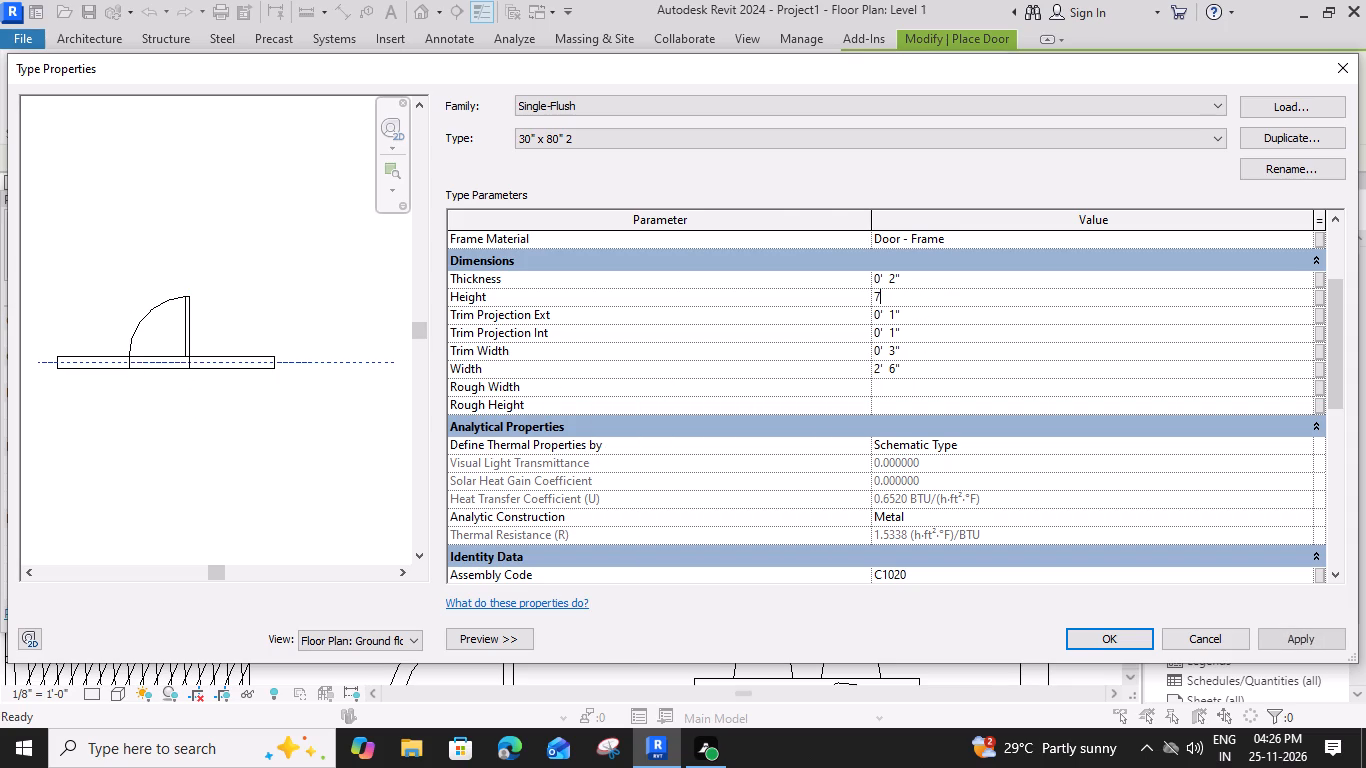
{"action": "key", "text": "apostrophe"}
{"action": "key", "text": "Return"}
{"action": "left_click", "coordinate": [1106, 643]}
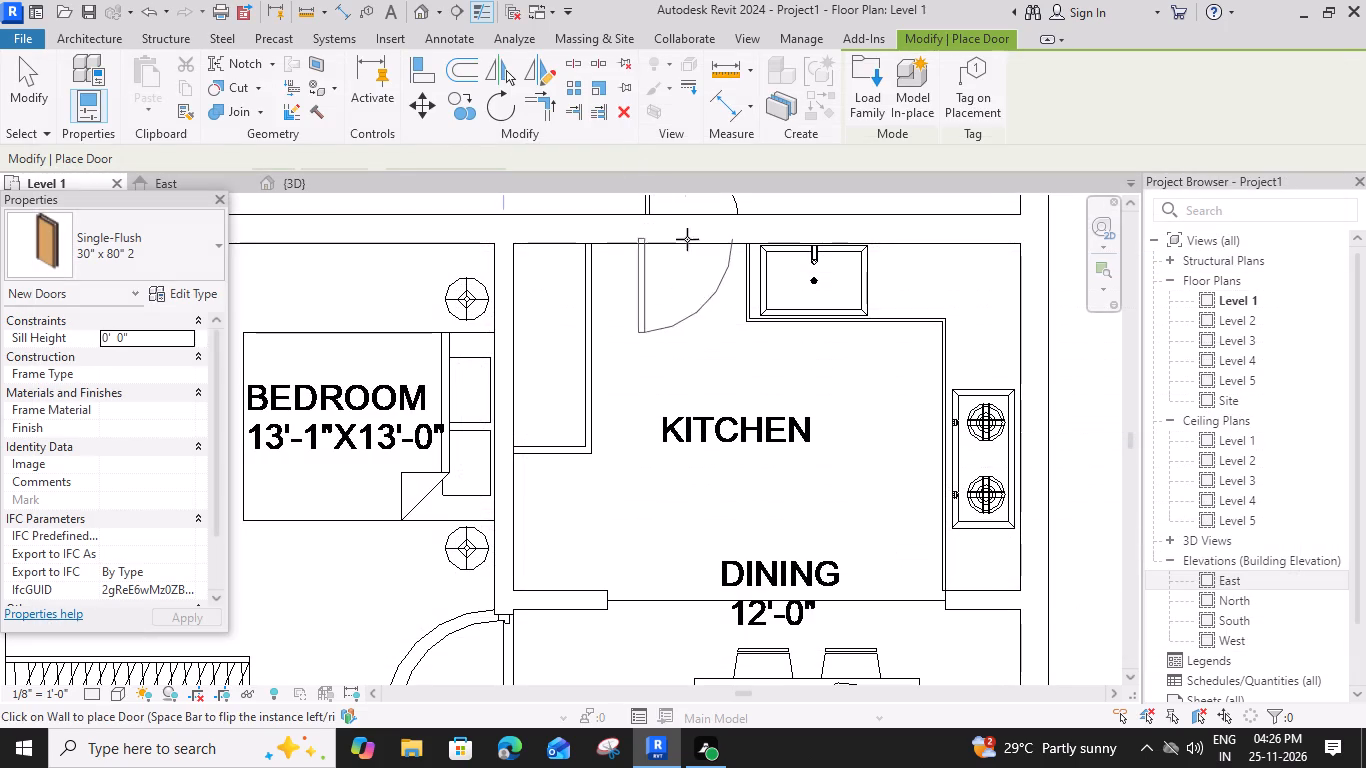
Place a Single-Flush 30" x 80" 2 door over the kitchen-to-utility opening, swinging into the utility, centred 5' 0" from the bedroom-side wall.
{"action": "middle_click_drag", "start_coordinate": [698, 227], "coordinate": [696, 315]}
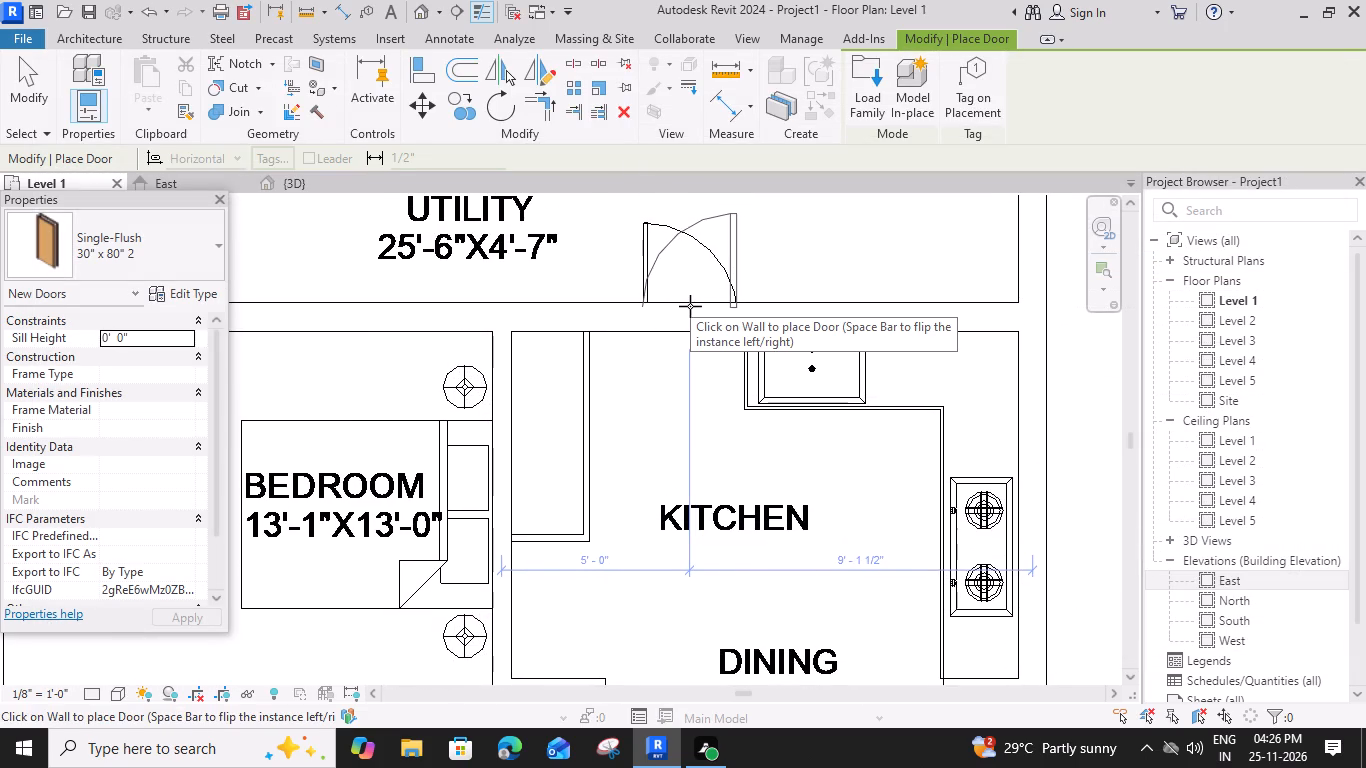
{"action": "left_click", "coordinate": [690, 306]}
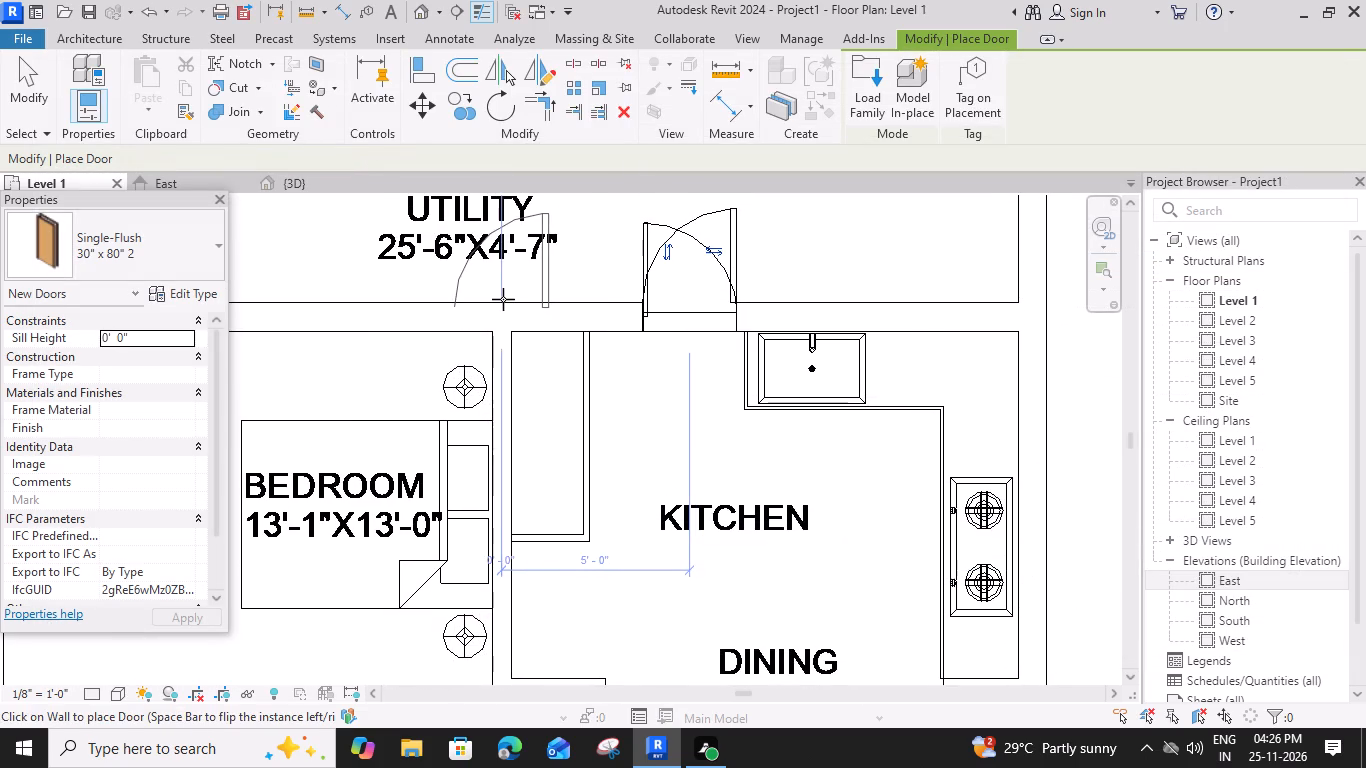
Place the same door over the bedroom-to-utility opening, swinging into the utility, centred about 1' 10" from the outer wall.
{"action": "middle_click_drag", "start_coordinate": [503, 299], "coordinate": [991, 290]}
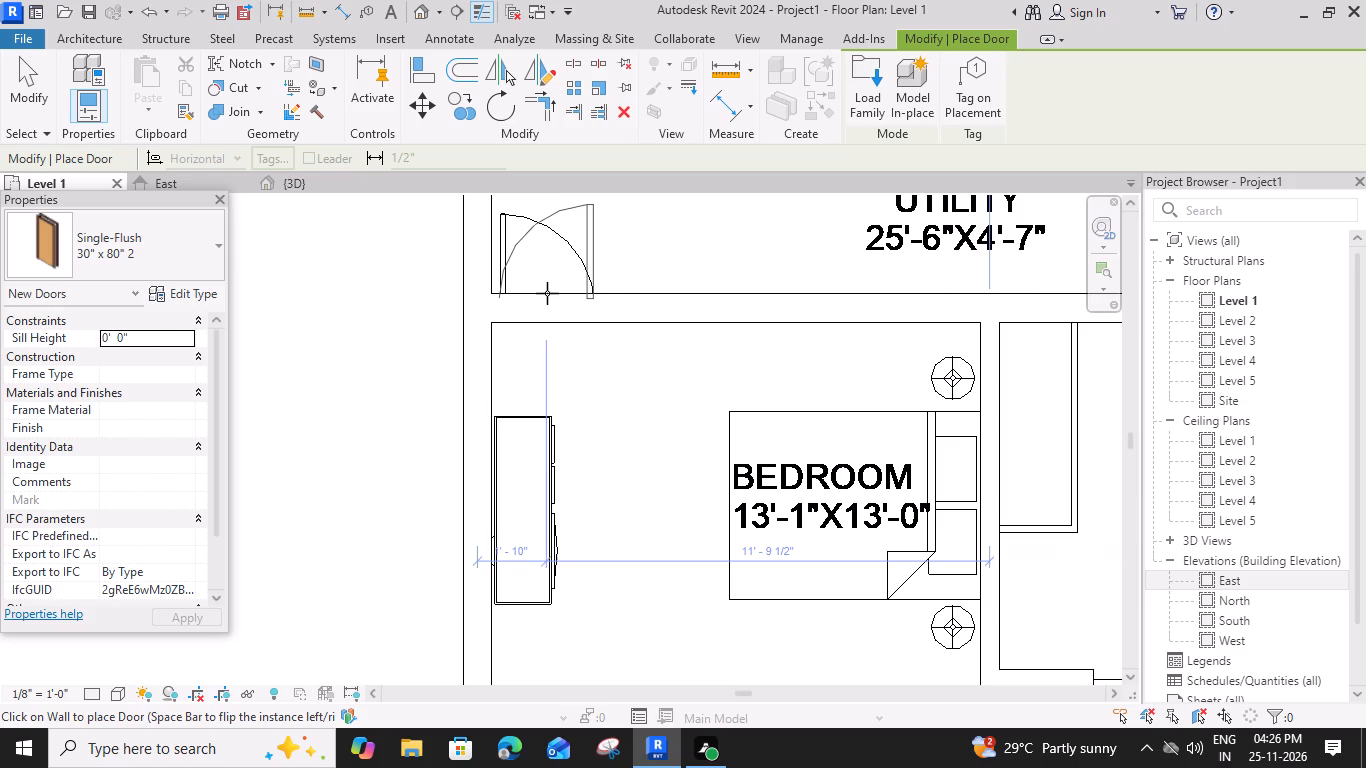
{"action": "left_click", "coordinate": [547, 293]}
Place the same door in the toilet-to-basin wall, centred about 1' 9" from the garden-side wall, and flip its hinge side to match the plan.
{"action": "scroll", "coordinate": [671, 324], "scroll_direction": "down", "scroll_amount": 2}
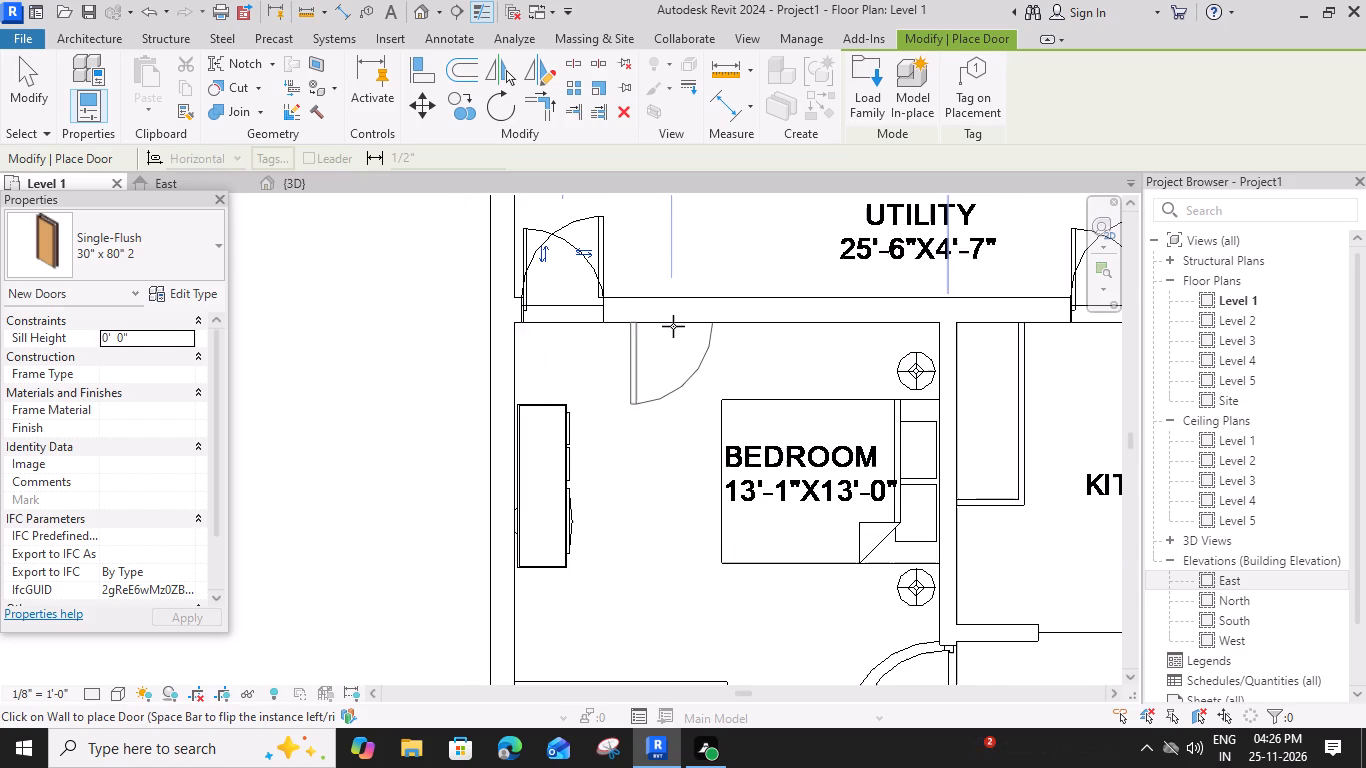
{"action": "scroll", "coordinate": [673, 326], "scroll_direction": "down", "scroll_amount": 2}
{"action": "middle_click_drag", "start_coordinate": [805, 559], "coordinate": [798, 265]}
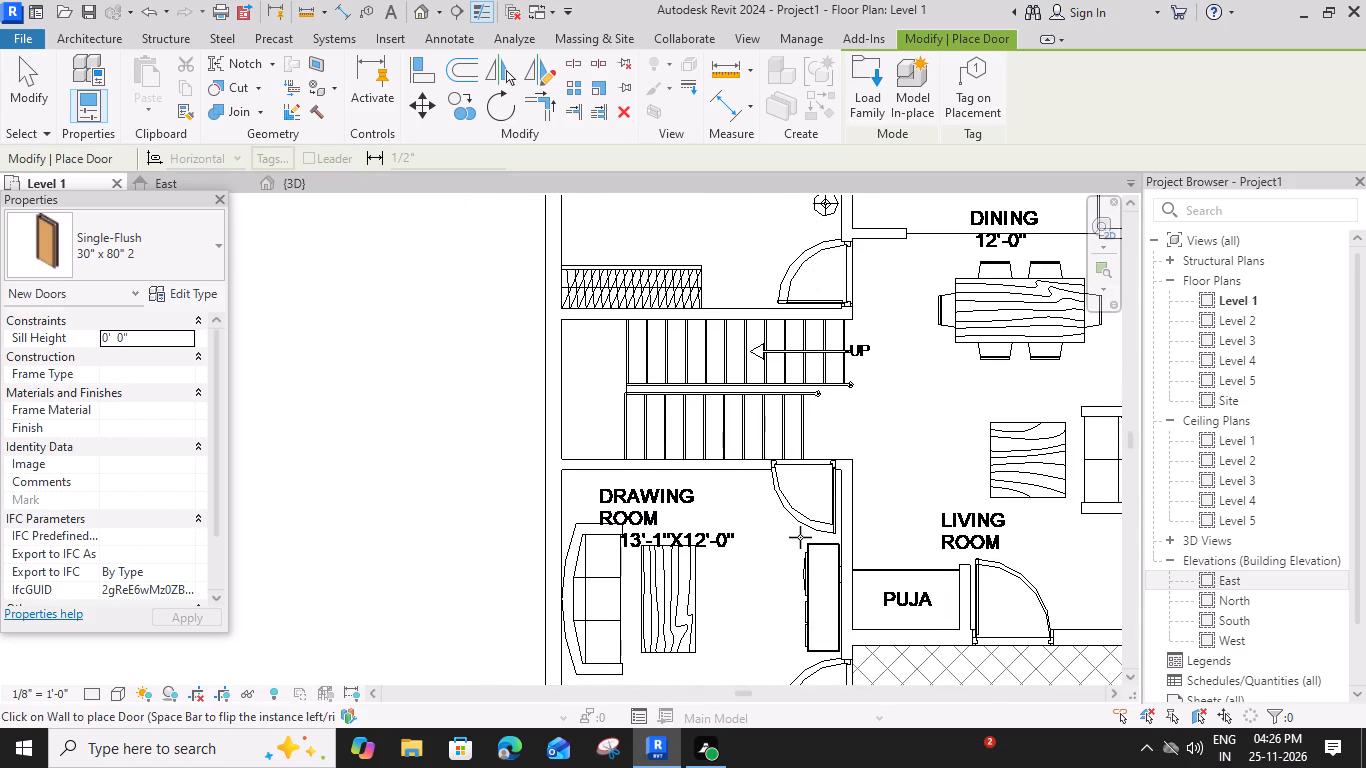
{"action": "middle_click_drag", "start_coordinate": [800, 596], "coordinate": [767, 170]}
{"action": "scroll", "coordinate": [717, 381], "scroll_direction": "up", "scroll_amount": 5}
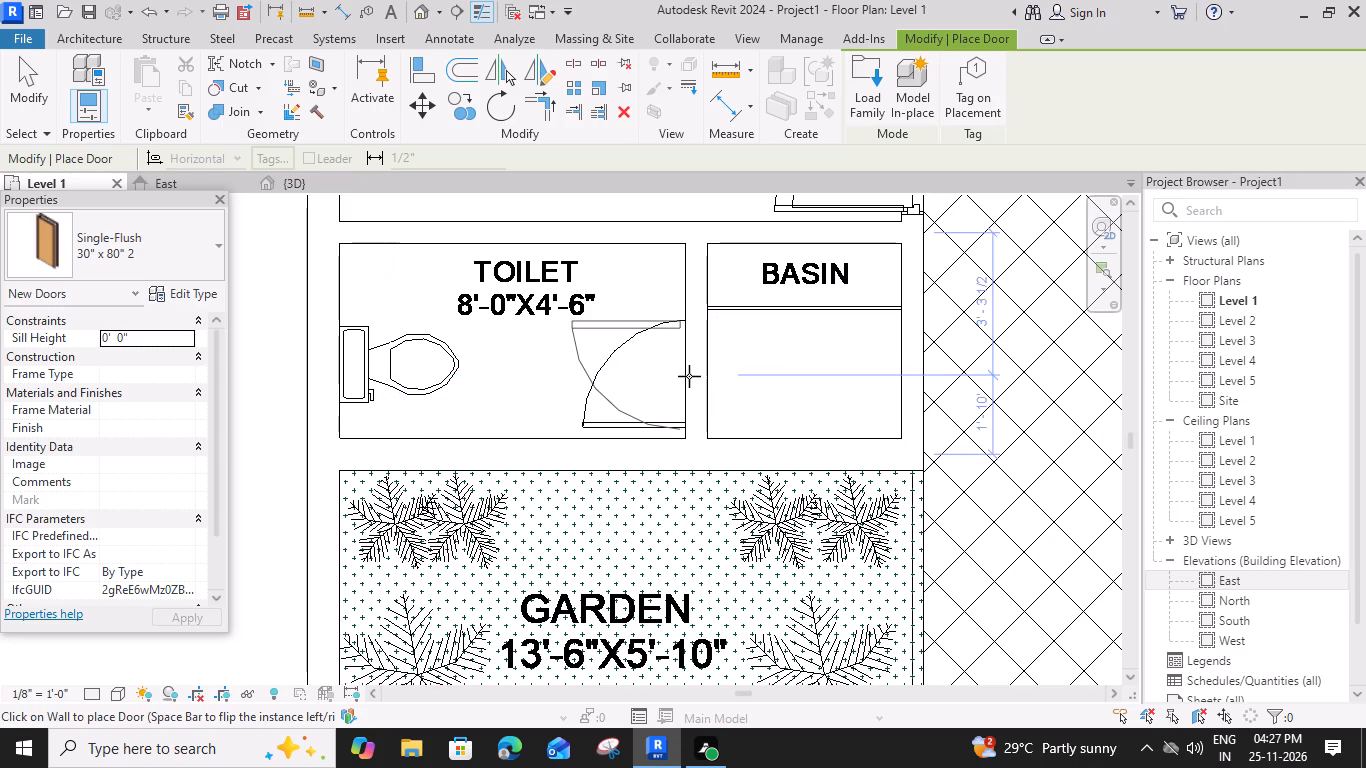
{"action": "left_click", "coordinate": [689, 377]}
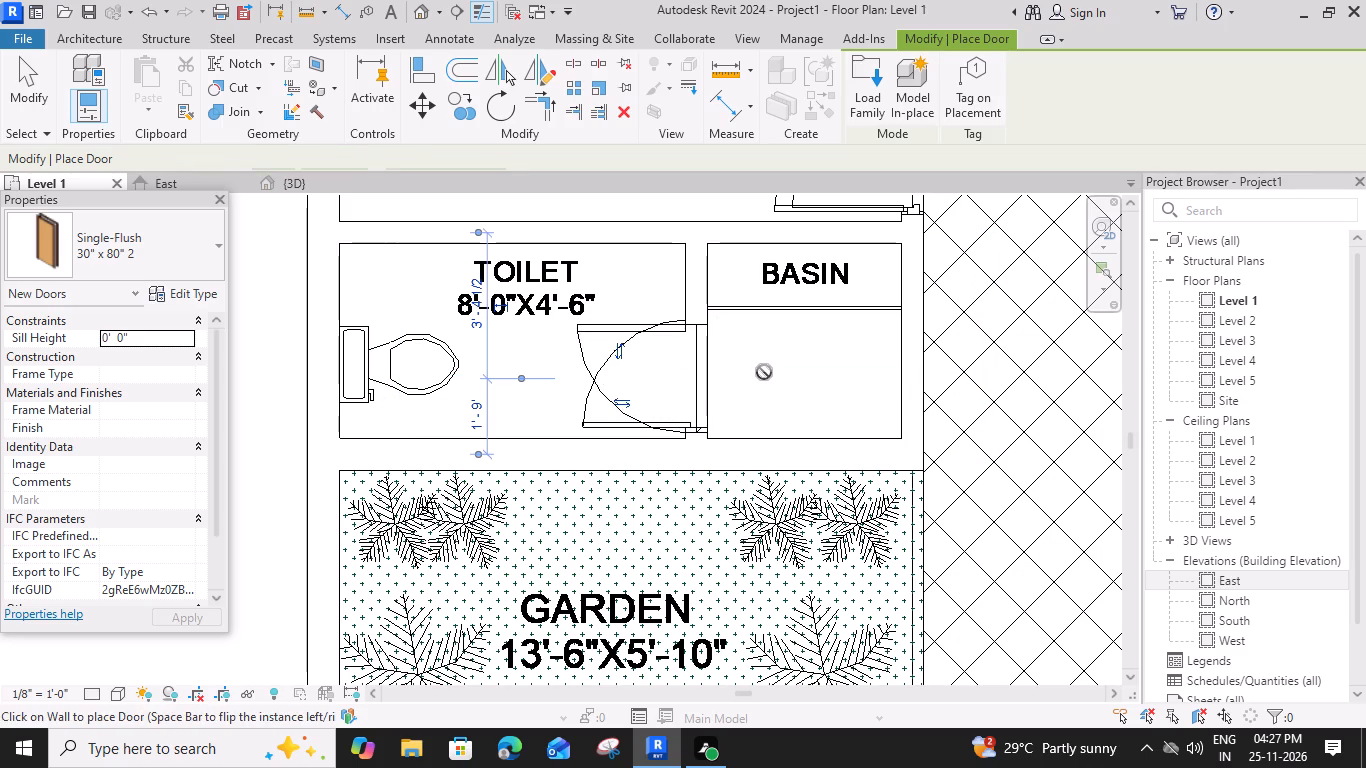
{"action": "key", "text": "Escape"}
{"action": "key", "text": "Escape"}
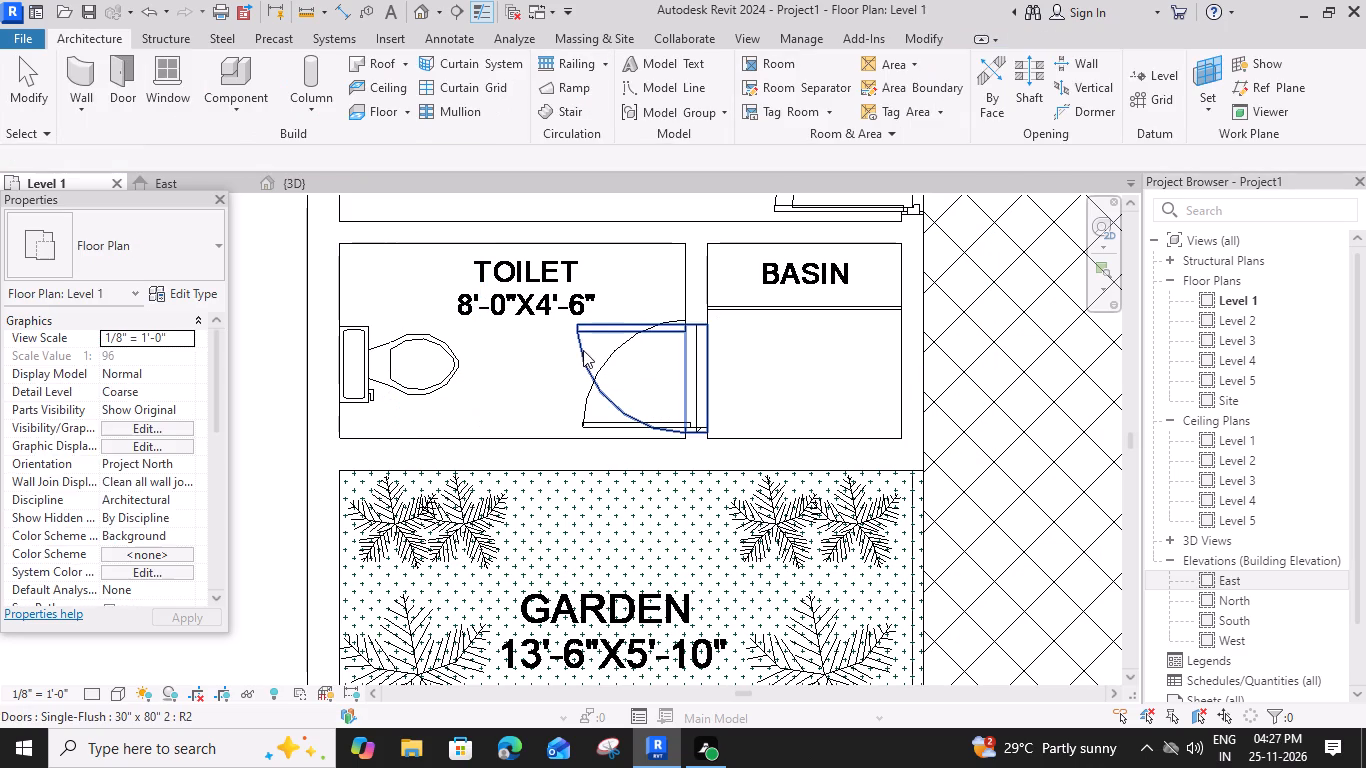
{"action": "left_click", "coordinate": [582, 350]}
{"action": "left_click", "coordinate": [616, 351]}
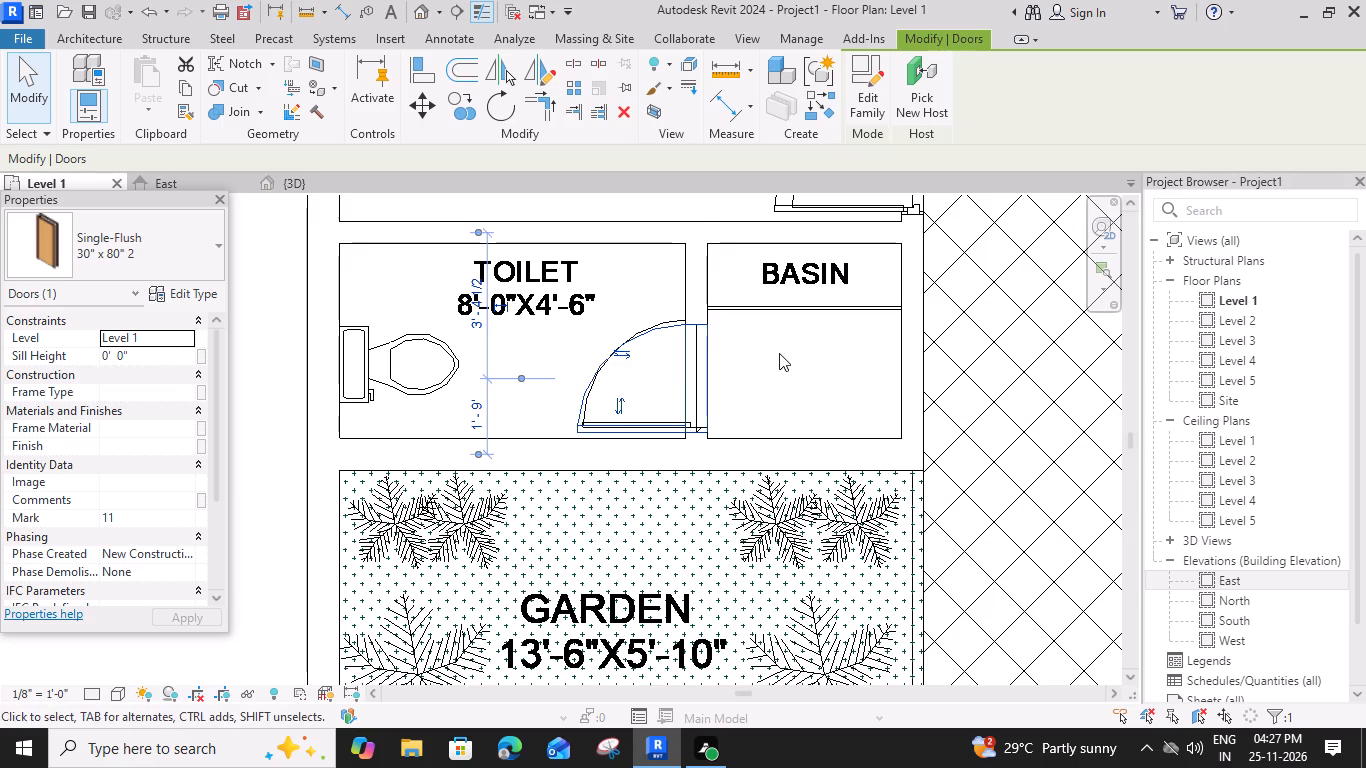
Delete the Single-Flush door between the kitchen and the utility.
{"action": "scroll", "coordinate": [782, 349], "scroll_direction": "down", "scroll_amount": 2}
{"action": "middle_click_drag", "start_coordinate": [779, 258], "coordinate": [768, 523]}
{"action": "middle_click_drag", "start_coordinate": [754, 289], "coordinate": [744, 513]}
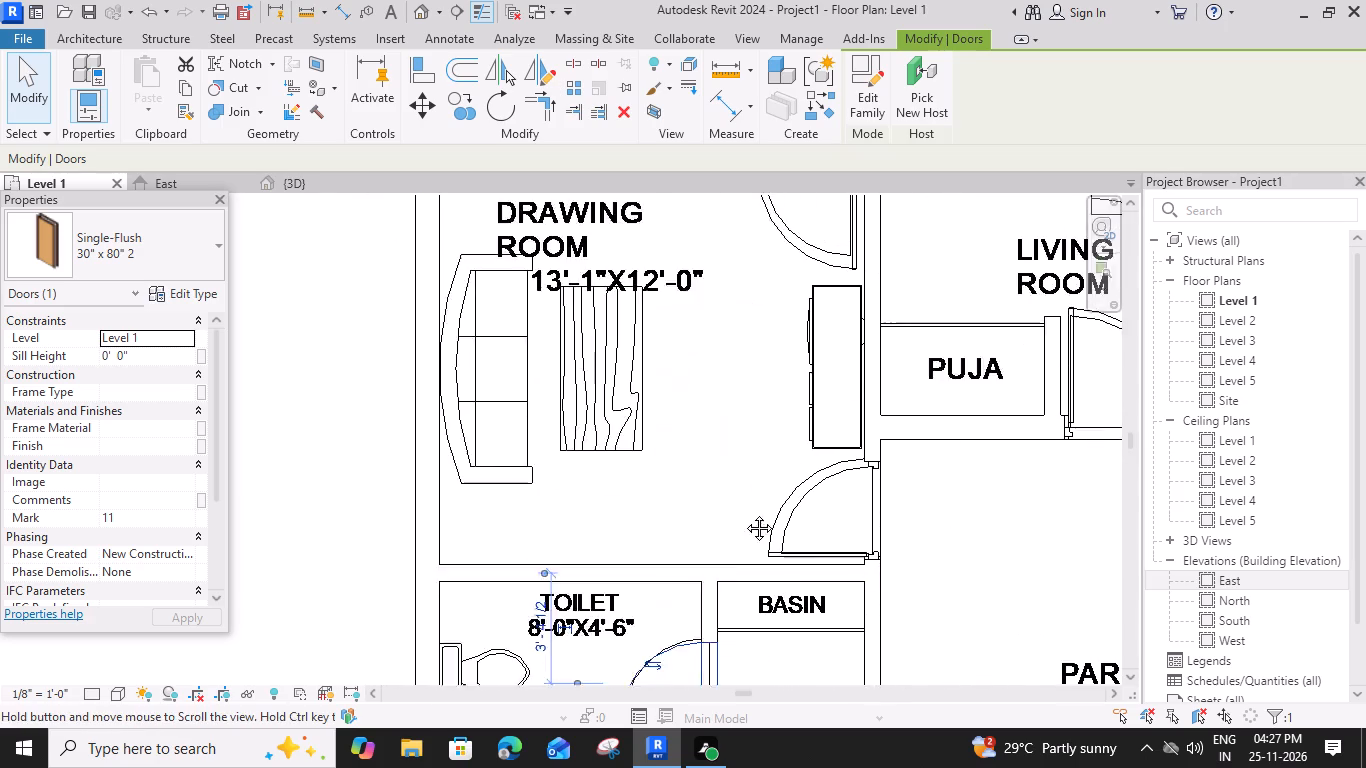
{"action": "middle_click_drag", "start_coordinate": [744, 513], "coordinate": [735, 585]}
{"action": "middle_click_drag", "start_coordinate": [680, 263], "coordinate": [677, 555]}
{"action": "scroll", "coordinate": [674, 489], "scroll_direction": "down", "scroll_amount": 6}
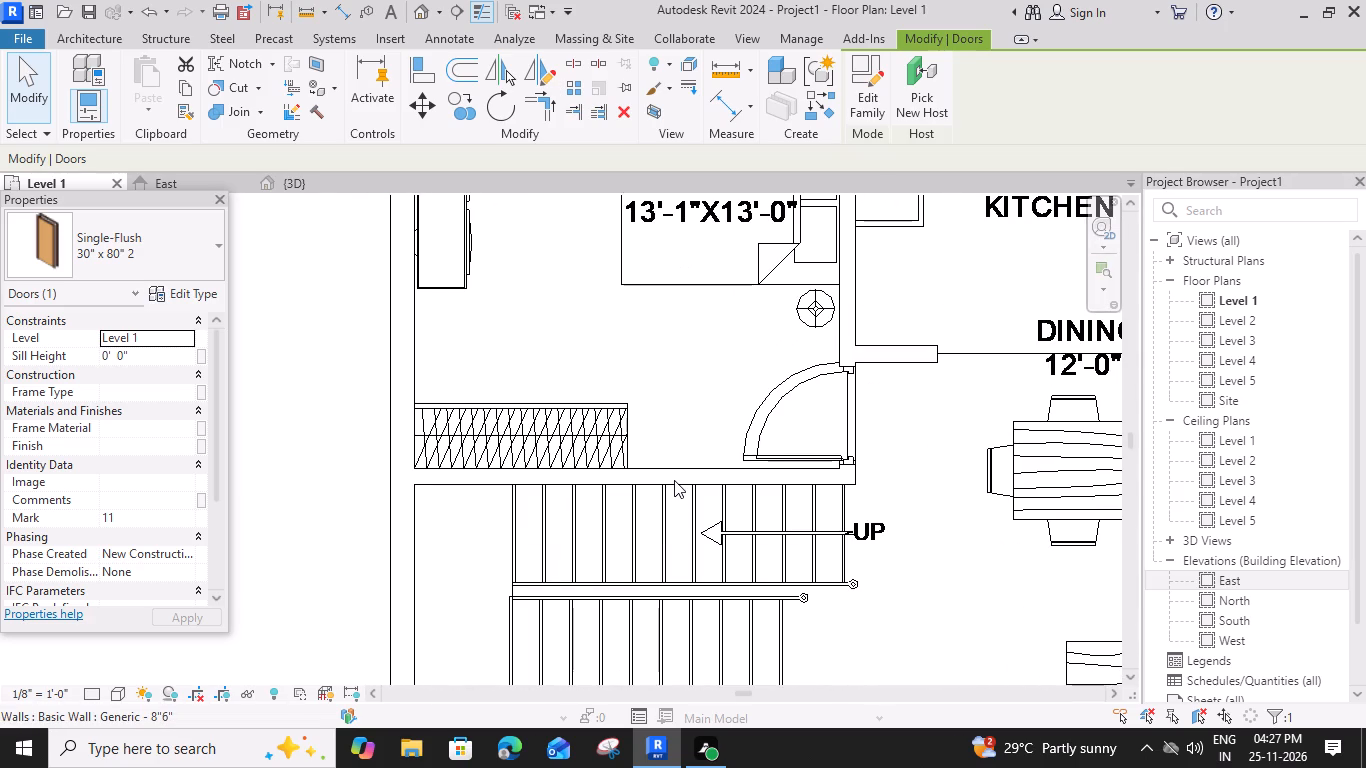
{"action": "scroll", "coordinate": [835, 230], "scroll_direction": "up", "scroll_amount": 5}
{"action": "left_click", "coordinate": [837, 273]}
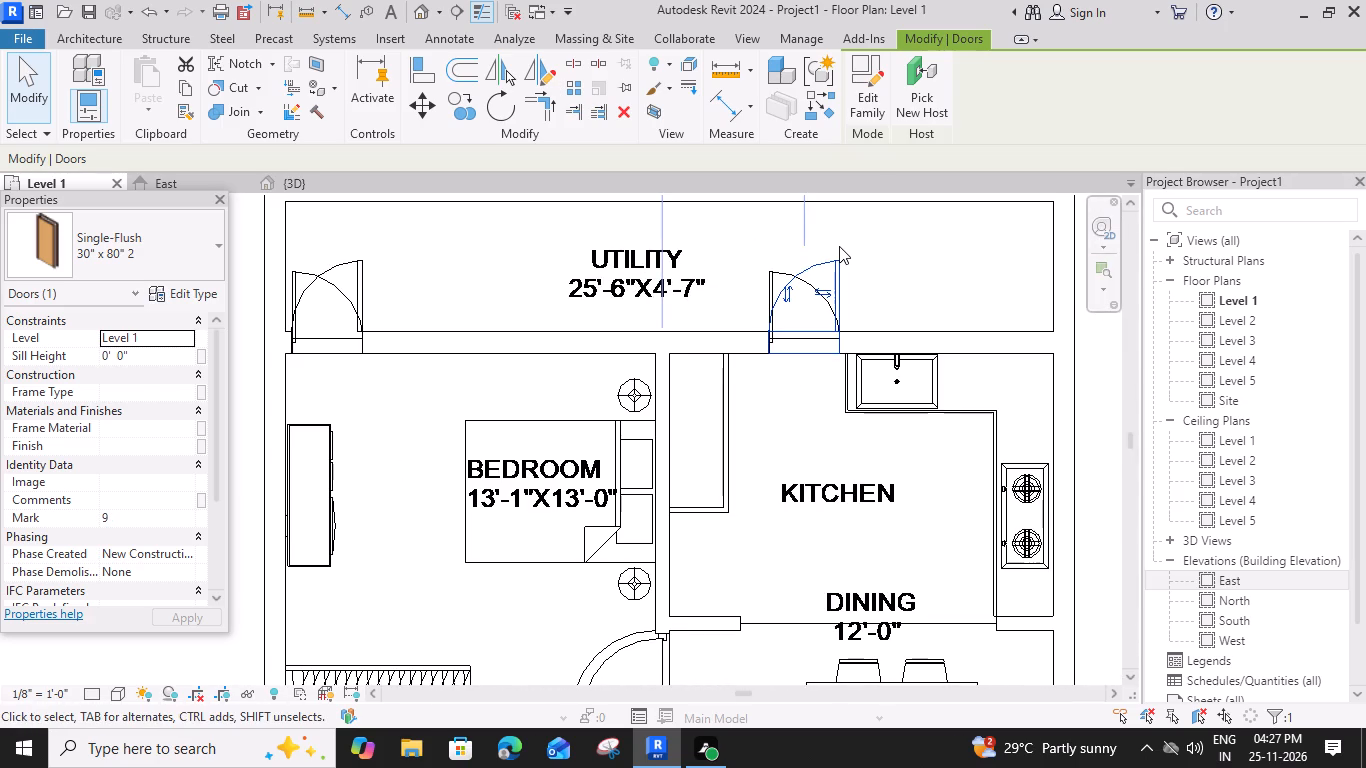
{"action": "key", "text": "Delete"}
Flip the hinge side of the bedroom-to-utility door to match the door symbol on the plan.
{"action": "left_click", "coordinate": [361, 265]}
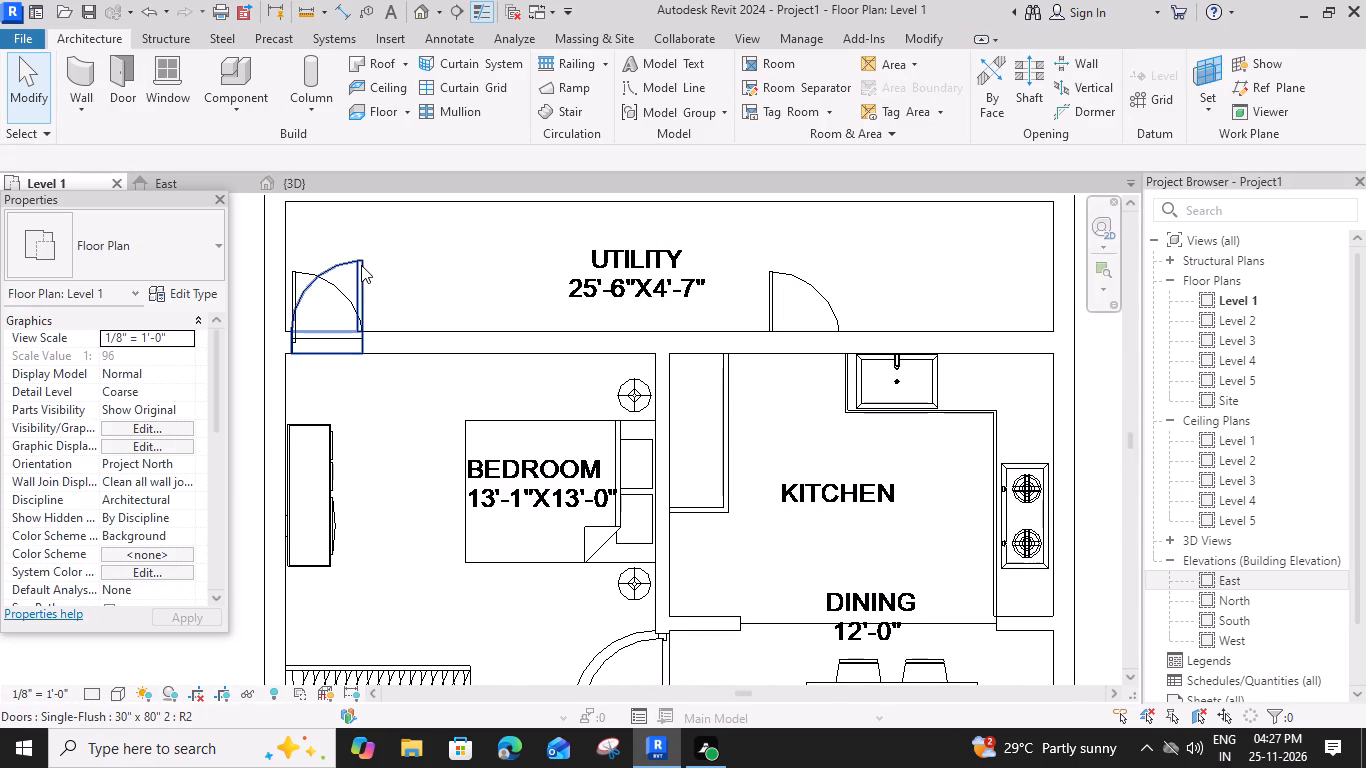
{"action": "left_click", "coordinate": [344, 291]}
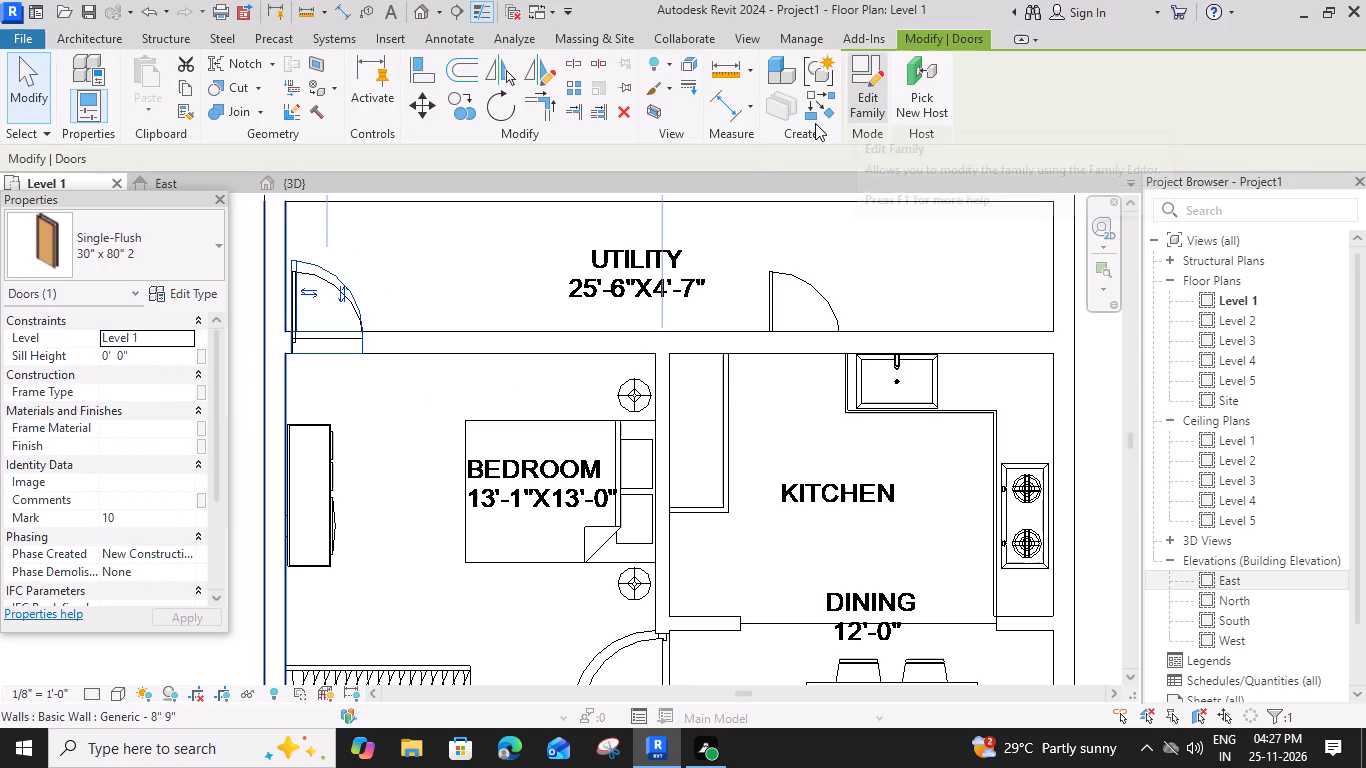
{"action": "key", "text": "Escape"}
Load the Doors_Concept_ExtSgl family from the External Doors folder for door placement.
{"action": "scroll", "coordinate": [691, 412], "scroll_direction": "down", "scroll_amount": 1}
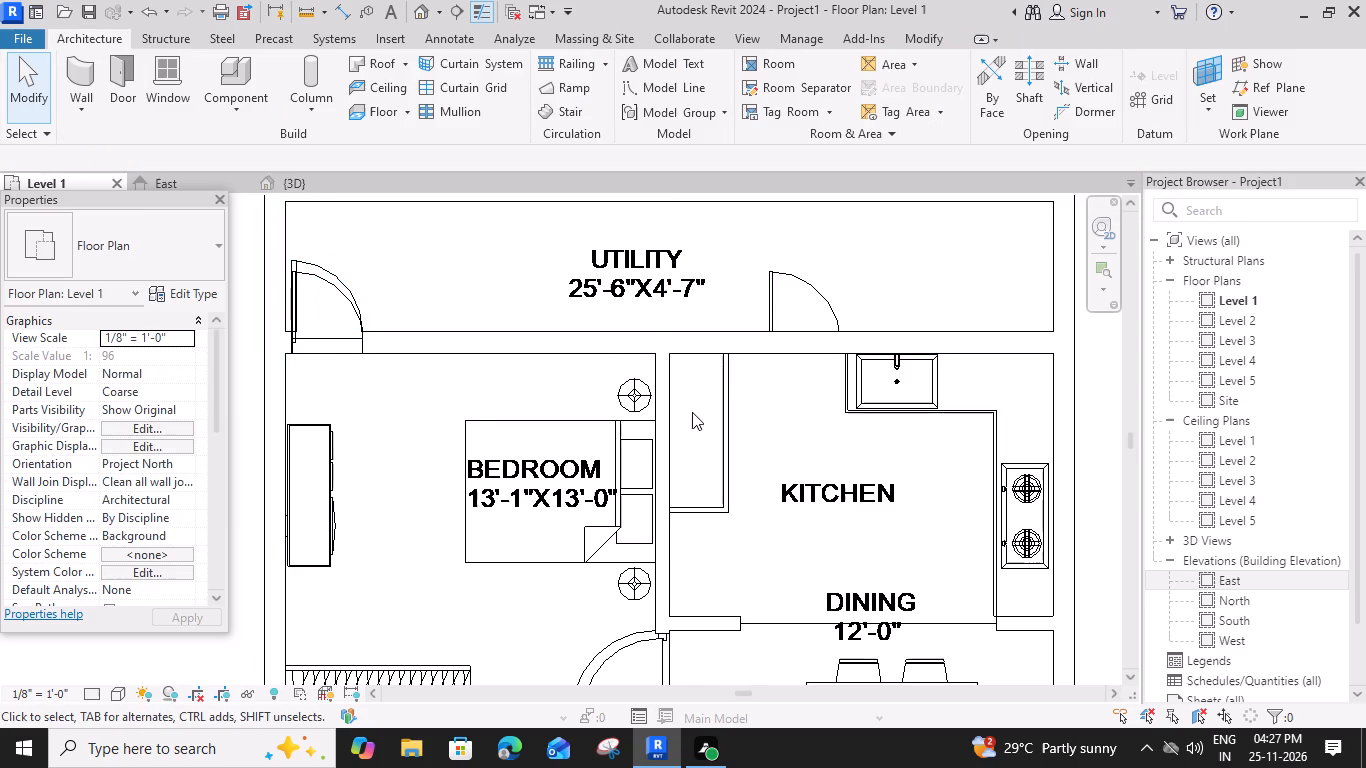
{"action": "scroll", "coordinate": [692, 412], "scroll_direction": "down", "scroll_amount": 1}
{"action": "middle_click_drag", "start_coordinate": [768, 474], "coordinate": [741, 159]}
{"action": "middle_click_drag", "start_coordinate": [742, 429], "coordinate": [744, 196]}
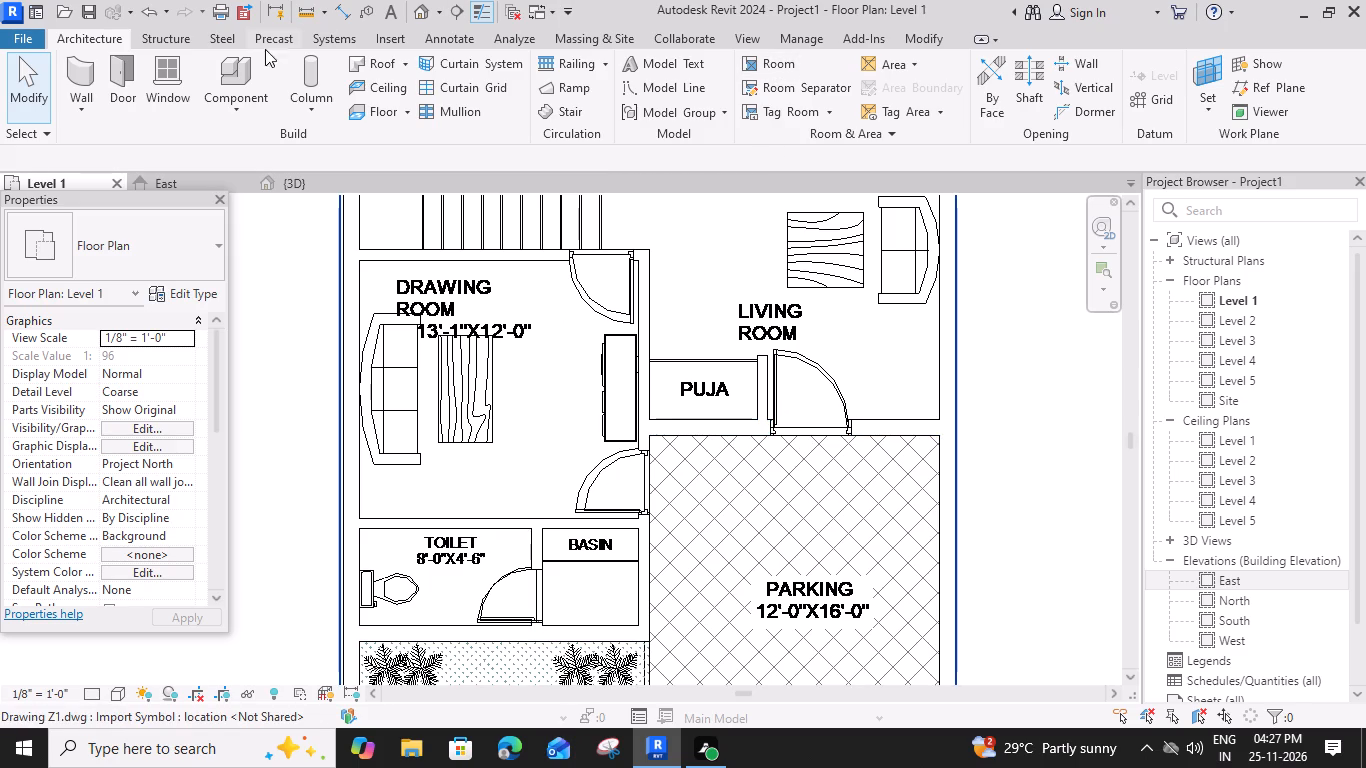
{"action": "left_click", "coordinate": [134, 80]}
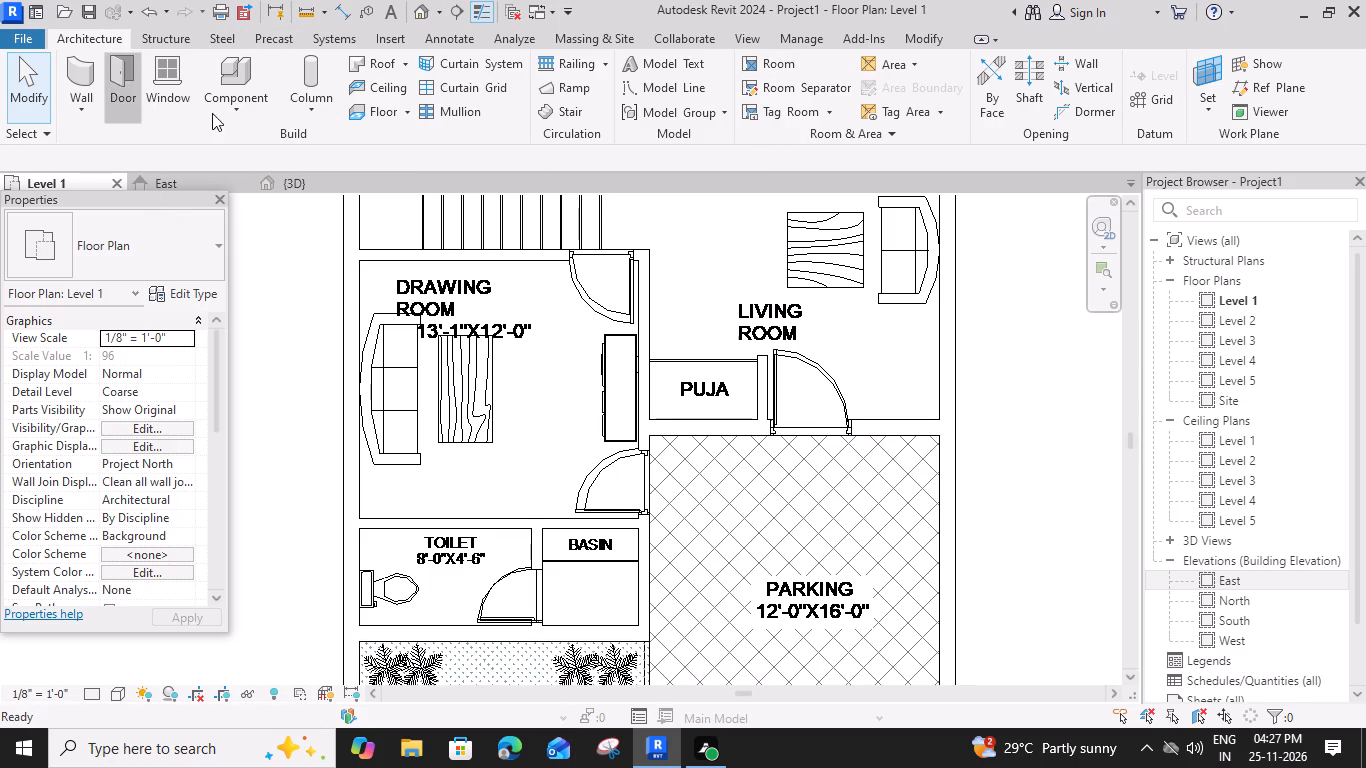
{"action": "left_click", "coordinate": [859, 66]}
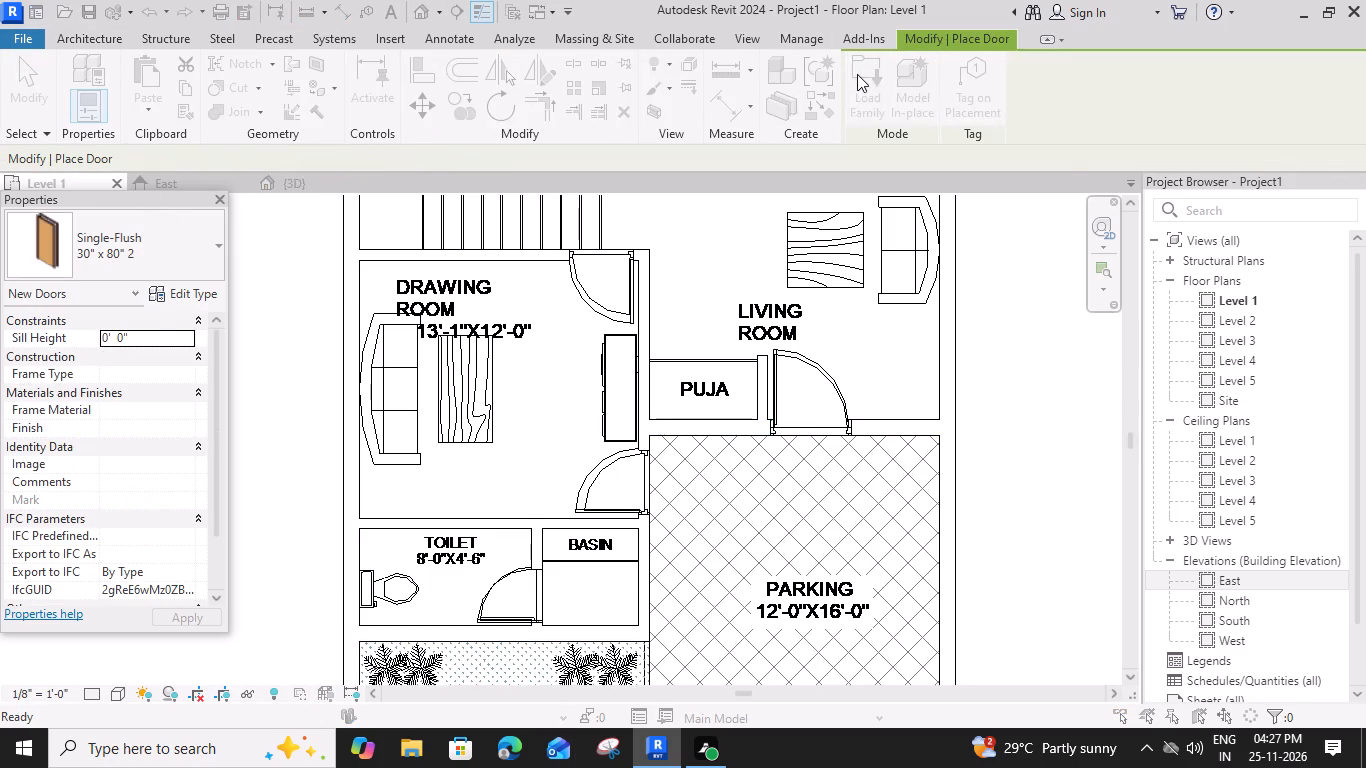
{"action": "left_click", "coordinate": [655, 209]}
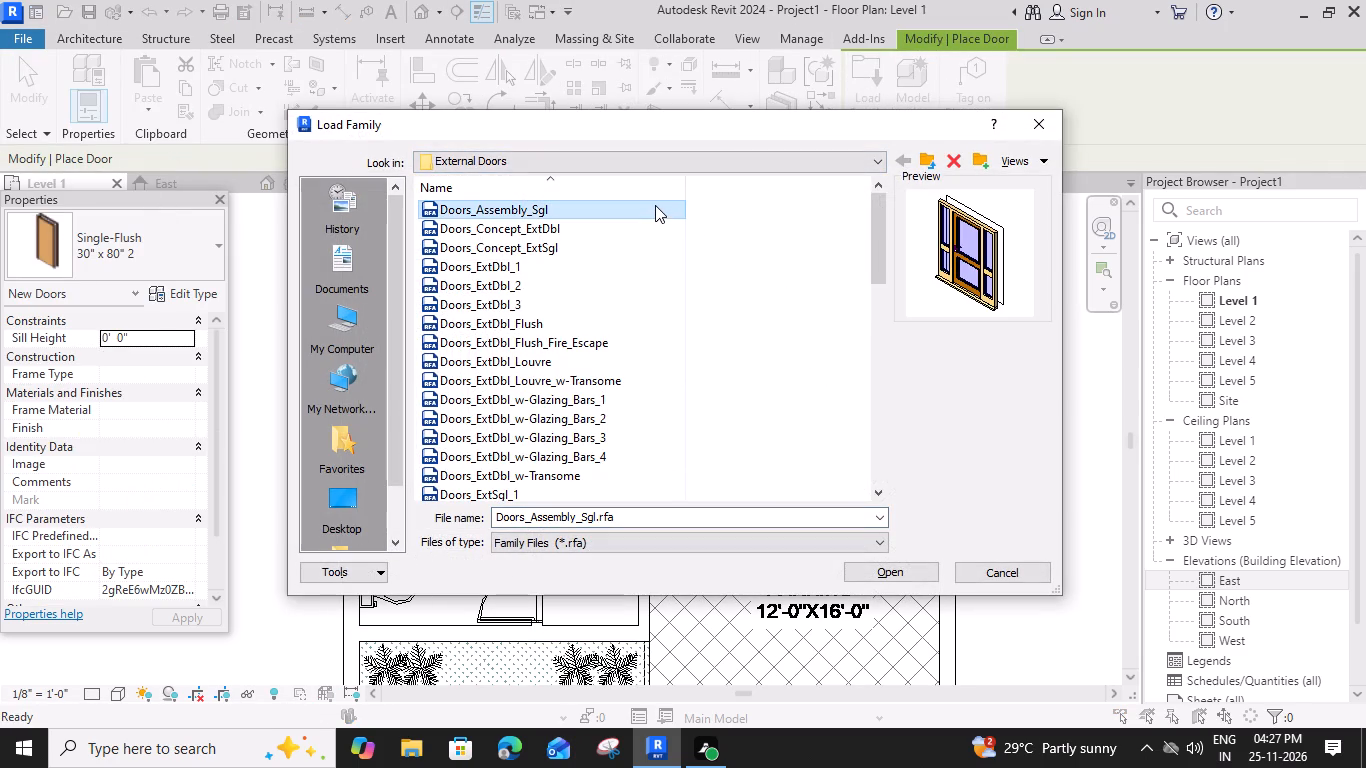
{"action": "key", "text": "Down"}
{"action": "key", "text": "Down"}
{"action": "key", "text": "Down"}
{"action": "key", "text": "Up"}
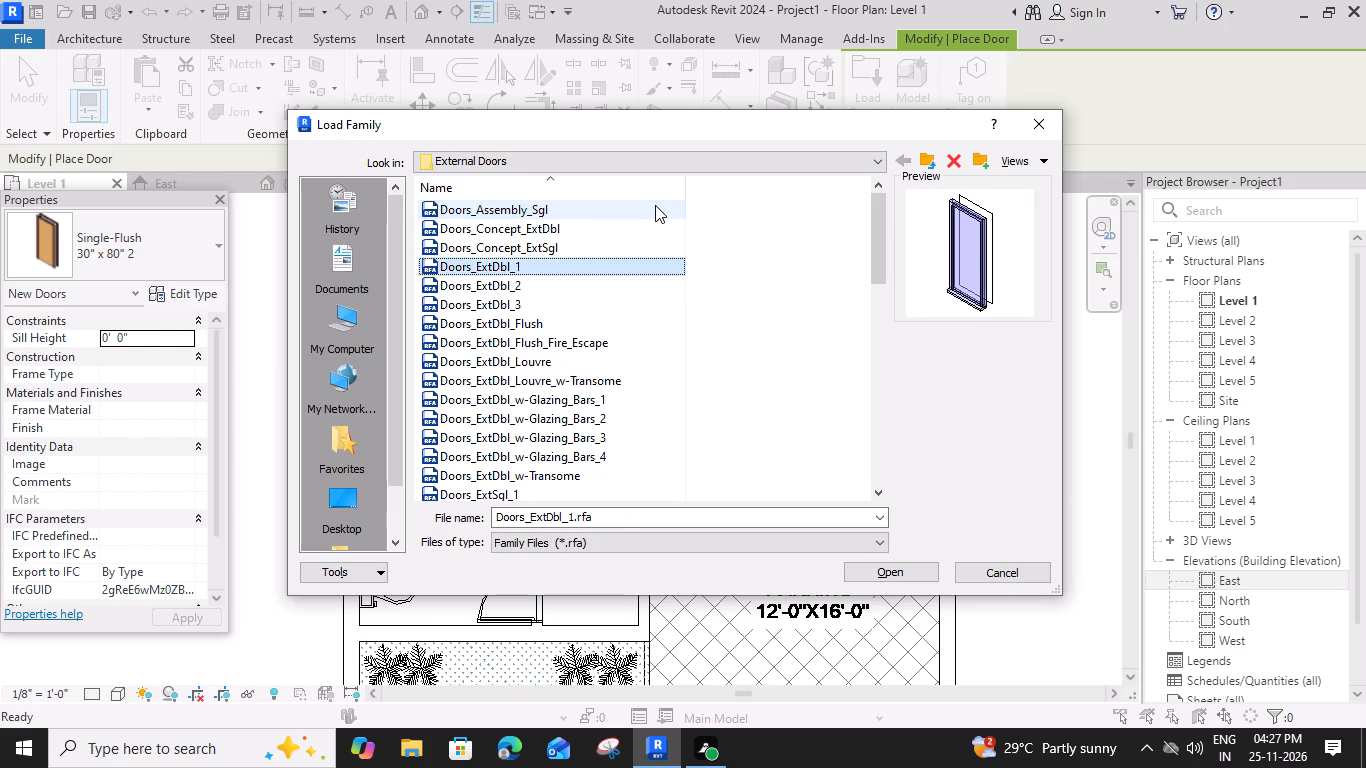
{"action": "left_click", "coordinate": [868, 572]}
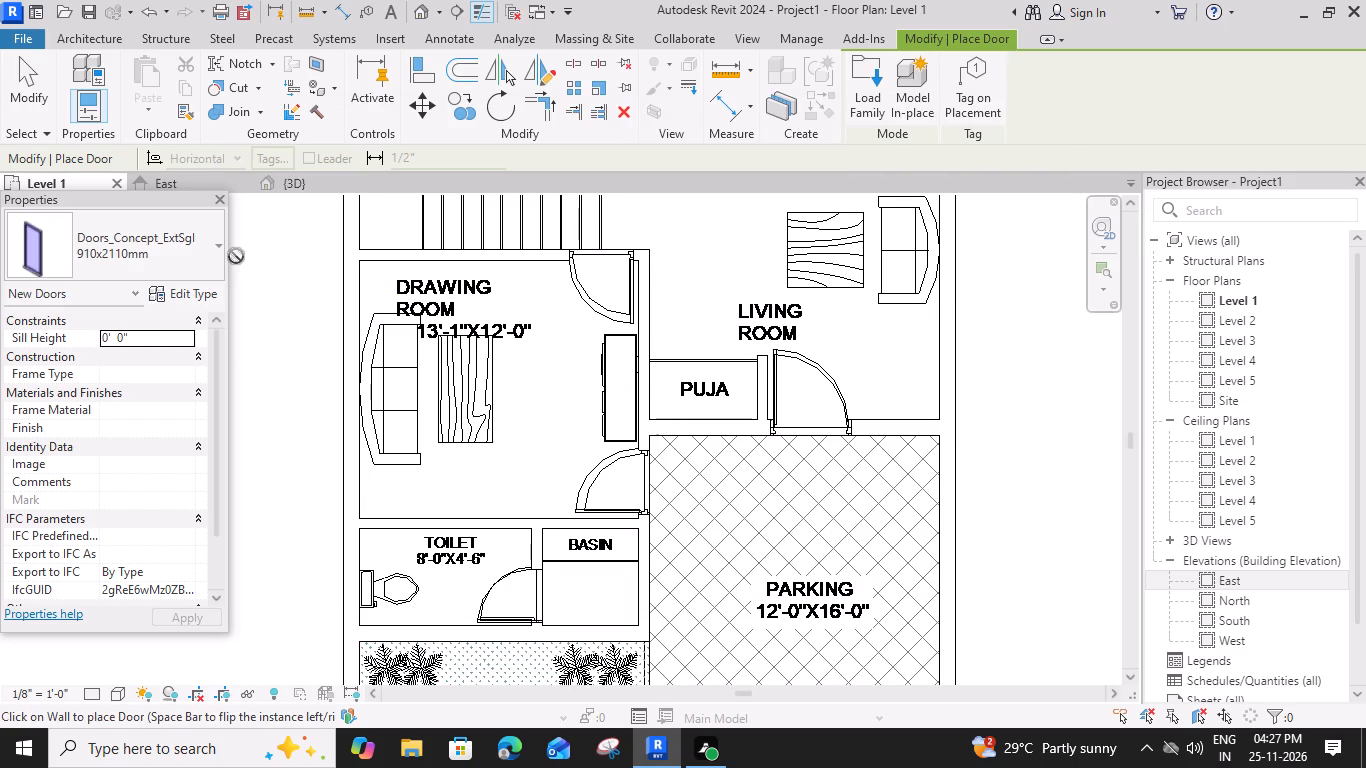
Duplicate the Doors_Concept_ExtSgl type 910x2110mm as 910x2110mm 2.
{"action": "left_click", "coordinate": [182, 294]}
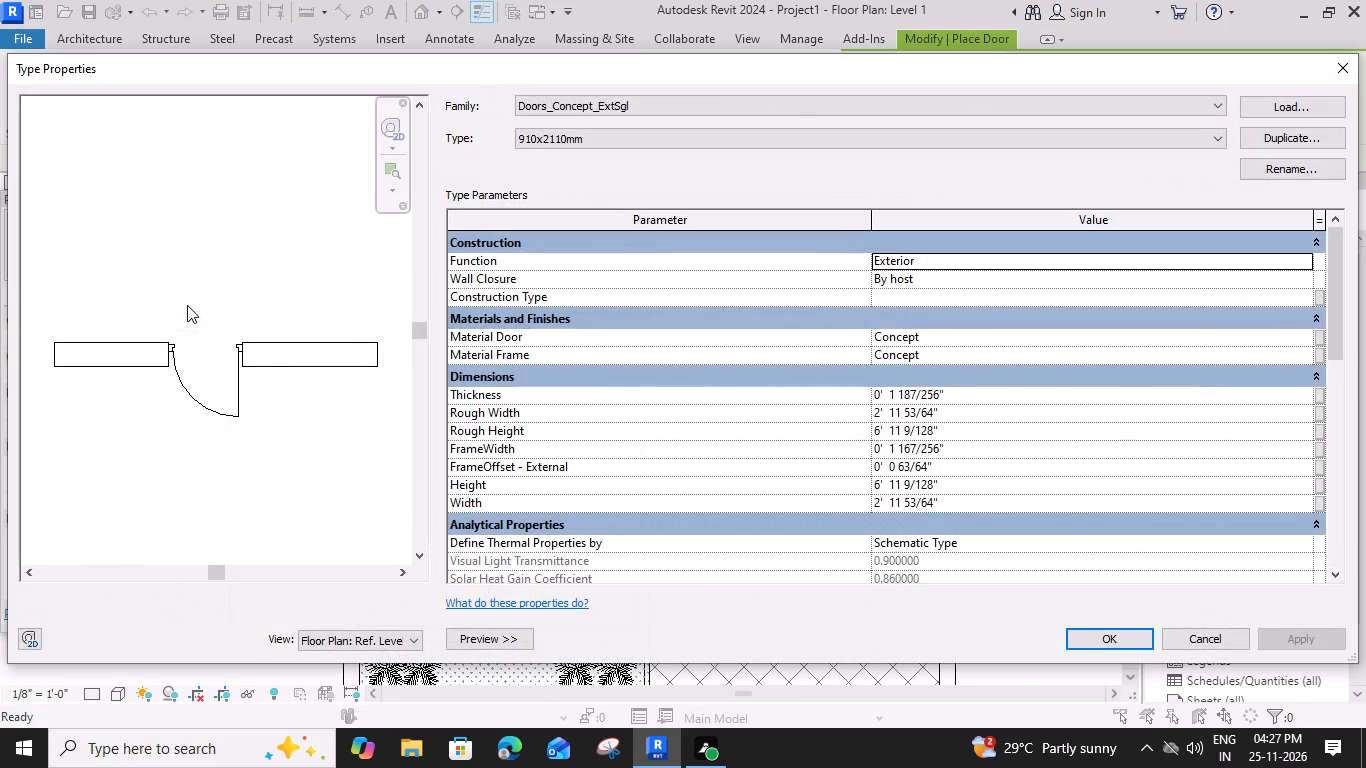
{"action": "left_click", "coordinate": [1325, 140]}
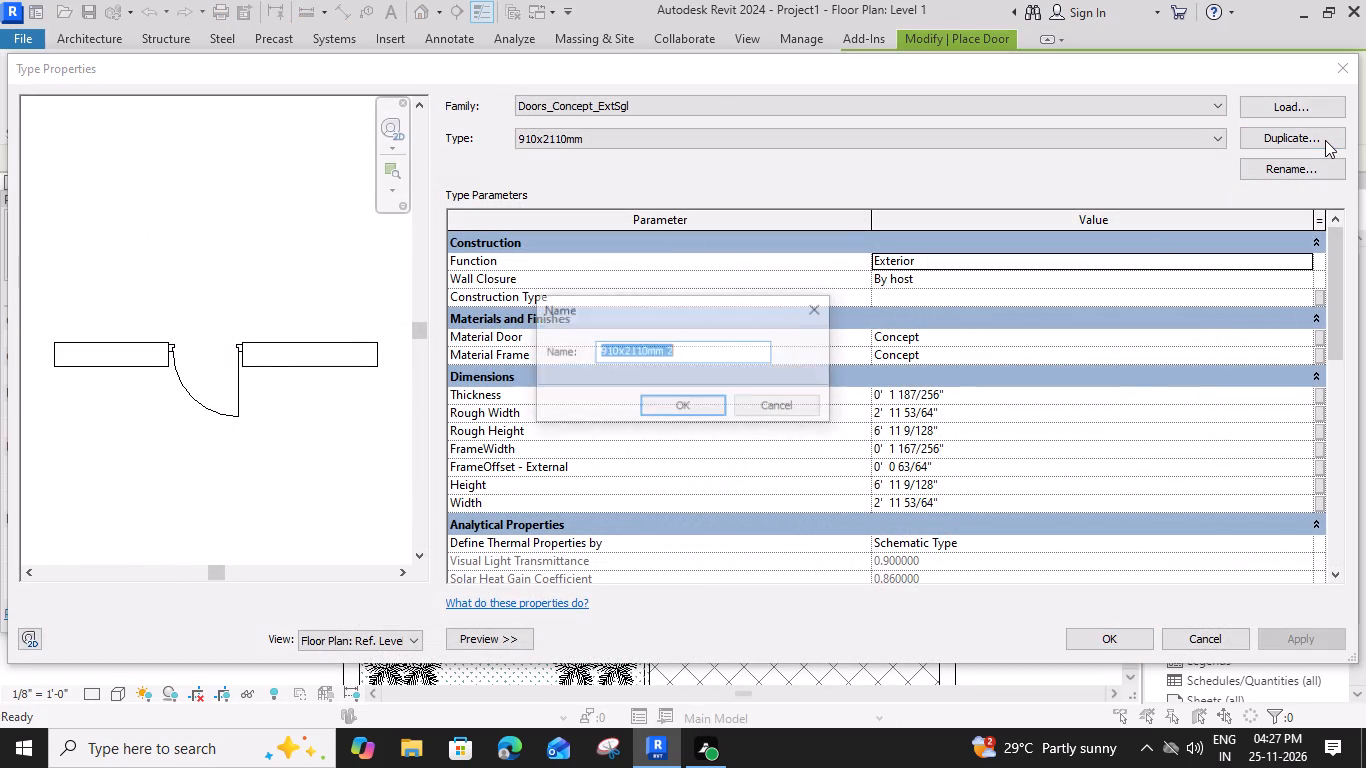
{"action": "left_click", "coordinate": [697, 408]}
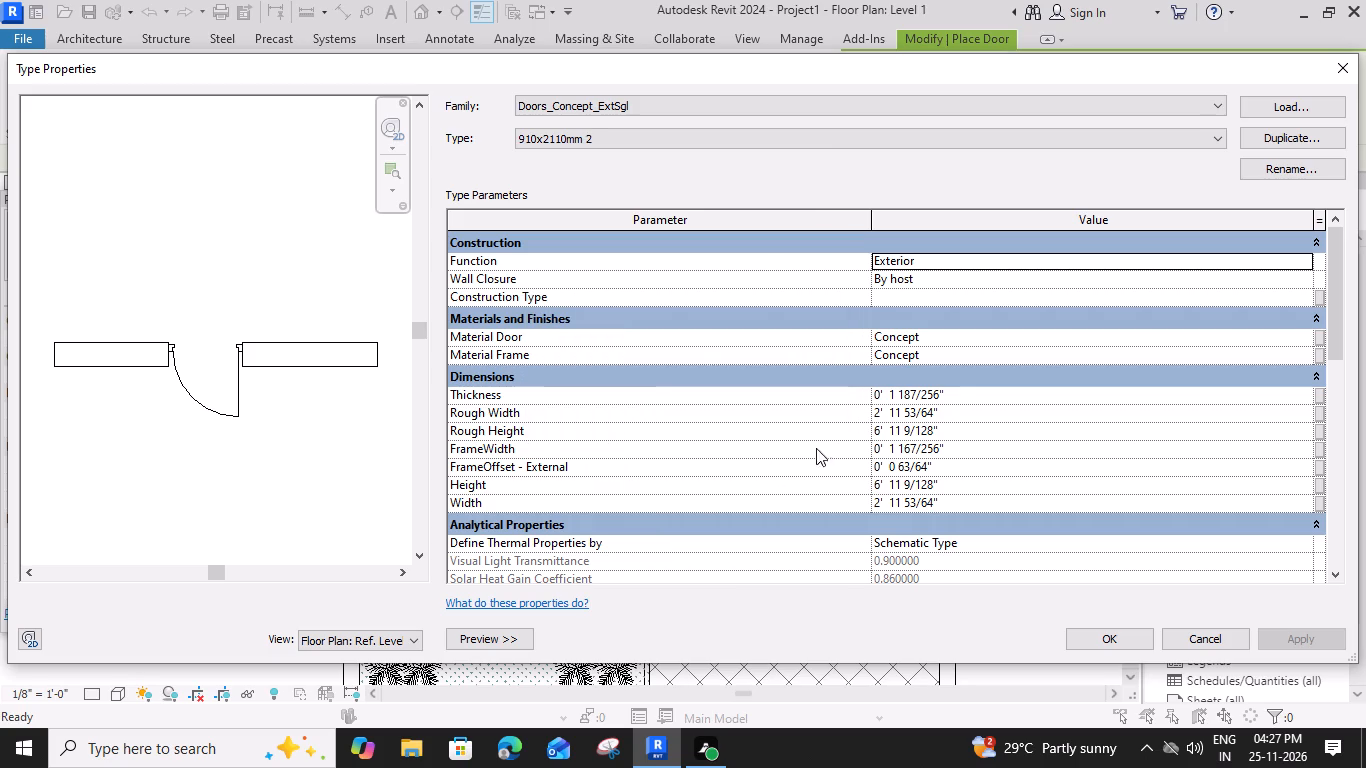
Set the Rough Width of door type 910x2110mm 2 to 2' 6" and its Rough Height to 7'.
{"action": "left_click", "coordinate": [956, 410]}
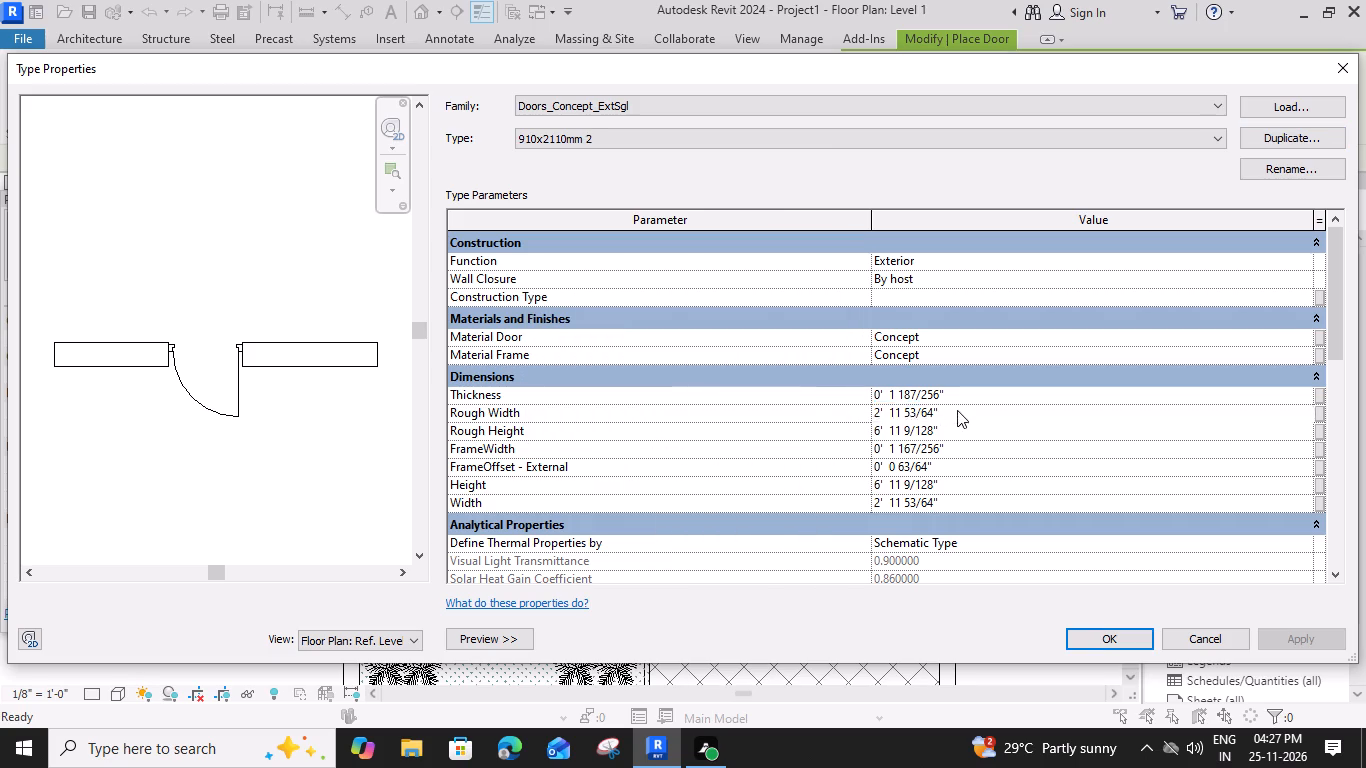
{"action": "type", "text": "2'"}
{"action": "key", "text": "6"}
{"action": "key", "text": "shift+quotedbl"}
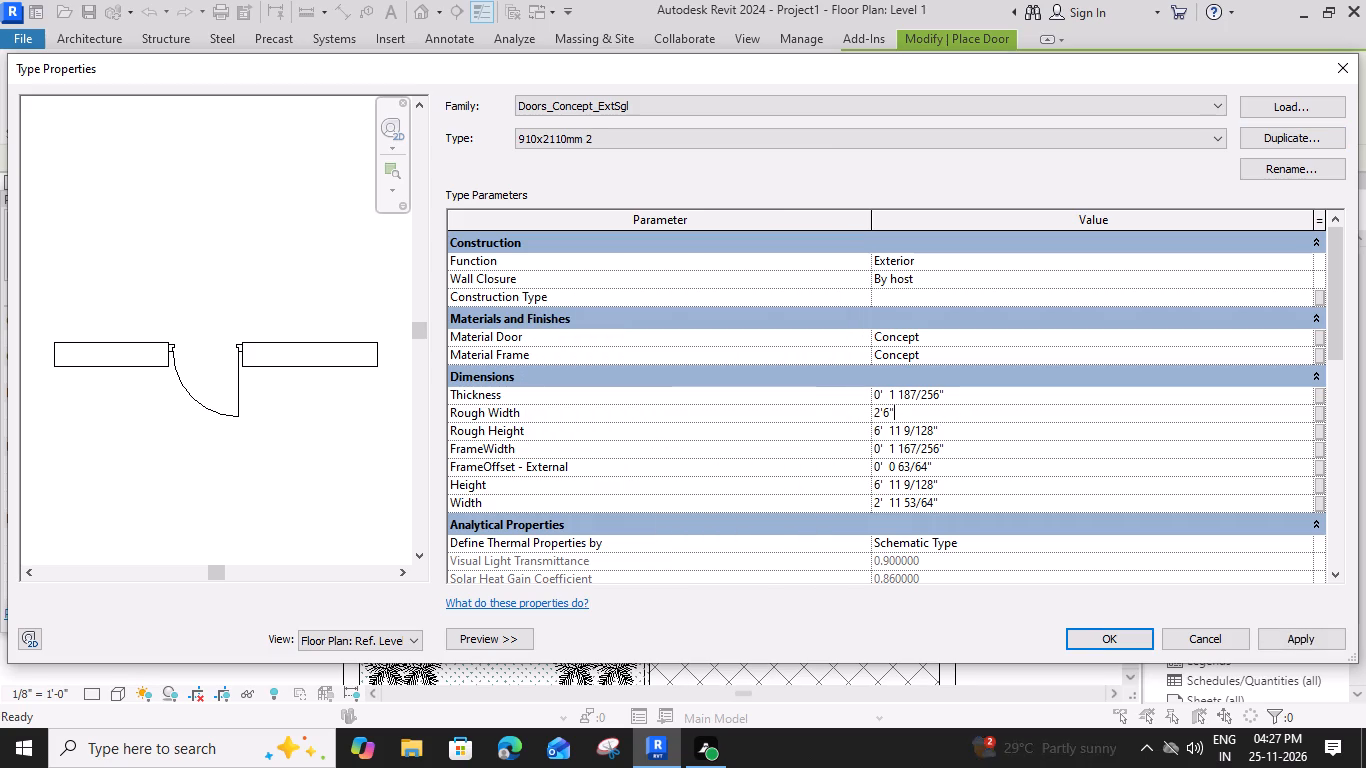
{"action": "key", "text": "Return"}
{"action": "left_click", "coordinate": [981, 437]}
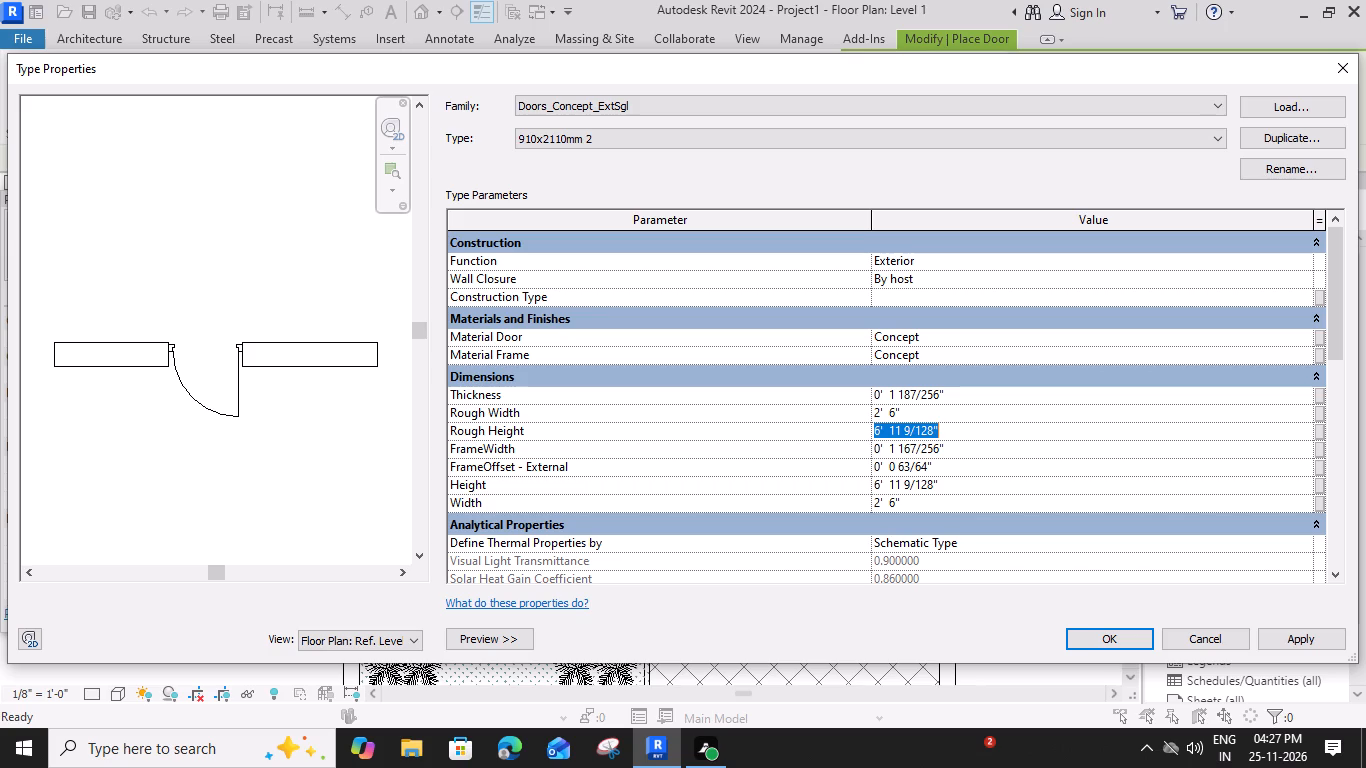
{"action": "key", "text": "7"}
{"action": "key", "text": "apostrophe"}
{"action": "key", "text": "Return"}
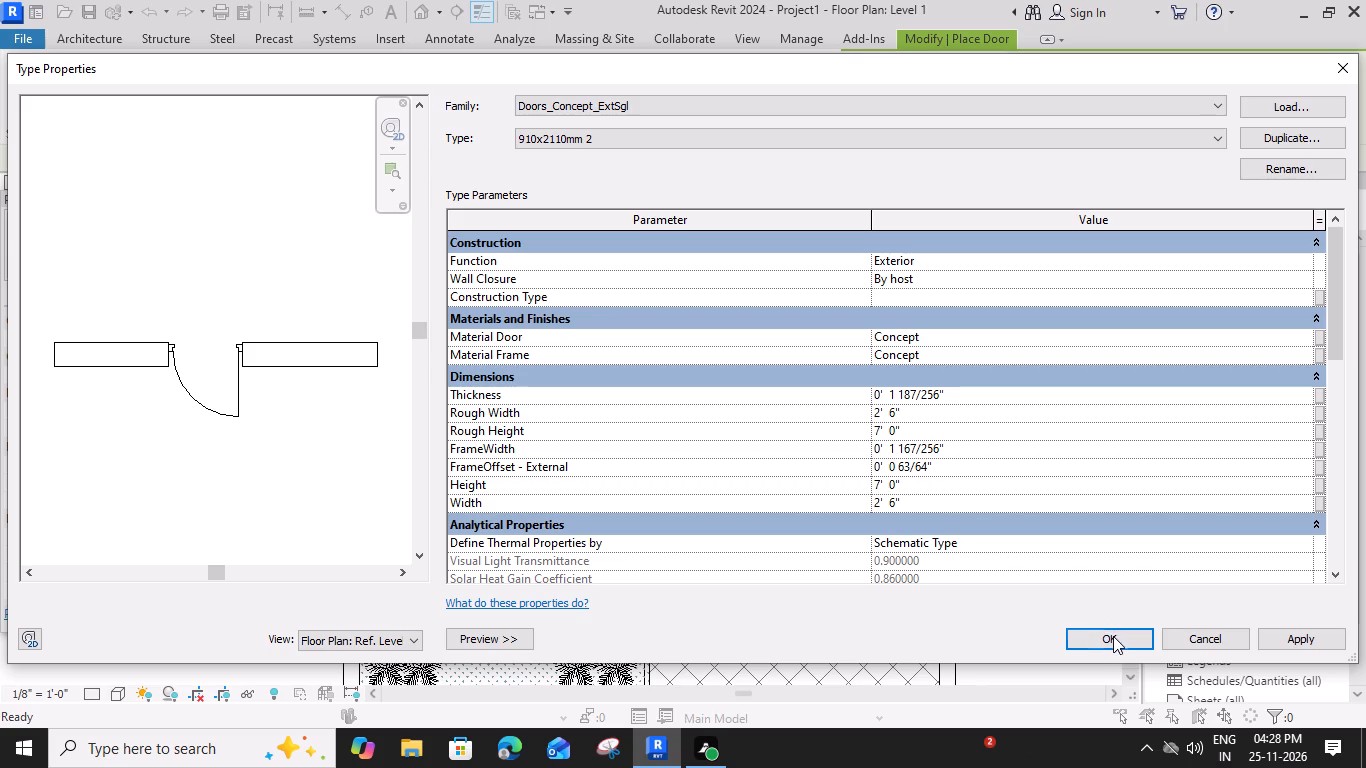
Place a 910x2110mm 2 door in the kitchen–utility wall at the plan's door symbol, centred about 5' 0" from the bedroom–kitchen wall.
{"action": "left_click", "coordinate": [1113, 636]}
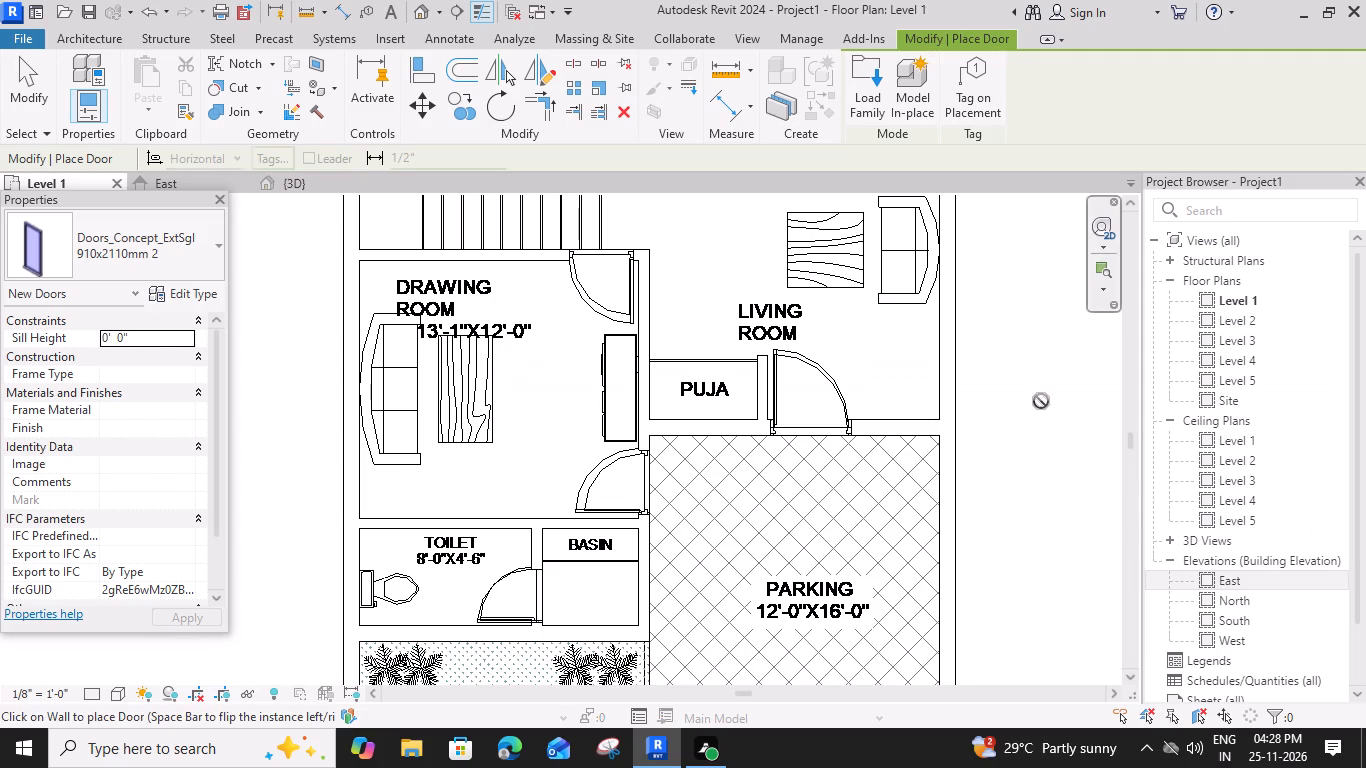
{"action": "middle_click_drag", "start_coordinate": [699, 257], "coordinate": [700, 676]}
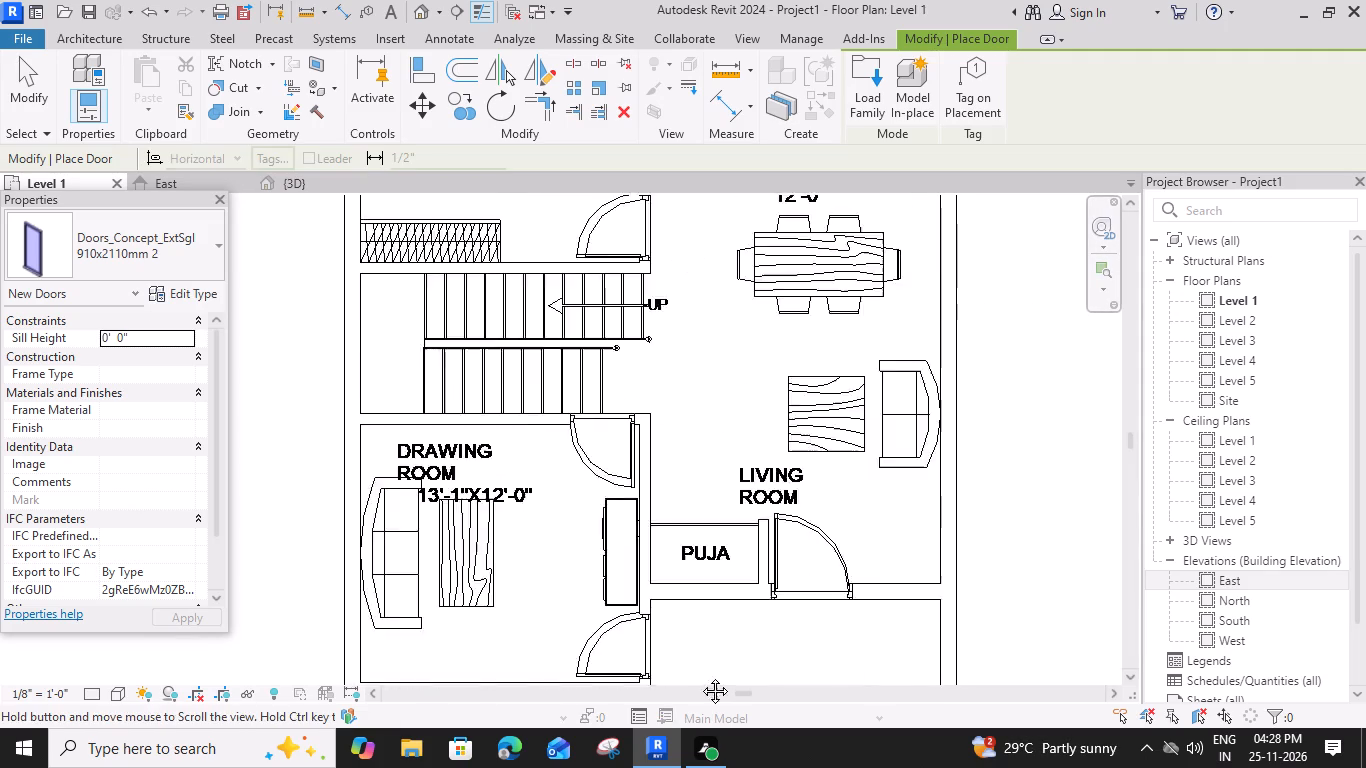
{"action": "middle_click_drag", "start_coordinate": [700, 676], "coordinate": [698, 719]}
{"action": "scroll", "coordinate": [747, 266], "scroll_direction": "up", "scroll_amount": 2}
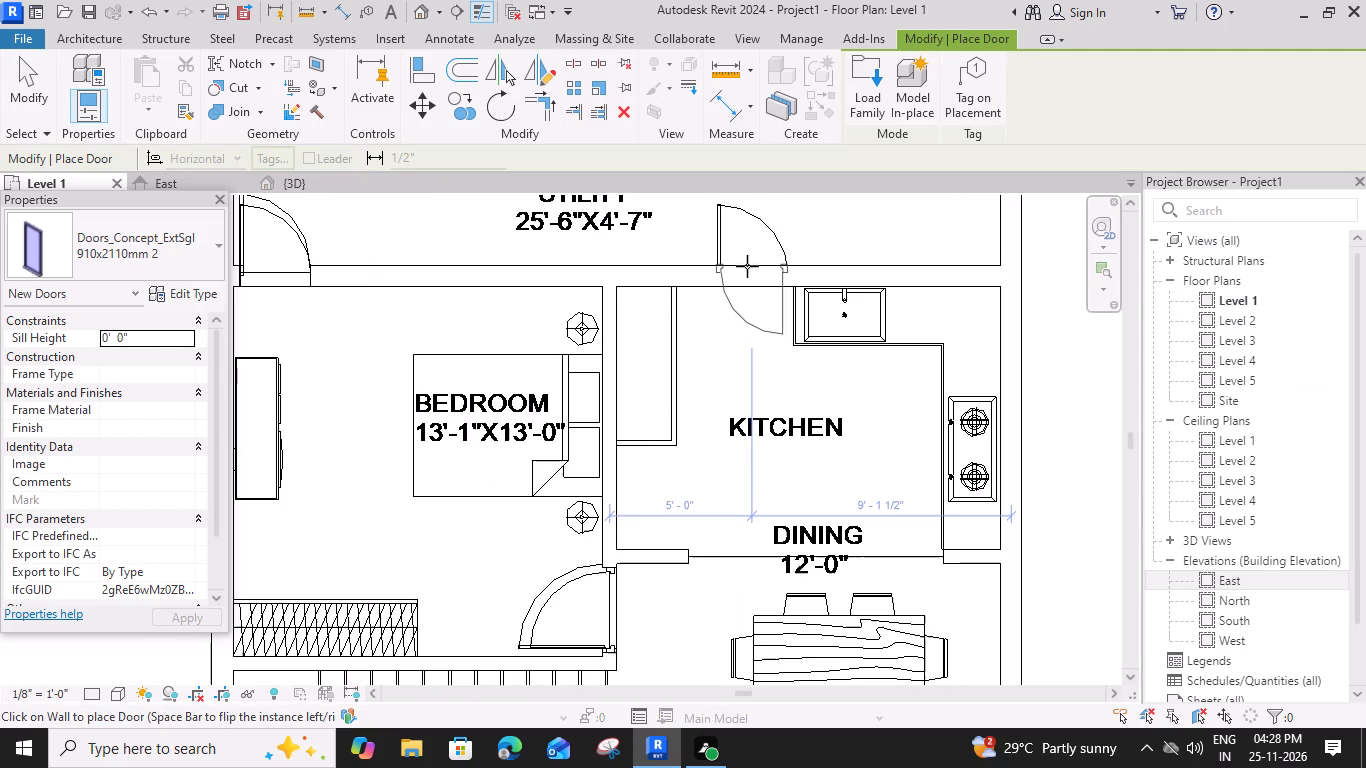
{"action": "left_click", "coordinate": [754, 285]}
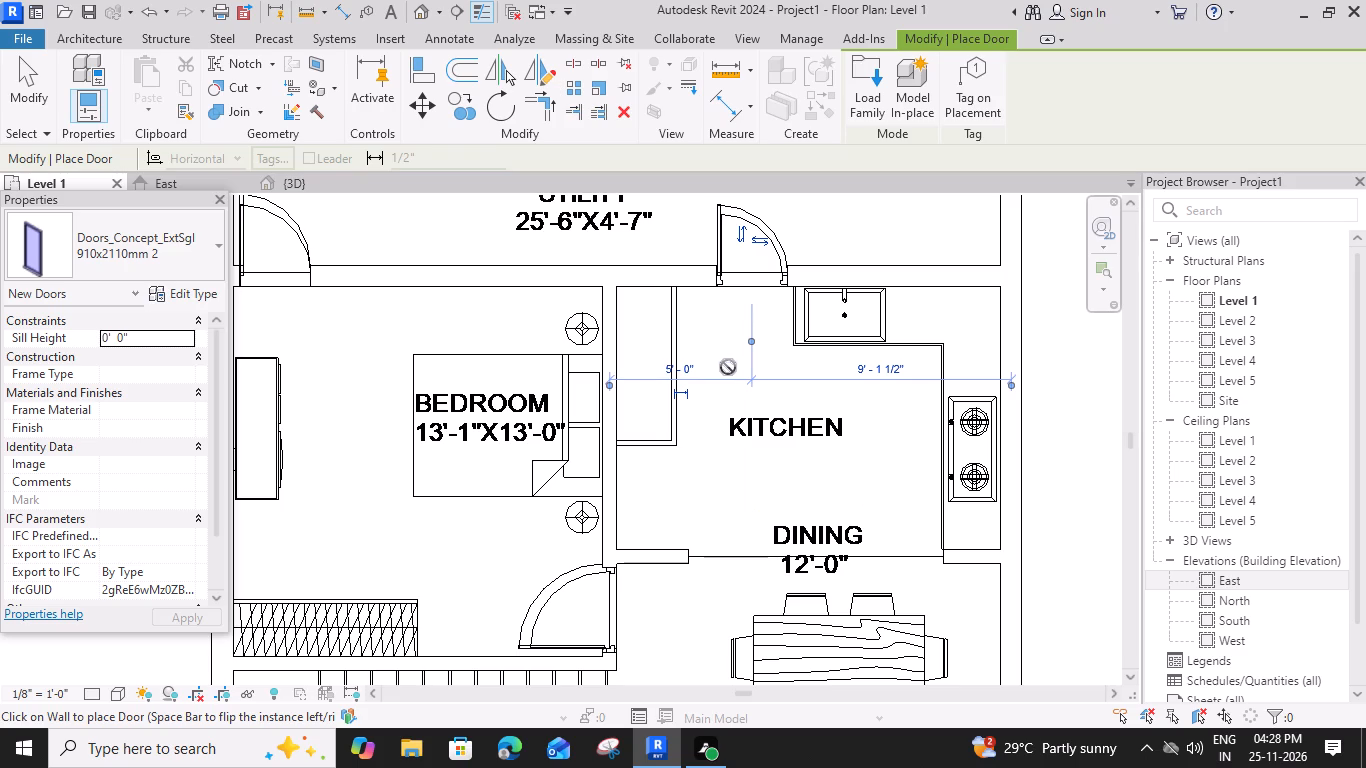
{"action": "key", "text": "Escape"}
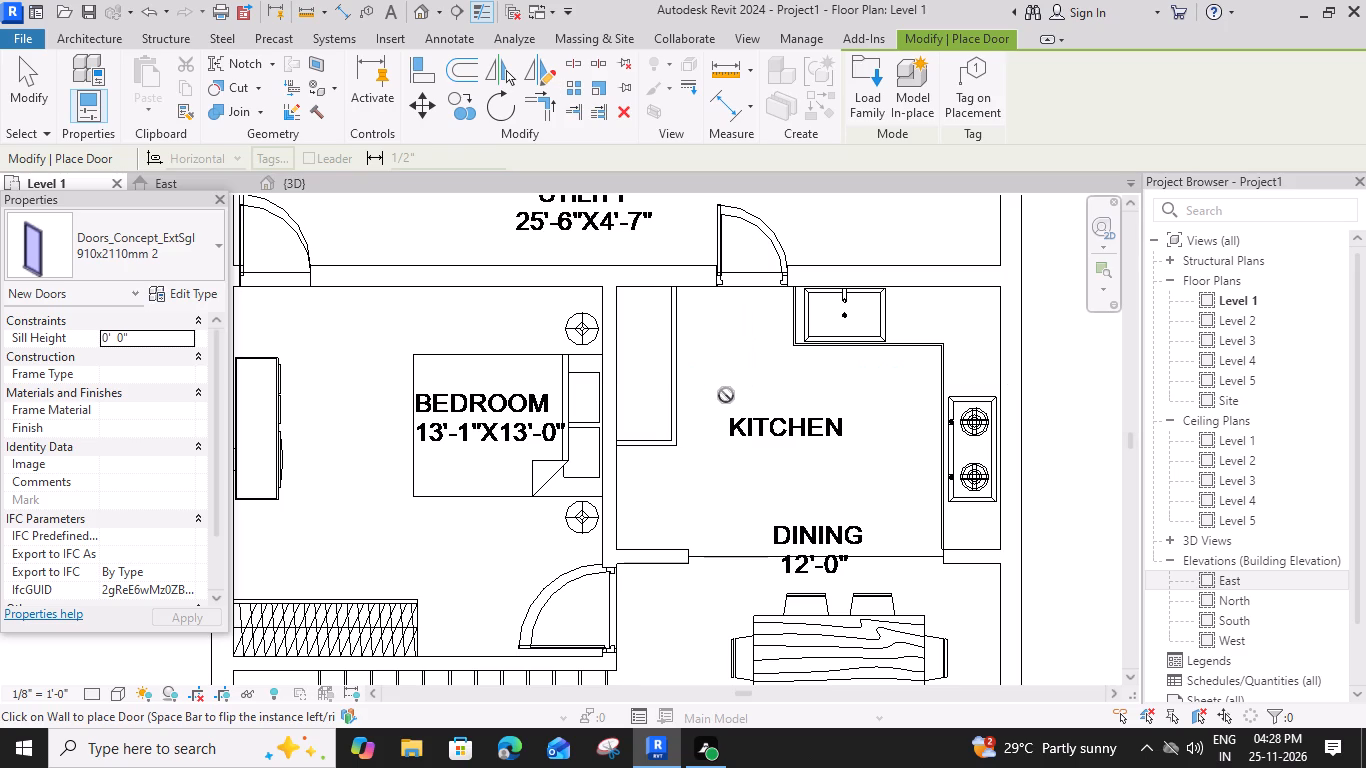
{"action": "scroll", "coordinate": [726, 393], "scroll_direction": "down", "scroll_amount": 3}
{"action": "key", "text": "Escape"}
Set the Rough Height of the bedroom door's type, Doors_ExtSgl_3 1010x2110mm 2, to 7'.
{"action": "scroll", "coordinate": [623, 531], "scroll_direction": "up", "scroll_amount": 2}
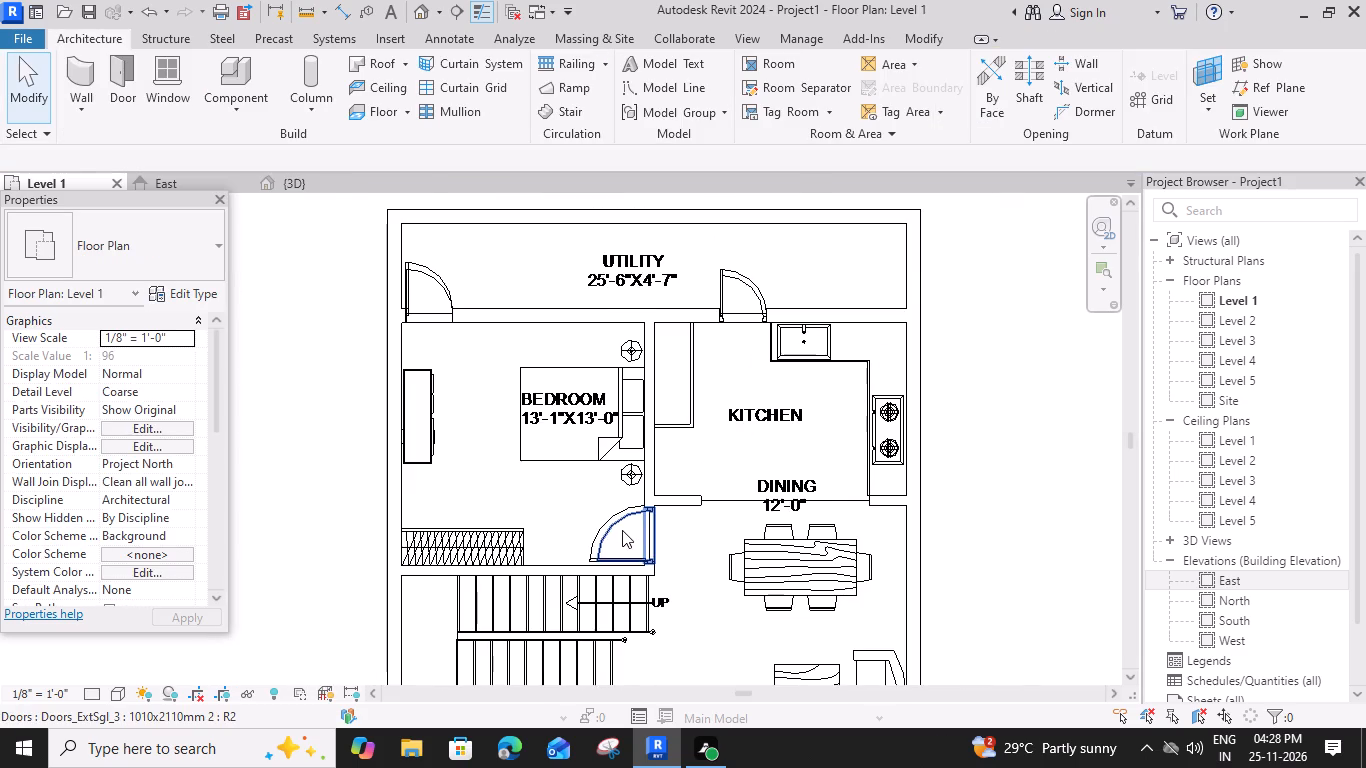
{"action": "left_click", "coordinate": [620, 523]}
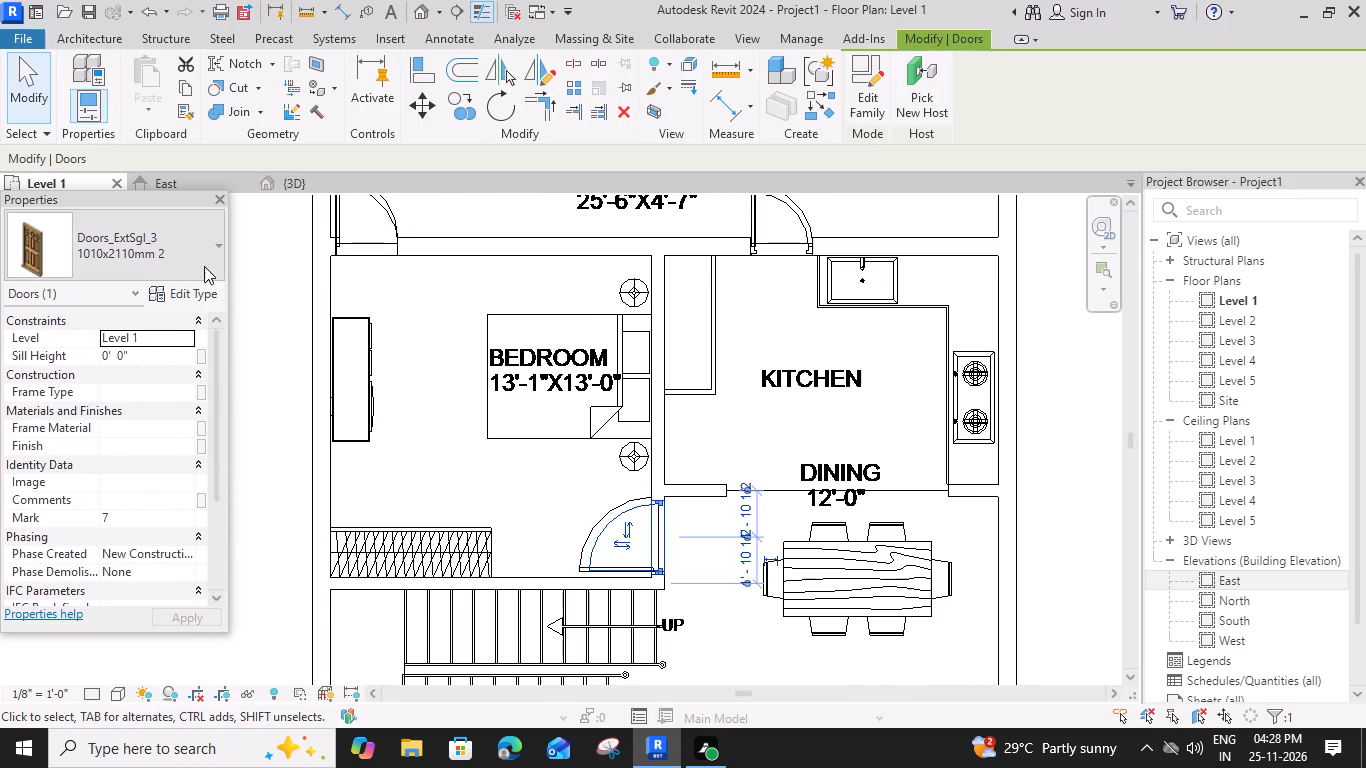
{"action": "left_click", "coordinate": [215, 255]}
{"action": "left_click", "coordinate": [215, 252]}
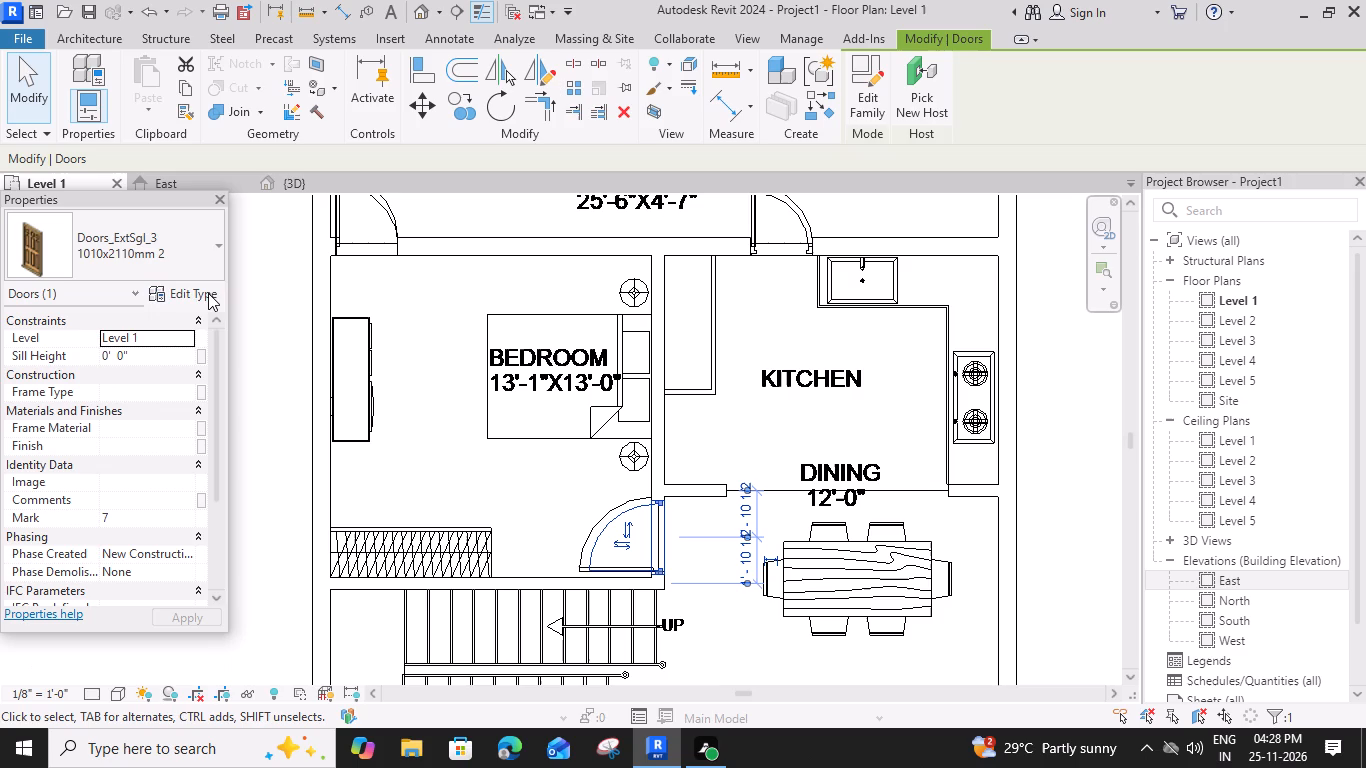
{"action": "left_click", "coordinate": [208, 293]}
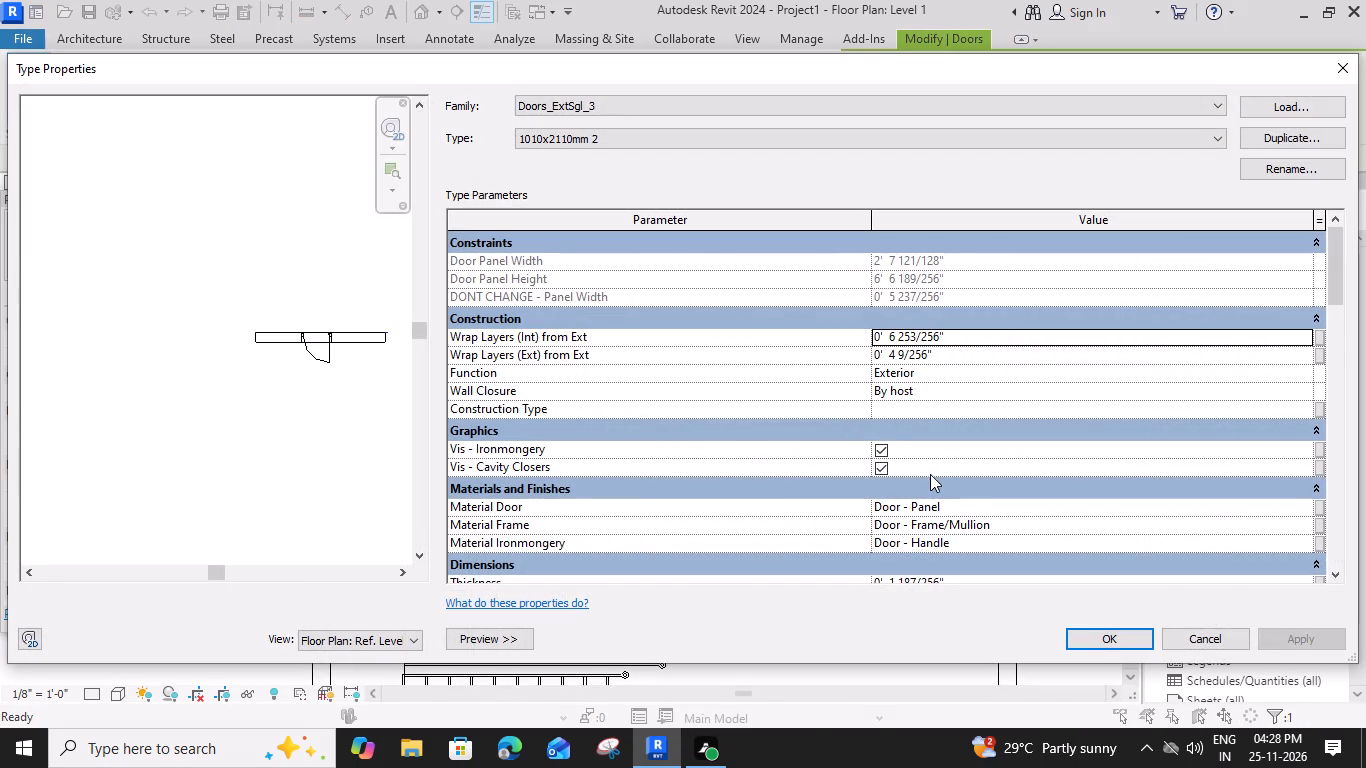
{"action": "scroll", "coordinate": [918, 449], "scroll_direction": "down", "scroll_amount": 2}
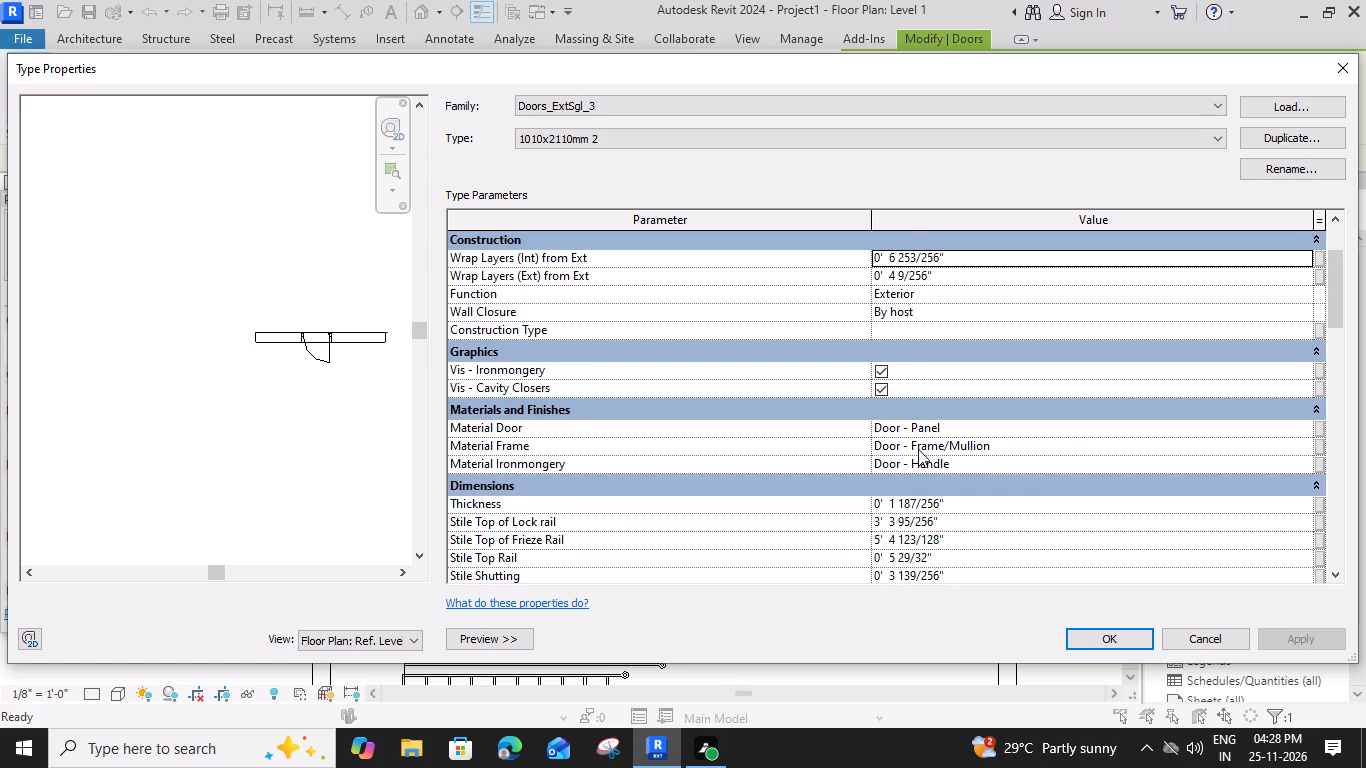
{"action": "scroll", "coordinate": [918, 449], "scroll_direction": "down", "scroll_amount": 2}
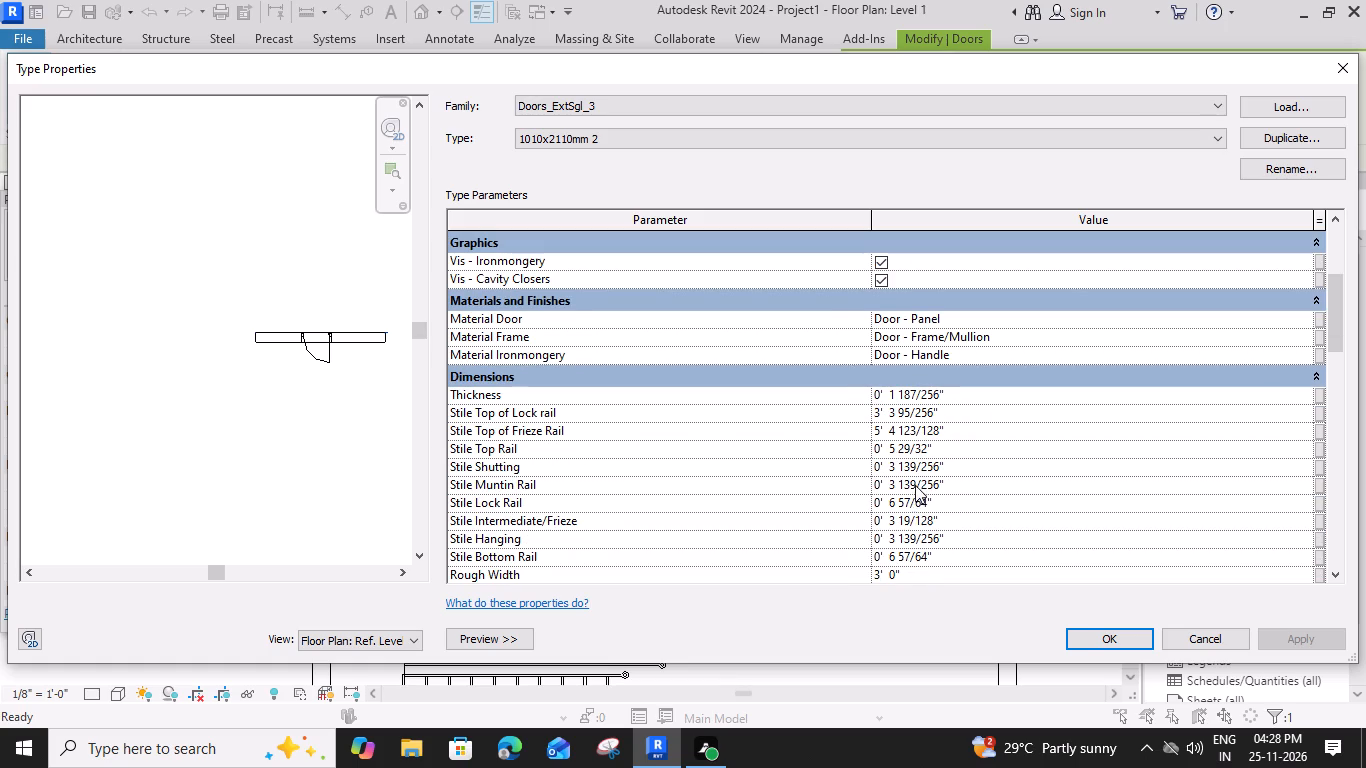
{"action": "scroll", "coordinate": [938, 500], "scroll_direction": "down", "scroll_amount": 1}
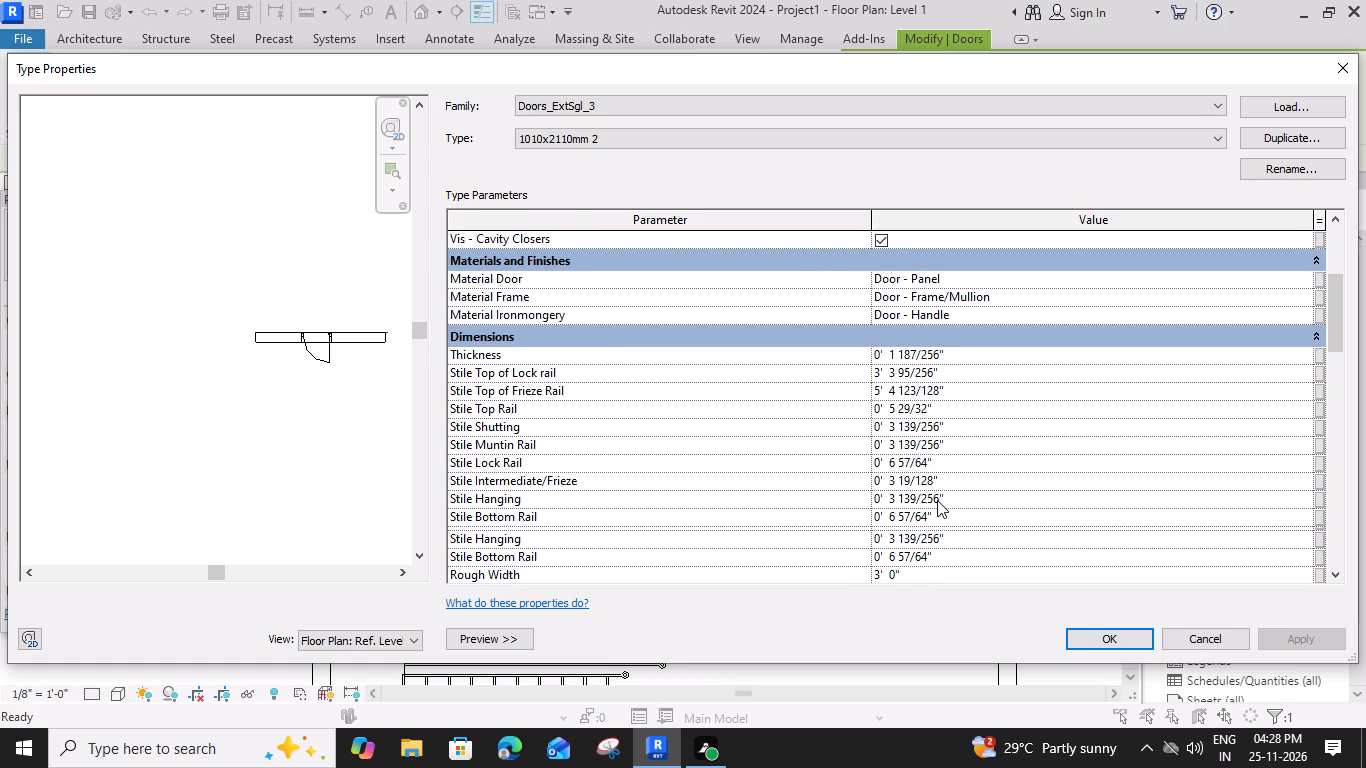
{"action": "left_click", "coordinate": [939, 557]}
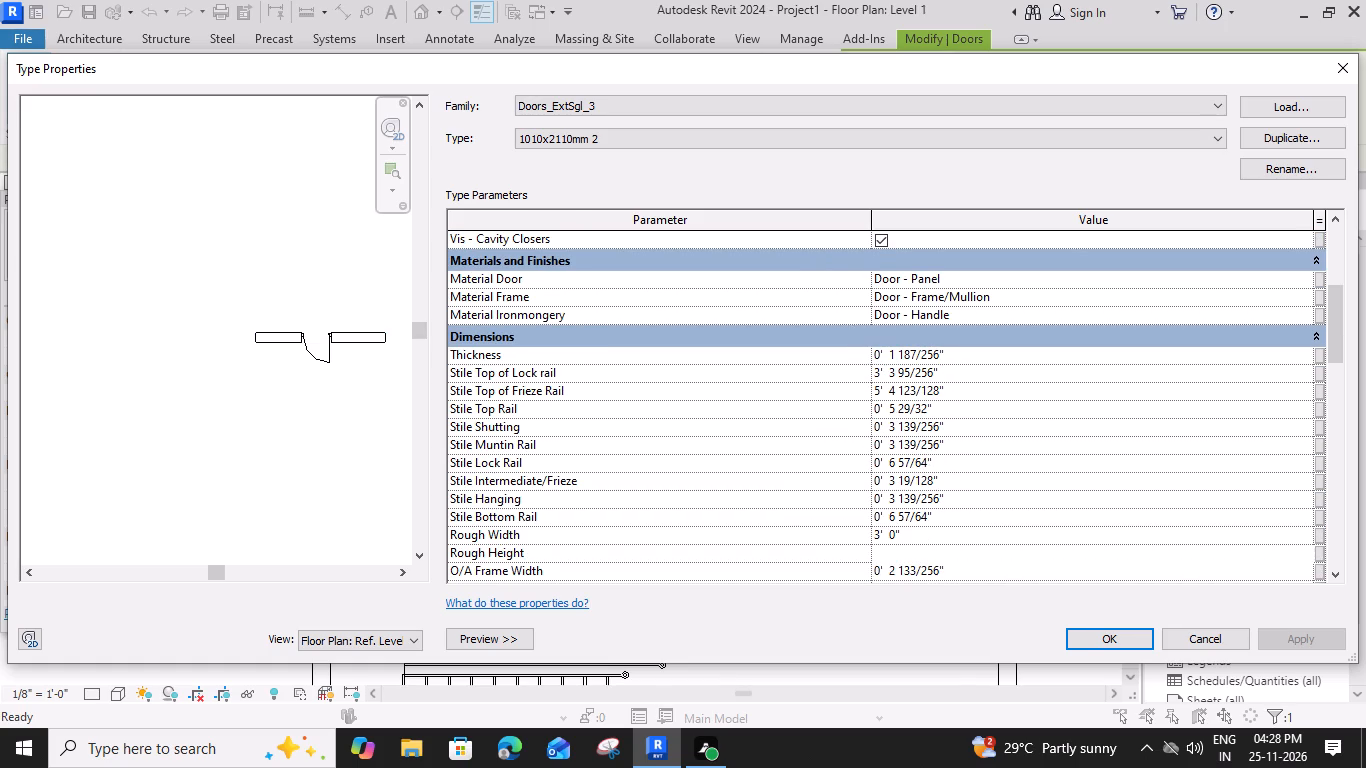
{"action": "left_click_drag", "start_coordinate": [960, 555], "coordinate": [811, 566]}
{"action": "key", "text": "7"}
{"action": "key", "text": "apostrophe"}
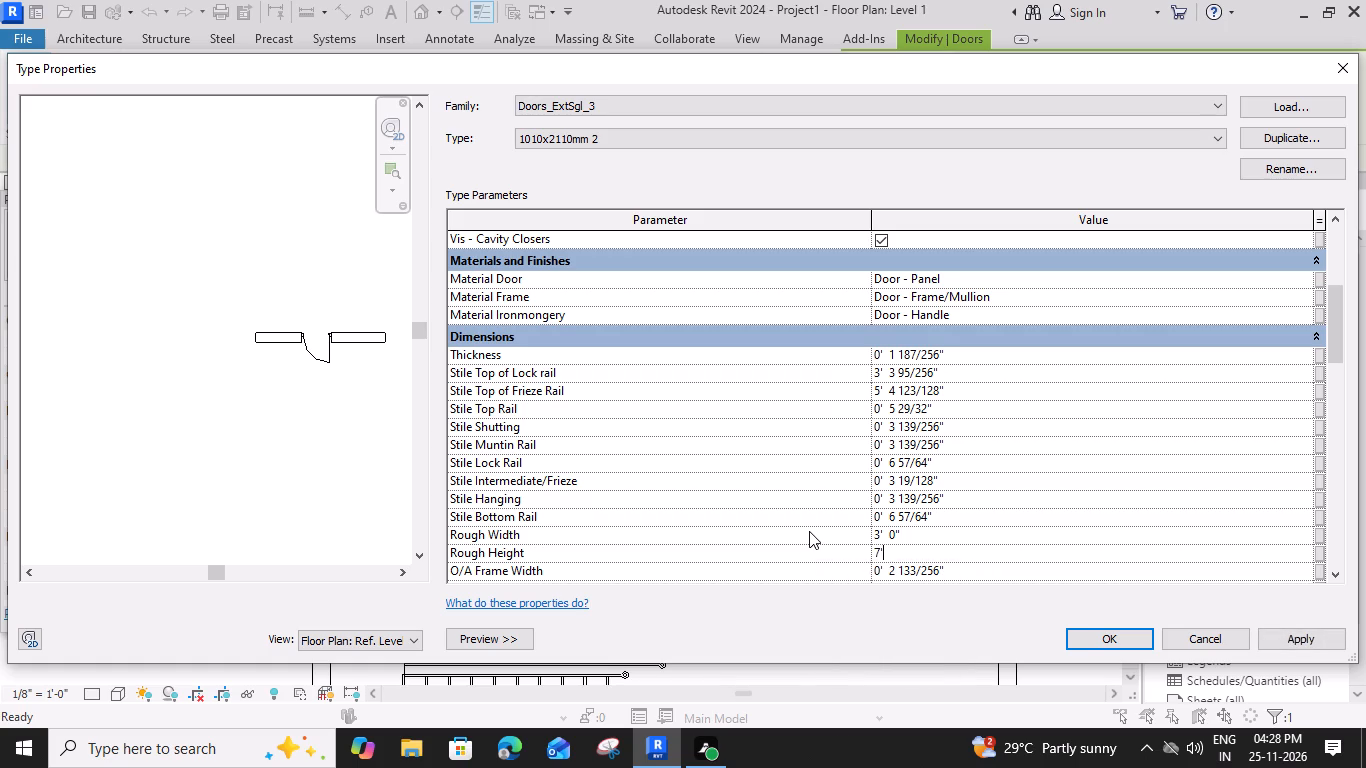
{"action": "key", "text": "Return"}
{"action": "left_click", "coordinate": [1132, 636]}
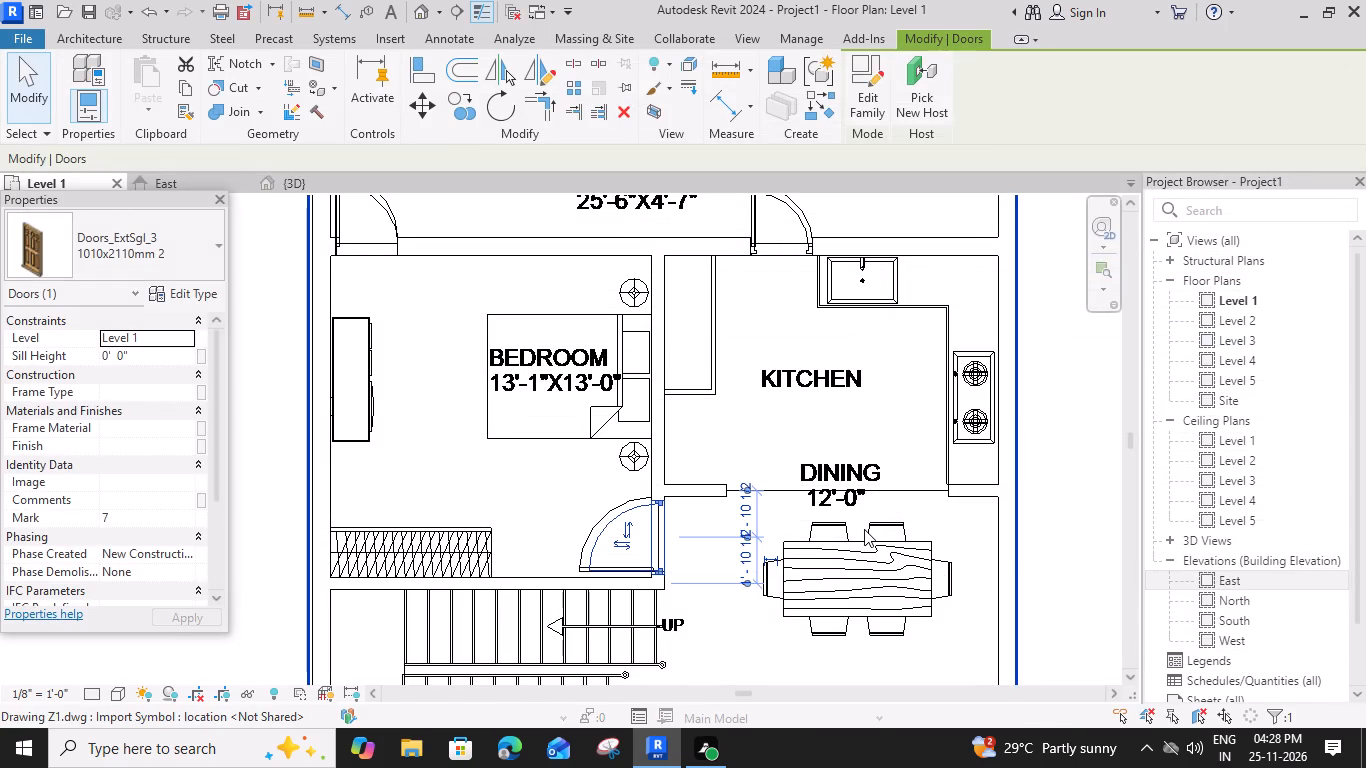
Examine the placed doors and surrounding walls from several angles in the 3D view.
{"action": "scroll", "coordinate": [864, 529], "scroll_direction": "down", "scroll_amount": 2}
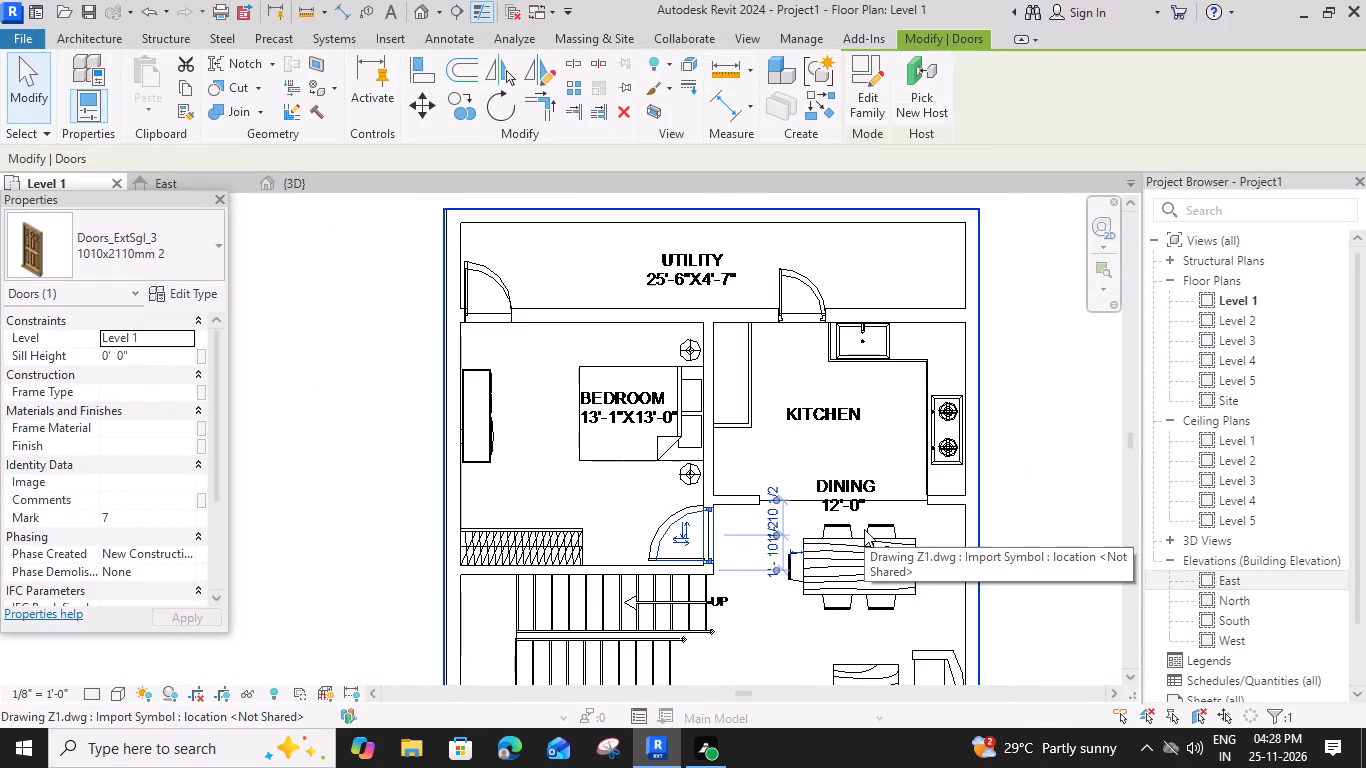
{"action": "scroll", "coordinate": [834, 547], "scroll_direction": "down", "scroll_amount": 3}
{"action": "middle_click_drag", "start_coordinate": [751, 592], "coordinate": [713, 429]}
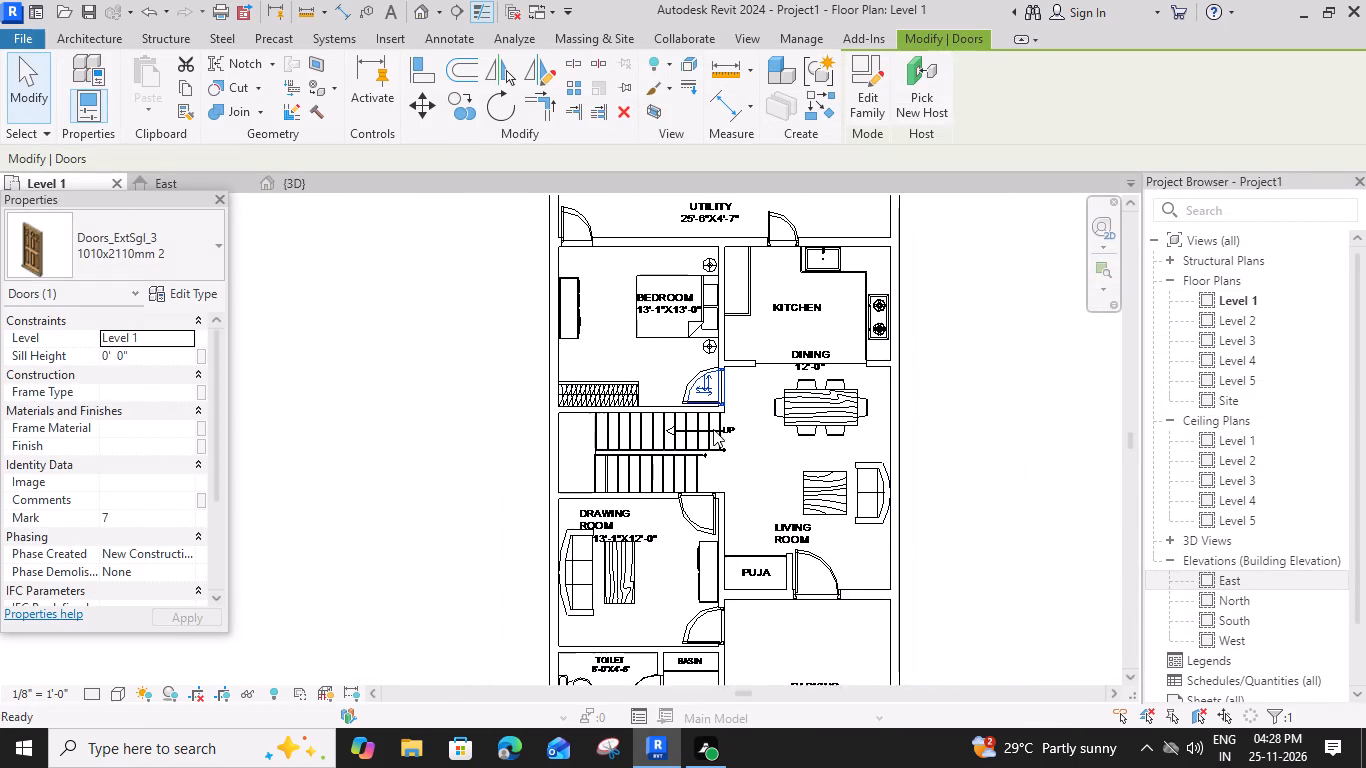
{"action": "left_click", "coordinate": [187, 179]}
{"action": "left_click", "coordinate": [289, 185]}
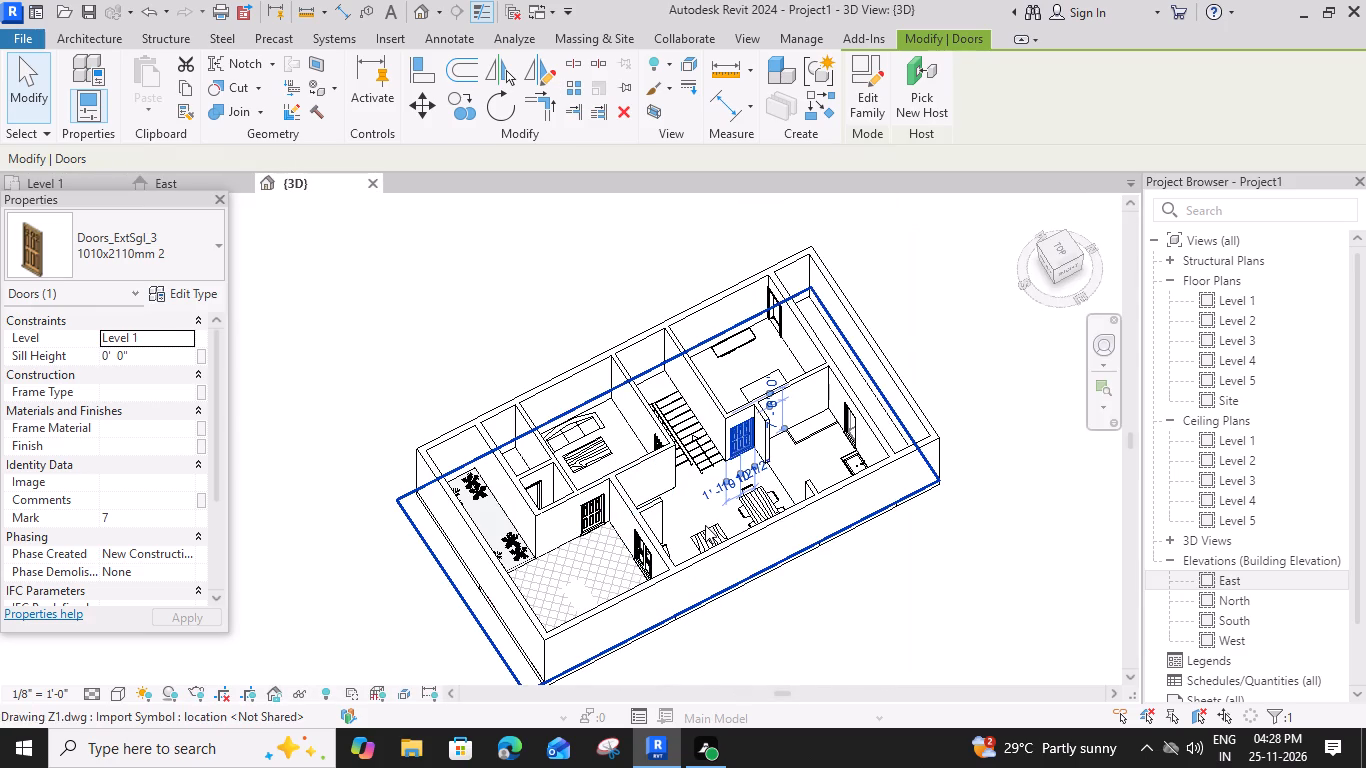
{"action": "key", "text": "Escape"}
{"action": "middle_click_drag", "start_coordinate": [485, 554], "coordinate": [506, 531], "text": "shift"}
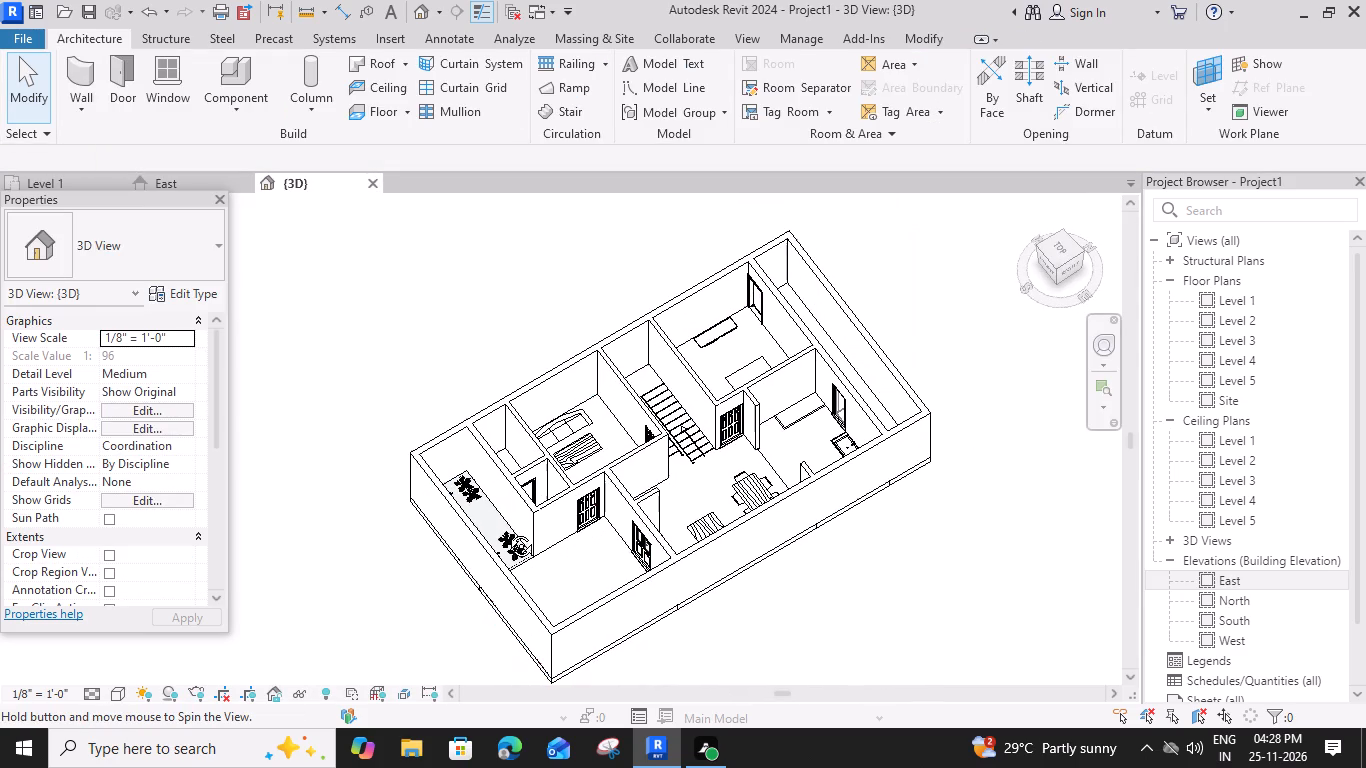
{"action": "middle_click_drag", "start_coordinate": [506, 531], "coordinate": [382, 605], "text": "shift"}
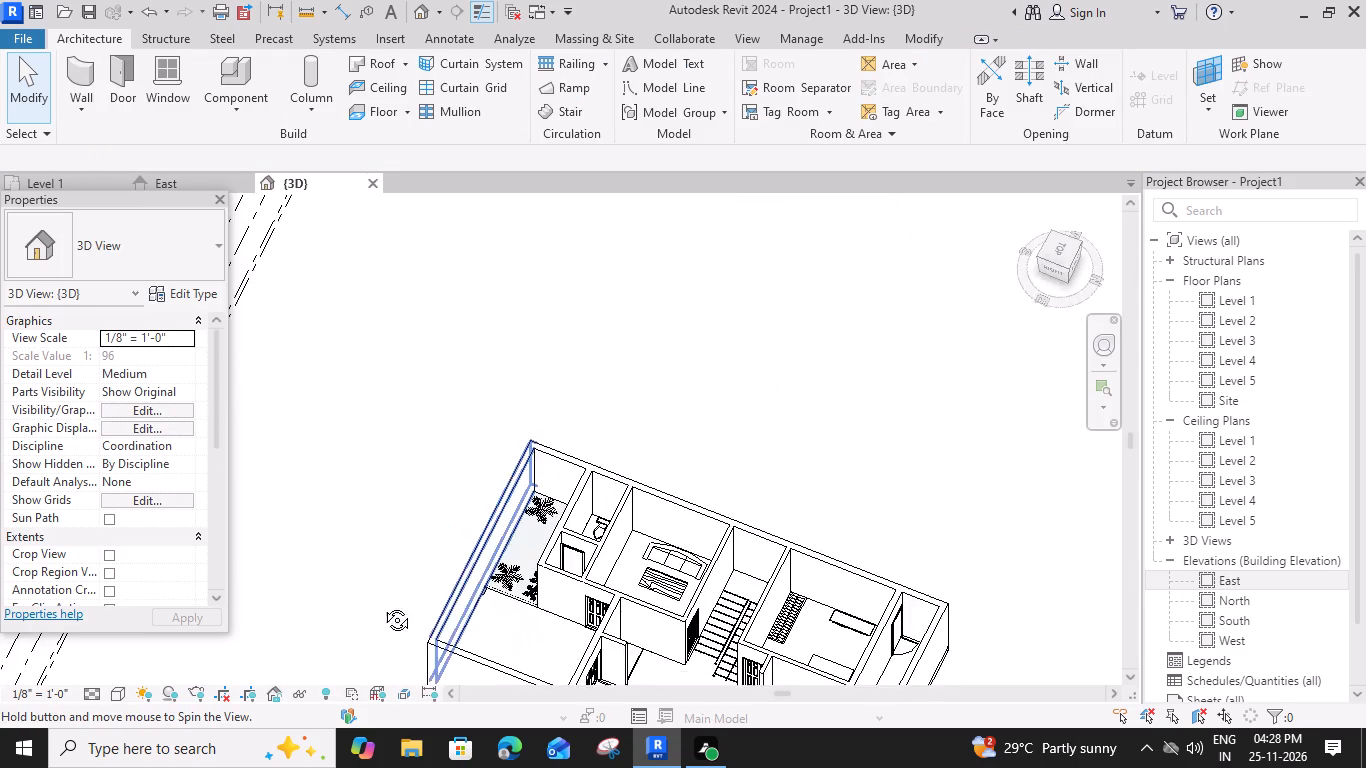
{"action": "middle_click_drag", "start_coordinate": [382, 605], "coordinate": [589, 569], "text": "shift"}
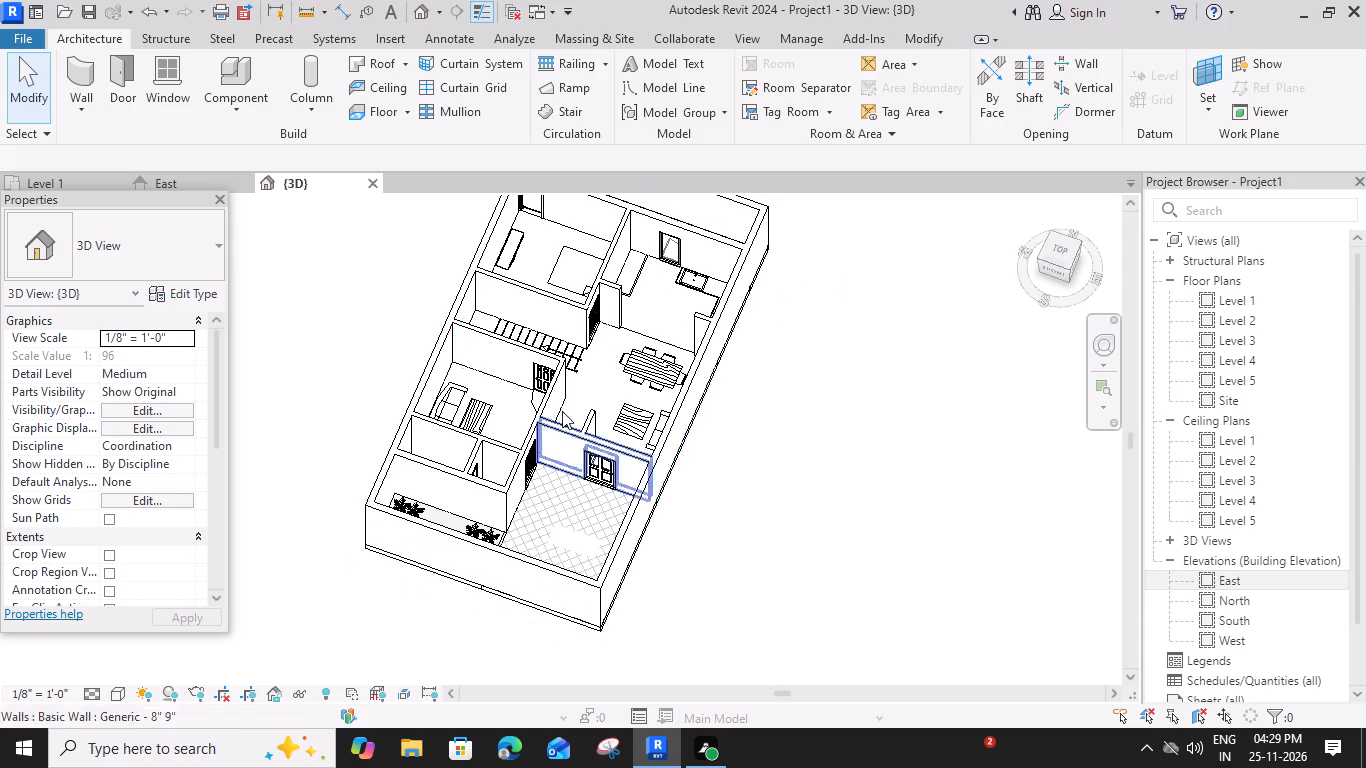
{"action": "middle_click_drag", "start_coordinate": [579, 443], "coordinate": [577, 364], "text": "shift"}
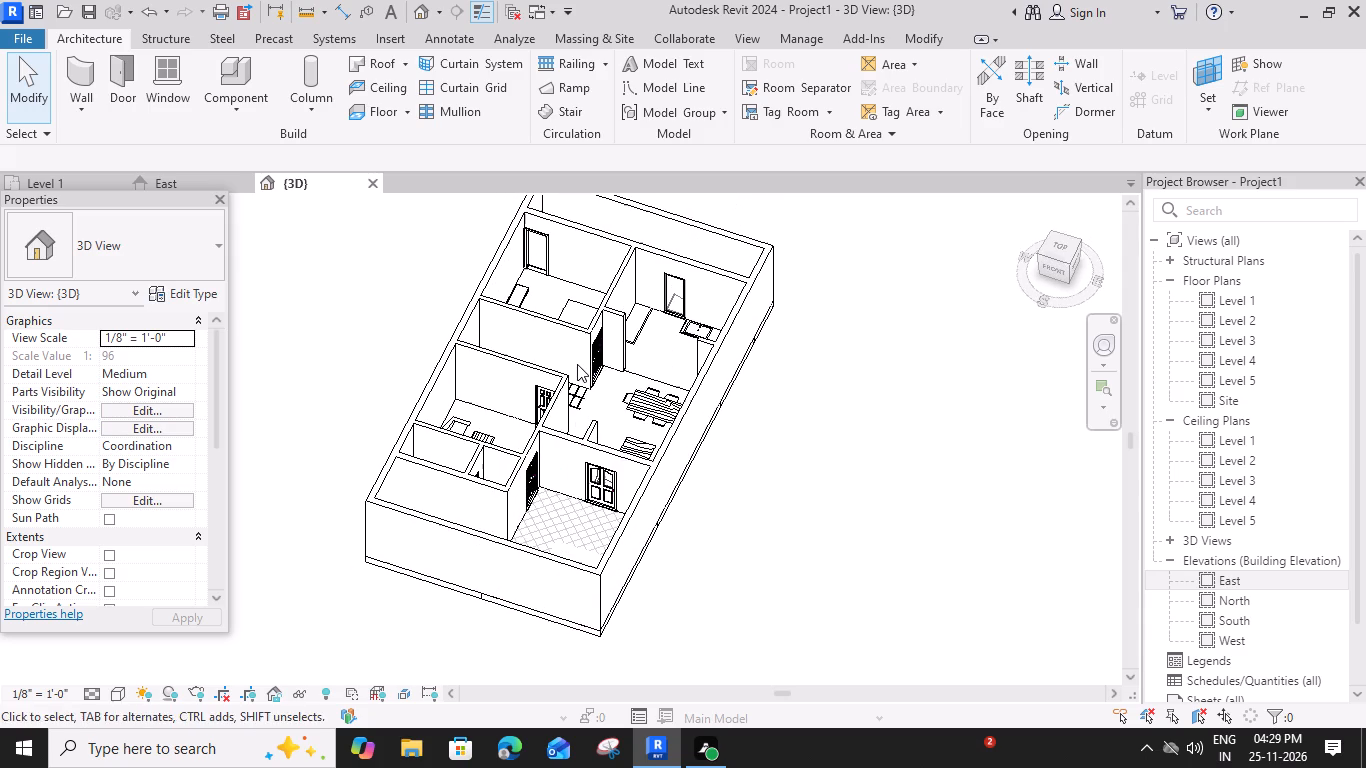
{"action": "scroll", "coordinate": [564, 423], "scroll_direction": "up", "scroll_amount": 2}
{"action": "middle_click_drag", "start_coordinate": [570, 443], "coordinate": [567, 409], "text": "shift"}
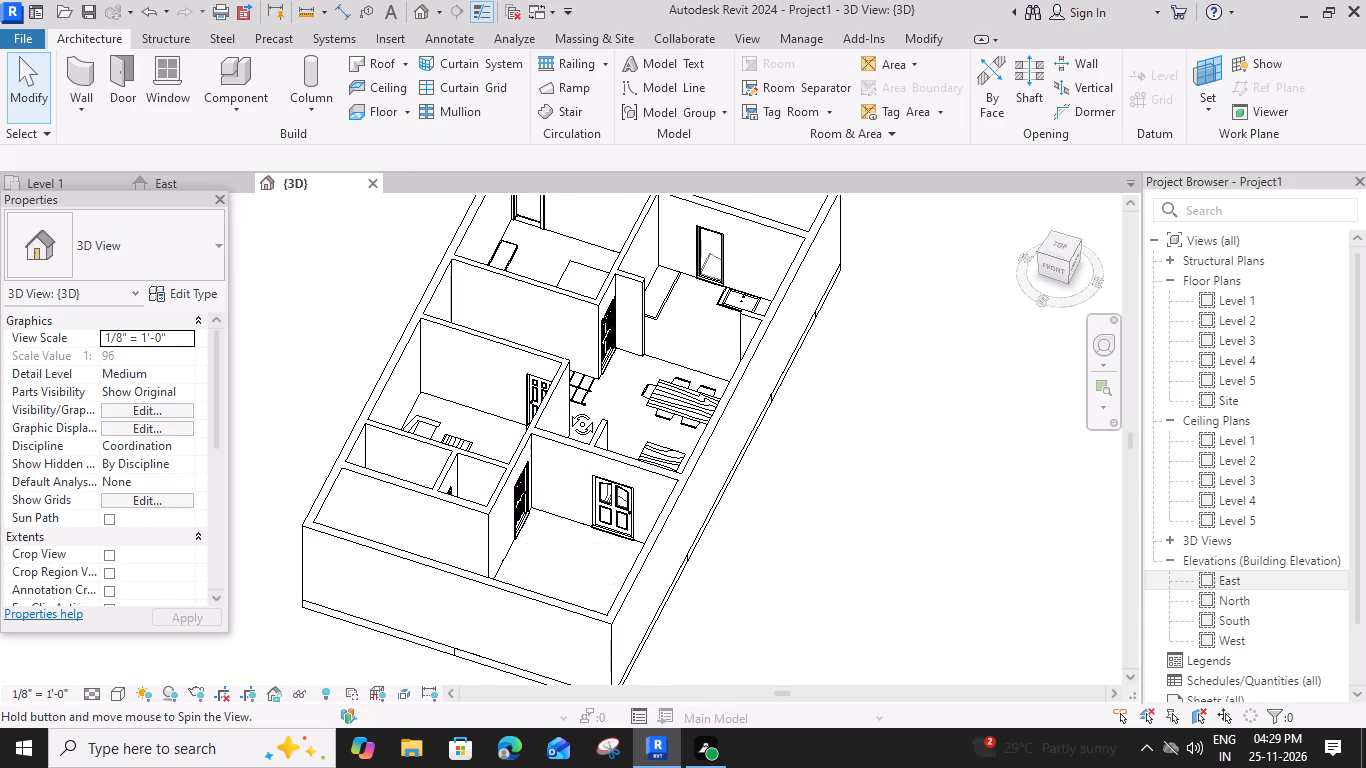
{"action": "middle_click_drag", "start_coordinate": [567, 409], "coordinate": [570, 388], "text": "shift"}
Change the visual style of the 3D view.
{"action": "left_click", "coordinate": [121, 694]}
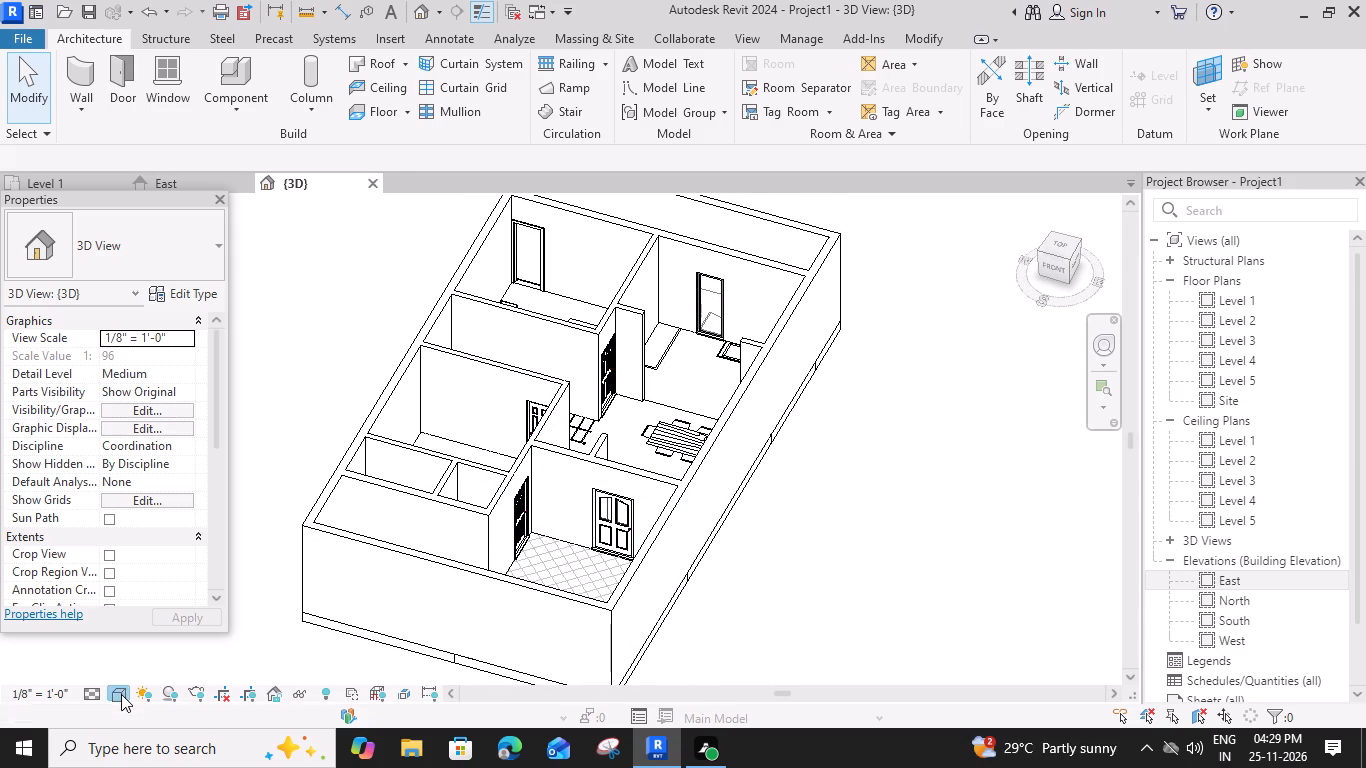
{"action": "left_click", "coordinate": [136, 677]}
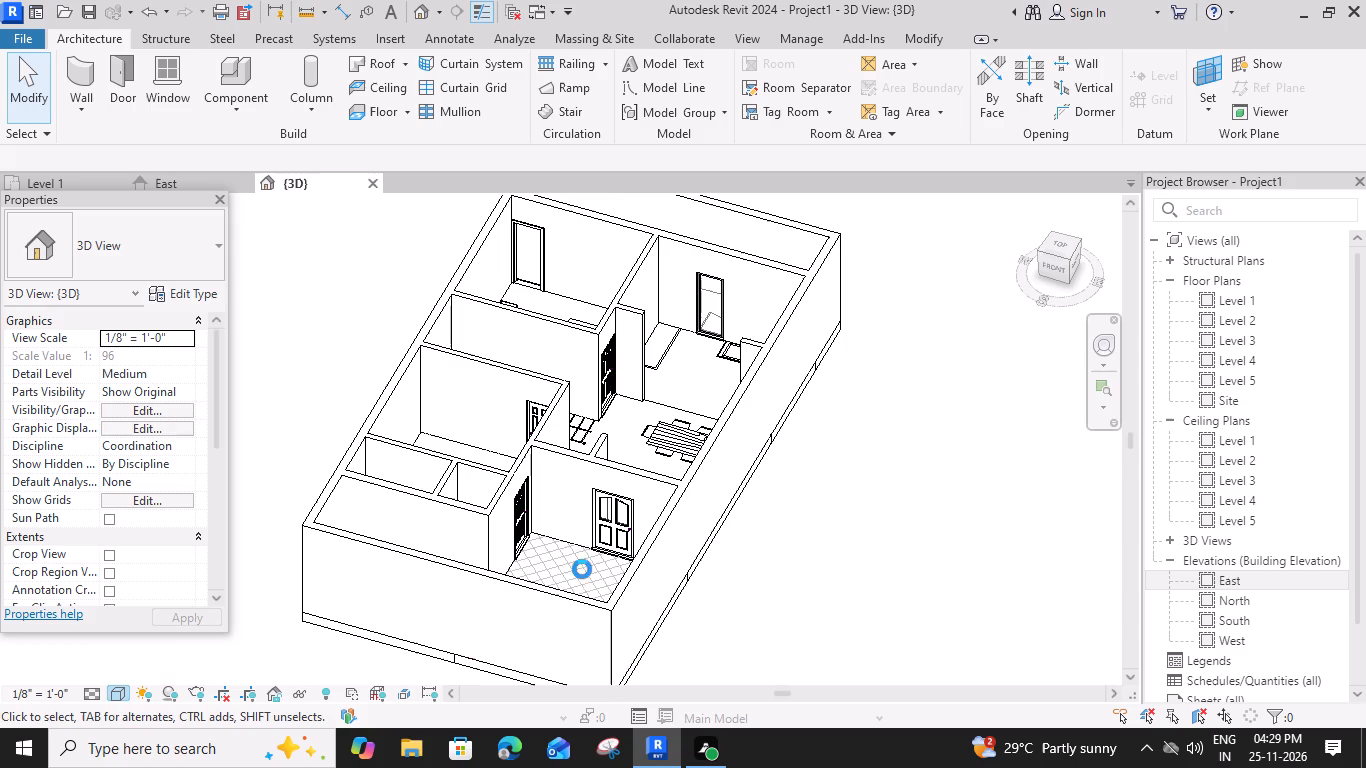
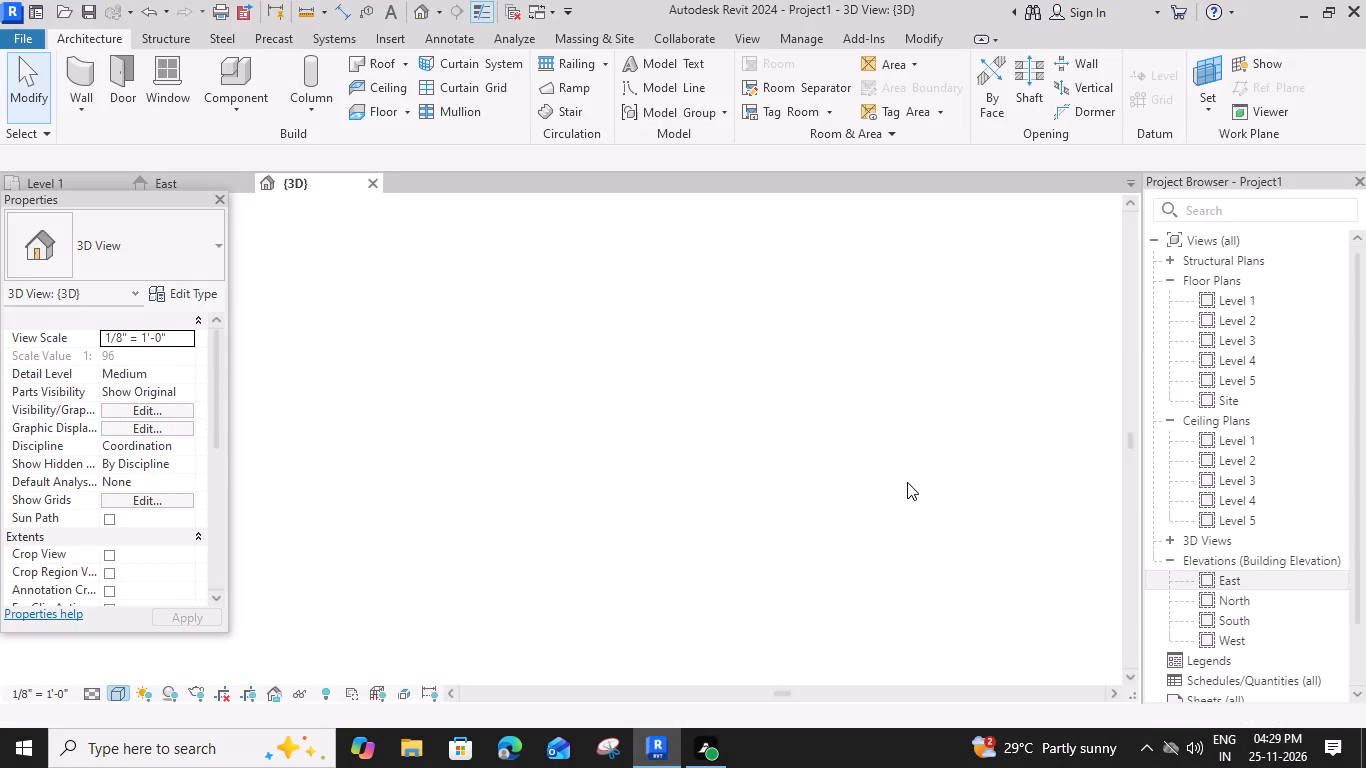
Examine the room layout and the kitchen–utility door in the default 3D view.
{"action": "key", "text": "Escape"}
{"action": "scroll", "coordinate": [745, 409], "scroll_direction": "down", "scroll_amount": 1}
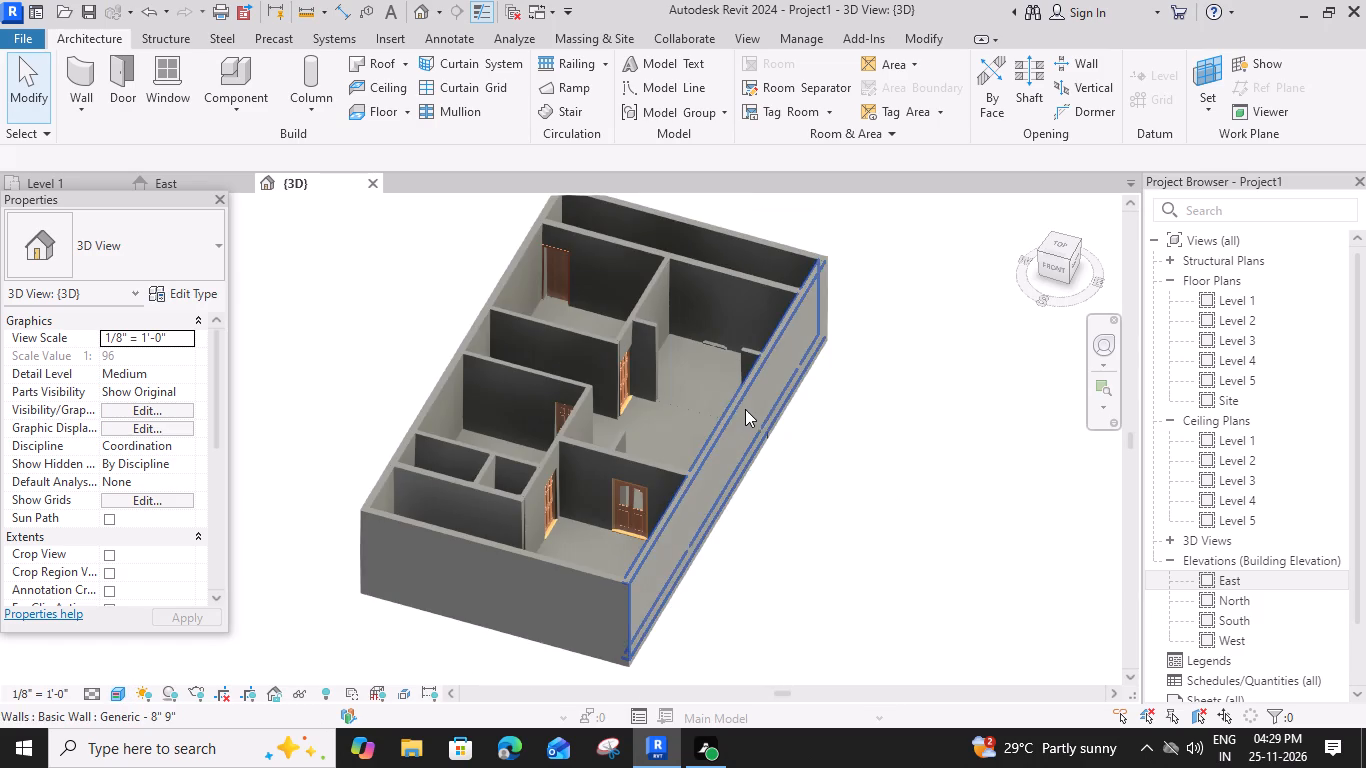
{"action": "middle_click_drag", "start_coordinate": [714, 407], "coordinate": [699, 339]}
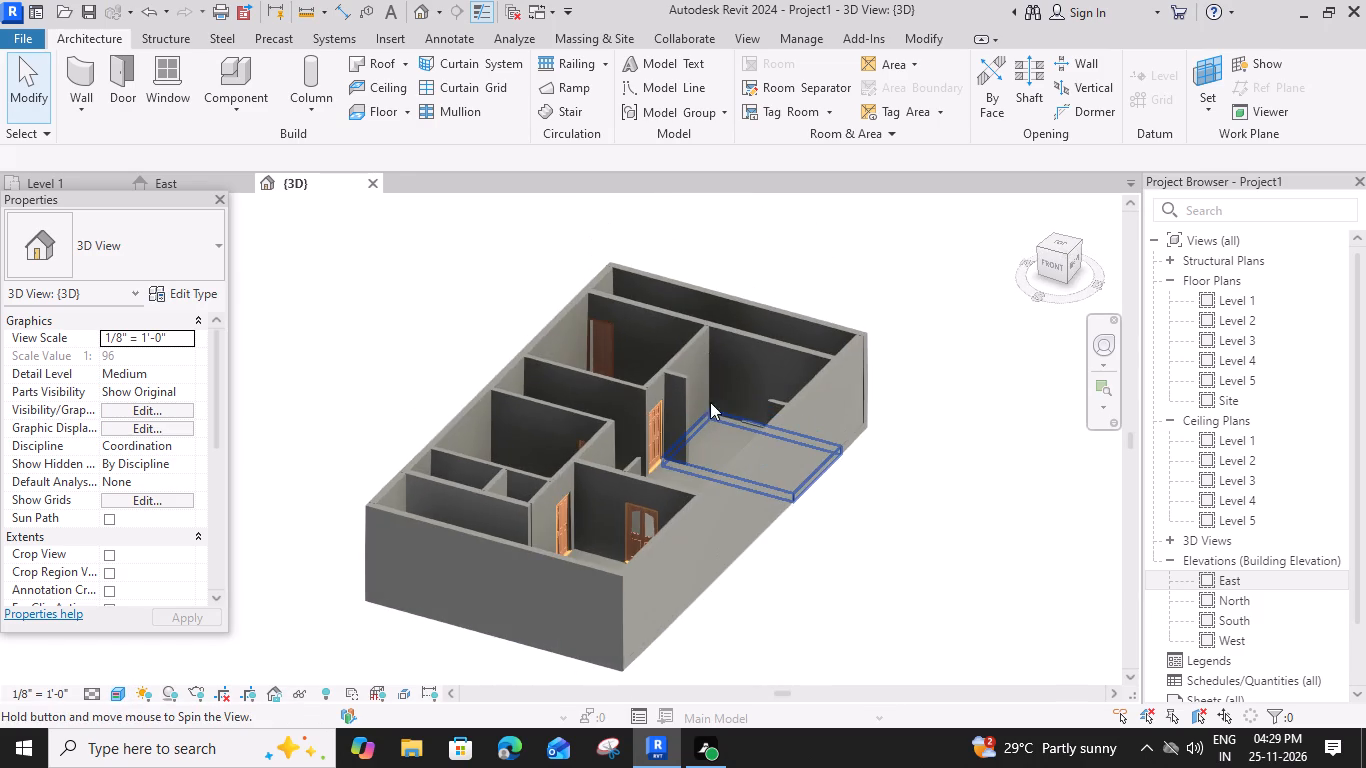
{"action": "scroll", "coordinate": [728, 389], "scroll_direction": "up", "scroll_amount": 2}
{"action": "left_click", "coordinate": [754, 392]}
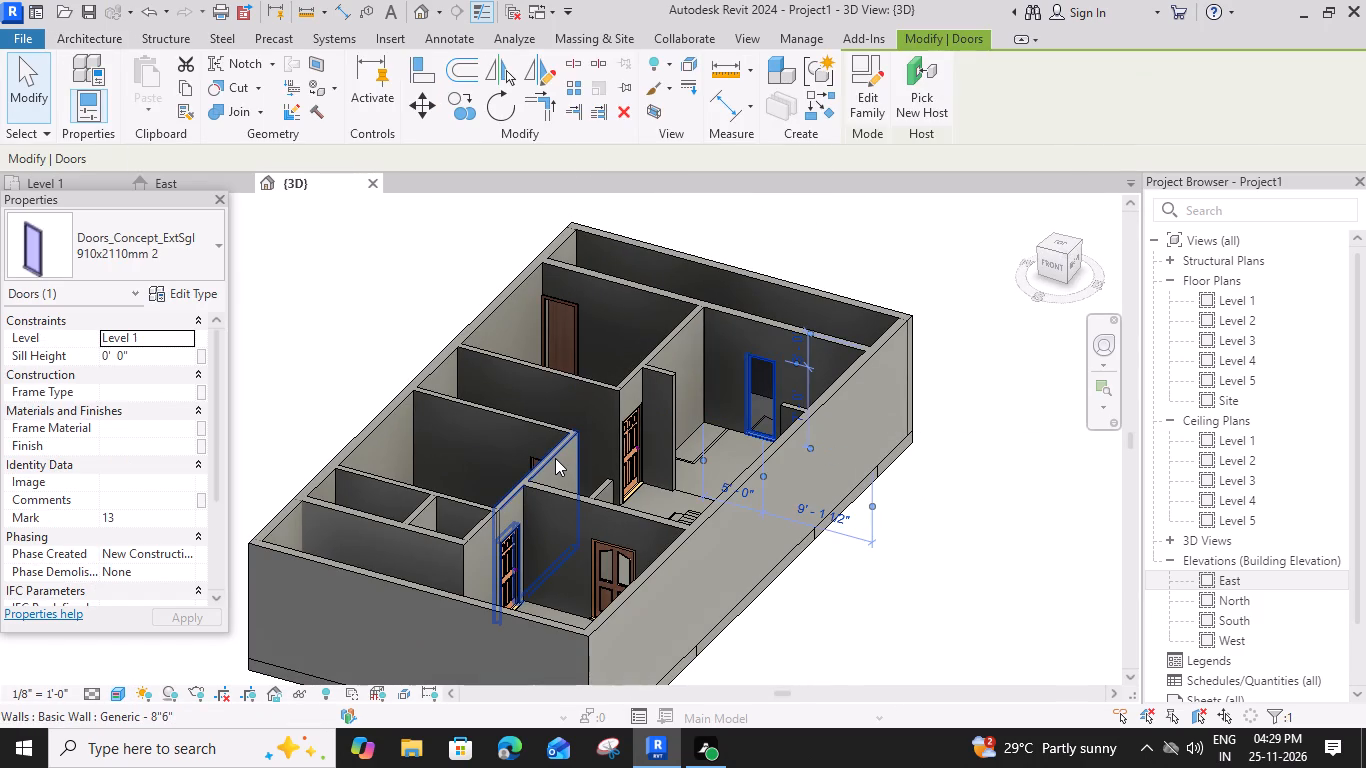
{"action": "key", "text": "Escape"}
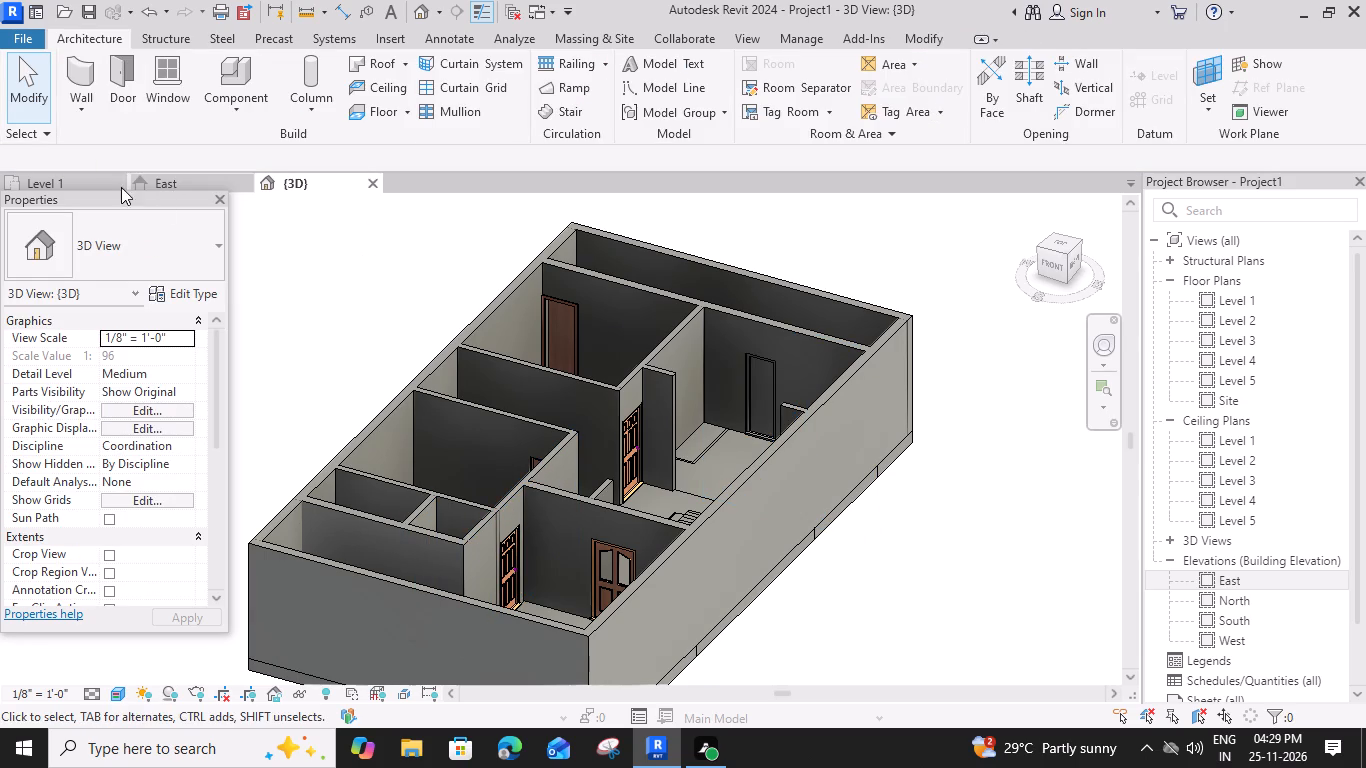
Create a perspective camera view from the parking's outer side, looking across it toward the basin, at 5' 6" offset from Level 1.
{"action": "left_click", "coordinate": [71, 177]}
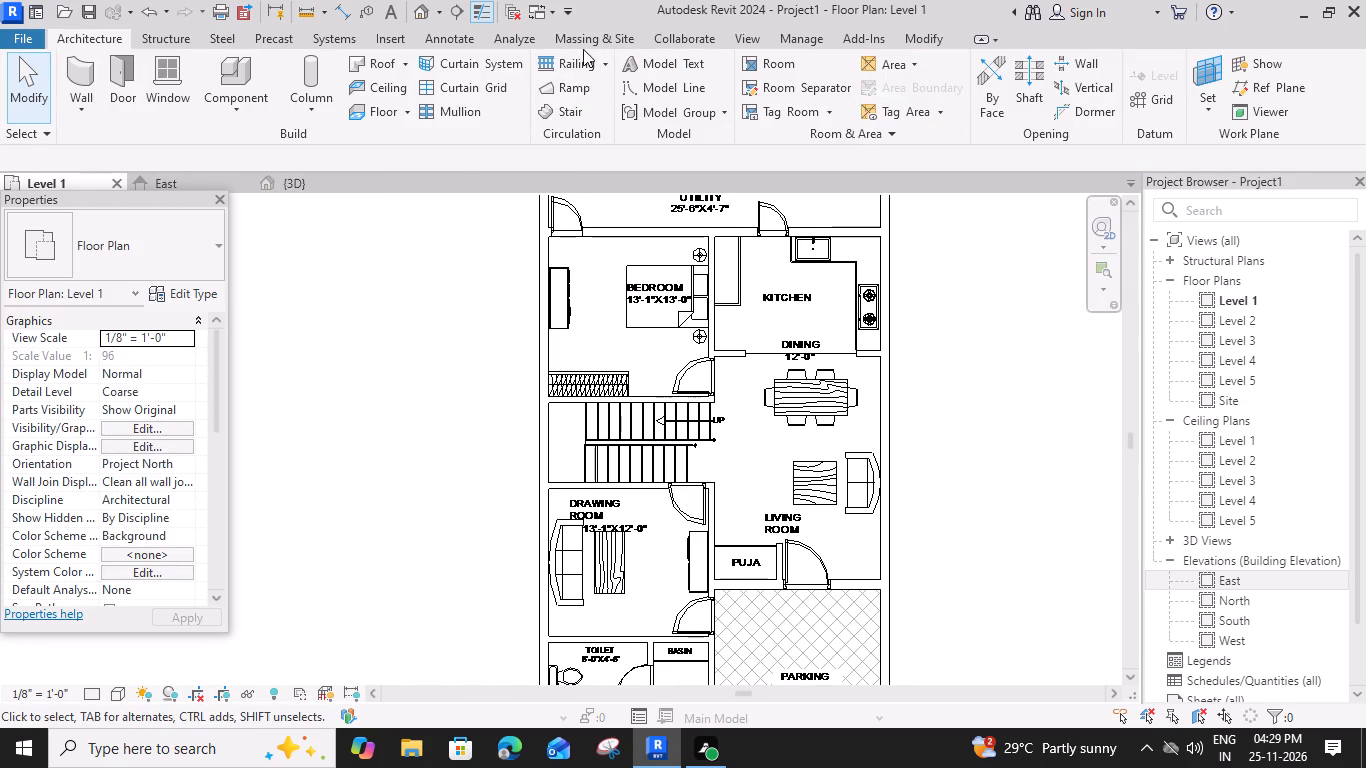
{"action": "middle_click_drag", "start_coordinate": [719, 387], "coordinate": [705, 240]}
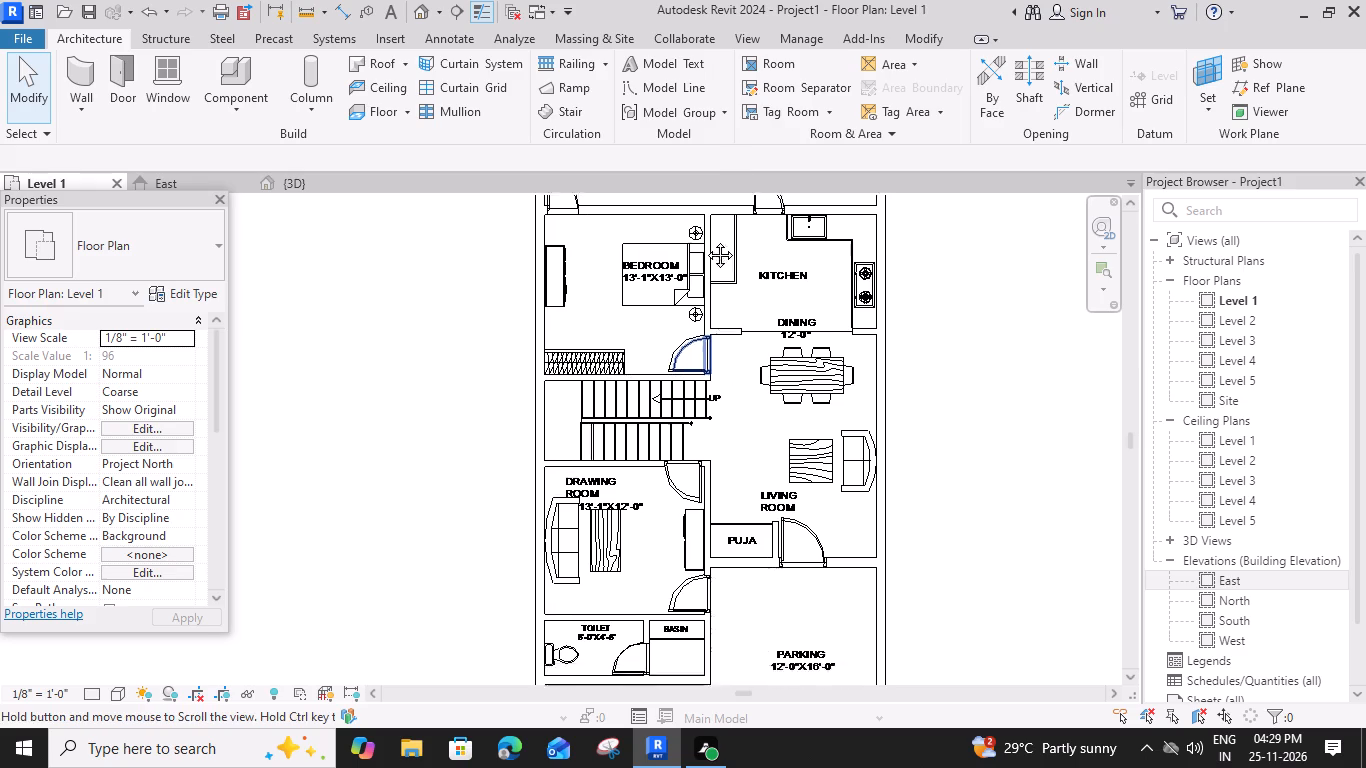
{"action": "middle_click_drag", "start_coordinate": [705, 240], "coordinate": [681, 210]}
{"action": "left_click", "coordinate": [438, 15]}
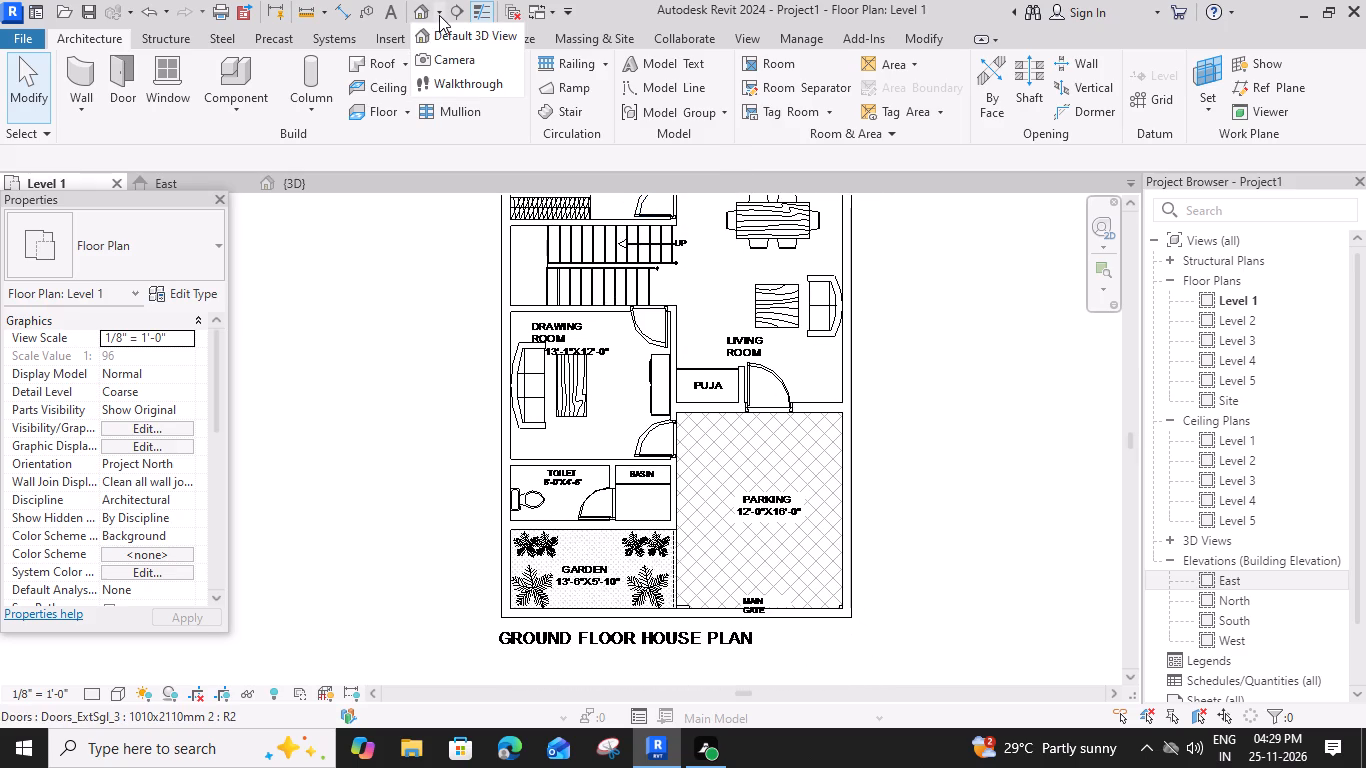
{"action": "left_click", "coordinate": [464, 56]}
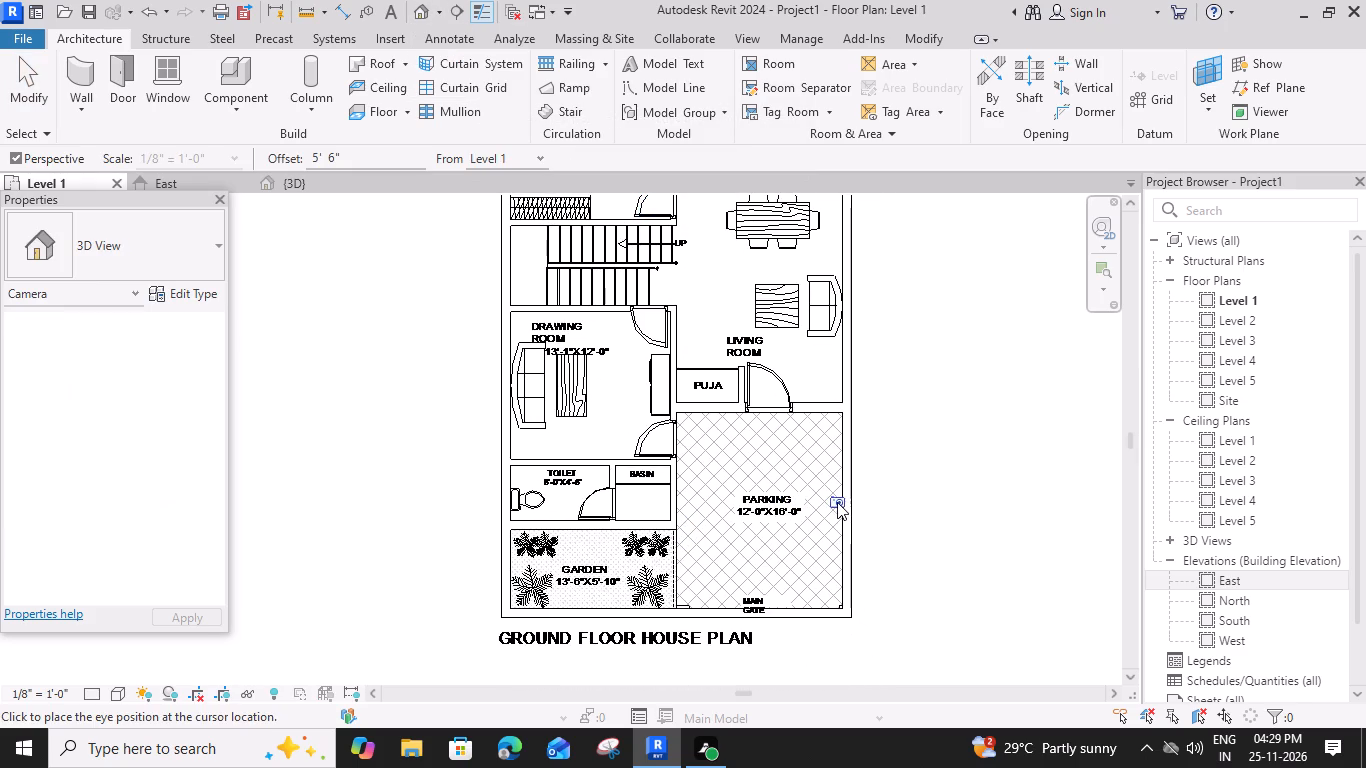
{"action": "left_click", "coordinate": [835, 501]}
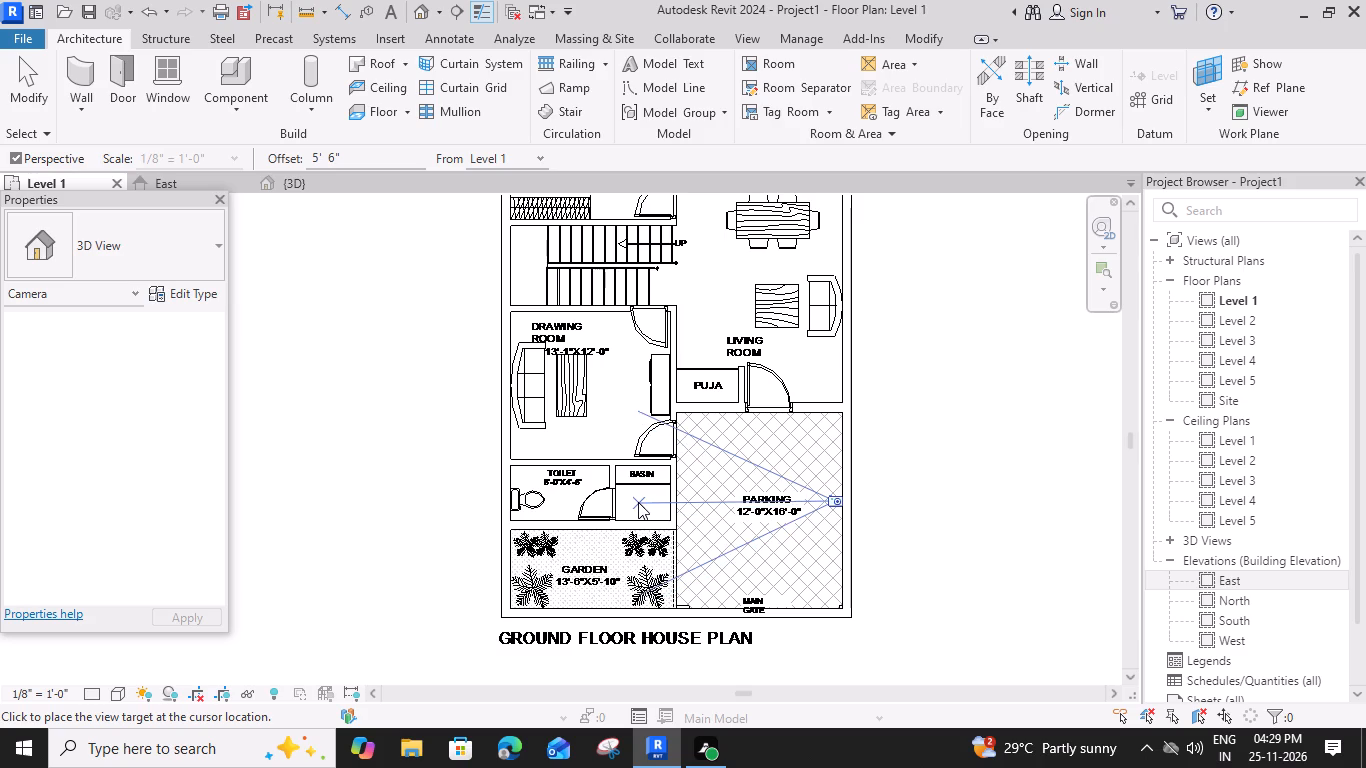
{"action": "left_click", "coordinate": [637, 502]}
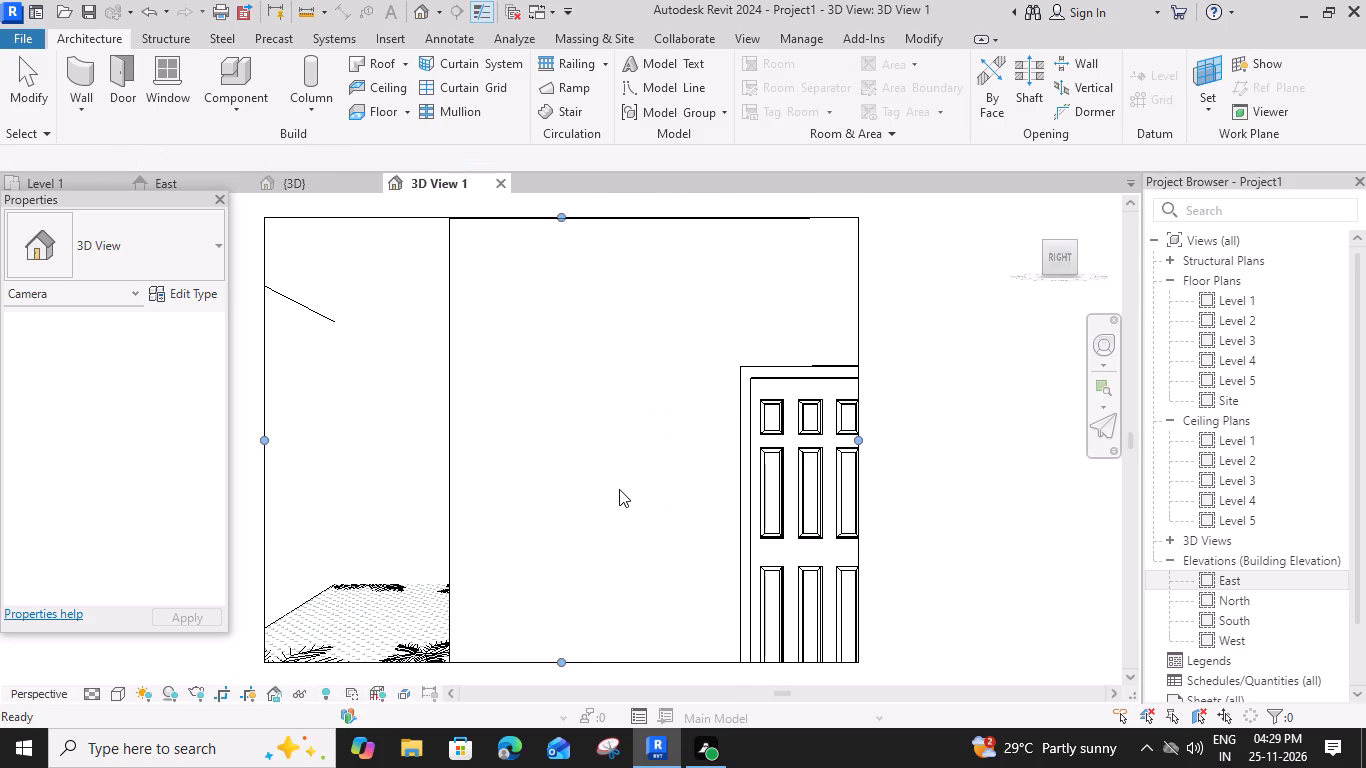
Enlarge the camera view's crop region on its door side, top and bottom so the full door is framed.
{"action": "scroll", "coordinate": [656, 517], "scroll_direction": "down", "scroll_amount": 2}
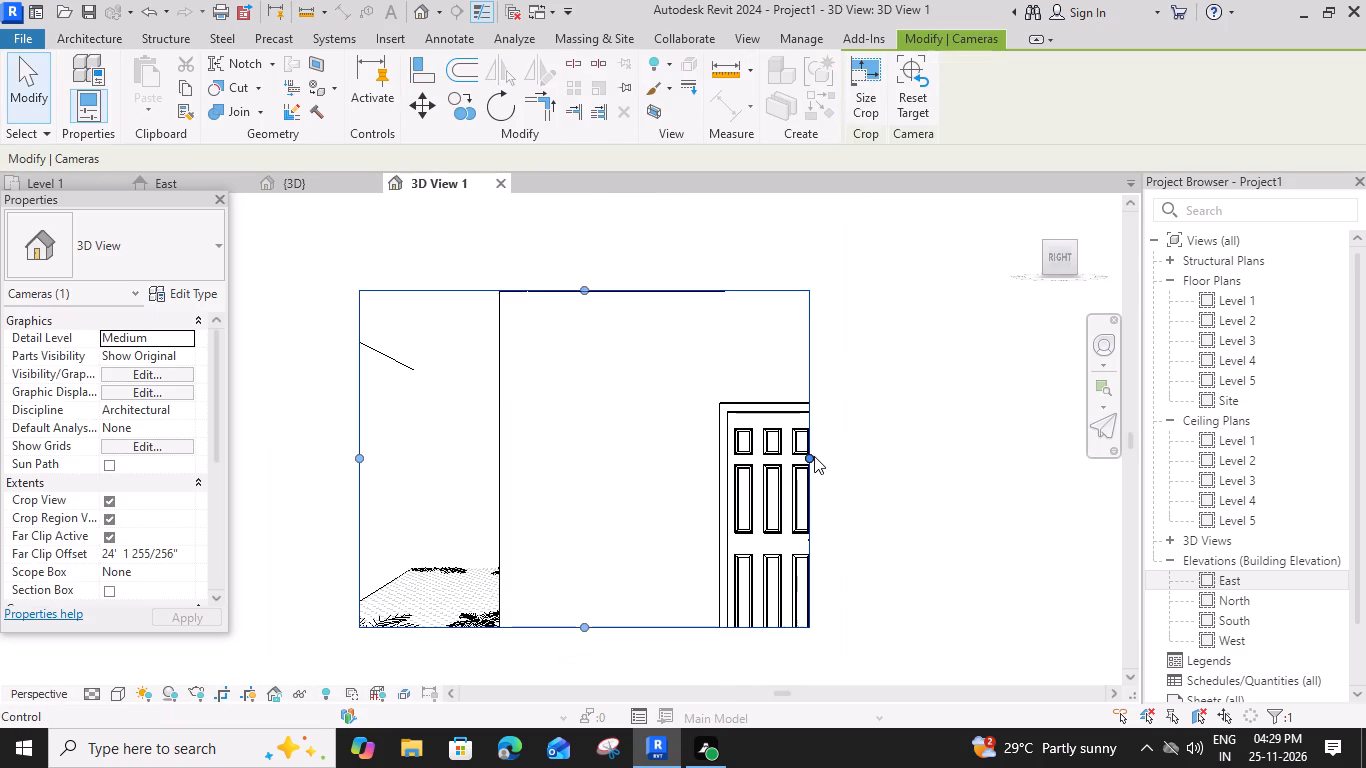
{"action": "left_click_drag", "start_coordinate": [813, 456], "coordinate": [922, 458]}
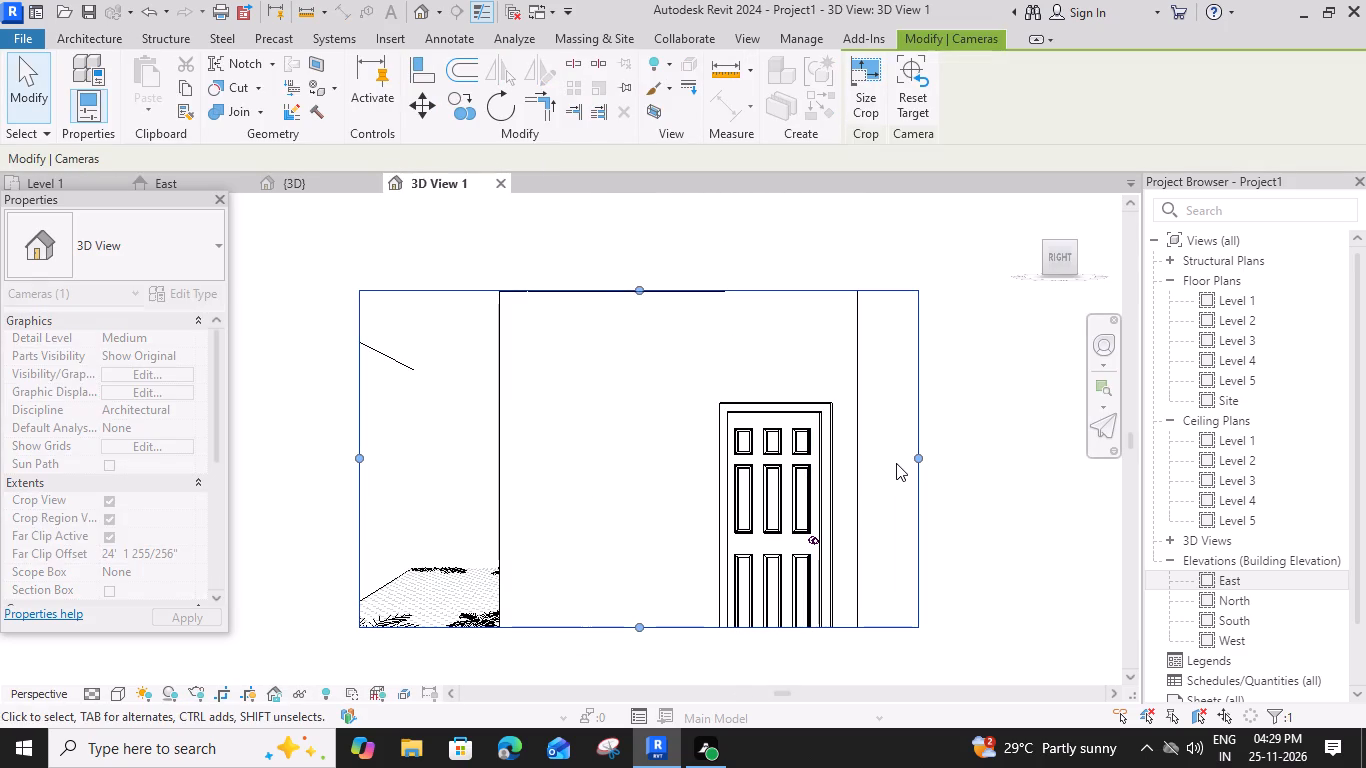
{"action": "left_click_drag", "start_coordinate": [643, 288], "coordinate": [647, 258]}
{"action": "left_click_drag", "start_coordinate": [640, 627], "coordinate": [641, 656]}
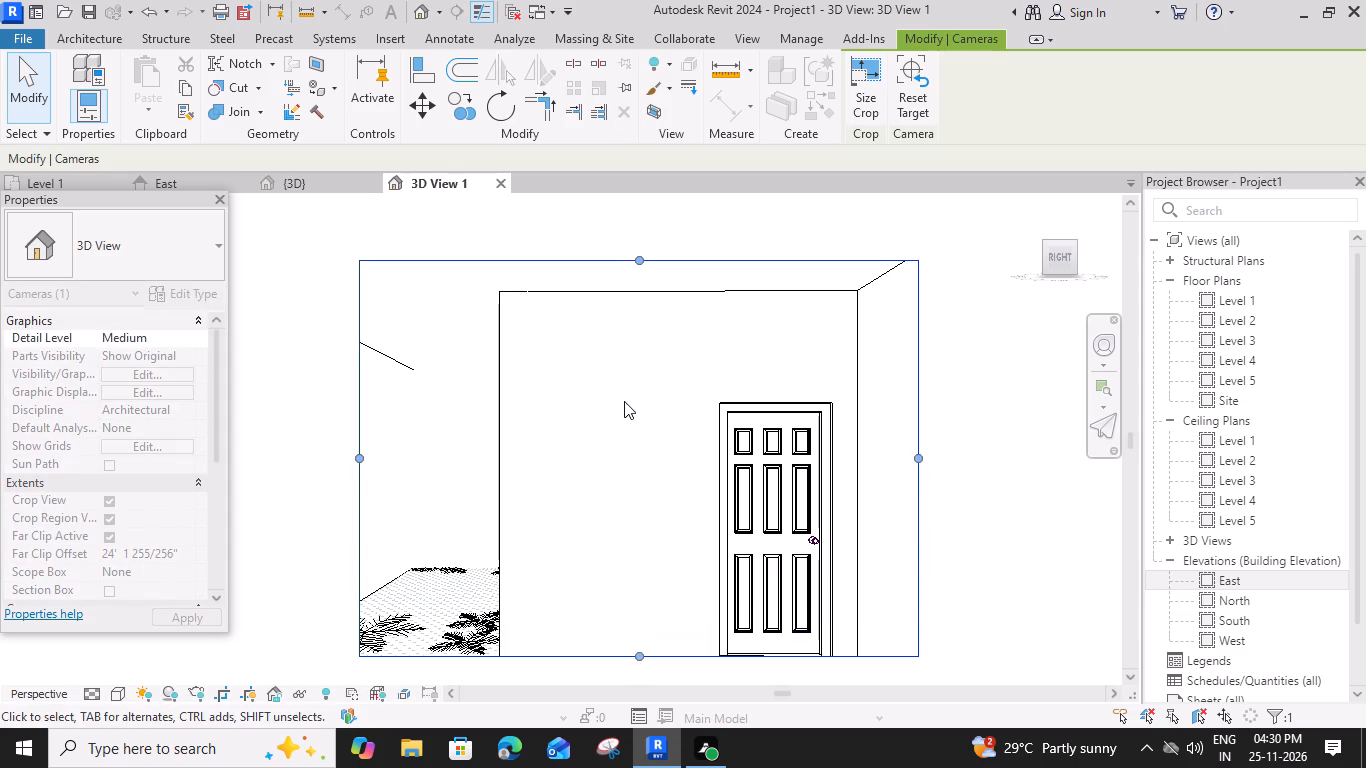
Set the camera view's visual style to Realistic.
{"action": "left_click", "coordinate": [123, 688]}
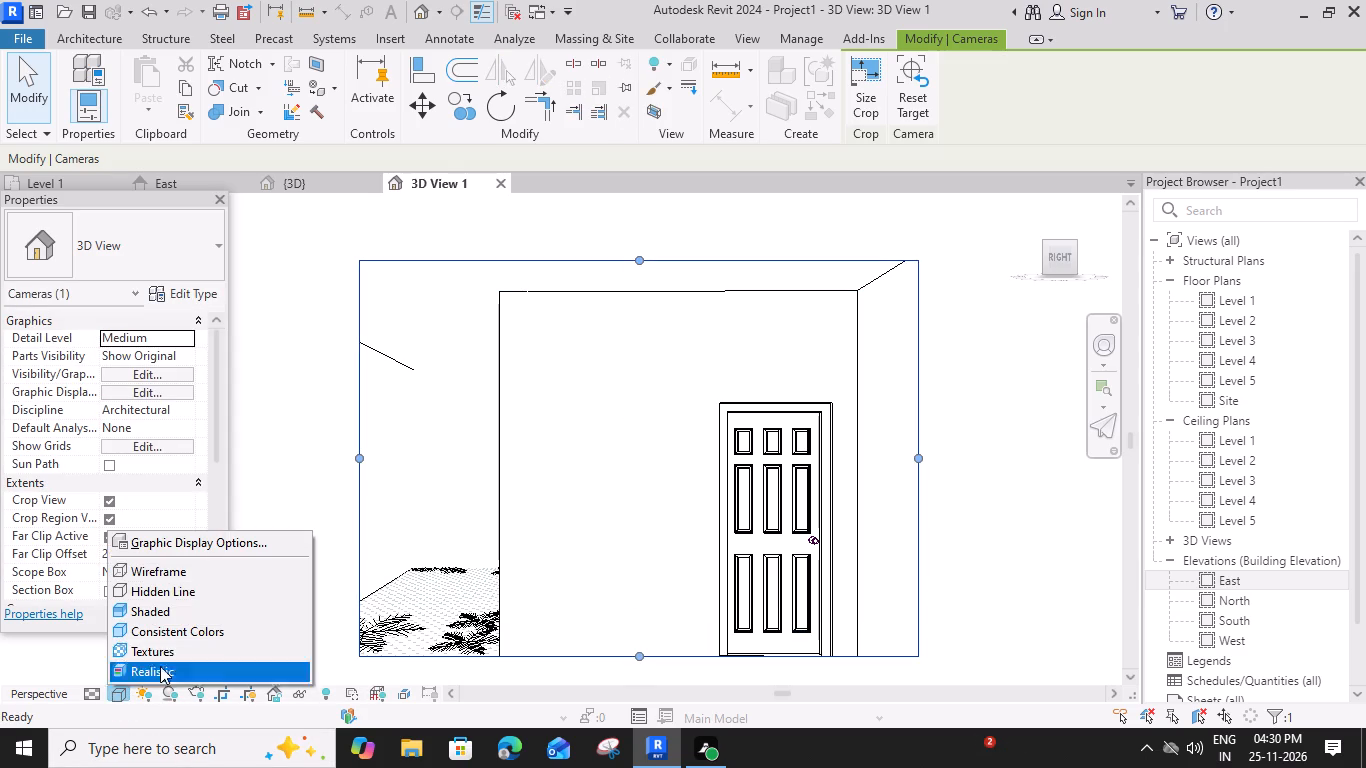
{"action": "left_click", "coordinate": [185, 674]}
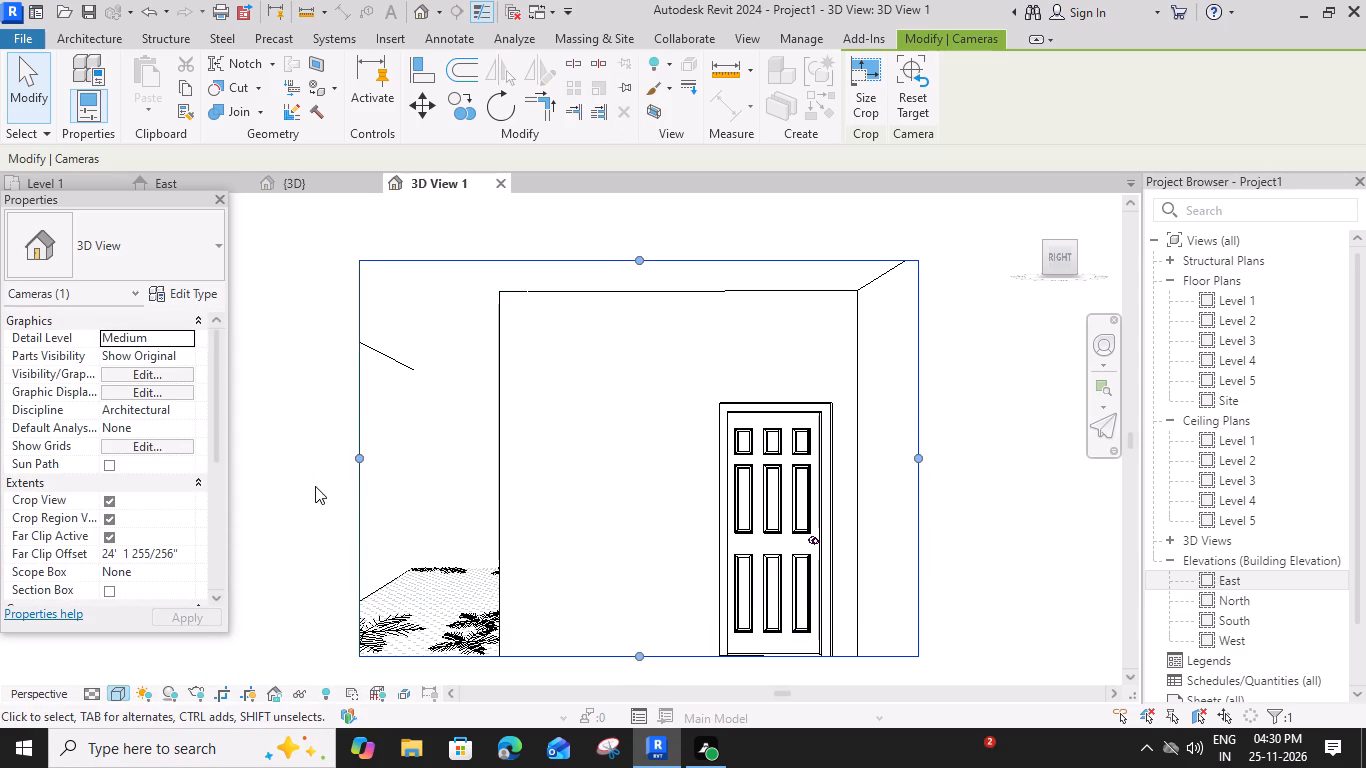
{"action": "left_click", "coordinate": [315, 486]}
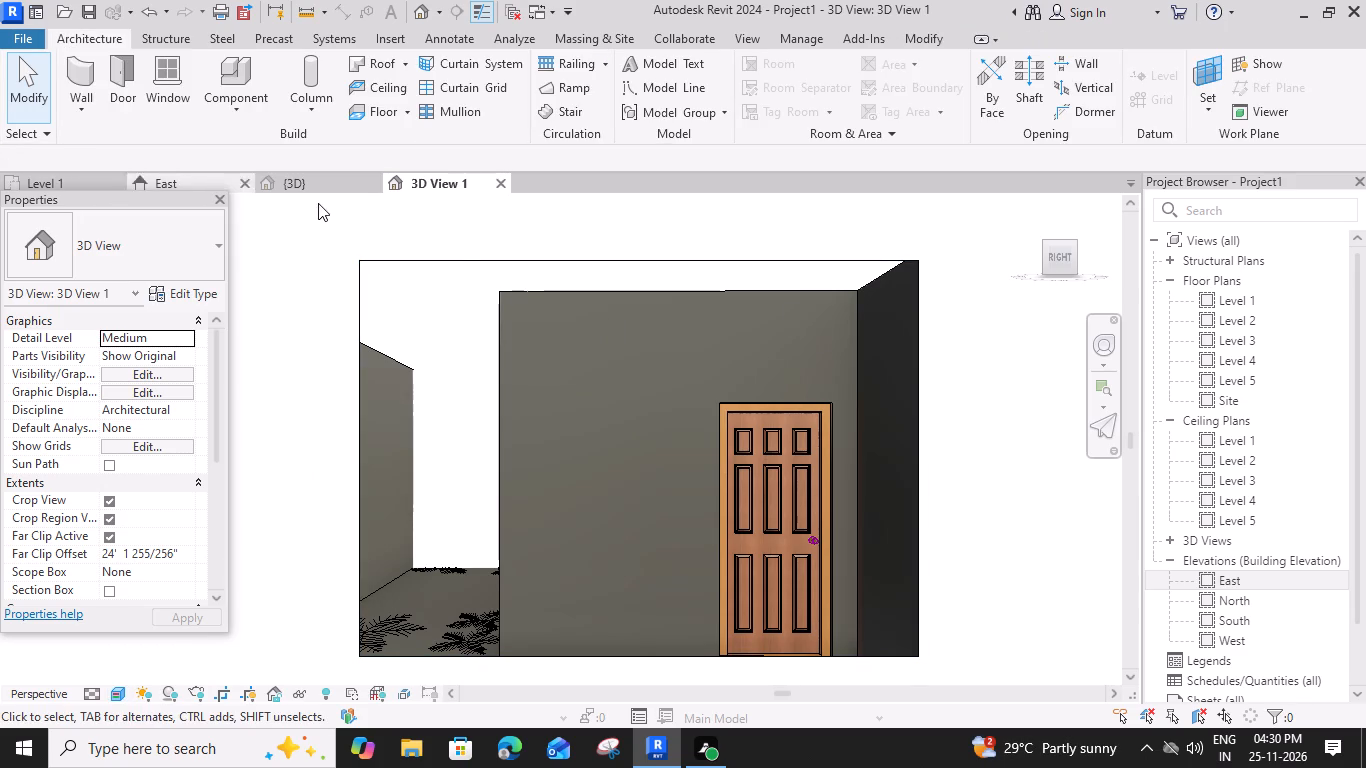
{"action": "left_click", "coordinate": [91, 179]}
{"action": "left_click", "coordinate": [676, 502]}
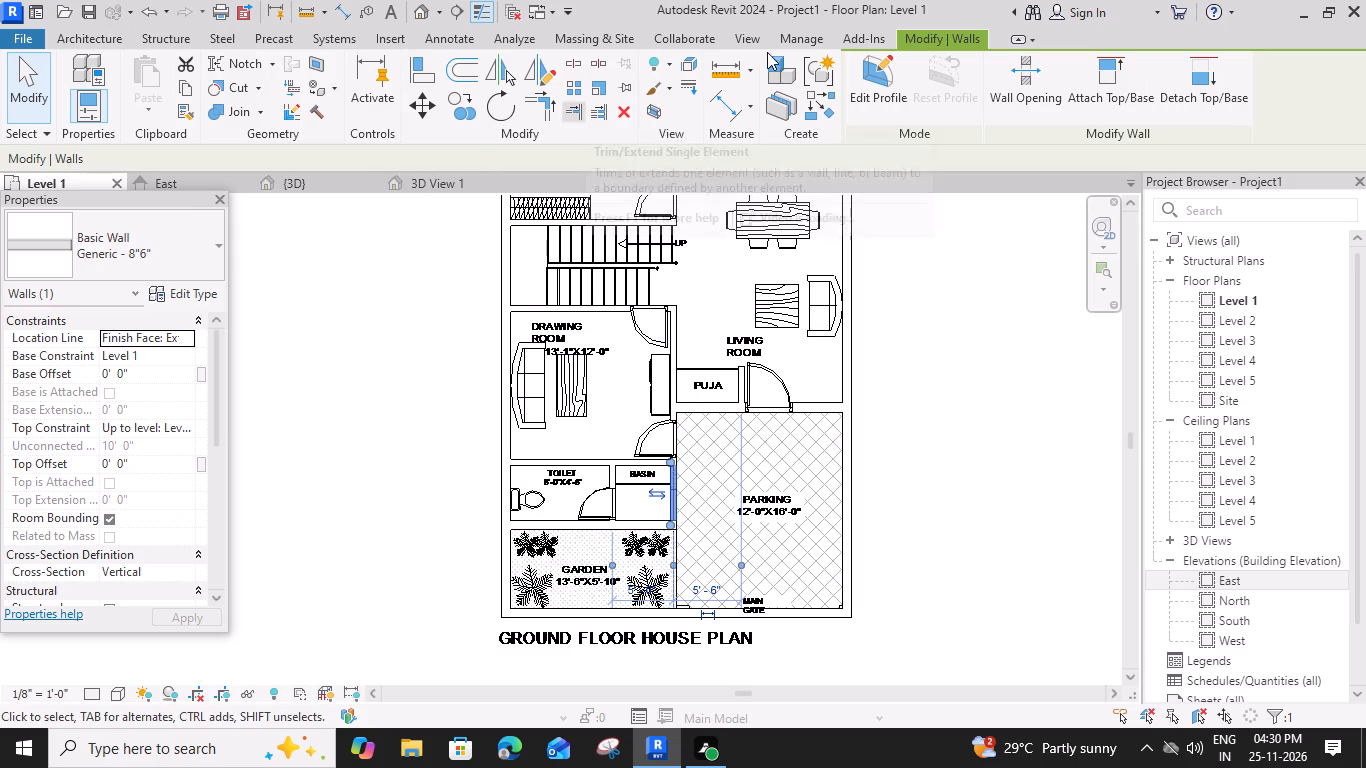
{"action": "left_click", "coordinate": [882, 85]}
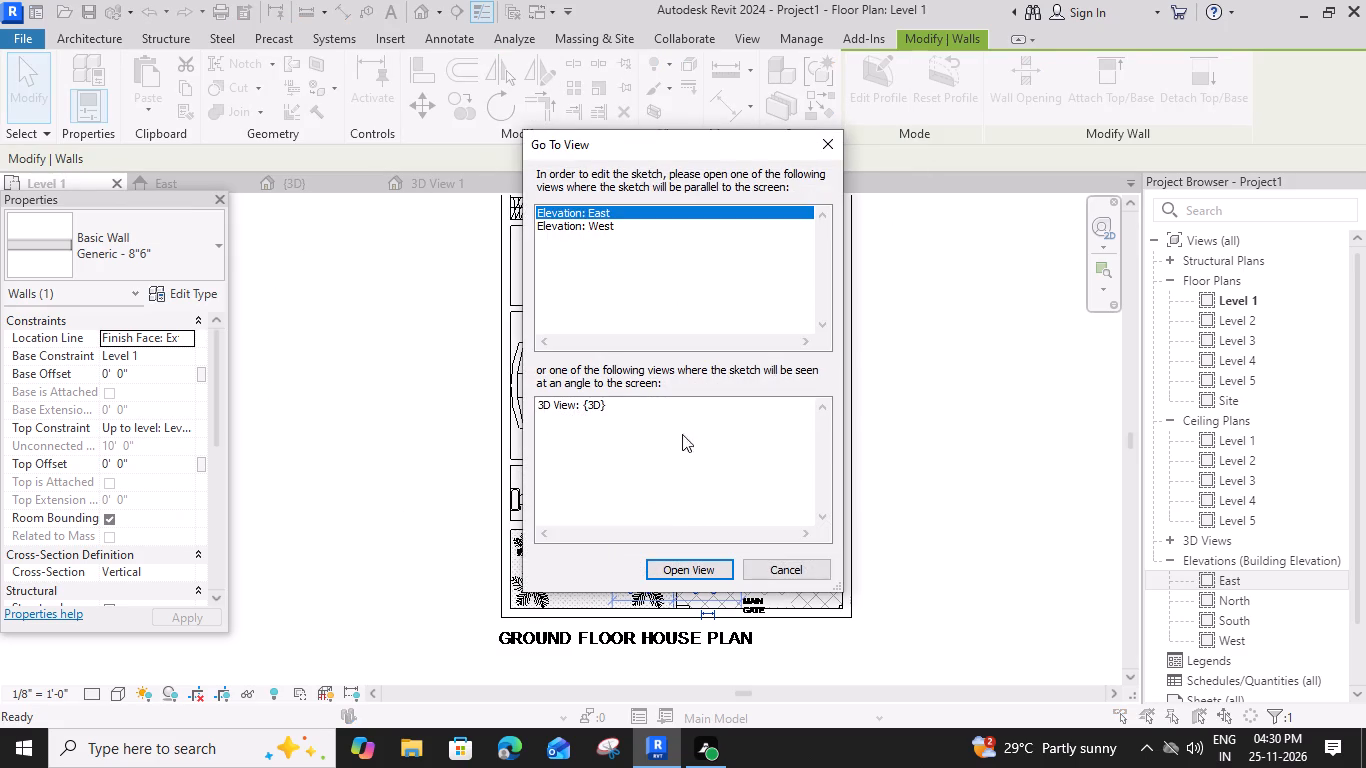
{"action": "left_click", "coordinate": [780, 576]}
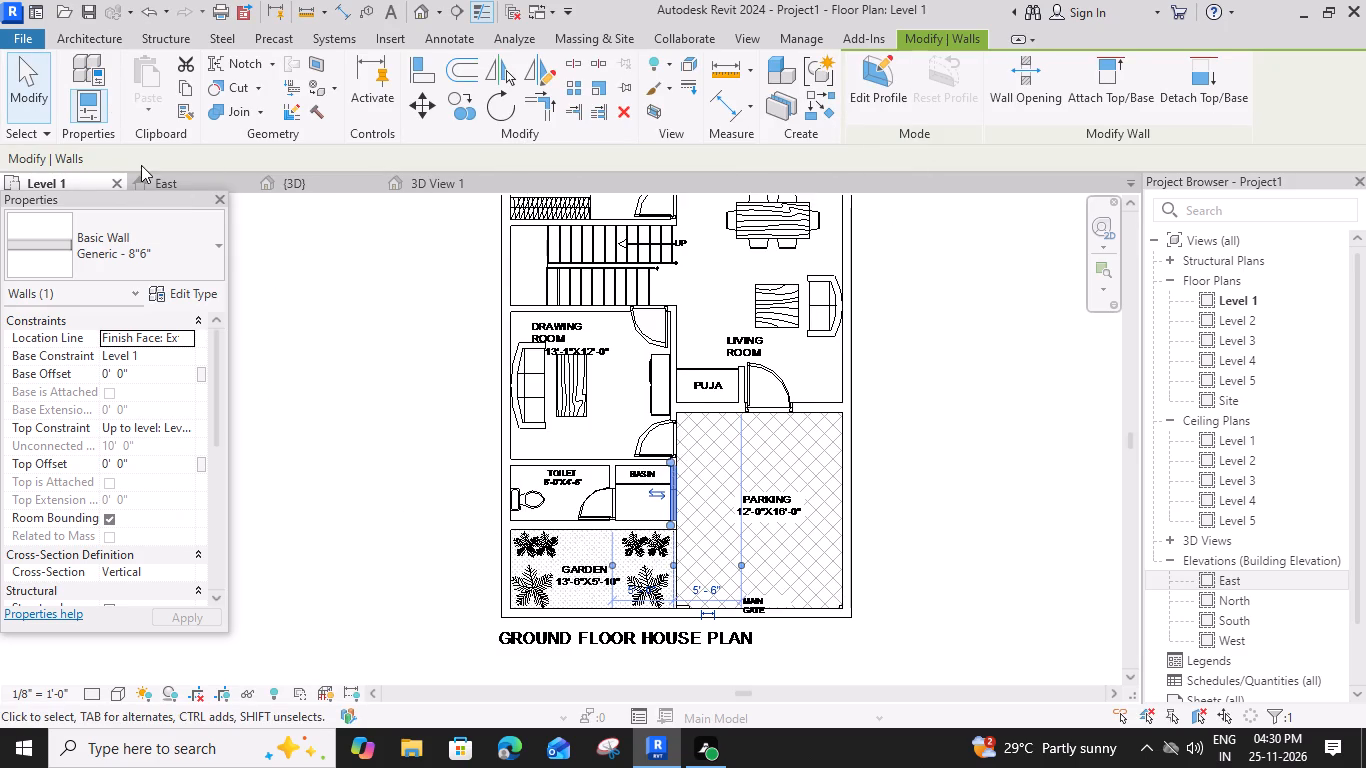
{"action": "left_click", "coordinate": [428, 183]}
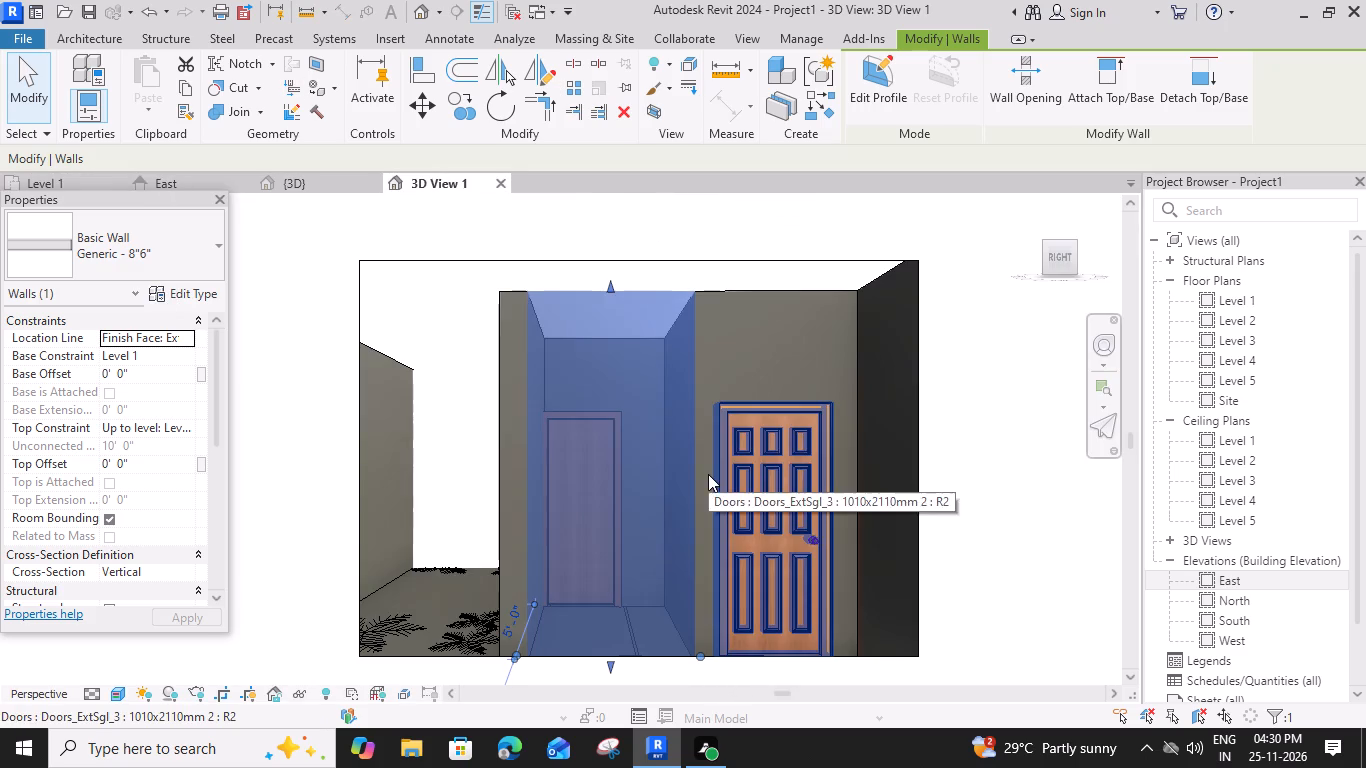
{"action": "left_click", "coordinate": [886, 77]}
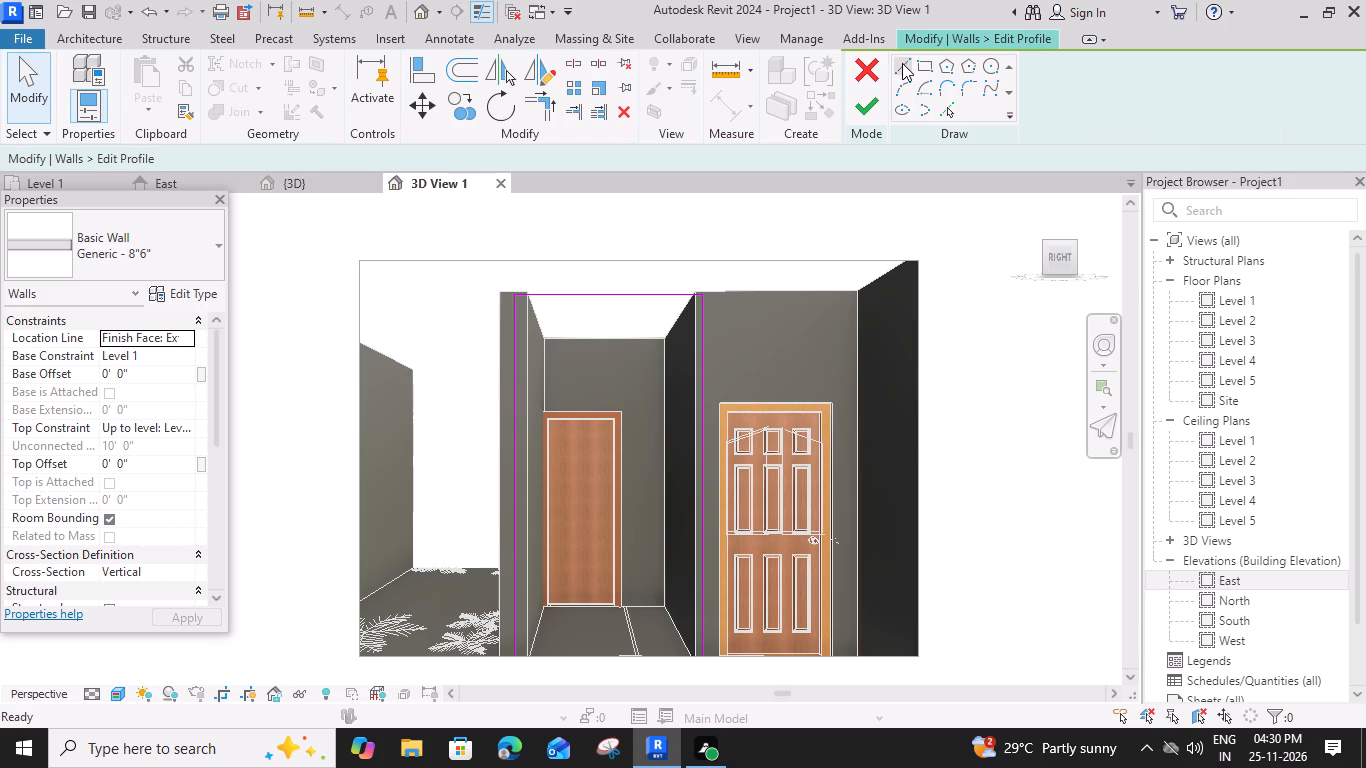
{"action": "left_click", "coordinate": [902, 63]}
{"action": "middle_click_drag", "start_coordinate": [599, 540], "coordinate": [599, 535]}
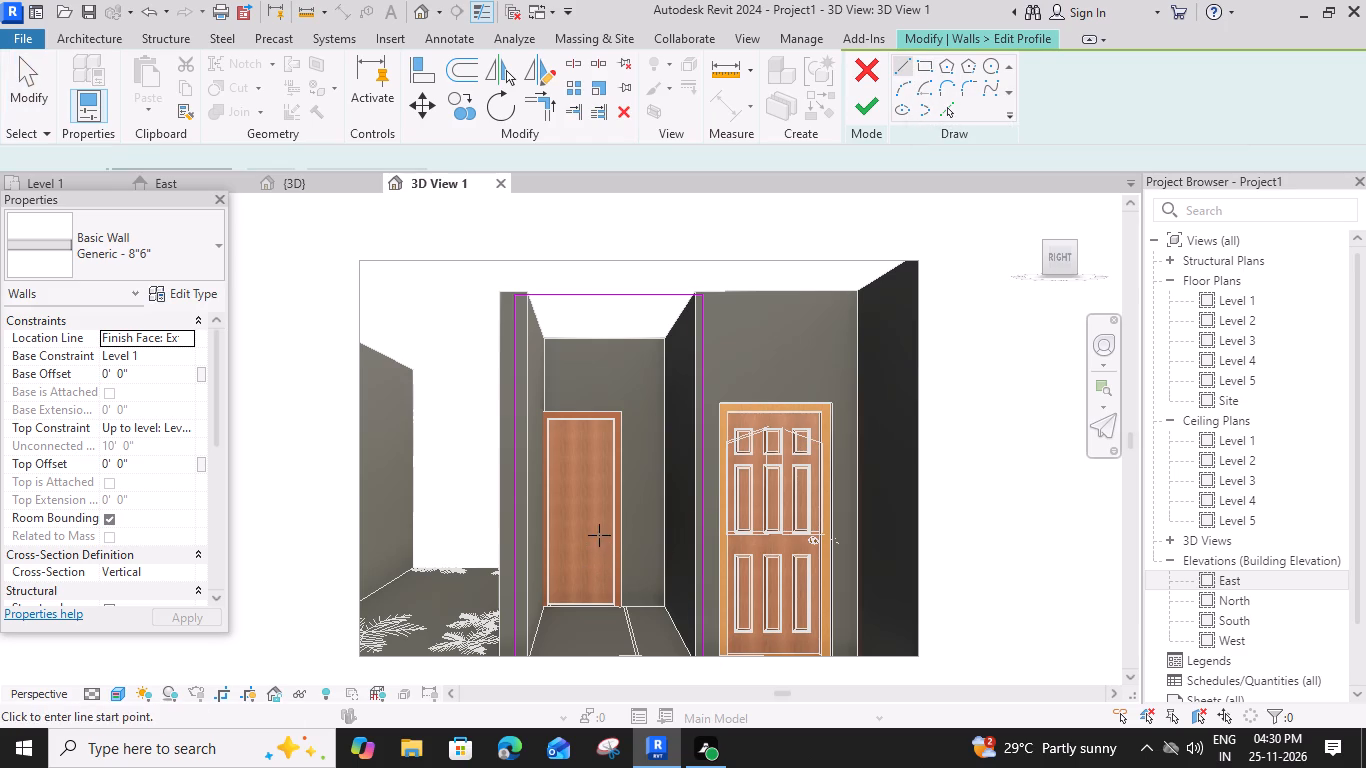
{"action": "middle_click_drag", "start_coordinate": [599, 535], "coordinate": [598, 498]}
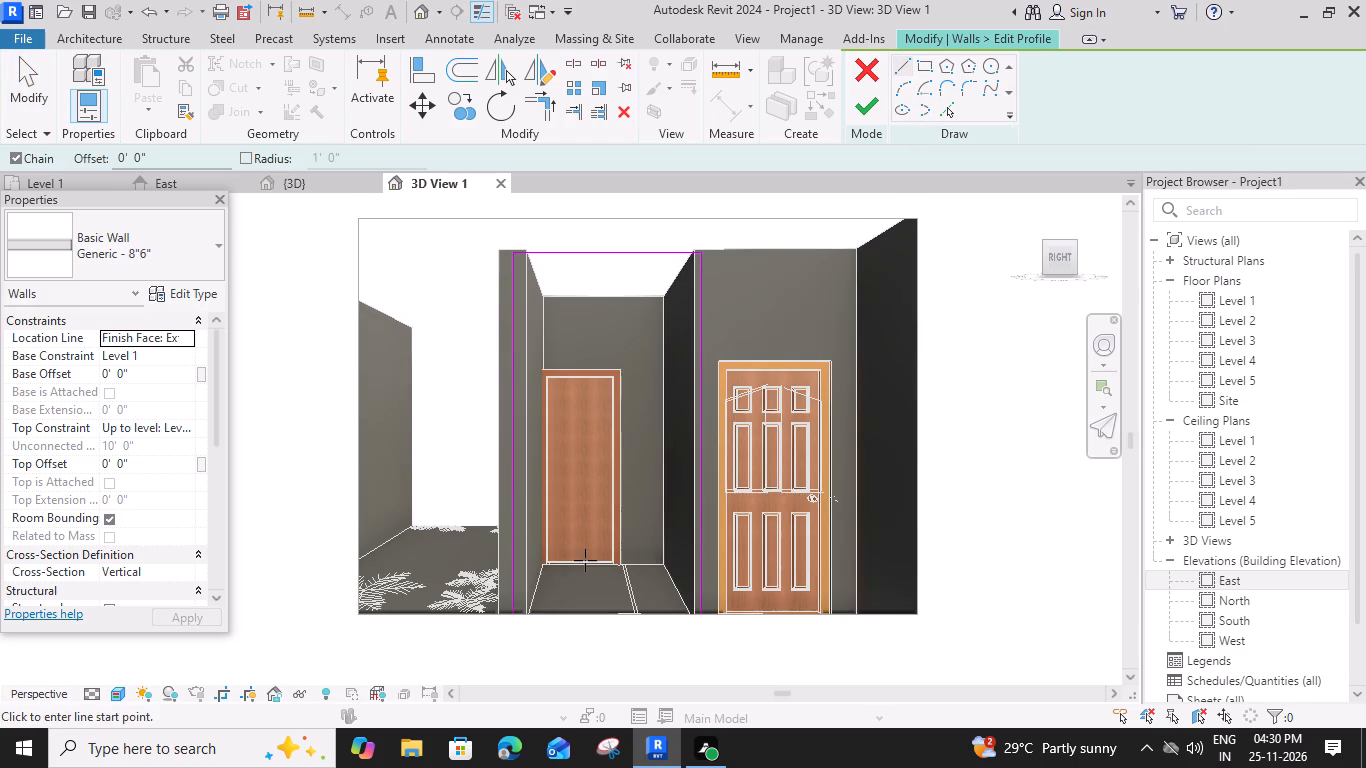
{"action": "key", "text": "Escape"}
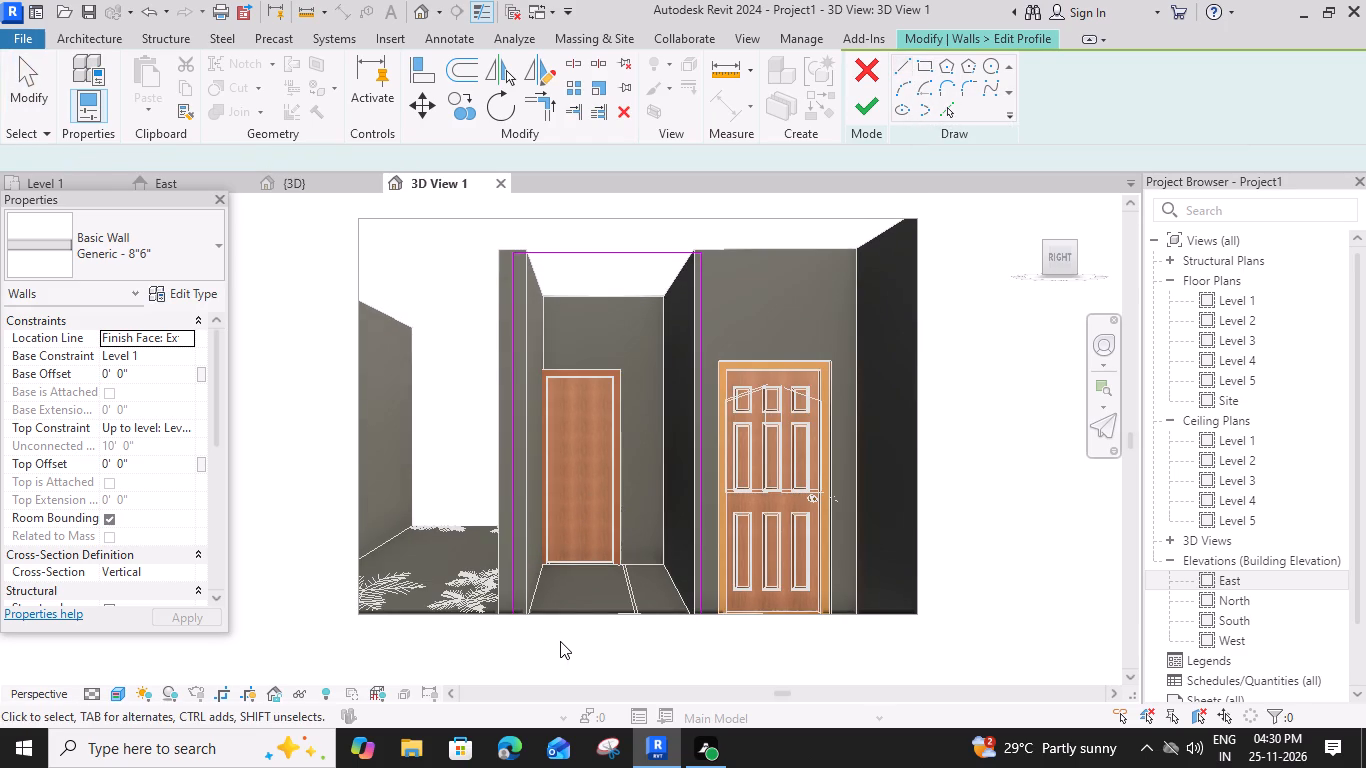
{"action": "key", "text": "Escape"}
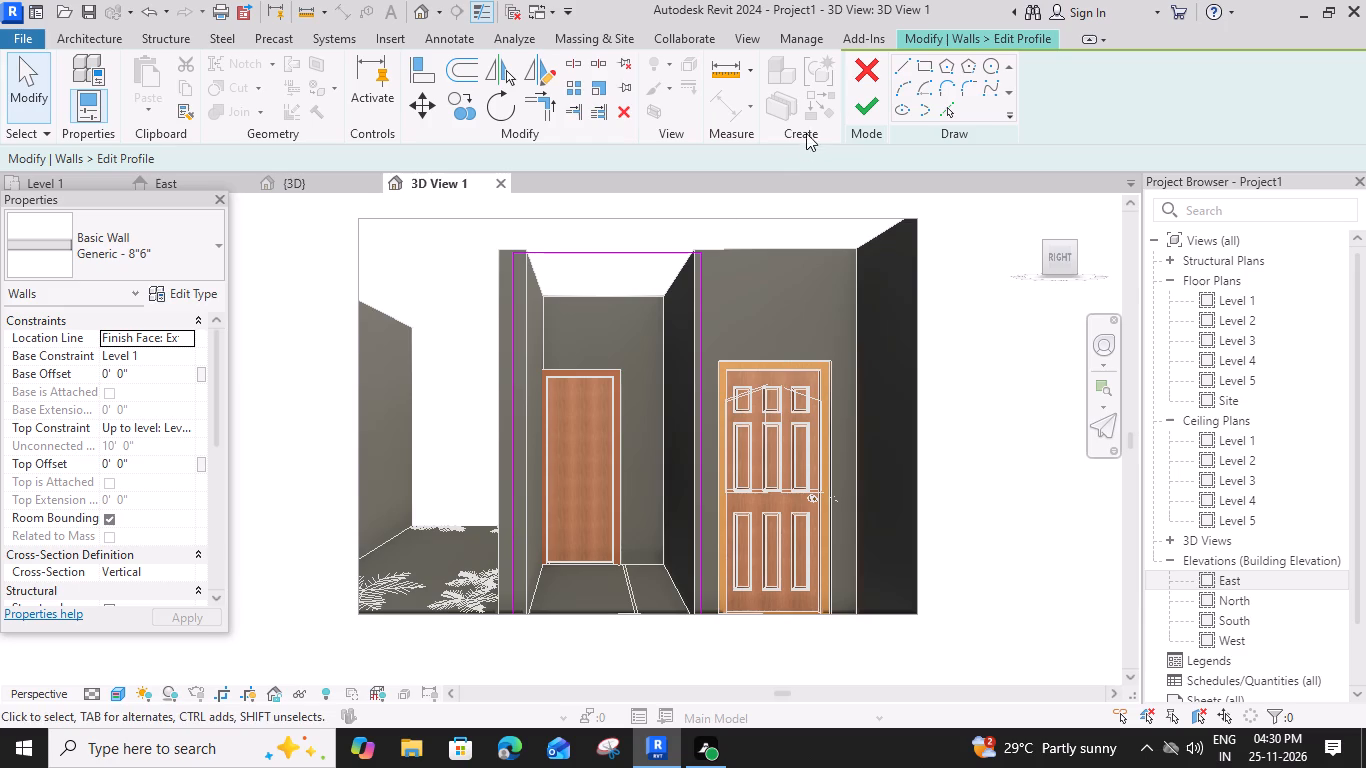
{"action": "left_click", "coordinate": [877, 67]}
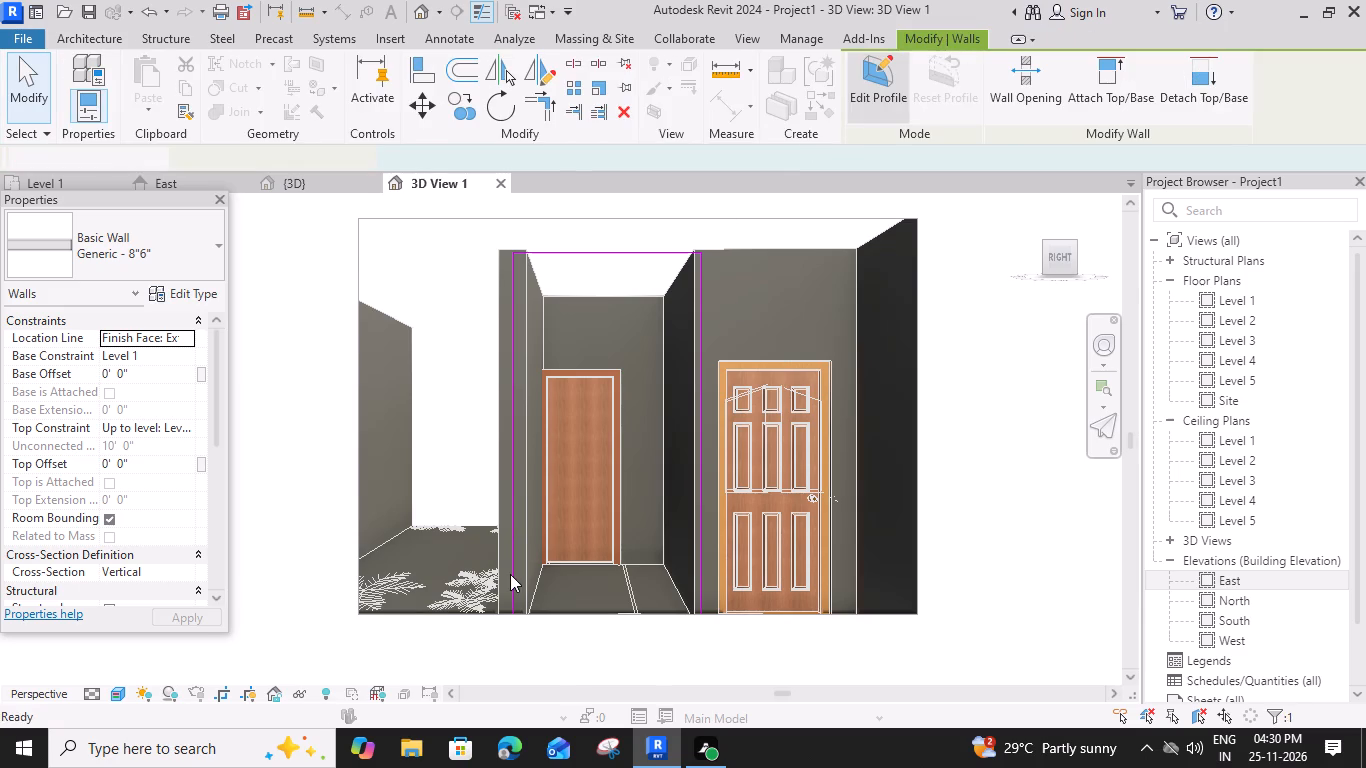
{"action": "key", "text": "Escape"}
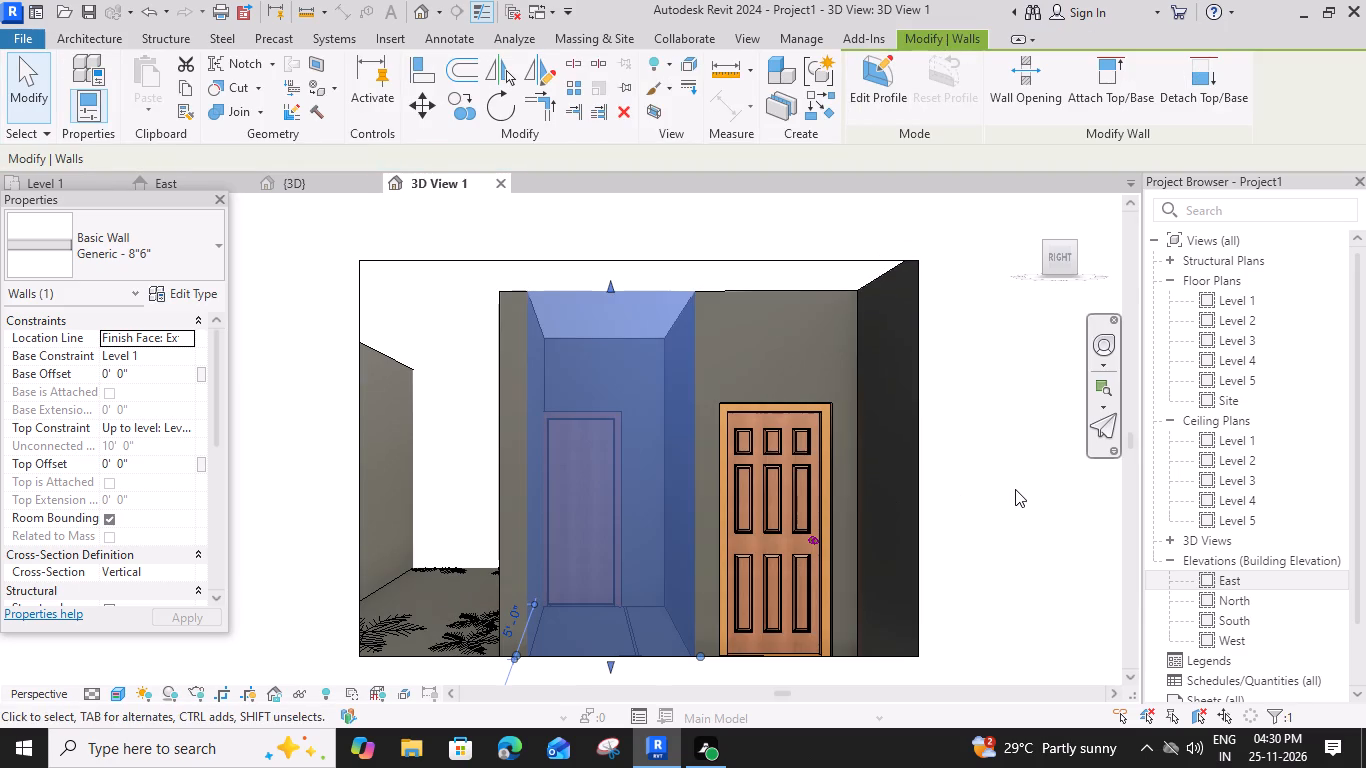
Extend the bottom edge of the camera view's crop region below the door threshold to include the parking floor.
{"action": "middle_click_drag", "start_coordinate": [1004, 477], "coordinate": [1023, 459]}
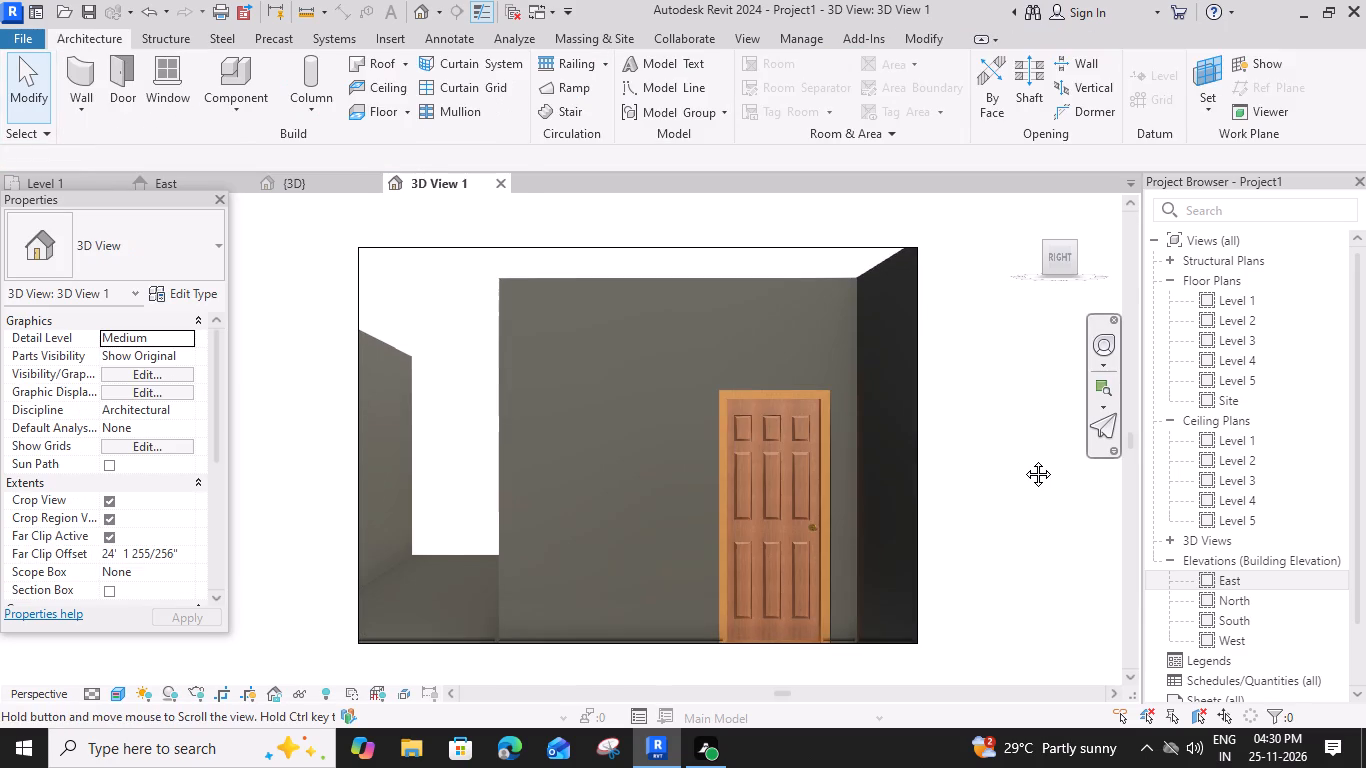
{"action": "left_click", "coordinate": [915, 634]}
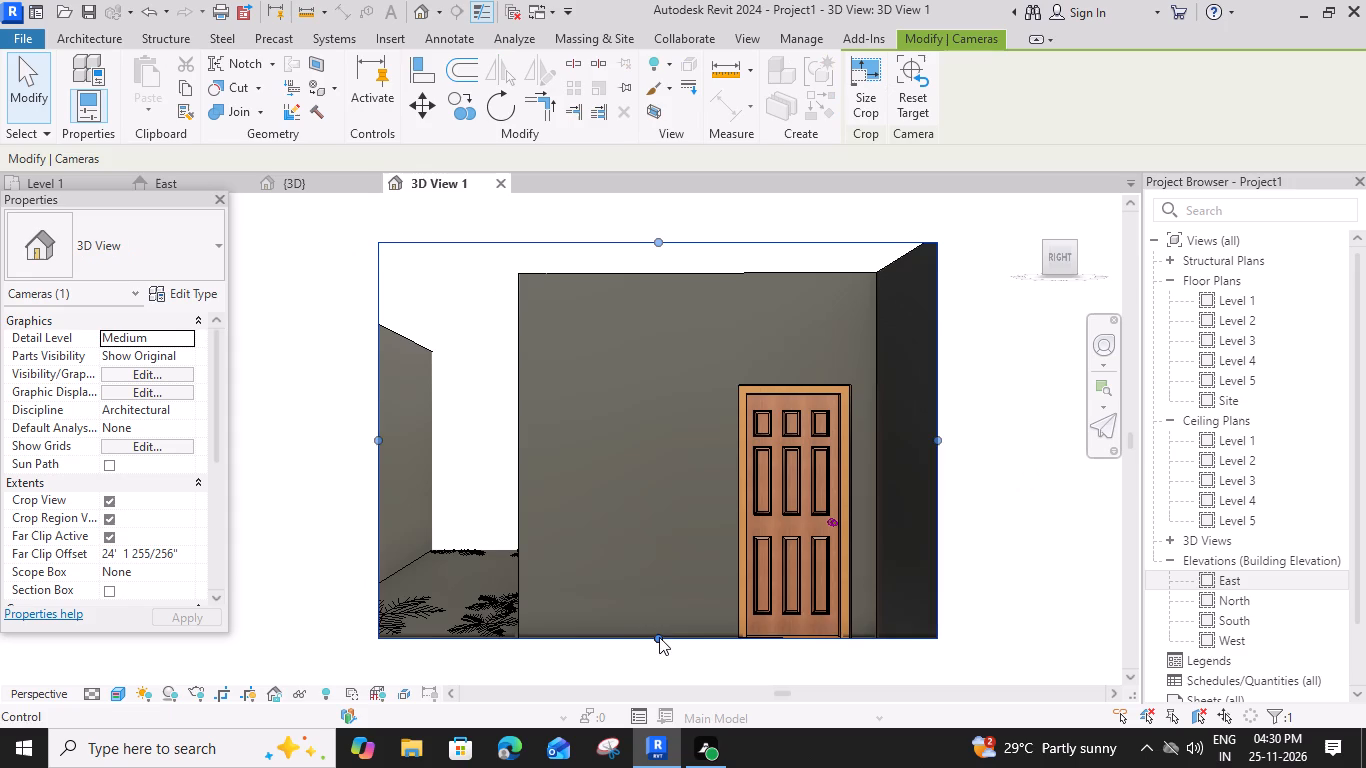
{"action": "left_click_drag", "start_coordinate": [659, 637], "coordinate": [655, 688]}
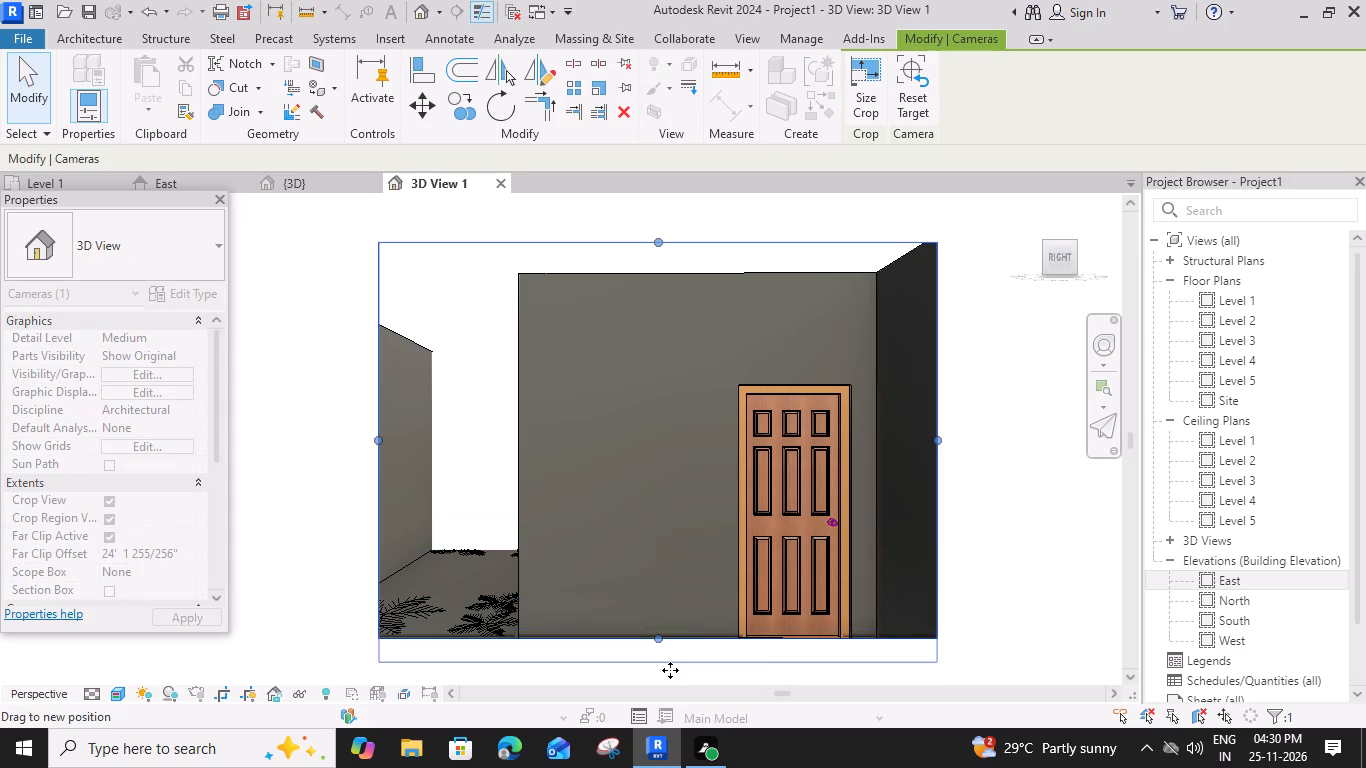
{"action": "left_click", "coordinate": [670, 671]}
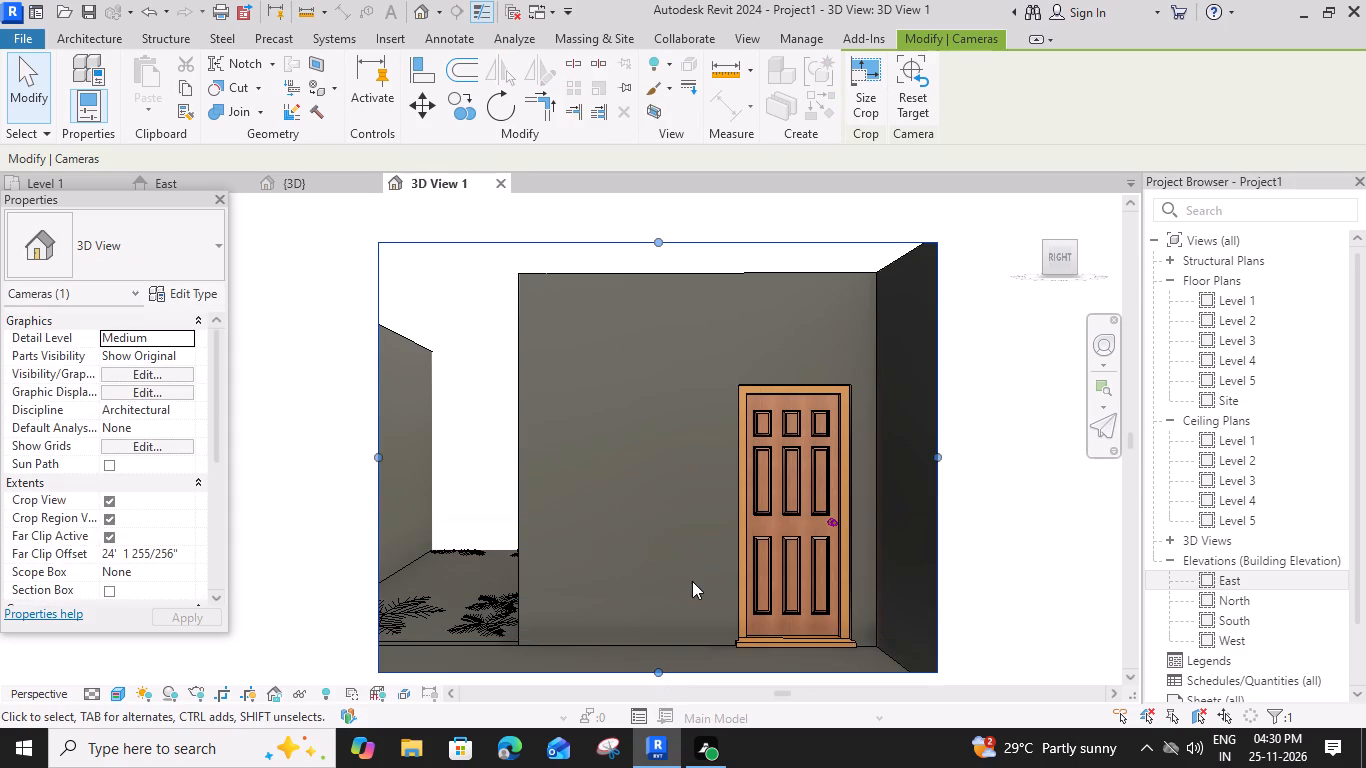
{"action": "middle_click_drag", "start_coordinate": [702, 533], "coordinate": [717, 502]}
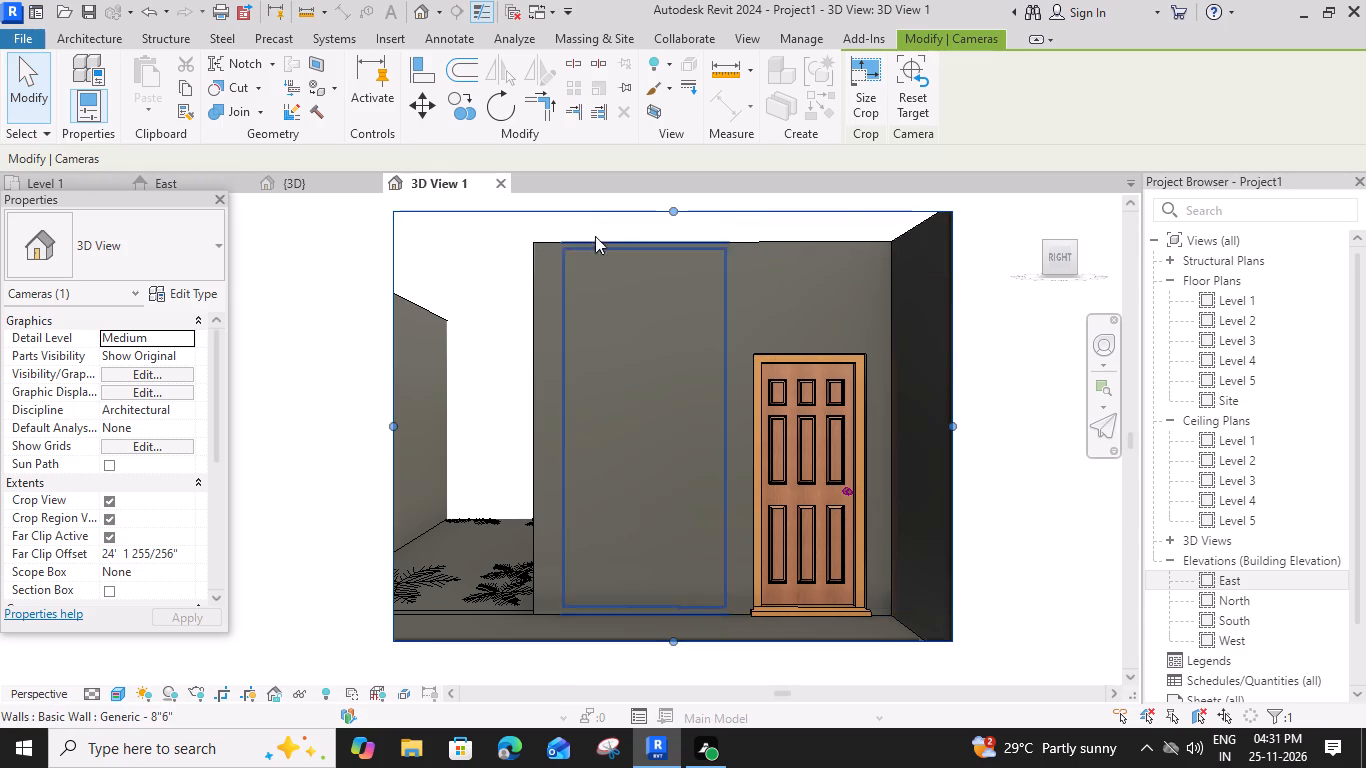
Open the profile of the wall between the basin and the parking for editing in the 3D View 1 camera view.
{"action": "left_click", "coordinate": [98, 178]}
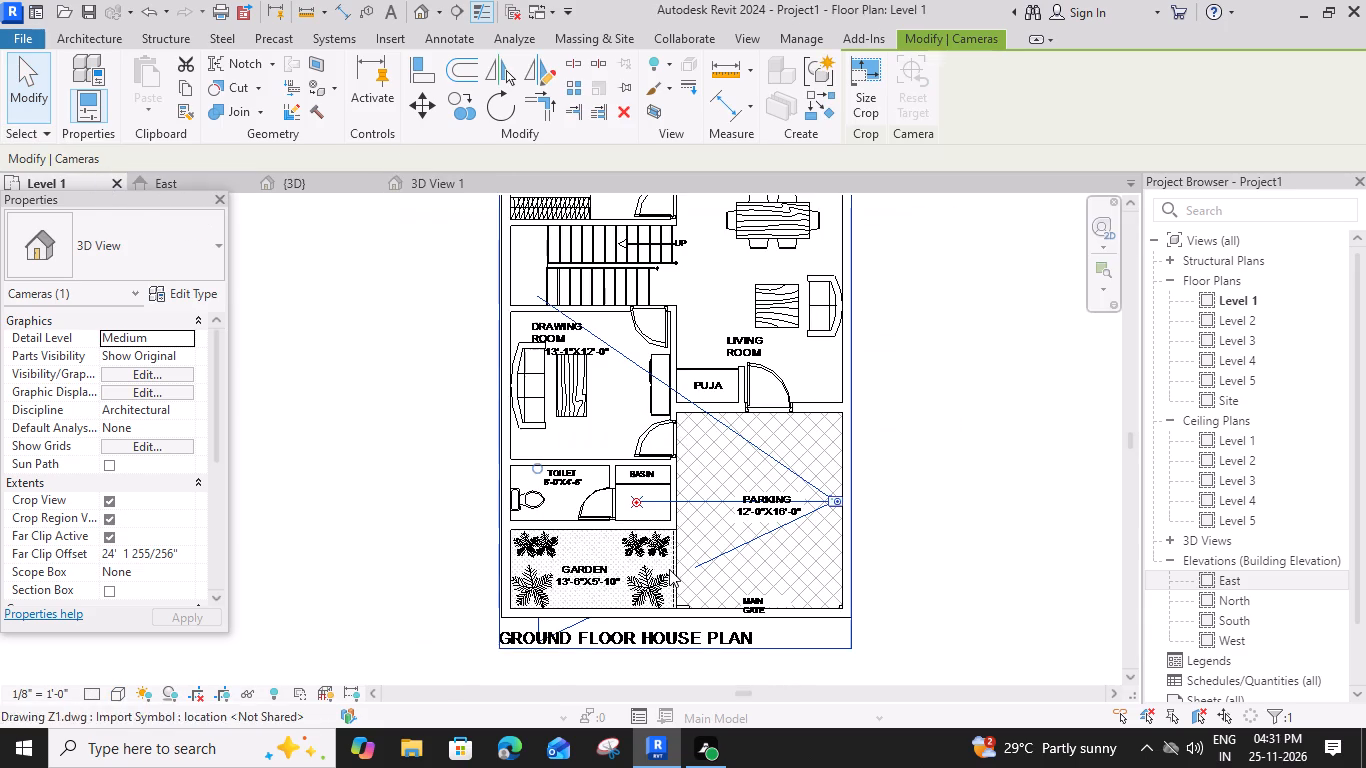
{"action": "left_click", "coordinate": [1000, 460]}
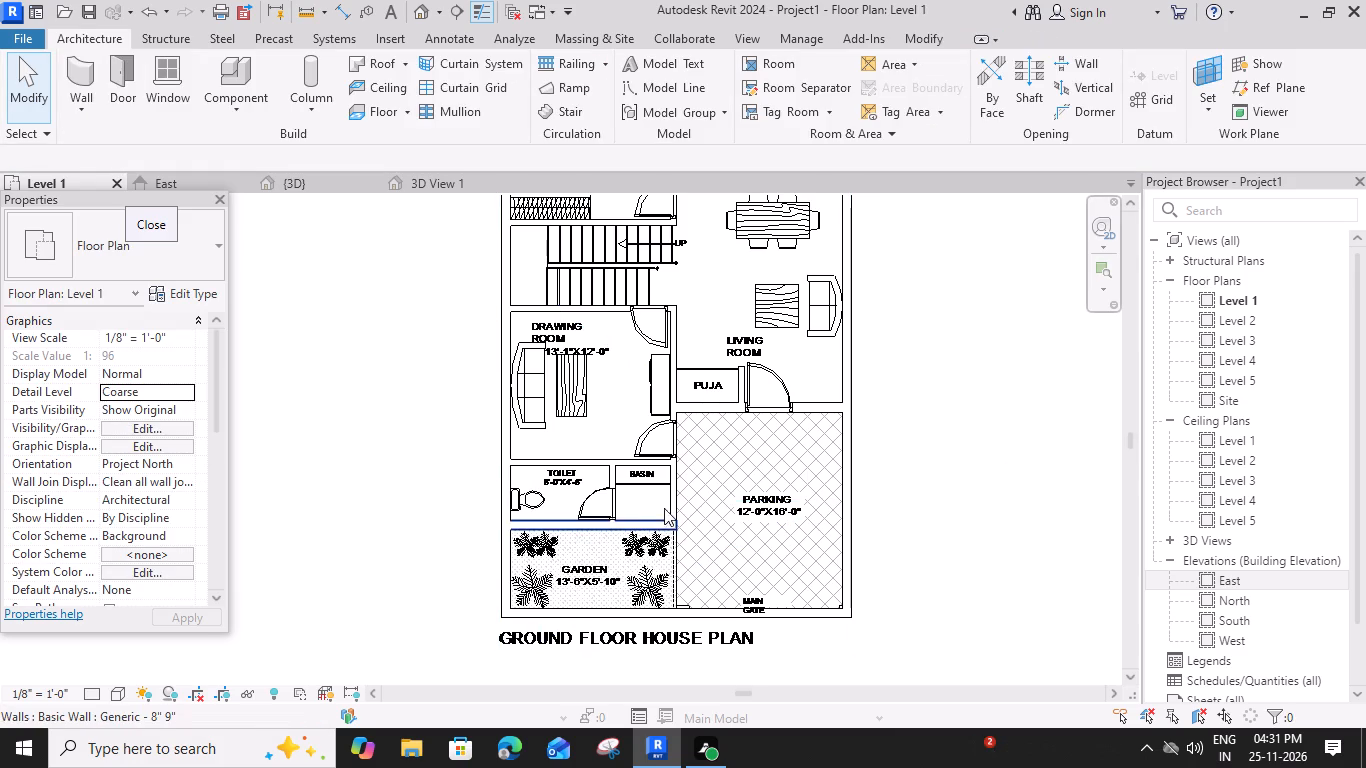
{"action": "left_click", "coordinate": [674, 494]}
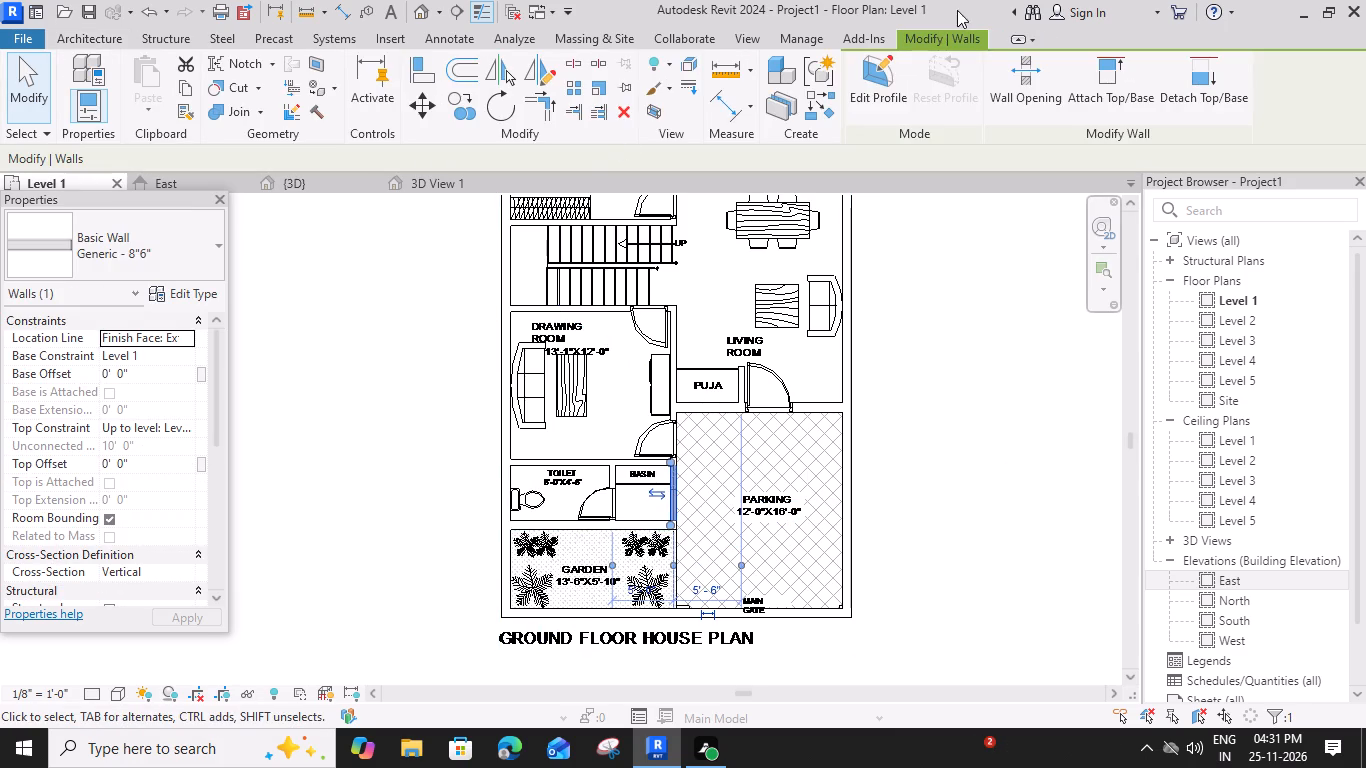
{"action": "left_click", "coordinate": [876, 66]}
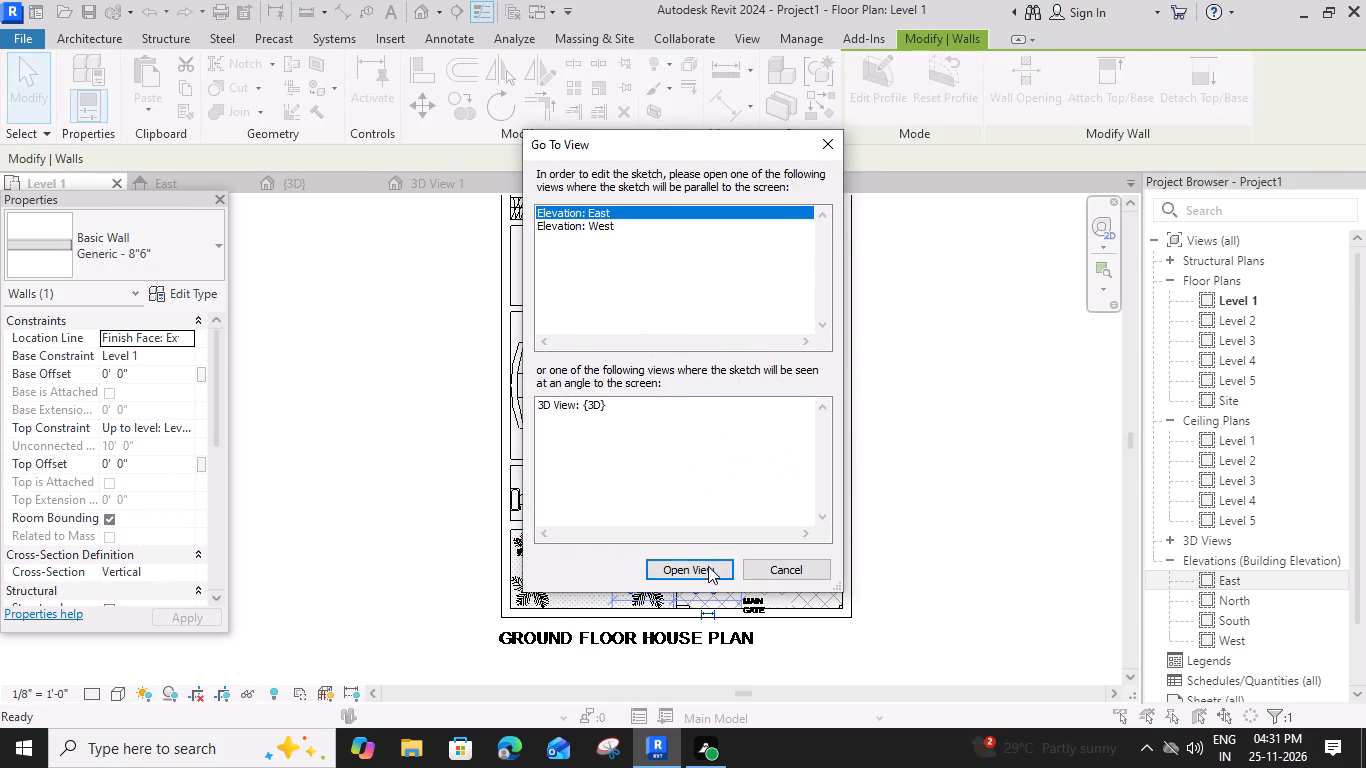
{"action": "left_click", "coordinate": [798, 567]}
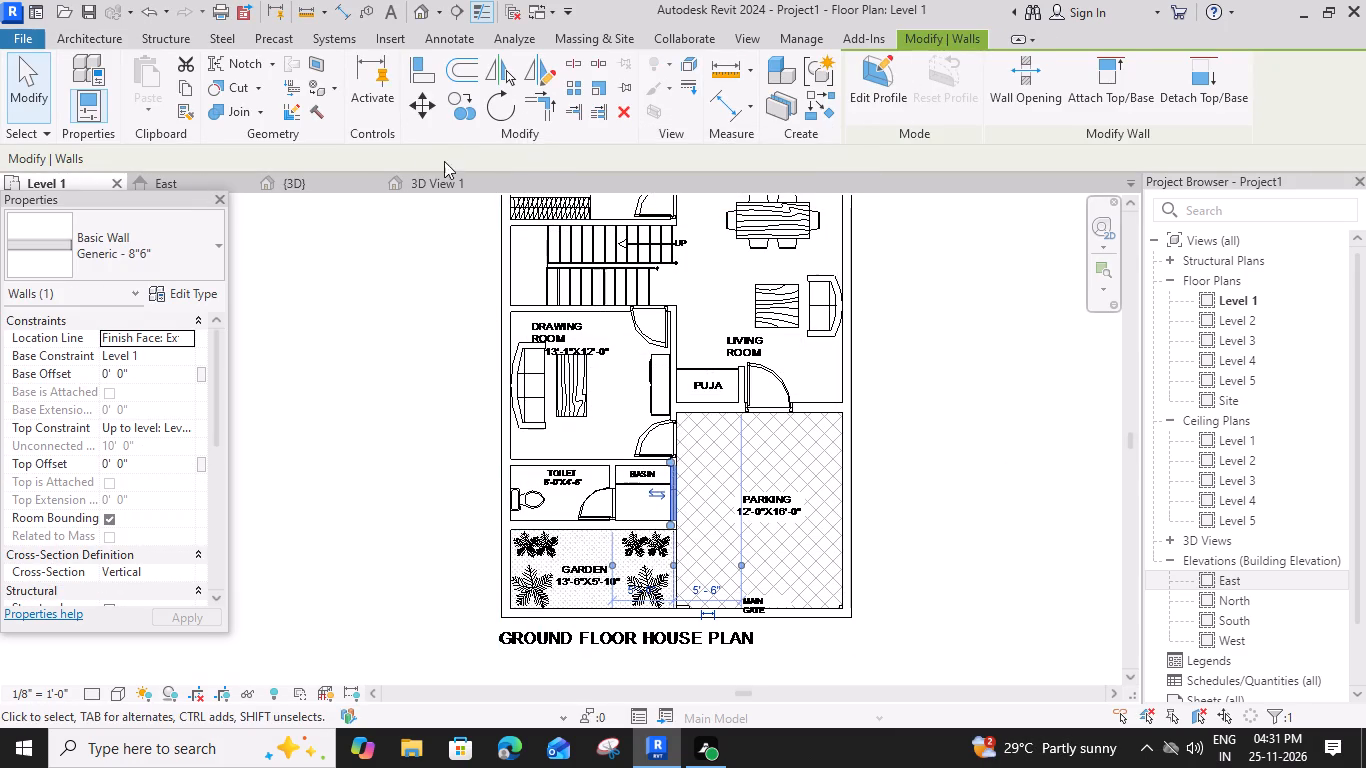
{"action": "left_click", "coordinate": [442, 185]}
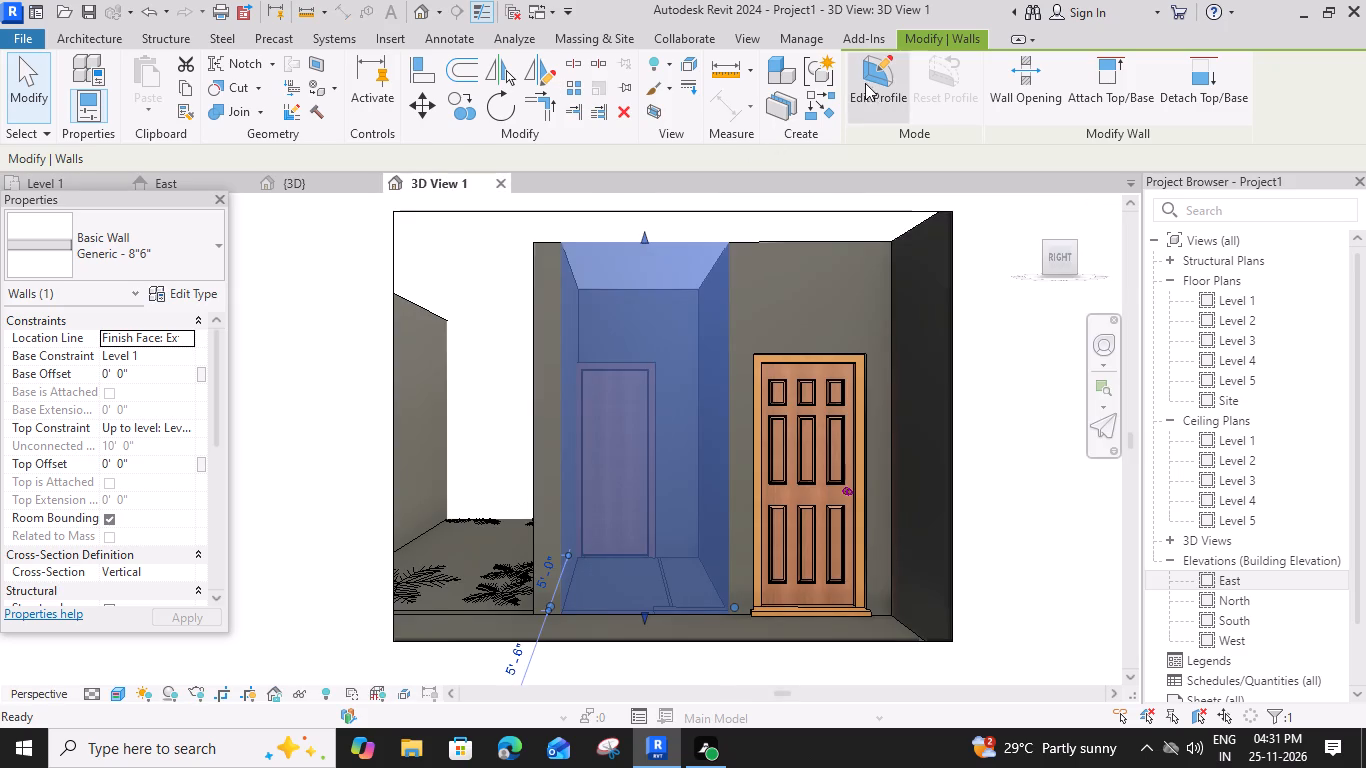
{"action": "left_click", "coordinate": [869, 82]}
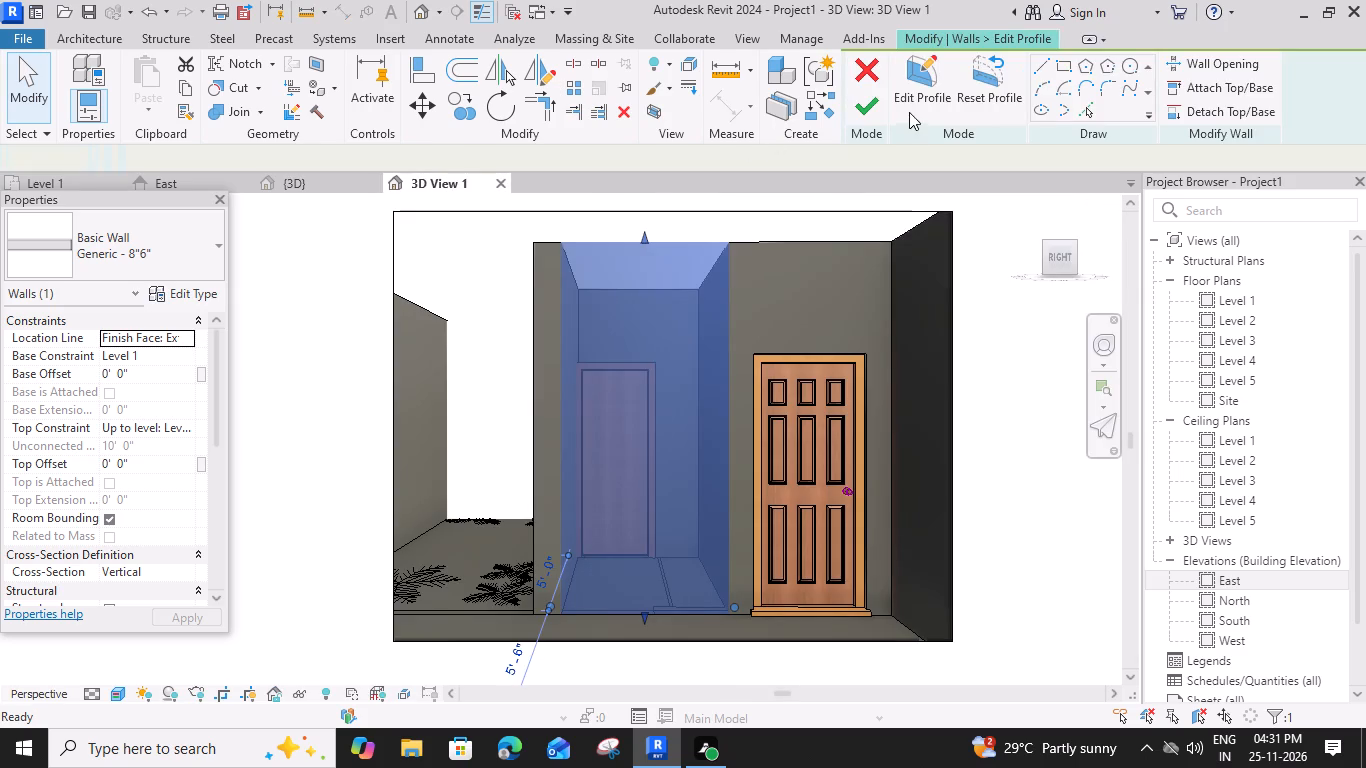
{"action": "left_click", "coordinate": [897, 68]}
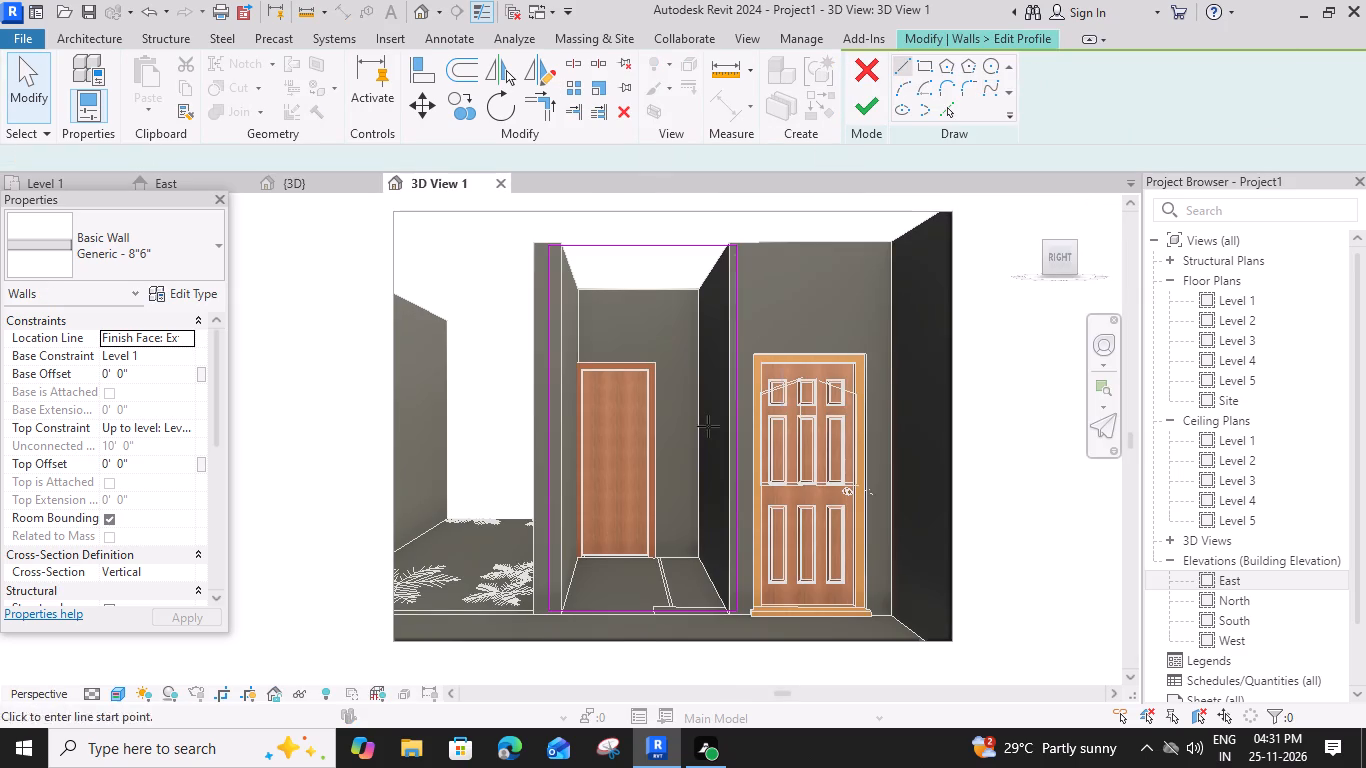
Offset a copy of the profile's garden-side vertical edge 6" inward.
{"action": "scroll", "coordinate": [616, 611], "scroll_direction": "up", "scroll_amount": 2}
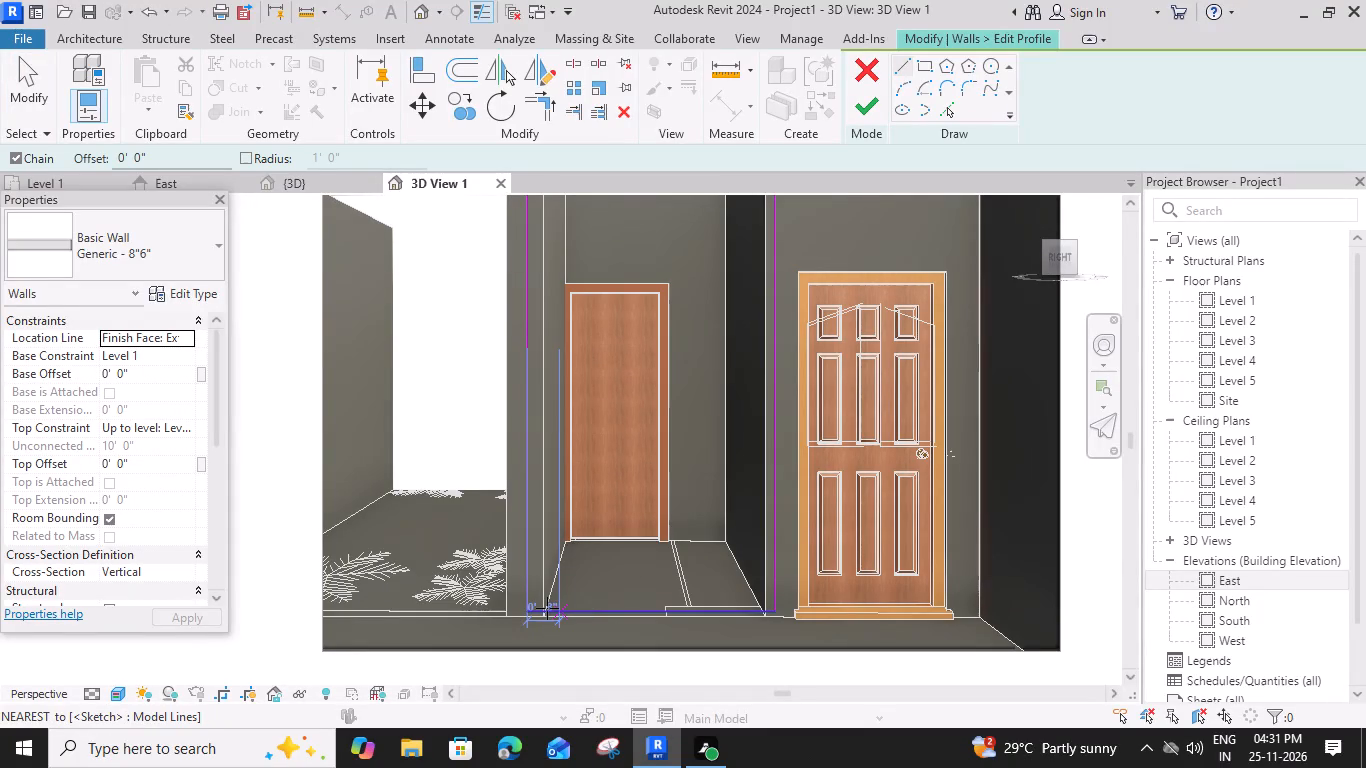
{"action": "scroll", "coordinate": [554, 608], "scroll_direction": "up", "scroll_amount": 4}
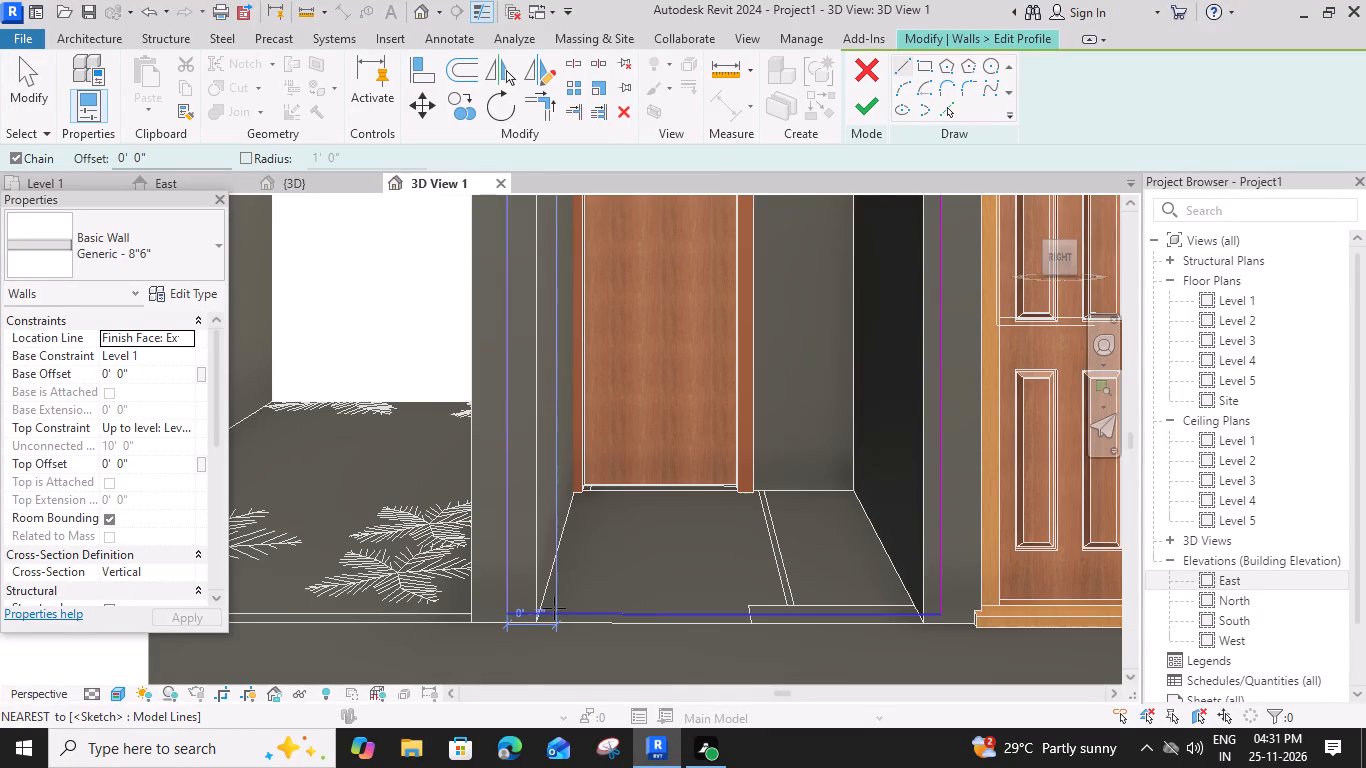
{"action": "key", "text": "Escape"}
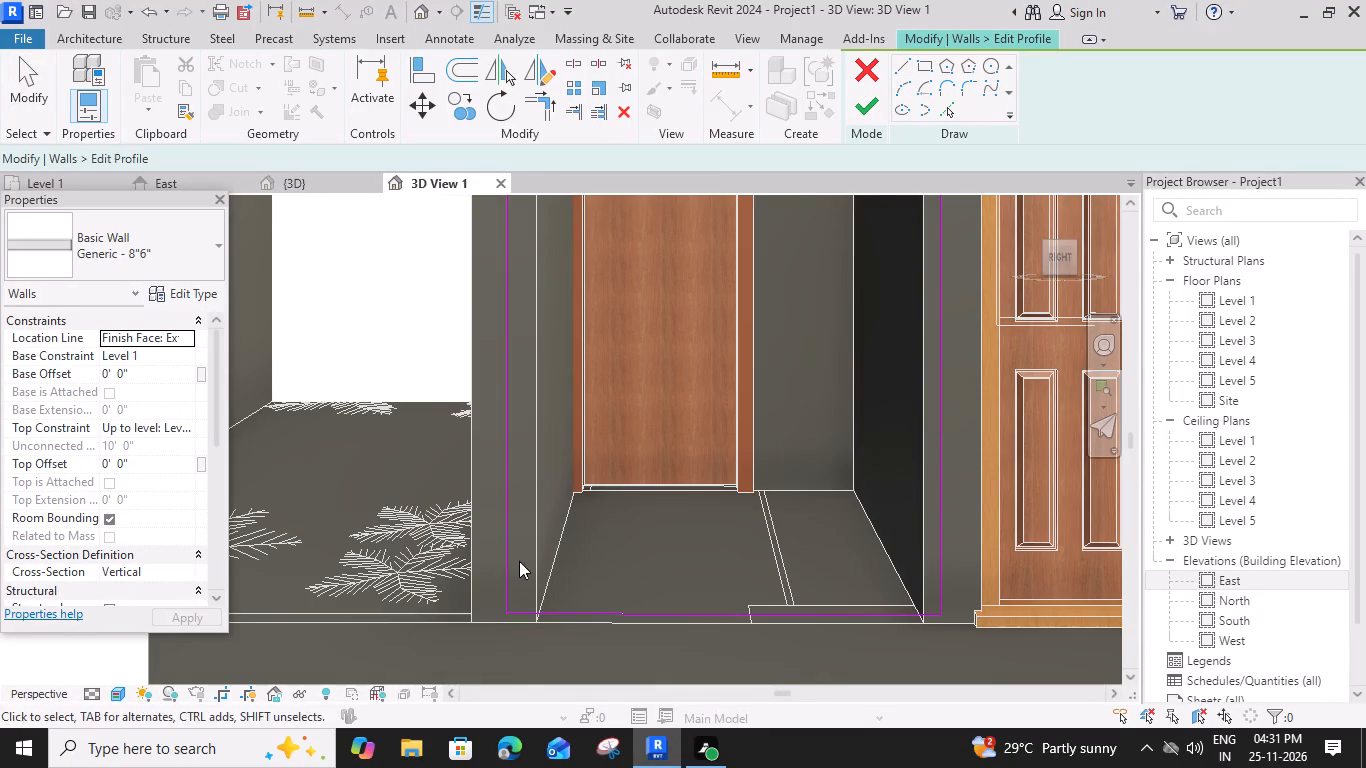
{"action": "left_click", "coordinate": [508, 539]}
{"action": "left_click", "coordinate": [450, 71]}
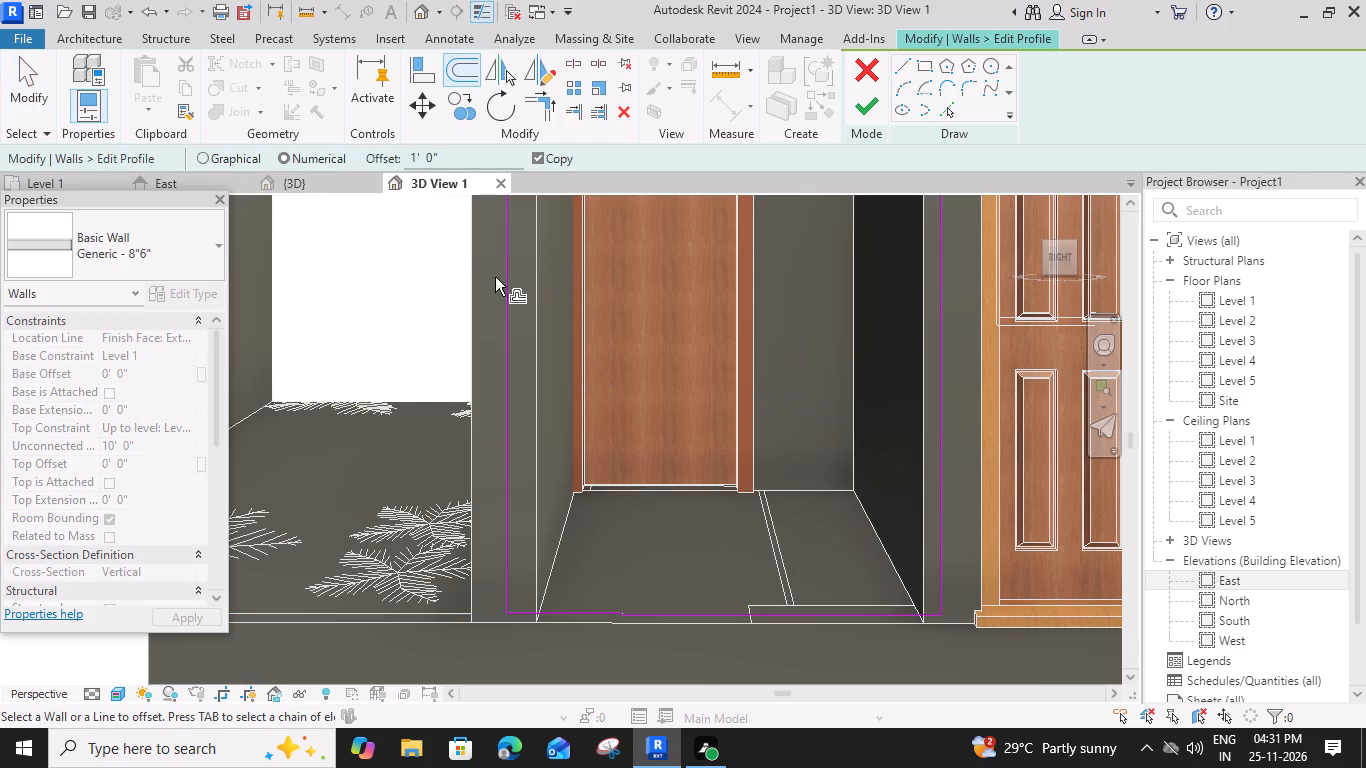
{"action": "left_click", "coordinate": [455, 157]}
{"action": "left_click_drag", "start_coordinate": [450, 157], "coordinate": [371, 168]}
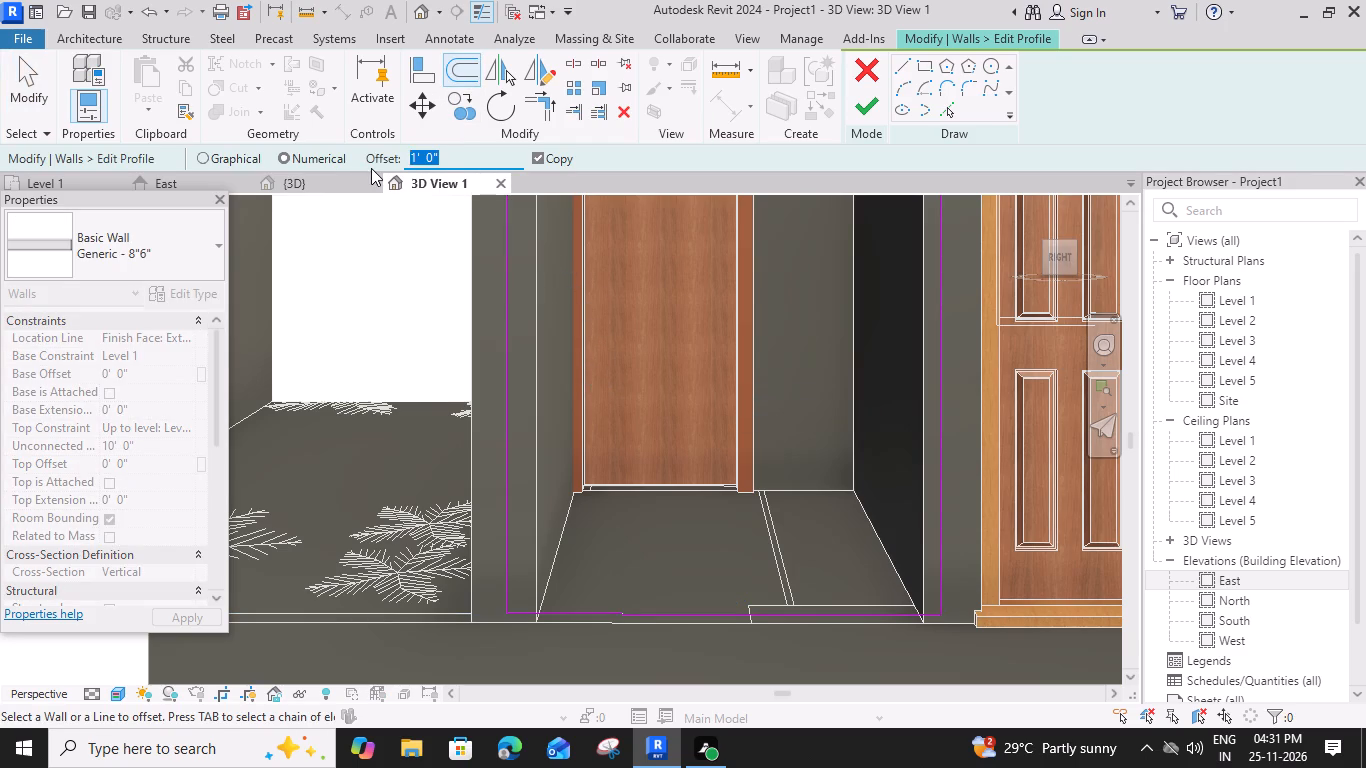
{"action": "type", "text": "6\""}
{"action": "key", "text": "Return"}
{"action": "left_click", "coordinate": [516, 494]}
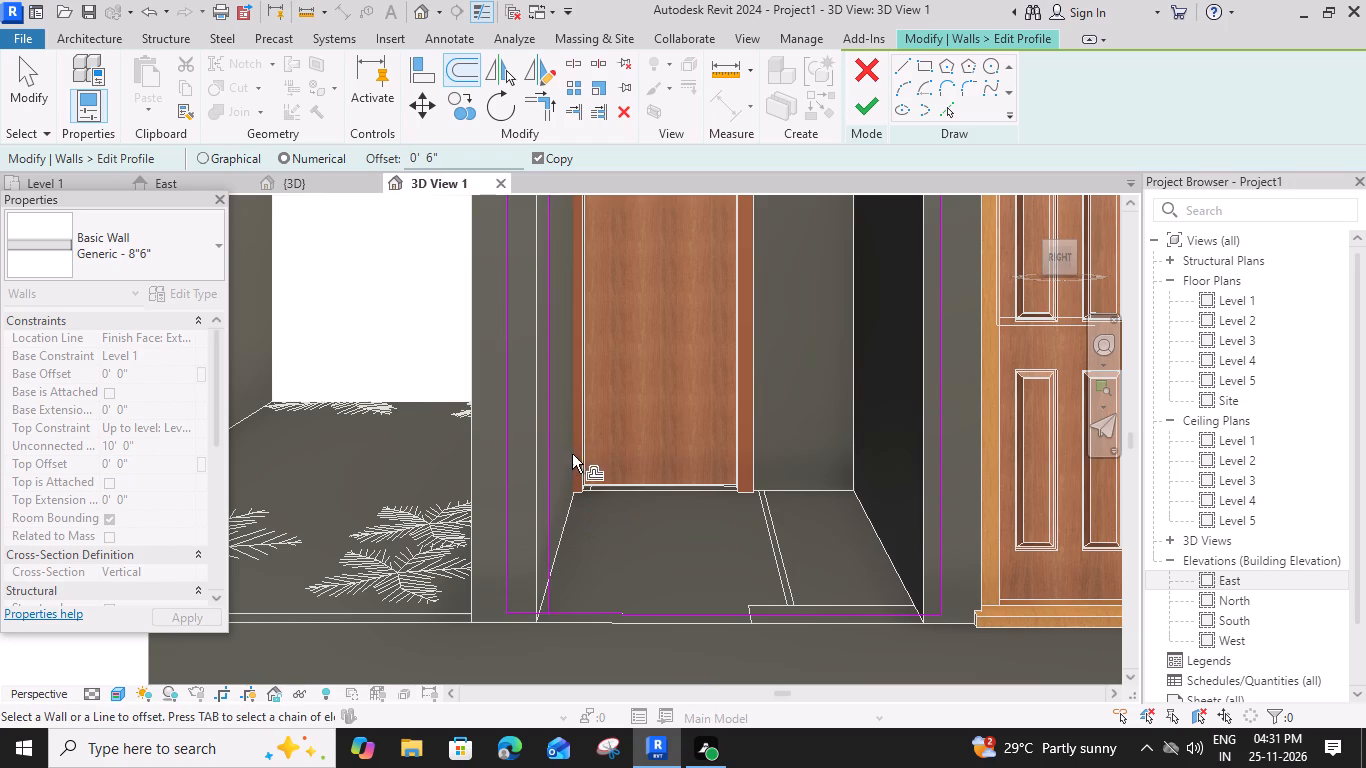
{"action": "key", "text": "Escape"}
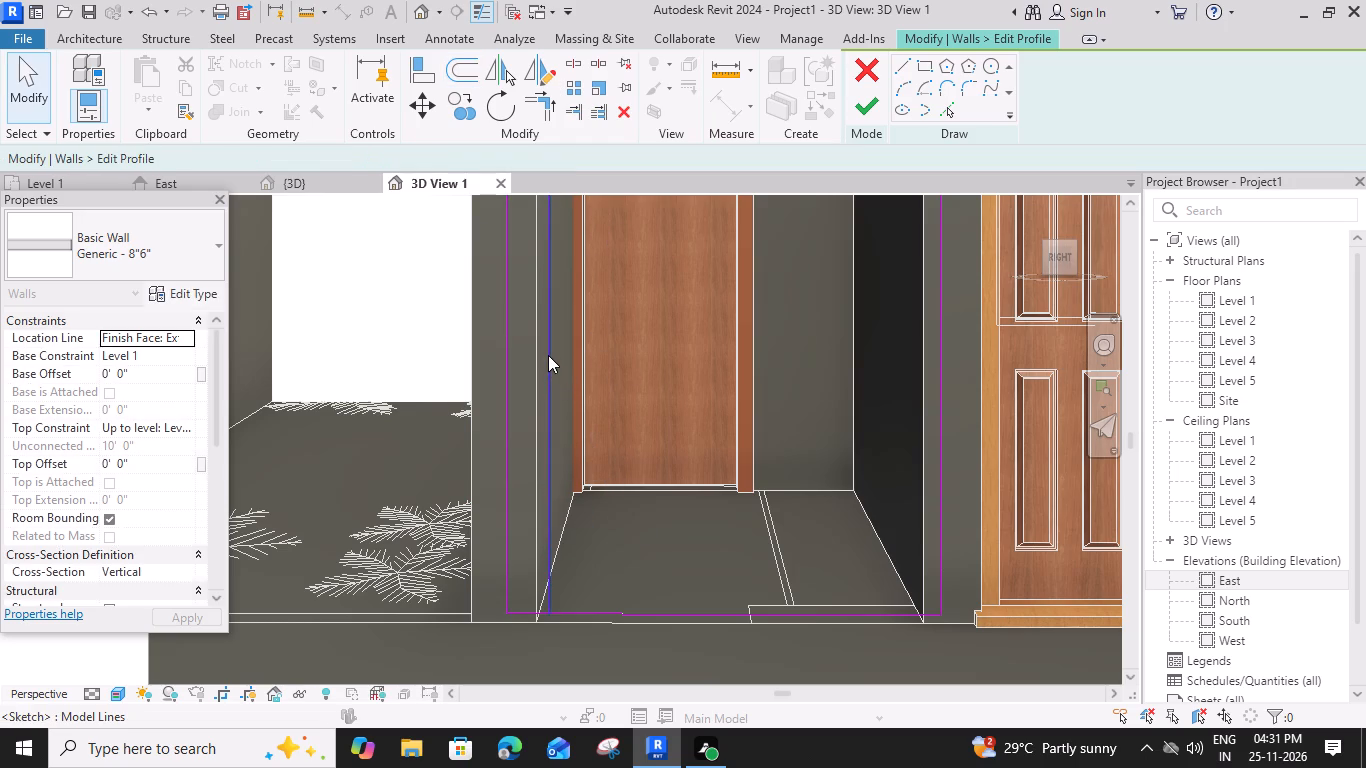
Offset a copy of the new inner vertical line 2' toward the panelled door to mark the opening's other side.
{"action": "left_click", "coordinate": [548, 355]}
{"action": "left_click", "coordinate": [468, 82]}
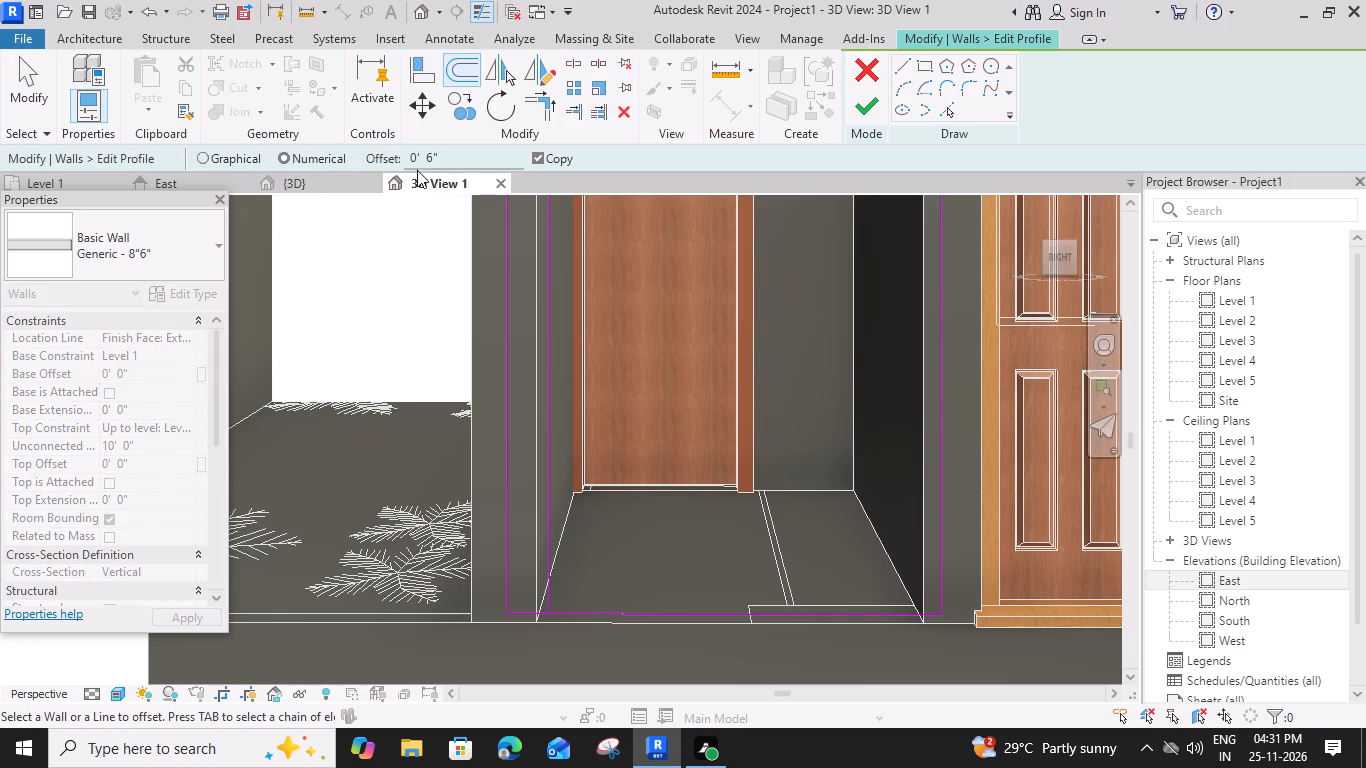
{"action": "left_click_drag", "start_coordinate": [445, 159], "coordinate": [397, 152]}
{"action": "type", "text": "2'"}
{"action": "key", "text": "Return"}
{"action": "left_click", "coordinate": [551, 412]}
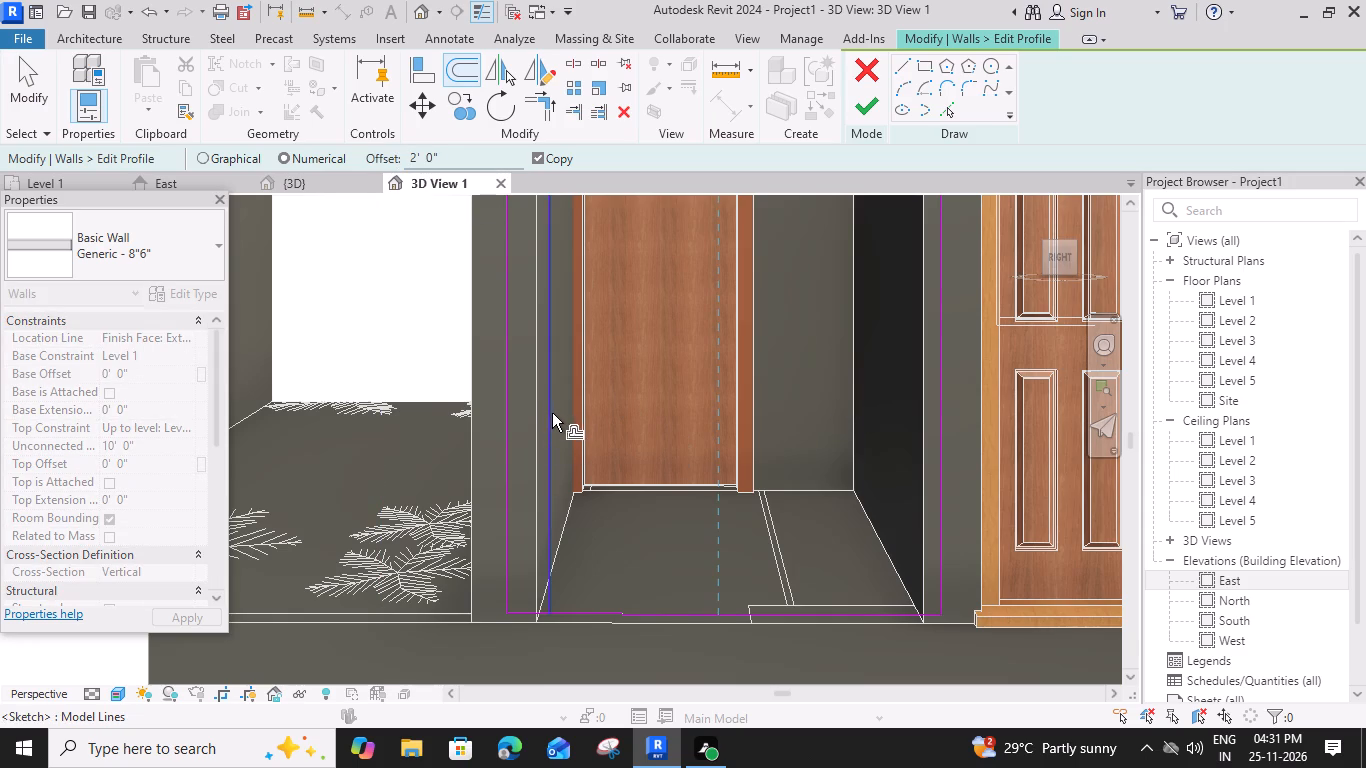
{"action": "key", "text": "Escape"}
Sketch a semicircular arc of 1' radius between the two inner vertical lines, its ends about 3' below the wall top.
{"action": "scroll", "coordinate": [665, 438], "scroll_direction": "down", "scroll_amount": 1}
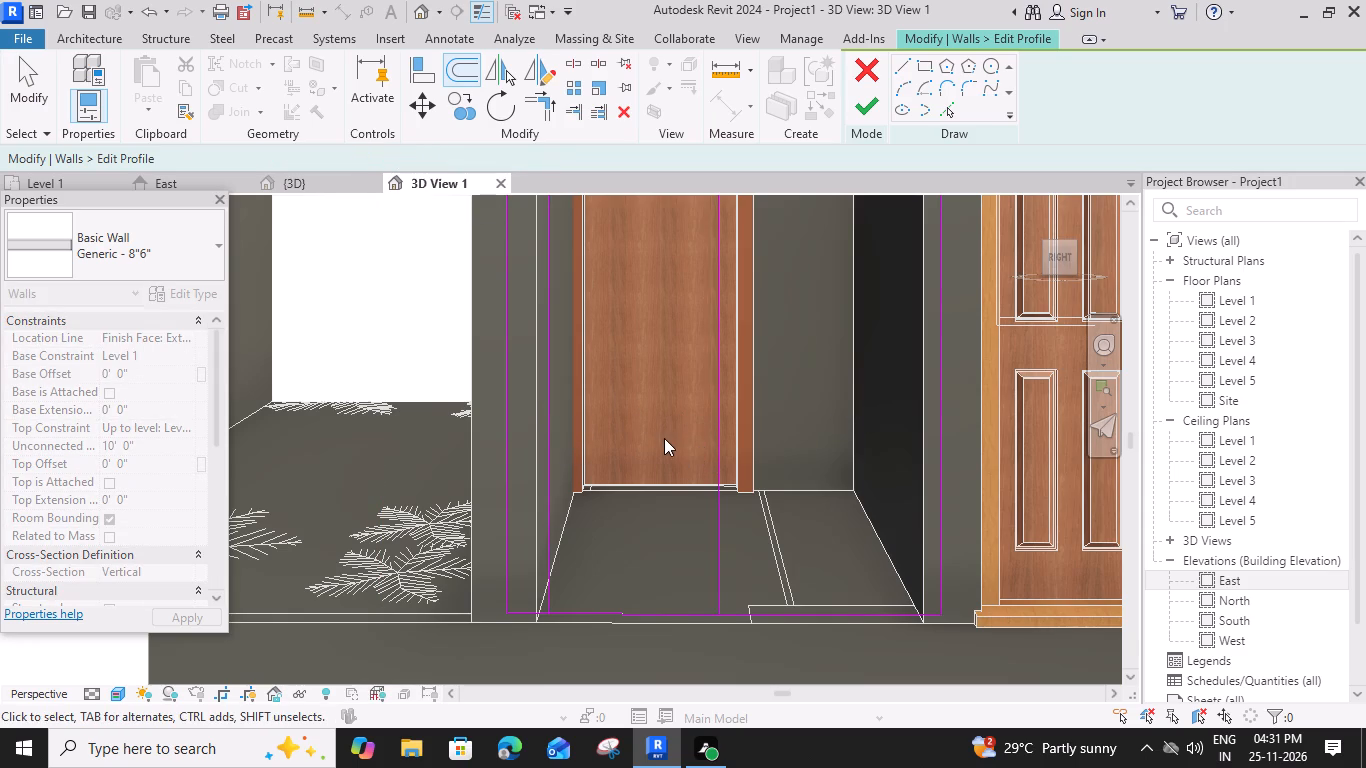
{"action": "middle_click_drag", "start_coordinate": [658, 440], "coordinate": [716, 636]}
{"action": "scroll", "coordinate": [648, 412], "scroll_direction": "down", "scroll_amount": 2}
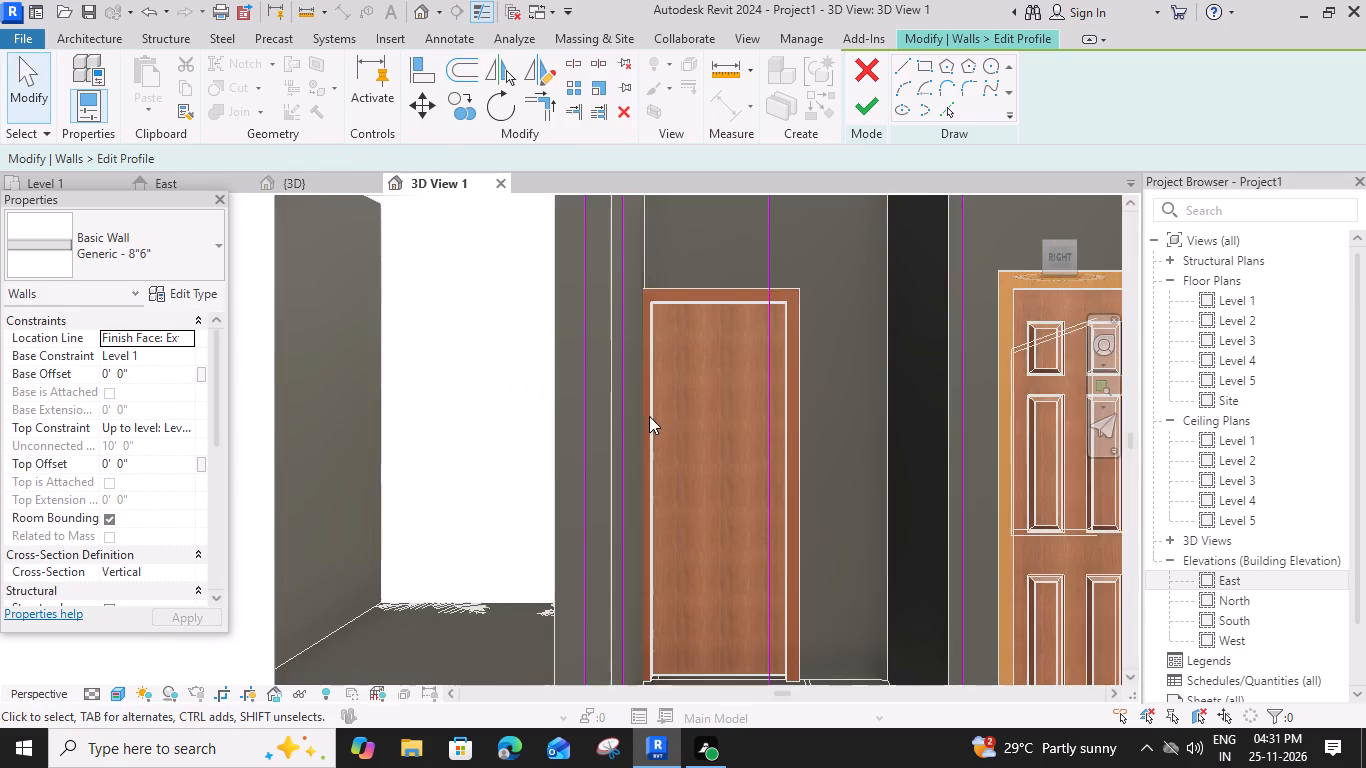
{"action": "middle_click_drag", "start_coordinate": [663, 417], "coordinate": [671, 505]}
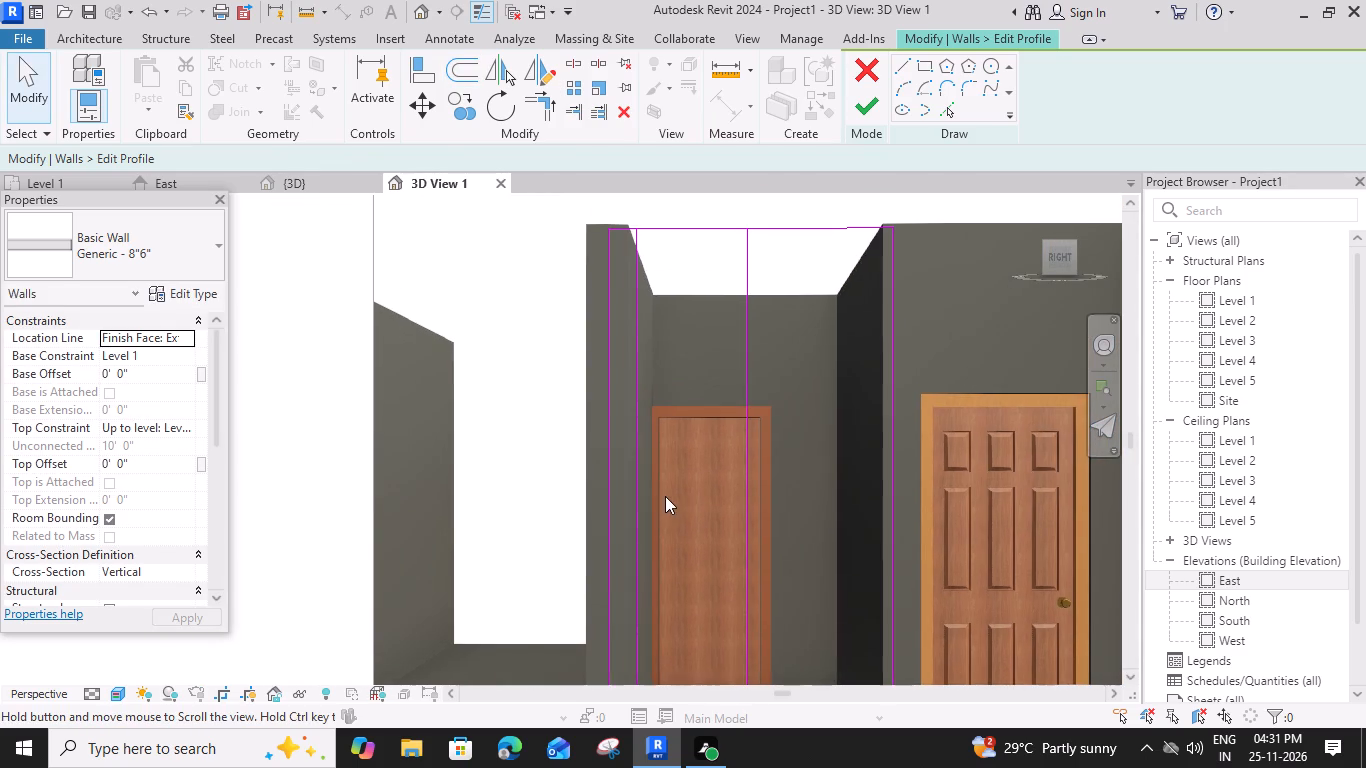
{"action": "left_click", "coordinate": [717, 231]}
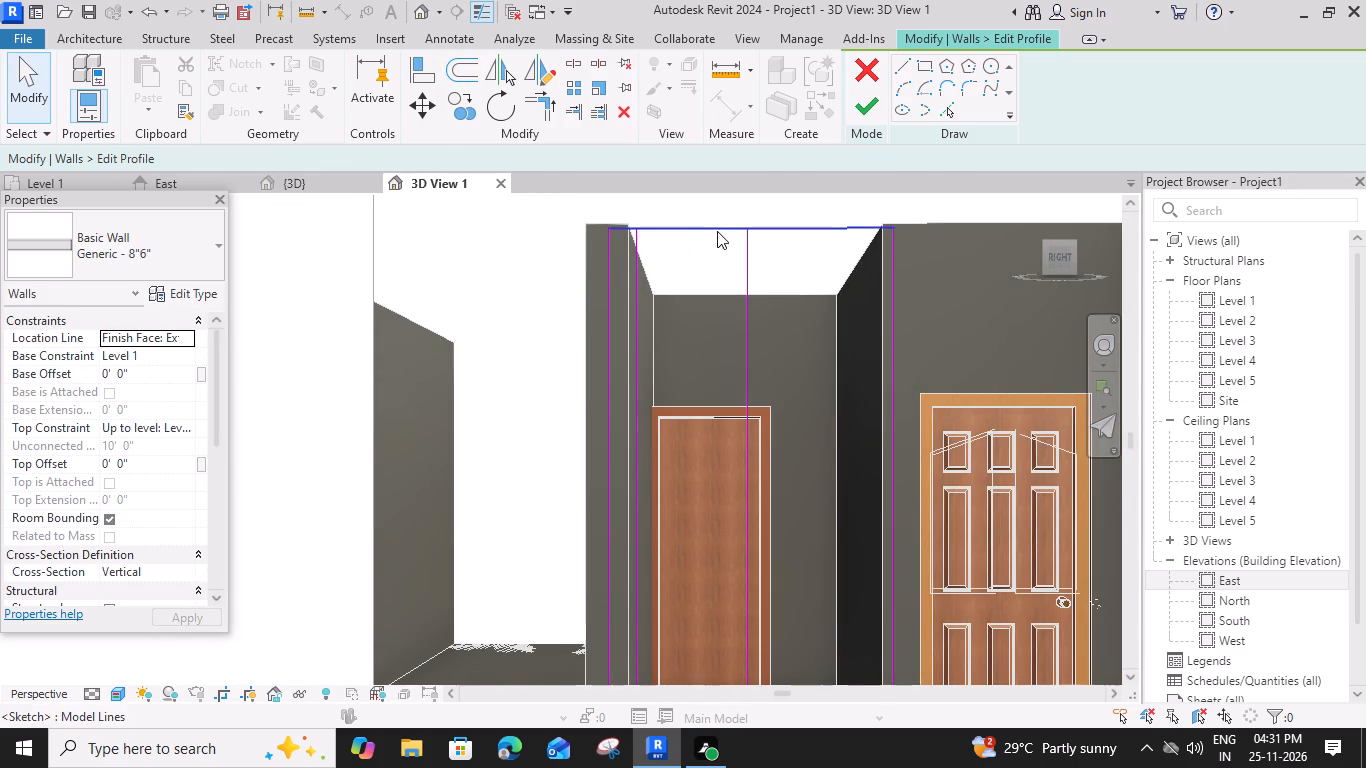
{"action": "key", "text": "Escape"}
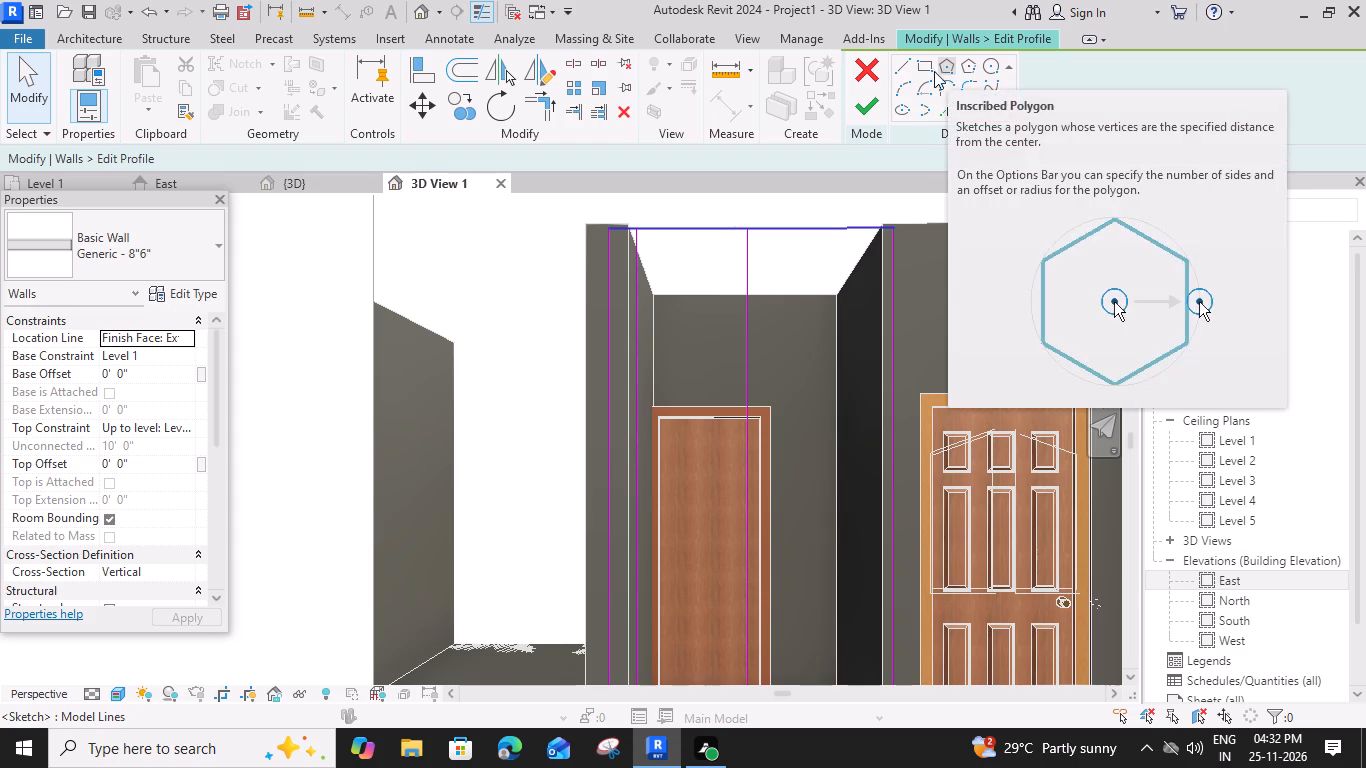
{"action": "left_click", "coordinate": [907, 90]}
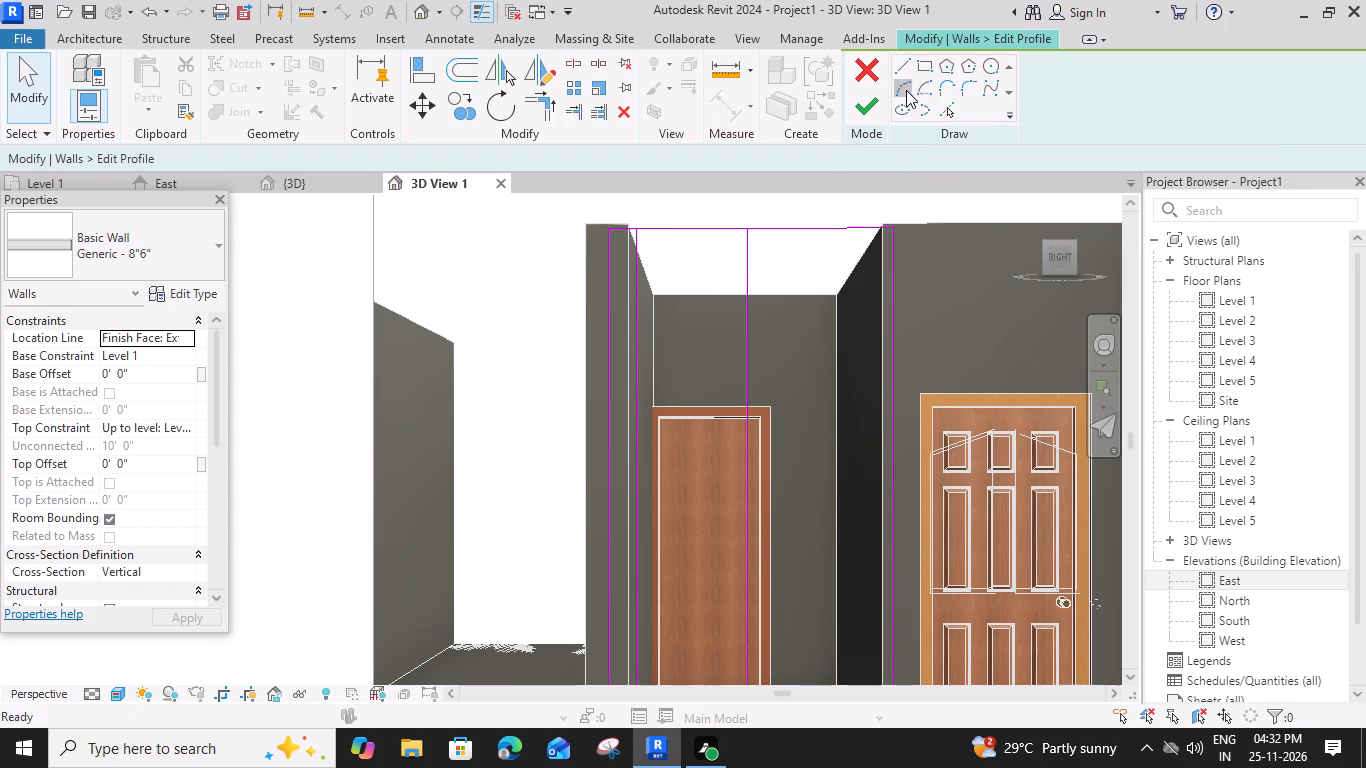
{"action": "left_click", "coordinate": [632, 395]}
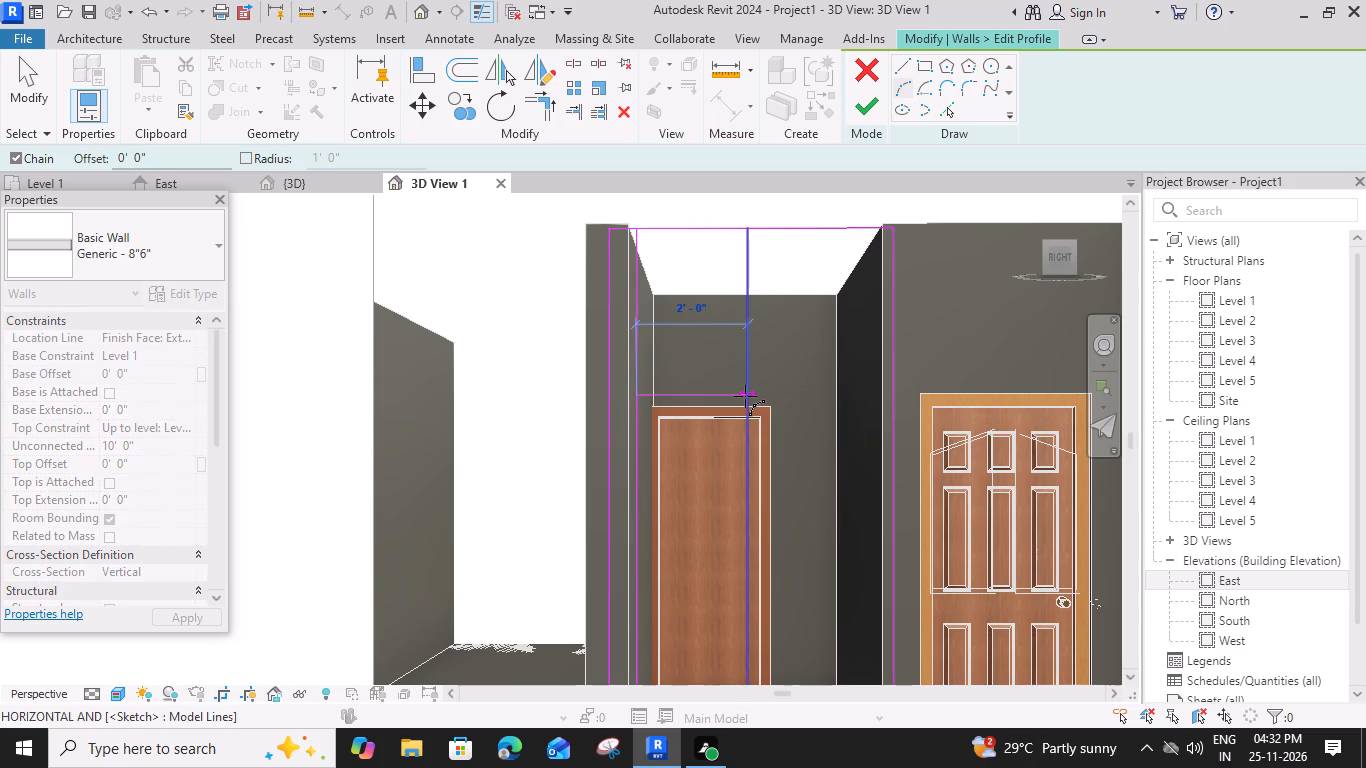
{"action": "left_click", "coordinate": [745, 396]}
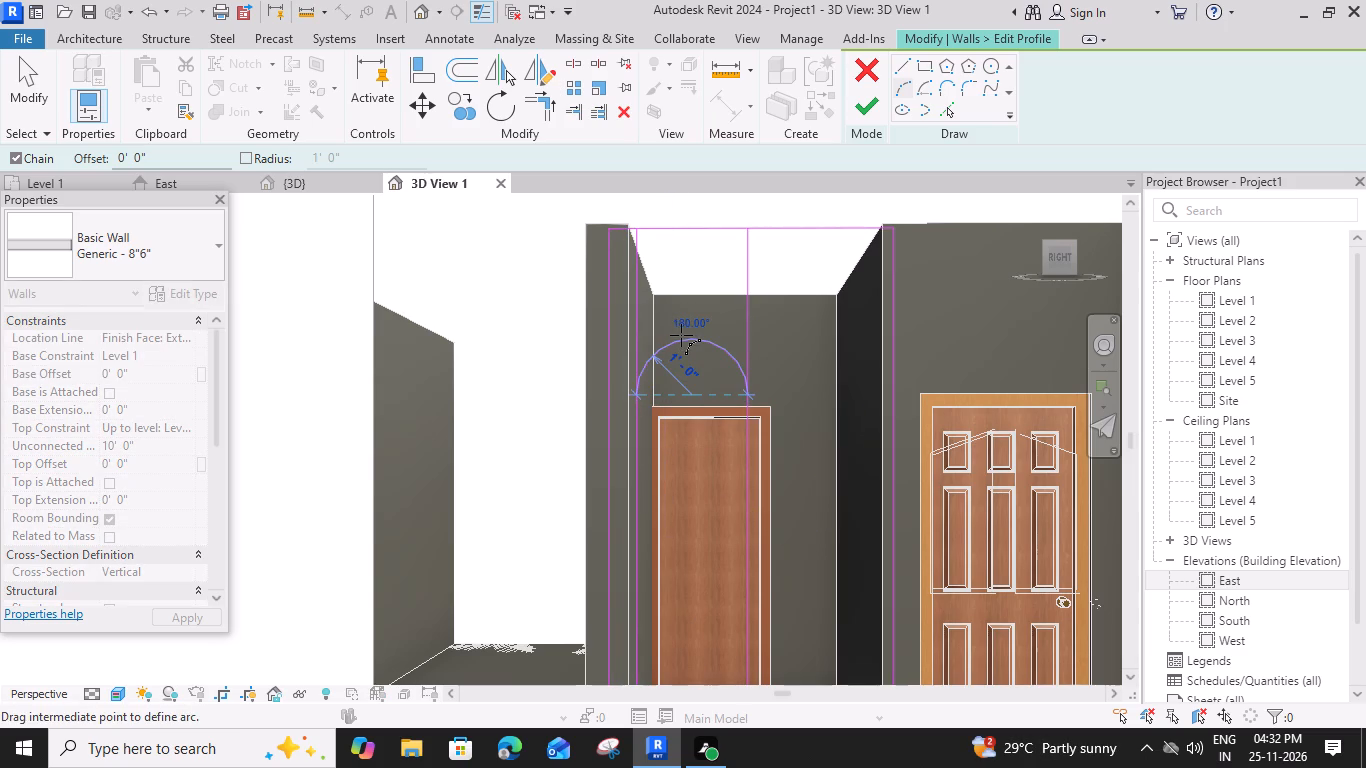
{"action": "left_click", "coordinate": [689, 336]}
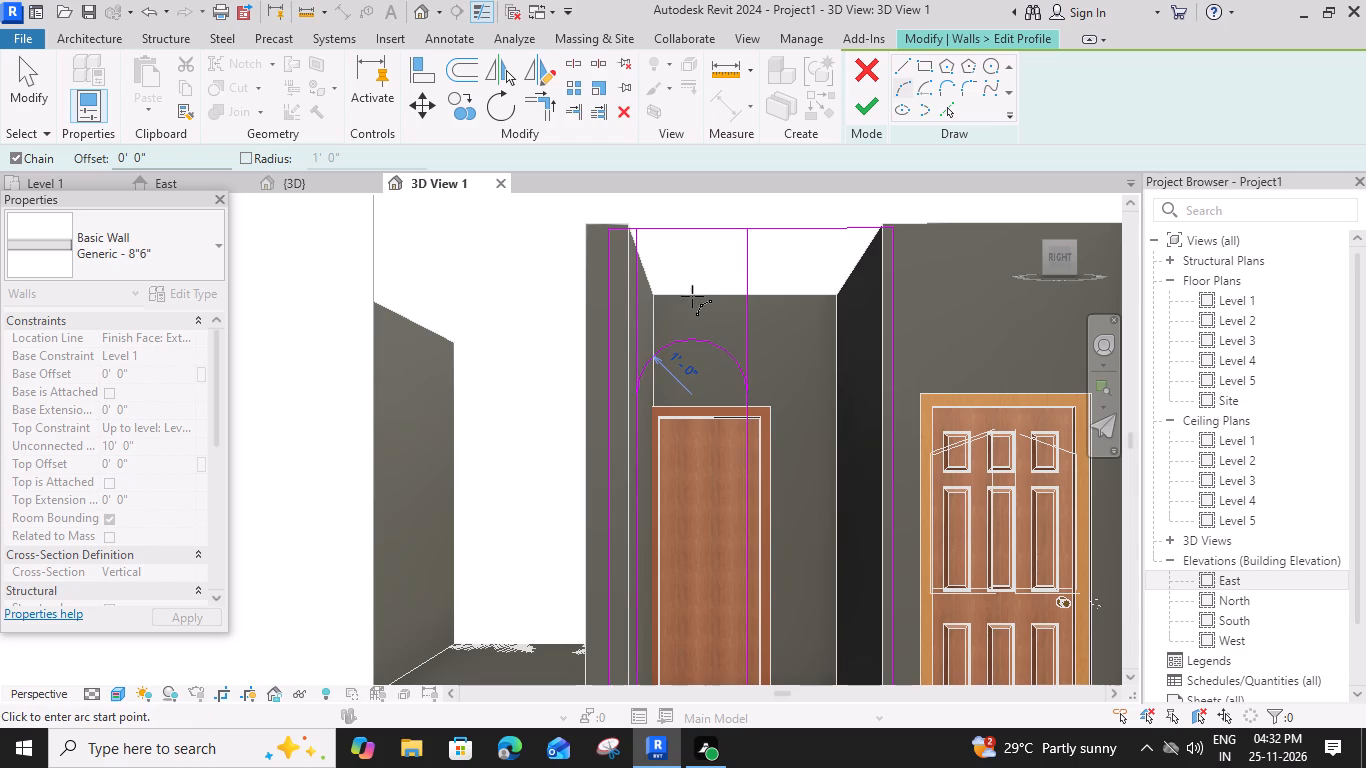
{"action": "key", "text": "Escape"}
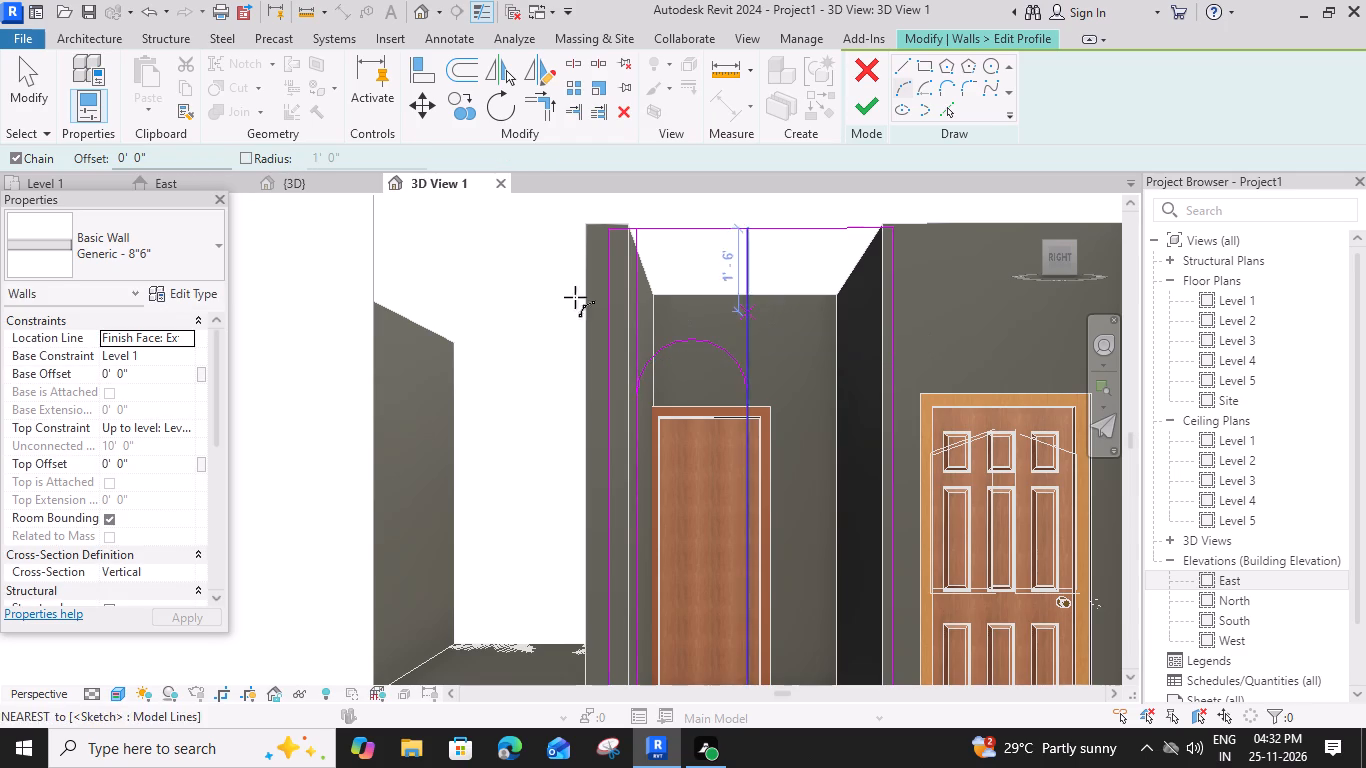
Trim both inner vertical lines to the arc's ends, removing the portions above it to shape the arched opening.
{"action": "left_click", "coordinate": [543, 109]}
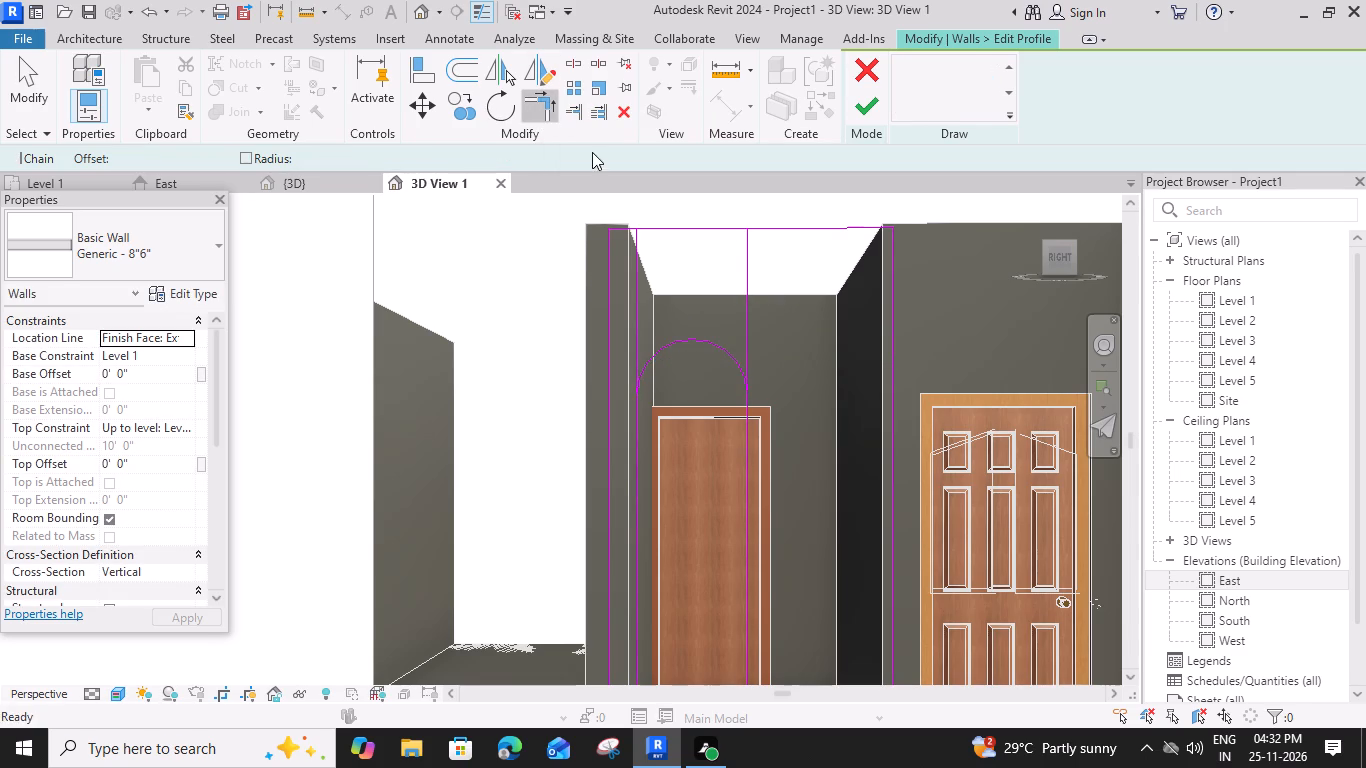
{"action": "left_click", "coordinate": [719, 347]}
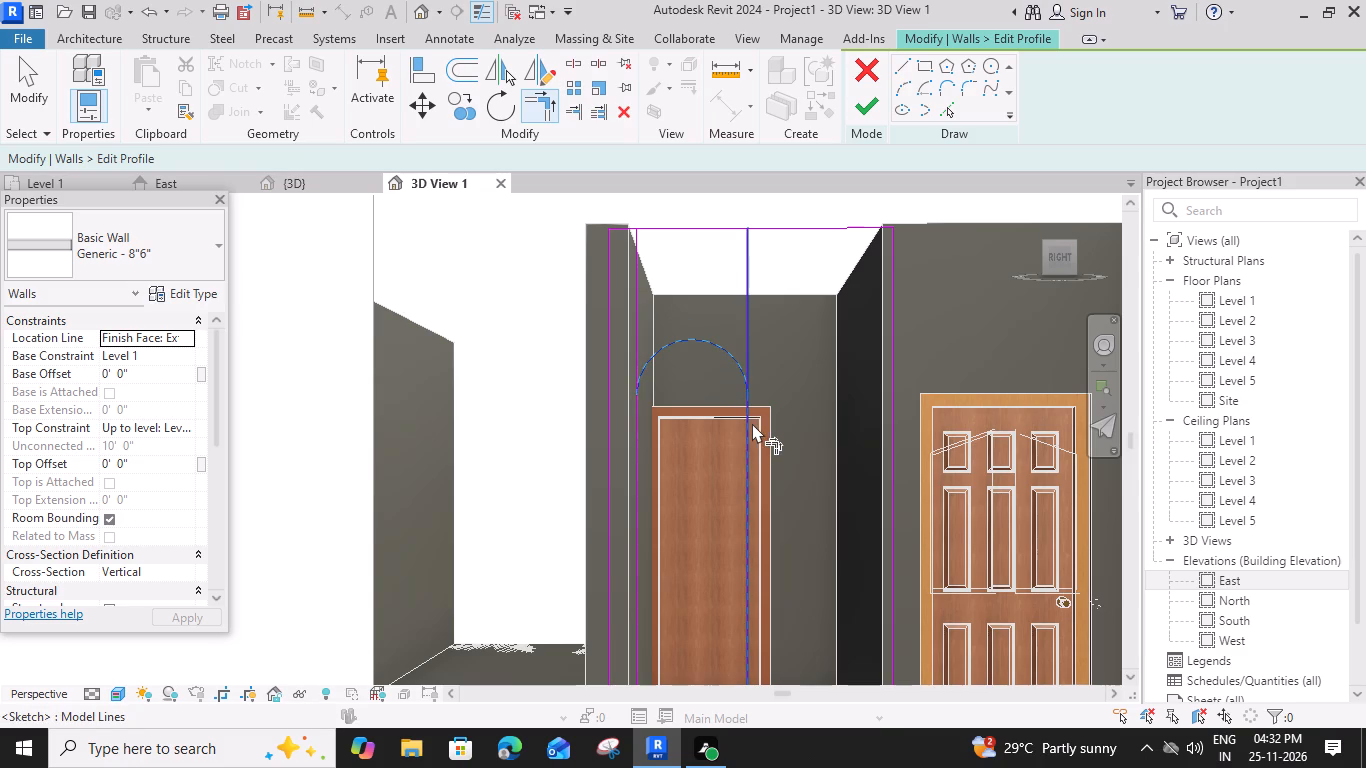
{"action": "left_click", "coordinate": [746, 415]}
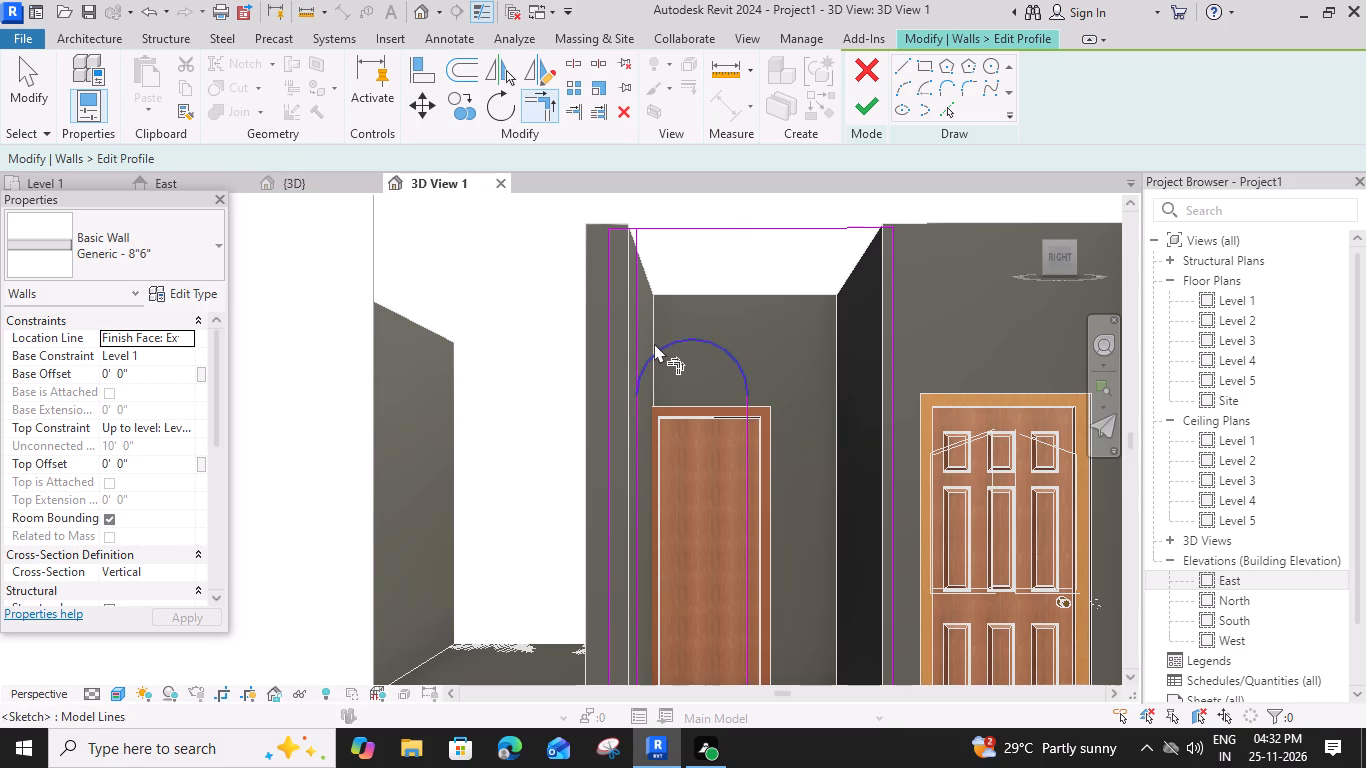
{"action": "left_click", "coordinate": [654, 343]}
{"action": "left_click", "coordinate": [635, 411]}
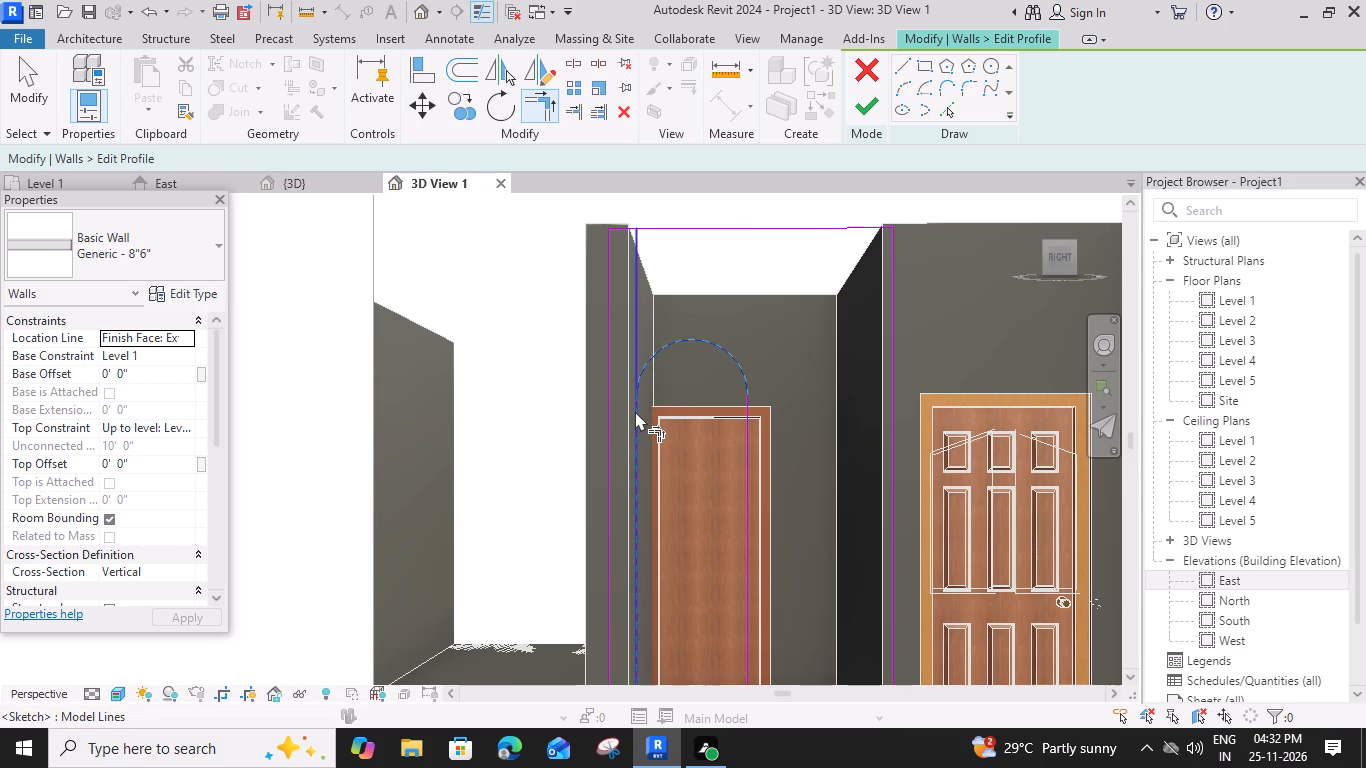
{"action": "key", "text": "Escape"}
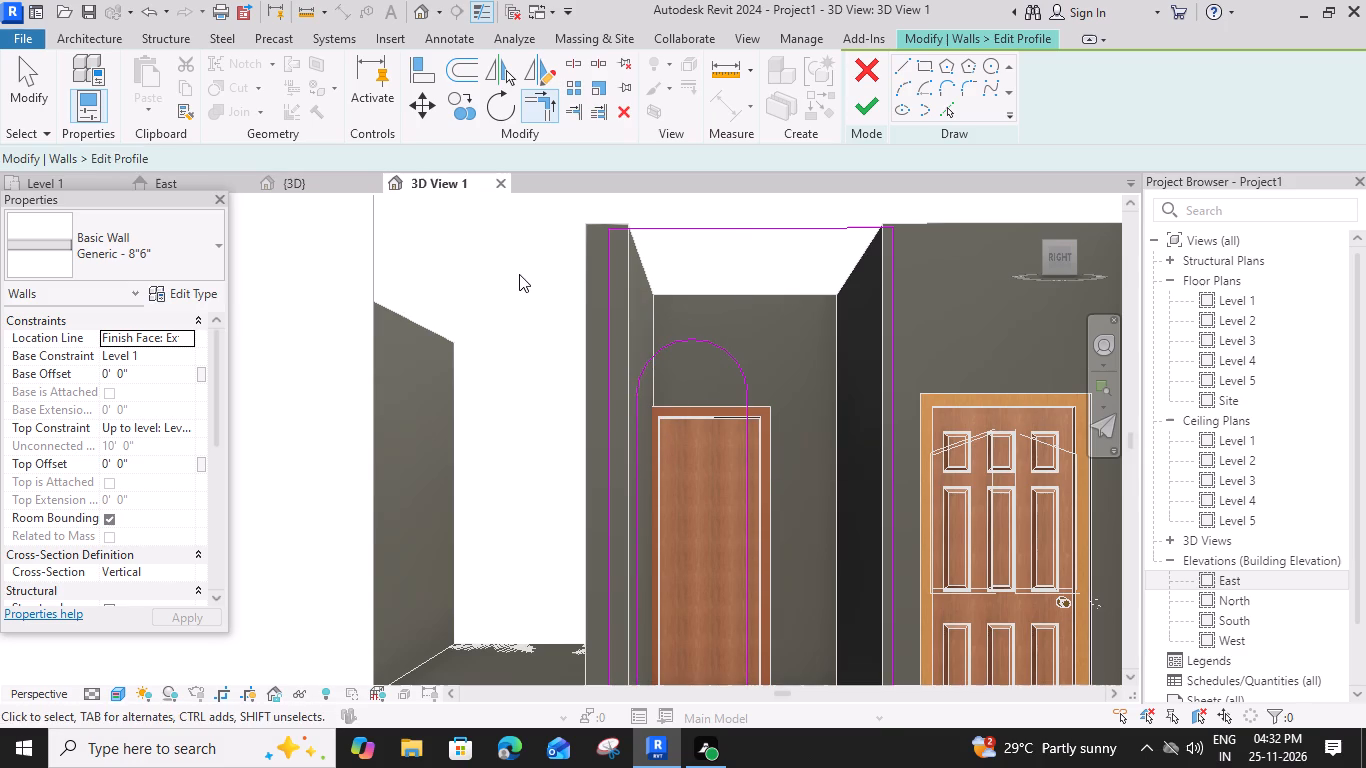
Split the profile's bottom edge between the two inner vertical lines, about 1' from the garden-side one.
{"action": "left_click", "coordinate": [573, 64]}
{"action": "middle_click_drag", "start_coordinate": [704, 493], "coordinate": [680, 404]}
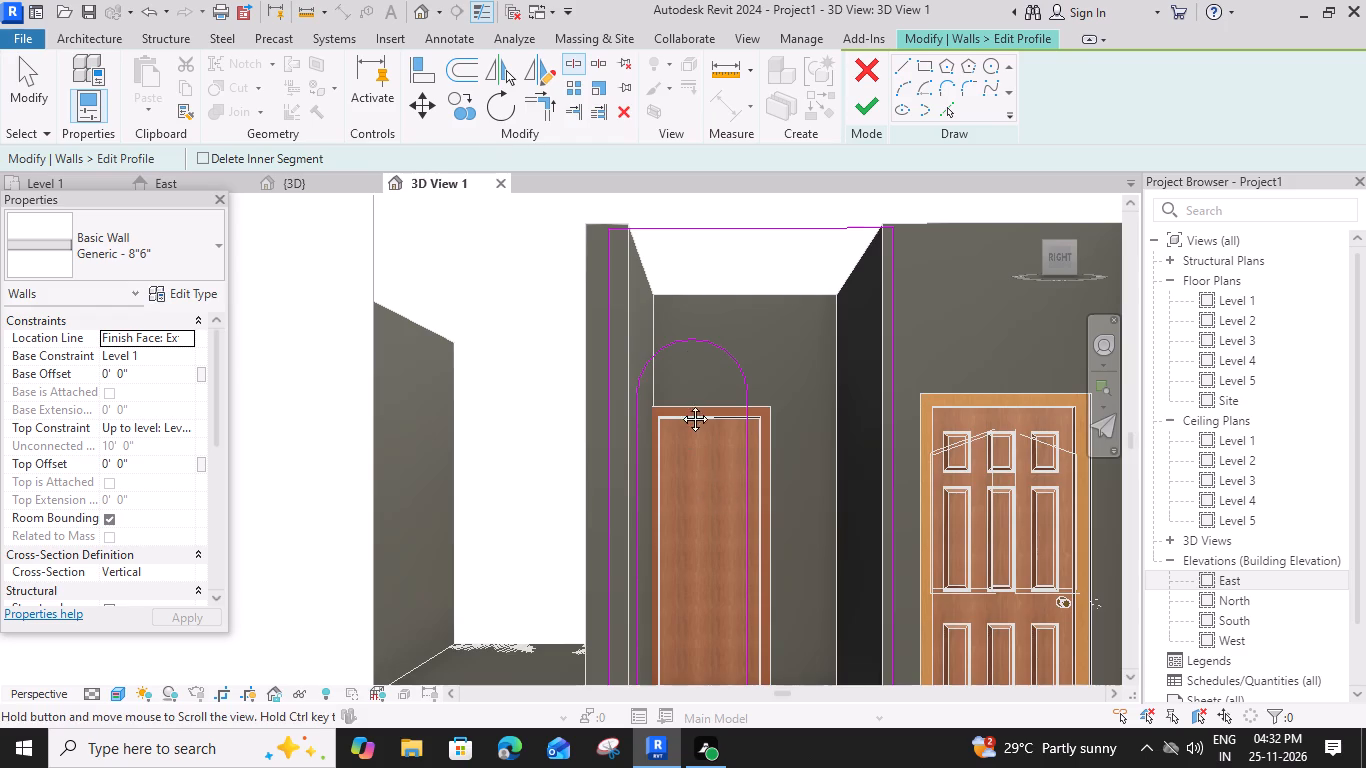
{"action": "middle_click_drag", "start_coordinate": [680, 404], "coordinate": [667, 279]}
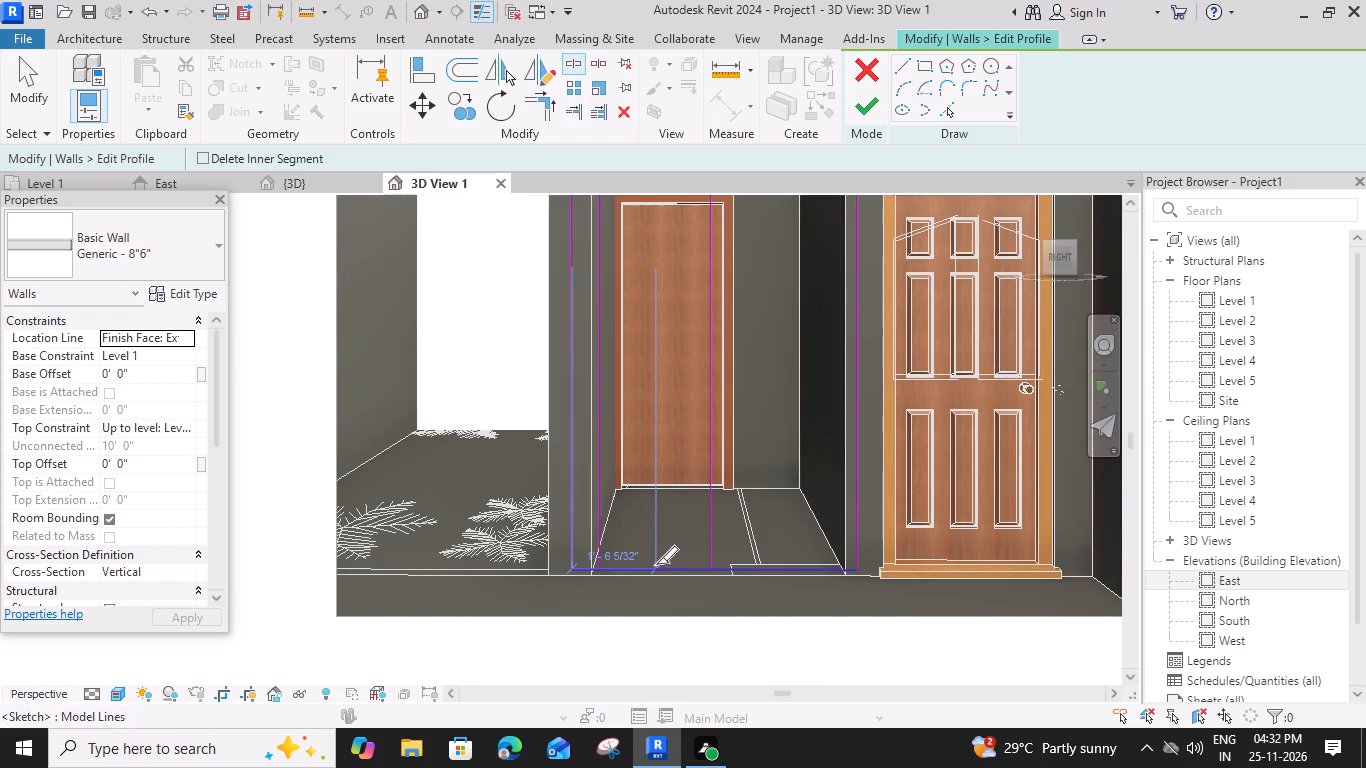
{"action": "scroll", "coordinate": [655, 563], "scroll_direction": "up", "scroll_amount": 4}
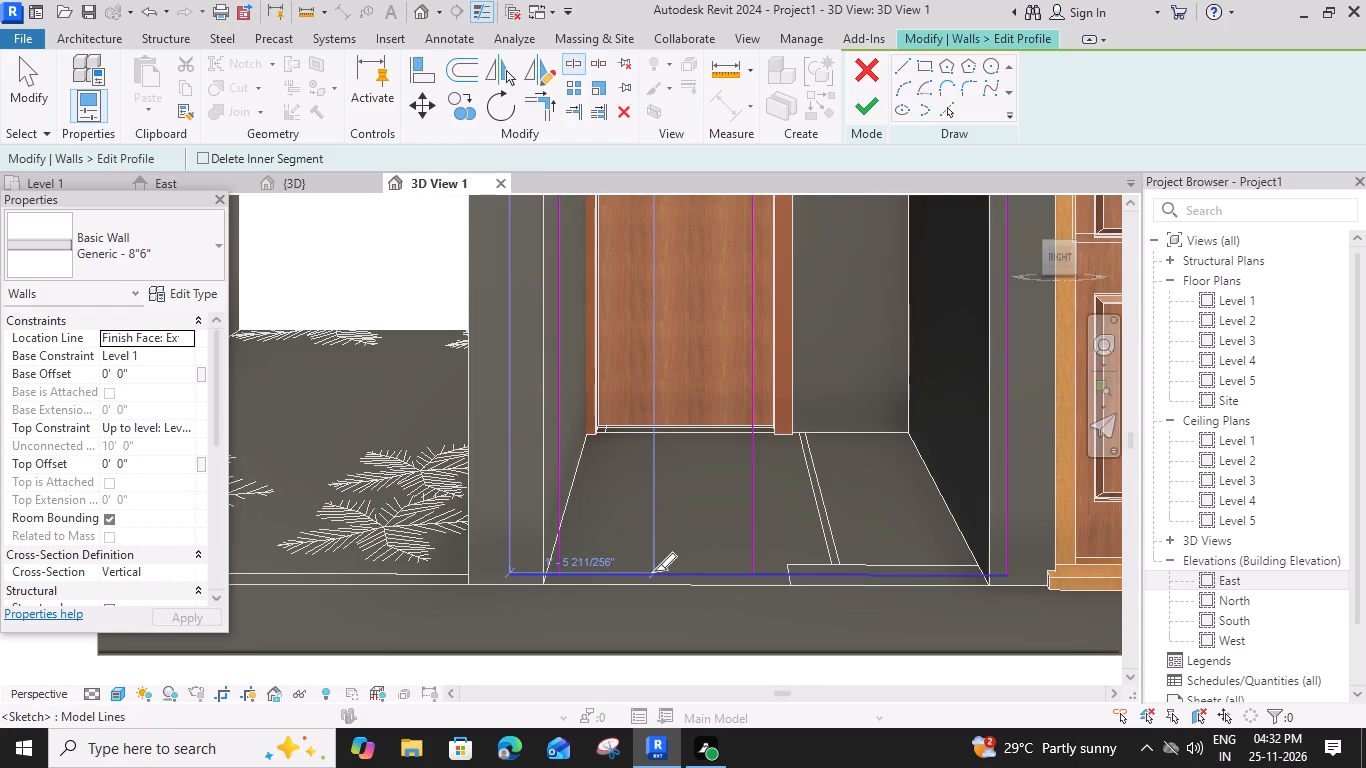
{"action": "left_click", "coordinate": [654, 571]}
{"action": "key", "text": "Escape"}
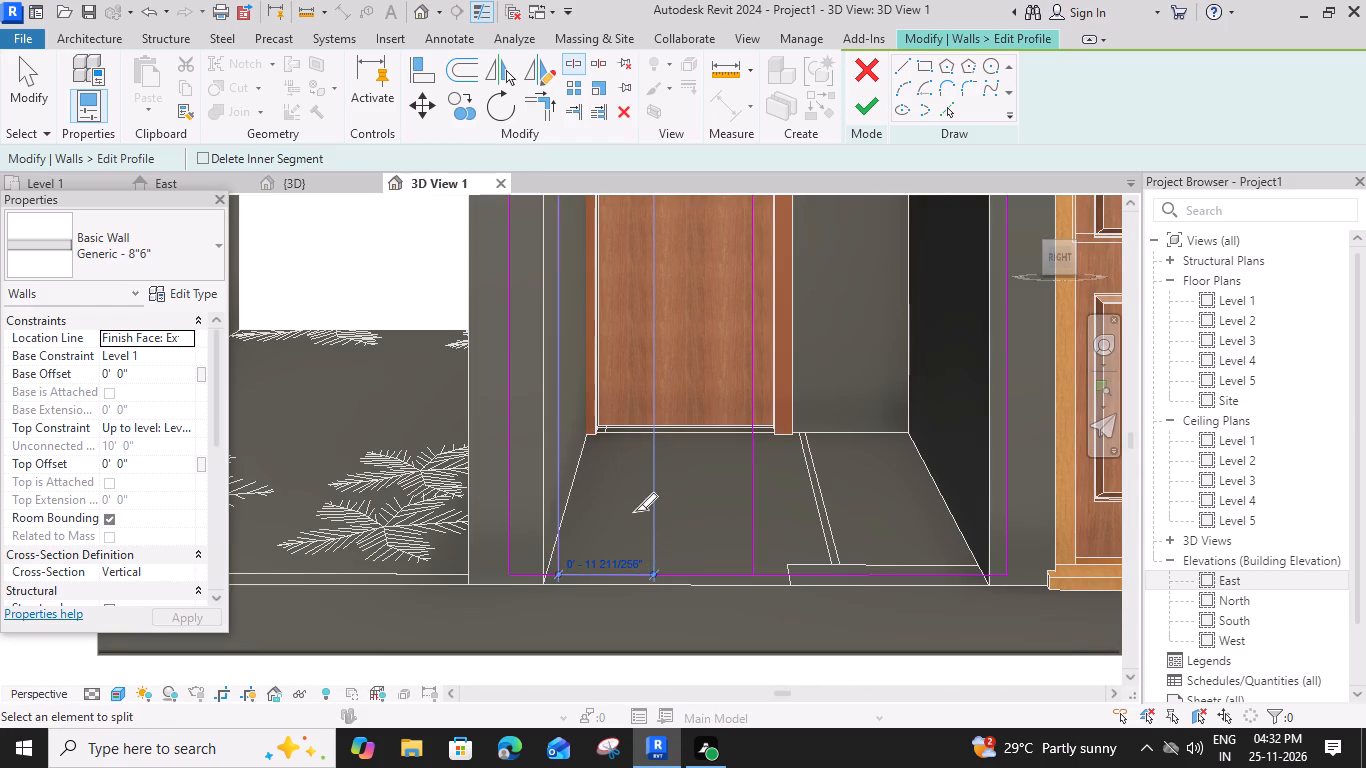
Trim the split bottom edge to both inner vertical lines so the arch opens at floor level, and finish the wall profile edit.
{"action": "left_click", "coordinate": [544, 105]}
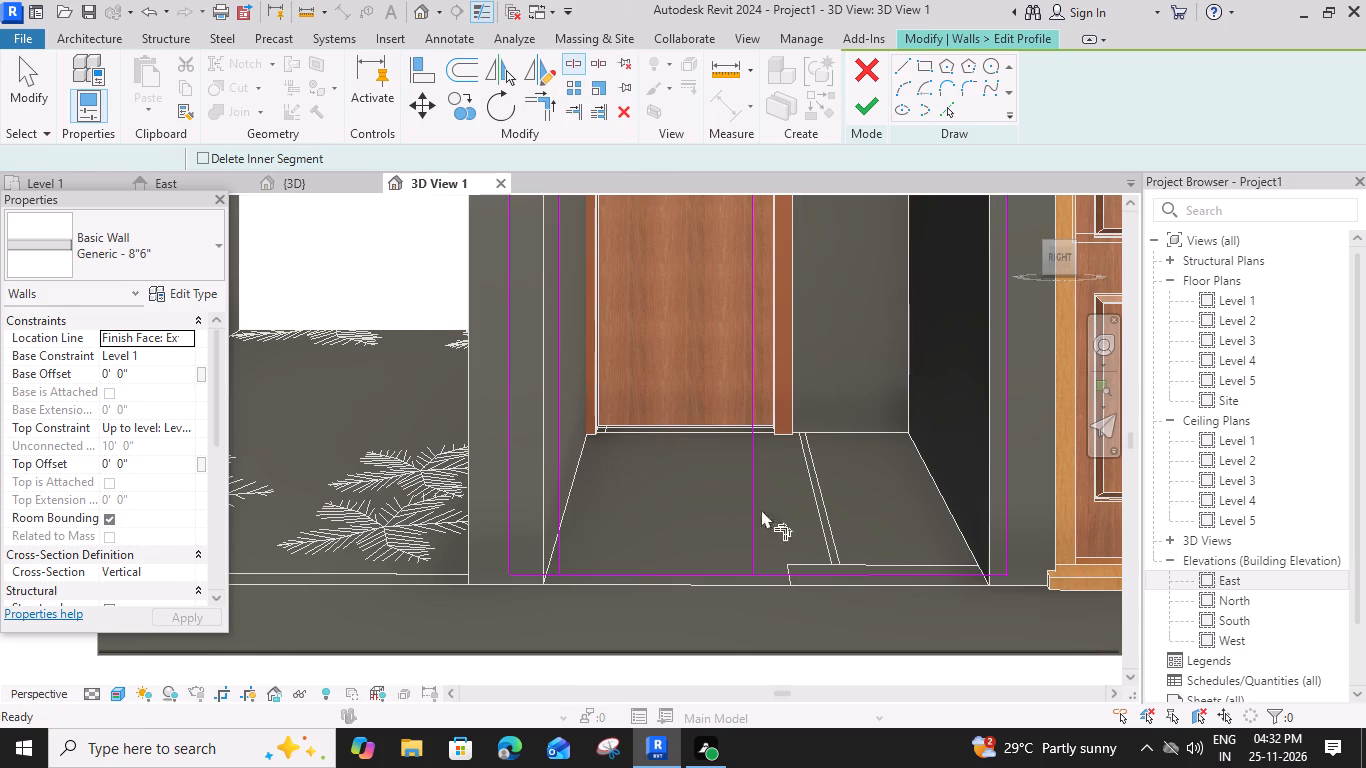
{"action": "left_click", "coordinate": [815, 571]}
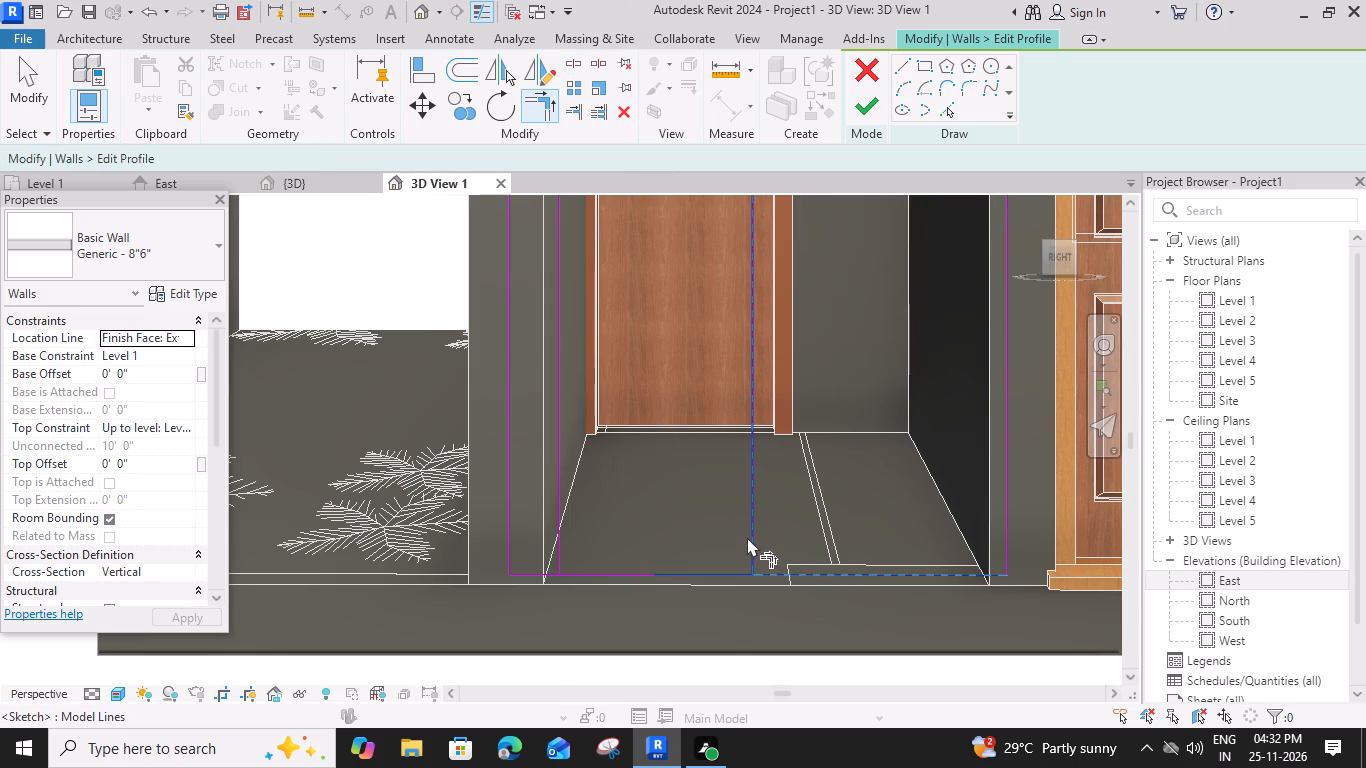
{"action": "left_click", "coordinate": [747, 537]}
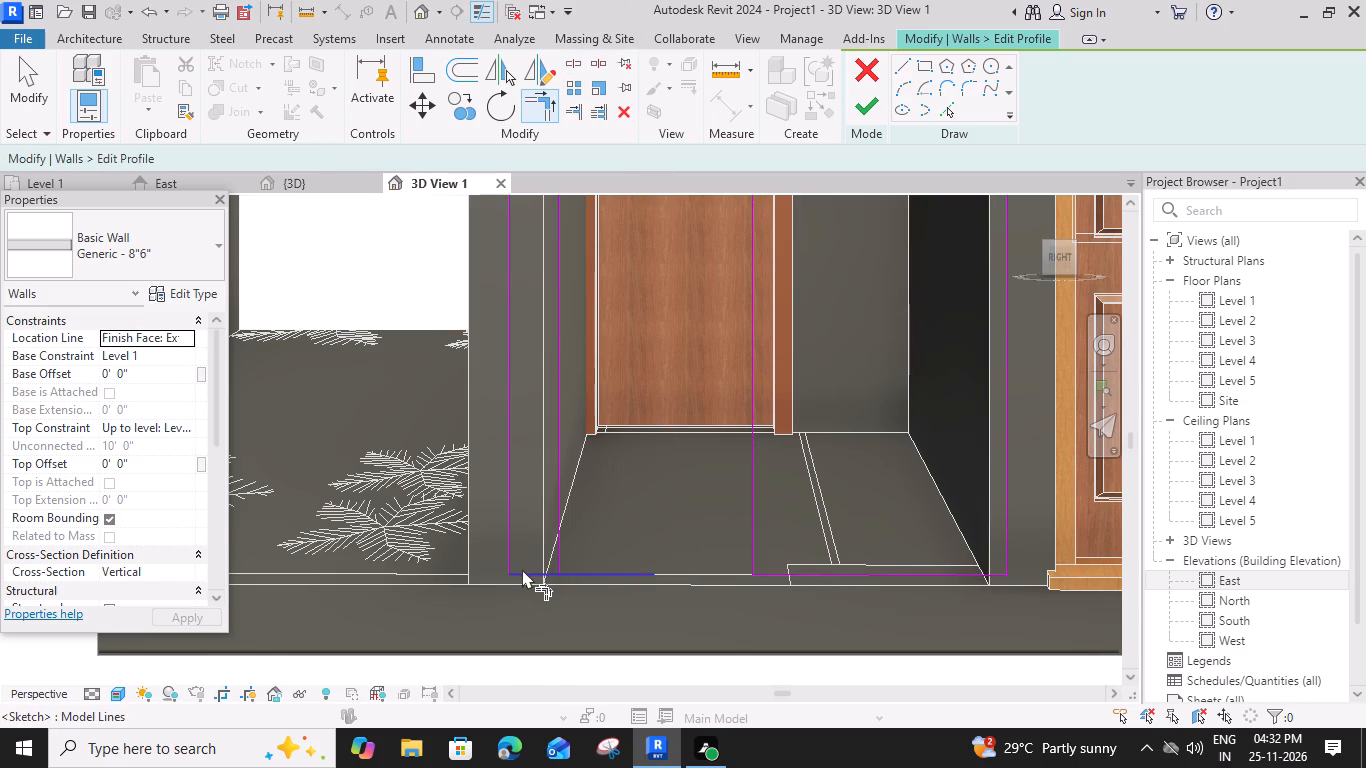
{"action": "left_click", "coordinate": [522, 569]}
{"action": "left_click", "coordinate": [559, 526]}
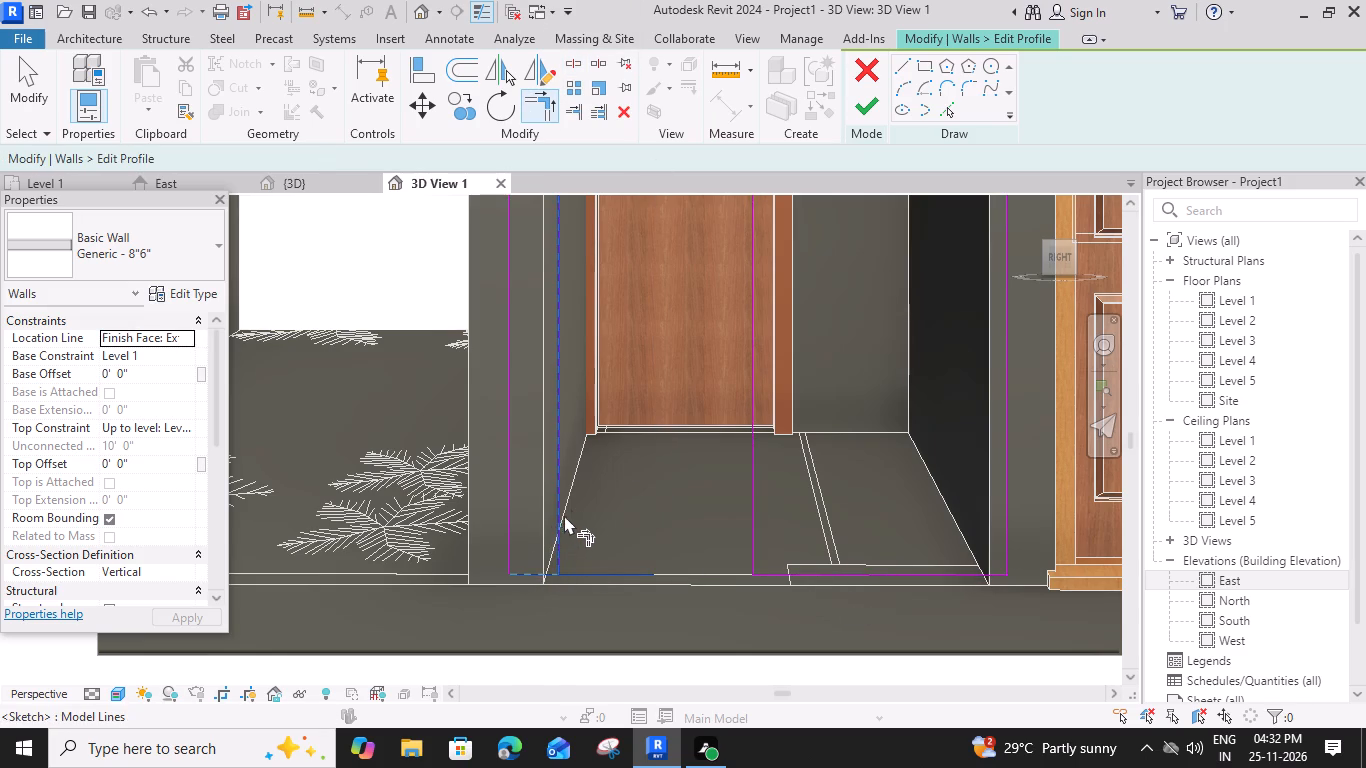
{"action": "key", "text": "Escape"}
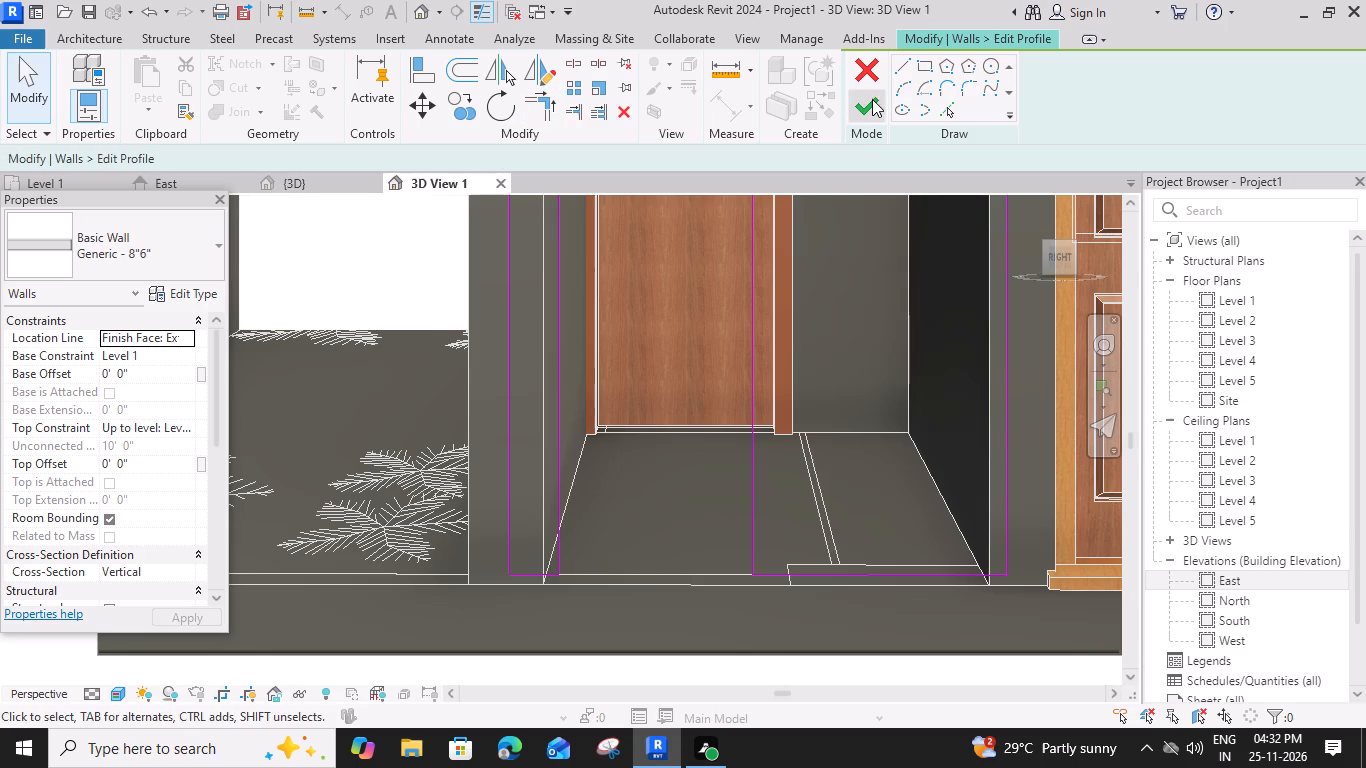
{"action": "left_click", "coordinate": [872, 103]}
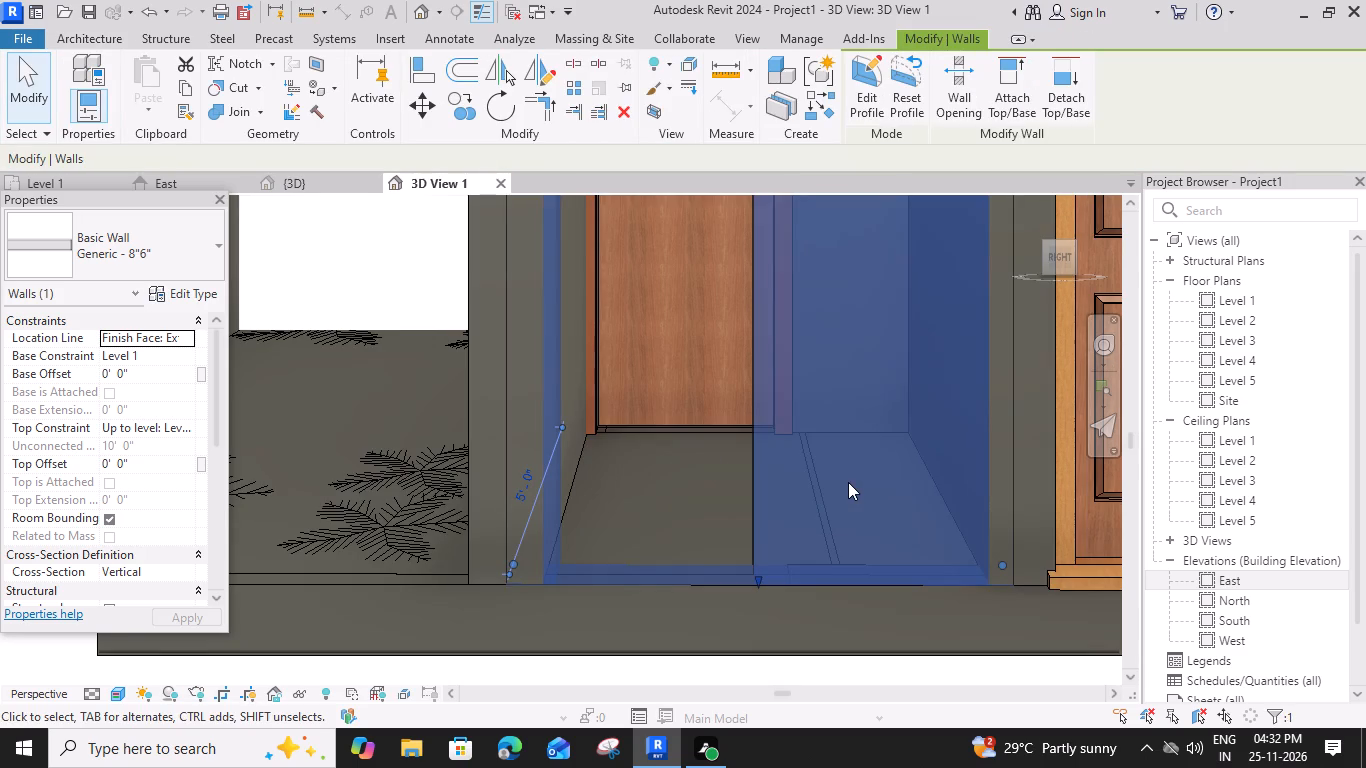
Examine the arched opening in the basin wall beside the panelled door in the perspective view.
{"action": "scroll", "coordinate": [845, 485], "scroll_direction": "down", "scroll_amount": 5}
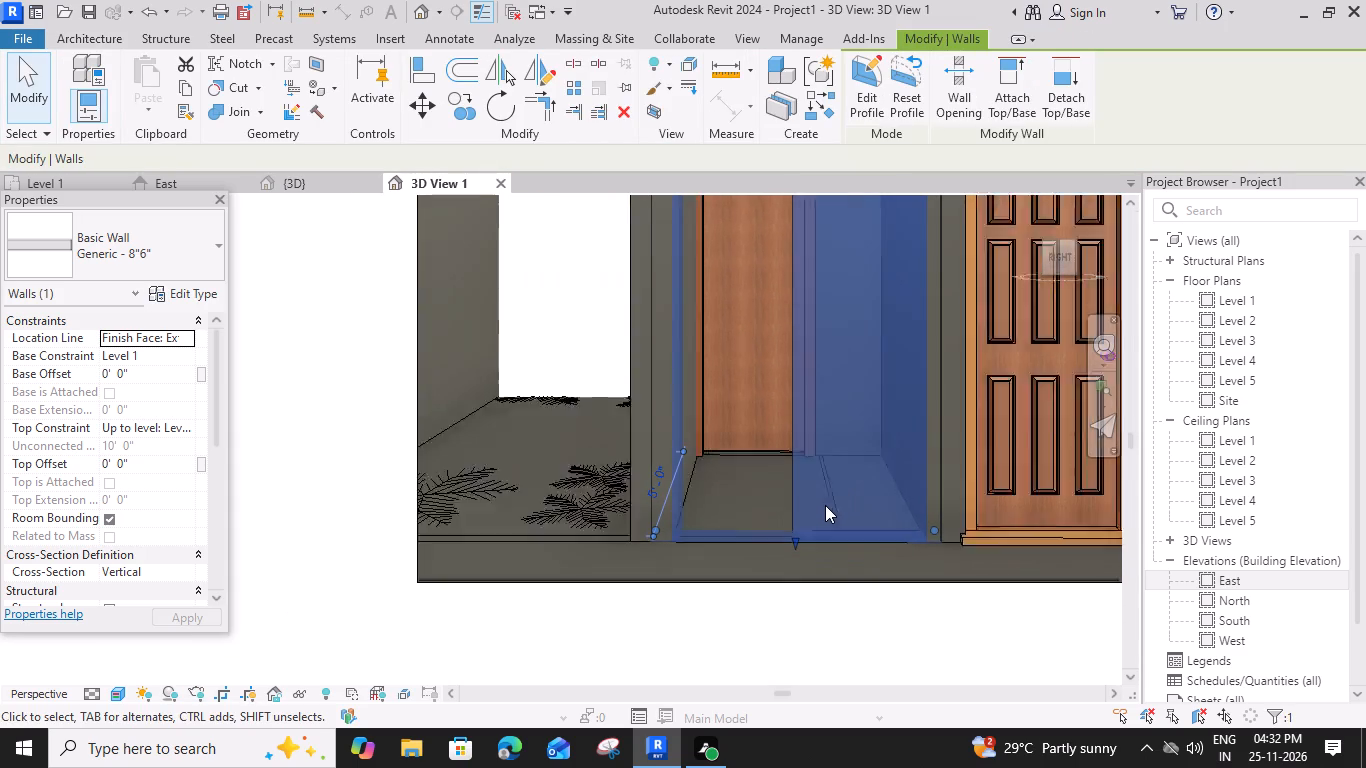
{"action": "middle_click_drag", "start_coordinate": [811, 449], "coordinate": [645, 607]}
{"action": "scroll", "coordinate": [696, 490], "scroll_direction": "down", "scroll_amount": 2}
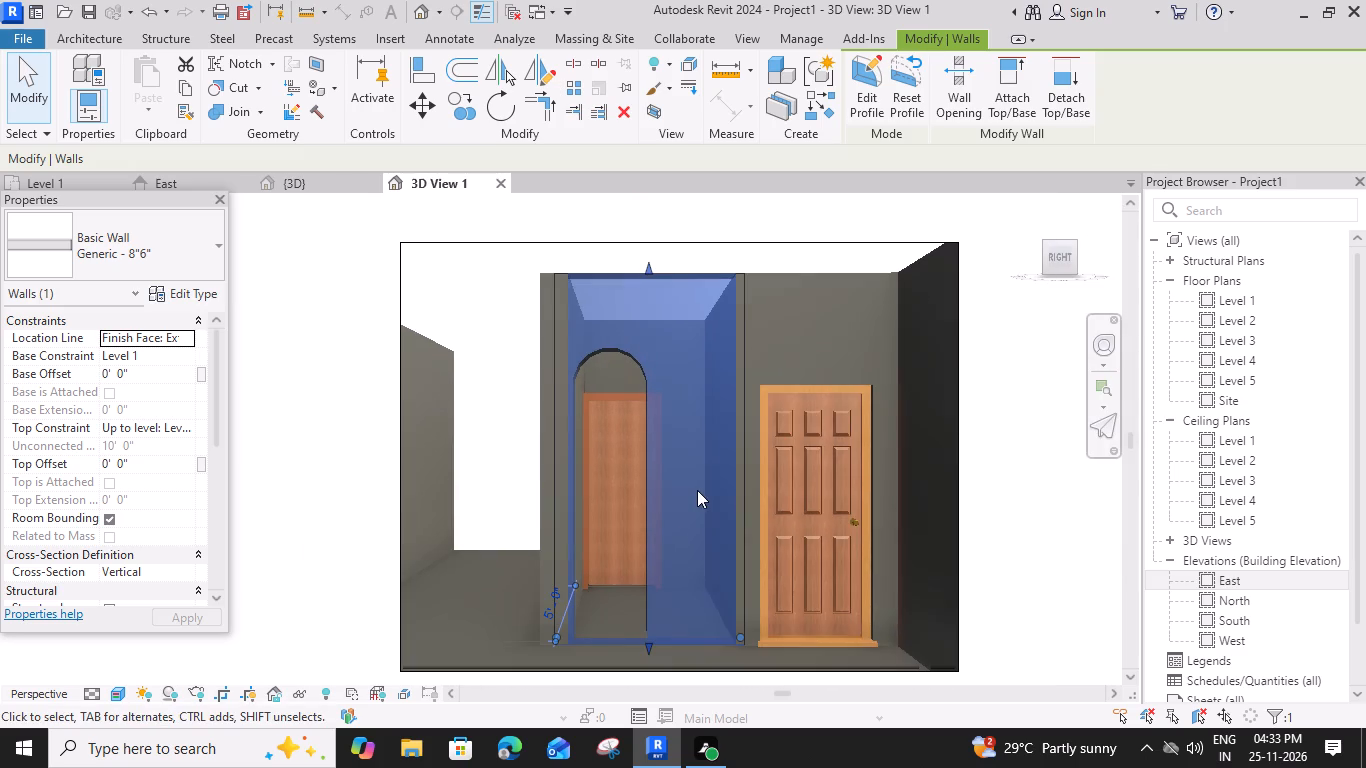
{"action": "left_click", "coordinate": [1057, 429]}
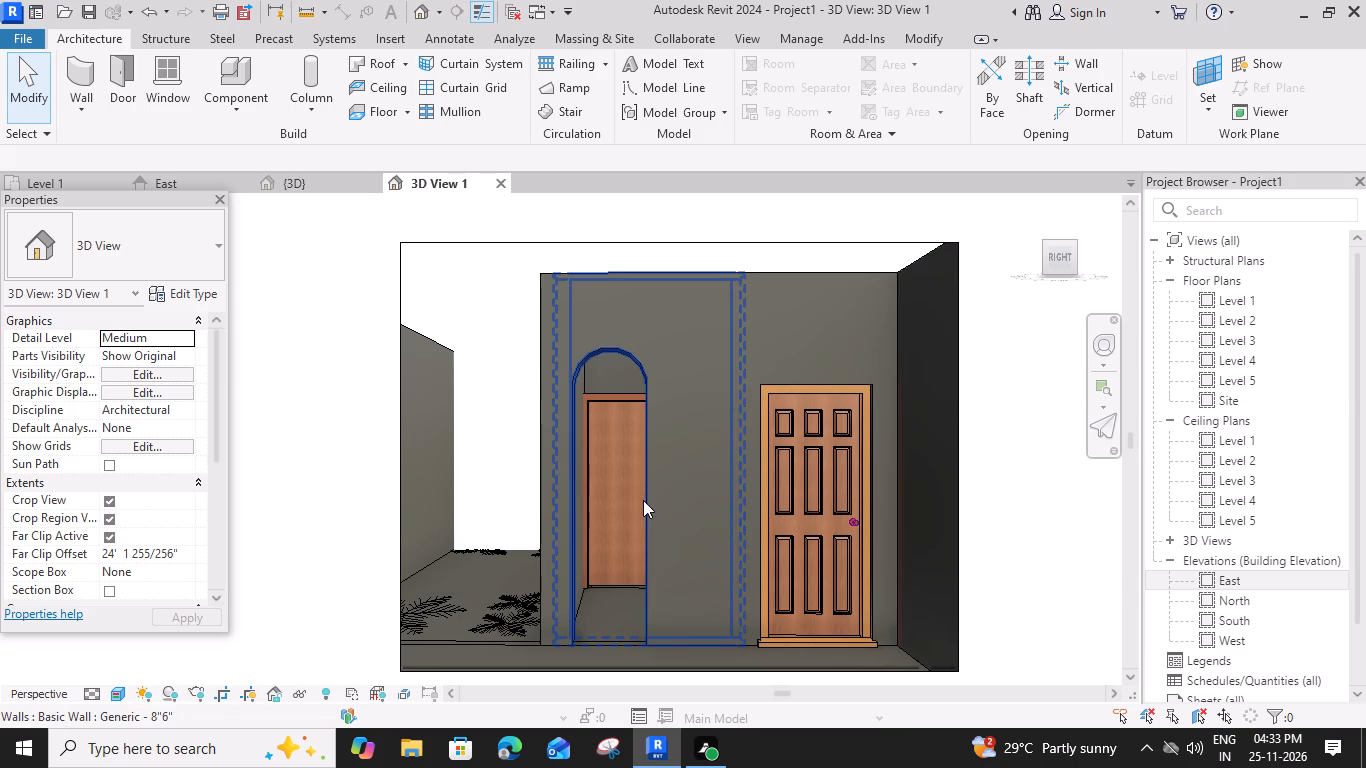
{"action": "left_click", "coordinate": [574, 502]}
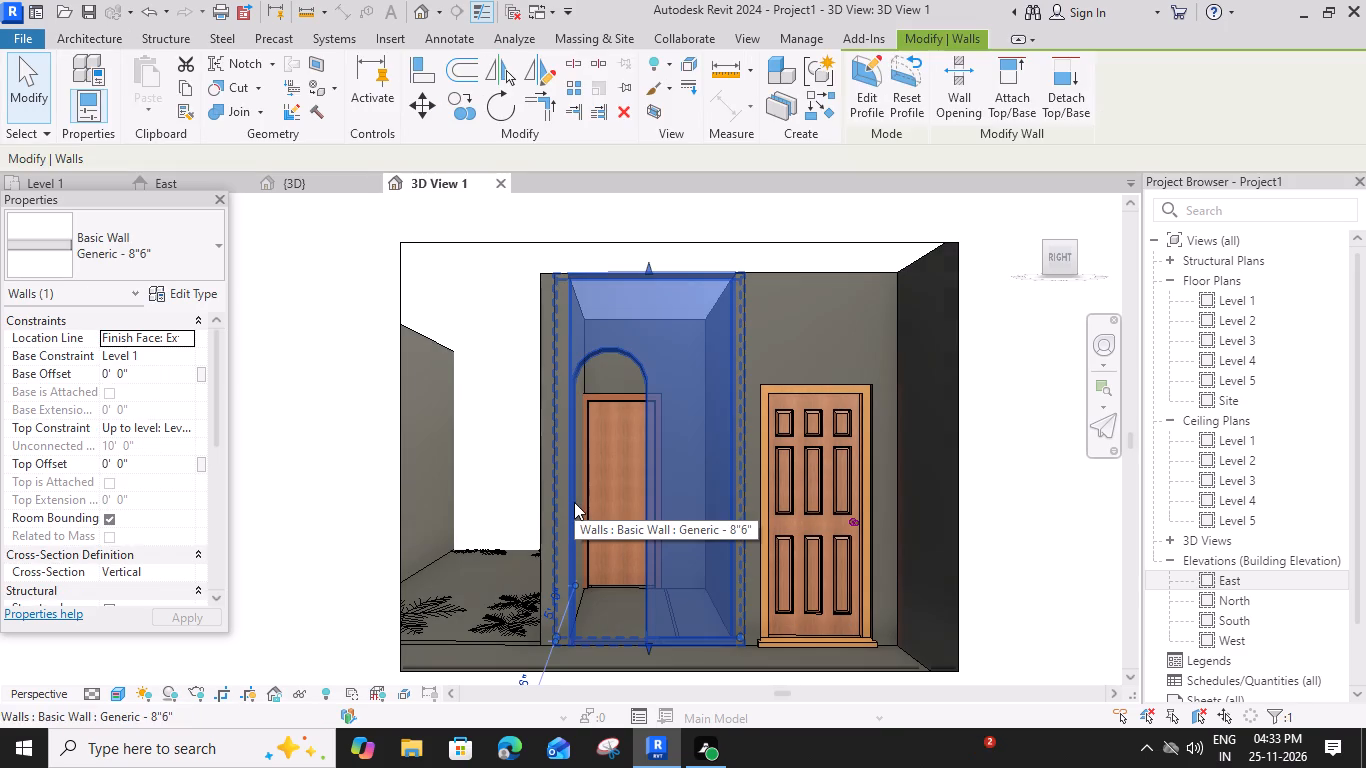
{"action": "key", "text": "Escape"}
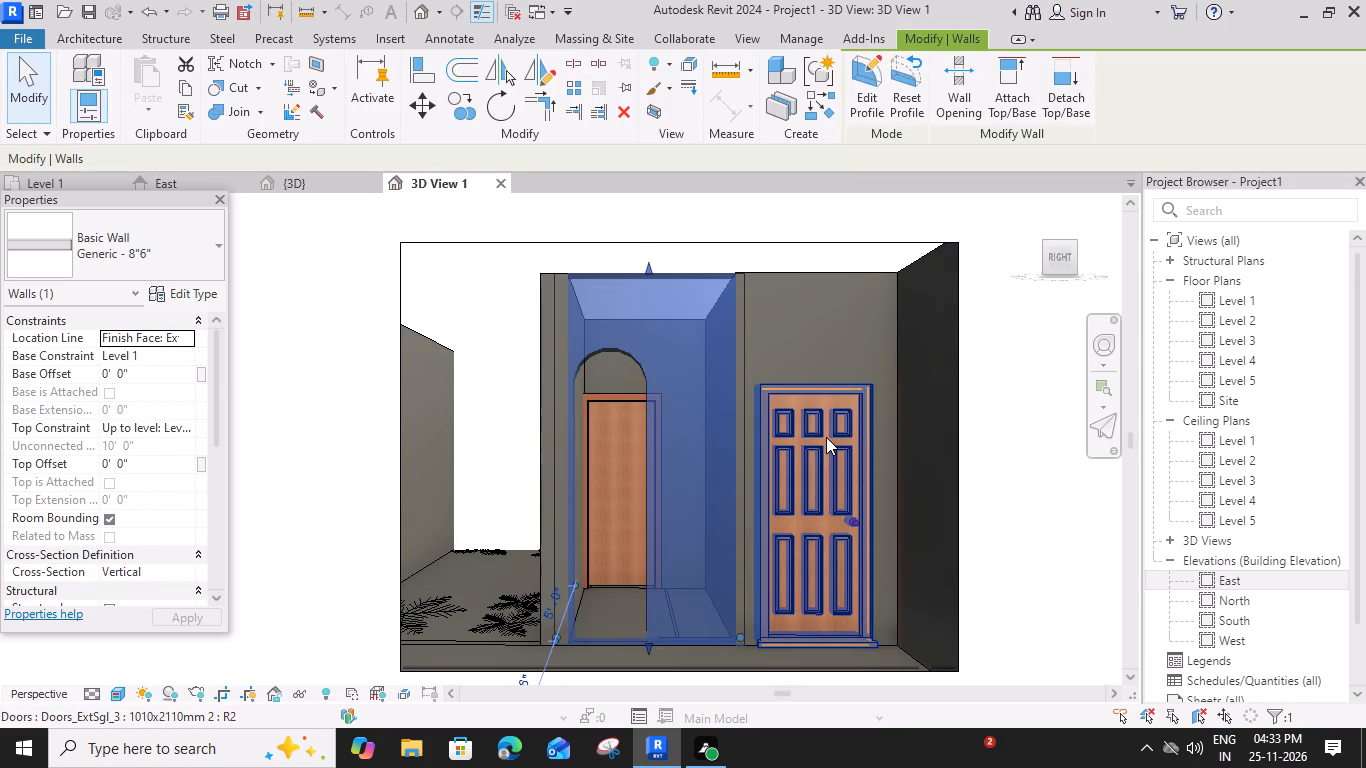
{"action": "key", "text": "Escape"}
{"action": "scroll", "coordinate": [670, 433], "scroll_direction": "down", "scroll_amount": 2}
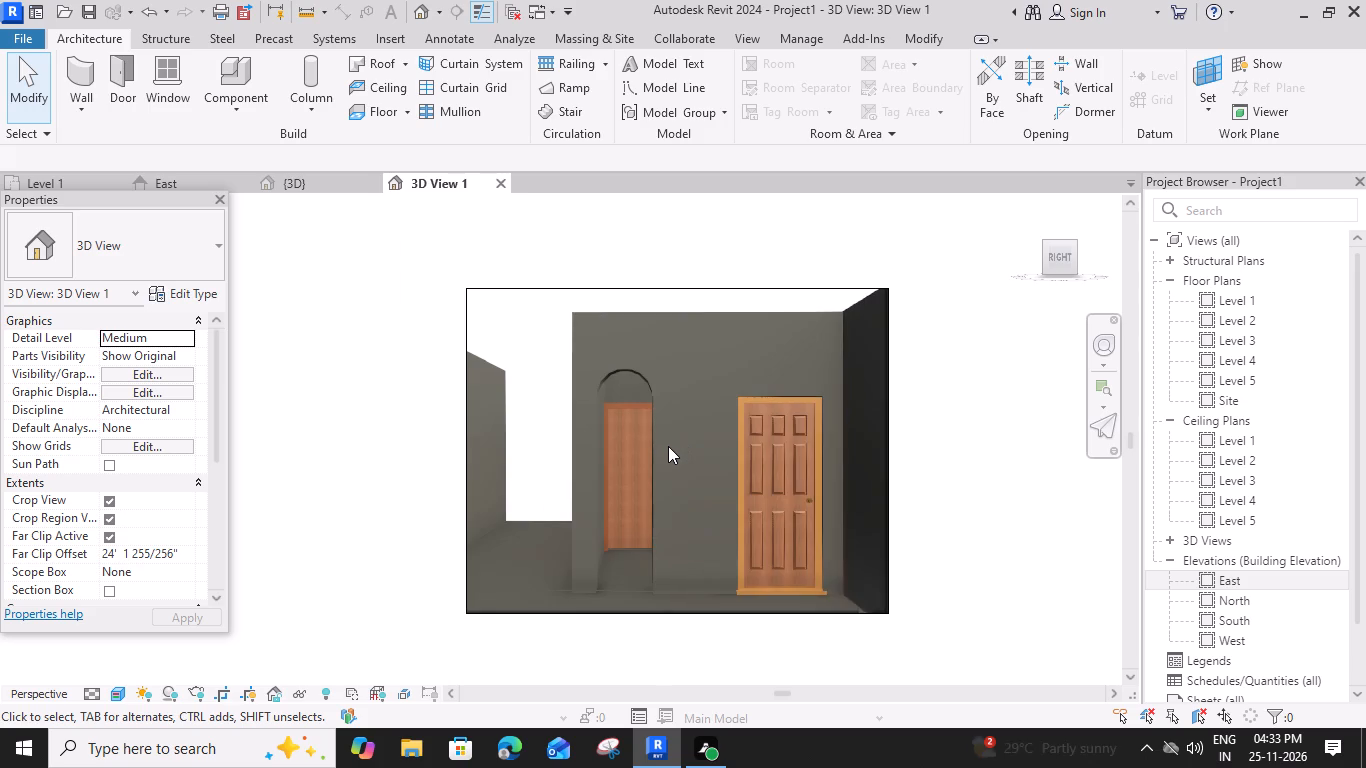
Switch to the {3D} view and examine the arched wall and the room layout from several angles.
{"action": "left_click", "coordinate": [188, 183]}
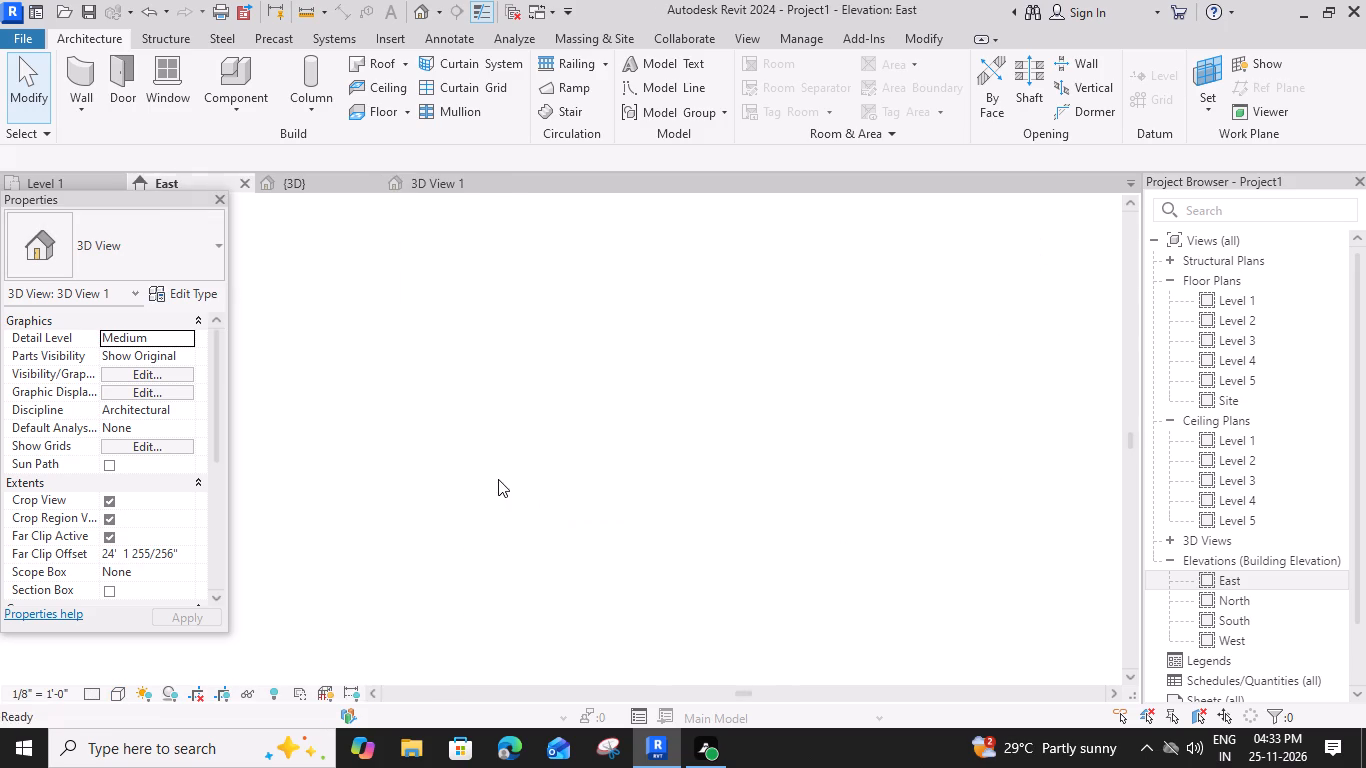
{"action": "left_click", "coordinate": [327, 185]}
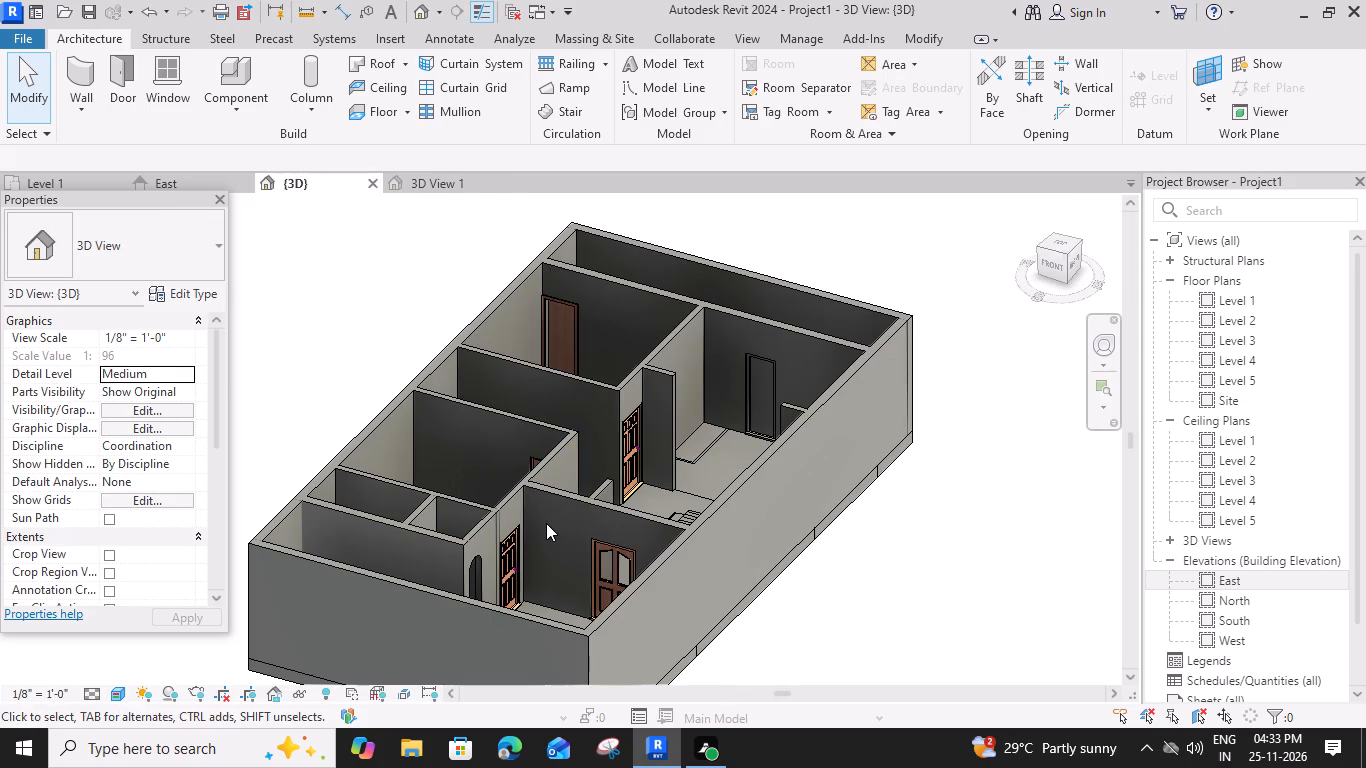
{"action": "middle_click_drag", "start_coordinate": [546, 523], "coordinate": [464, 563], "text": "shift"}
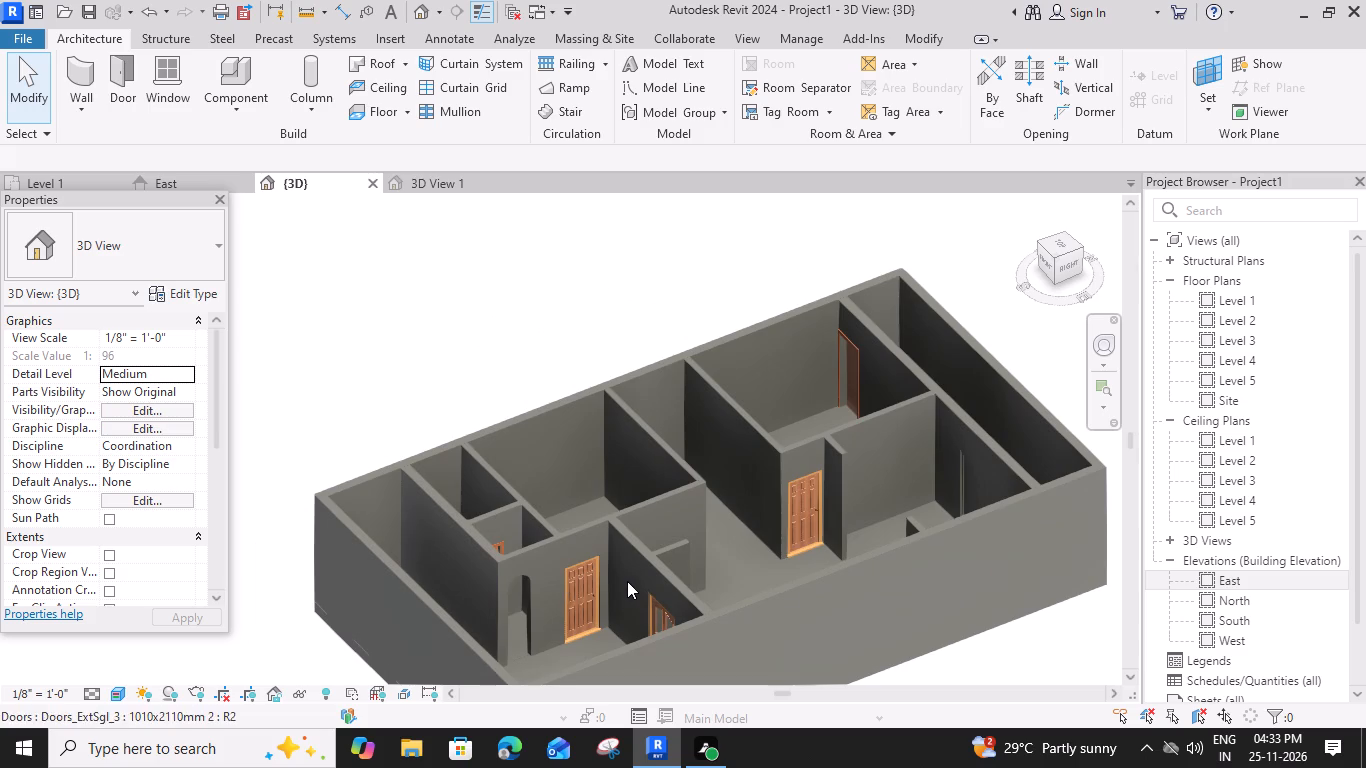
{"action": "middle_click_drag", "start_coordinate": [628, 582], "coordinate": [694, 559], "text": "shift"}
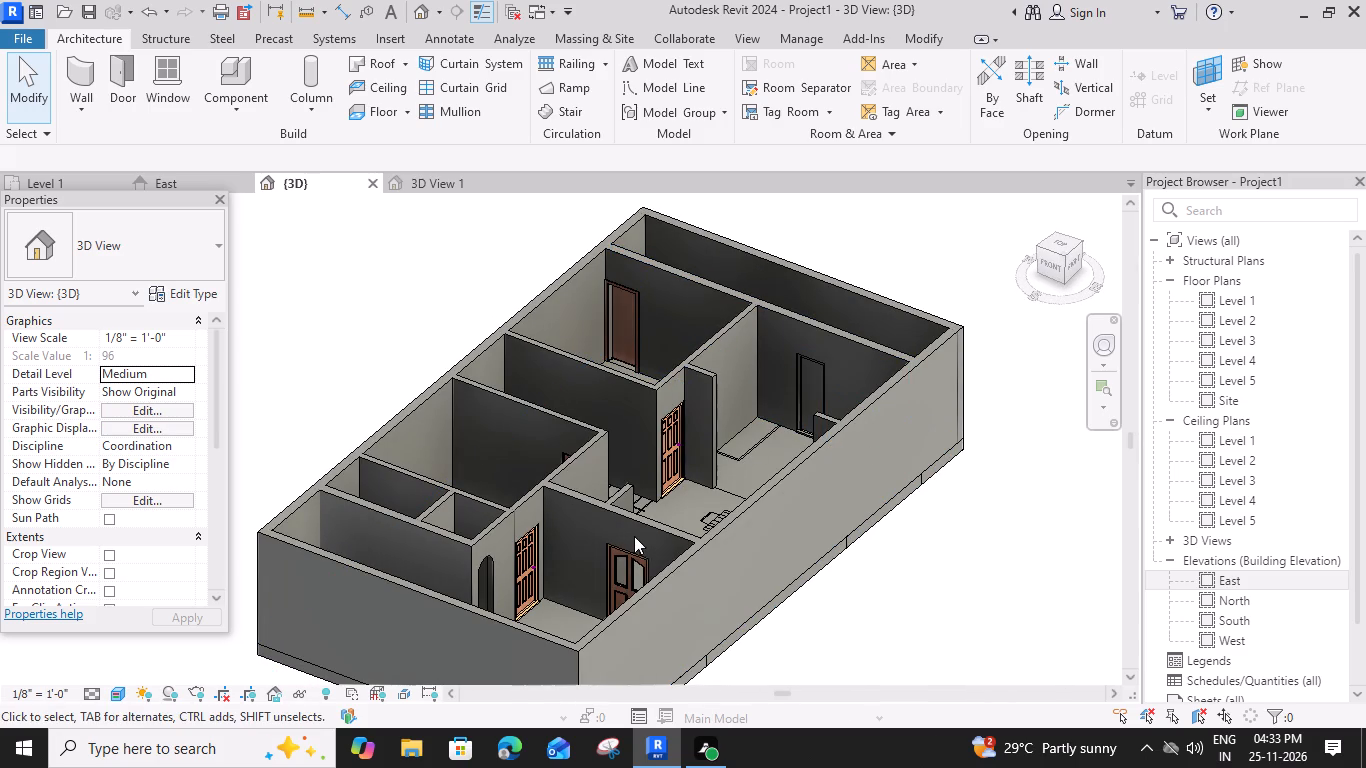
{"action": "middle_click_drag", "start_coordinate": [610, 476], "coordinate": [592, 569], "text": "shift"}
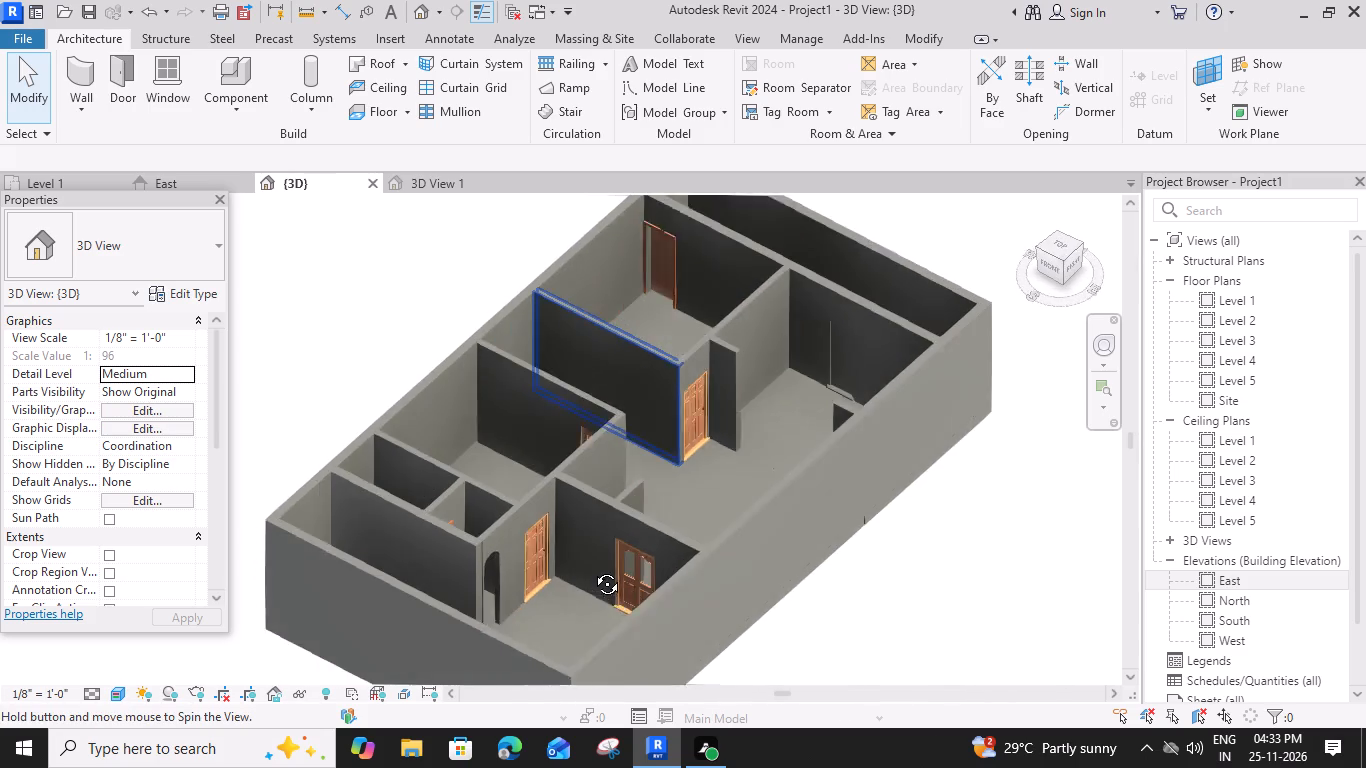
{"action": "middle_click_drag", "start_coordinate": [592, 569], "coordinate": [591, 561], "text": "shift"}
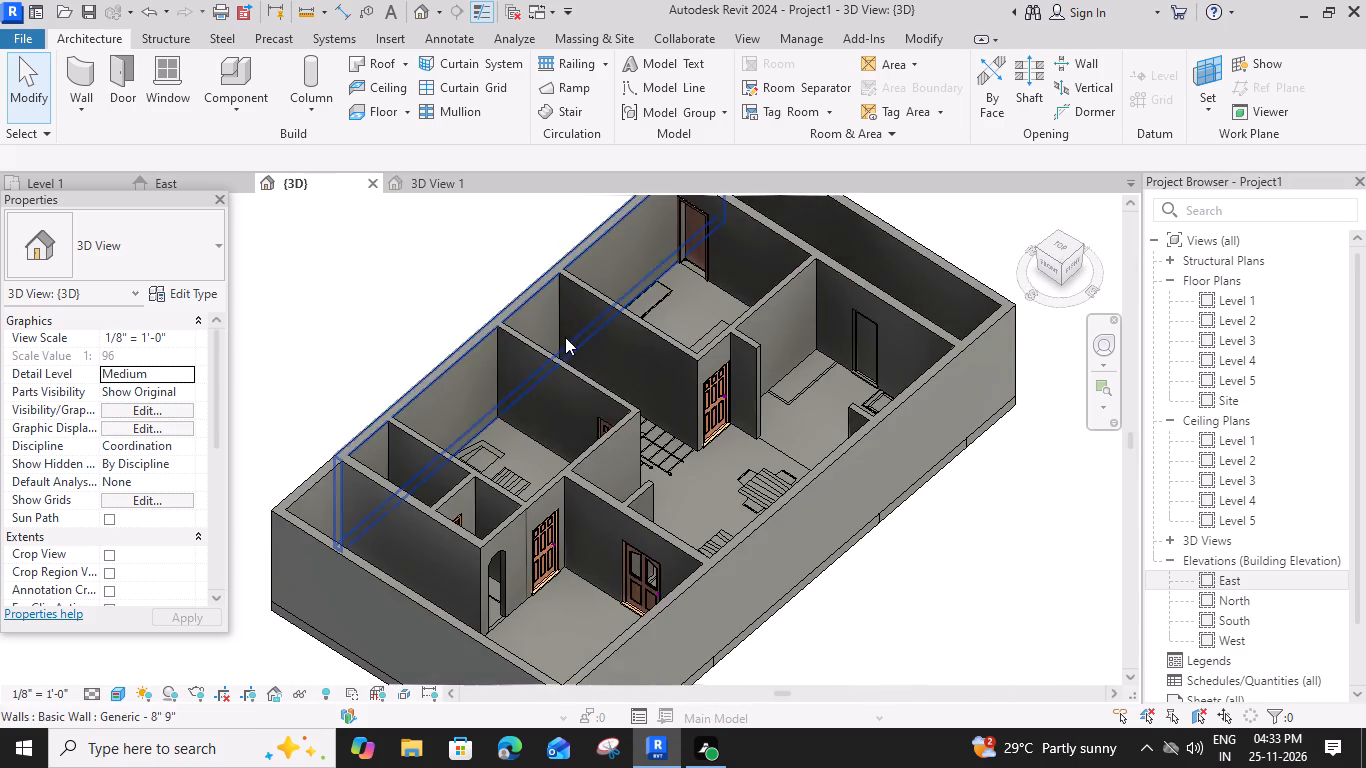
{"action": "middle_click_drag", "start_coordinate": [583, 378], "coordinate": [572, 426], "text": "shift"}
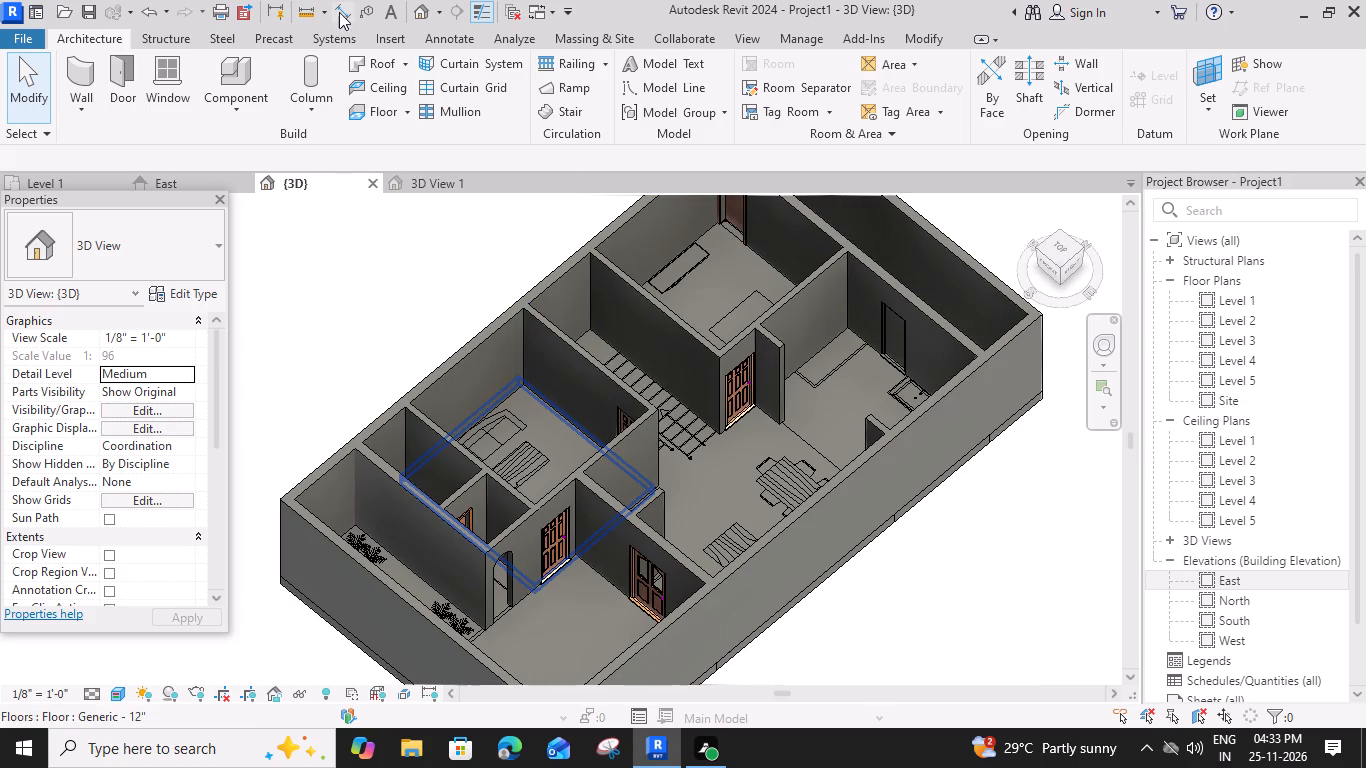
Create a new project material named "floor 1".
{"action": "left_click", "coordinate": [800, 38]}
{"action": "left_click", "coordinate": [89, 91]}
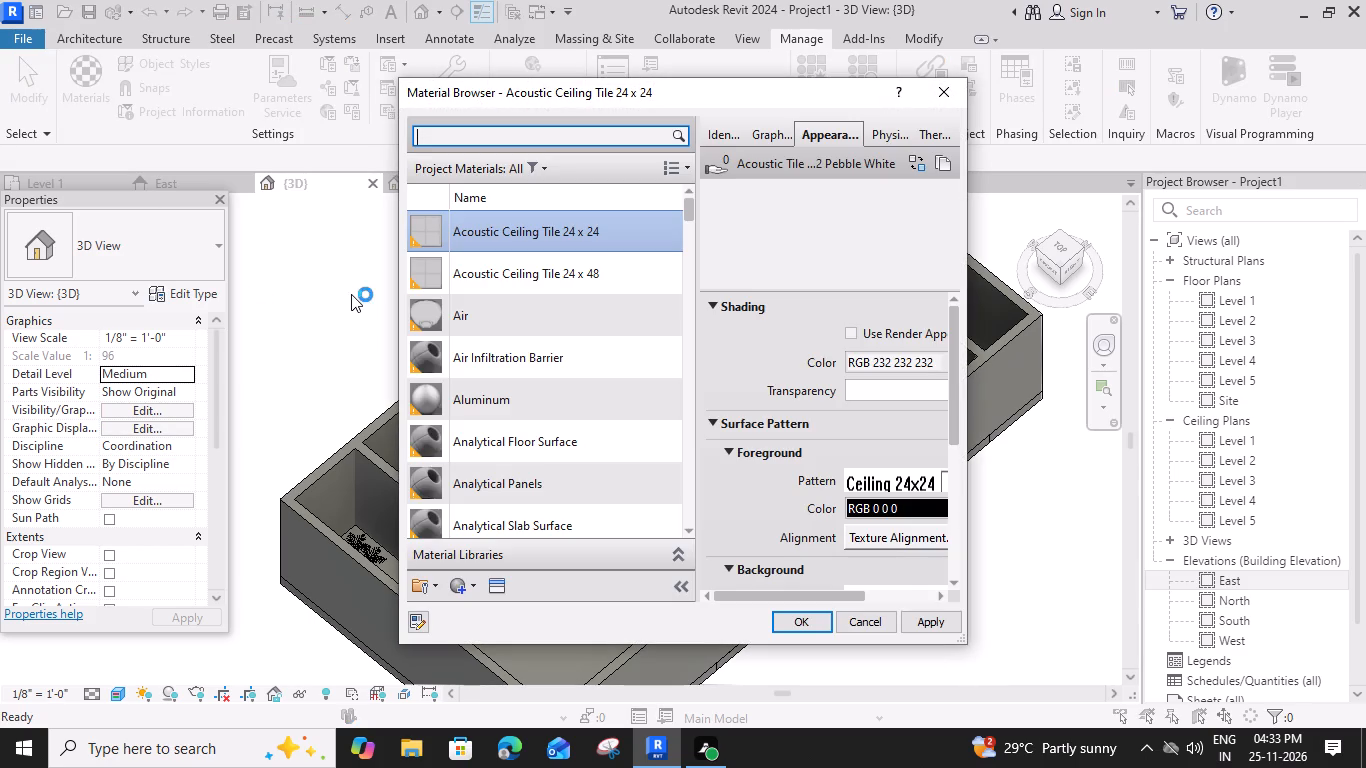
{"action": "left_click", "coordinate": [474, 582]}
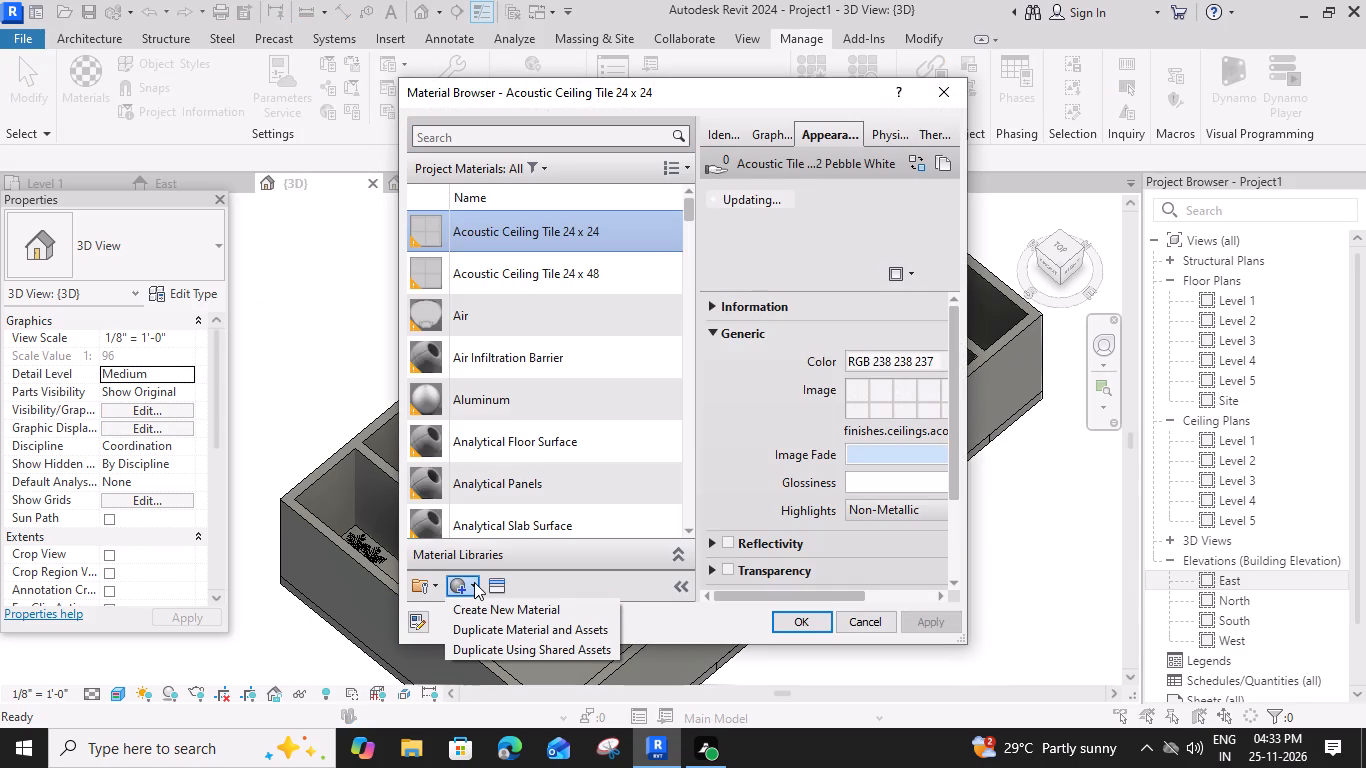
{"action": "left_click", "coordinate": [506, 611]}
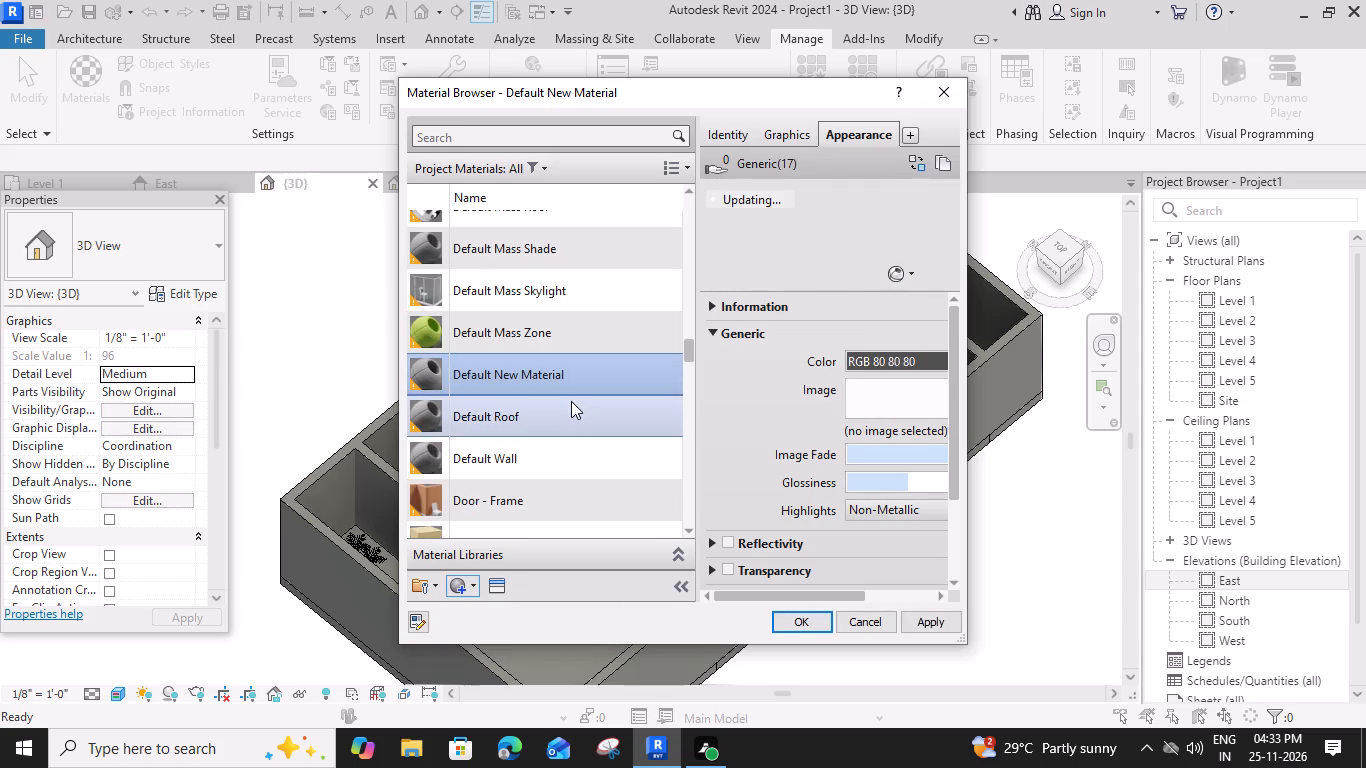
{"action": "right_click", "coordinate": [569, 373]}
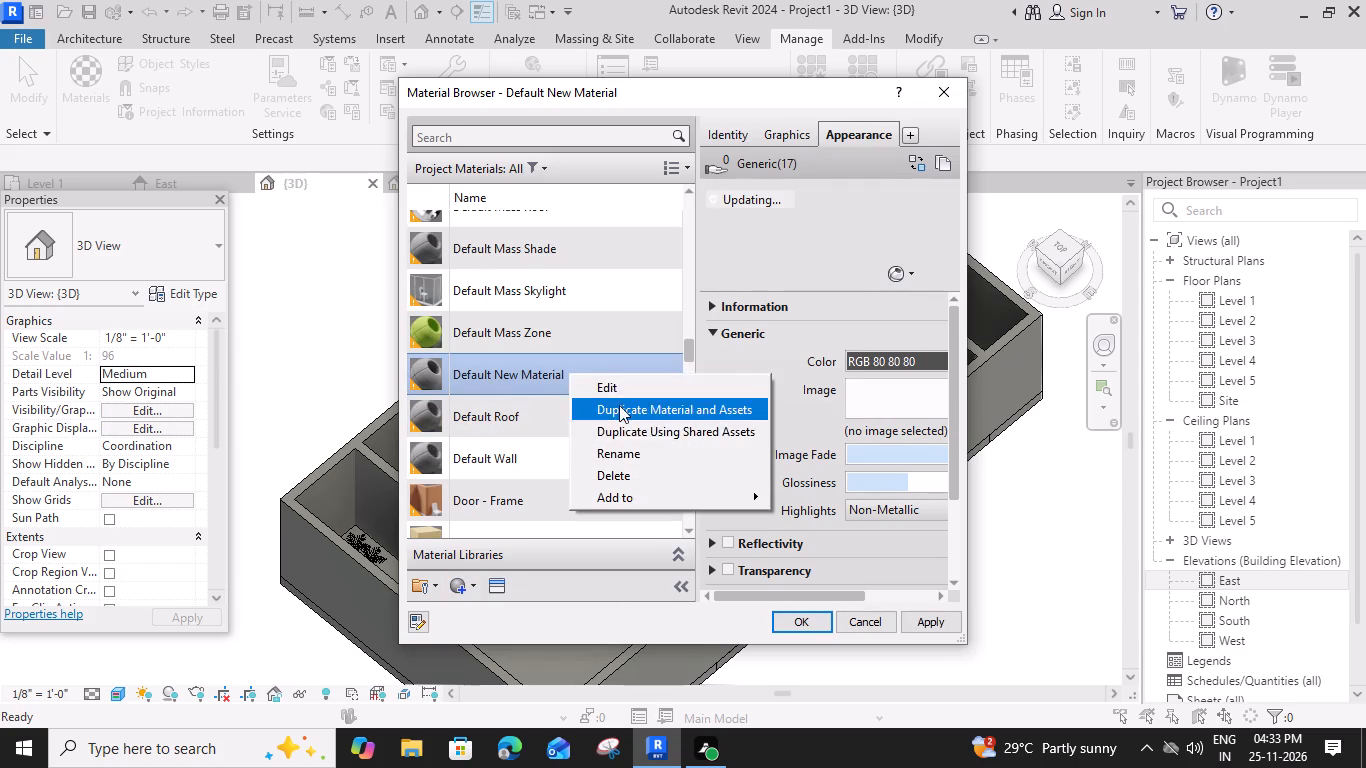
{"action": "left_click", "coordinate": [648, 455]}
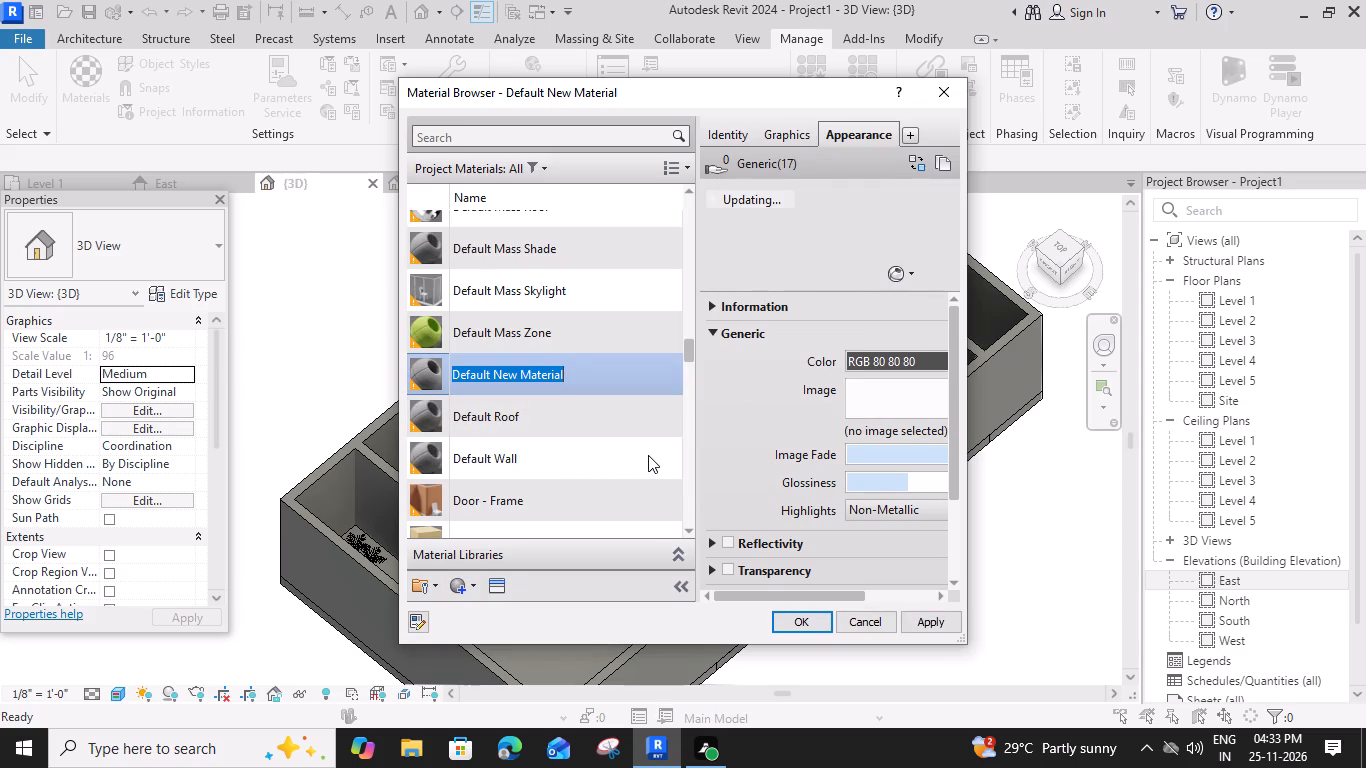
{"action": "type", "text": "flor"}
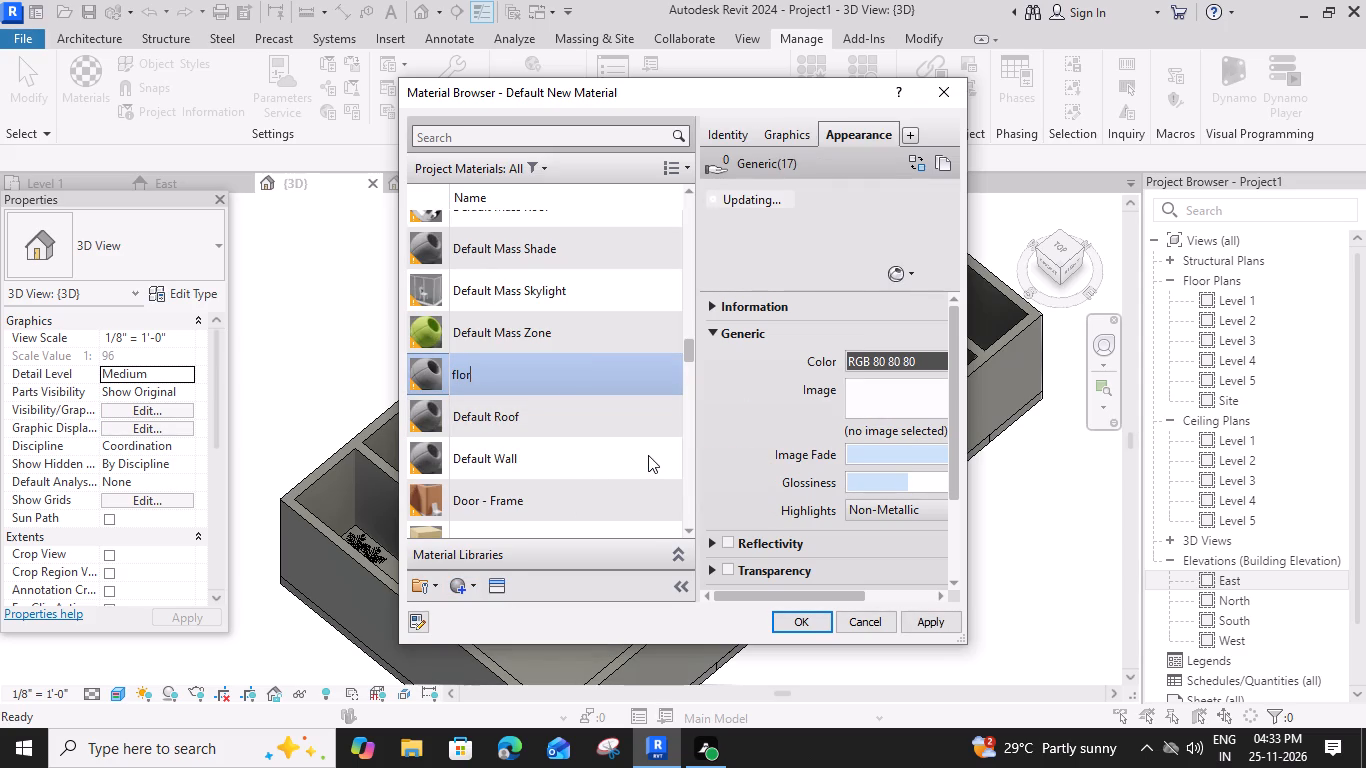
{"action": "key", "text": "BackSpace"}
{"action": "type", "text": "or"}
{"action": "key", "text": "space"}
{"action": "key", "text": "1"}
Replace the floor 1 material's appearance with the 1in Squares - Mosaic Gray asset from the Appearance Library.
{"action": "left_click", "coordinate": [500, 588]}
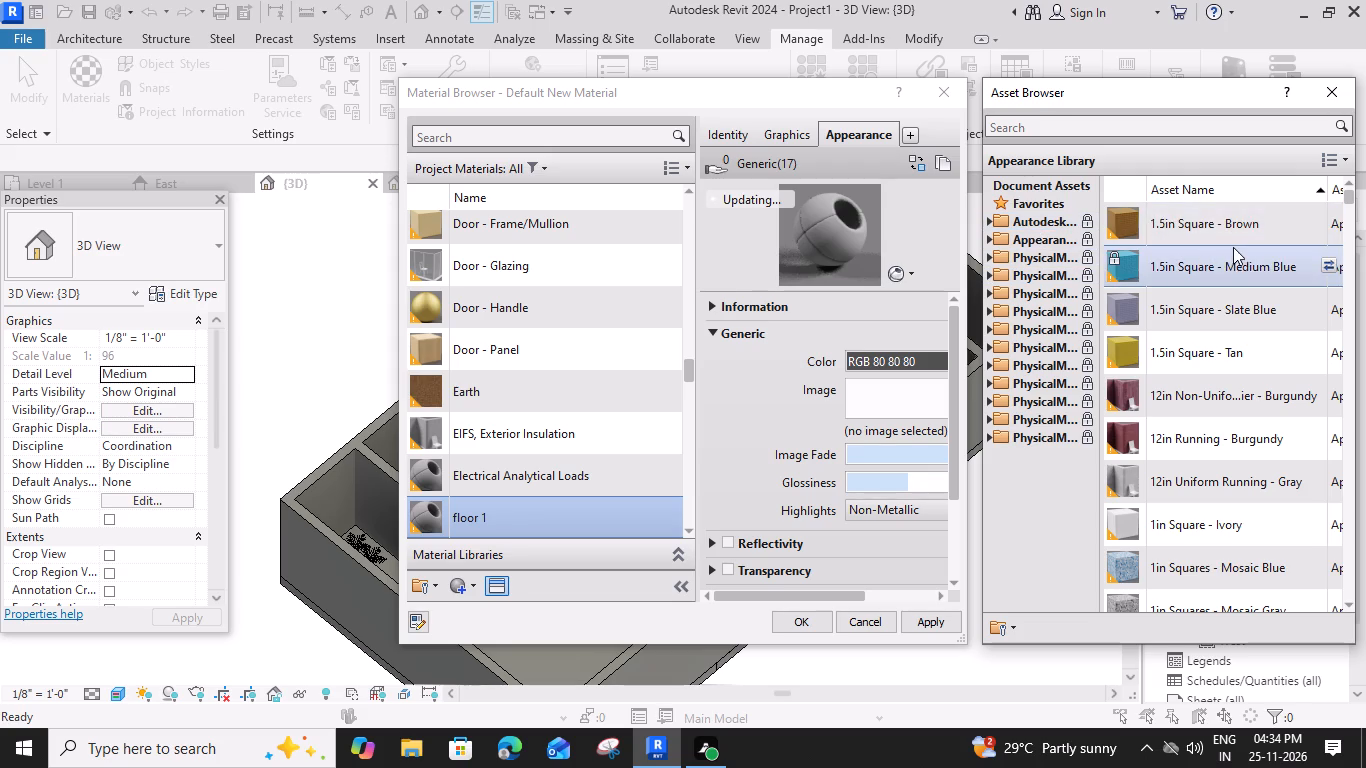
{"action": "scroll", "coordinate": [1234, 247], "scroll_direction": "down", "scroll_amount": 1}
{"action": "scroll", "coordinate": [1239, 249], "scroll_direction": "up", "scroll_amount": 5}
{"action": "scroll", "coordinate": [1256, 263], "scroll_direction": "down", "scroll_amount": 3}
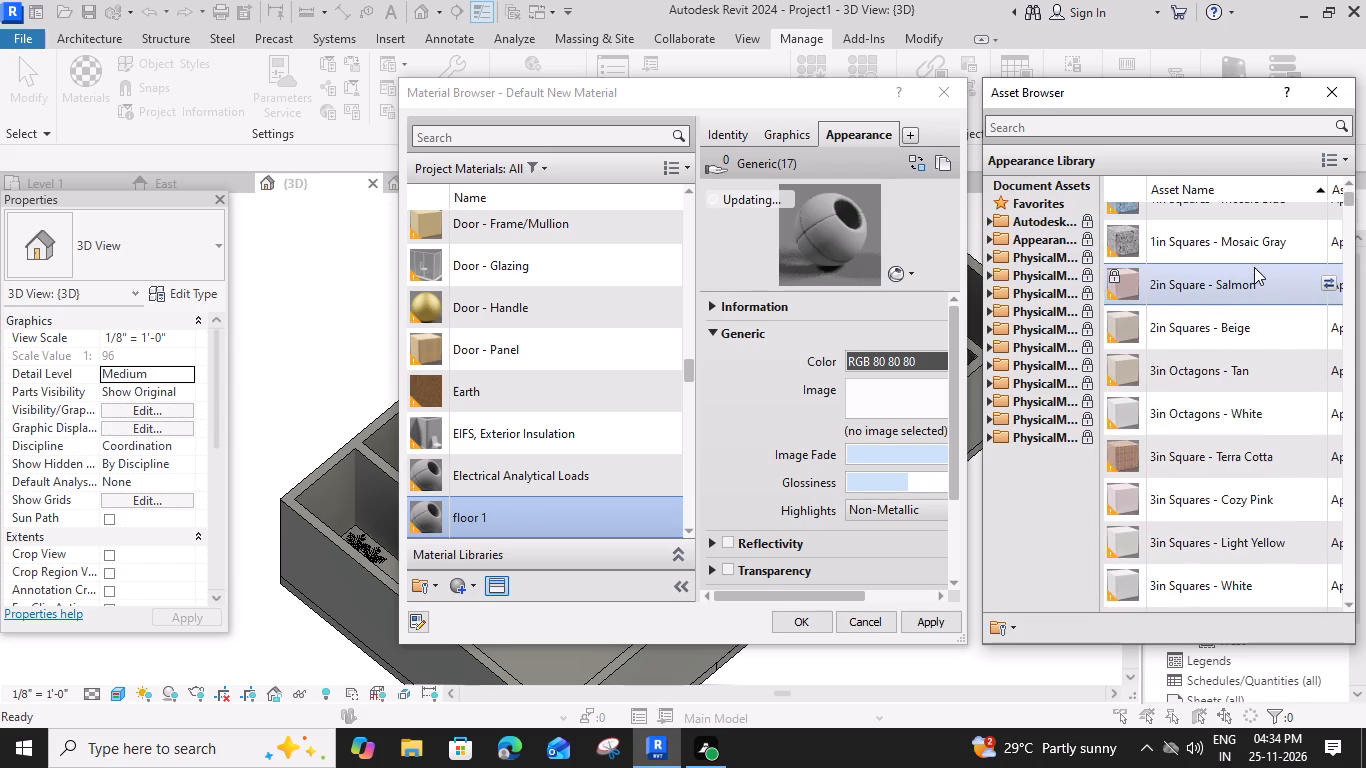
{"action": "left_click", "coordinate": [1250, 236]}
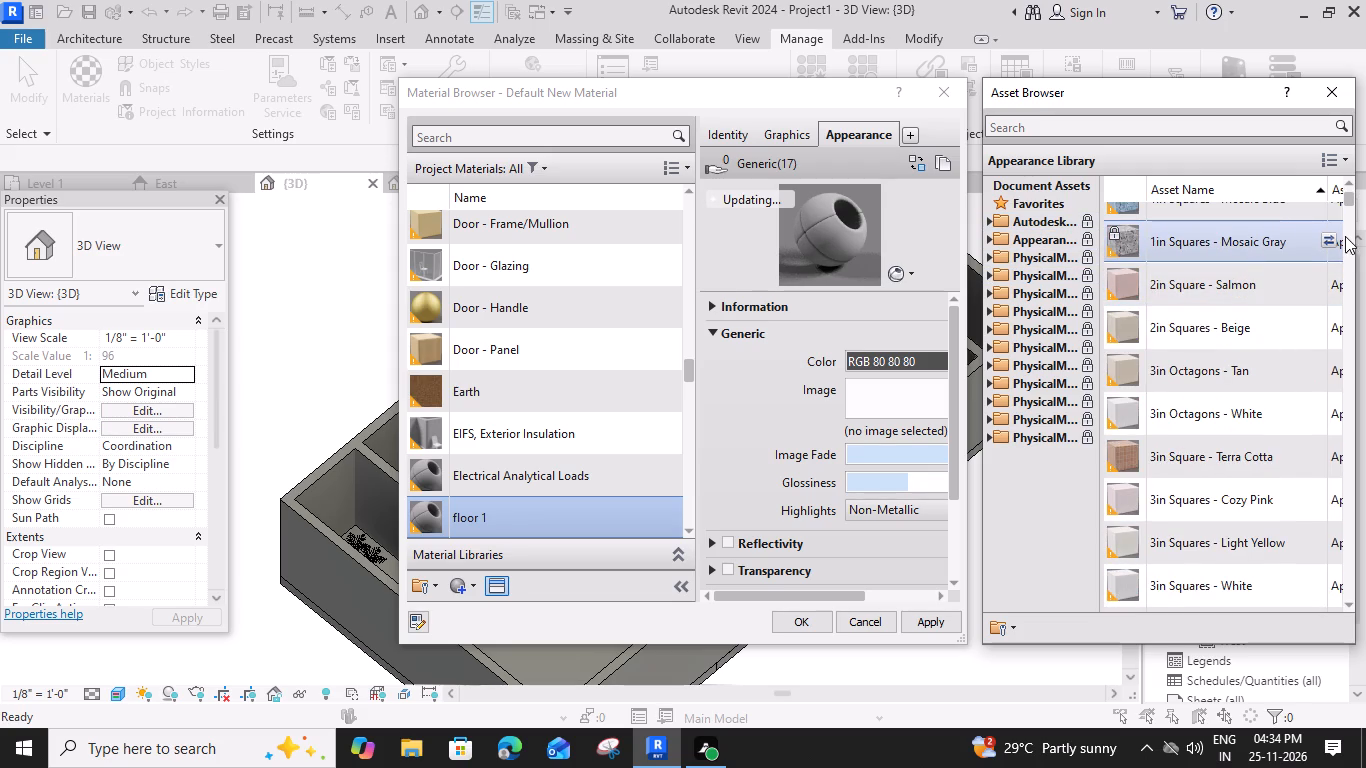
{"action": "left_click", "coordinate": [1332, 237]}
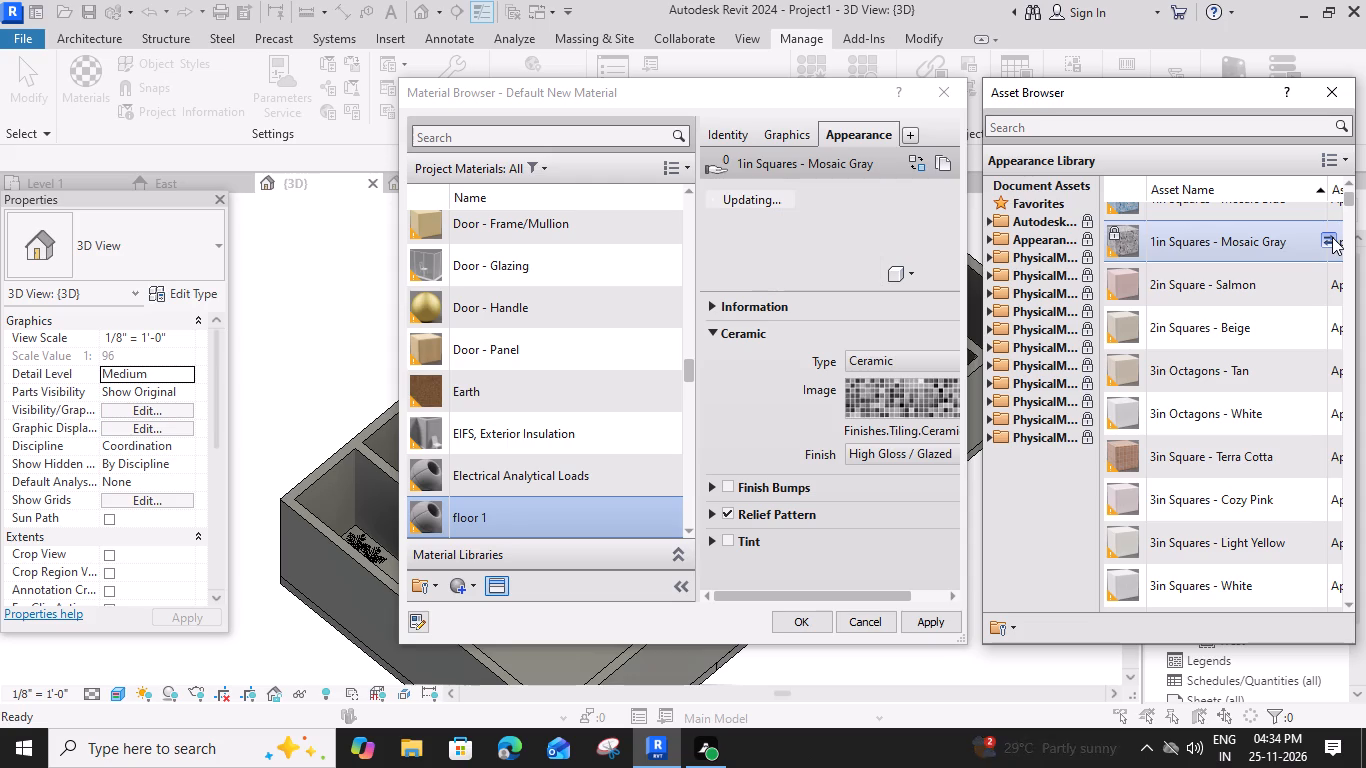
Try the 2in Square - Salmon asset, settle on 3in Square - Terra Cotta for floor 1's appearance, and accept the material.
{"action": "left_click", "coordinate": [1329, 283]}
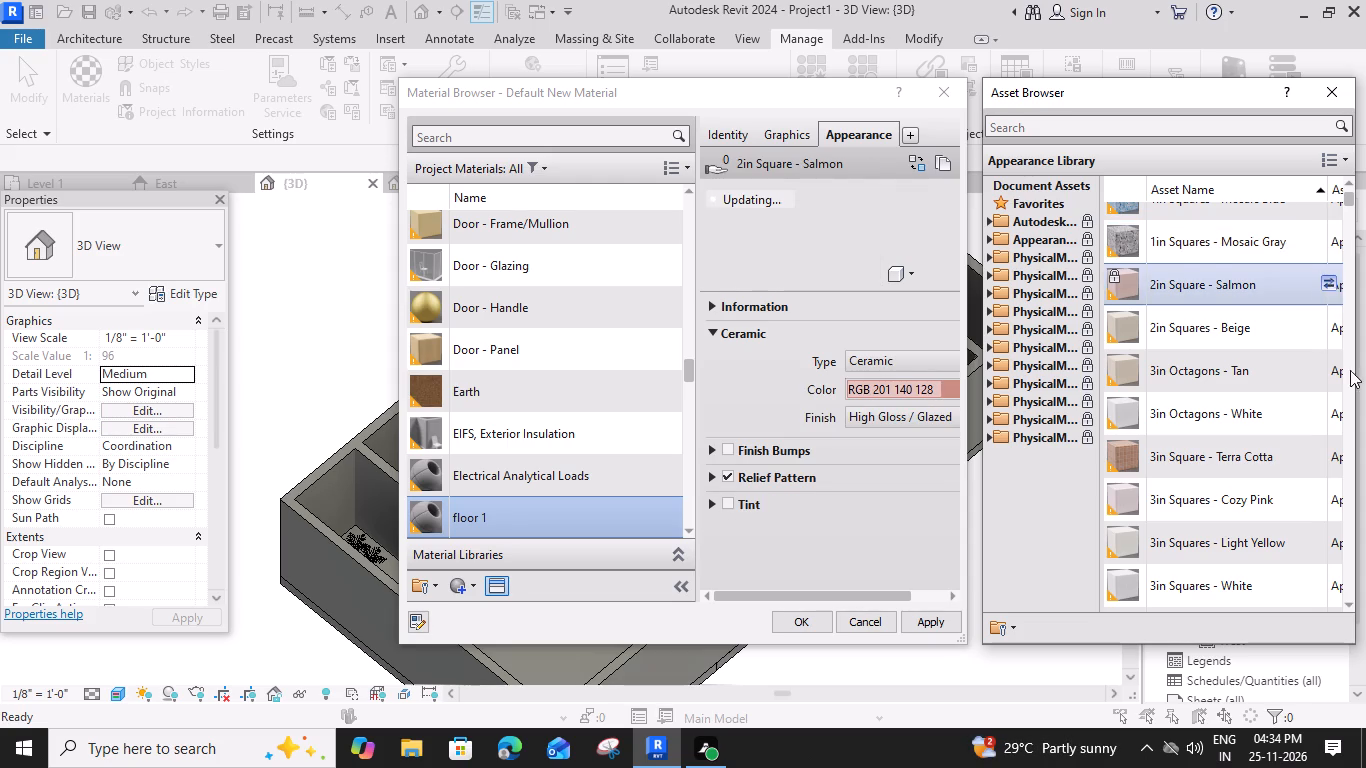
{"action": "left_click", "coordinate": [1324, 449]}
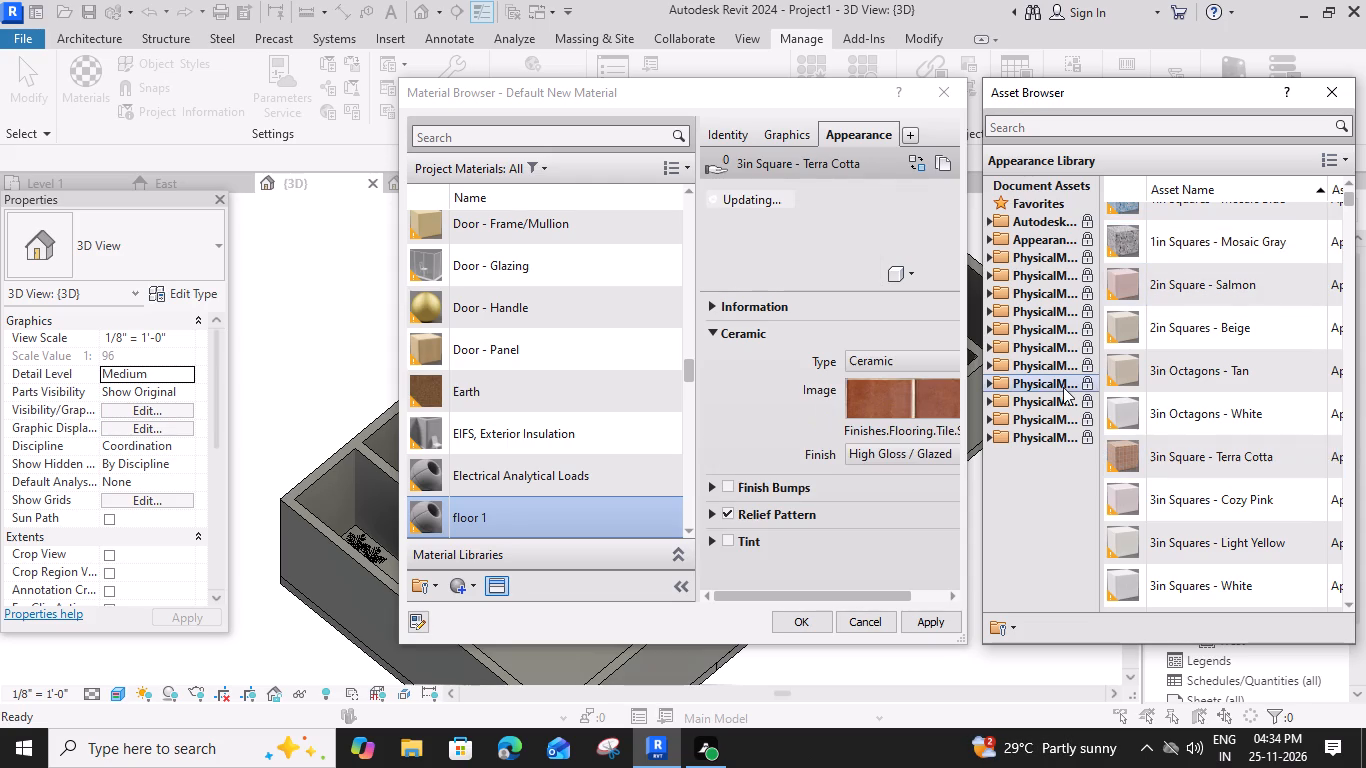
{"action": "left_click", "coordinate": [811, 623]}
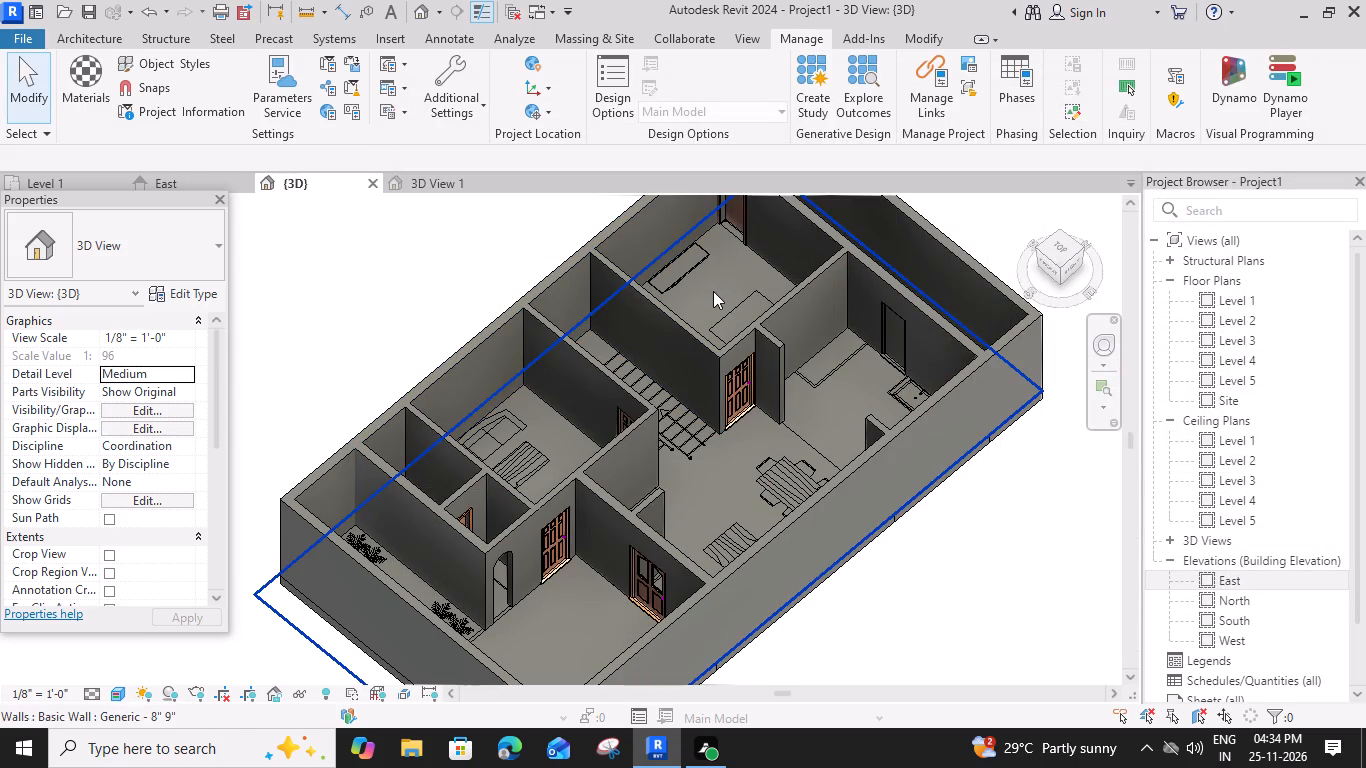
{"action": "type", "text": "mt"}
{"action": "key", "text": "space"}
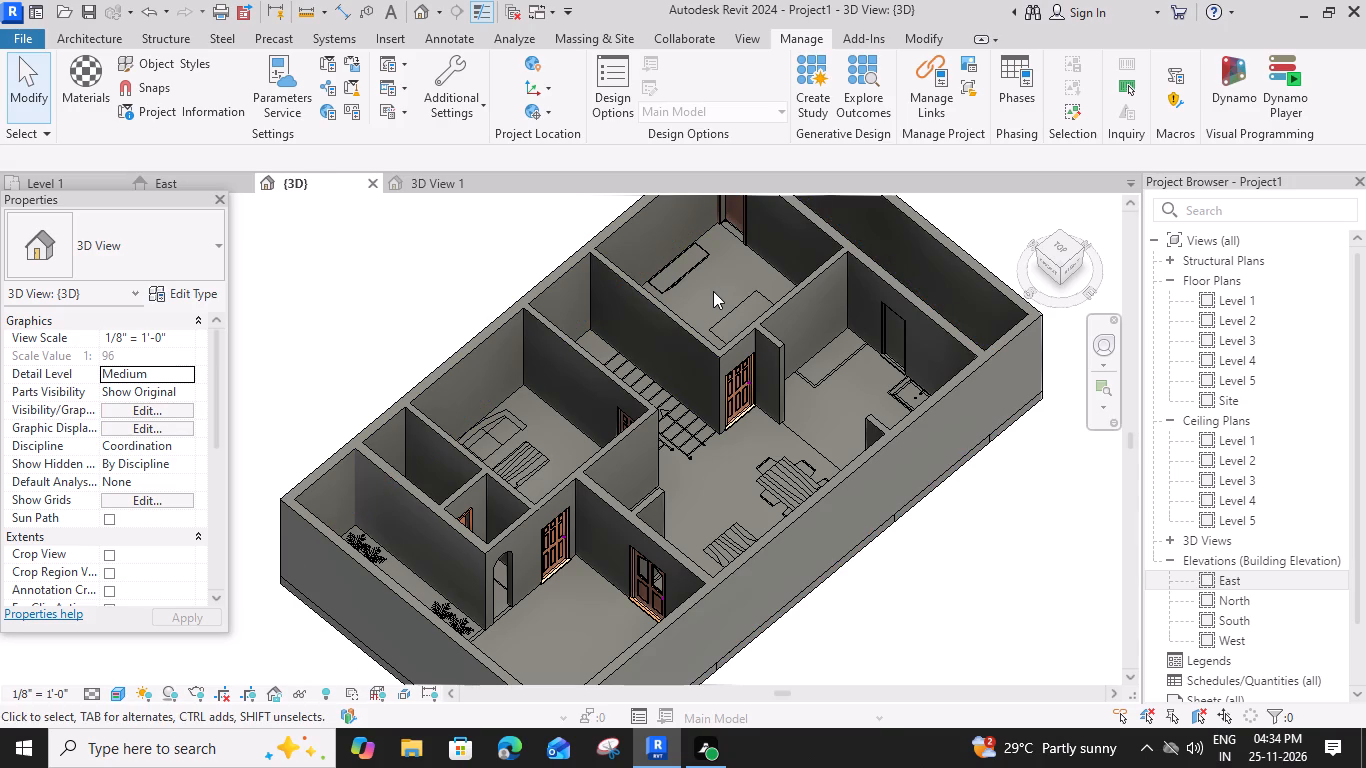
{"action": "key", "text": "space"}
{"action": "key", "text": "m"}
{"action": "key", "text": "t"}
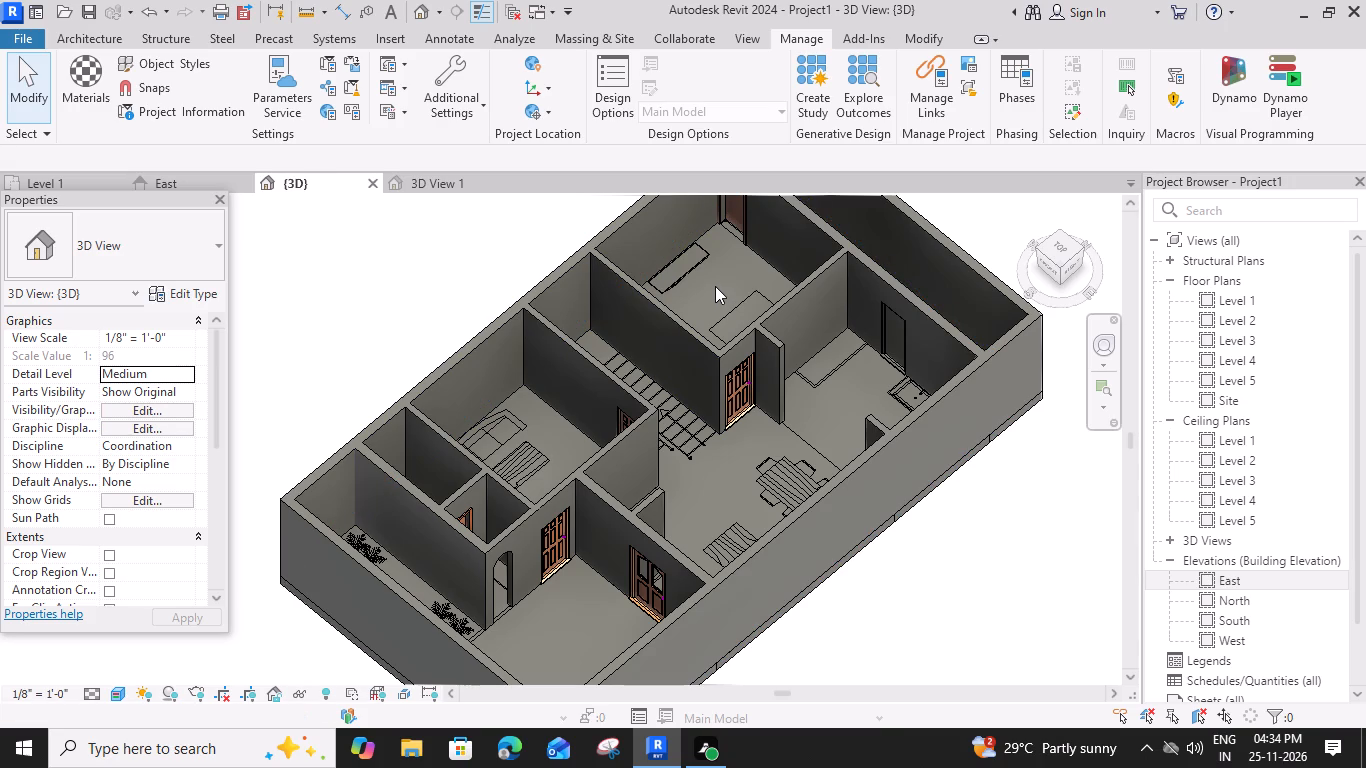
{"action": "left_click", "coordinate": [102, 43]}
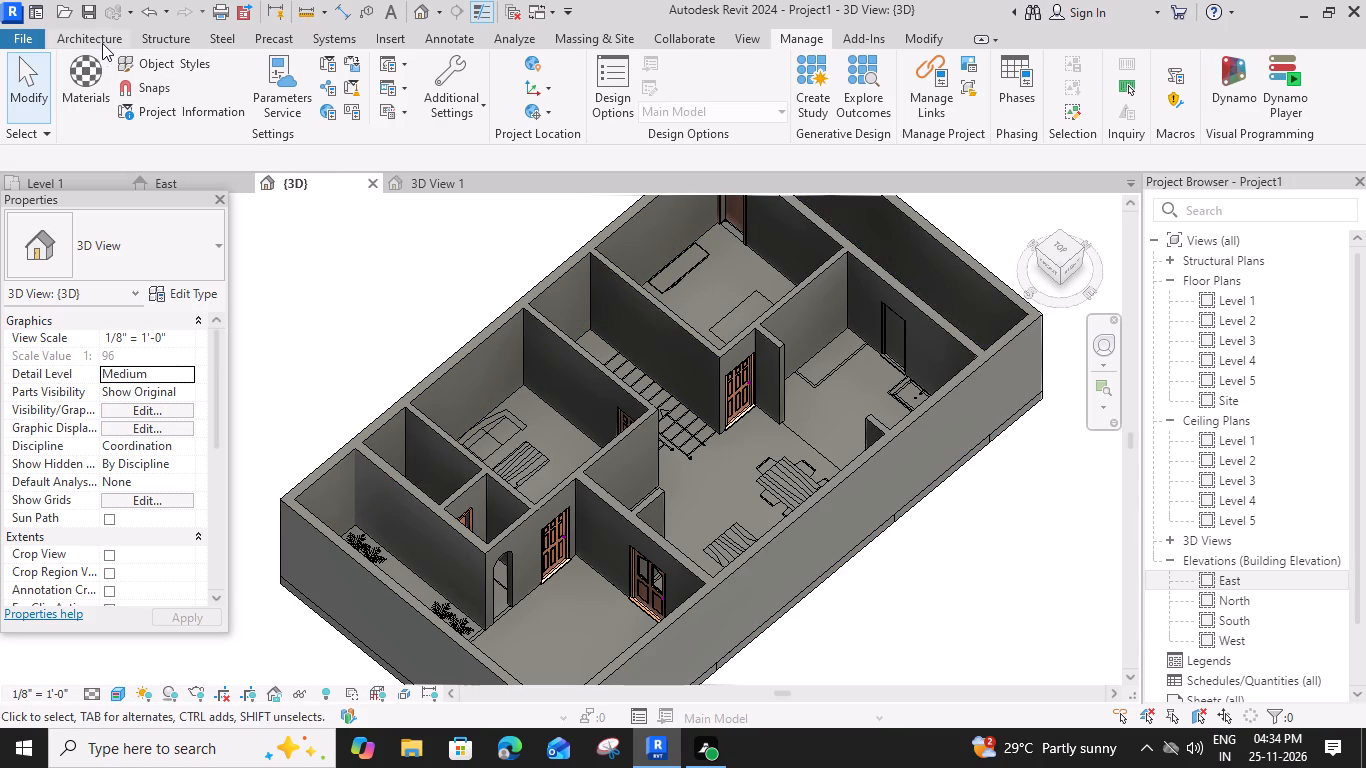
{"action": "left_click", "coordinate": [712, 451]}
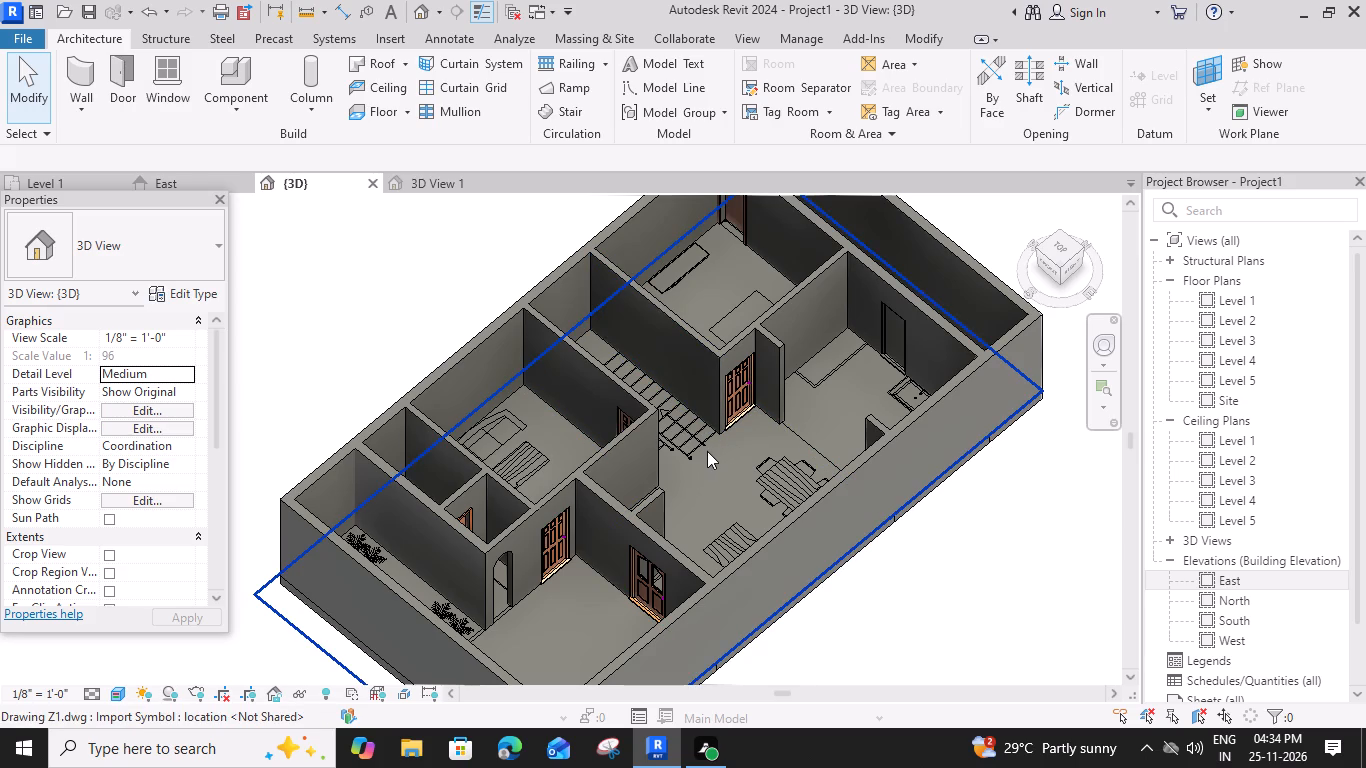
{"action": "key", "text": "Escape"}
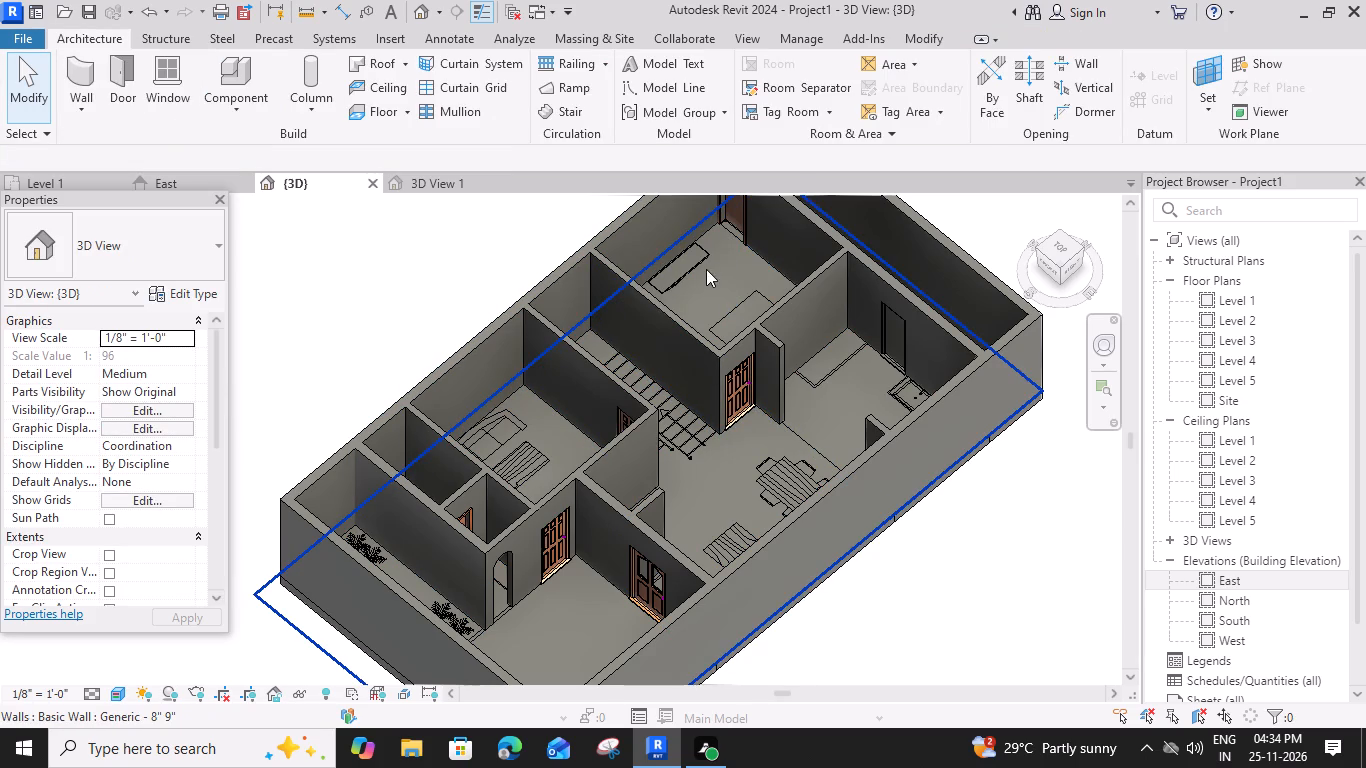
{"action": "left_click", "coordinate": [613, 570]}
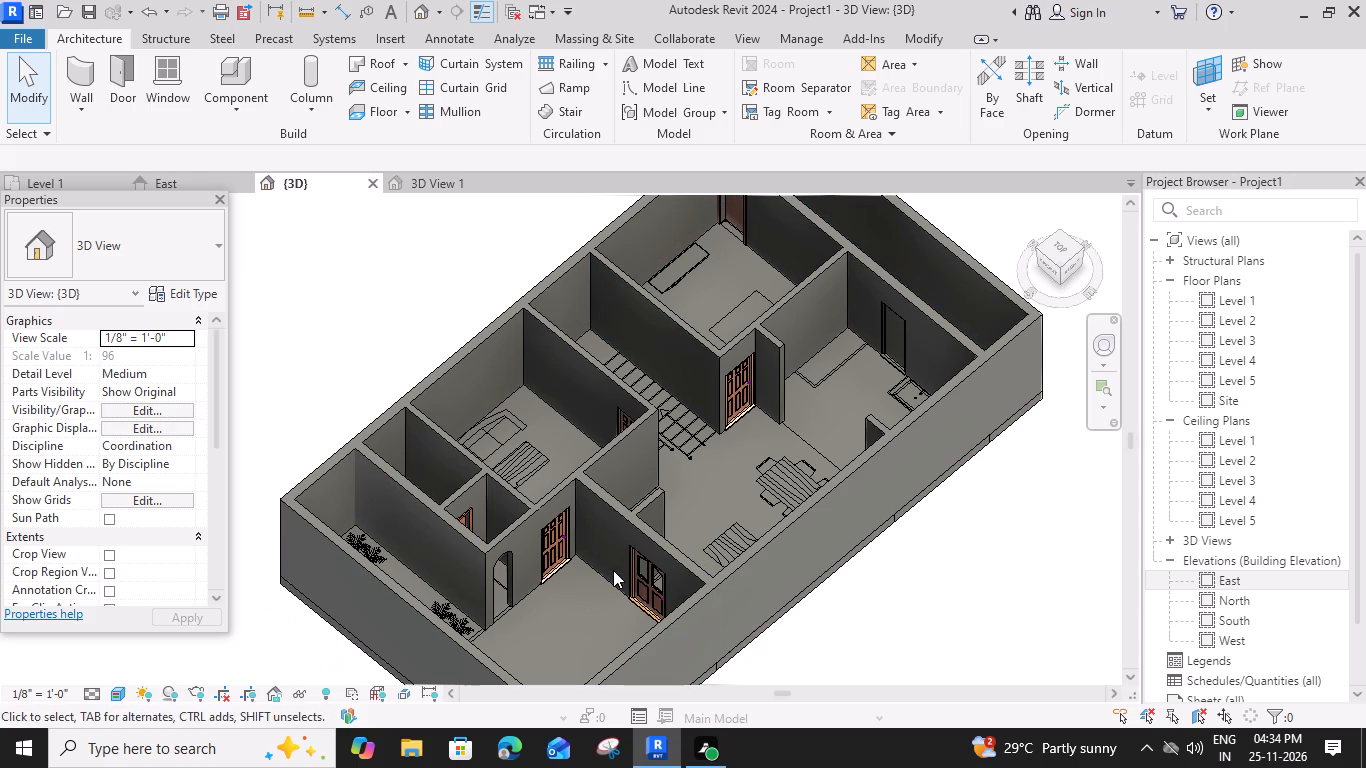
Start the Paint tool and apply the floor 1 material to the floor of the far room behind the staircase.
{"action": "left_click", "coordinate": [611, 512]}
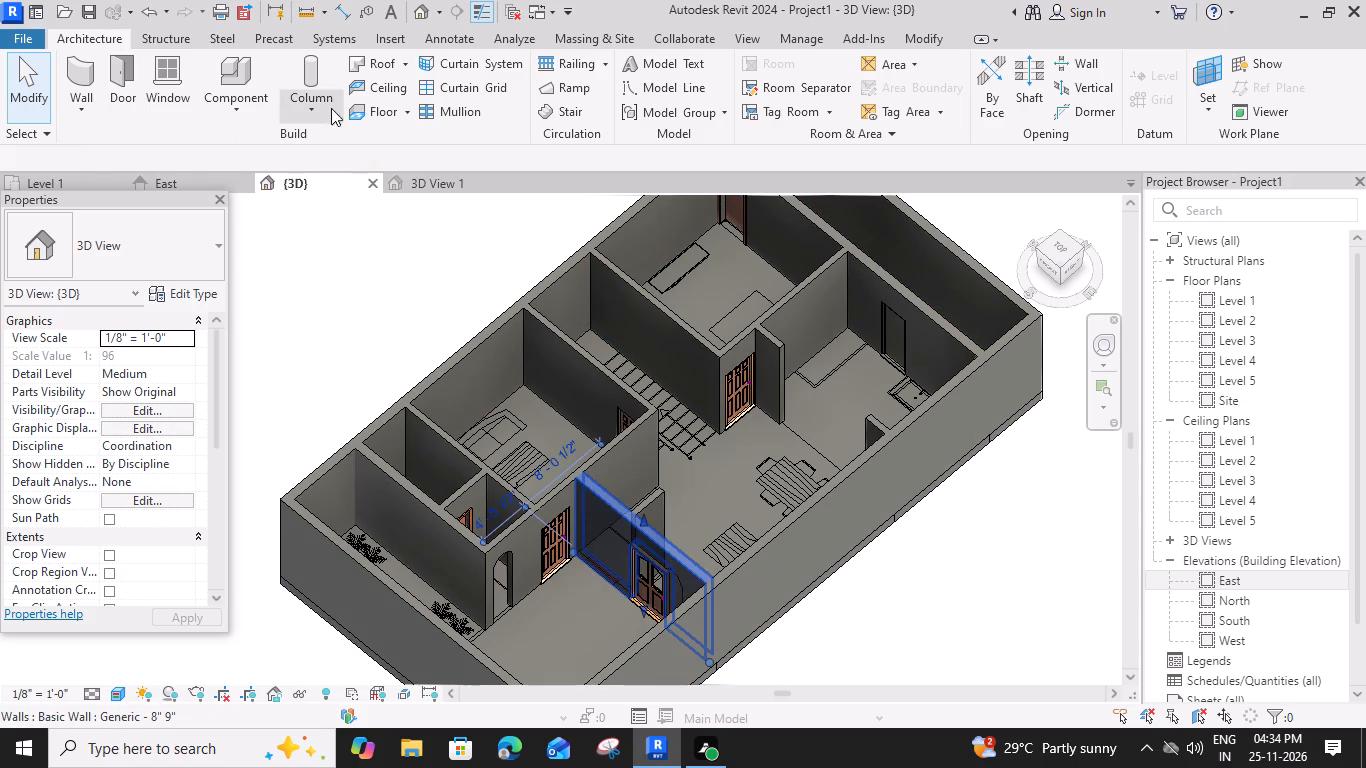
{"action": "left_click", "coordinate": [372, 114]}
{"action": "left_click", "coordinate": [329, 90]}
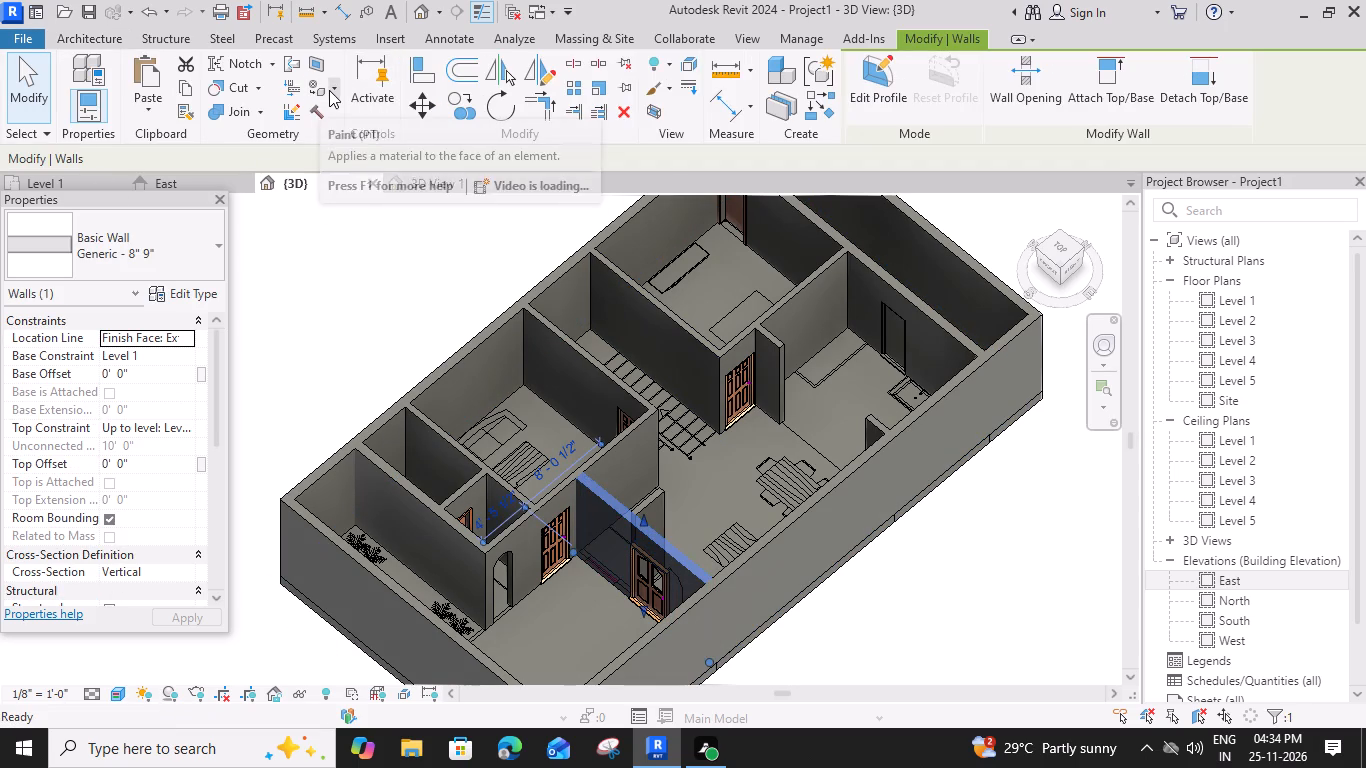
{"action": "left_click", "coordinate": [344, 121]}
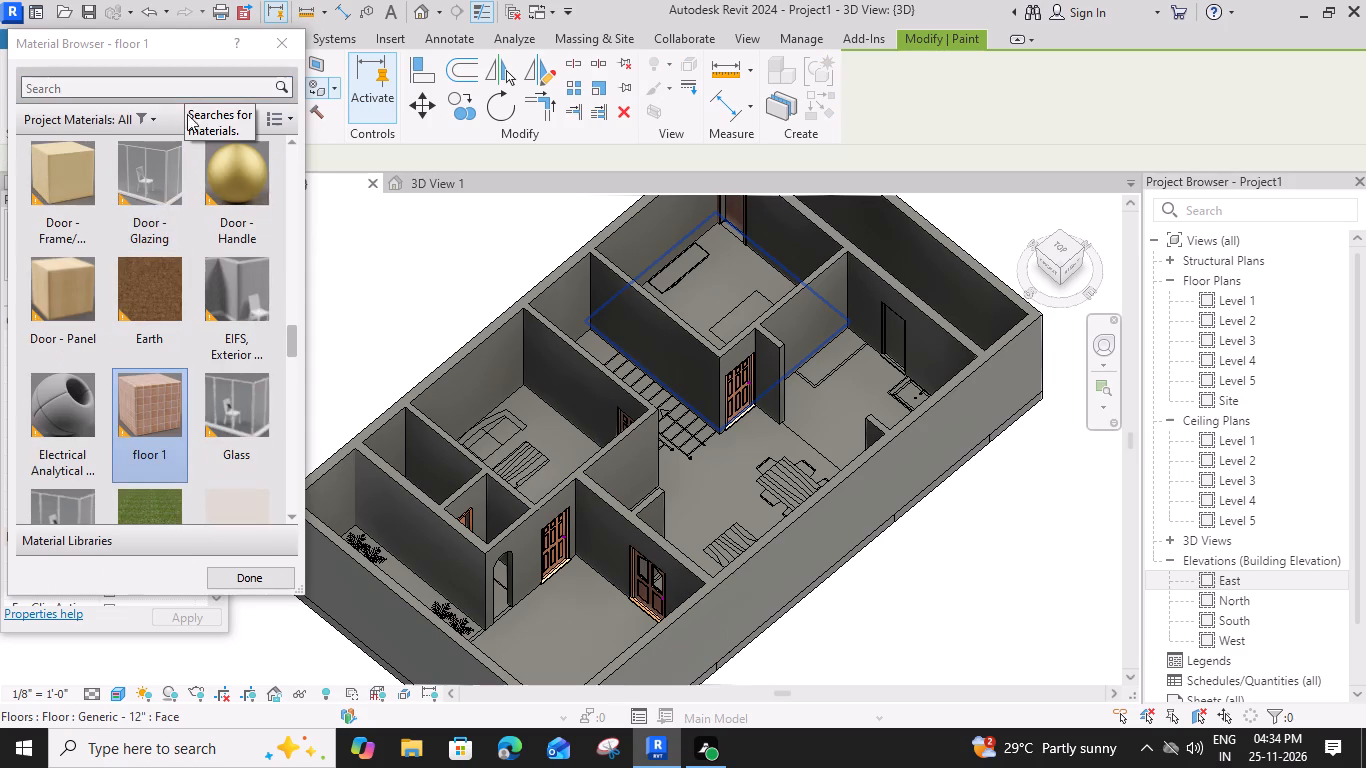
{"action": "left_click", "coordinate": [145, 336]}
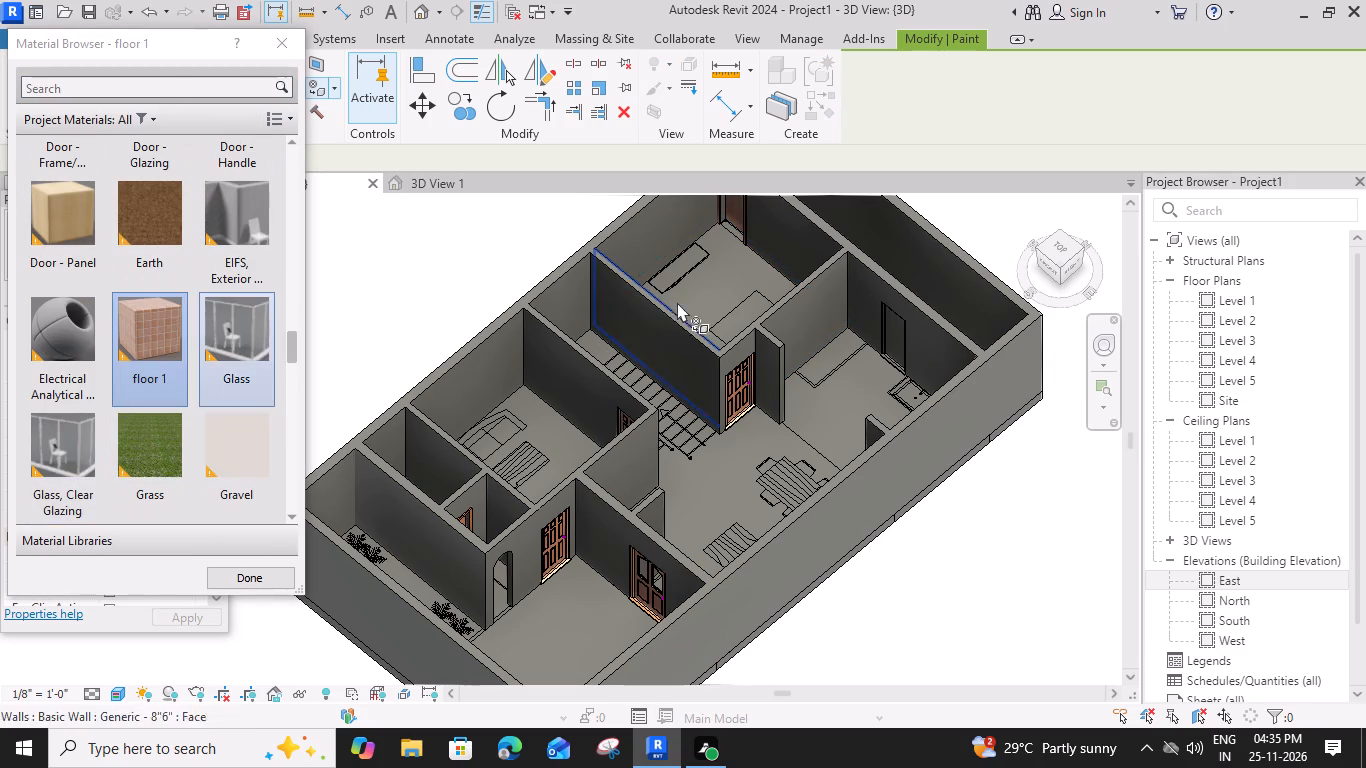
{"action": "left_click", "coordinate": [696, 300]}
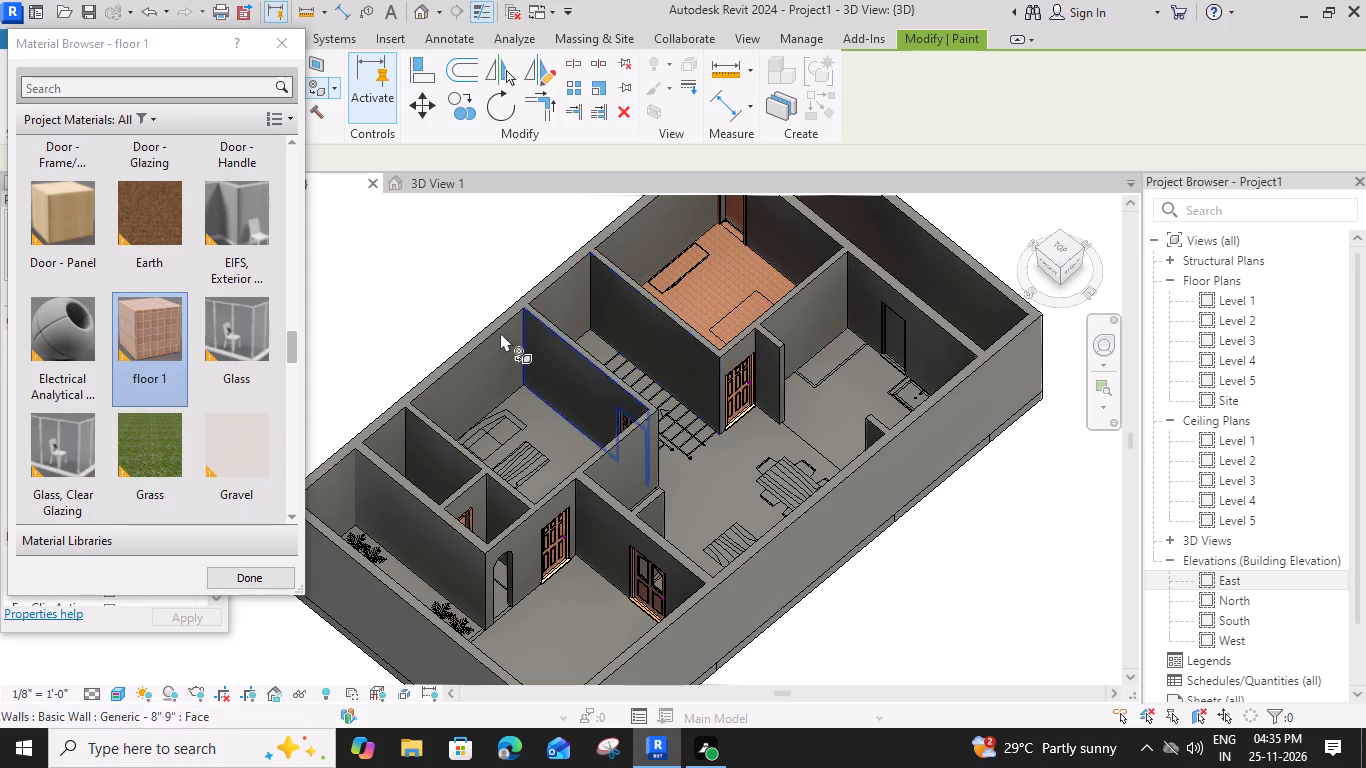
Paint the planting strip with the two plants beside the arched wall using the Grass material.
{"action": "left_click", "coordinate": [151, 445]}
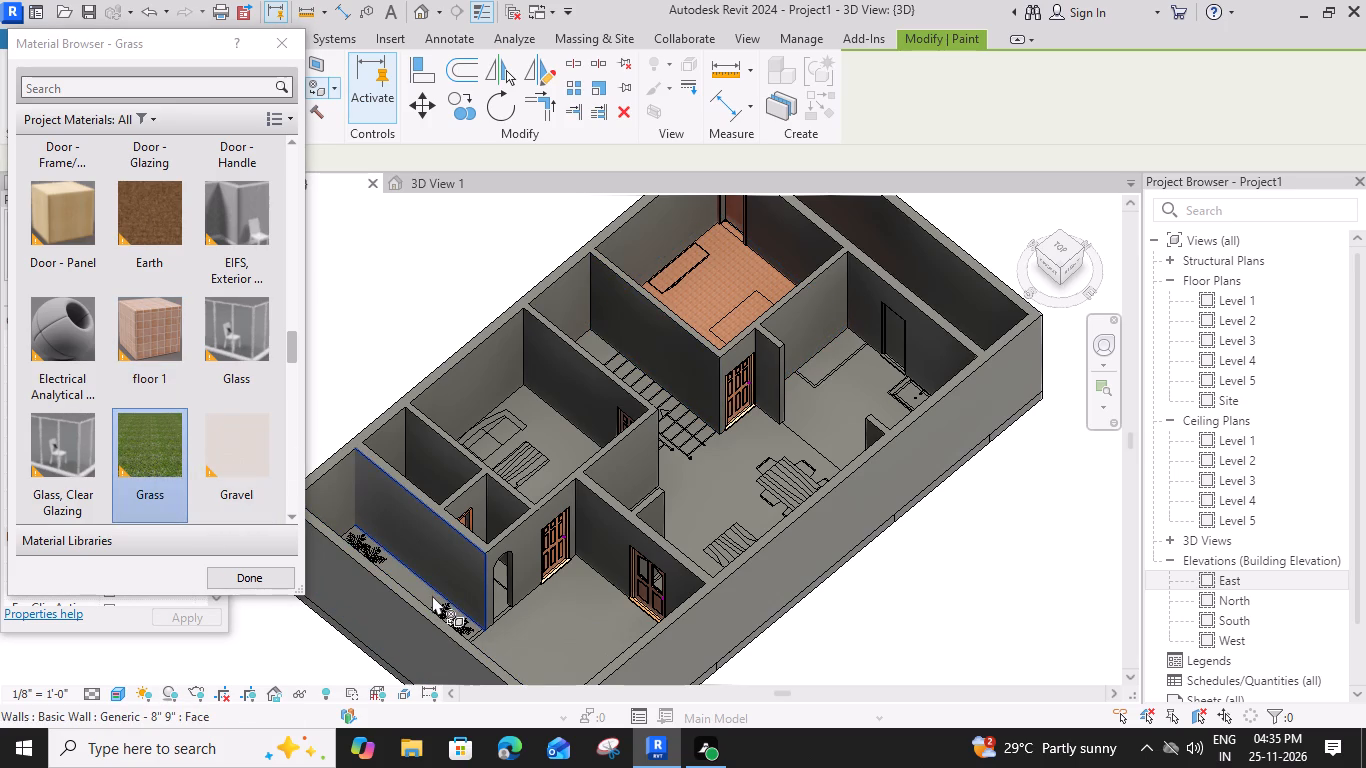
{"action": "middle_click_drag", "start_coordinate": [432, 595], "coordinate": [416, 609], "text": "shift"}
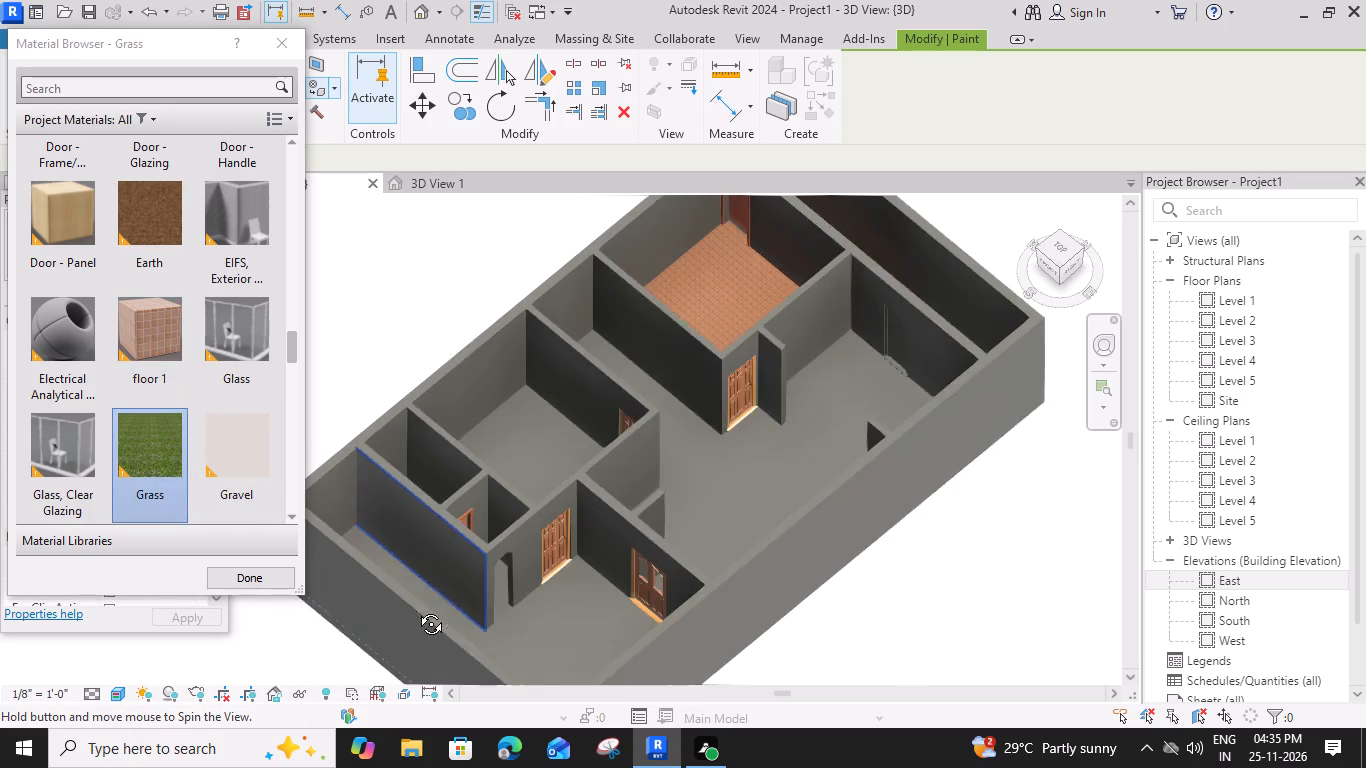
{"action": "middle_click_drag", "start_coordinate": [416, 609], "coordinate": [405, 618], "text": "shift"}
{"action": "left_click", "coordinate": [447, 619]}
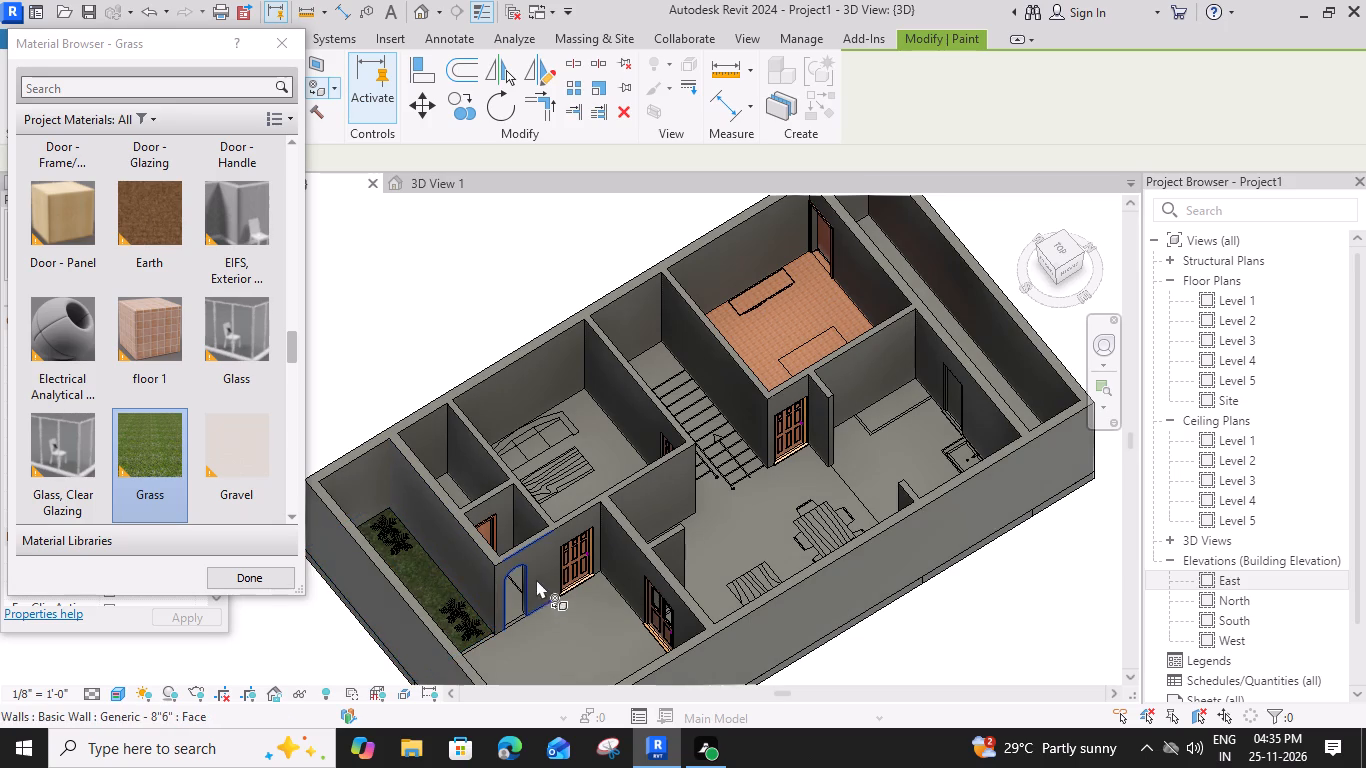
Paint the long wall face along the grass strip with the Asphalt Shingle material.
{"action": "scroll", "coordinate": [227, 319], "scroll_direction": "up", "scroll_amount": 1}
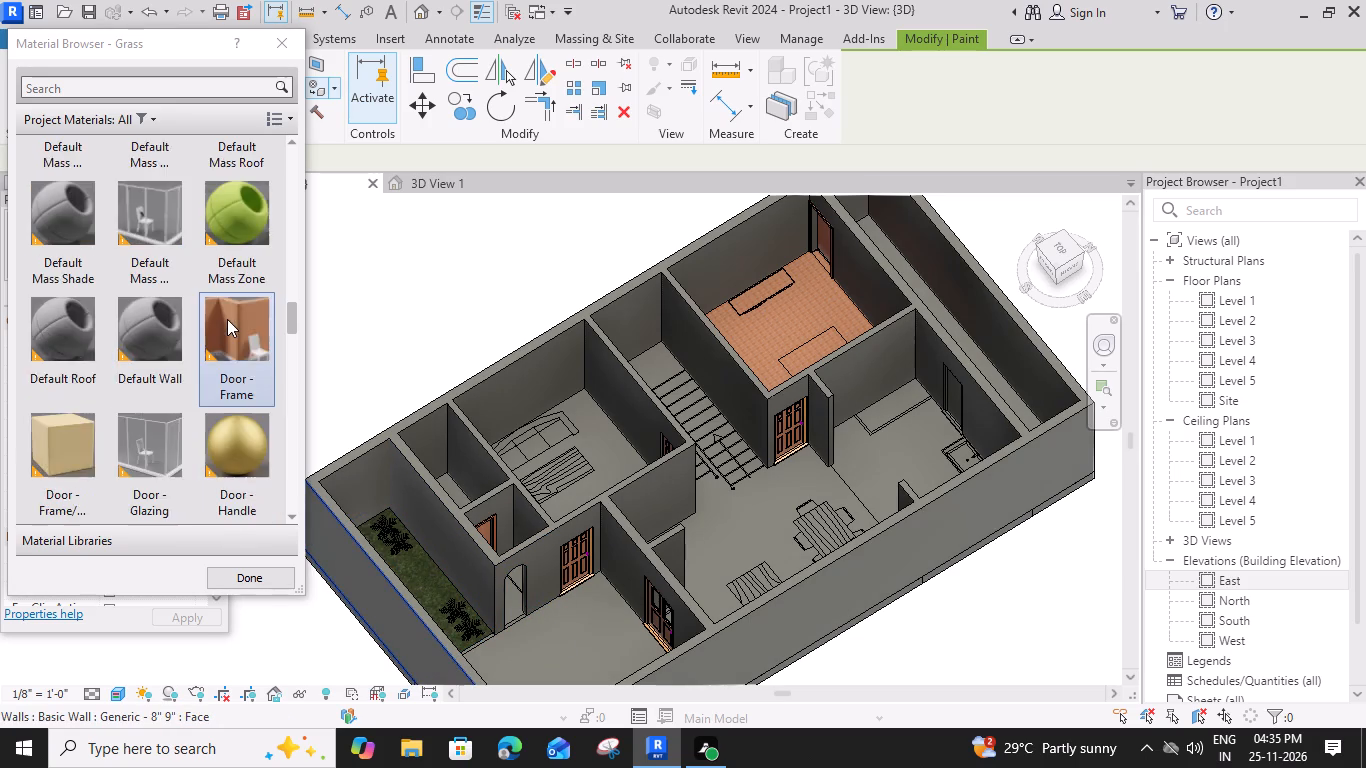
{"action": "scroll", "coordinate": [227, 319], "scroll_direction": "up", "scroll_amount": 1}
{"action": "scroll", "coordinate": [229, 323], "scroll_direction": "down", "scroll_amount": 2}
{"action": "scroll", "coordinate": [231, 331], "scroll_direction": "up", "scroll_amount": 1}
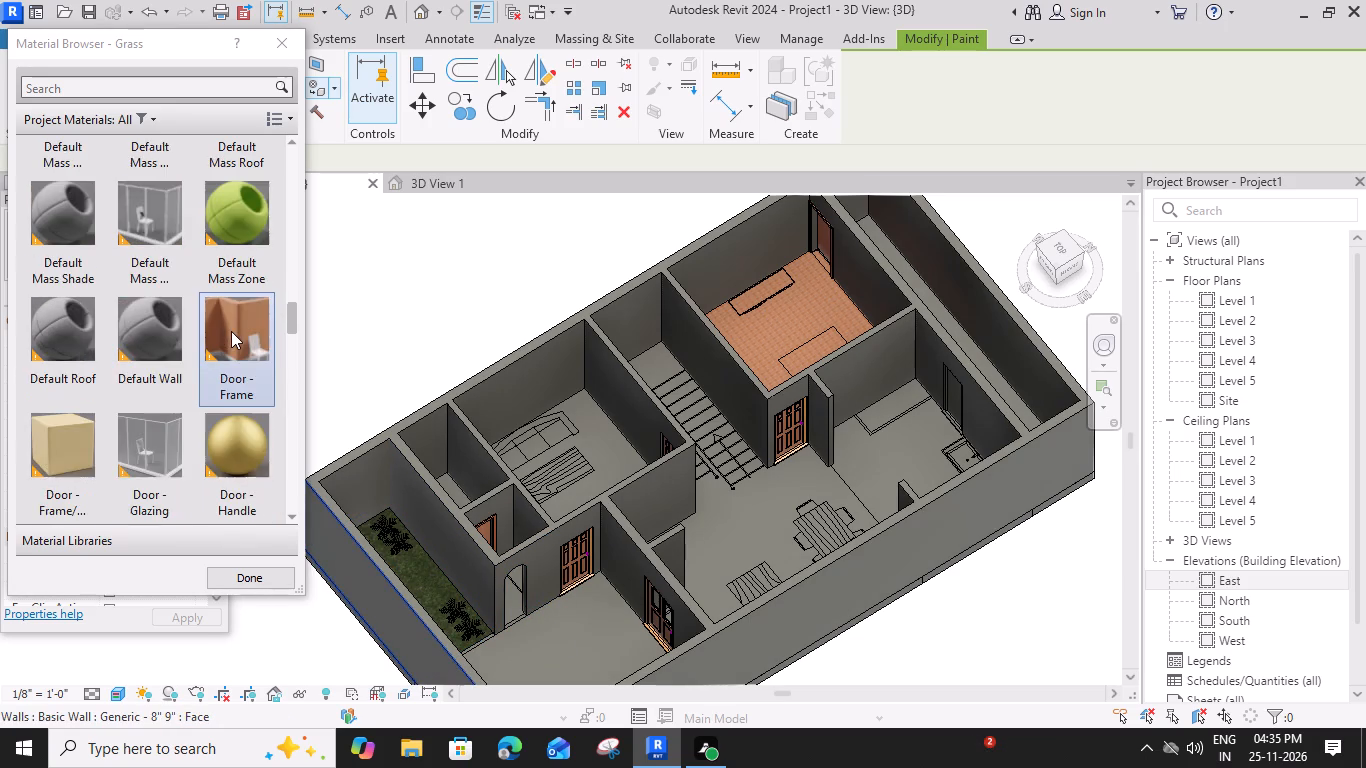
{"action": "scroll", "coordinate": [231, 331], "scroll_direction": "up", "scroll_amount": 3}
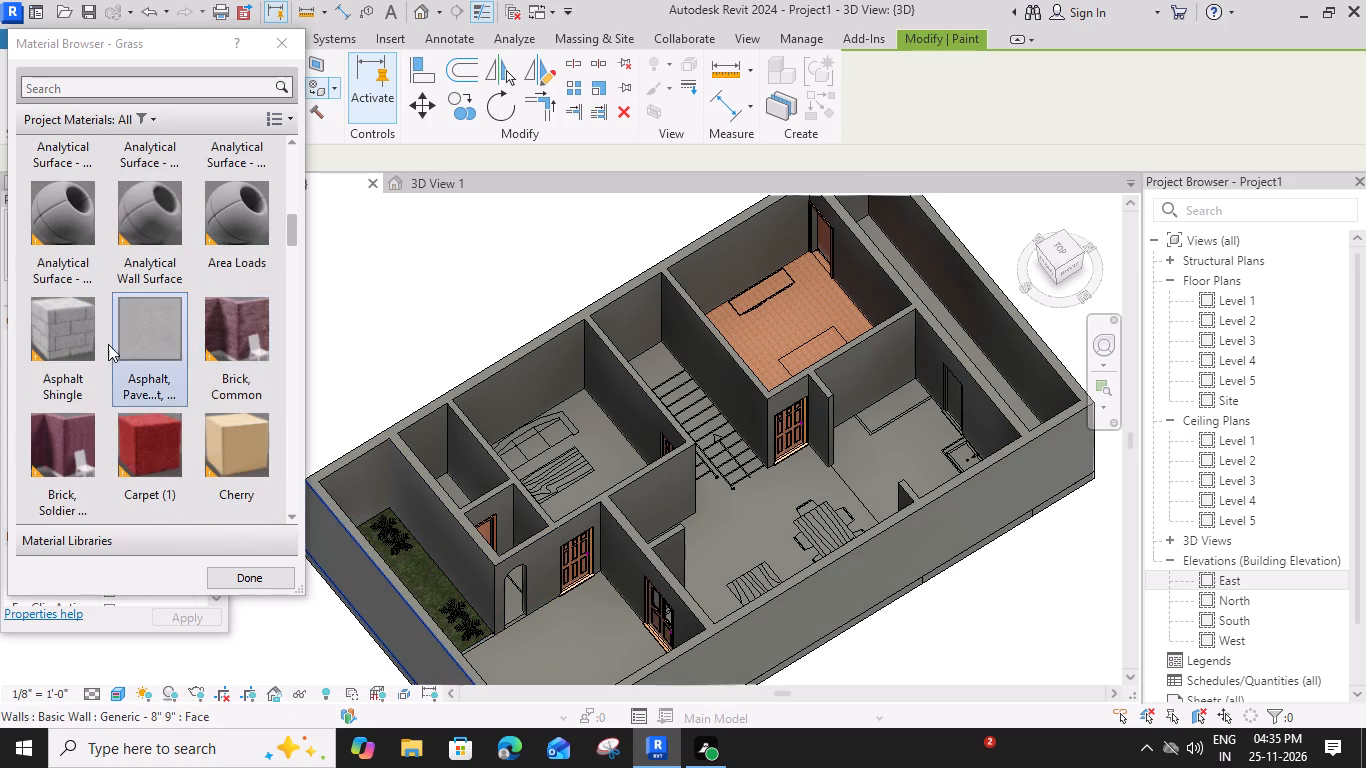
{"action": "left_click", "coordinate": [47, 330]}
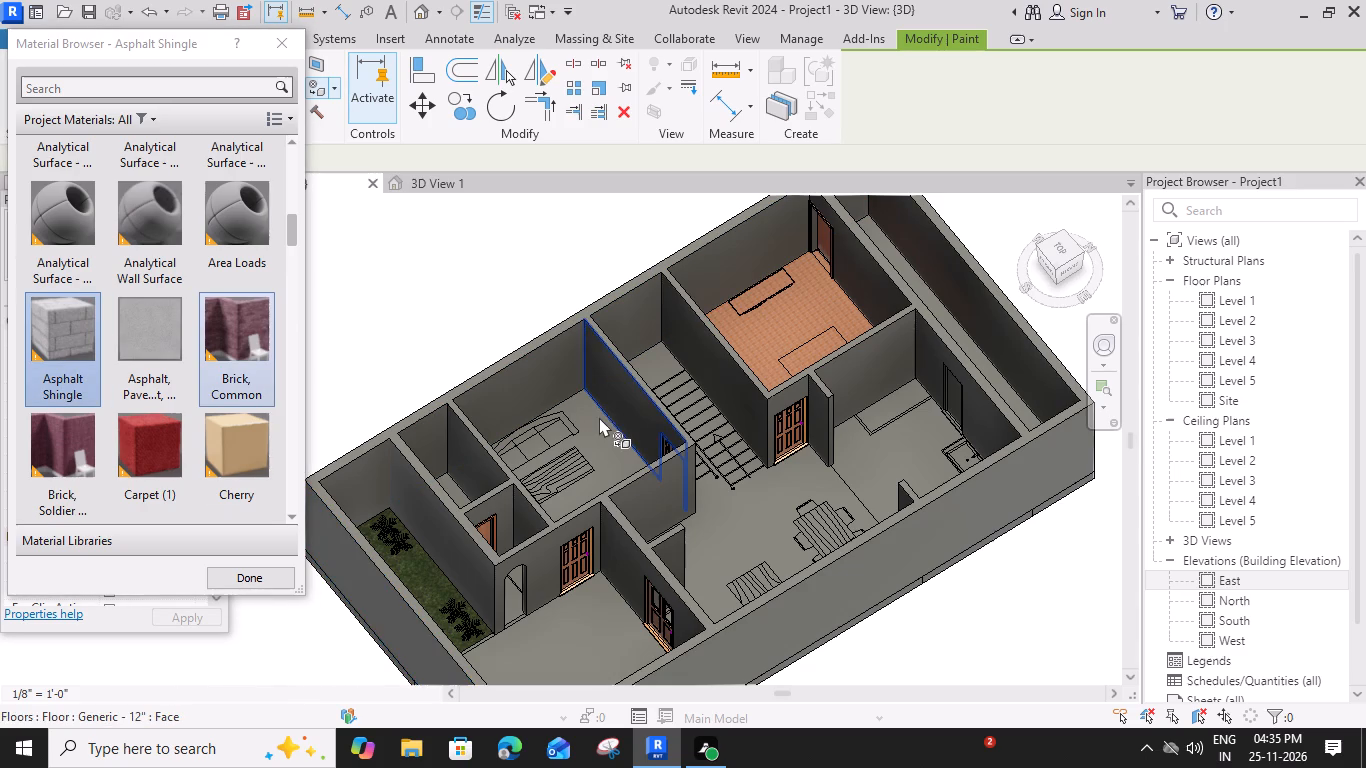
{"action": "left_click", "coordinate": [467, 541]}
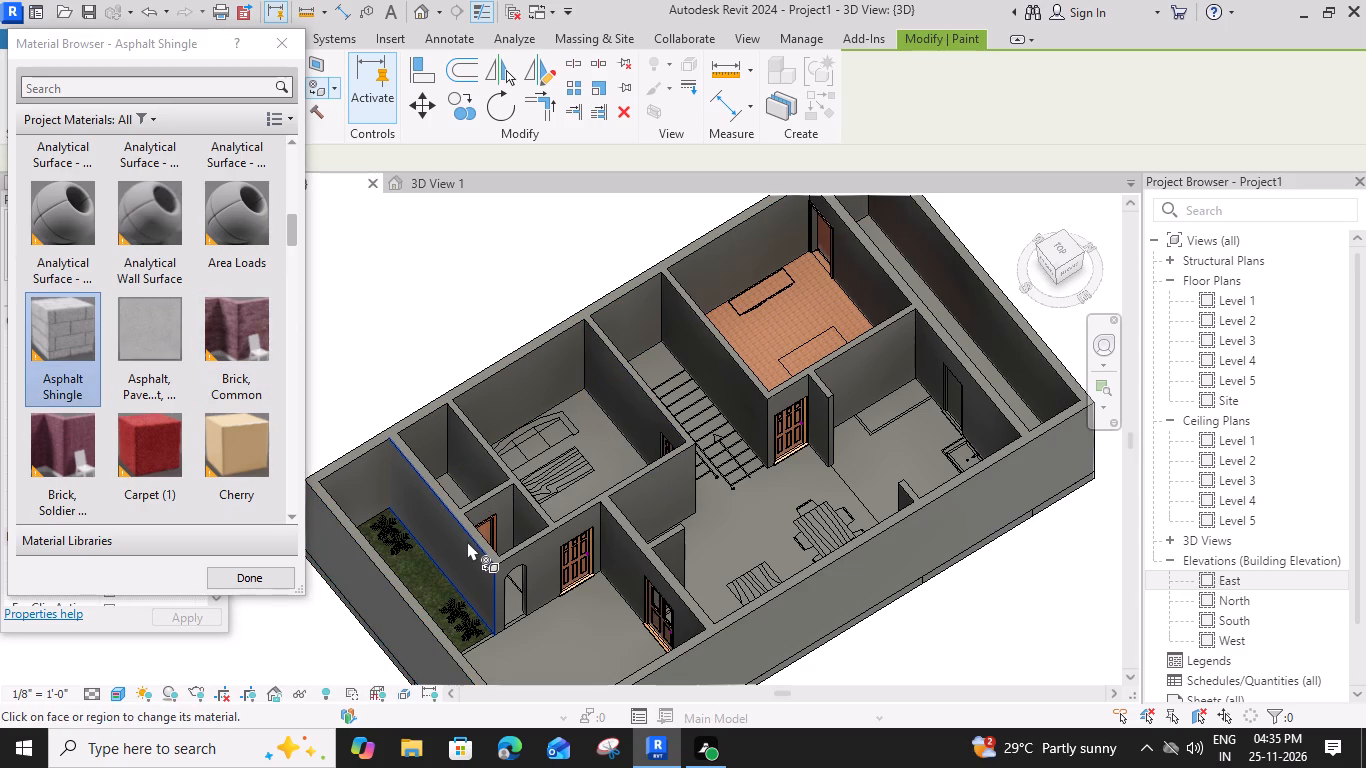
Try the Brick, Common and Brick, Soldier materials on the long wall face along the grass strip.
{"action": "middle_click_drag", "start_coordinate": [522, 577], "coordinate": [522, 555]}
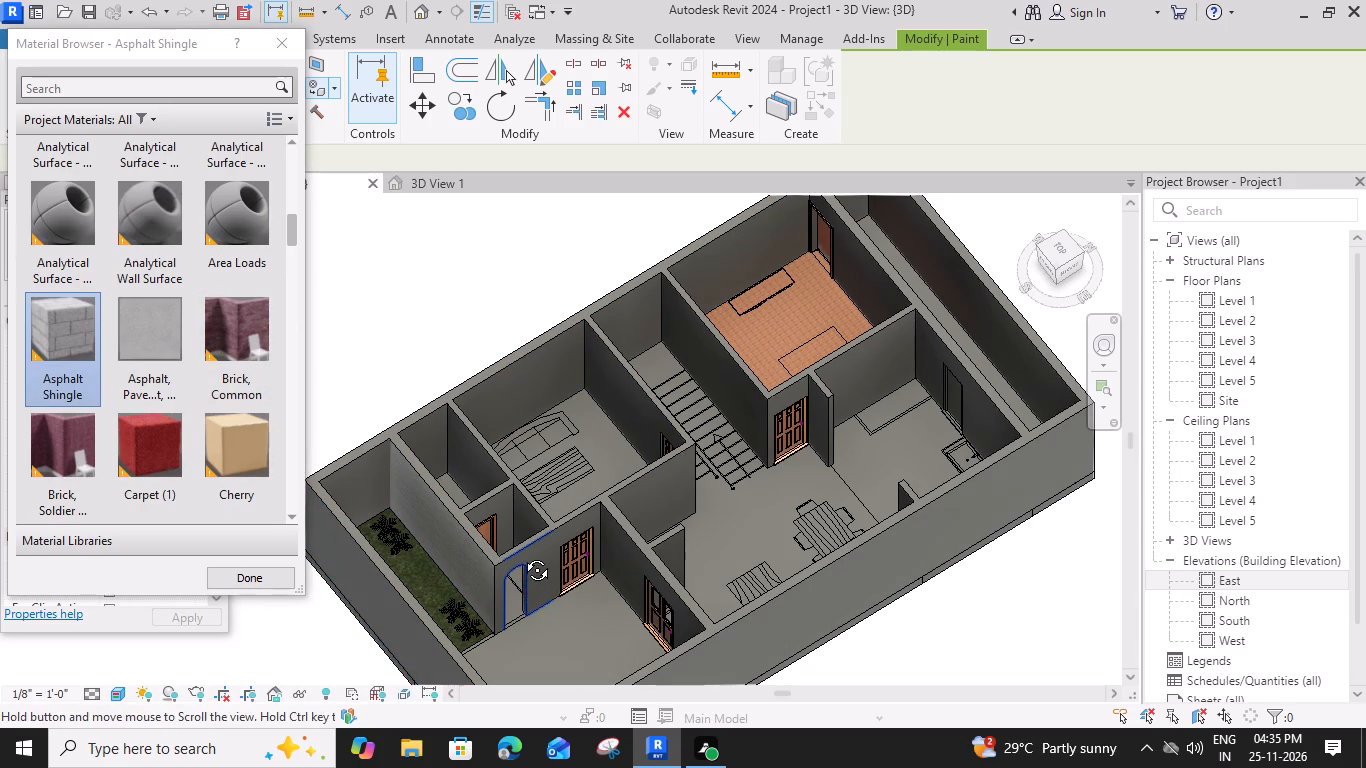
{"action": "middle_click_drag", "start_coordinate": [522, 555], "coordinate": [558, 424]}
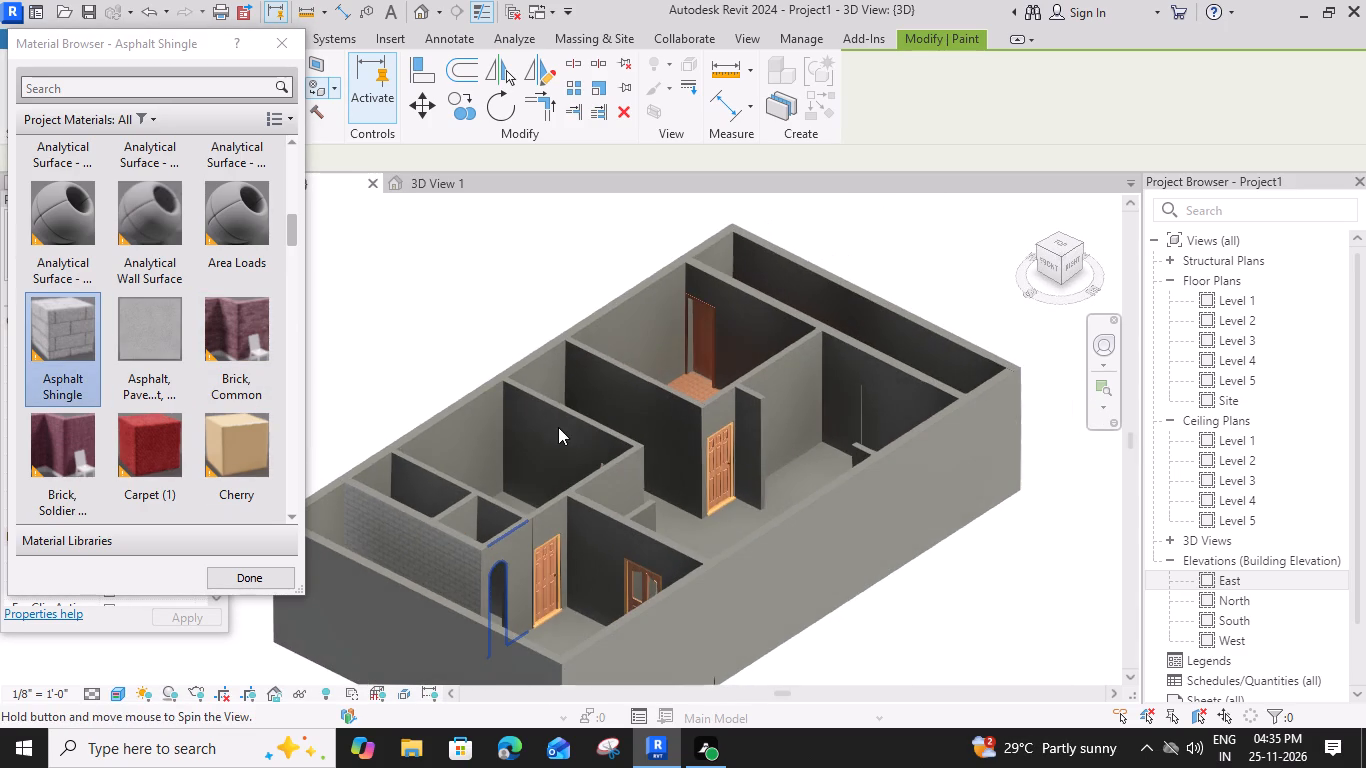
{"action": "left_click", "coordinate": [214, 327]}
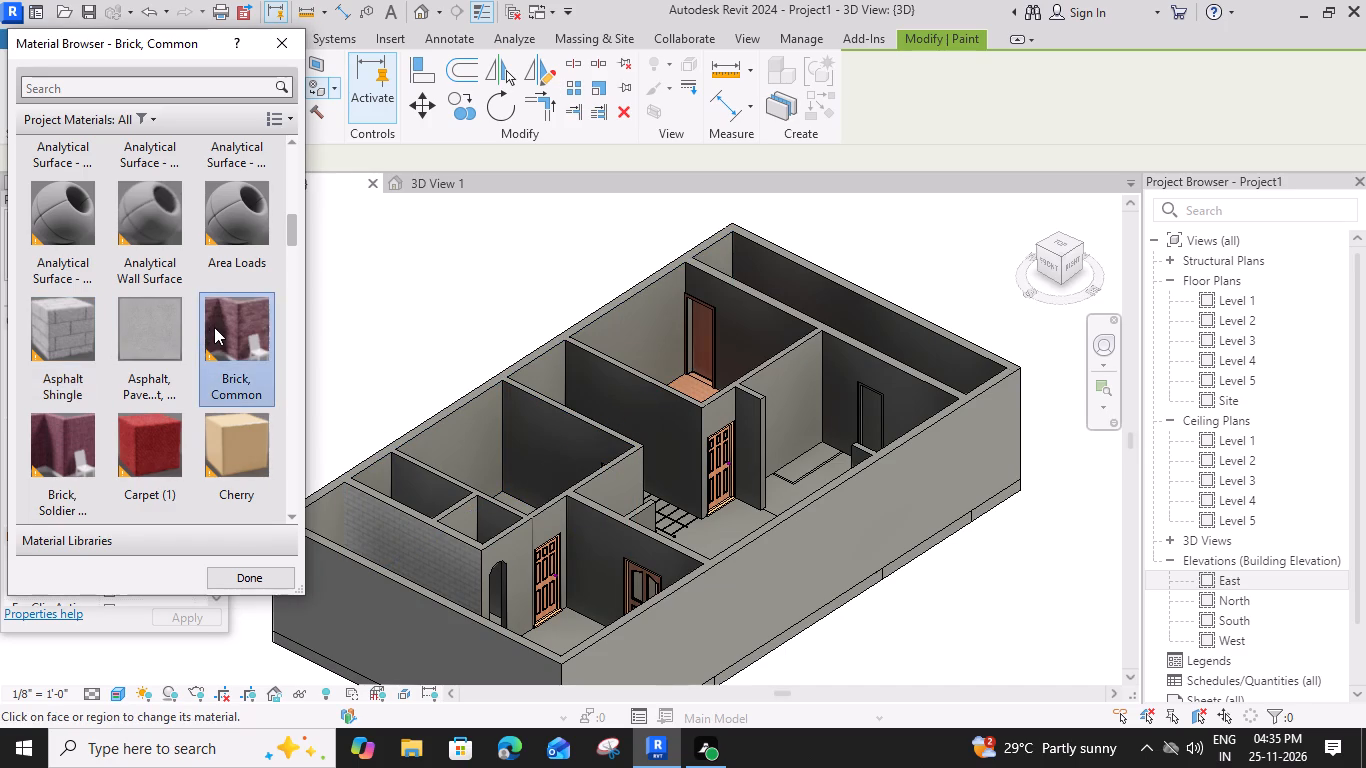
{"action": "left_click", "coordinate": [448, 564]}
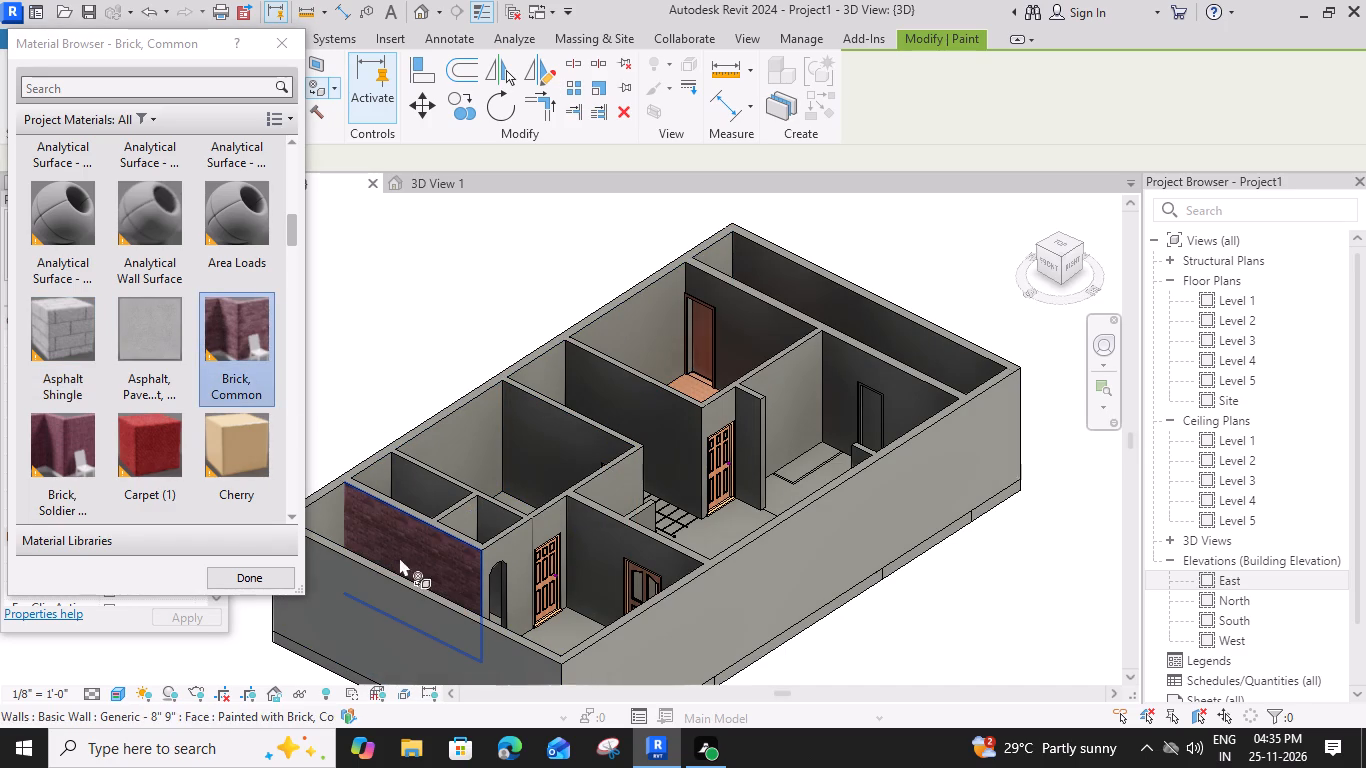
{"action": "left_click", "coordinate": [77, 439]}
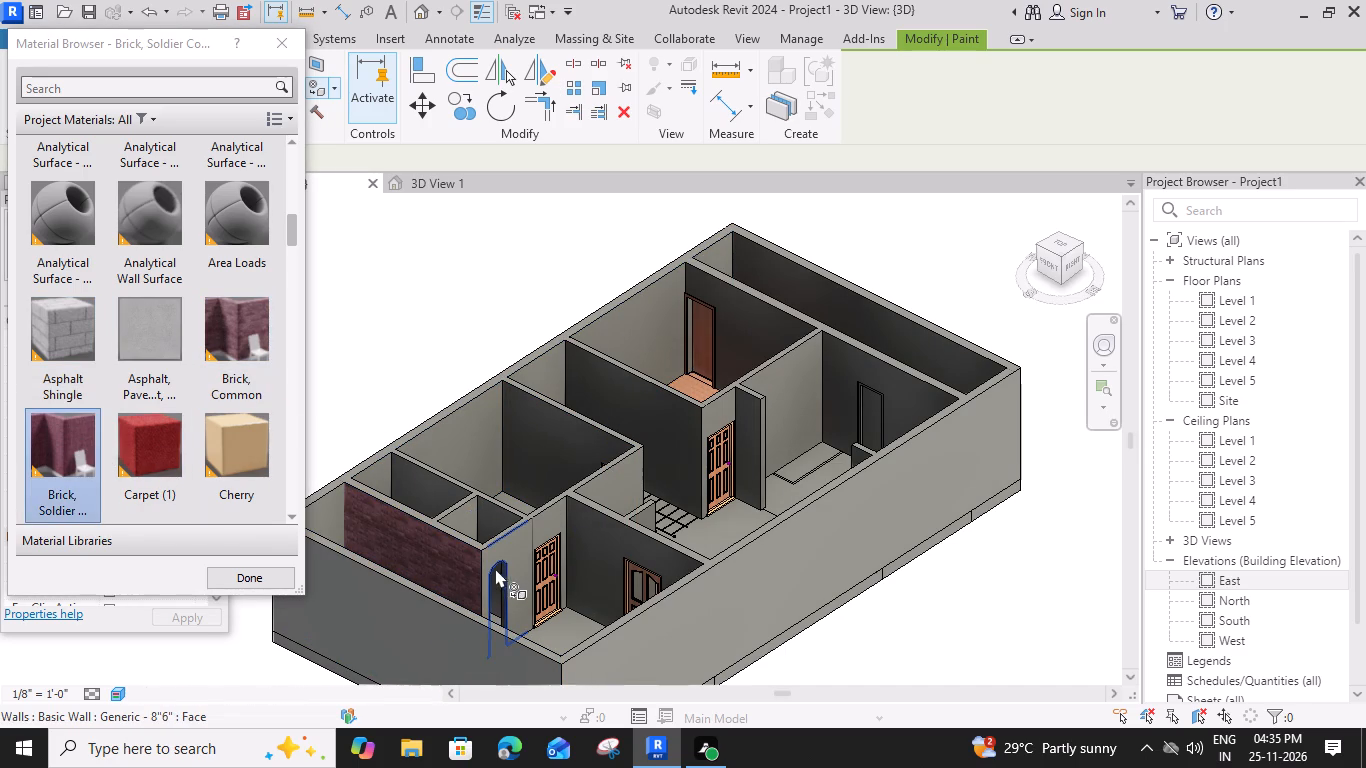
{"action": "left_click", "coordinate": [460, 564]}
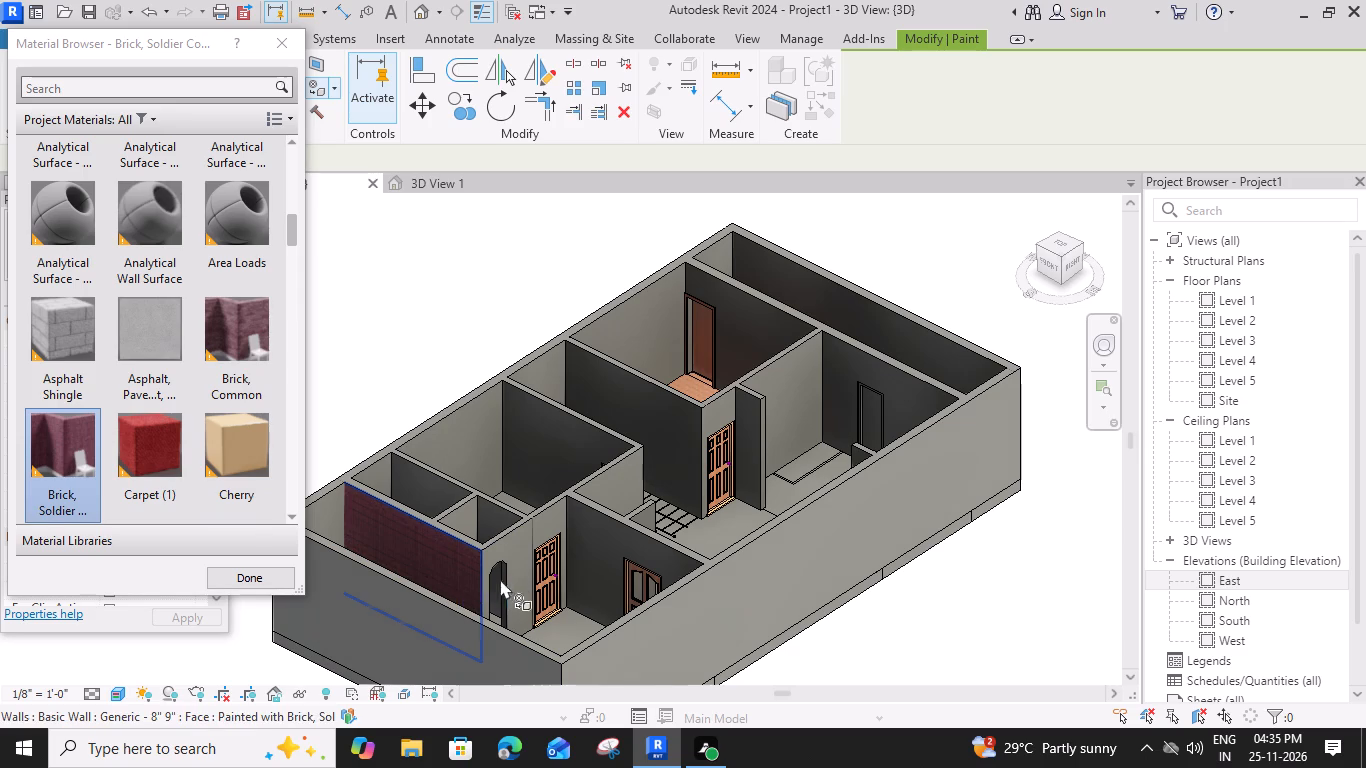
Repaint the long wall face along the grass strip with the Brick, Common material.
{"action": "scroll", "coordinate": [454, 568], "scroll_direction": "up", "scroll_amount": 9}
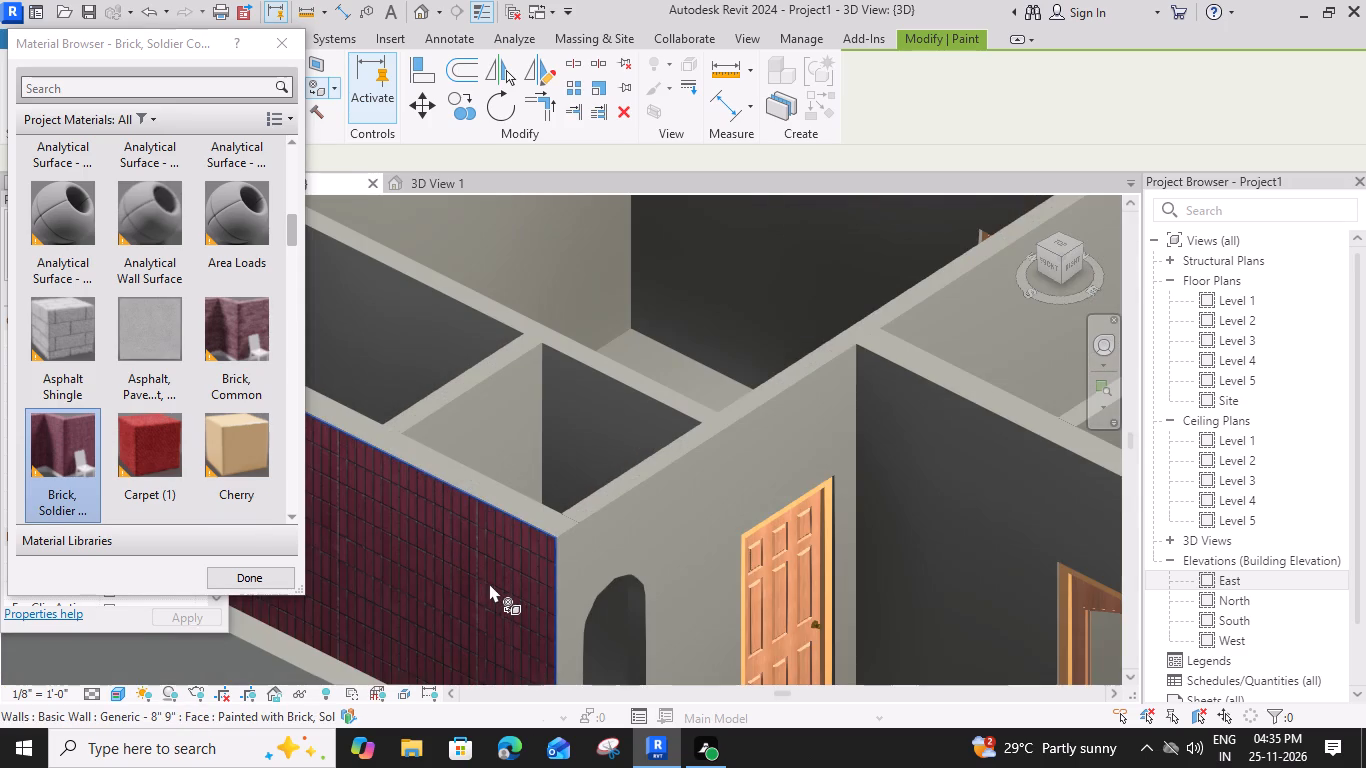
{"action": "left_click", "coordinate": [252, 328]}
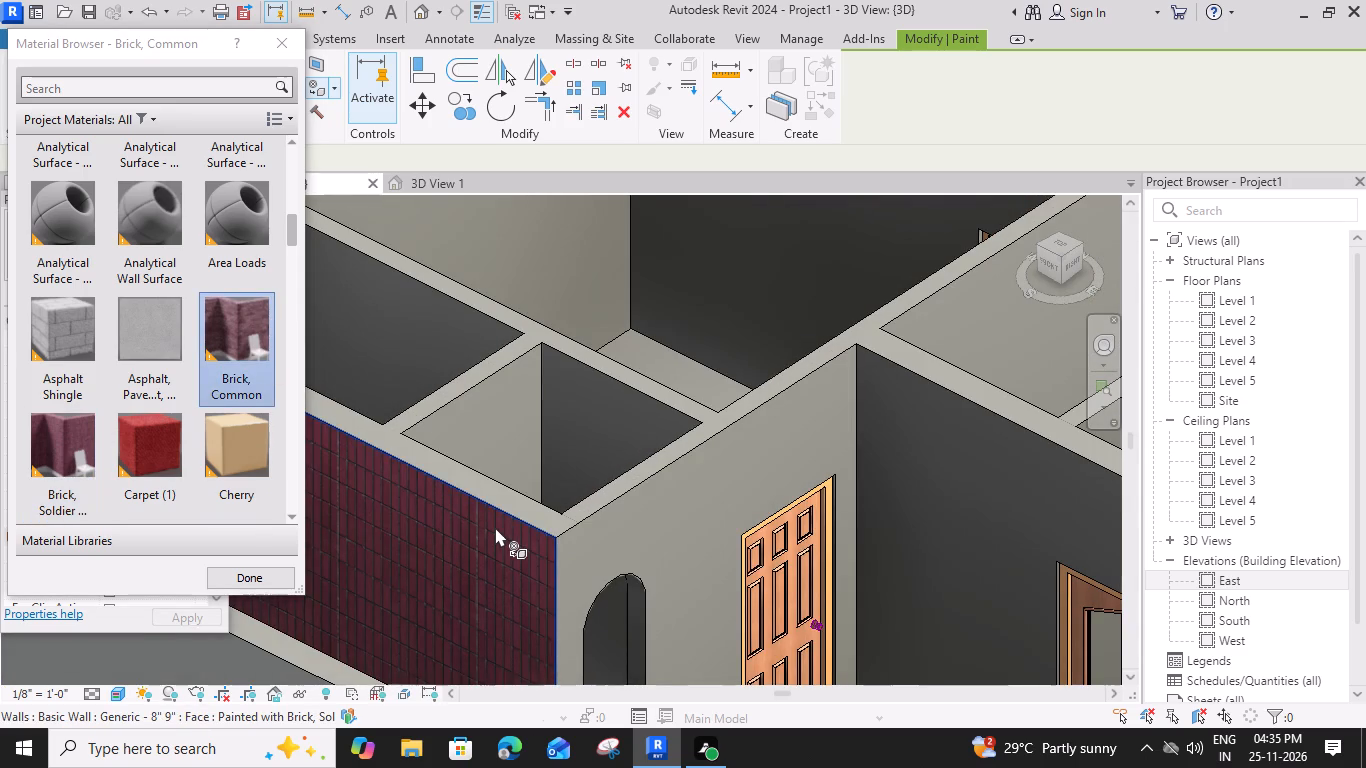
{"action": "left_click", "coordinate": [495, 527]}
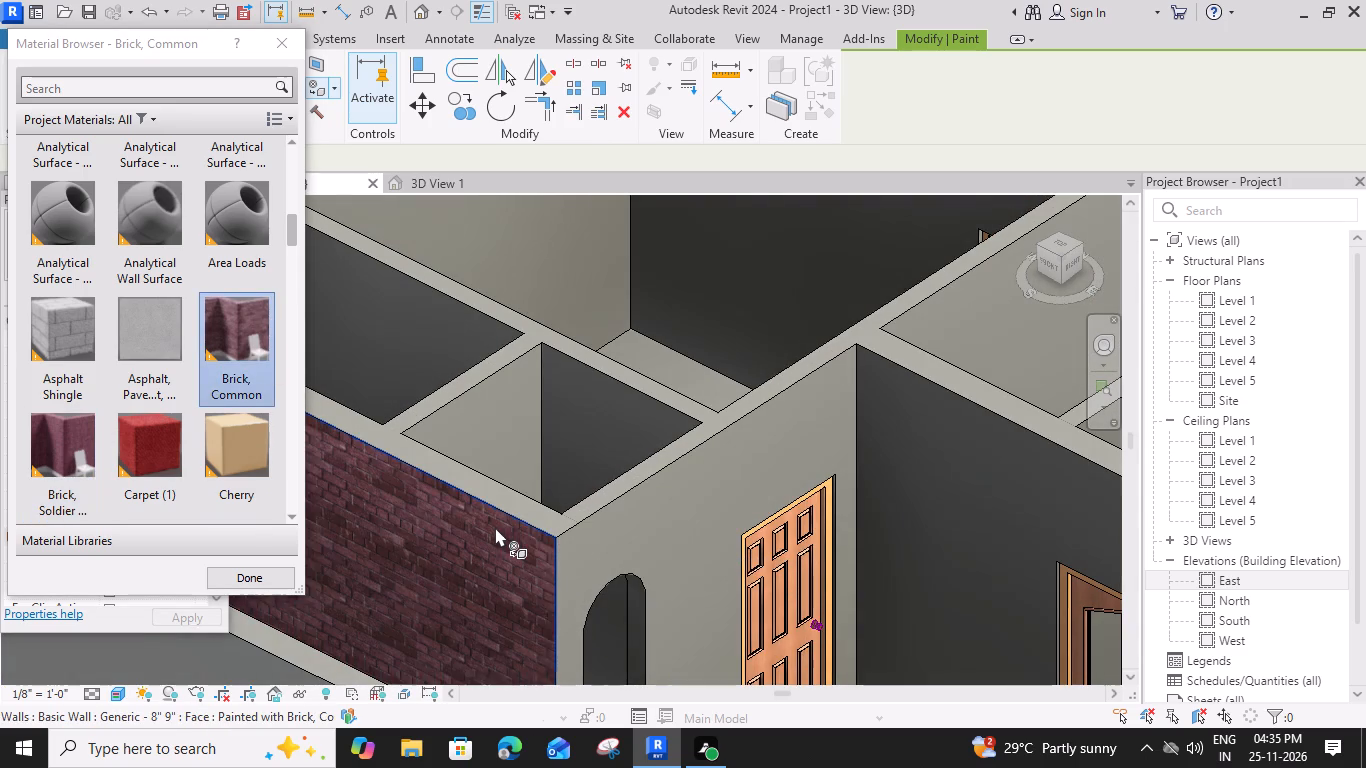
Paint the arched wall face and the adjacent wall face containing the glazed door with Brick, Common.
{"action": "scroll", "coordinate": [543, 545], "scroll_direction": "down", "scroll_amount": 4}
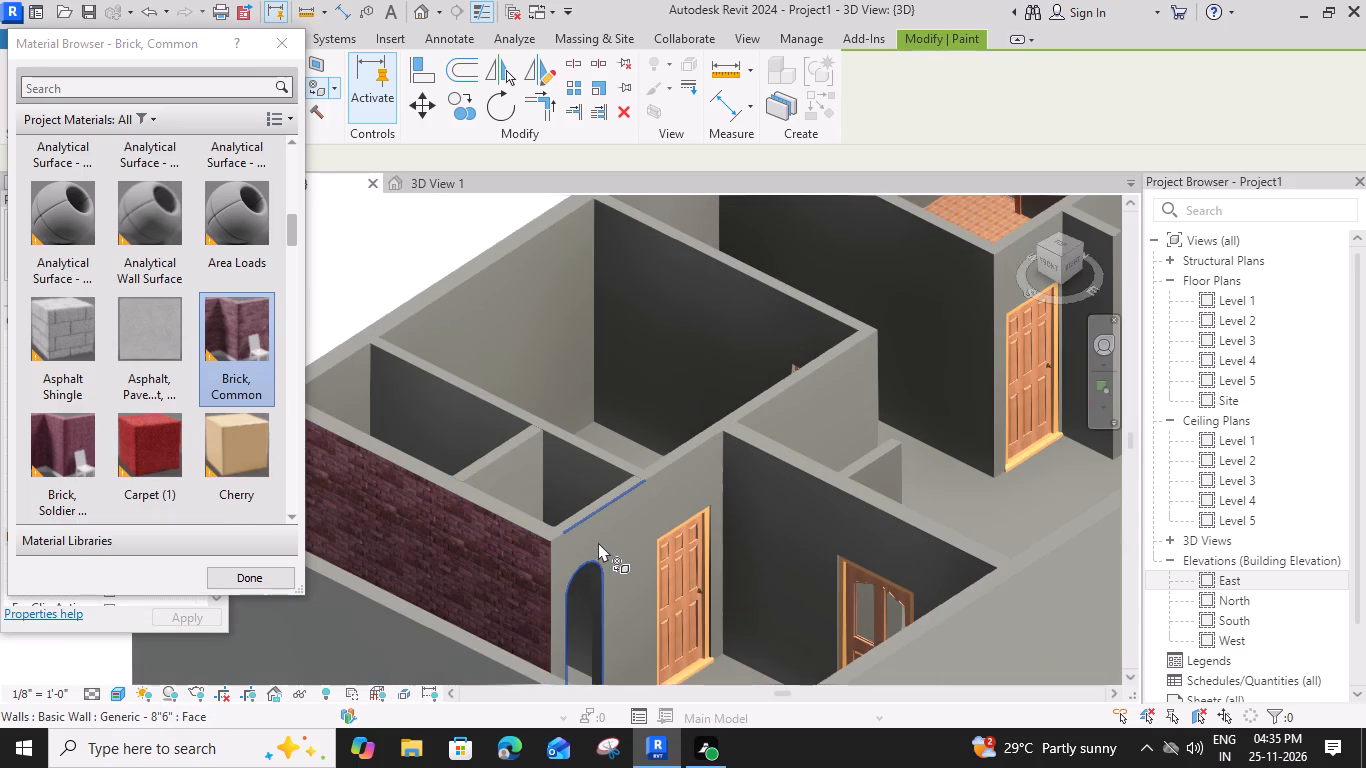
{"action": "left_click", "coordinate": [600, 541]}
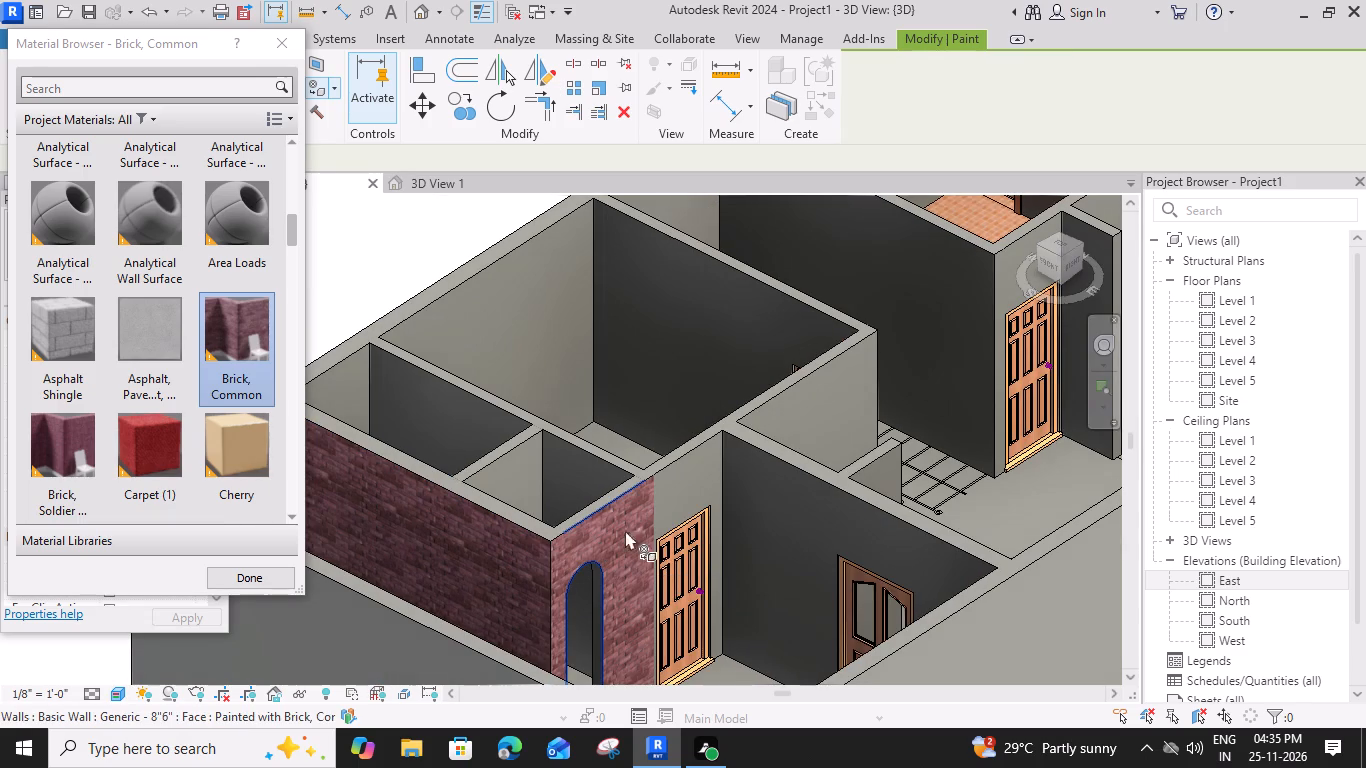
{"action": "left_click", "coordinate": [780, 497]}
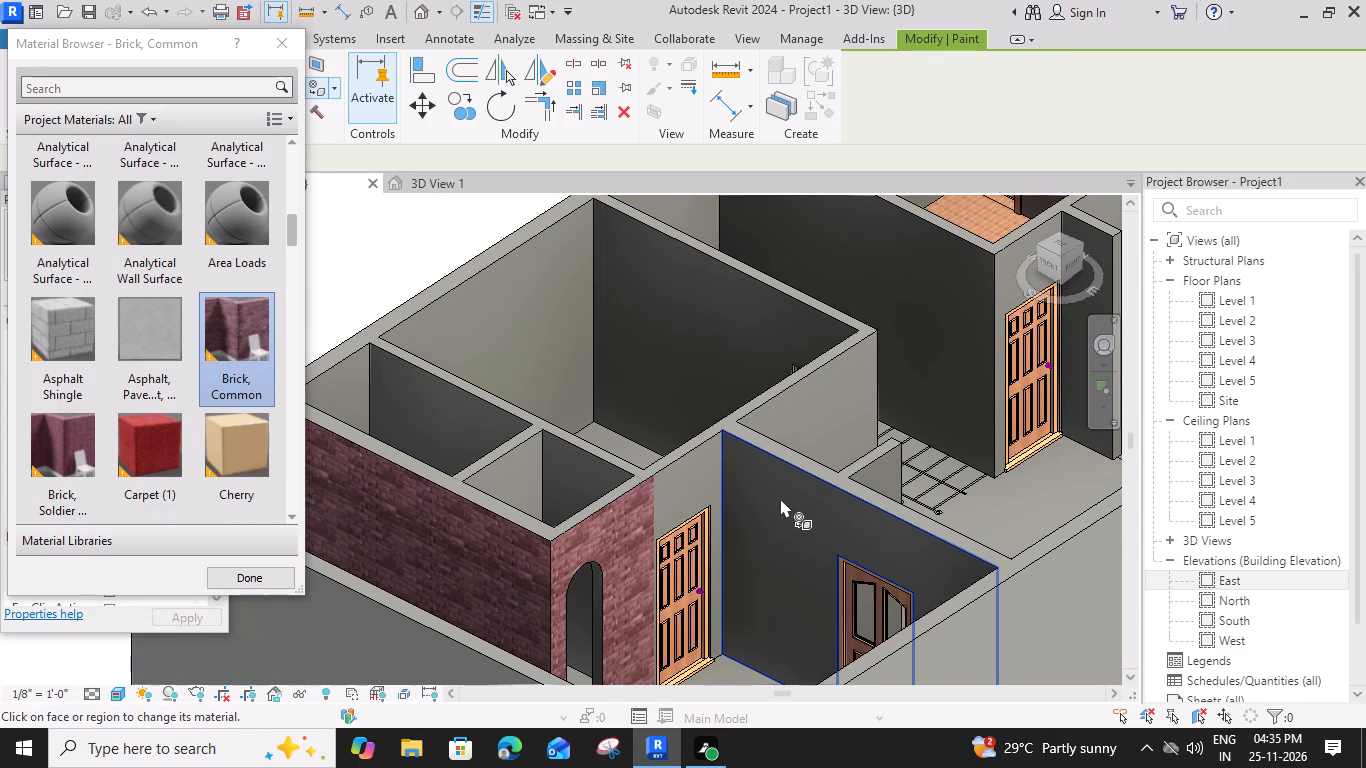
Paint the wall face containing the panelled wooden door beside the arch with Brick, Common and finish painting.
{"action": "left_click", "coordinate": [713, 483]}
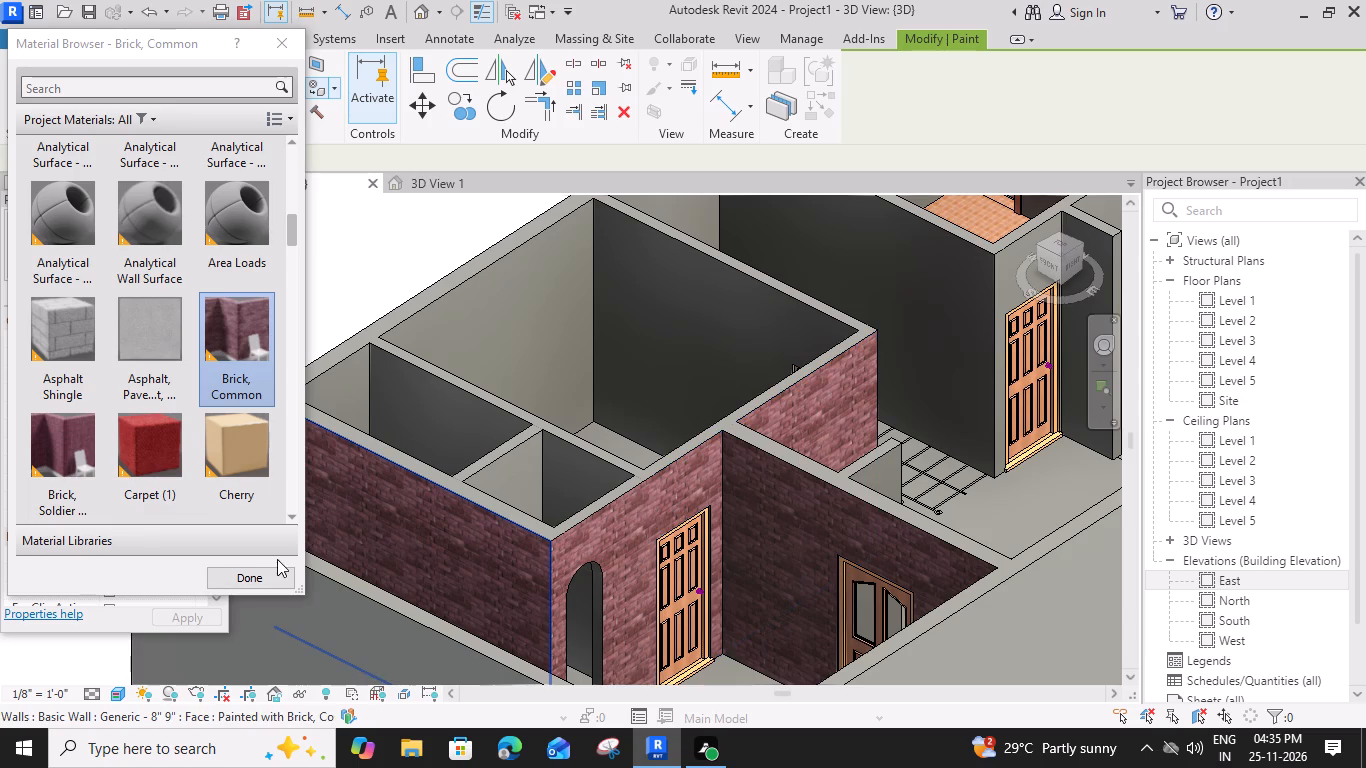
{"action": "left_click", "coordinate": [252, 571]}
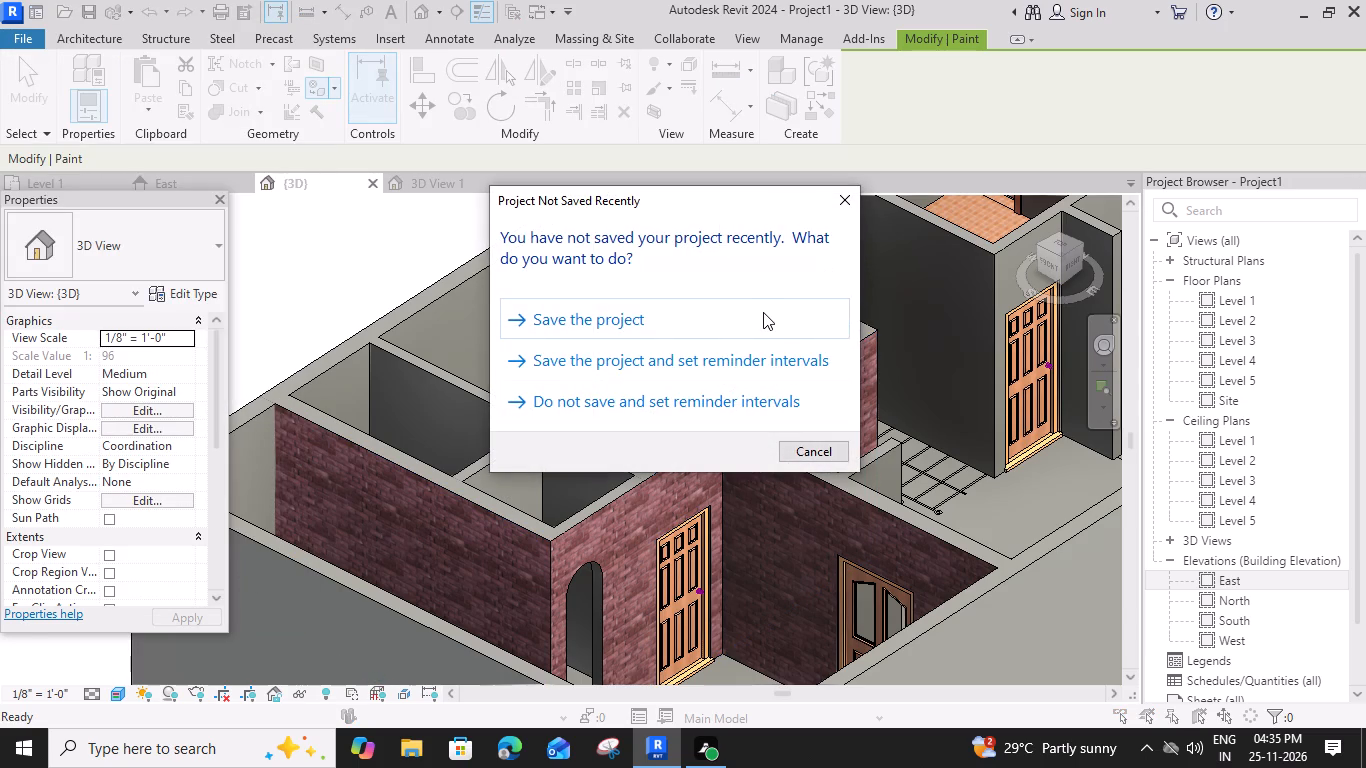
Save the project in the Documents folder under the file name project Z1.
{"action": "left_click", "coordinate": [759, 318]}
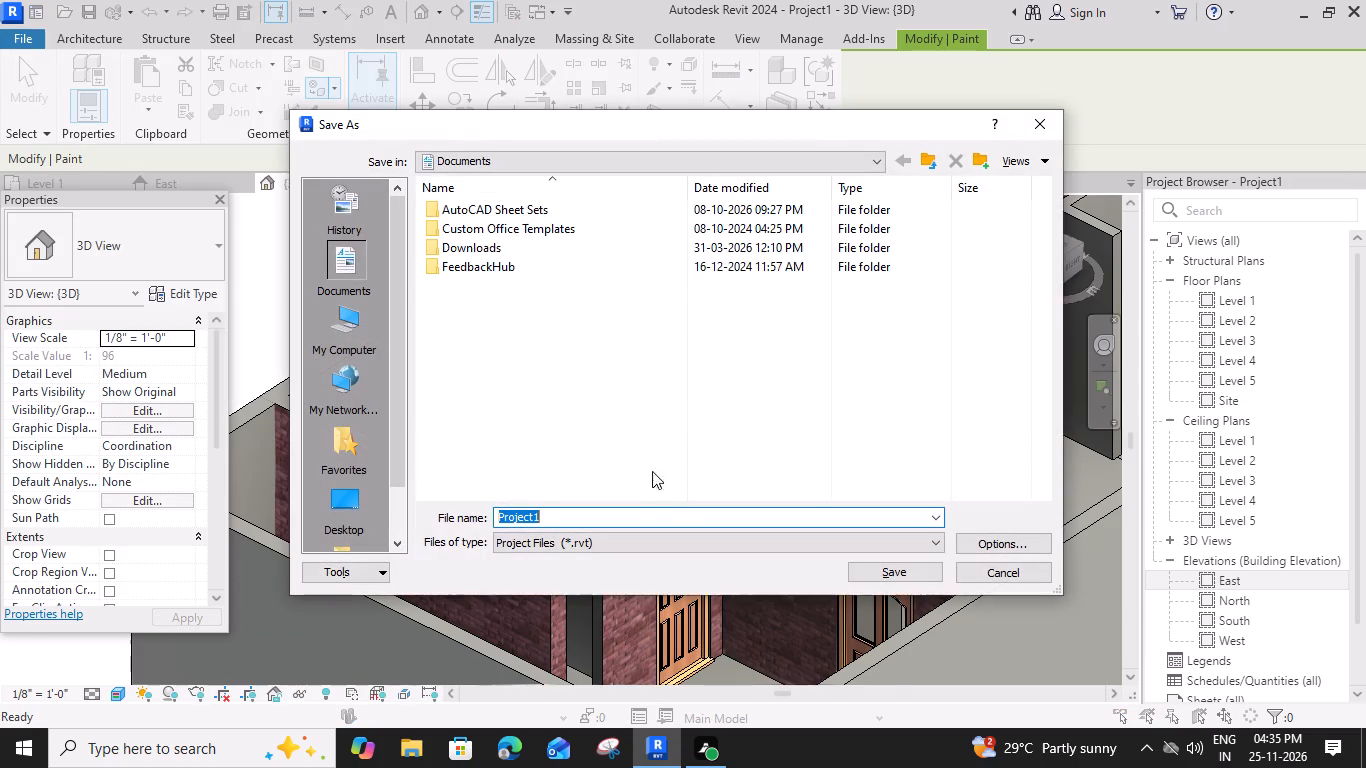
{"action": "key", "text": "space"}
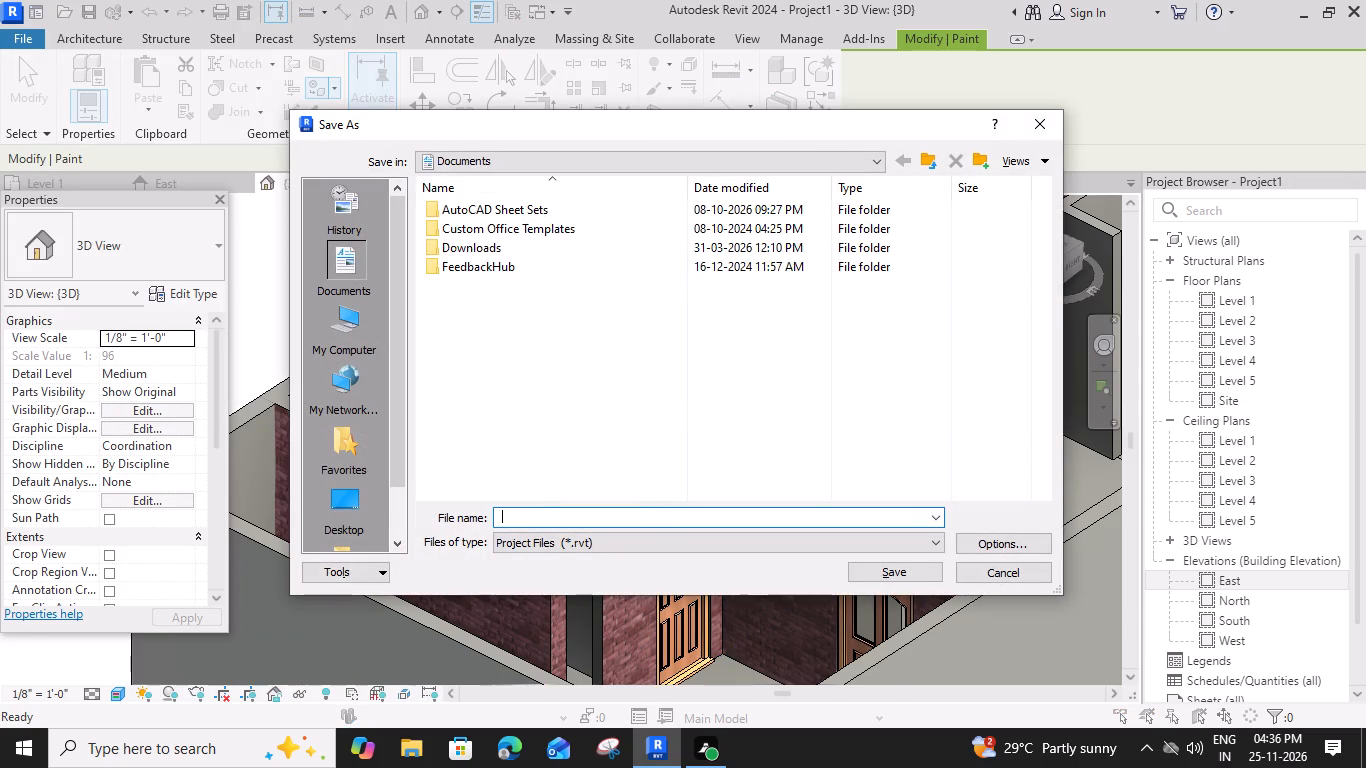
{"action": "key", "text": "p"}
{"action": "type", "text": "roj"}
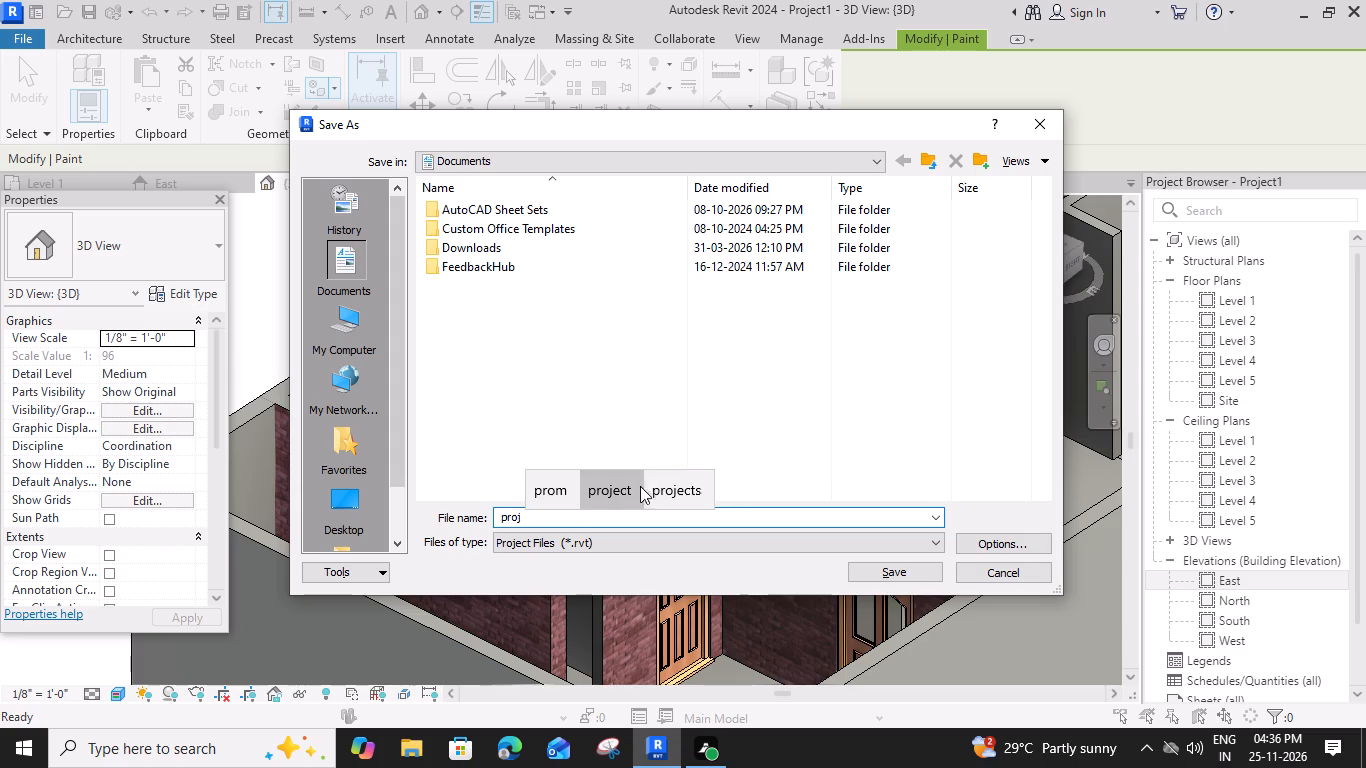
{"action": "left_click", "coordinate": [626, 484]}
{"action": "key", "text": "z"}
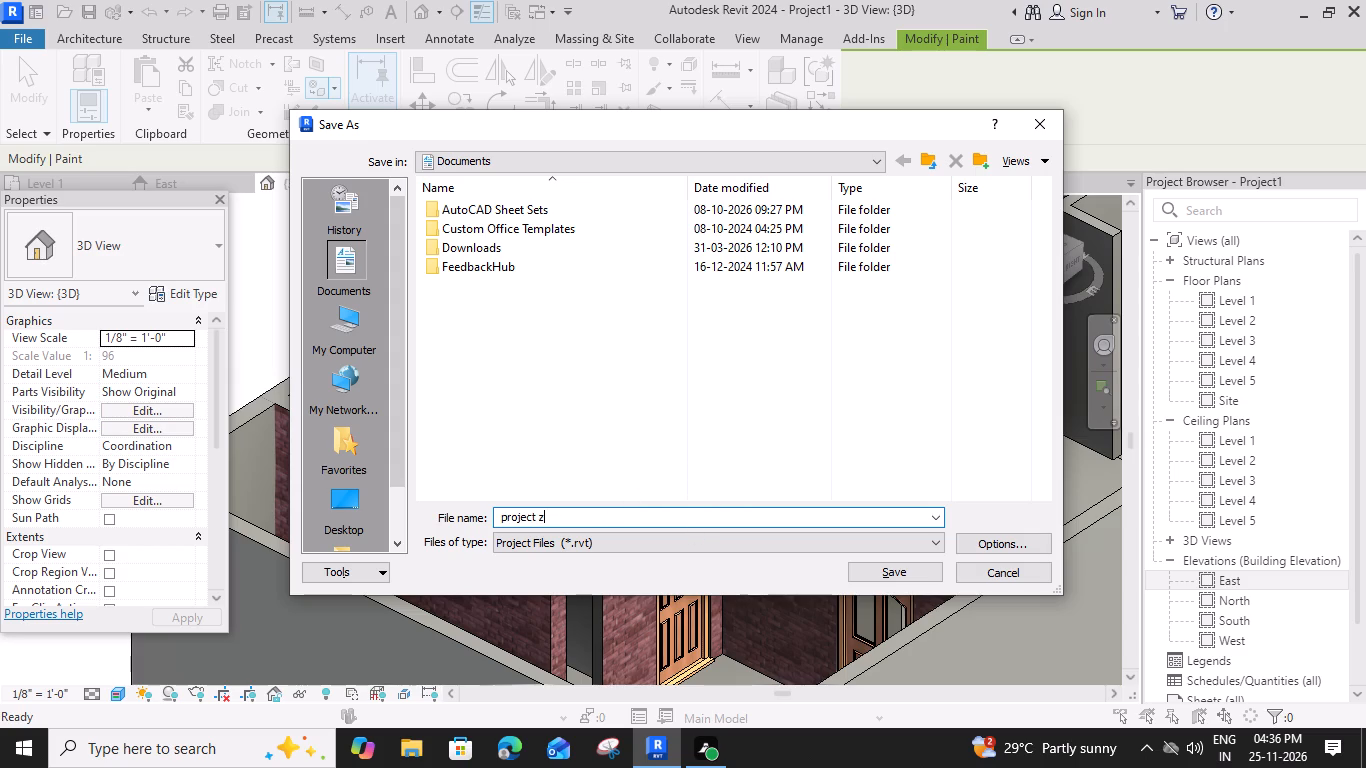
{"action": "key", "text": "BackSpace"}
{"action": "key", "text": "z"}
{"action": "key", "text": "1"}
{"action": "left_click", "coordinate": [924, 575]}
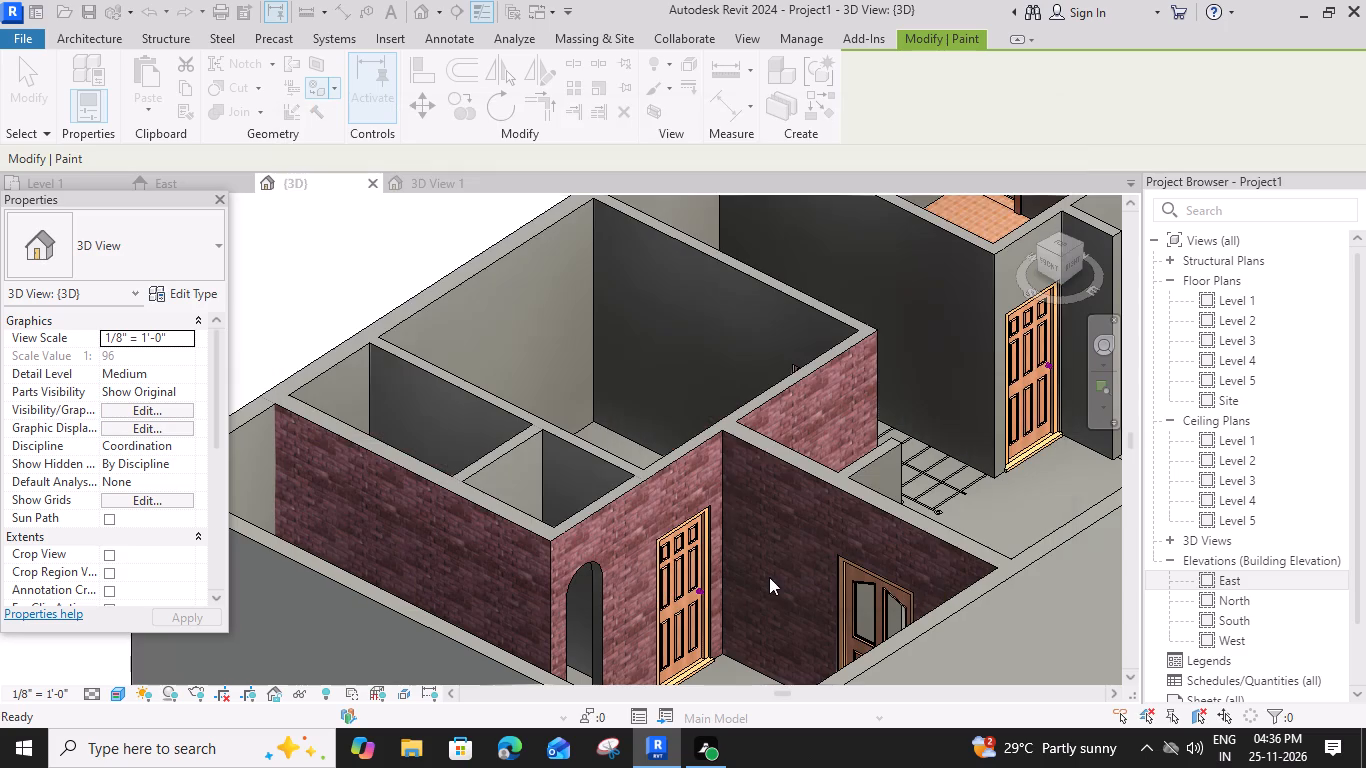
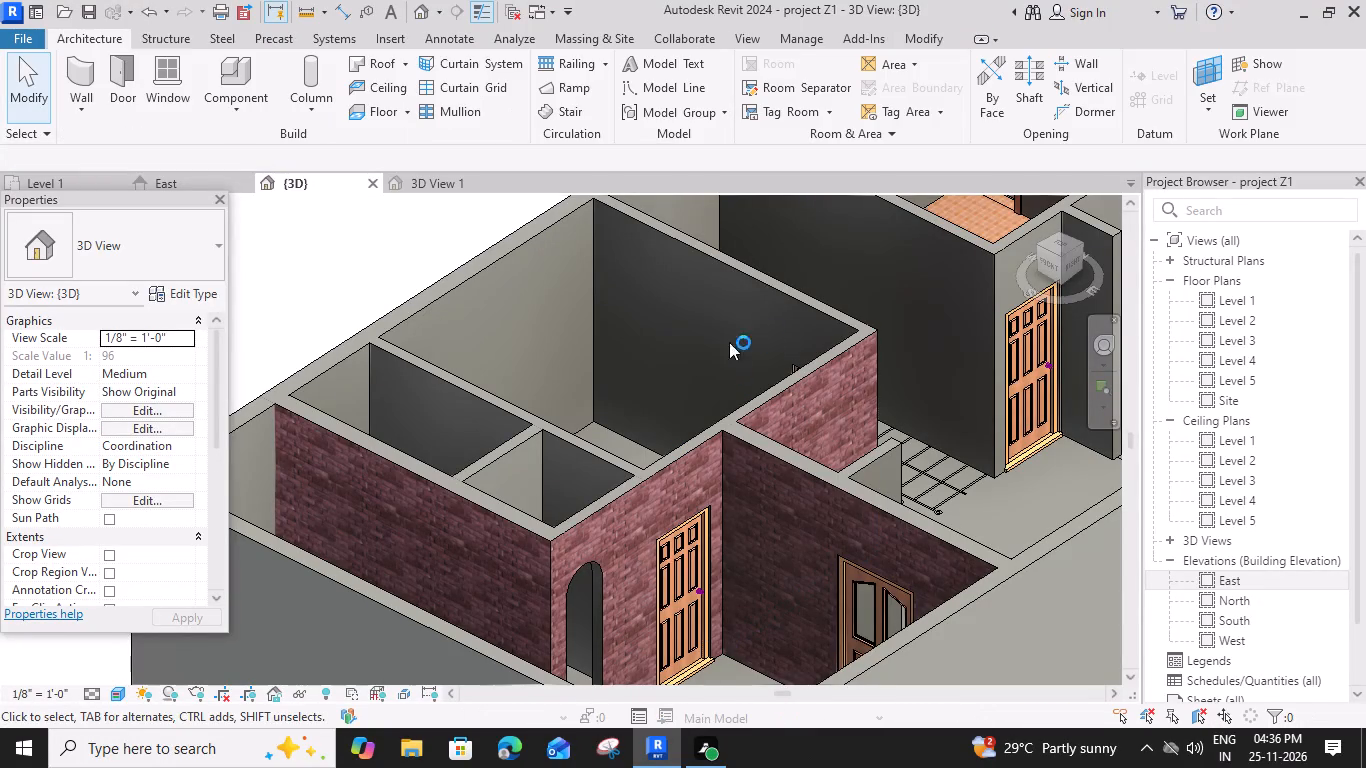
Split the wall containing the panelled wooden door beside the arch at its corner with the glazed-door wall.
{"action": "left_click", "coordinate": [699, 448]}
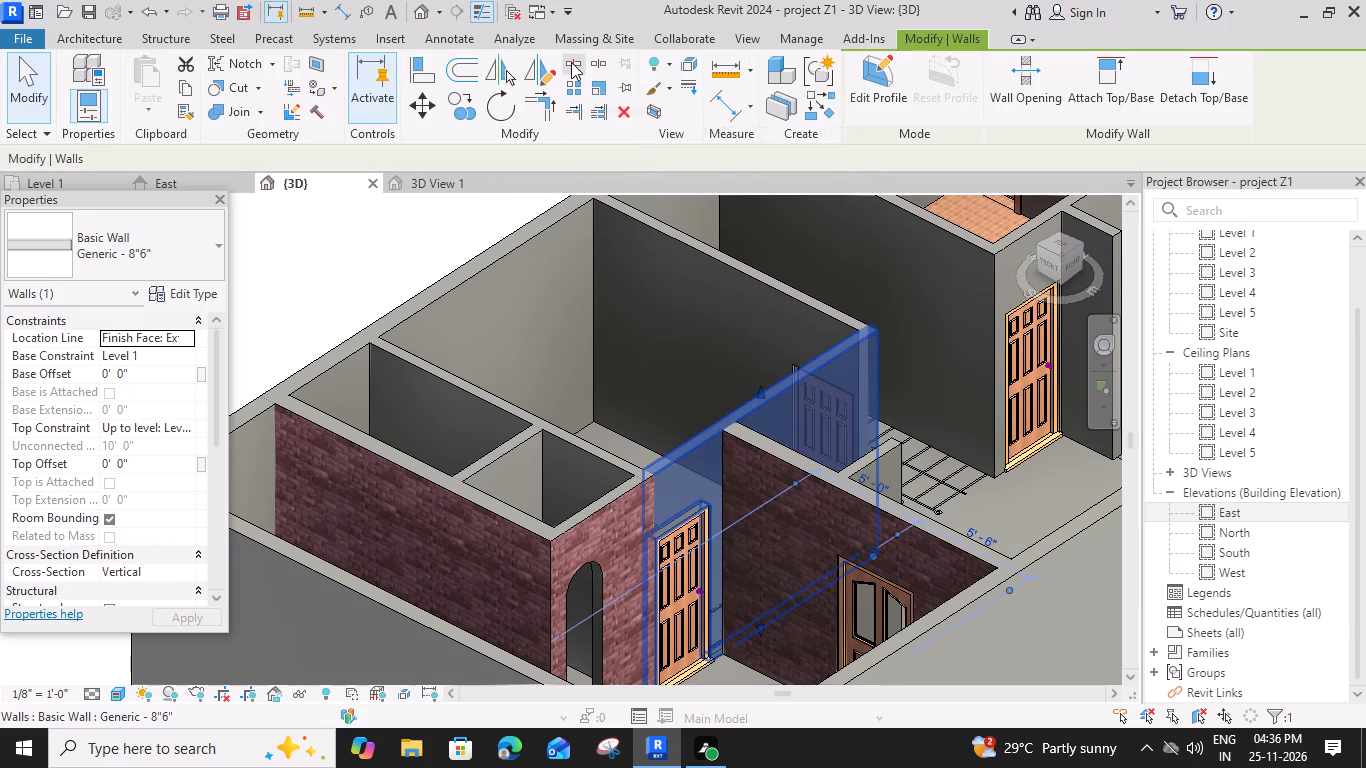
{"action": "left_click", "coordinate": [571, 62]}
{"action": "scroll", "coordinate": [745, 414], "scroll_direction": "up", "scroll_amount": 7}
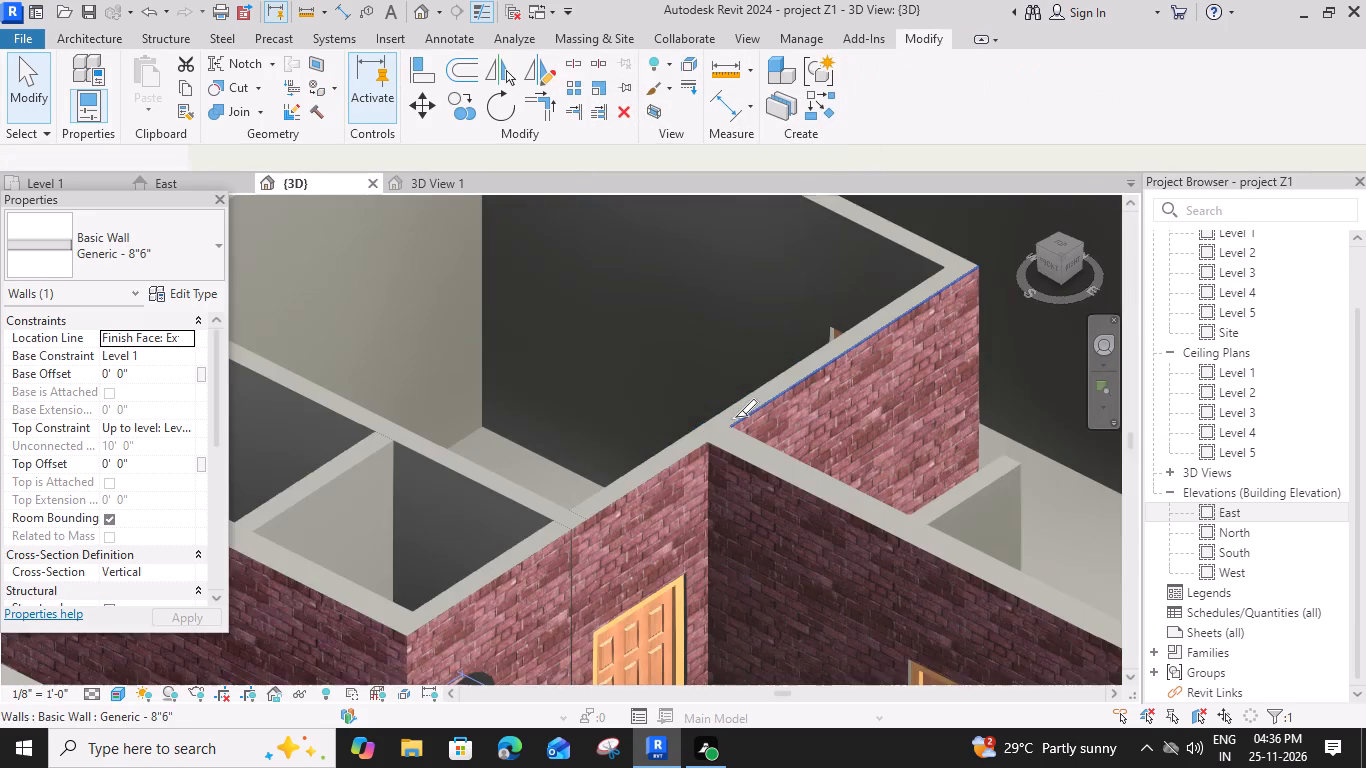
{"action": "scroll", "coordinate": [735, 417], "scroll_direction": "up", "scroll_amount": 1}
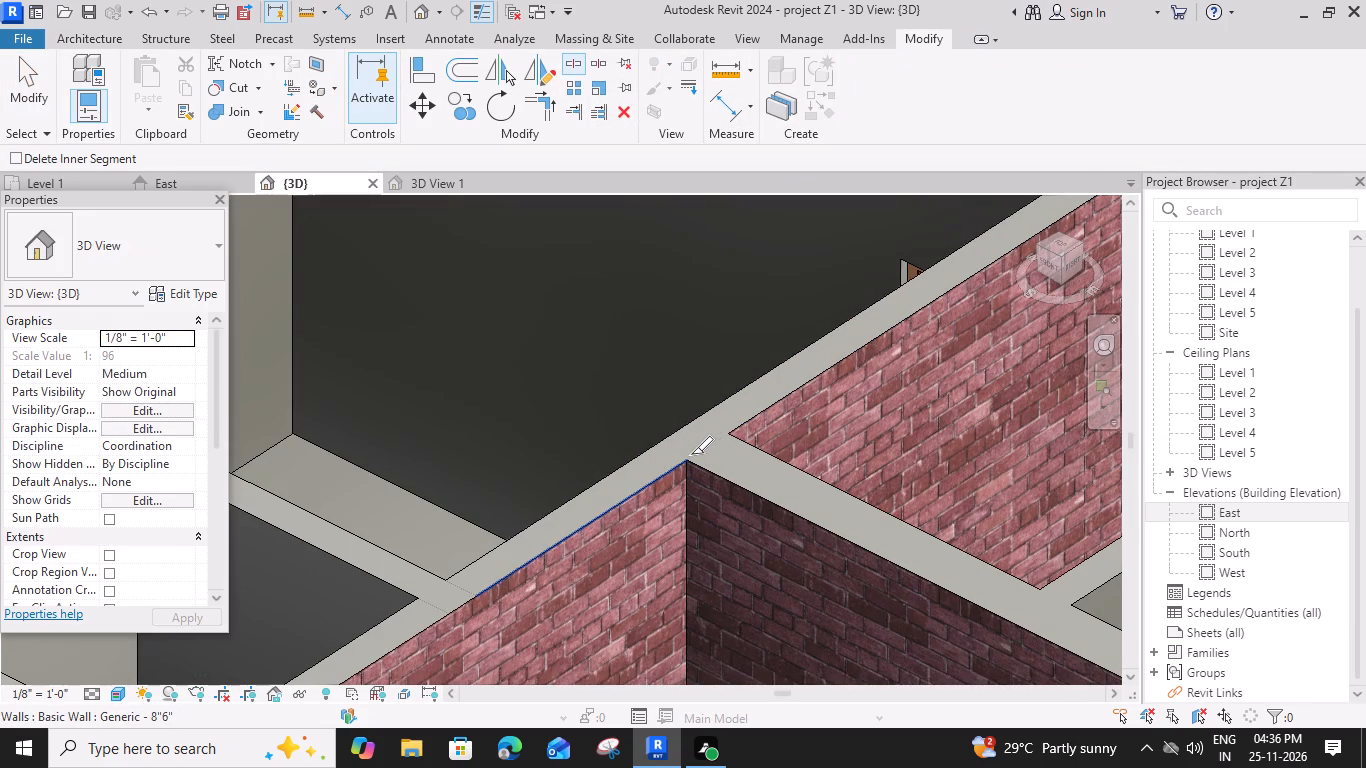
{"action": "left_click", "coordinate": [691, 454]}
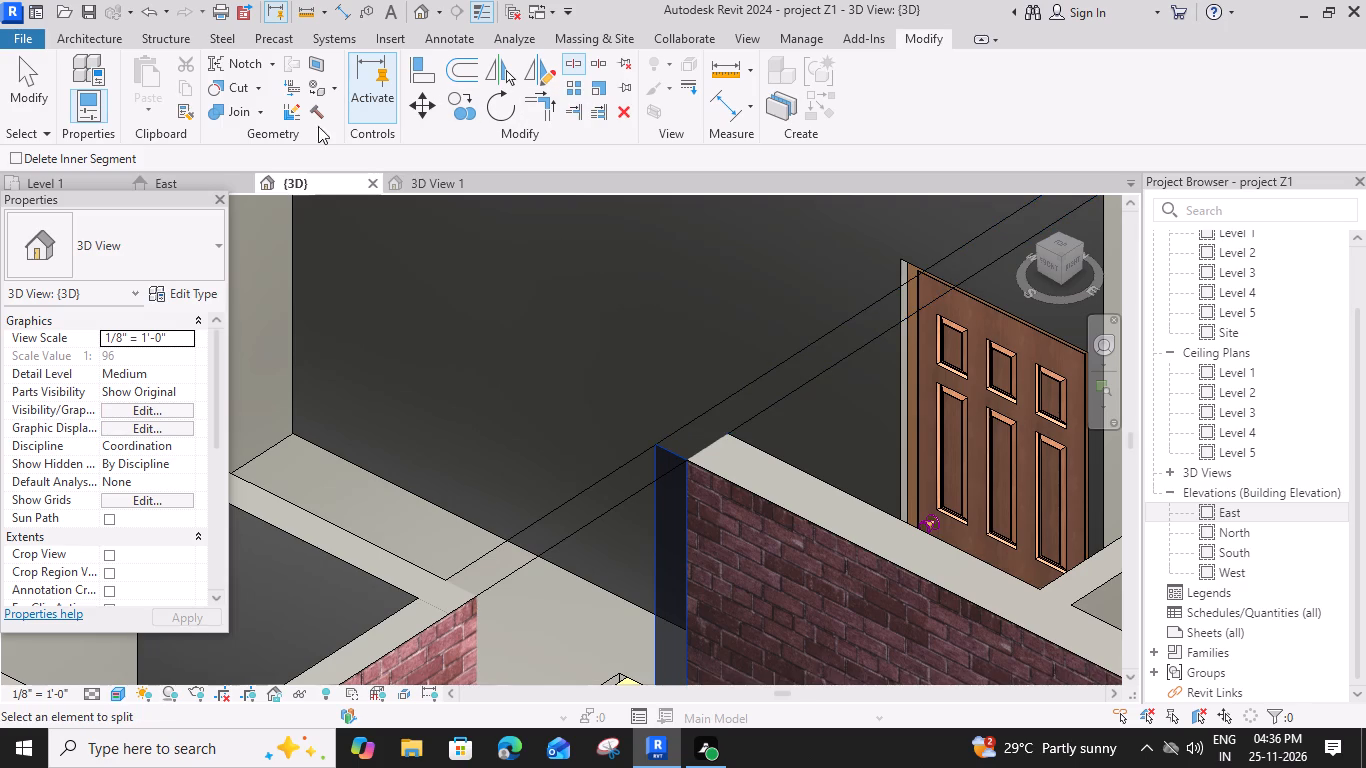
Remove the Brick, Common paint from the interior wall segment beyond the split corner.
{"action": "left_click", "coordinate": [334, 94]}
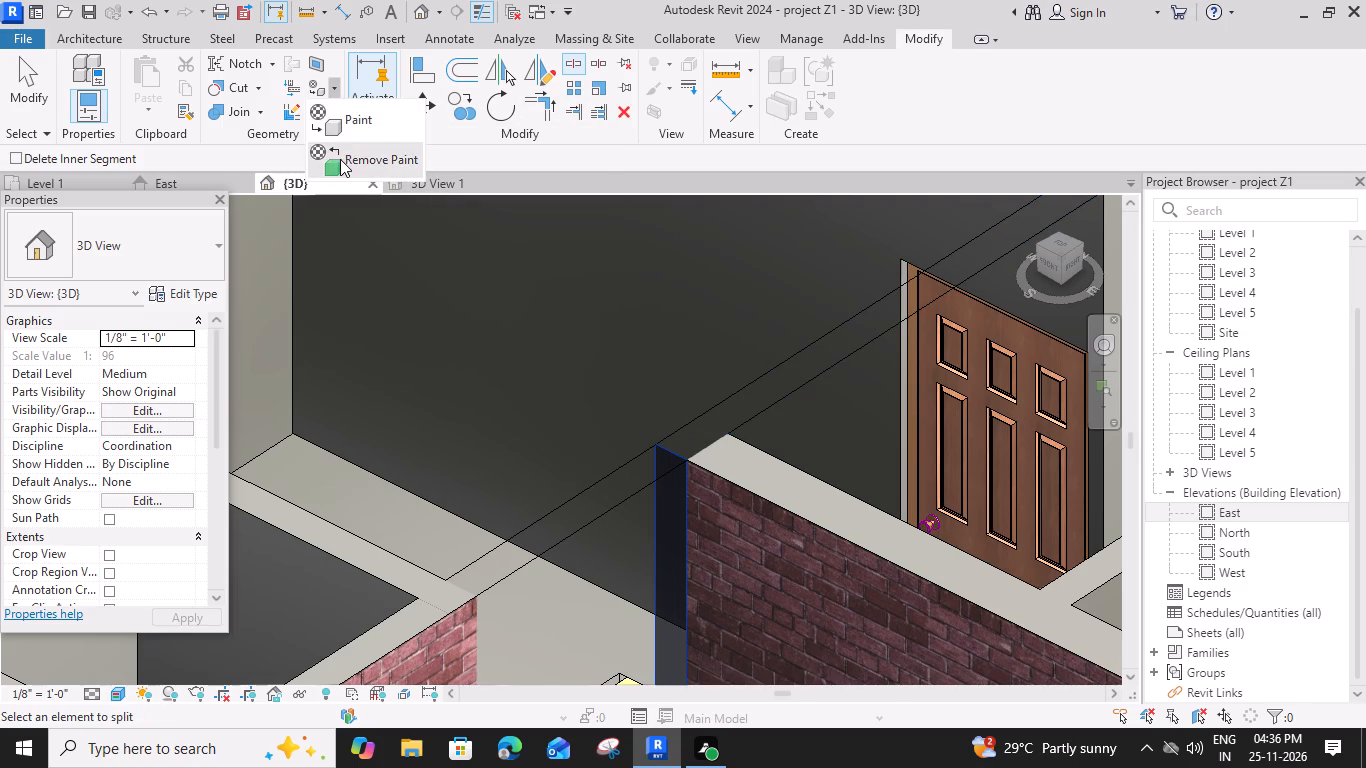
{"action": "left_click", "coordinate": [340, 159]}
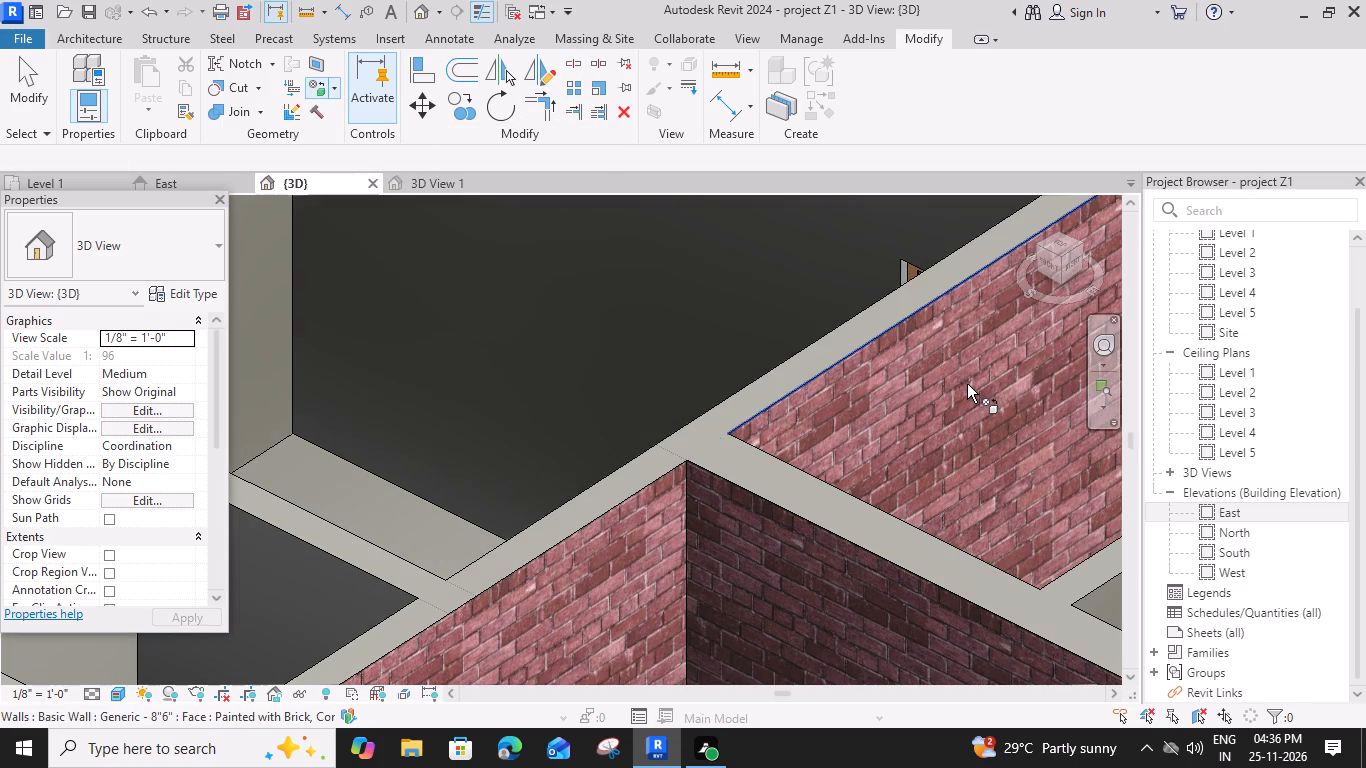
{"action": "left_click", "coordinate": [967, 384]}
{"action": "scroll", "coordinate": [769, 461], "scroll_direction": "down", "scroll_amount": 2}
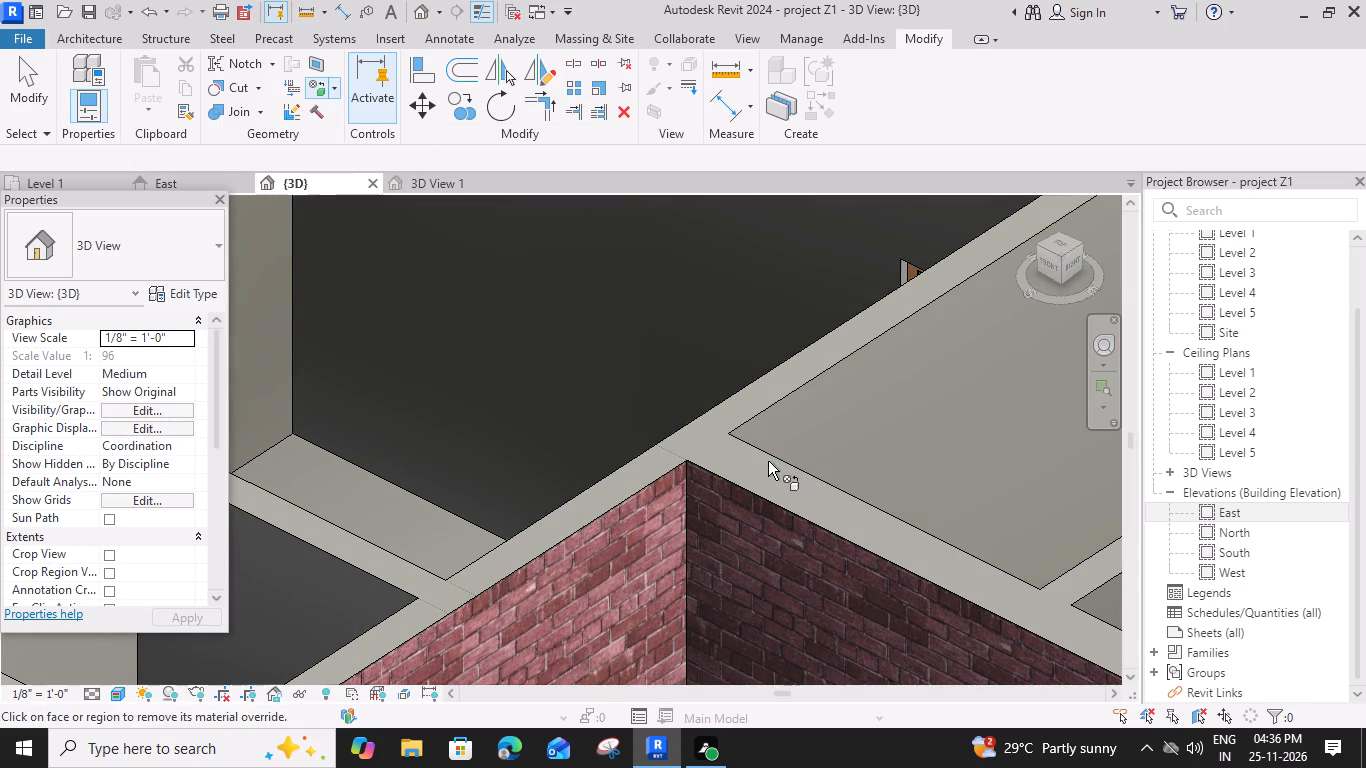
{"action": "scroll", "coordinate": [768, 461], "scroll_direction": "down", "scroll_amount": 7}
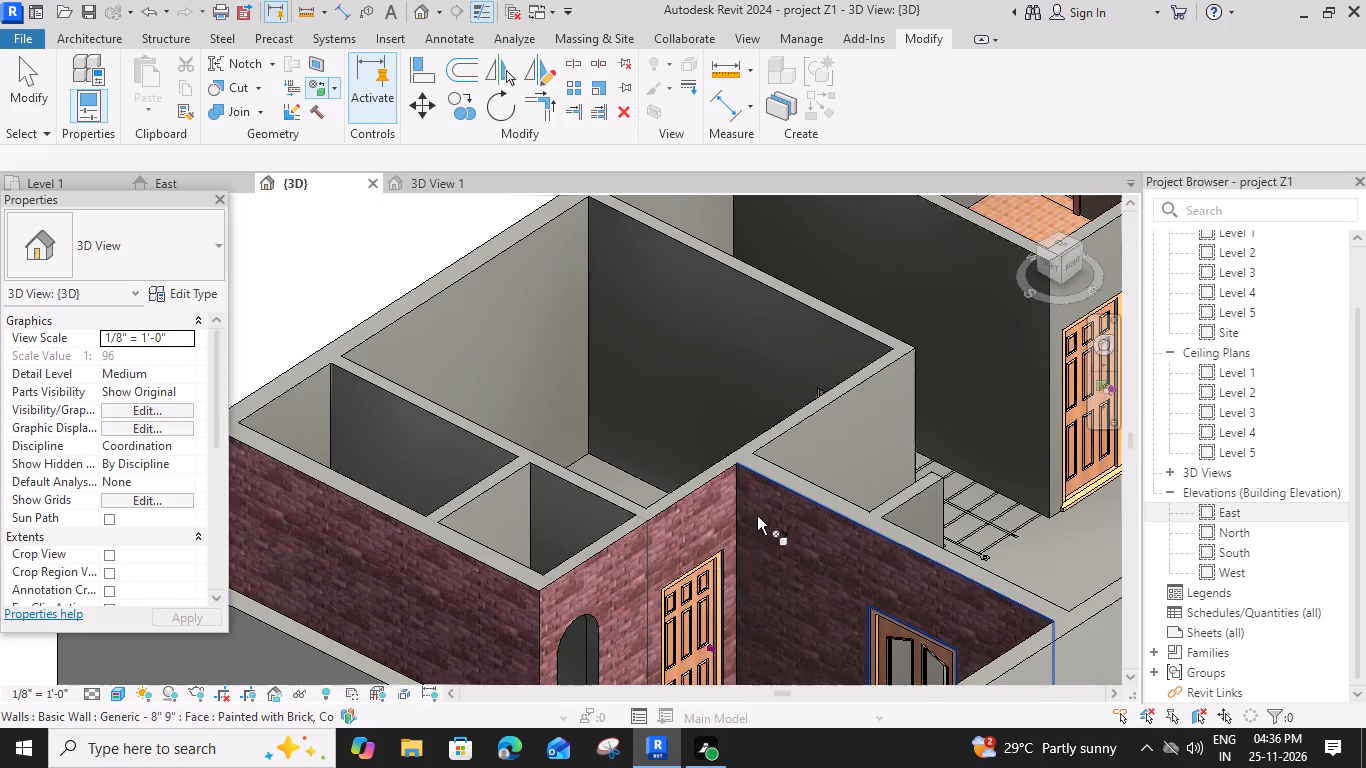
{"action": "key", "text": "Escape"}
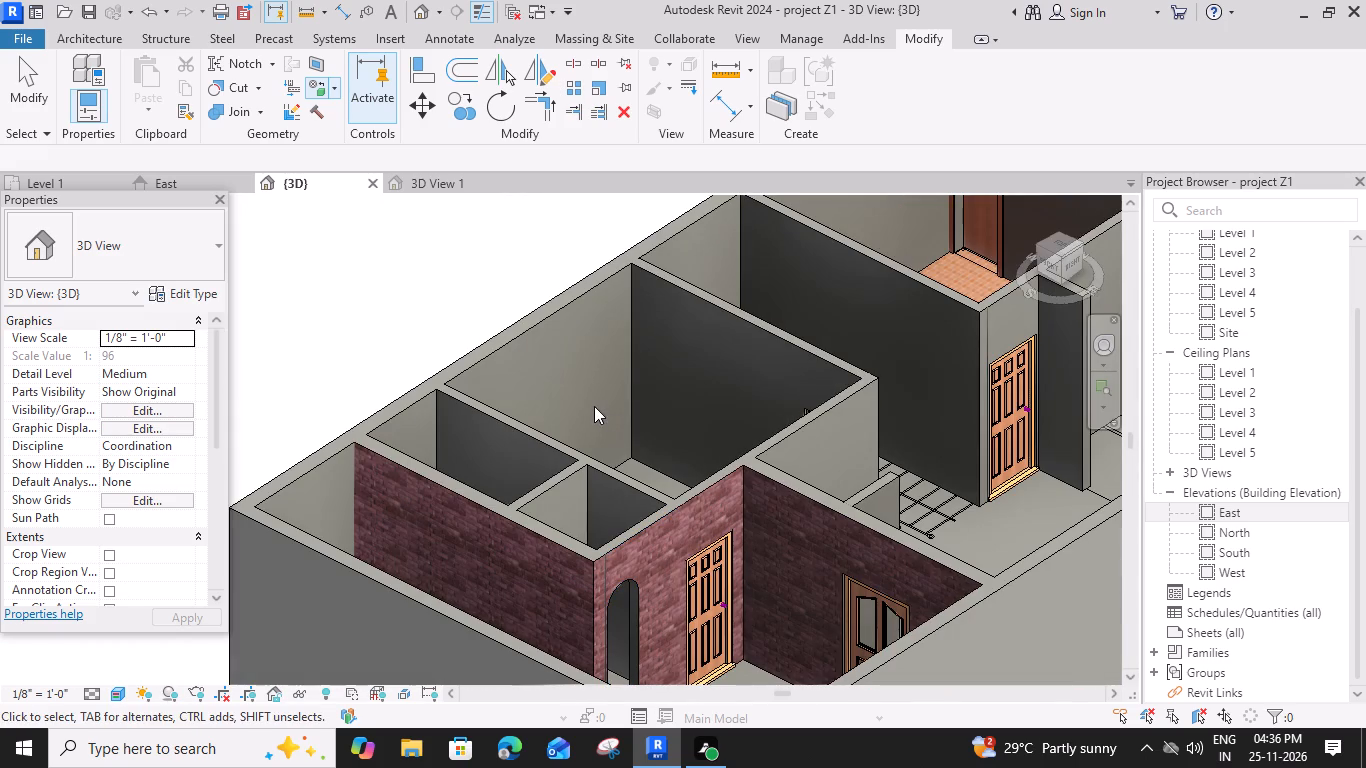
Paint the outer face of the long exterior wall on the entrance side with Brick, Common.
{"action": "scroll", "coordinate": [685, 446], "scroll_direction": "down", "scroll_amount": 1}
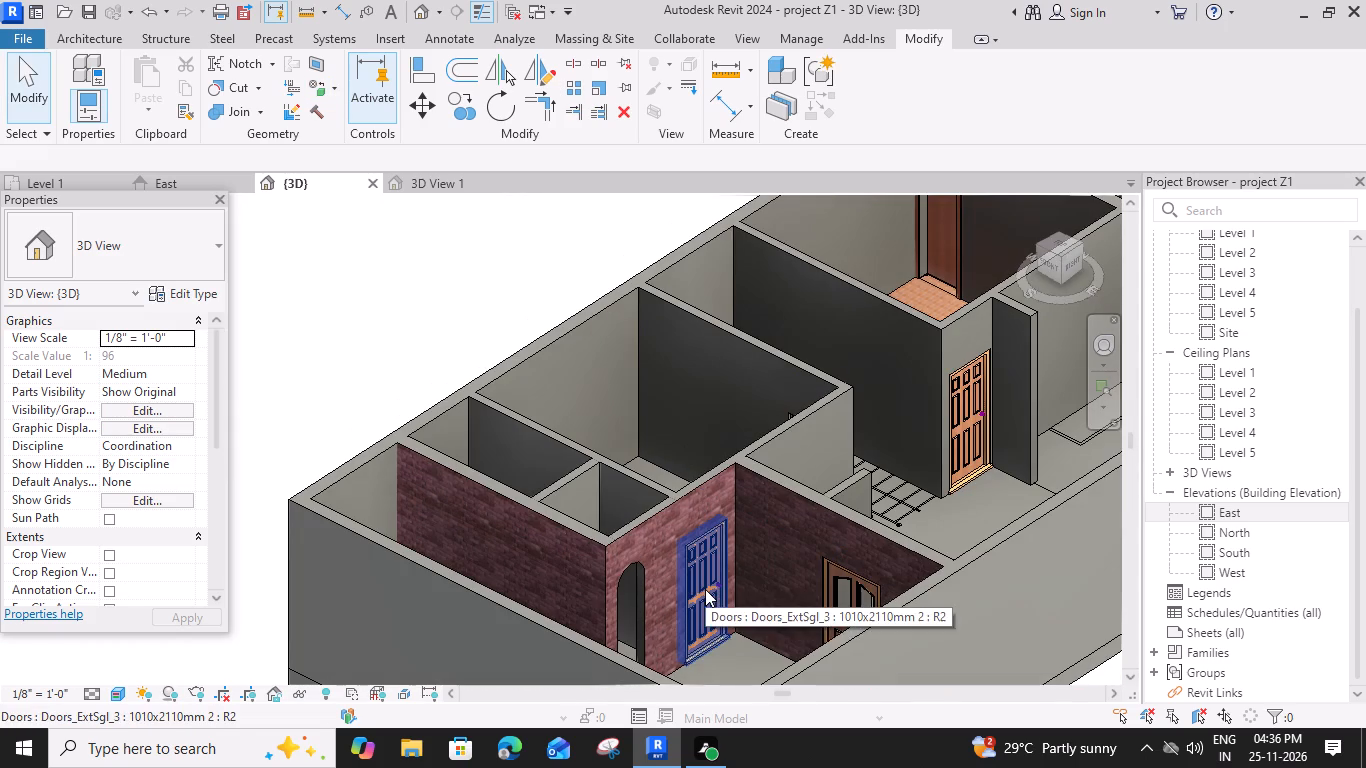
{"action": "middle_click_drag", "start_coordinate": [707, 591], "coordinate": [759, 544], "text": "shift"}
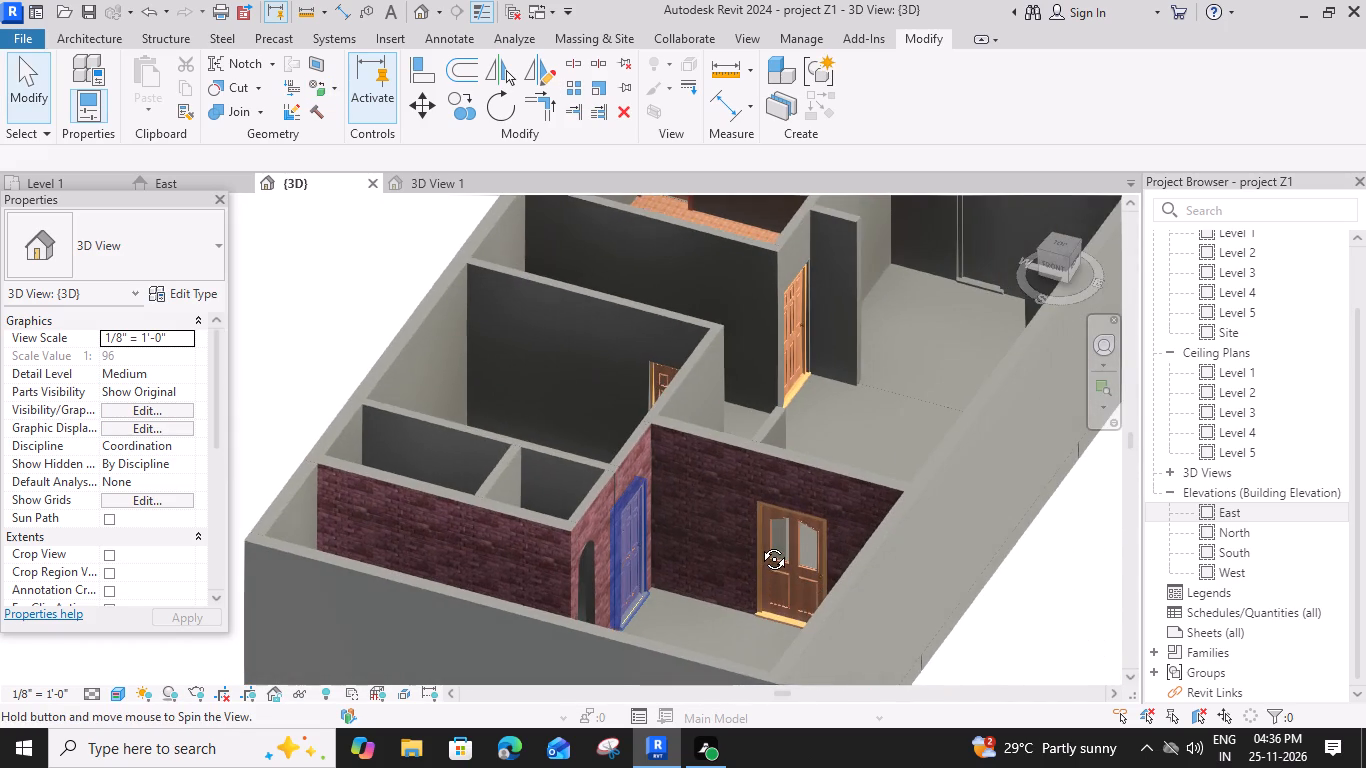
{"action": "middle_click_drag", "start_coordinate": [759, 544], "coordinate": [656, 632], "text": "shift"}
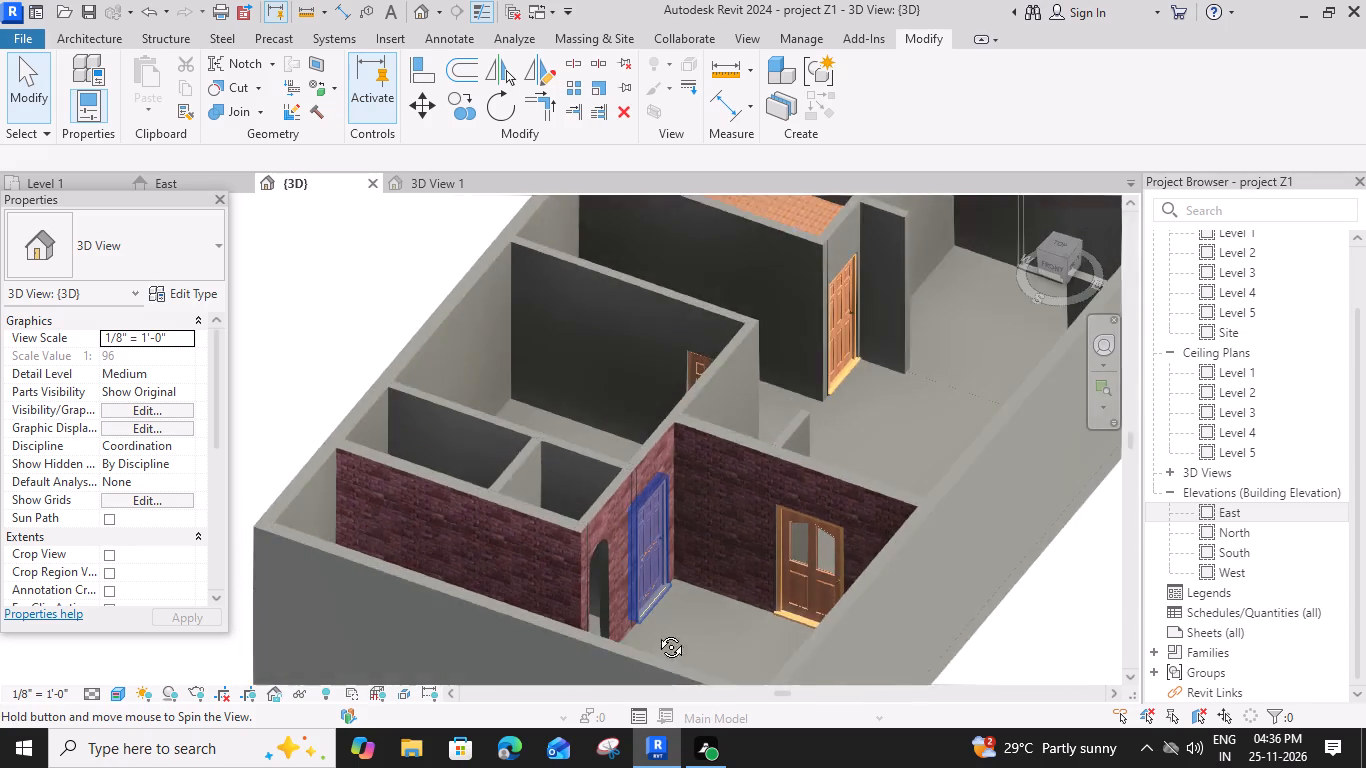
{"action": "middle_click_drag", "start_coordinate": [656, 632], "coordinate": [632, 617], "text": "shift"}
{"action": "scroll", "coordinate": [632, 595], "scroll_direction": "down", "scroll_amount": 3}
{"action": "middle_click_drag", "start_coordinate": [775, 619], "coordinate": [770, 578]}
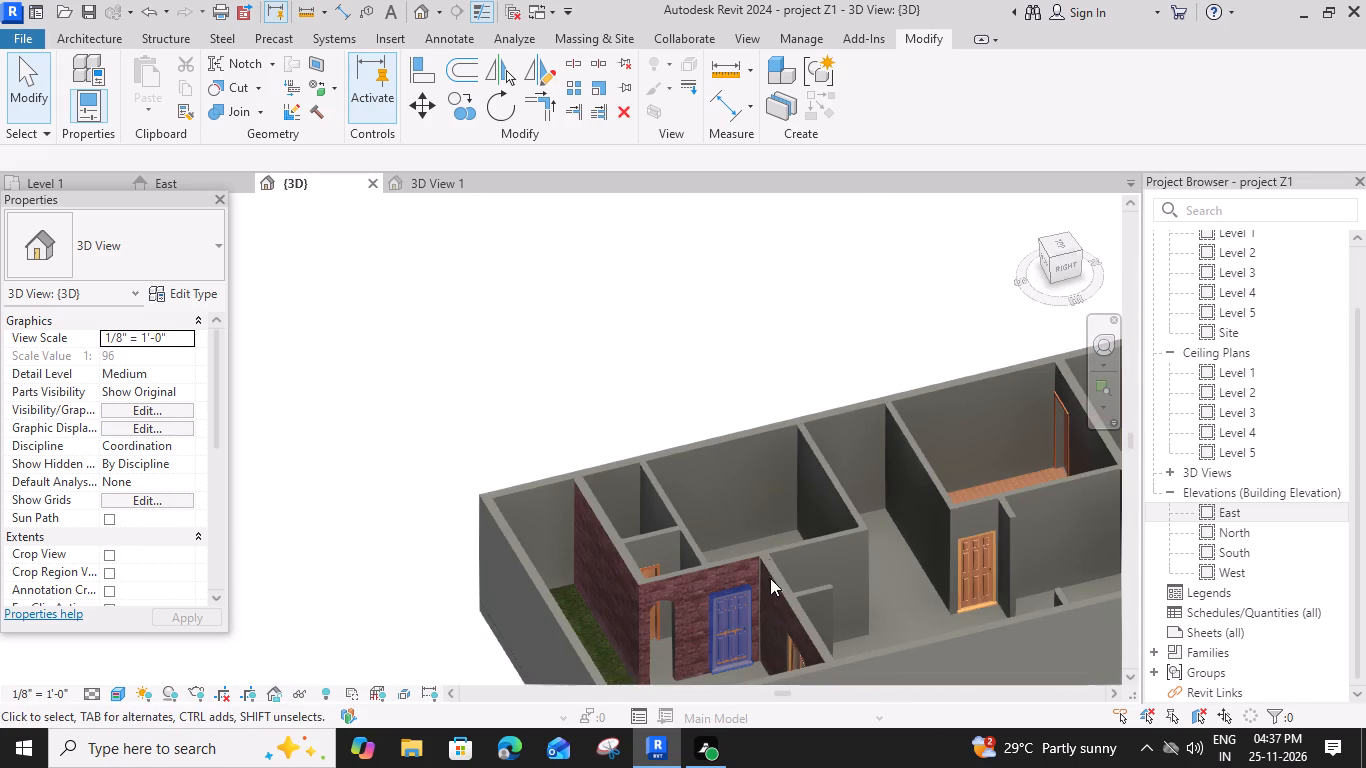
{"action": "middle_click_drag", "start_coordinate": [770, 578], "coordinate": [733, 471]}
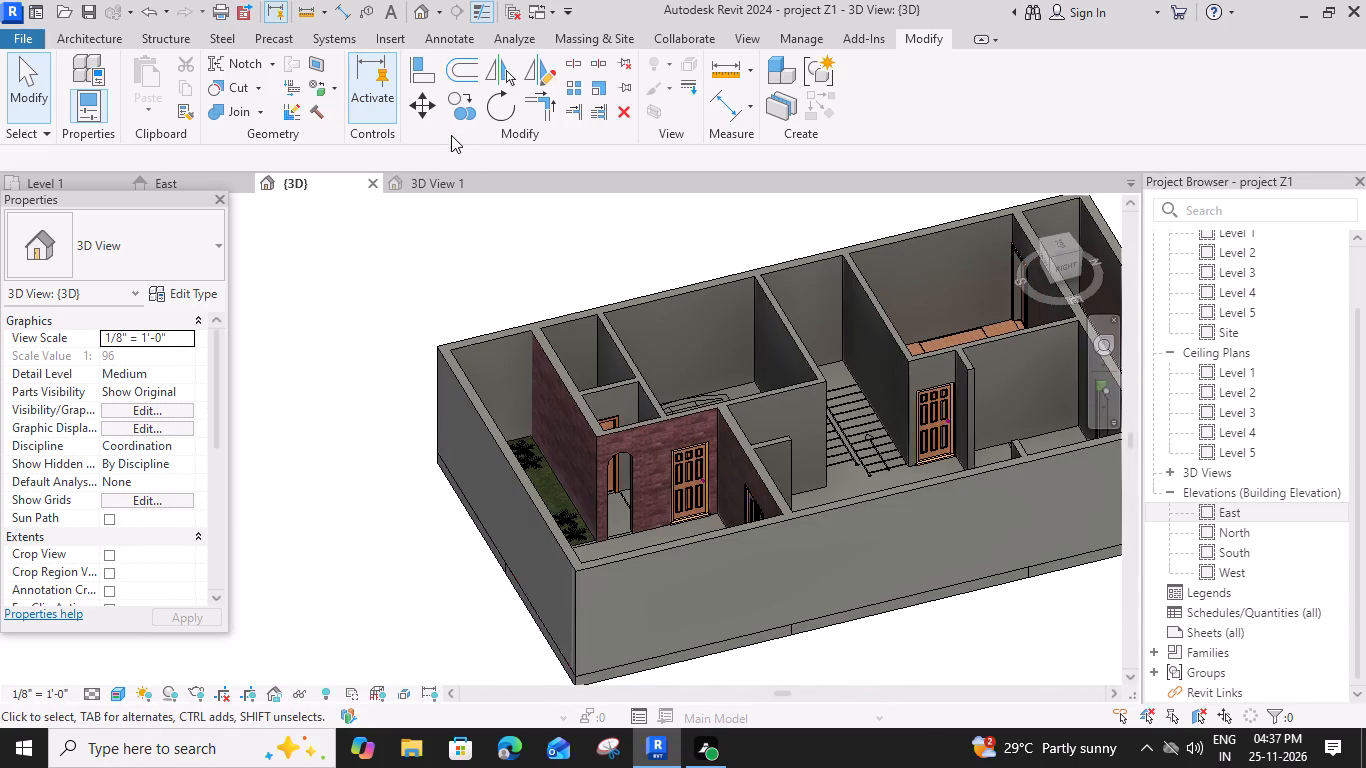
{"action": "left_click", "coordinate": [335, 89]}
{"action": "left_click", "coordinate": [356, 122]}
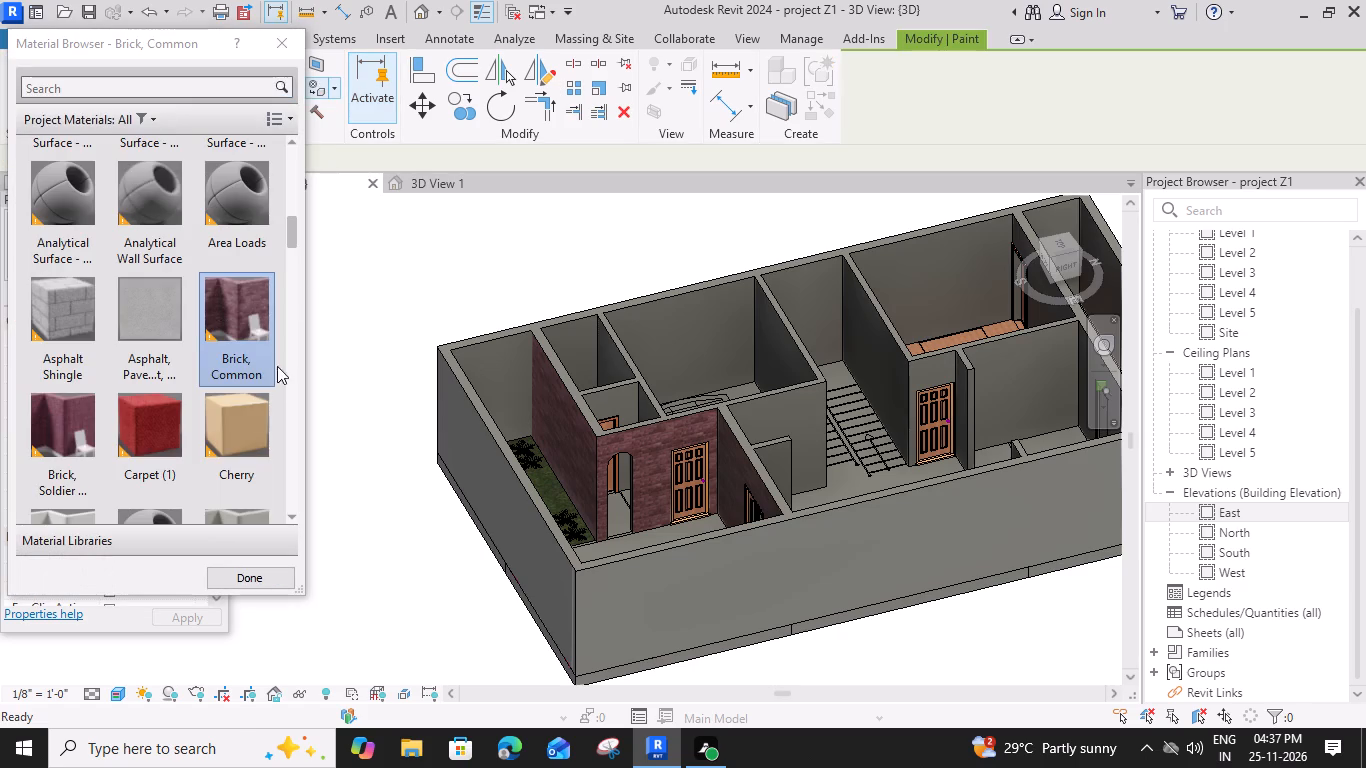
{"action": "left_click", "coordinate": [739, 556]}
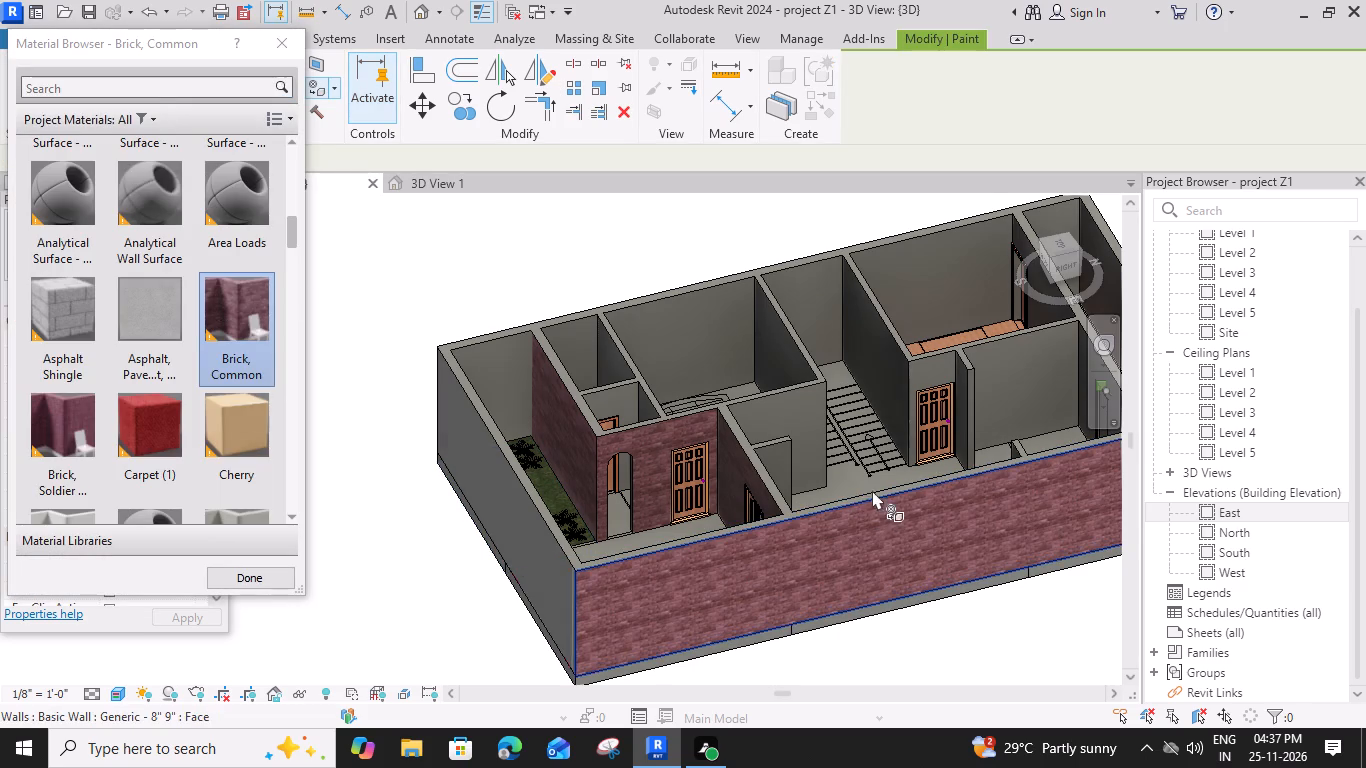
Paint the outer face of the short exterior wall at the back of the house with Brick, Common.
{"action": "middle_click_drag", "start_coordinate": [873, 491], "coordinate": [591, 528]}
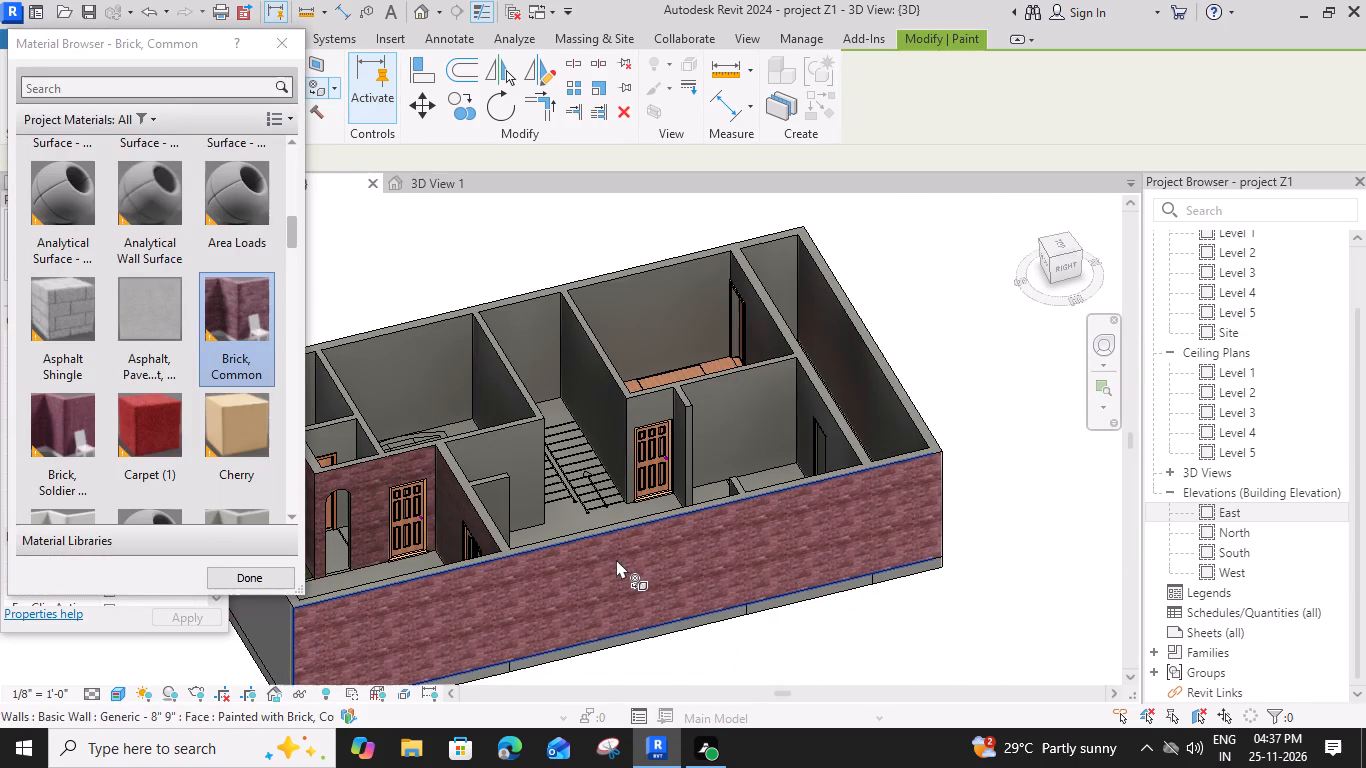
{"action": "middle_click_drag", "start_coordinate": [686, 543], "coordinate": [501, 572], "text": "shift"}
{"action": "middle_click_drag", "start_coordinate": [501, 572], "coordinate": [499, 540]}
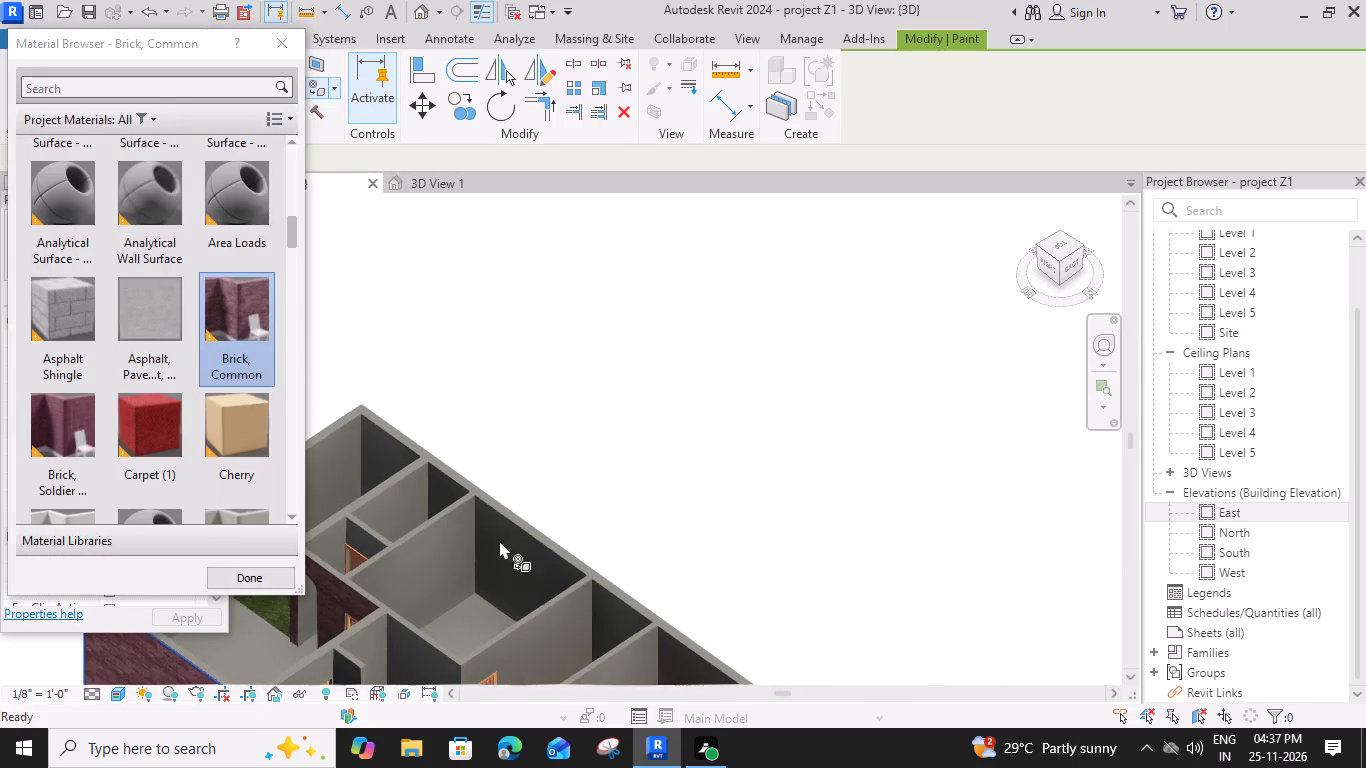
{"action": "middle_click_drag", "start_coordinate": [499, 540], "coordinate": [741, 309]}
{"action": "scroll", "coordinate": [534, 373], "scroll_direction": "down", "scroll_amount": 1}
{"action": "middle_click_drag", "start_coordinate": [729, 489], "coordinate": [674, 473], "text": "shift"}
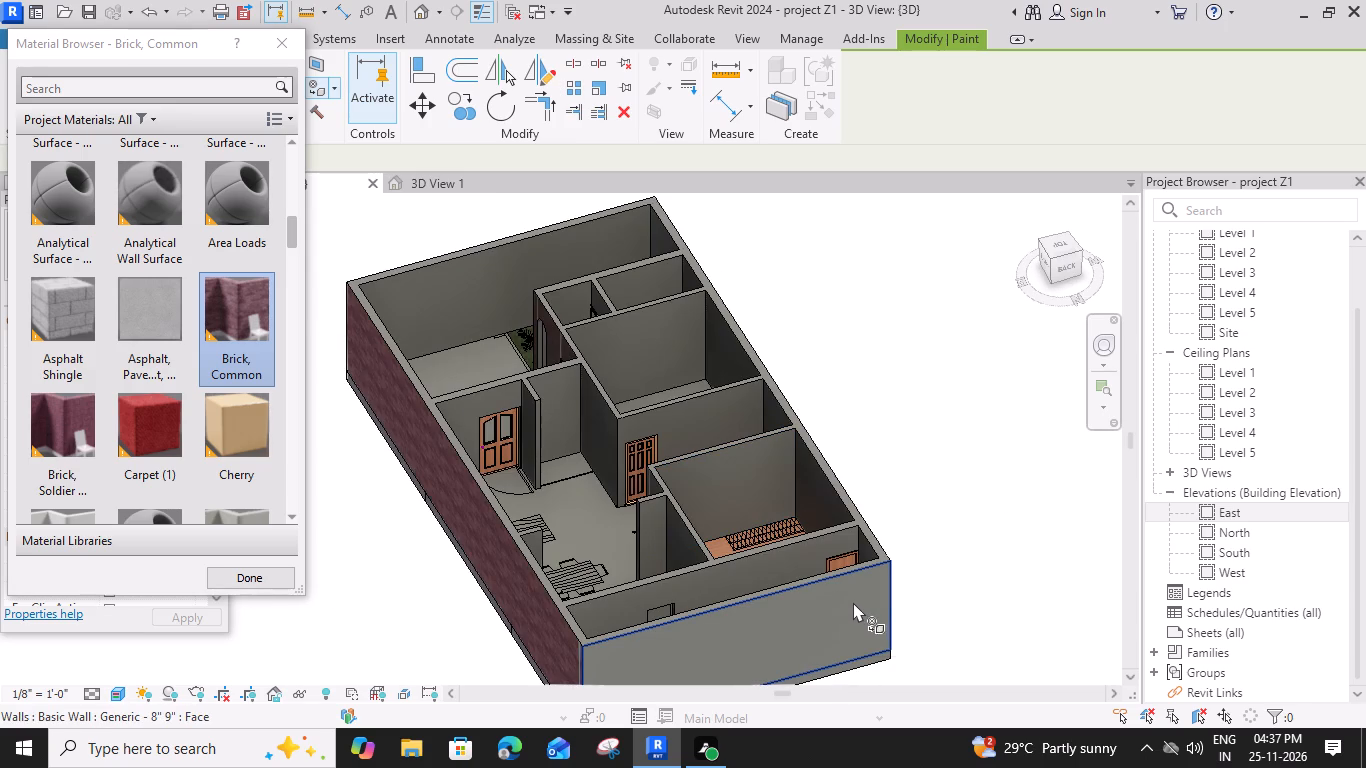
{"action": "left_click", "coordinate": [853, 602]}
Paint the four floor slab edge faces beneath the long brick exterior wall with Brick, Common.
{"action": "scroll", "coordinate": [617, 502], "scroll_direction": "down", "scroll_amount": 3}
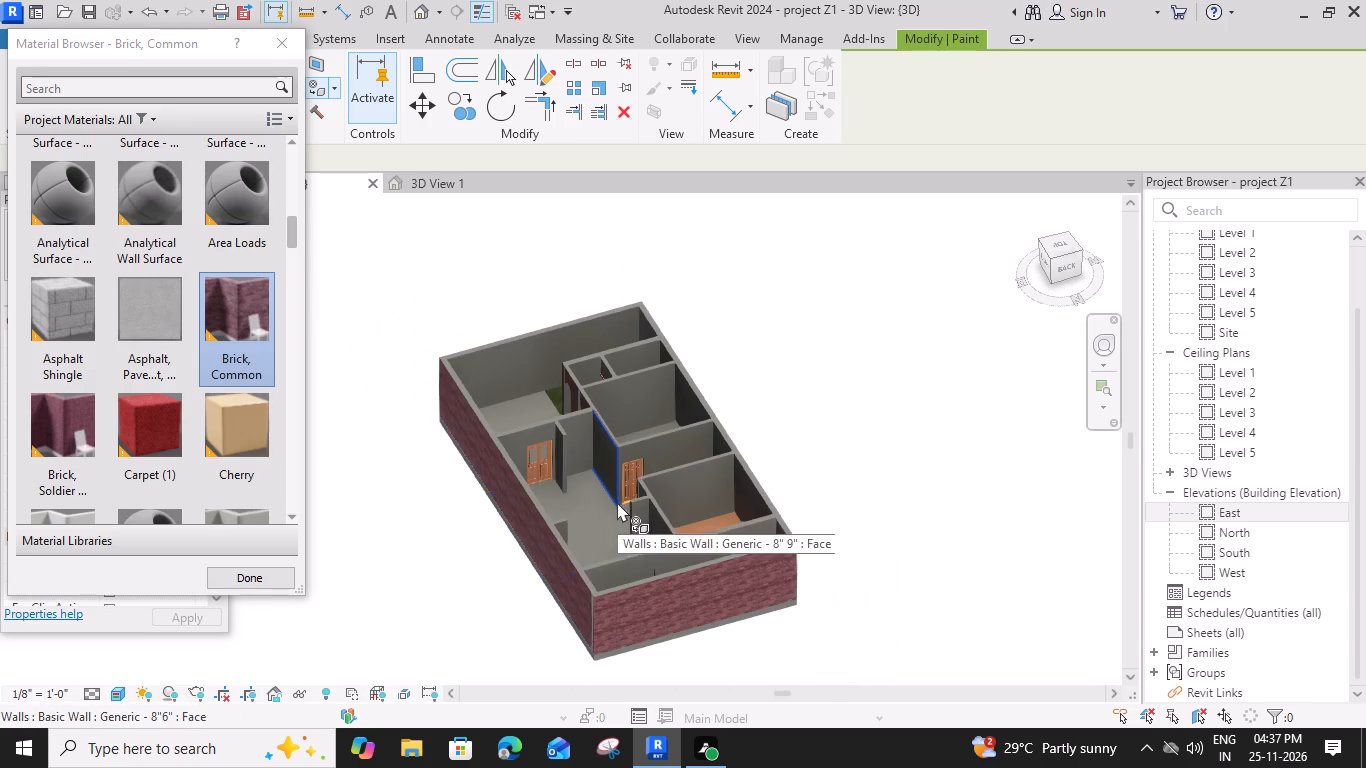
{"action": "middle_click_drag", "start_coordinate": [601, 511], "coordinate": [776, 507]}
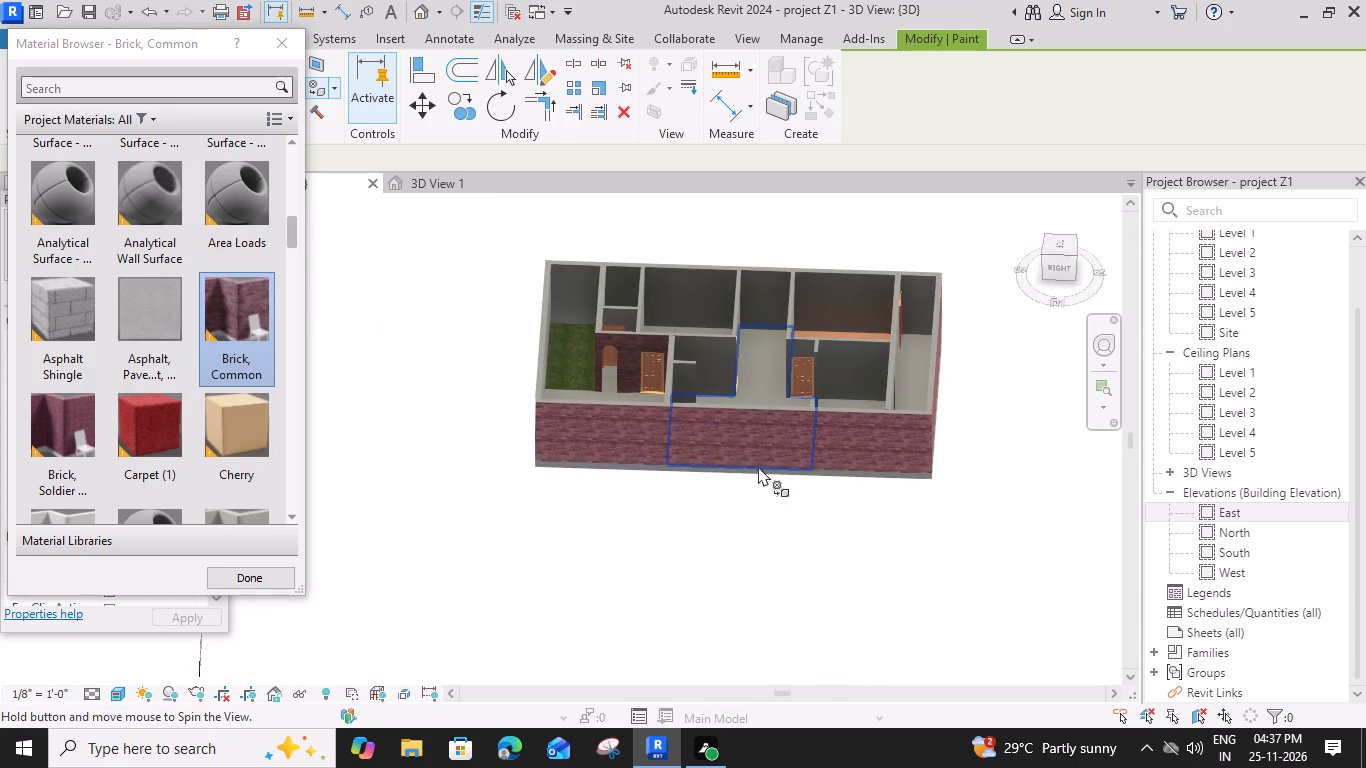
{"action": "middle_click_drag", "start_coordinate": [710, 451], "coordinate": [793, 433], "text": "shift"}
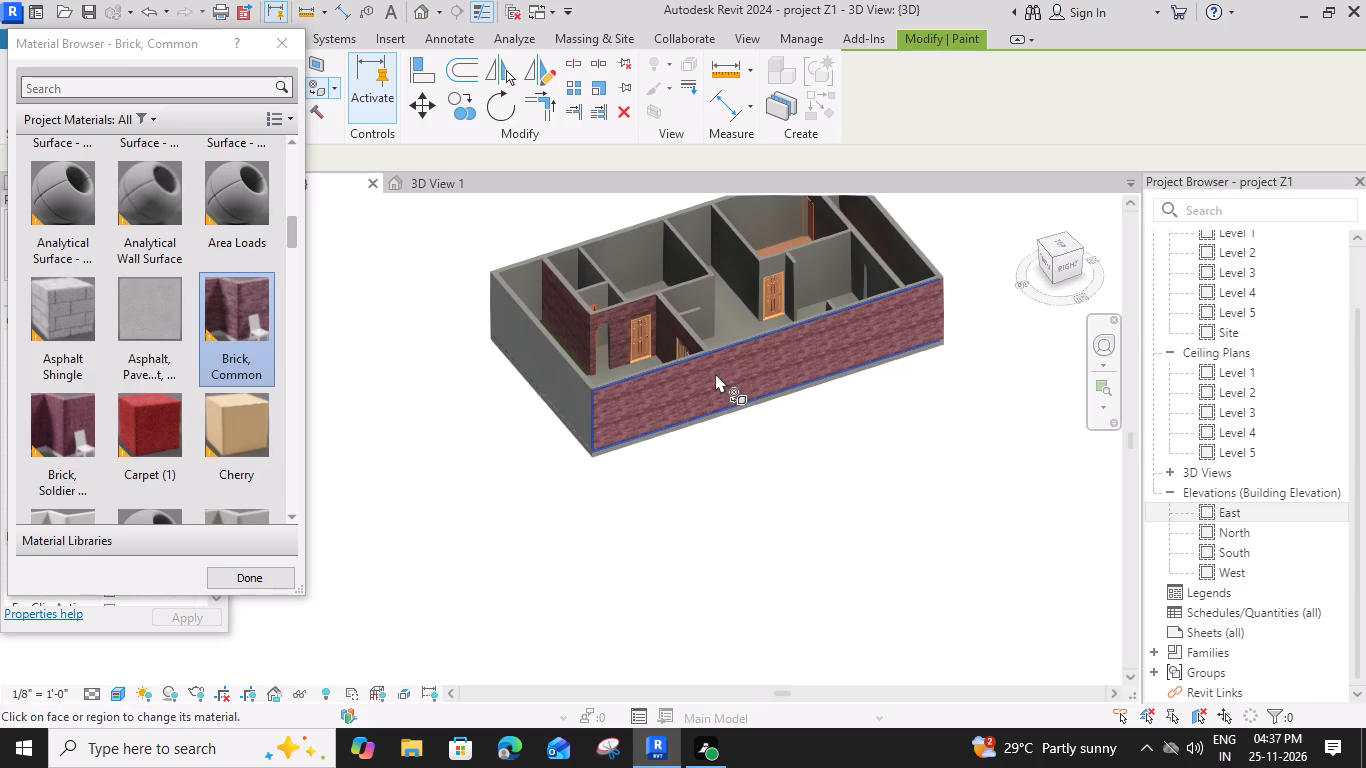
{"action": "middle_click_drag", "start_coordinate": [715, 373], "coordinate": [697, 321], "text": "shift"}
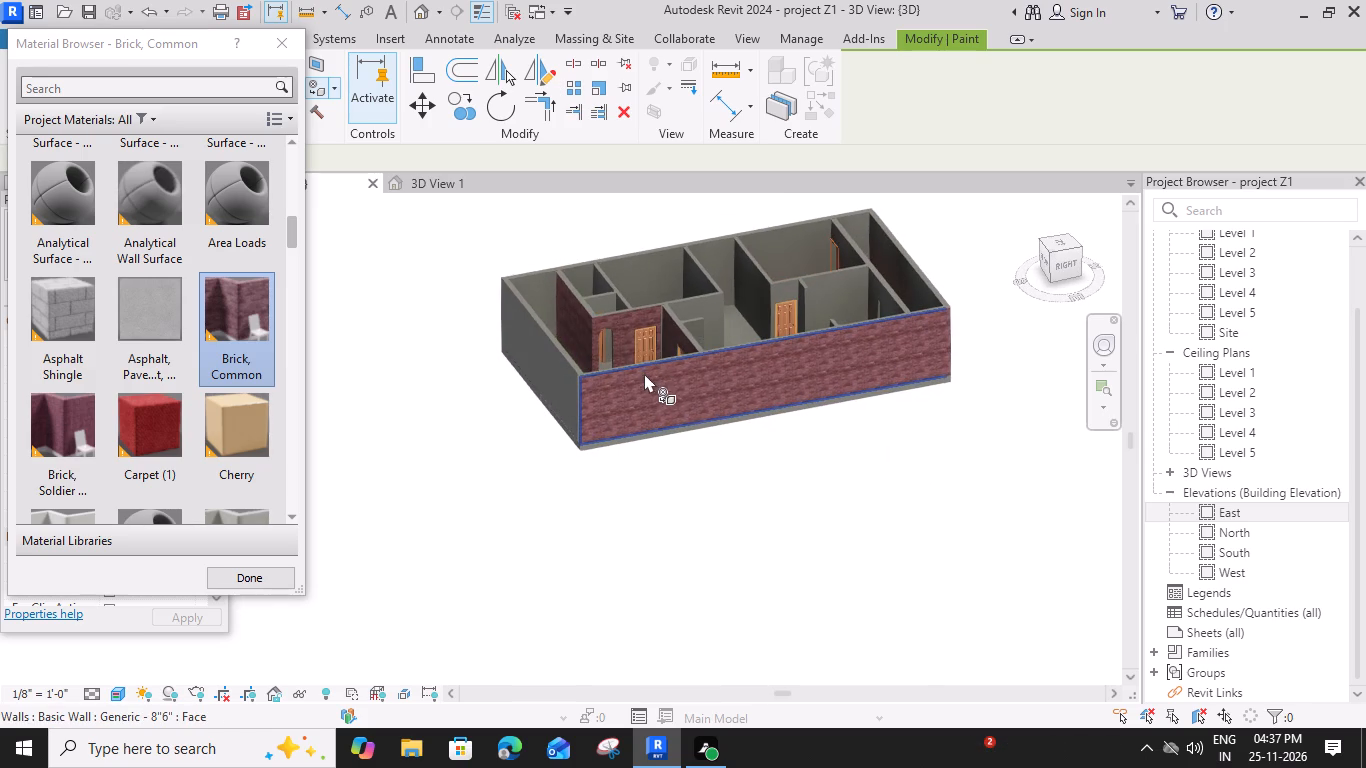
{"action": "scroll", "coordinate": [644, 375], "scroll_direction": "up", "scroll_amount": 8}
{"action": "scroll", "coordinate": [663, 473], "scroll_direction": "up", "scroll_amount": 4}
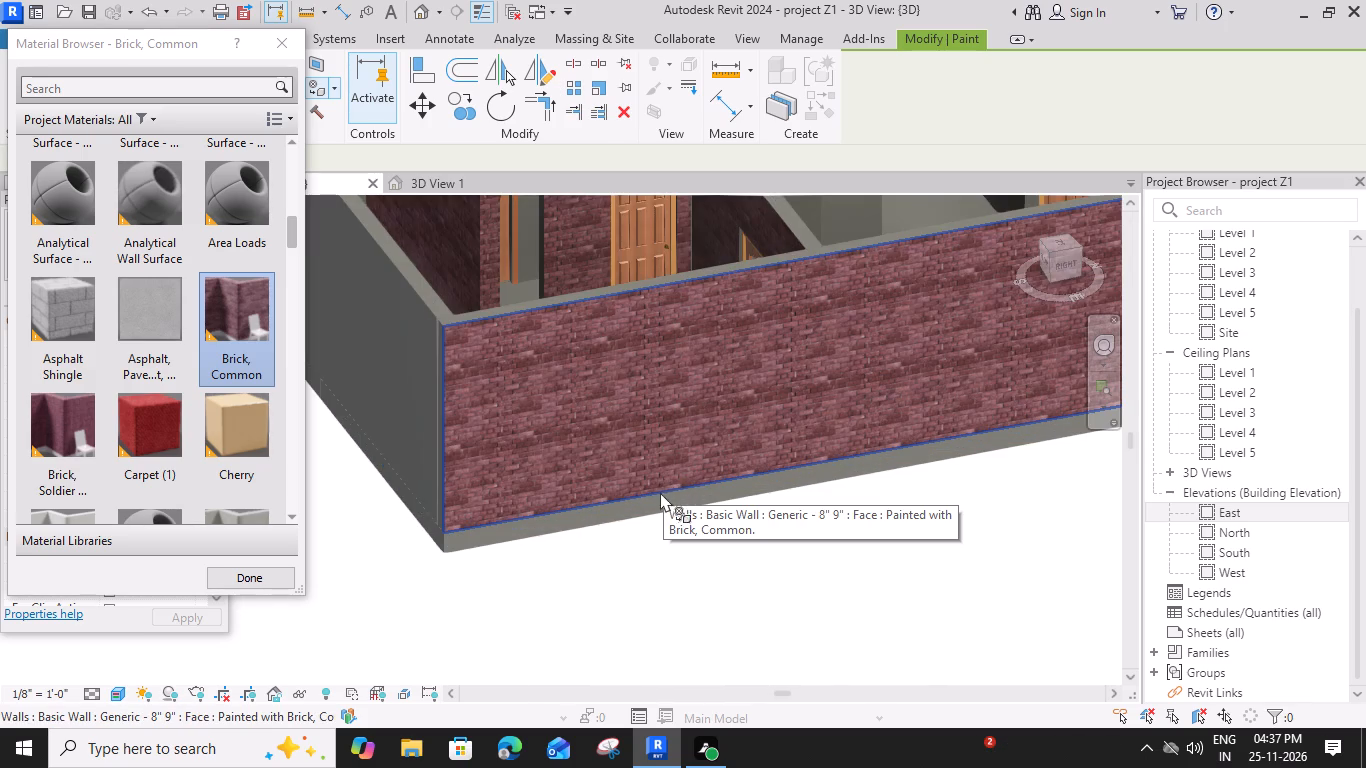
{"action": "scroll", "coordinate": [633, 518], "scroll_direction": "down", "scroll_amount": 3}
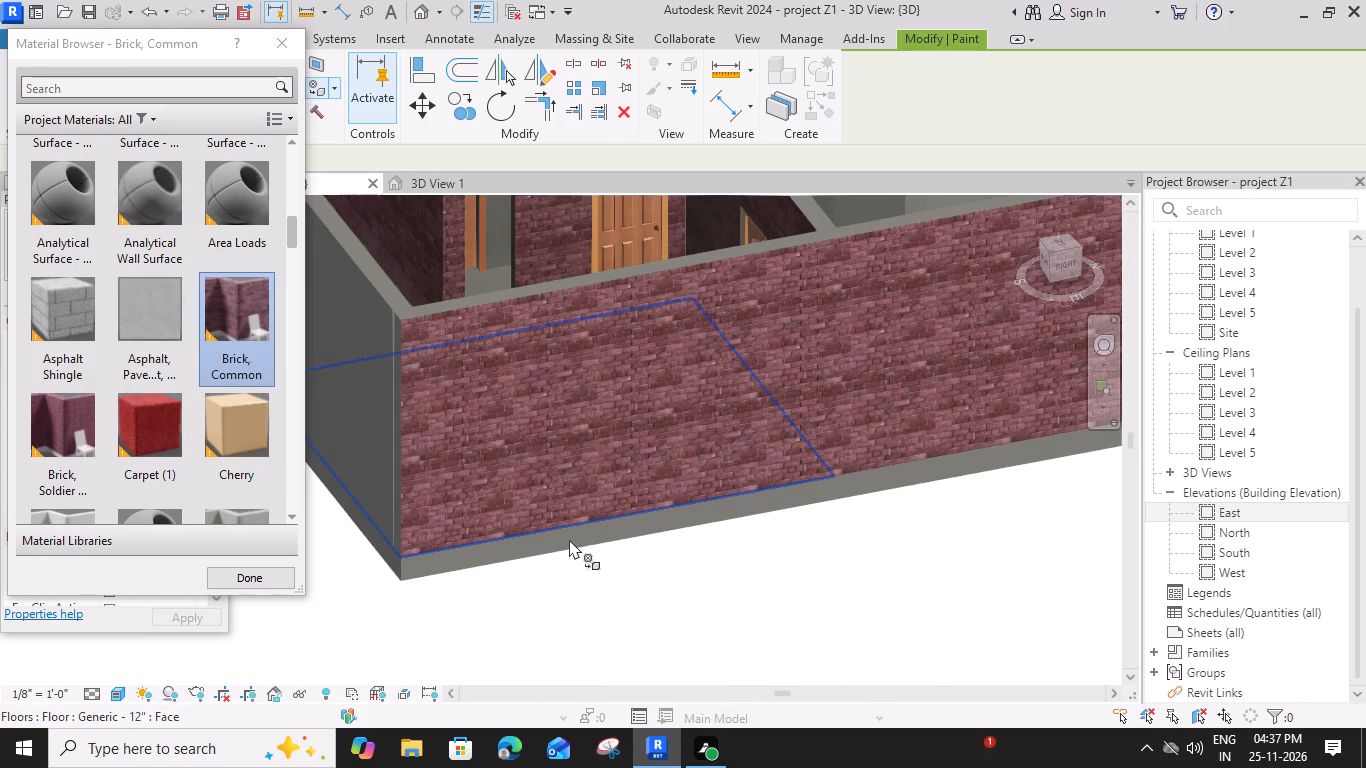
{"action": "left_click", "coordinate": [529, 545]}
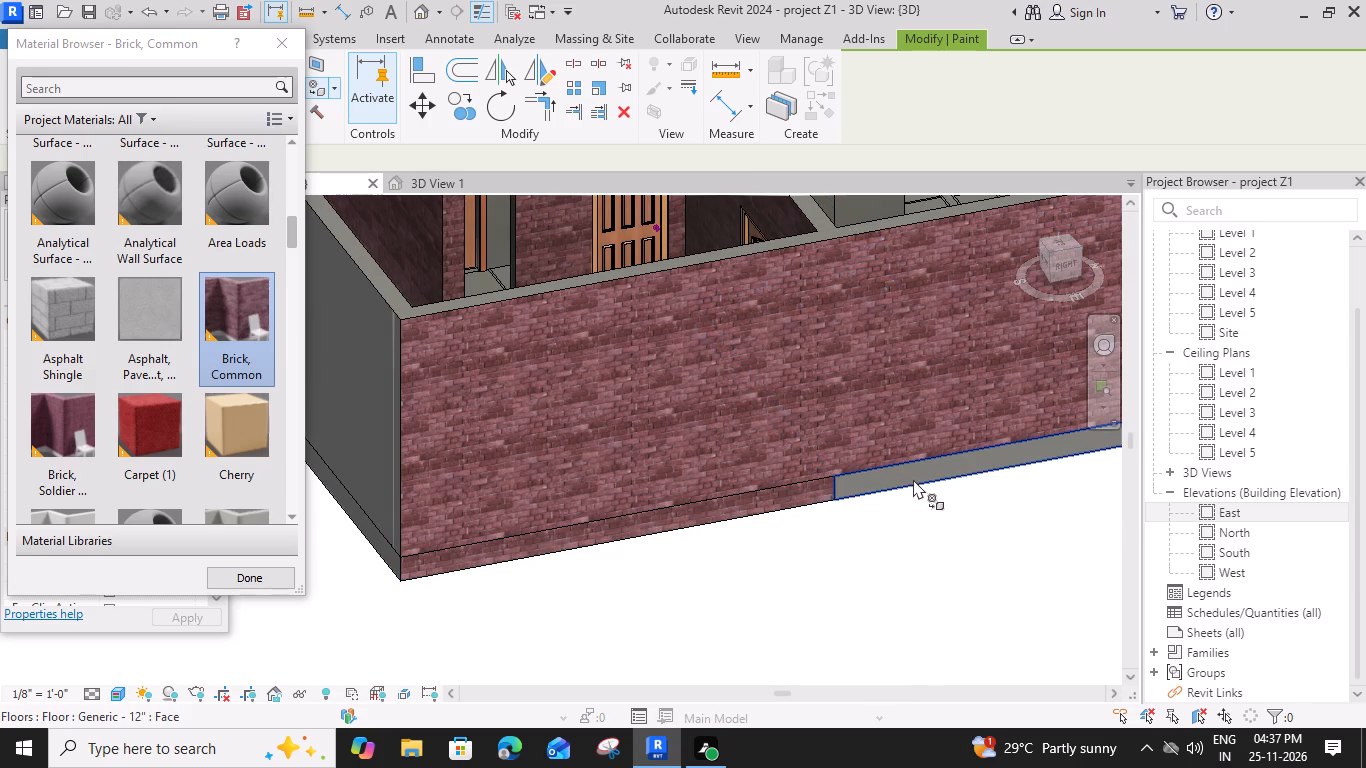
{"action": "middle_click_drag", "start_coordinate": [912, 480], "coordinate": [594, 527]}
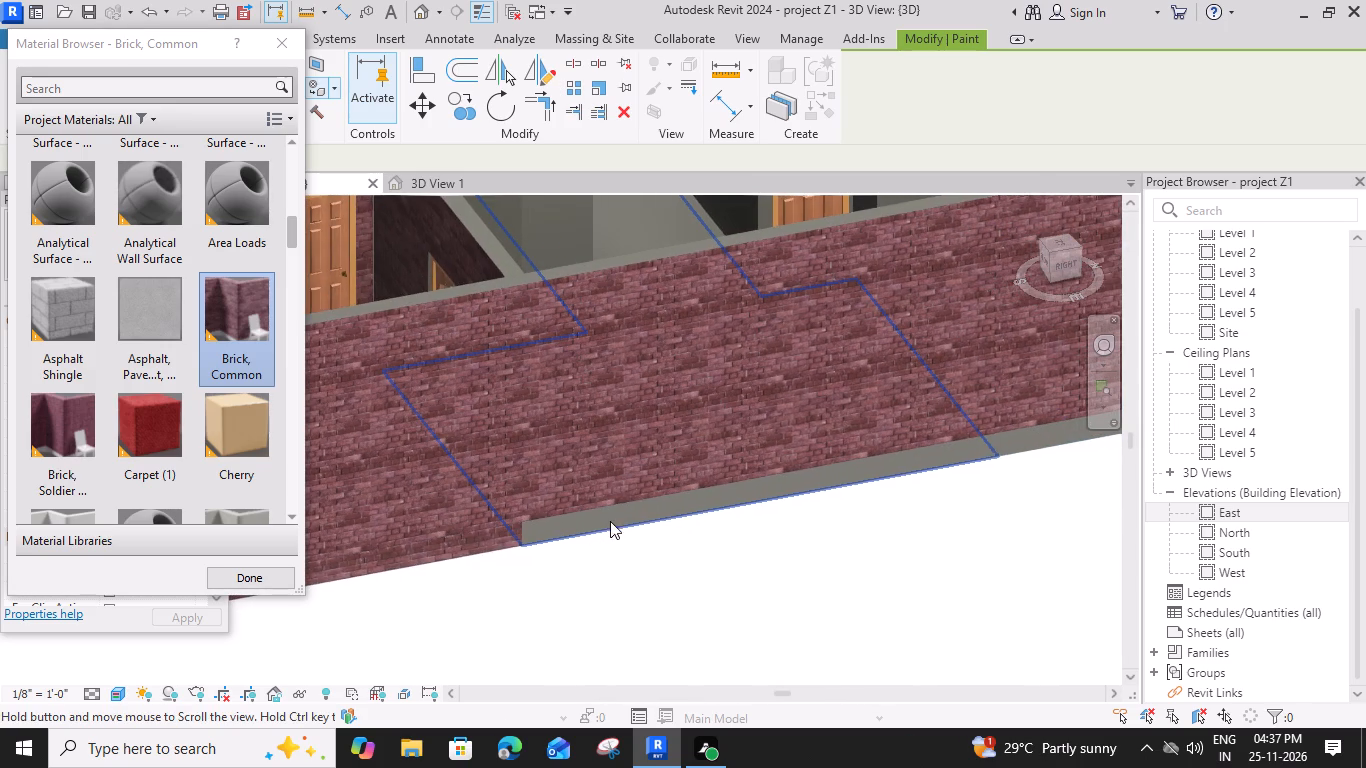
{"action": "left_click", "coordinate": [540, 531]}
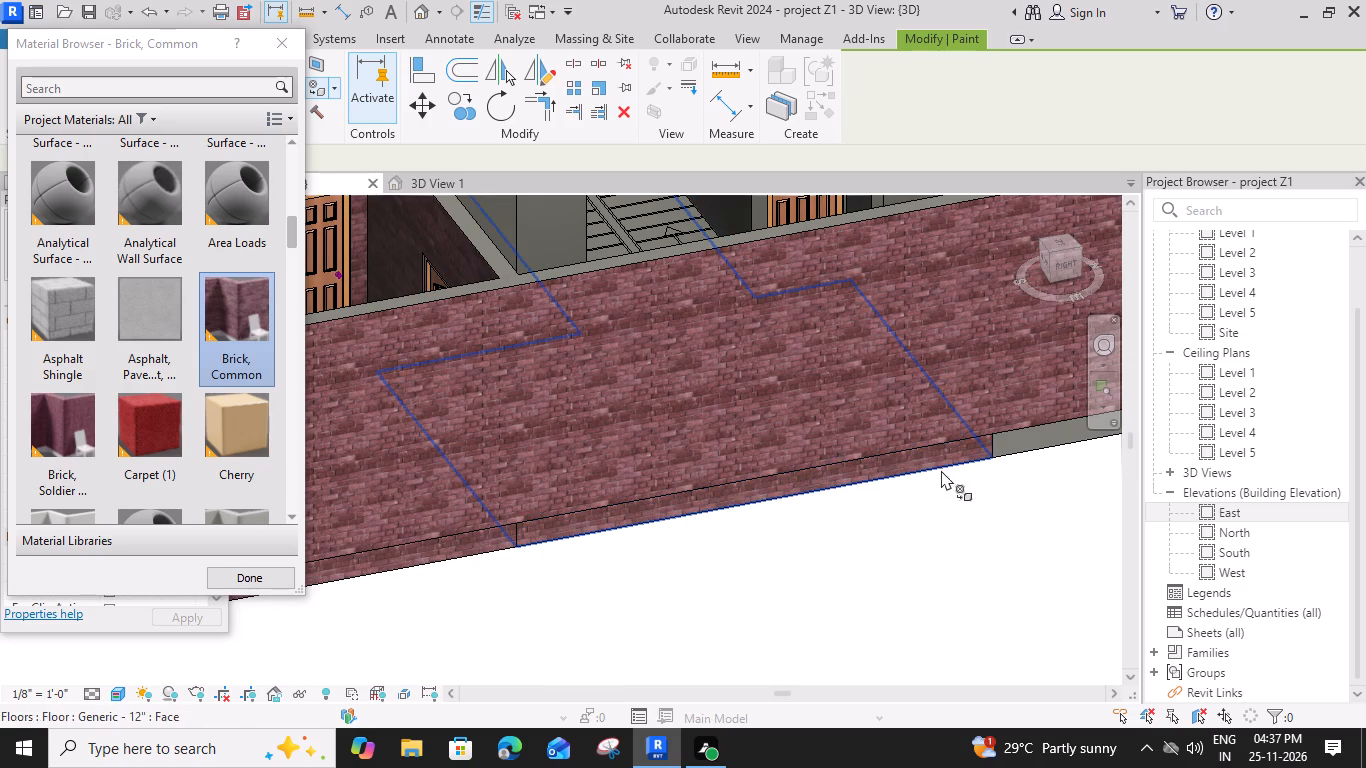
{"action": "middle_click_drag", "start_coordinate": [941, 470], "coordinate": [539, 541]}
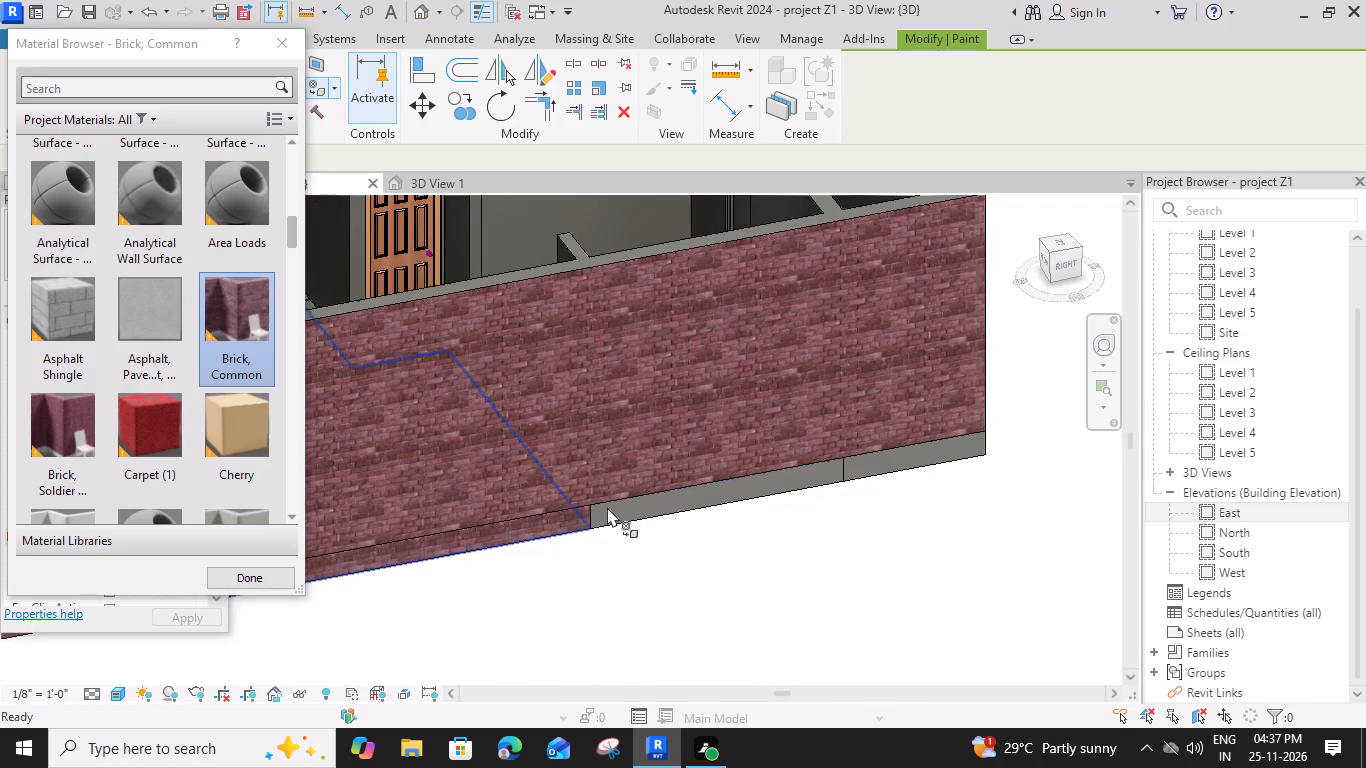
{"action": "left_click", "coordinate": [607, 515]}
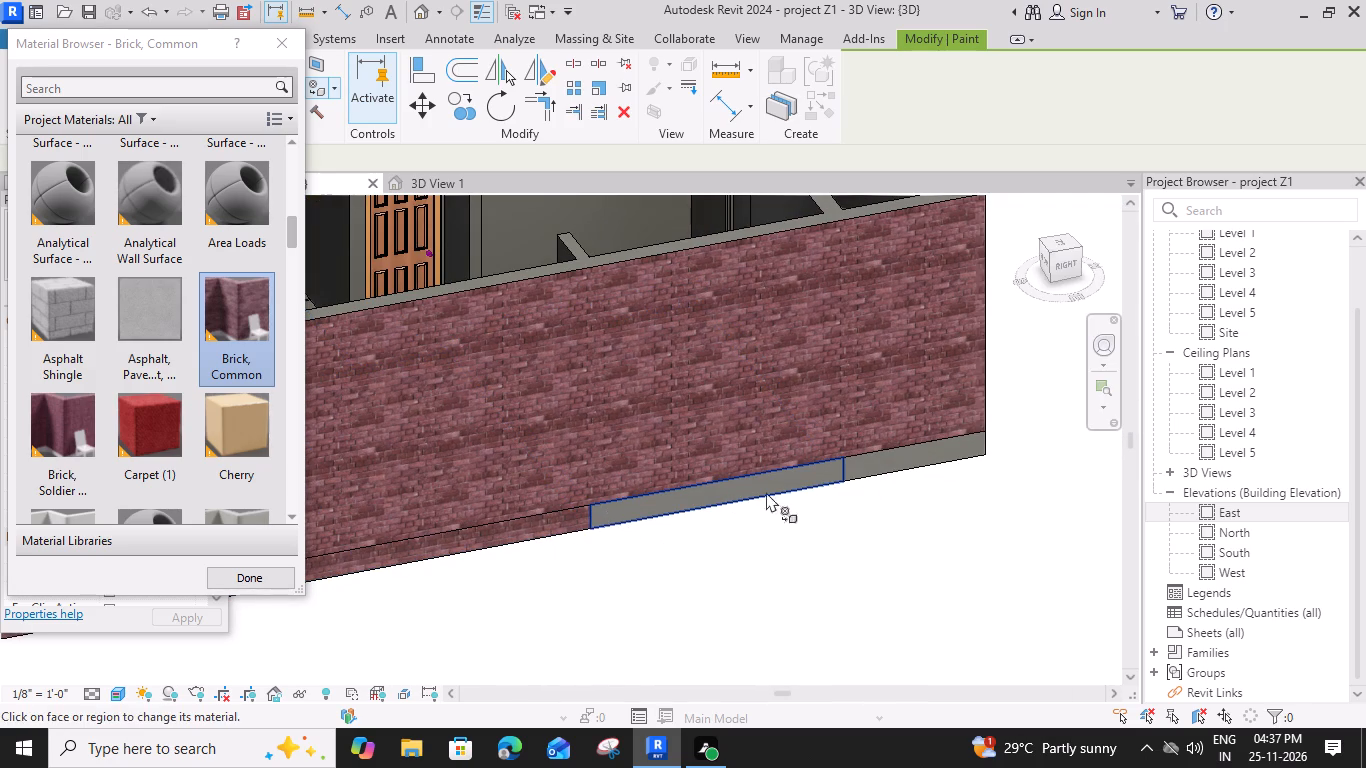
{"action": "left_click", "coordinate": [858, 467]}
Paint the floor slab edge face beneath the short brick wall at the back of the house with Brick, Common and finish painting.
{"action": "middle_click_drag", "start_coordinate": [881, 452], "coordinate": [880, 453], "text": "shift"}
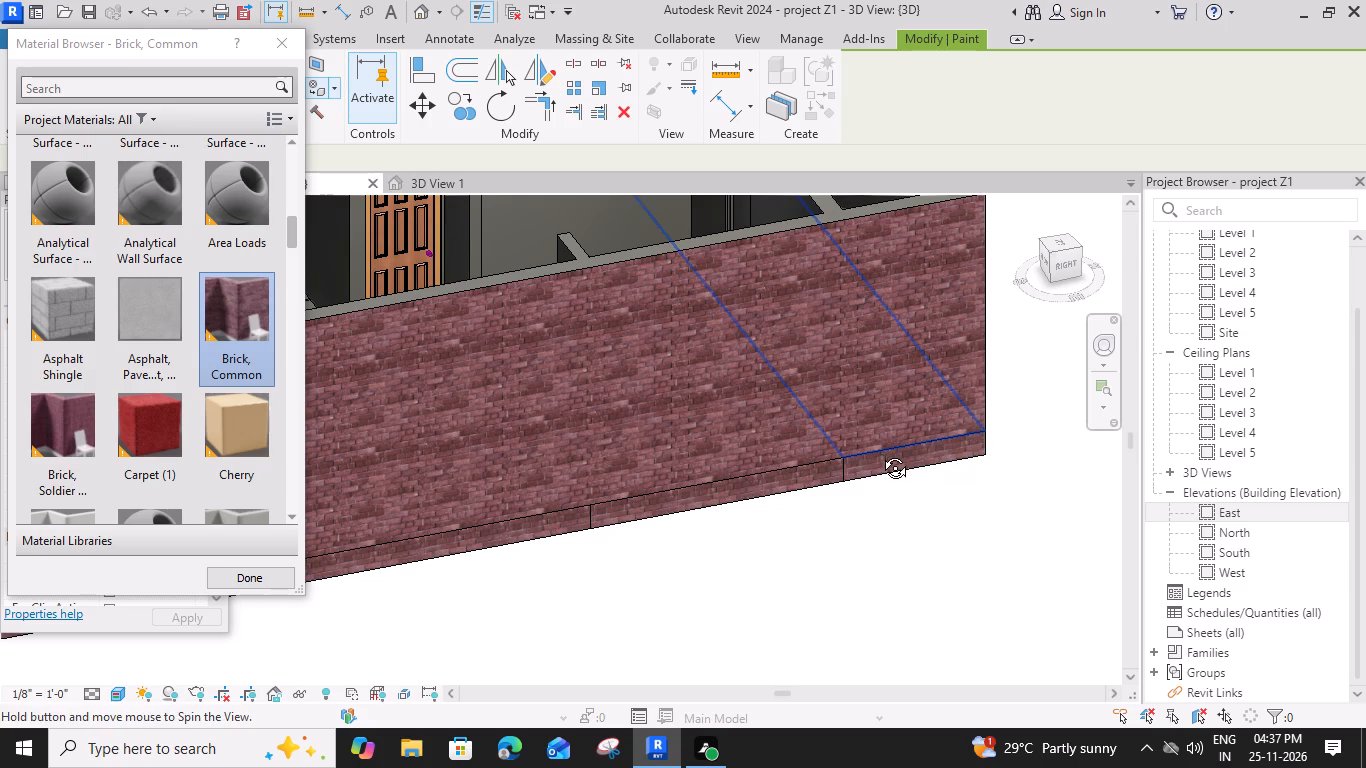
{"action": "middle_click_drag", "start_coordinate": [880, 453], "coordinate": [631, 526], "text": "shift"}
{"action": "middle_click_drag", "start_coordinate": [684, 600], "coordinate": [668, 471]}
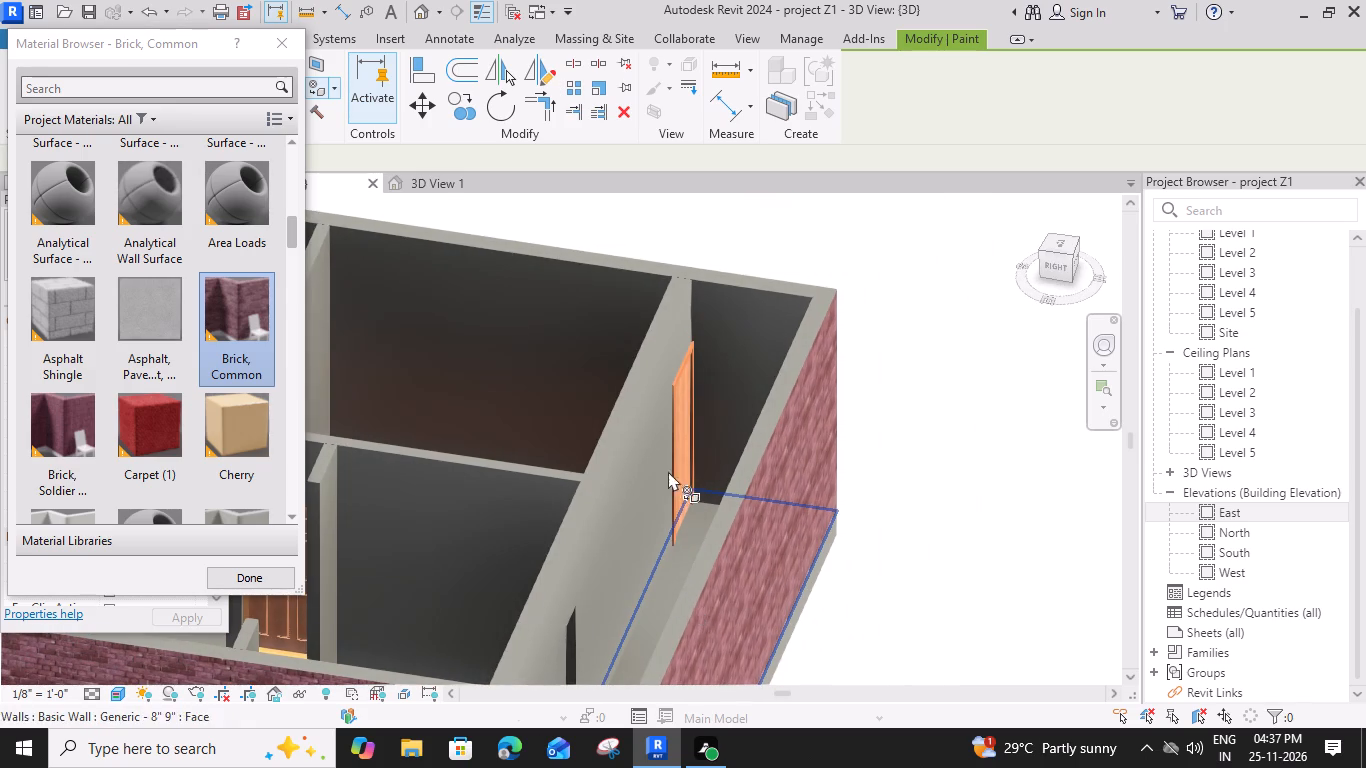
{"action": "middle_click_drag", "start_coordinate": [668, 471], "coordinate": [866, 399]}
{"action": "middle_click_drag", "start_coordinate": [810, 535], "coordinate": [578, 545], "text": "shift"}
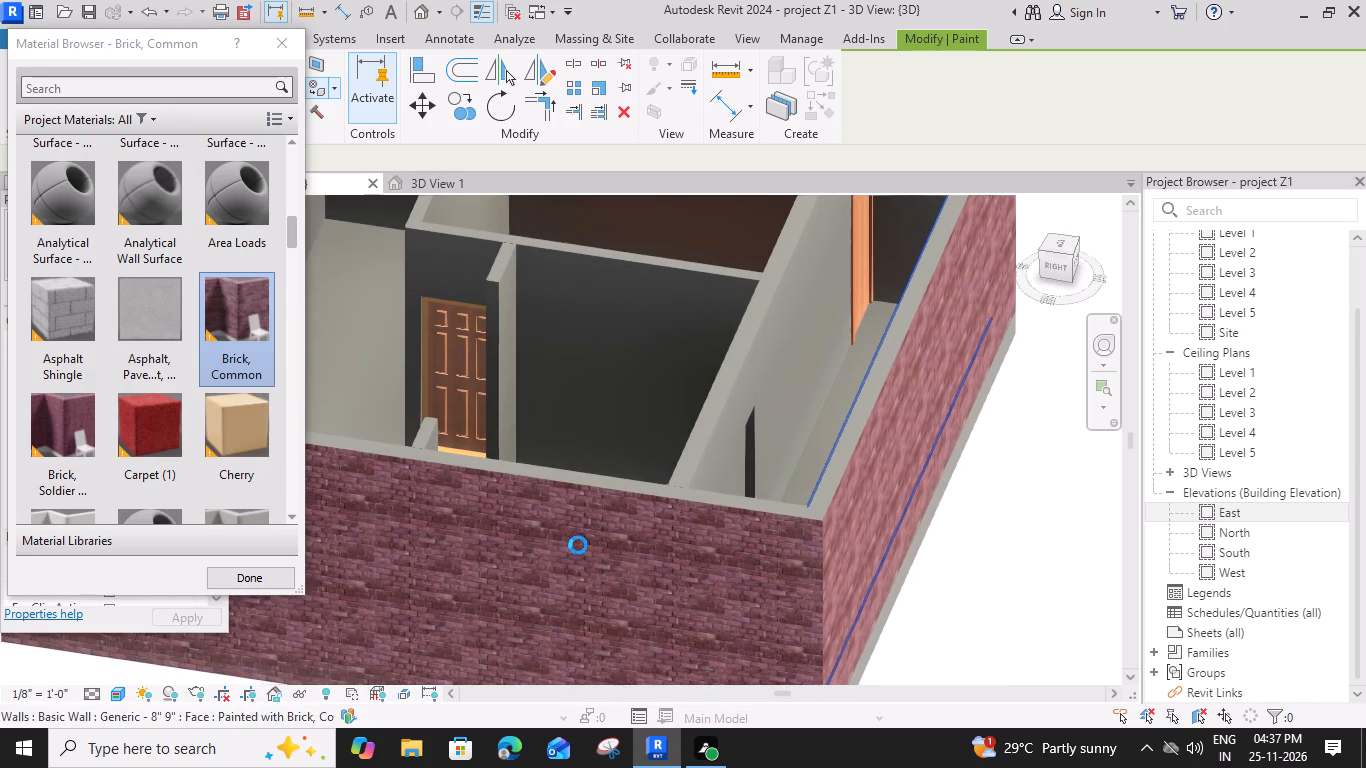
{"action": "middle_click_drag", "start_coordinate": [578, 545], "coordinate": [525, 542], "text": "shift"}
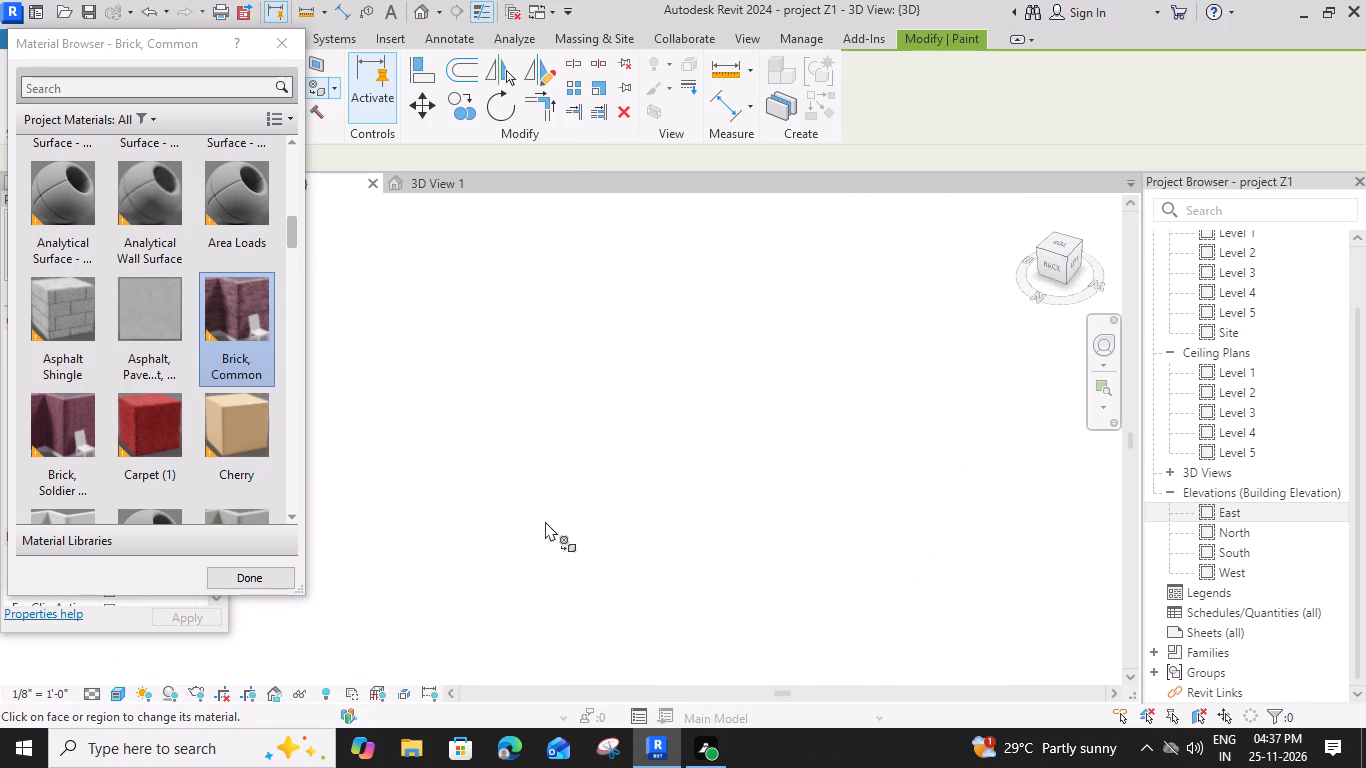
{"action": "scroll", "coordinate": [545, 521], "scroll_direction": "down", "scroll_amount": 8}
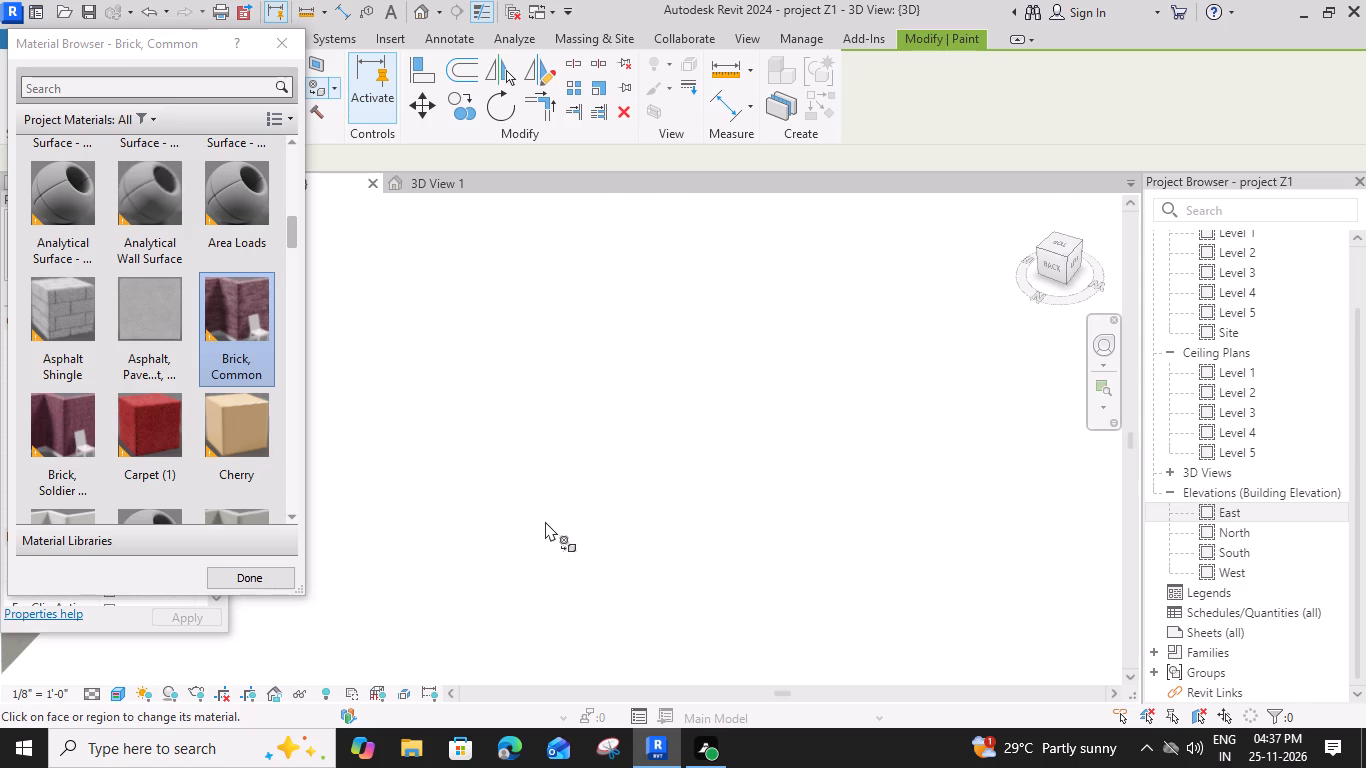
{"action": "middle_click_drag", "start_coordinate": [470, 517], "coordinate": [940, 481]}
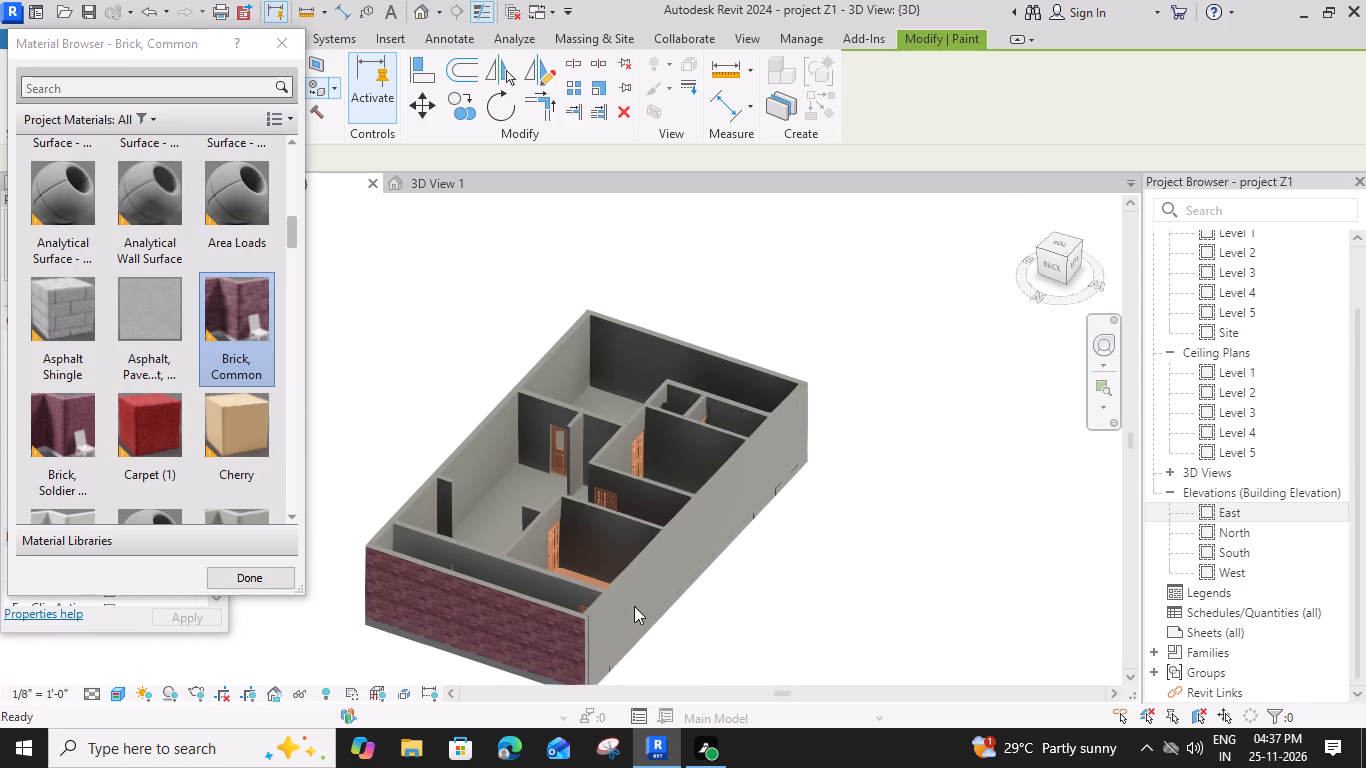
{"action": "middle_click_drag", "start_coordinate": [633, 604], "coordinate": [800, 460]}
{"action": "scroll", "coordinate": [750, 532], "scroll_direction": "up", "scroll_amount": 4}
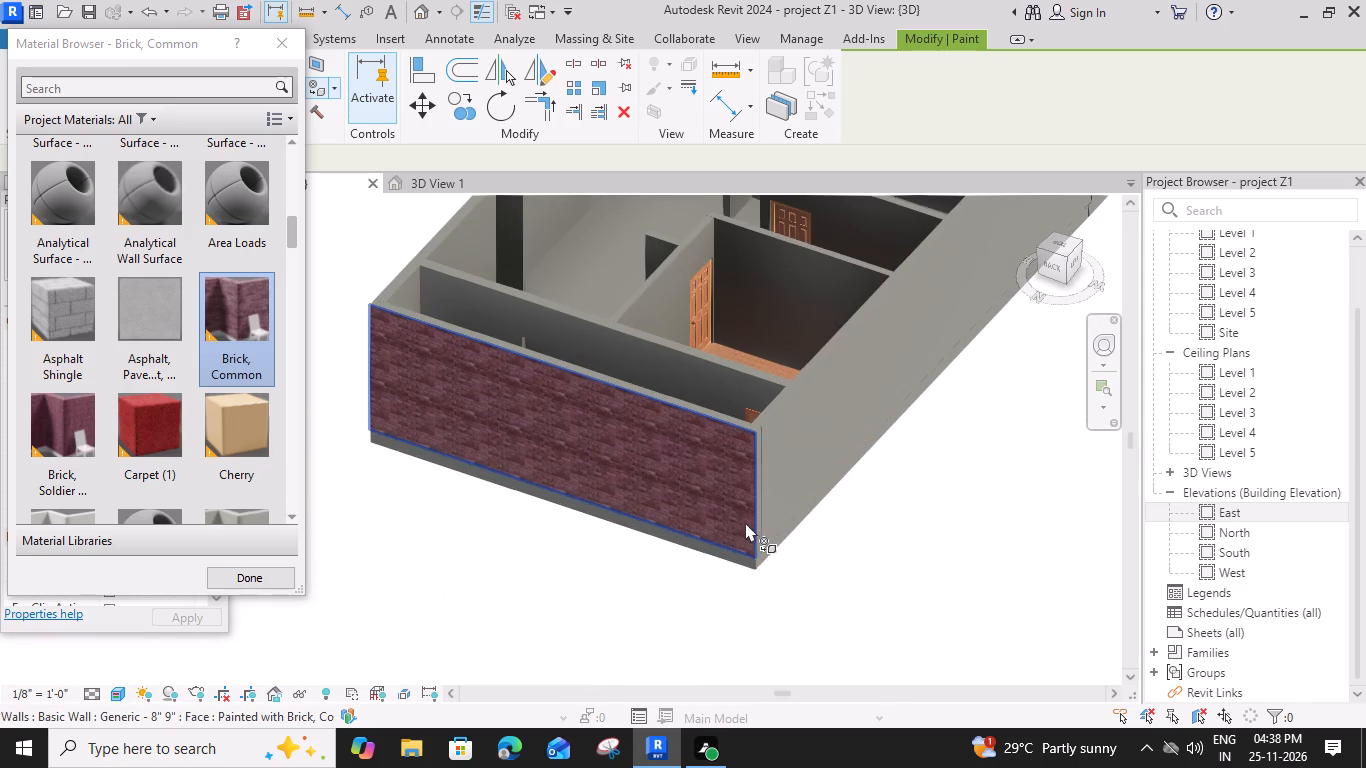
{"action": "scroll", "coordinate": [744, 521], "scroll_direction": "up", "scroll_amount": 4}
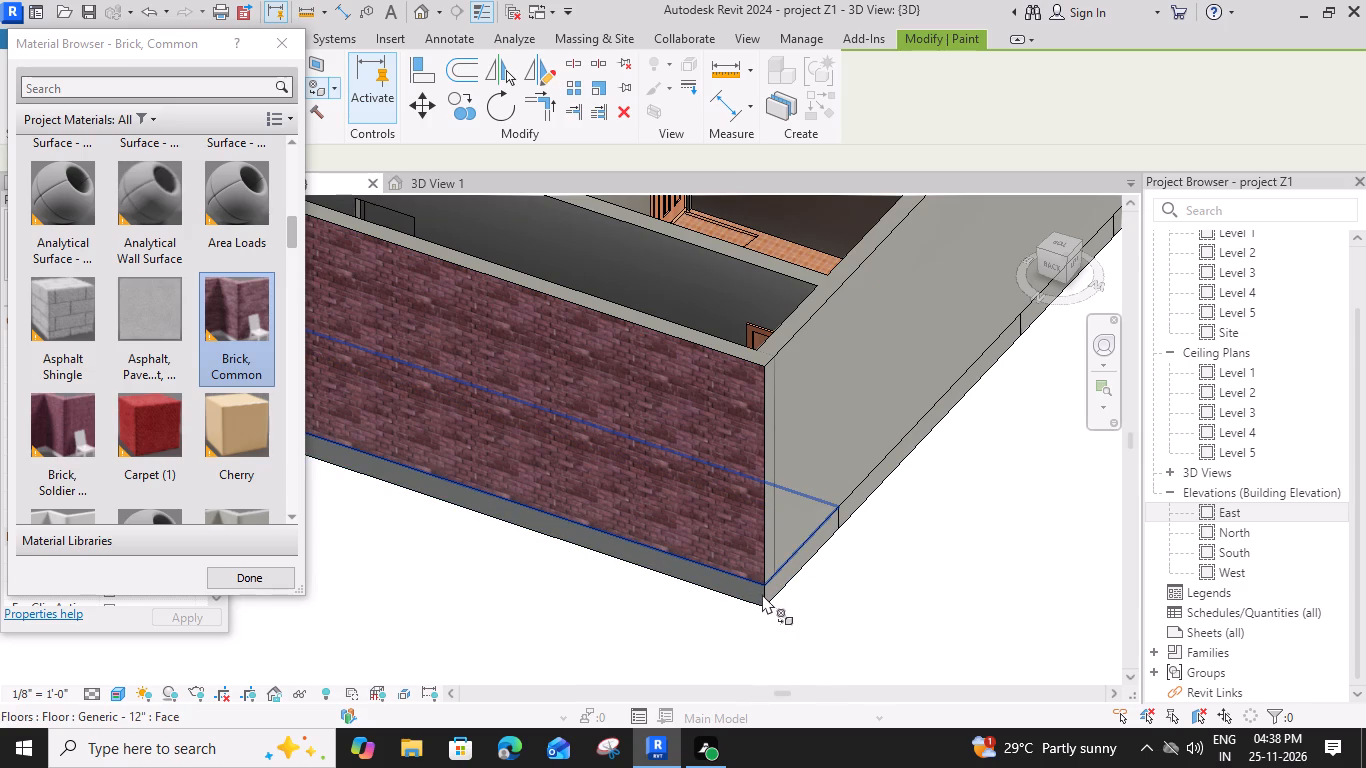
{"action": "middle_click_drag", "start_coordinate": [762, 592], "coordinate": [756, 564], "text": "shift"}
{"action": "middle_click_drag", "start_coordinate": [771, 487], "coordinate": [916, 666]}
{"action": "scroll", "coordinate": [799, 588], "scroll_direction": "down", "scroll_amount": 3}
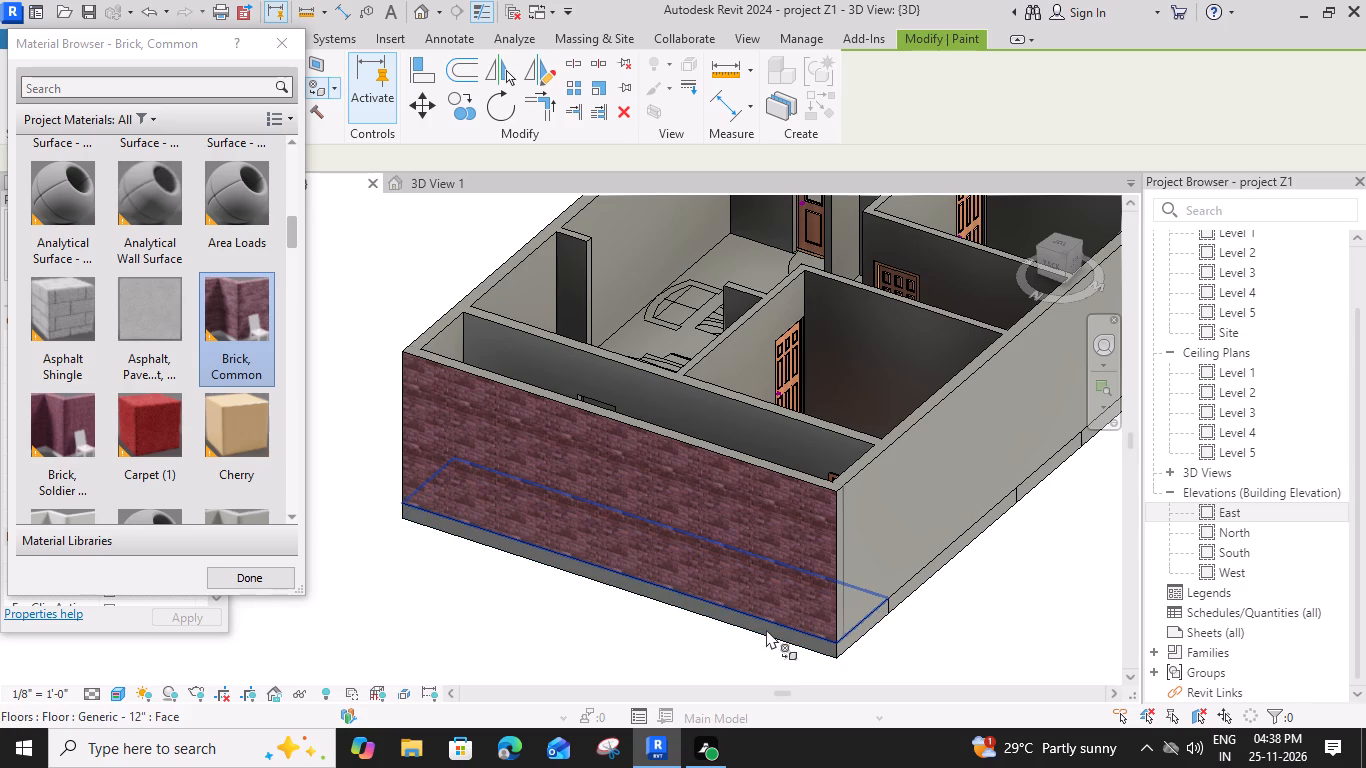
{"action": "middle_click_drag", "start_coordinate": [765, 625], "coordinate": [759, 612], "text": "shift"}
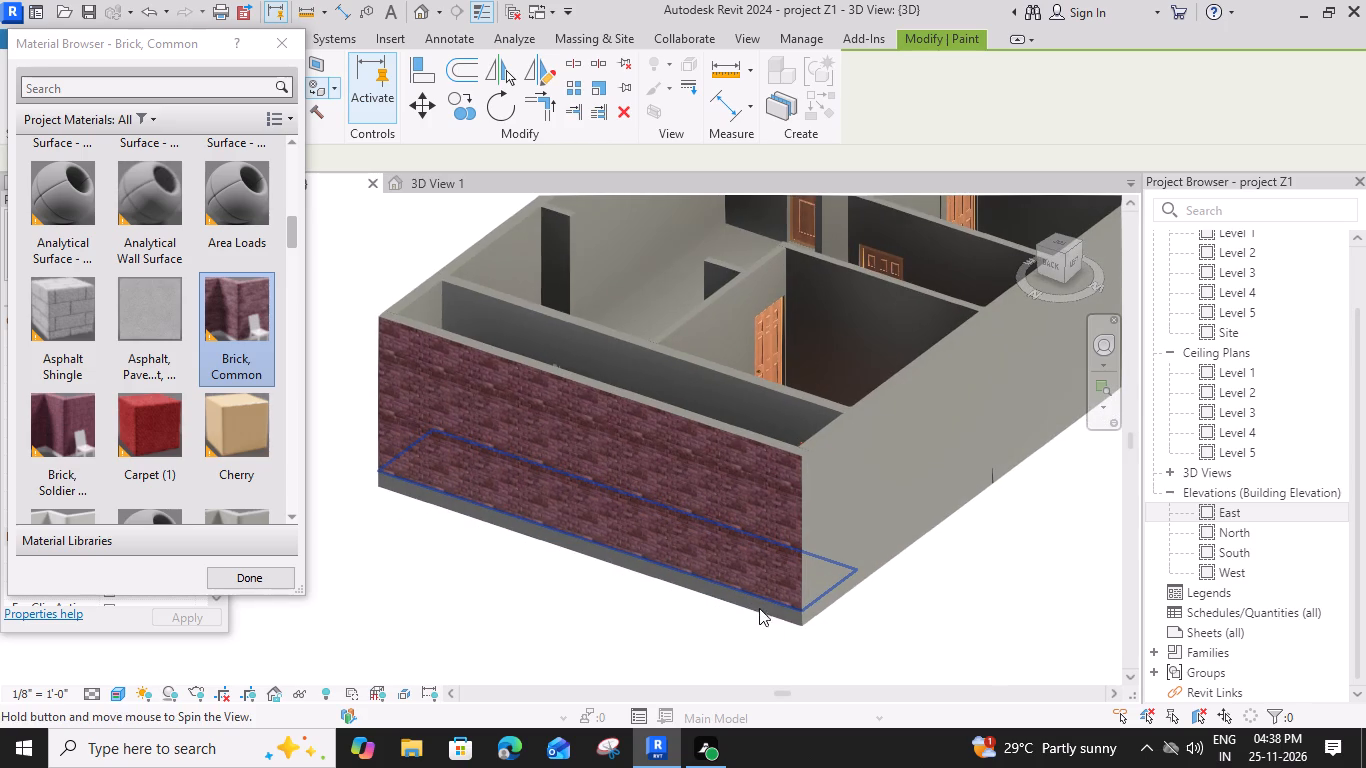
{"action": "scroll", "coordinate": [764, 599], "scroll_direction": "up", "scroll_amount": 4}
{"action": "left_click", "coordinate": [786, 626]}
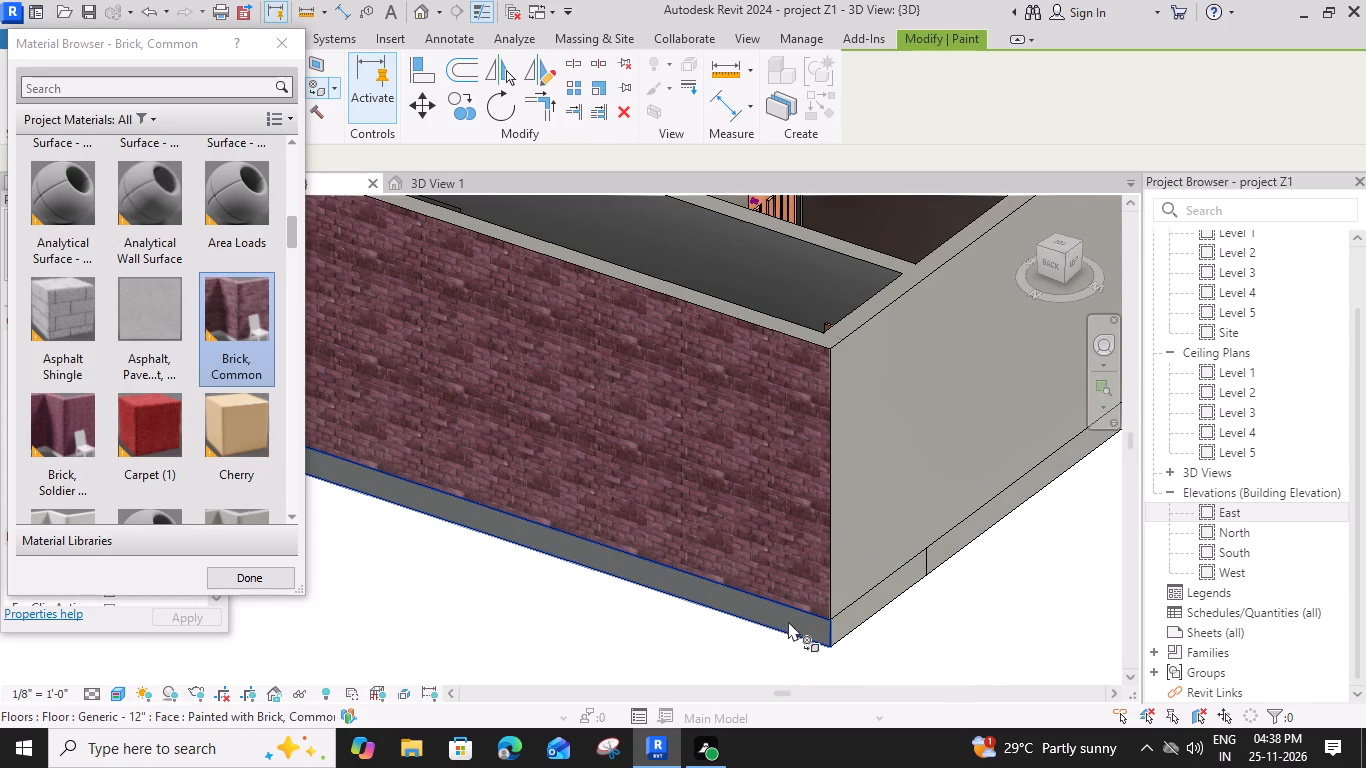
{"action": "left_click", "coordinate": [788, 621]}
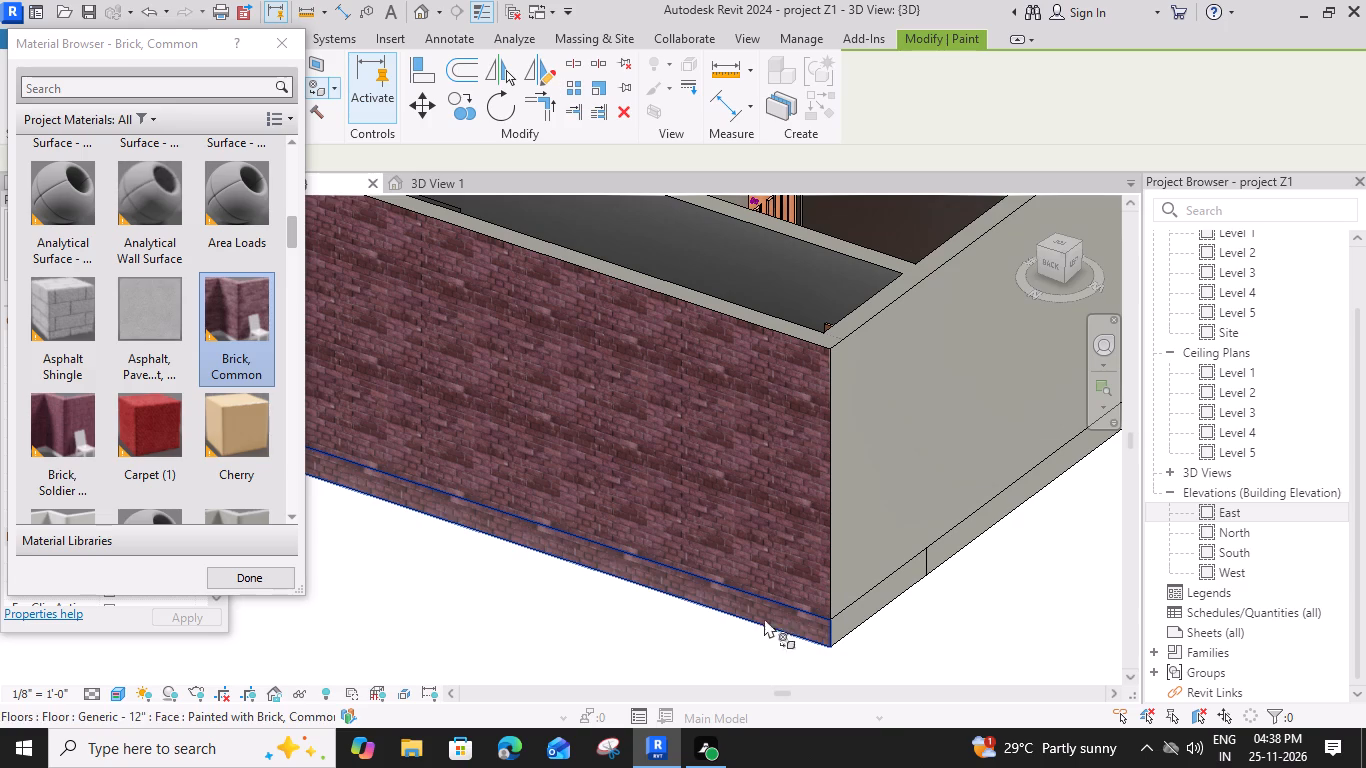
{"action": "left_click", "coordinate": [263, 581]}
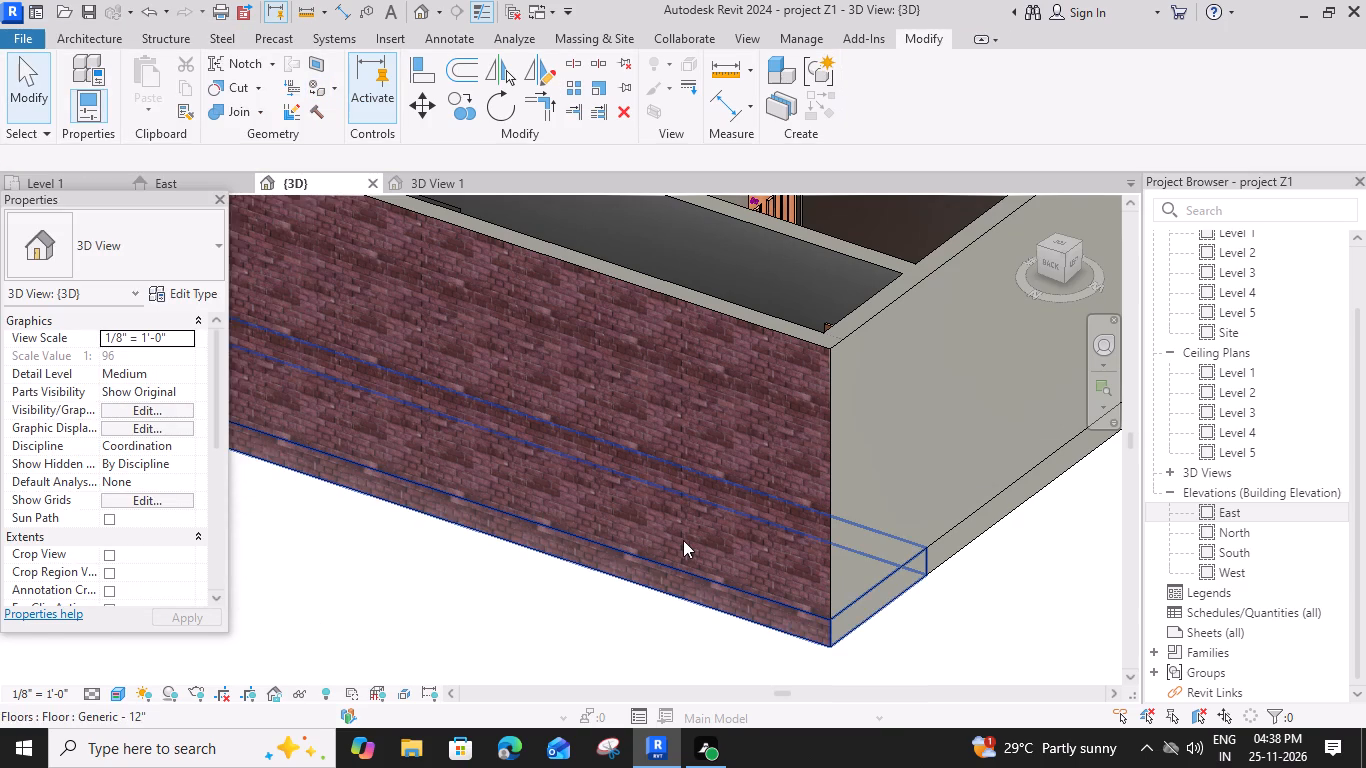
Examine the 3D house model from the back around the unpainted long side to the front parking and garden side.
{"action": "middle_click_drag", "start_coordinate": [683, 540], "coordinate": [646, 635], "text": "shift"}
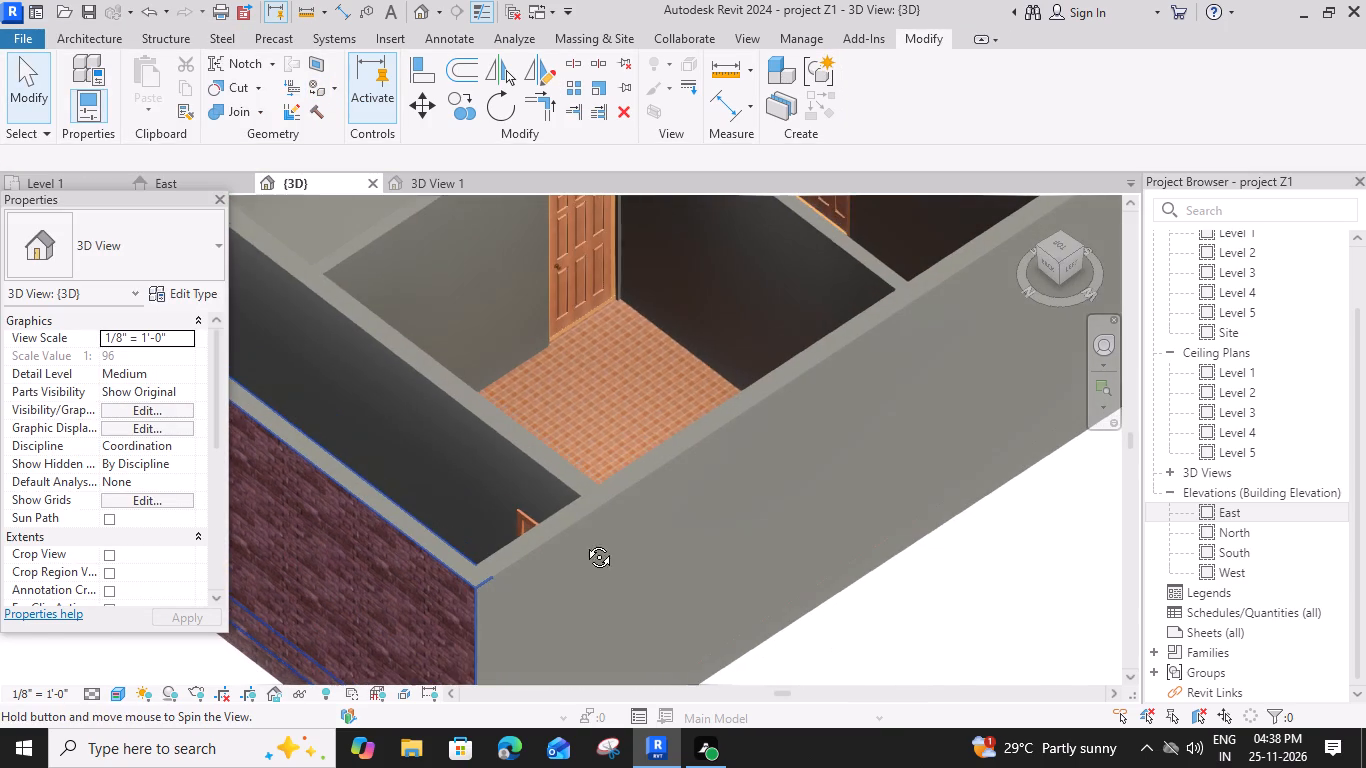
{"action": "scroll", "coordinate": [582, 497], "scroll_direction": "down", "scroll_amount": 8}
{"action": "middle_click_drag", "start_coordinate": [586, 467], "coordinate": [561, 499], "text": "shift"}
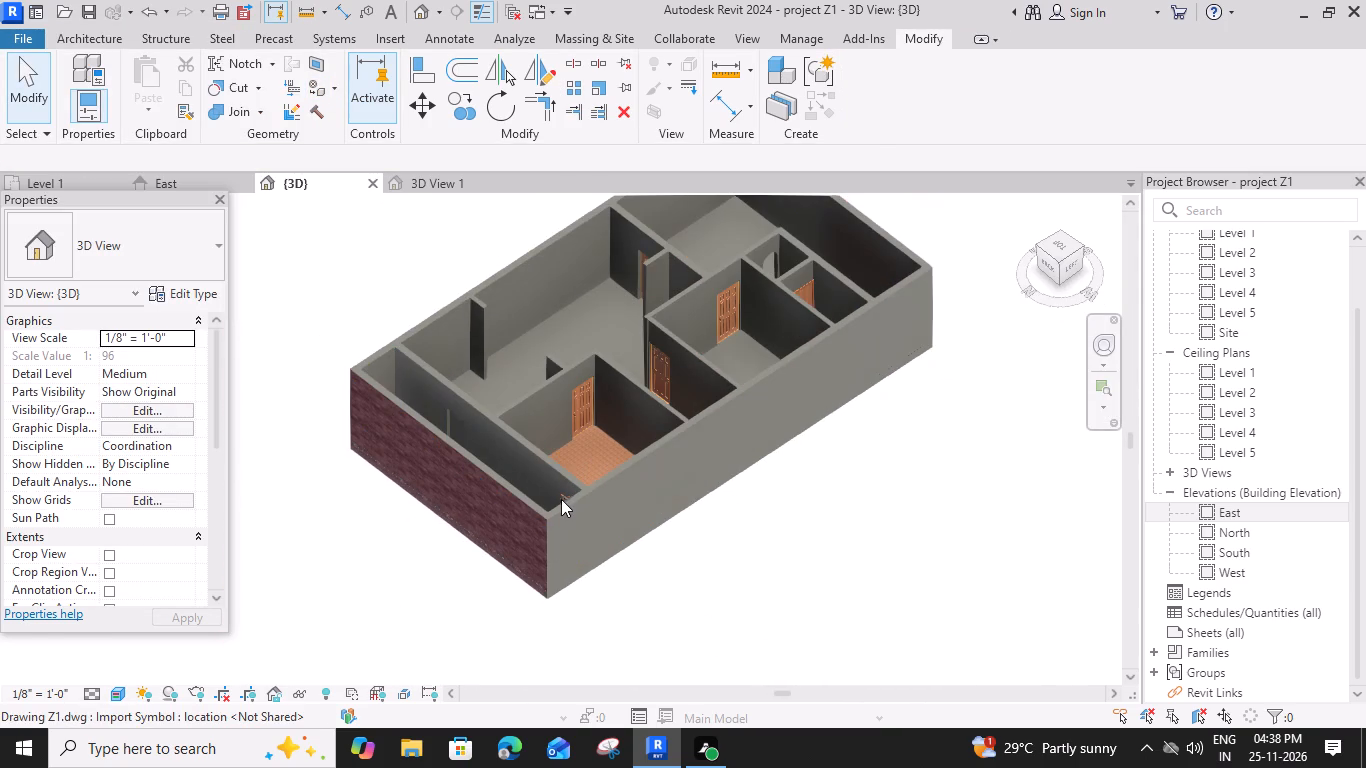
{"action": "middle_click_drag", "start_coordinate": [561, 499], "coordinate": [494, 546], "text": "shift"}
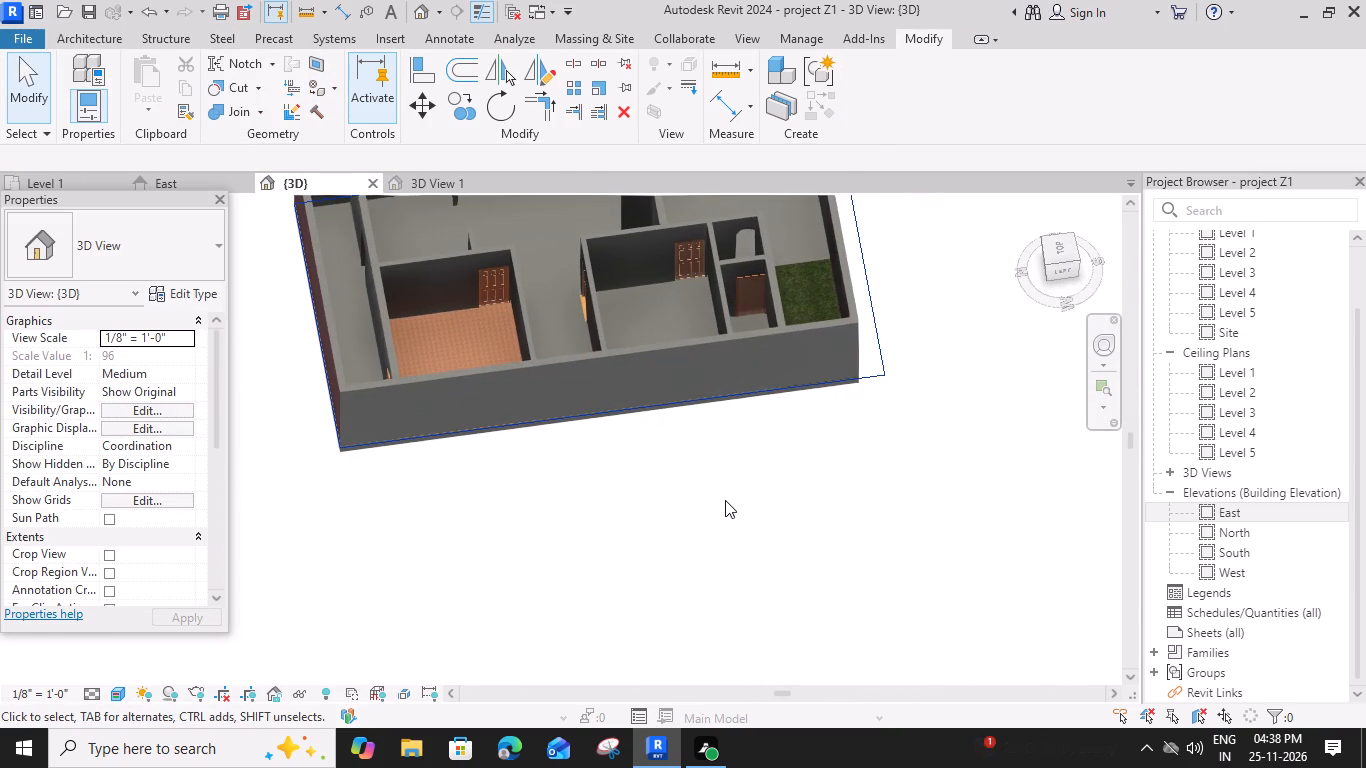
{"action": "scroll", "coordinate": [725, 500], "scroll_direction": "down", "scroll_amount": 4}
{"action": "middle_click_drag", "start_coordinate": [810, 487], "coordinate": [671, 494]}
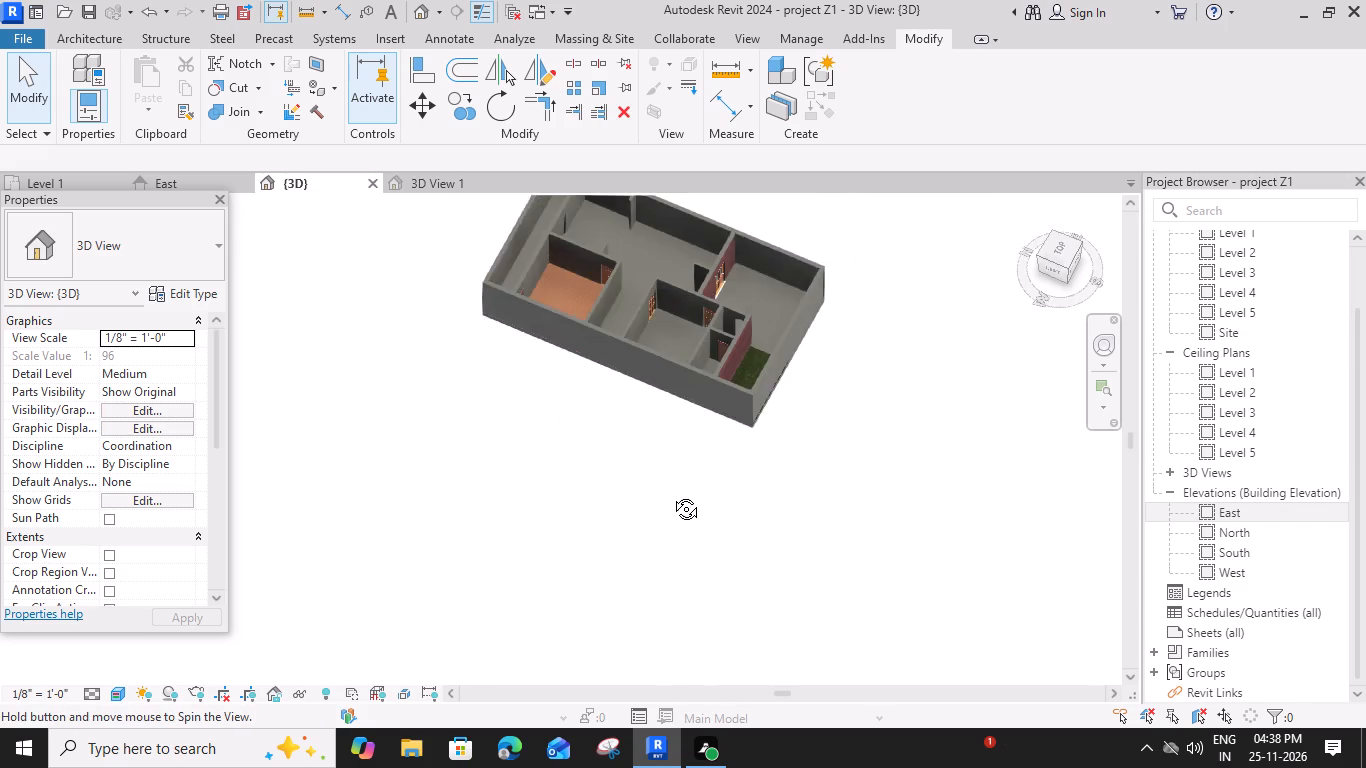
{"action": "middle_click_drag", "start_coordinate": [671, 494], "coordinate": [595, 382]}
{"action": "middle_click_drag", "start_coordinate": [888, 391], "coordinate": [835, 462]}
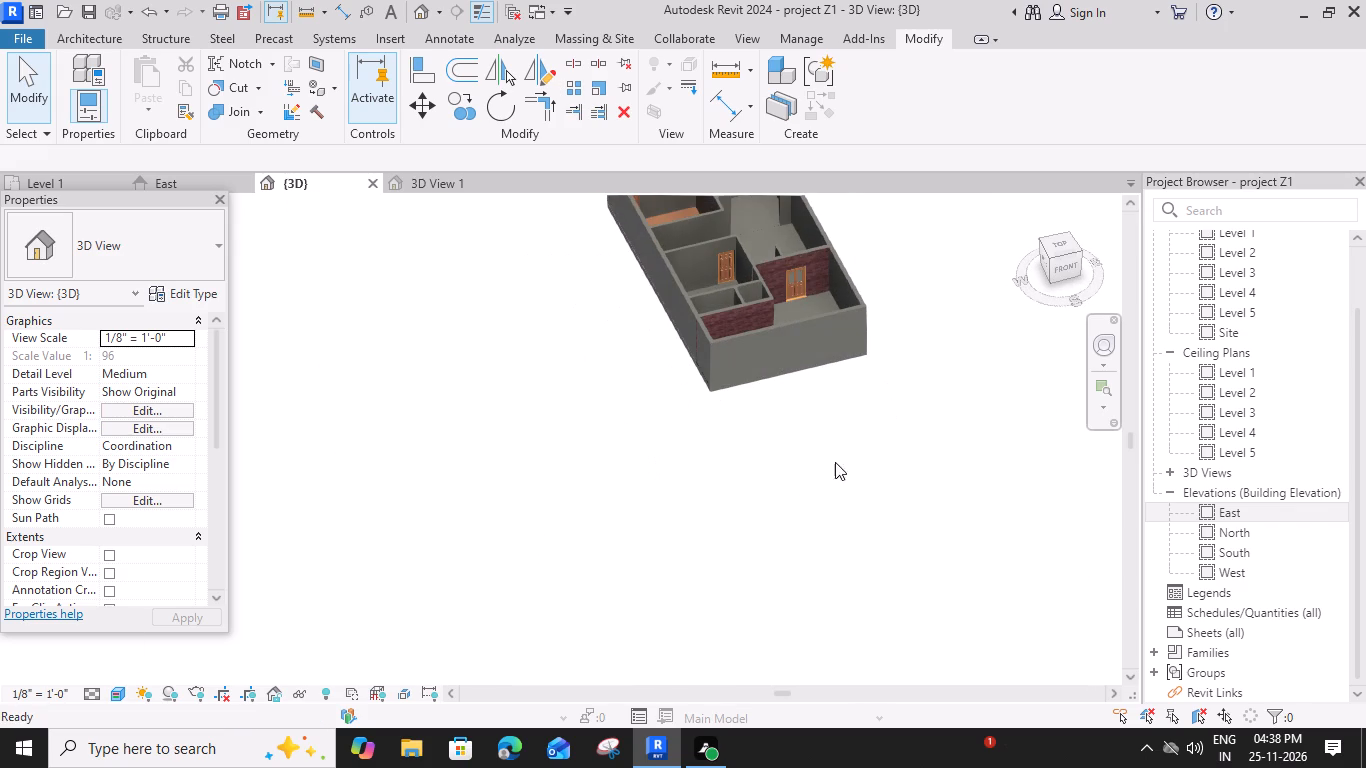
{"action": "middle_click_drag", "start_coordinate": [835, 462], "coordinate": [669, 593]}
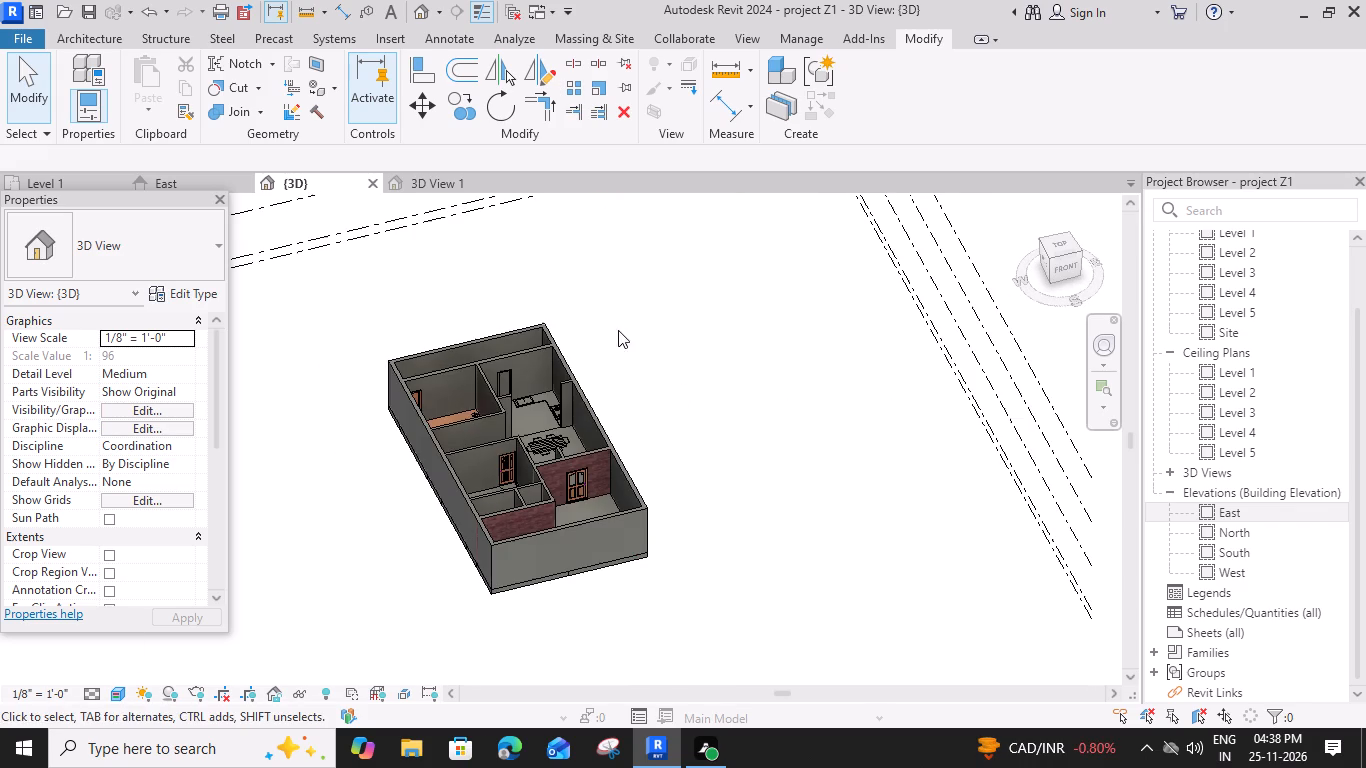
In the Level 1 floor plan, start placing a door and load the Doors_Garage_Horz_Pnl family from the External Doors library.
{"action": "left_click", "coordinate": [62, 182]}
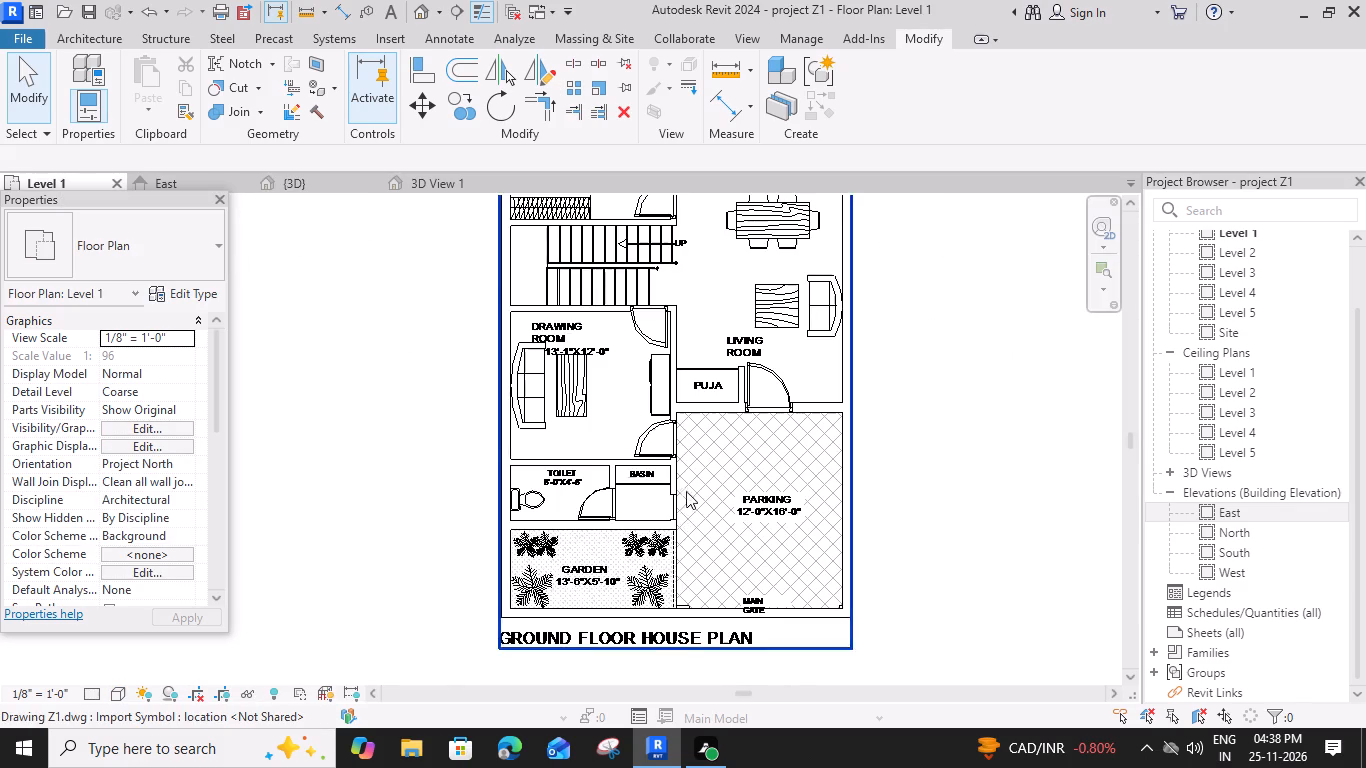
{"action": "left_click", "coordinate": [88, 35]}
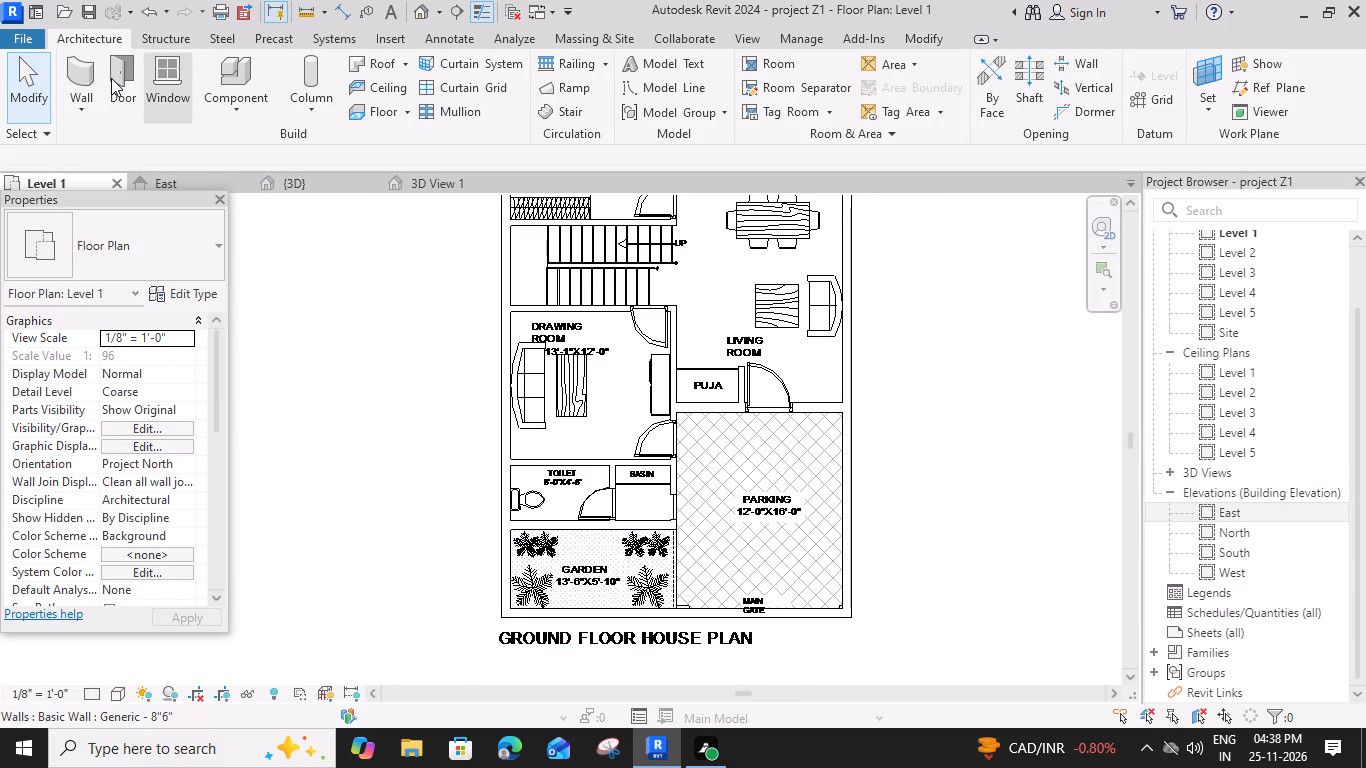
{"action": "left_click", "coordinate": [111, 78]}
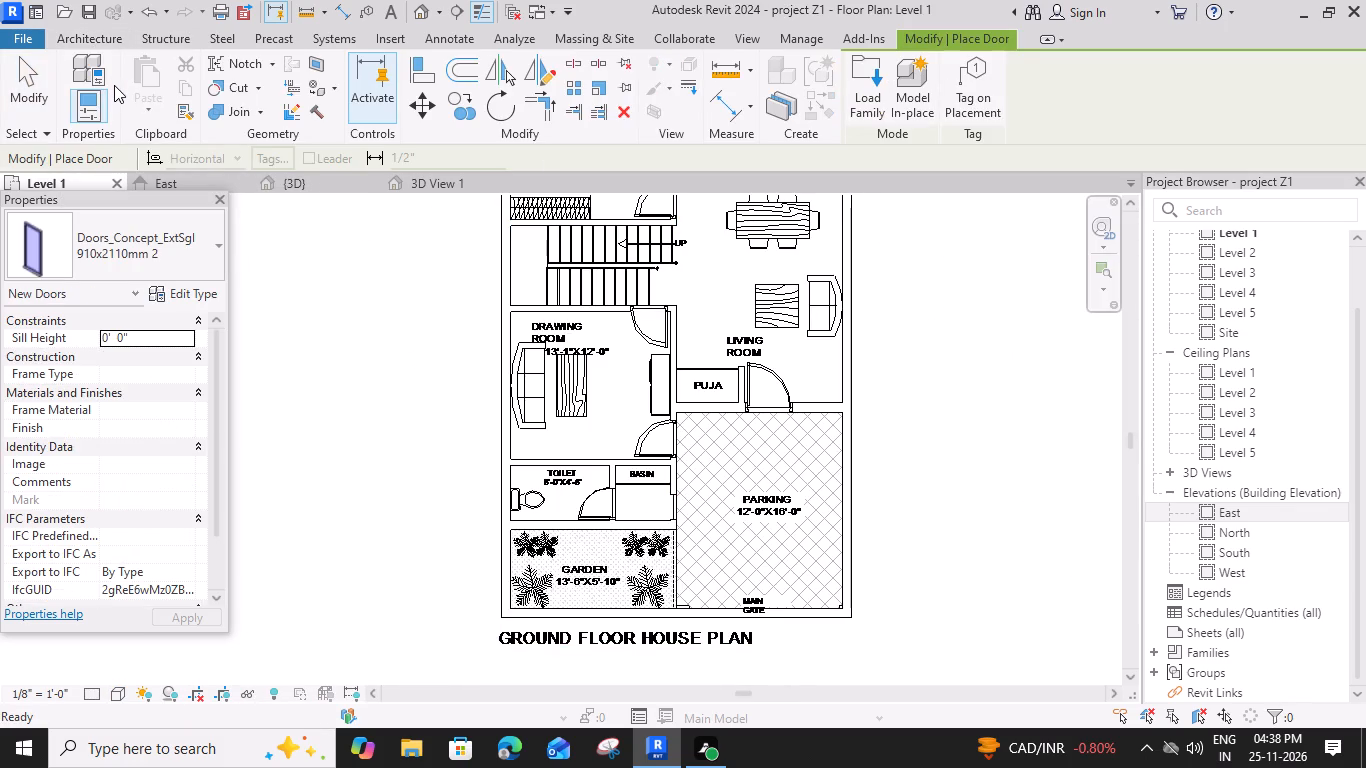
{"action": "left_click", "coordinate": [865, 90]}
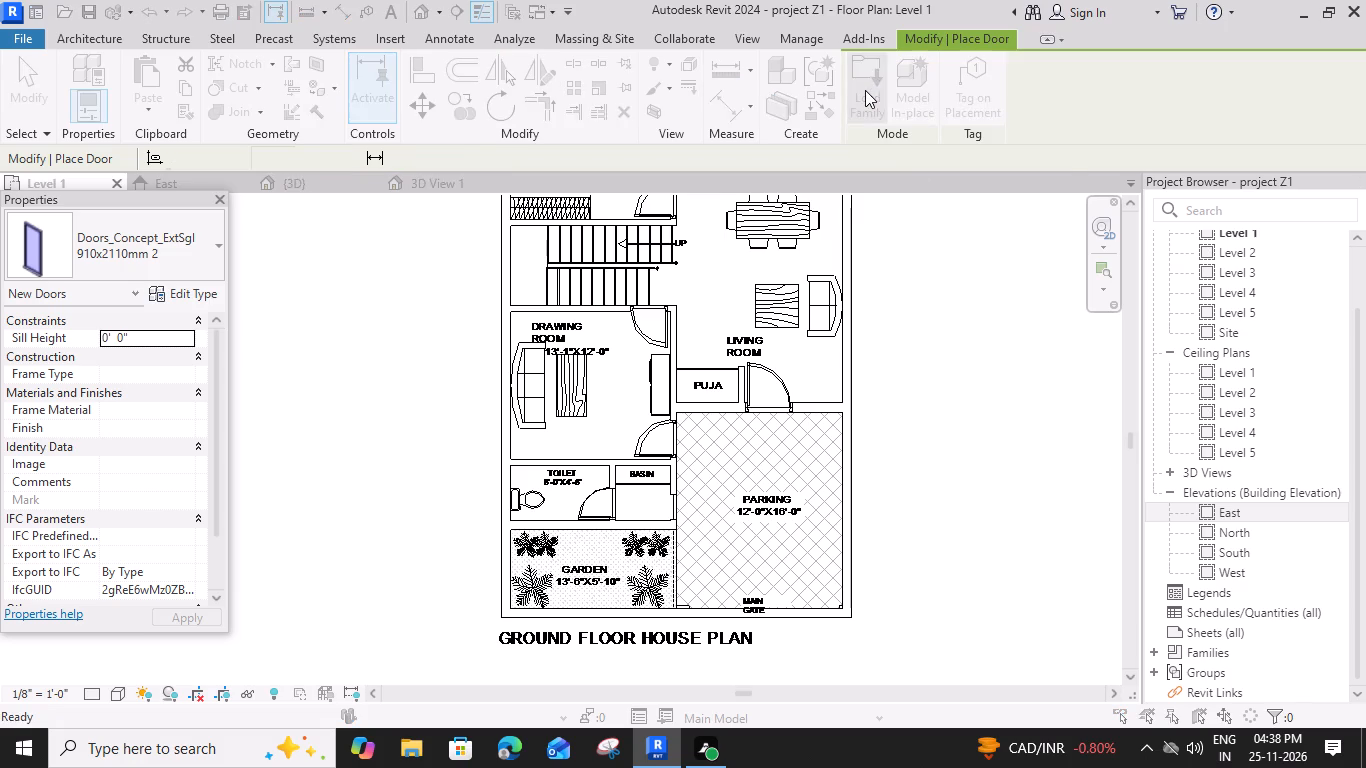
{"action": "left_click", "coordinate": [557, 291]}
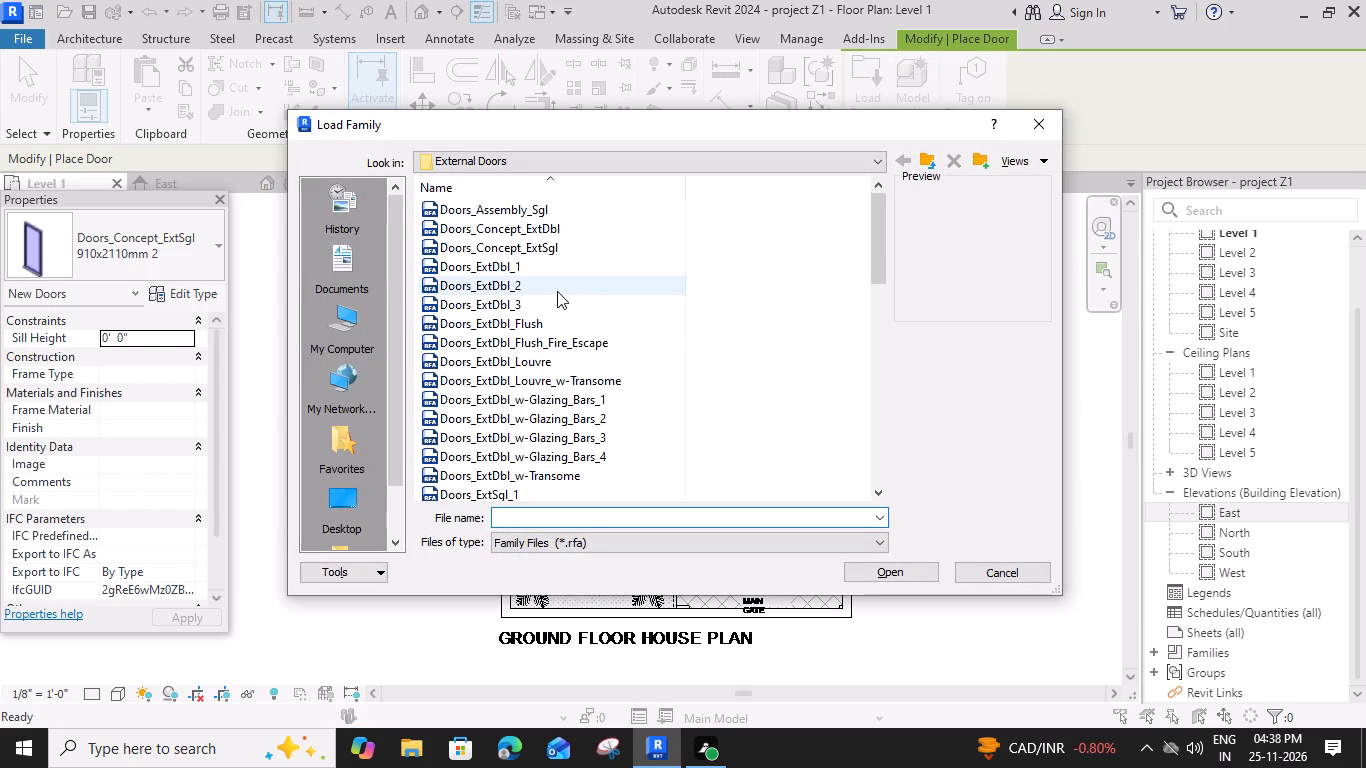
{"action": "left_click", "coordinate": [561, 317]}
{"action": "left_click", "coordinate": [552, 350]}
{"action": "left_click", "coordinate": [546, 395]}
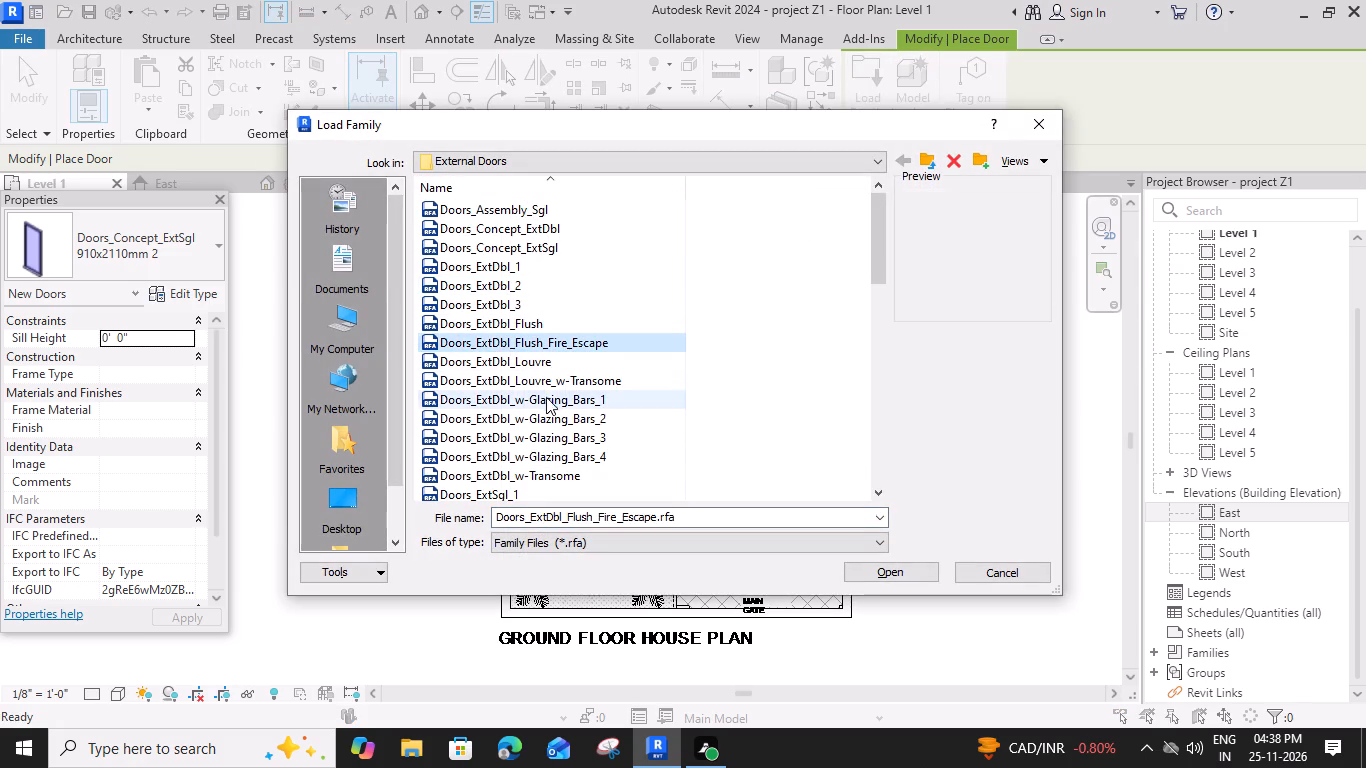
{"action": "left_click", "coordinate": [535, 432]}
{"action": "key", "text": "Down"}
{"action": "key", "text": "Down"}
{"action": "key", "text": "Down"}
{"action": "key", "text": "Down"}
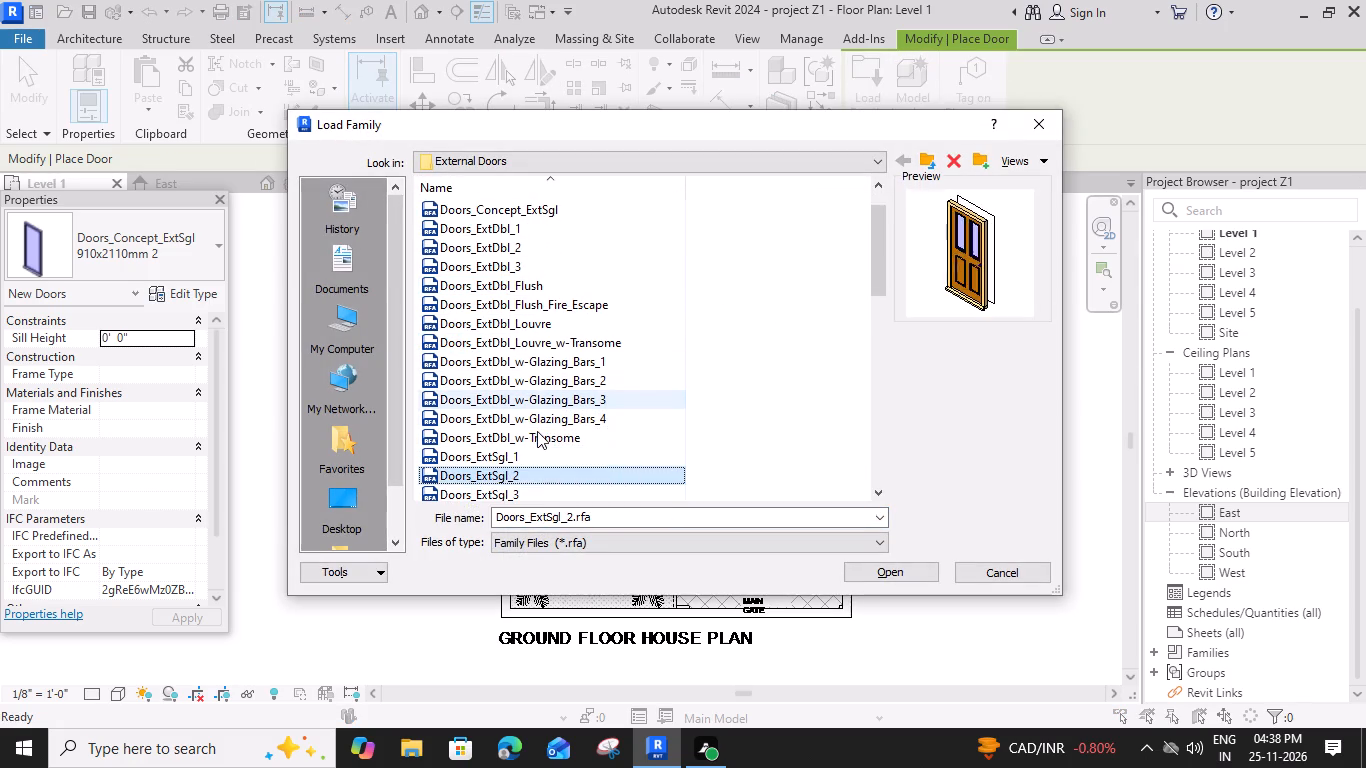
{"action": "key", "text": "Down"}
{"action": "key", "text": "Down"}
{"action": "key", "text": "Down"}
{"action": "key", "text": "Down"}
{"action": "key", "text": "Down"}
{"action": "key", "text": "Down"}
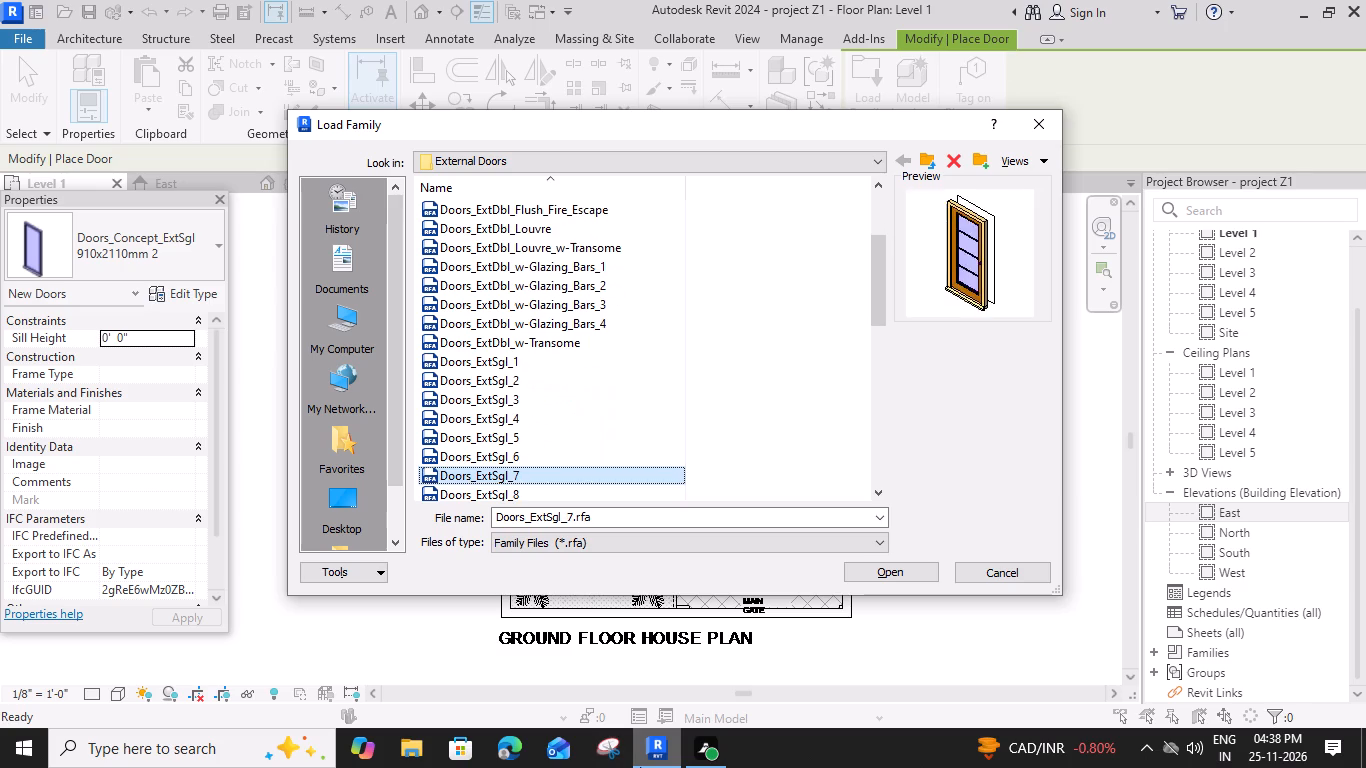
{"action": "key", "text": "Down"}
{"action": "key", "text": "Down"}
{"action": "key", "text": "Down"}
{"action": "key", "text": "Down"}
{"action": "key", "text": "Down"}
{"action": "key", "text": "Down"}
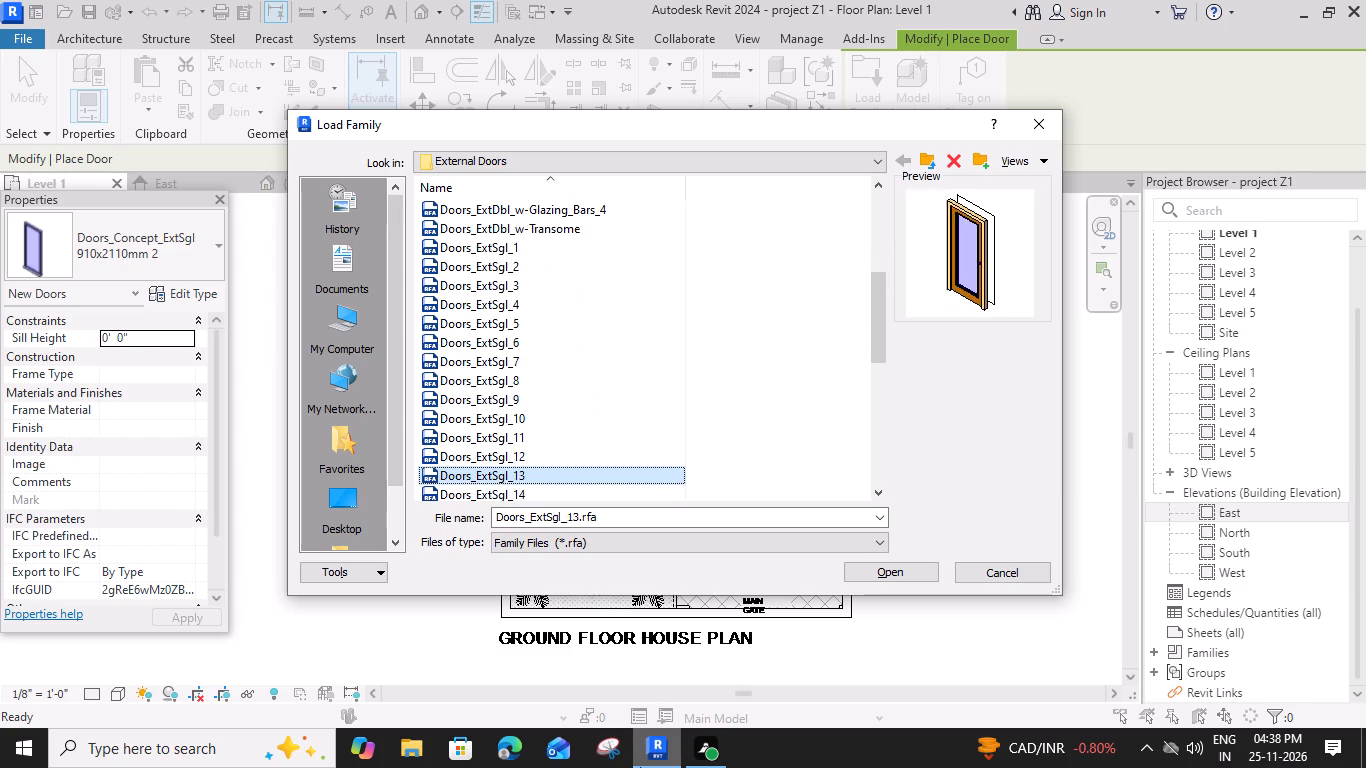
{"action": "key", "text": "Down"}
{"action": "key", "text": "Down"}
{"action": "key", "text": "Down"}
{"action": "key", "text": "Down"}
{"action": "key", "text": "Down"}
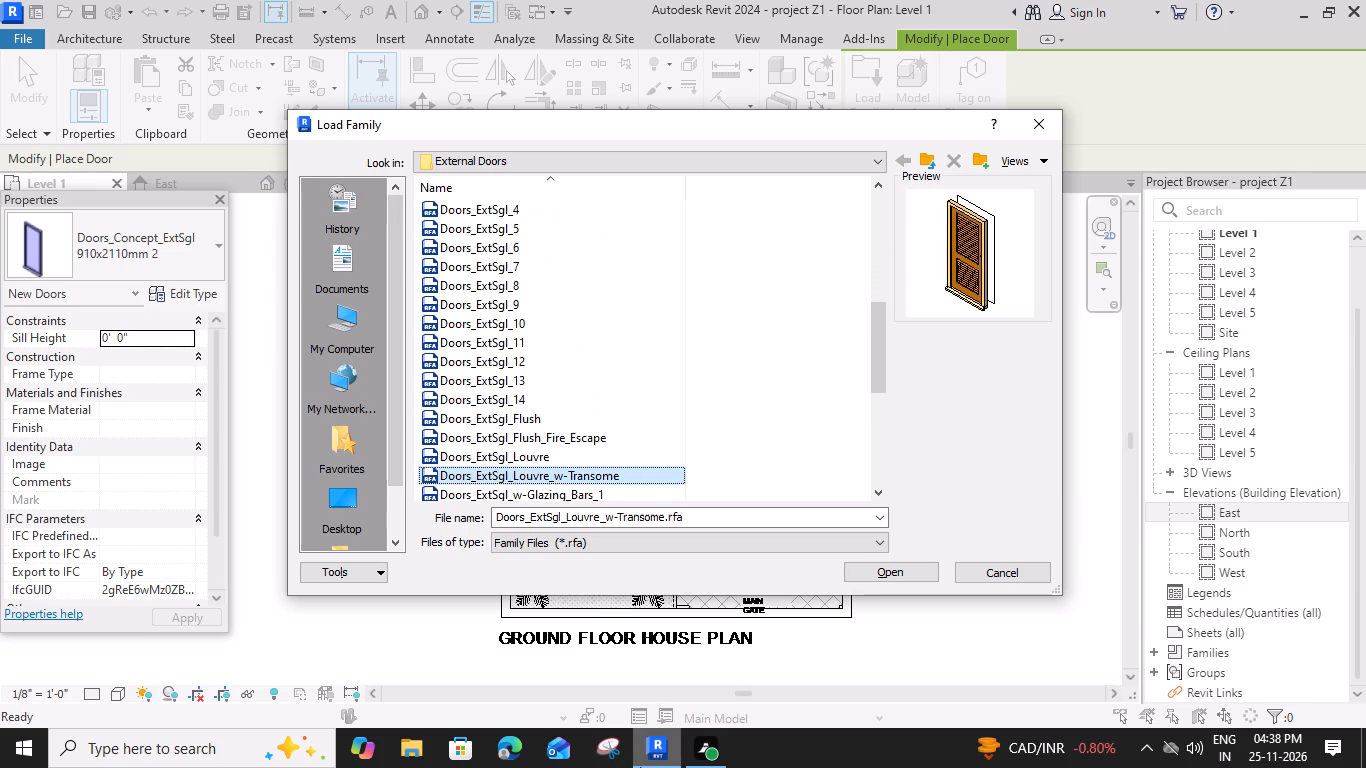
{"action": "key", "text": "Down"}
{"action": "key", "text": "Down"}
{"action": "key", "text": "Down"}
{"action": "key", "text": "Down"}
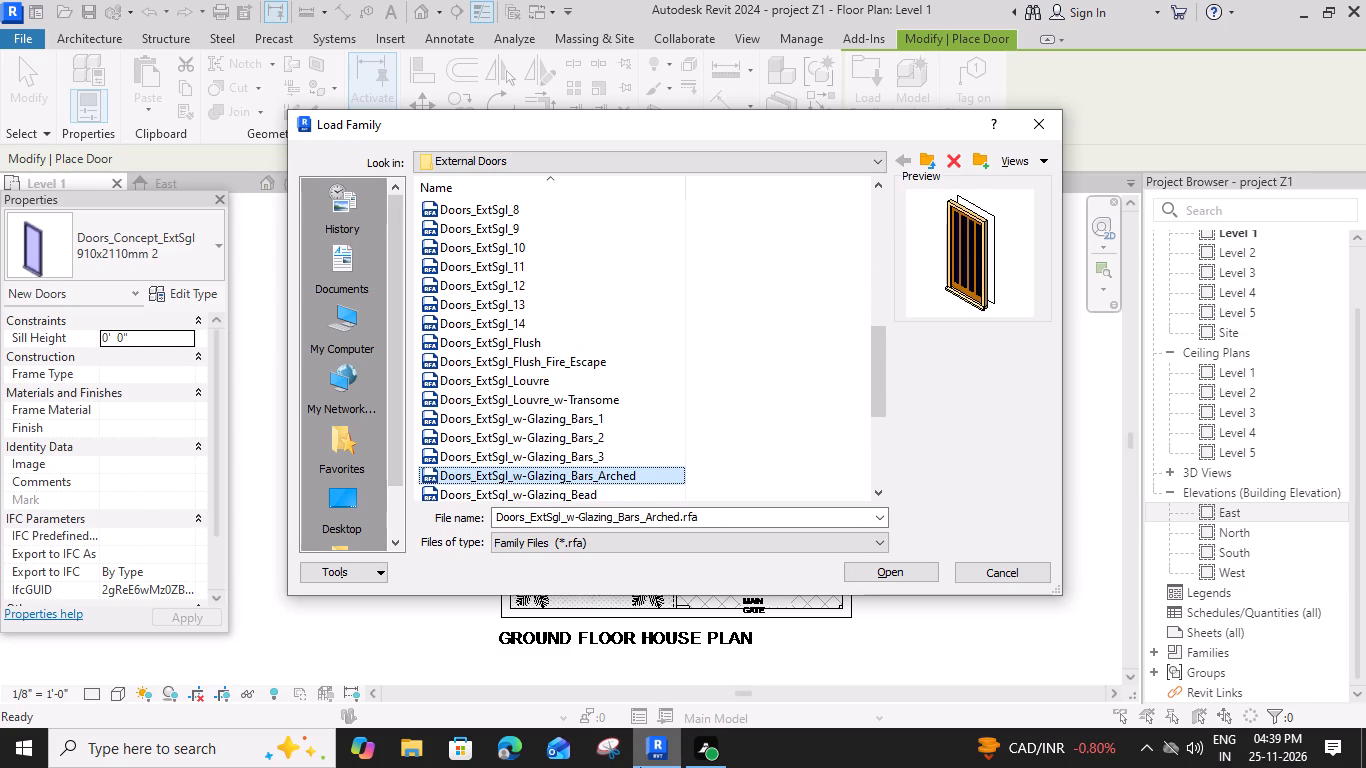
{"action": "key", "text": "Down"}
{"action": "key", "text": "Down"}
{"action": "key", "text": "Down"}
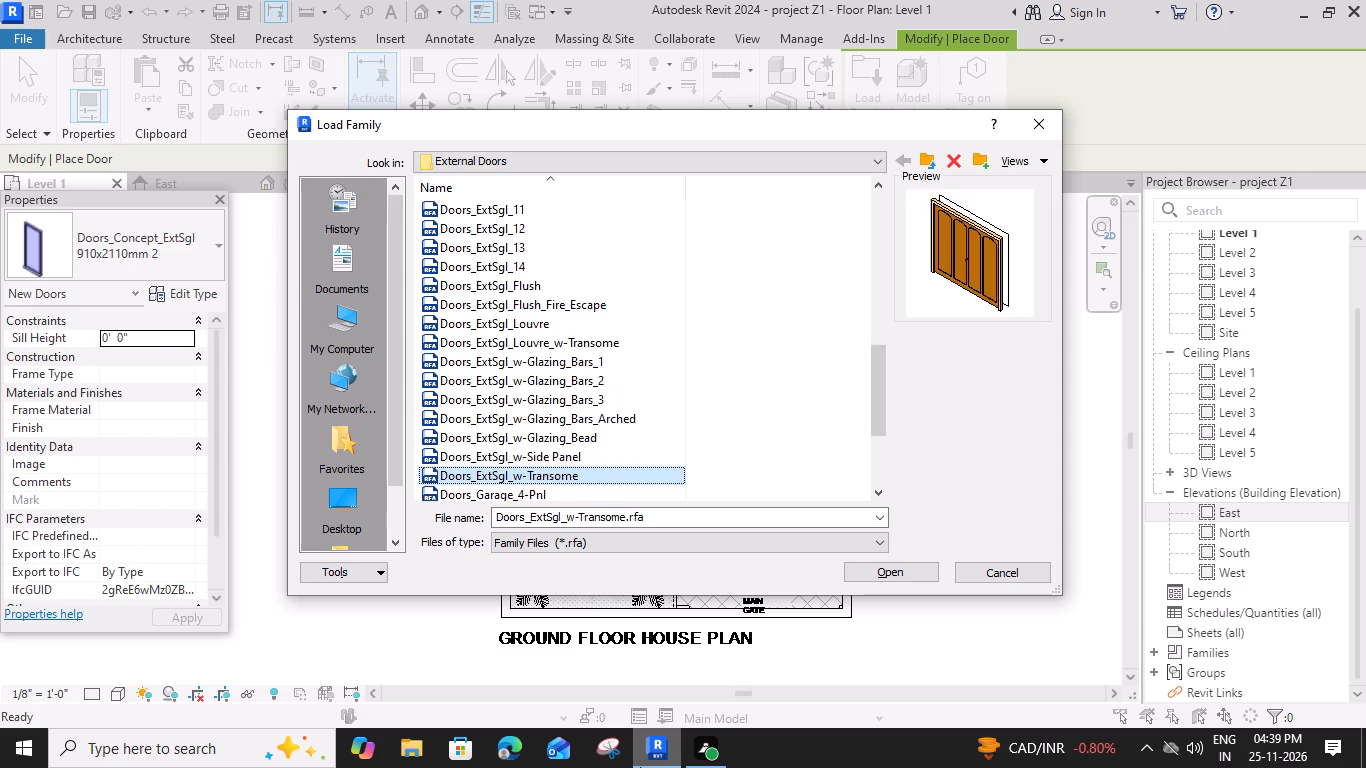
{"action": "key", "text": "Down"}
{"action": "key", "text": "Down"}
{"action": "key", "text": "Down"}
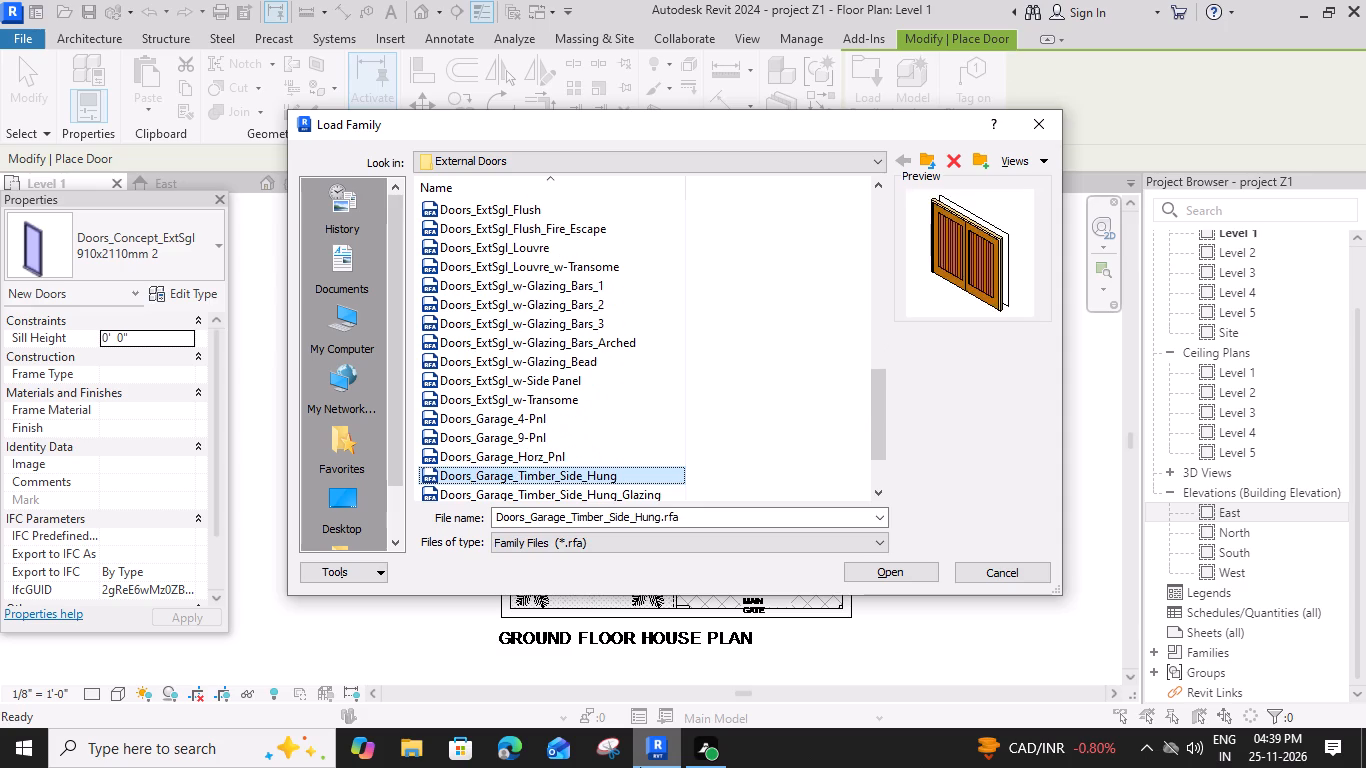
{"action": "key", "text": "Down"}
{"action": "key", "text": "Down"}
{"action": "key", "text": "Up"}
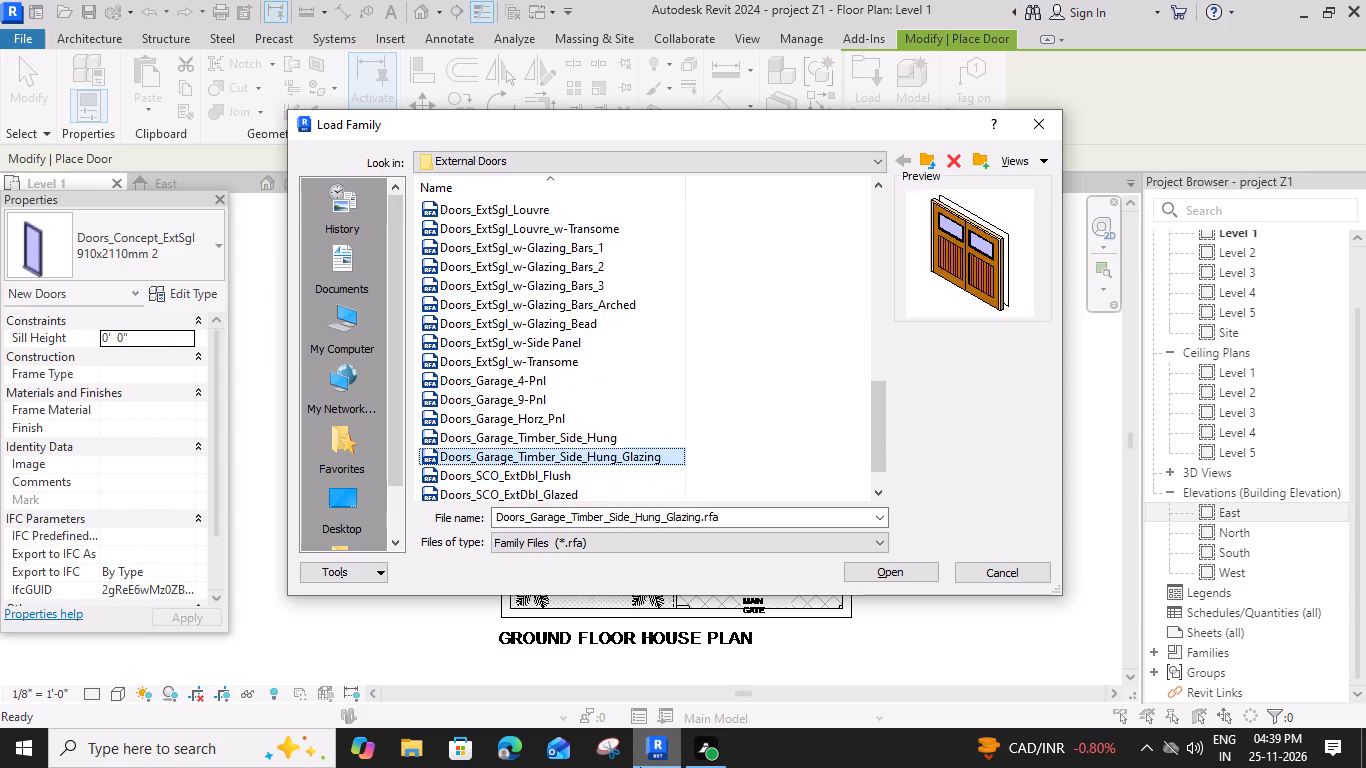
{"action": "key", "text": "Up"}
{"action": "key", "text": "Up"}
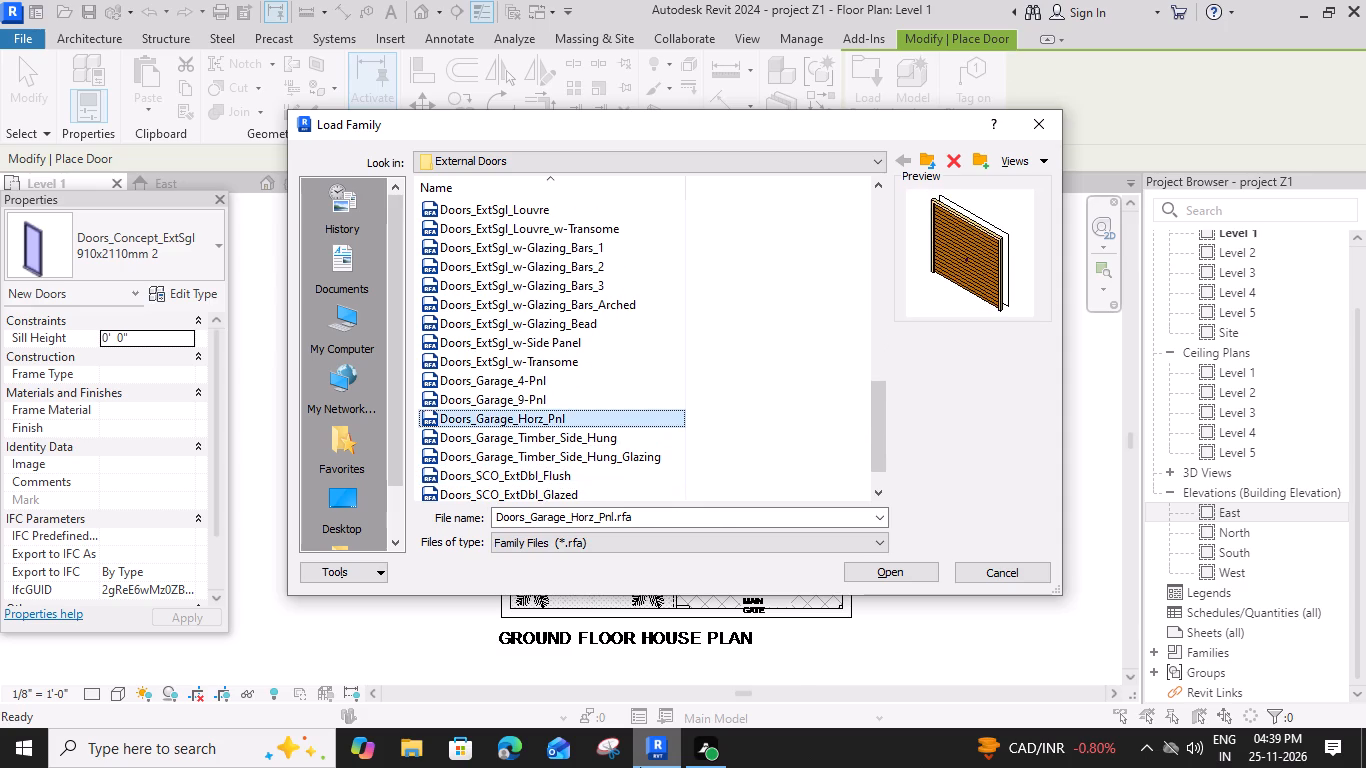
{"action": "left_click", "coordinate": [903, 574]}
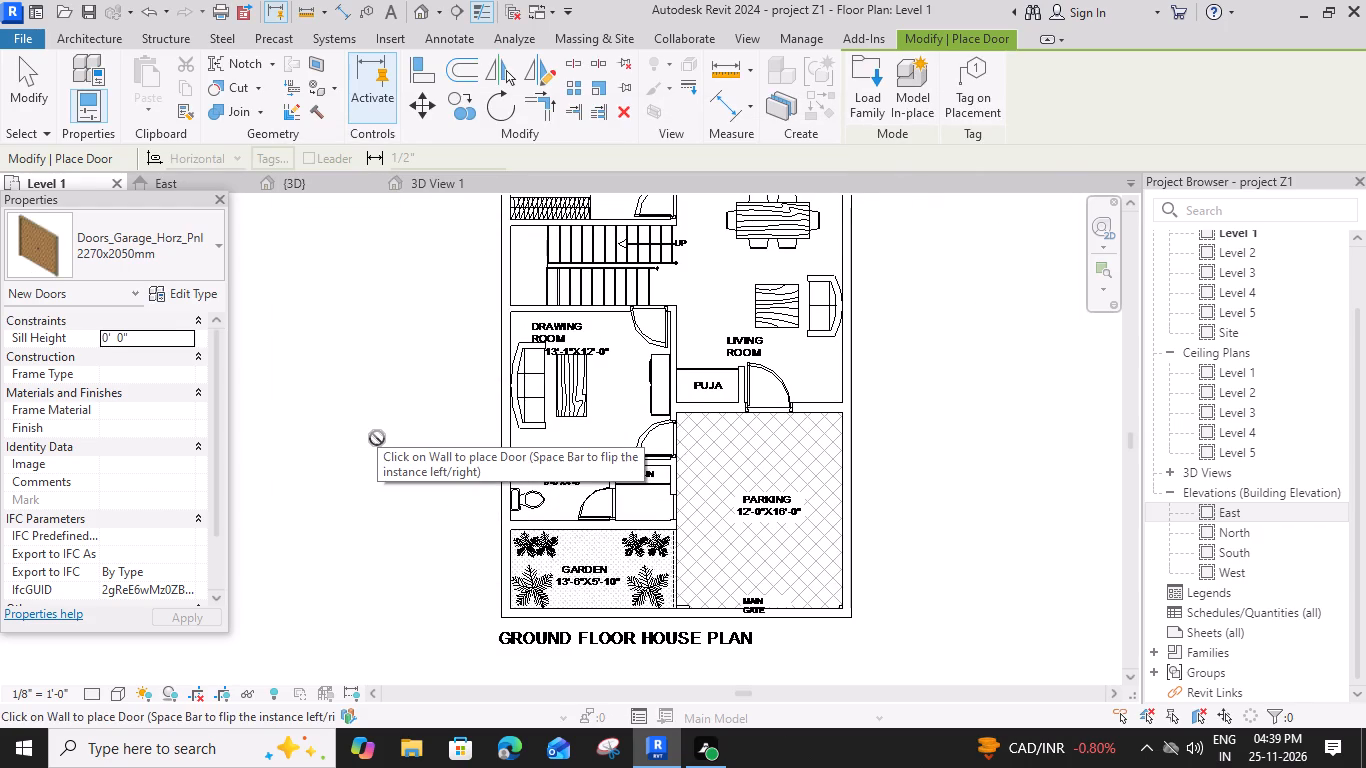
Duplicate the 2270x2050mm type of the Doors_Garage_Horz_Pnl door, keeping the suggested name.
{"action": "left_click", "coordinate": [196, 296]}
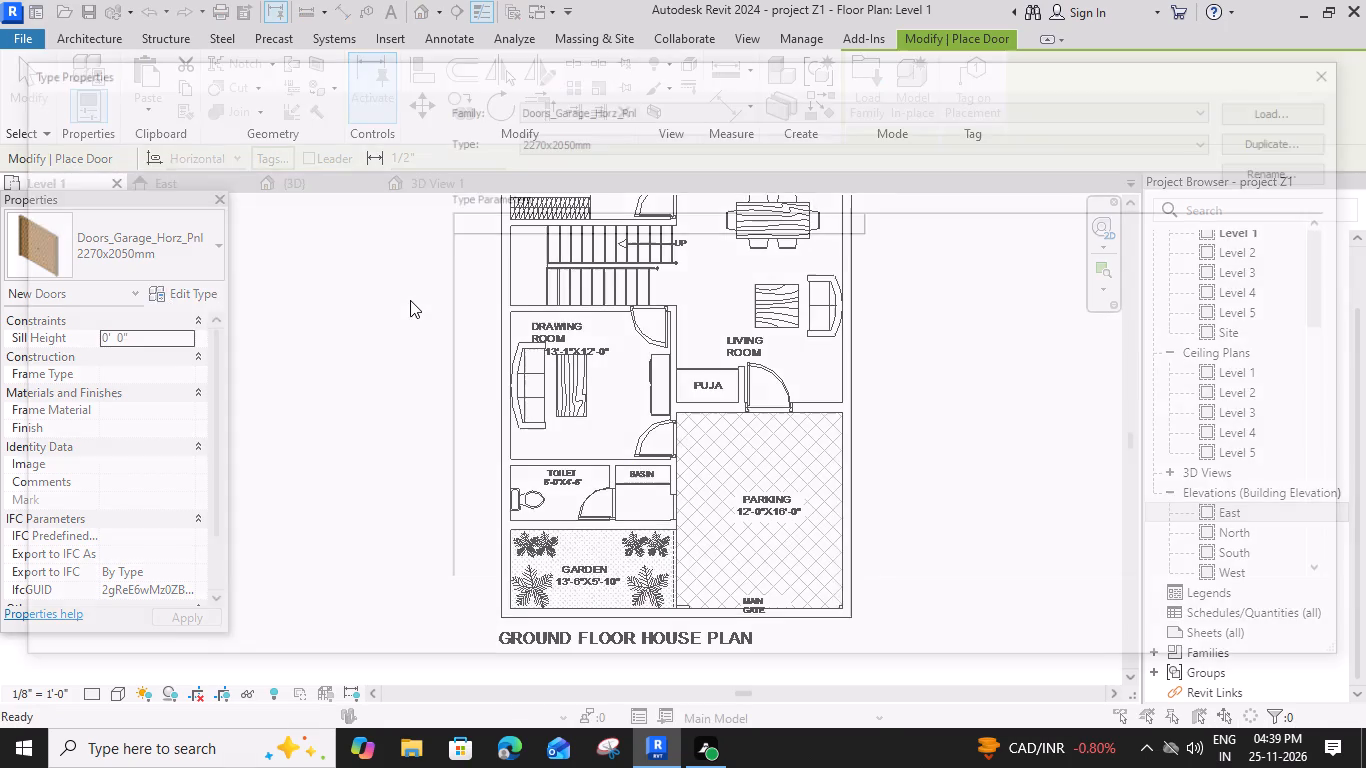
{"action": "left_click", "coordinate": [1264, 136]}
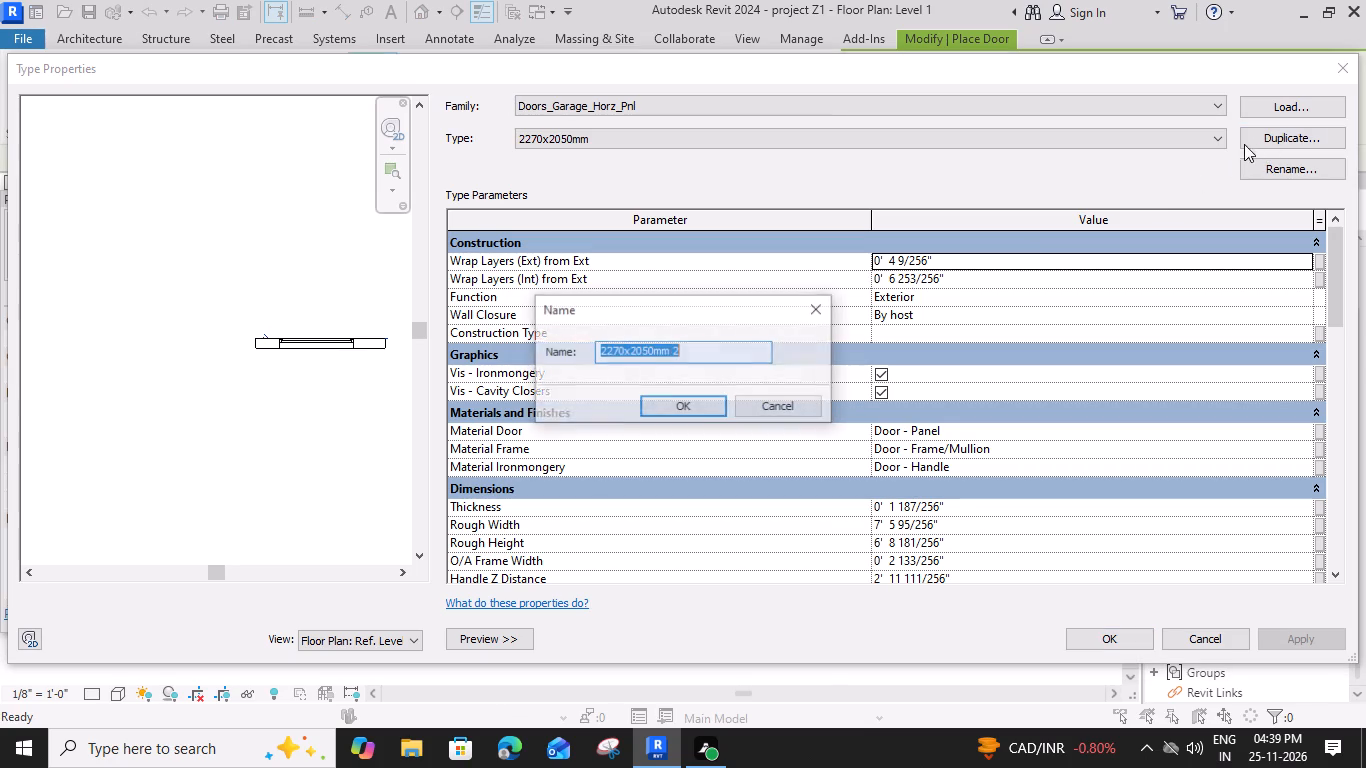
{"action": "left_click", "coordinate": [710, 414]}
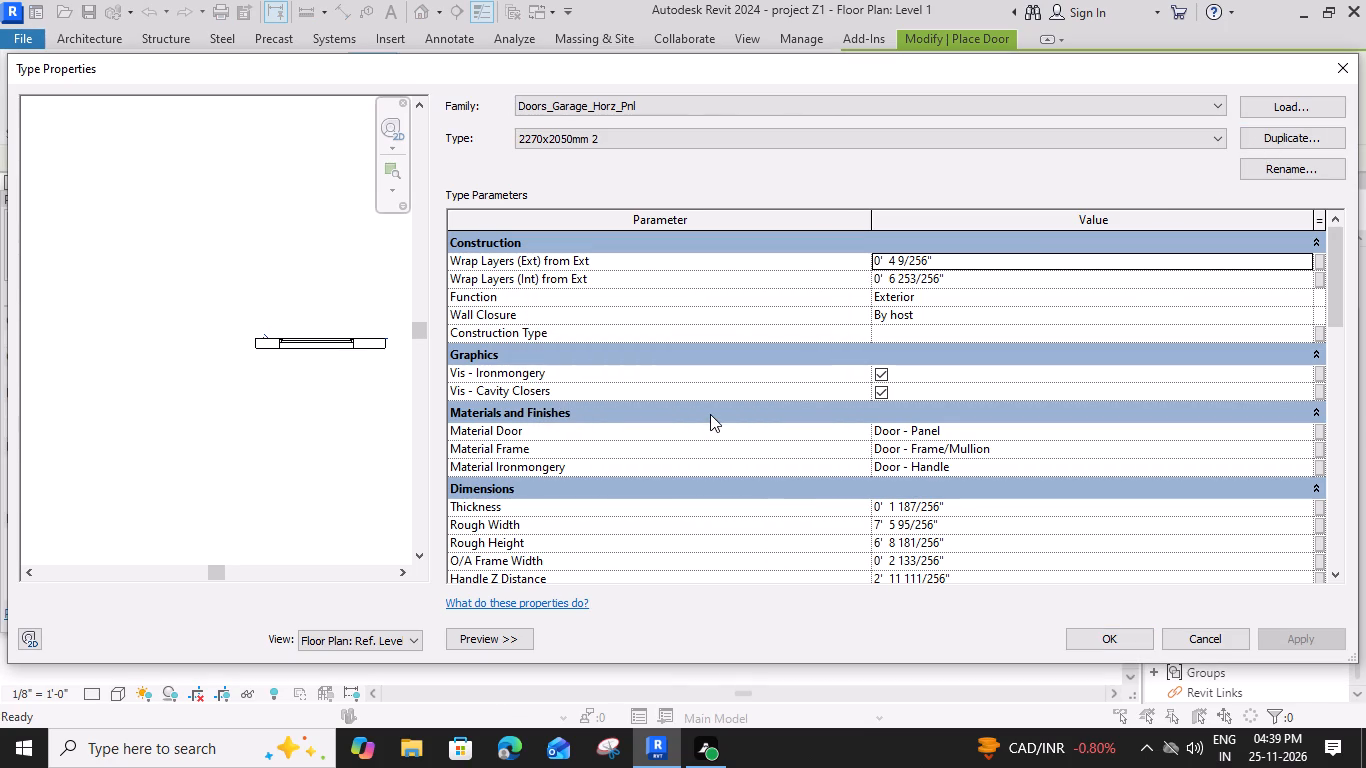
Set the duplicated garage door type's height to 8' and width to 10', and apply the type properties.
{"action": "scroll", "coordinate": [995, 495], "scroll_direction": "down", "scroll_amount": 2}
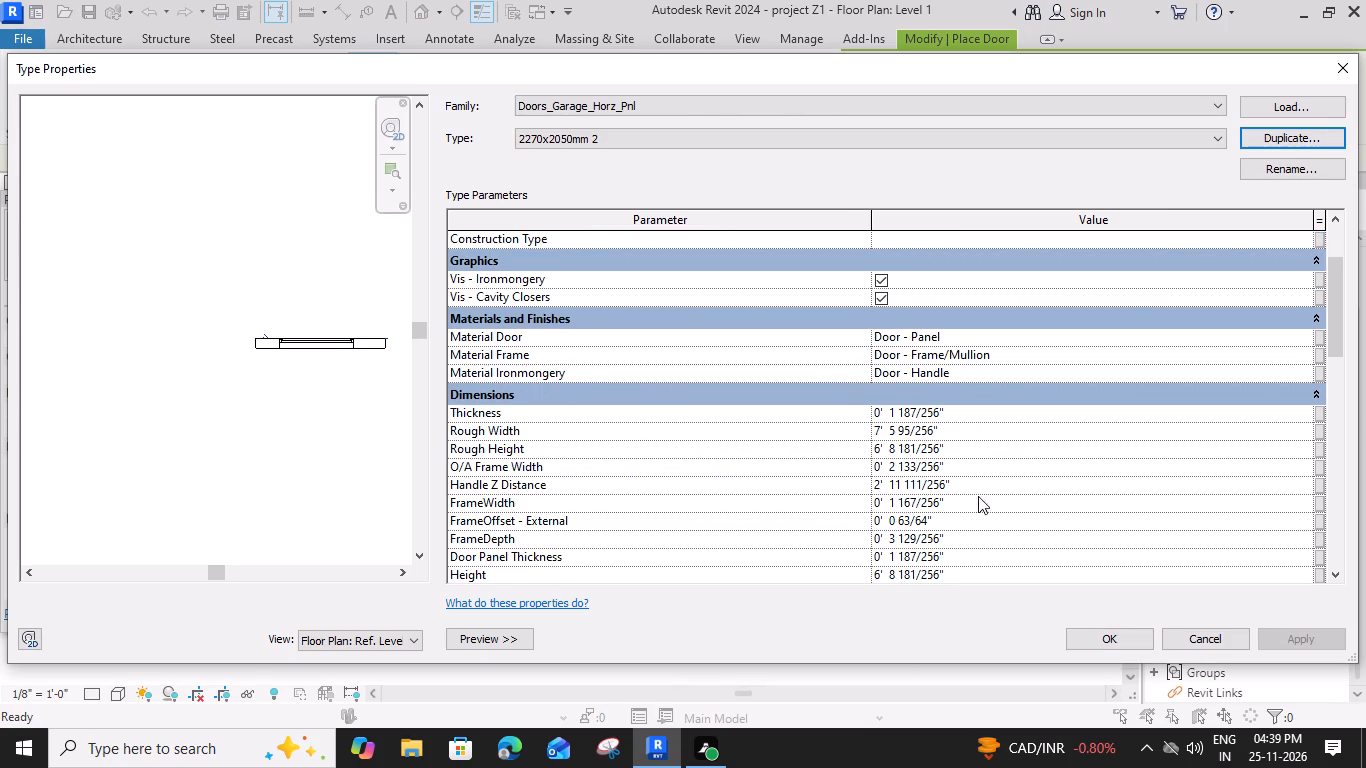
{"action": "scroll", "coordinate": [901, 511], "scroll_direction": "down", "scroll_amount": 2}
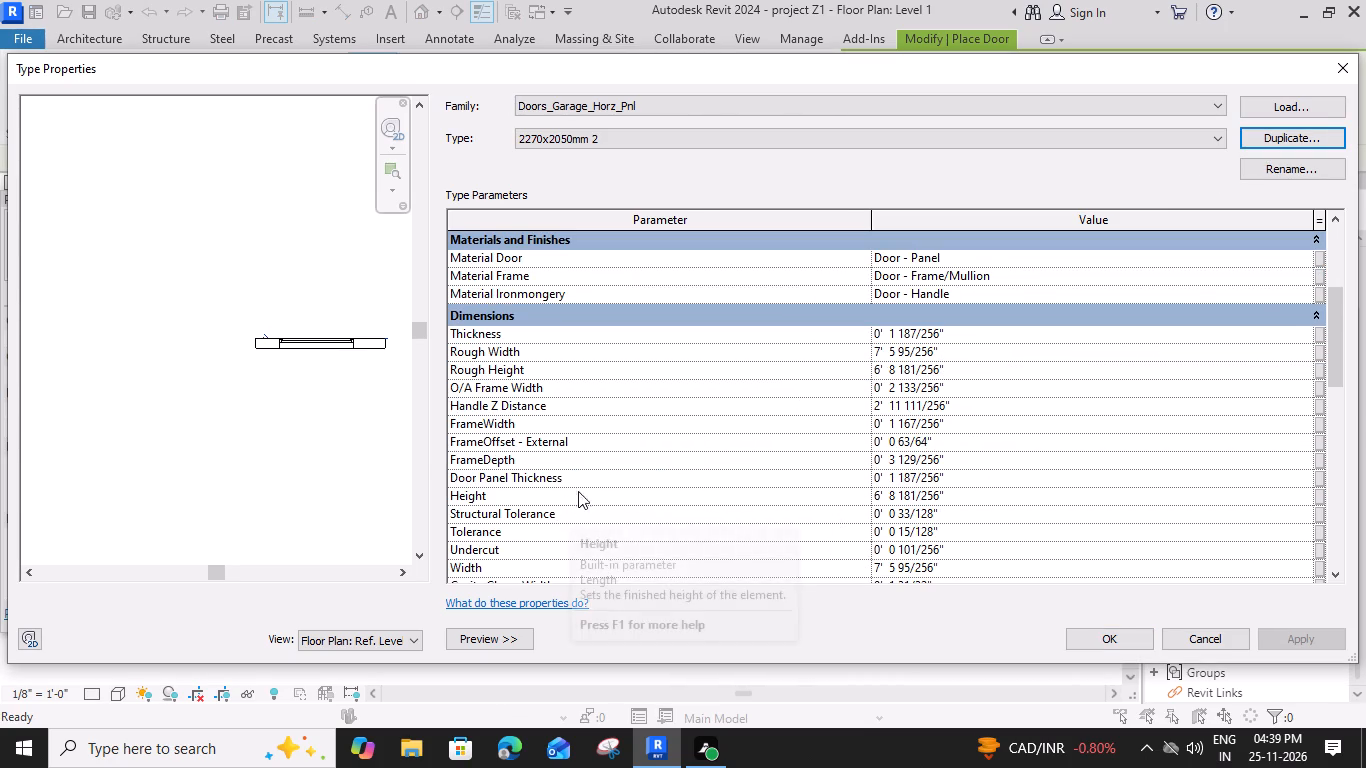
{"action": "left_click", "coordinate": [956, 492]}
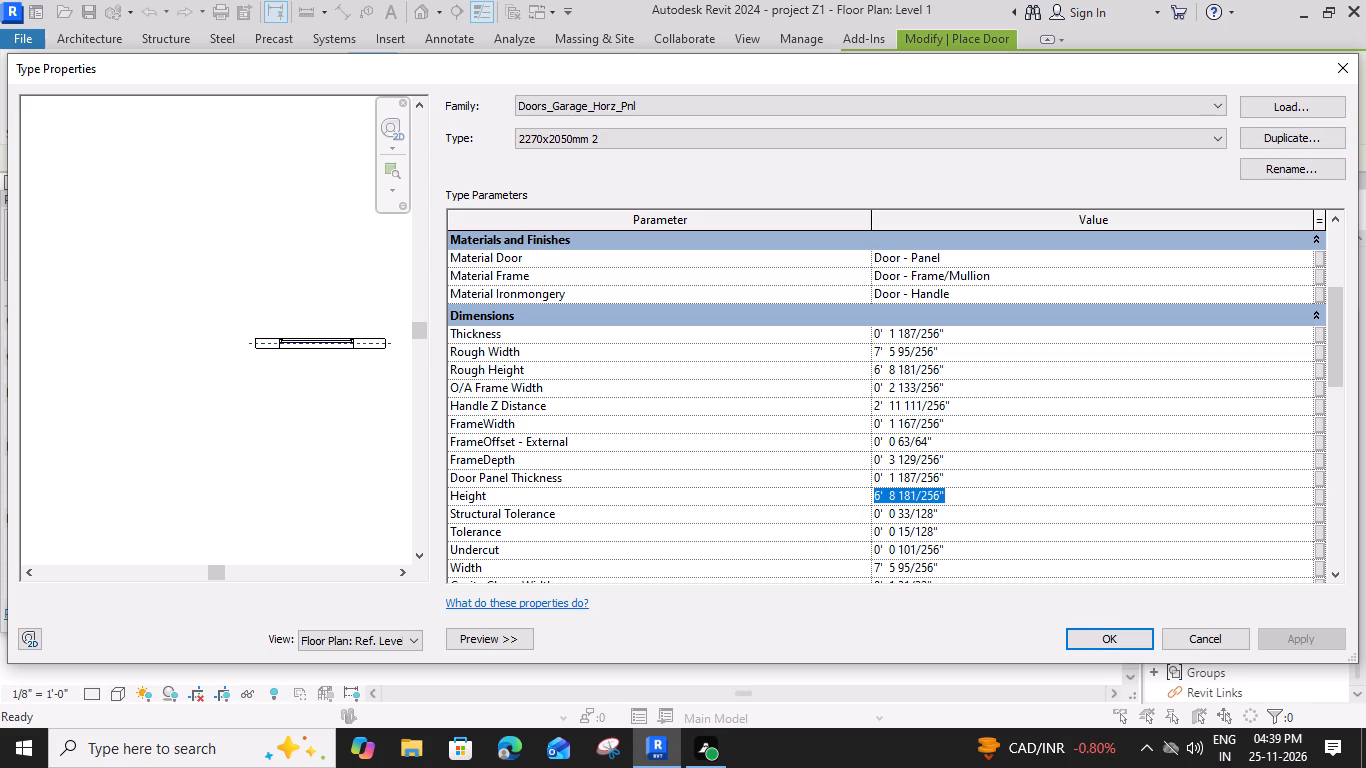
{"action": "type", "text": "8'"}
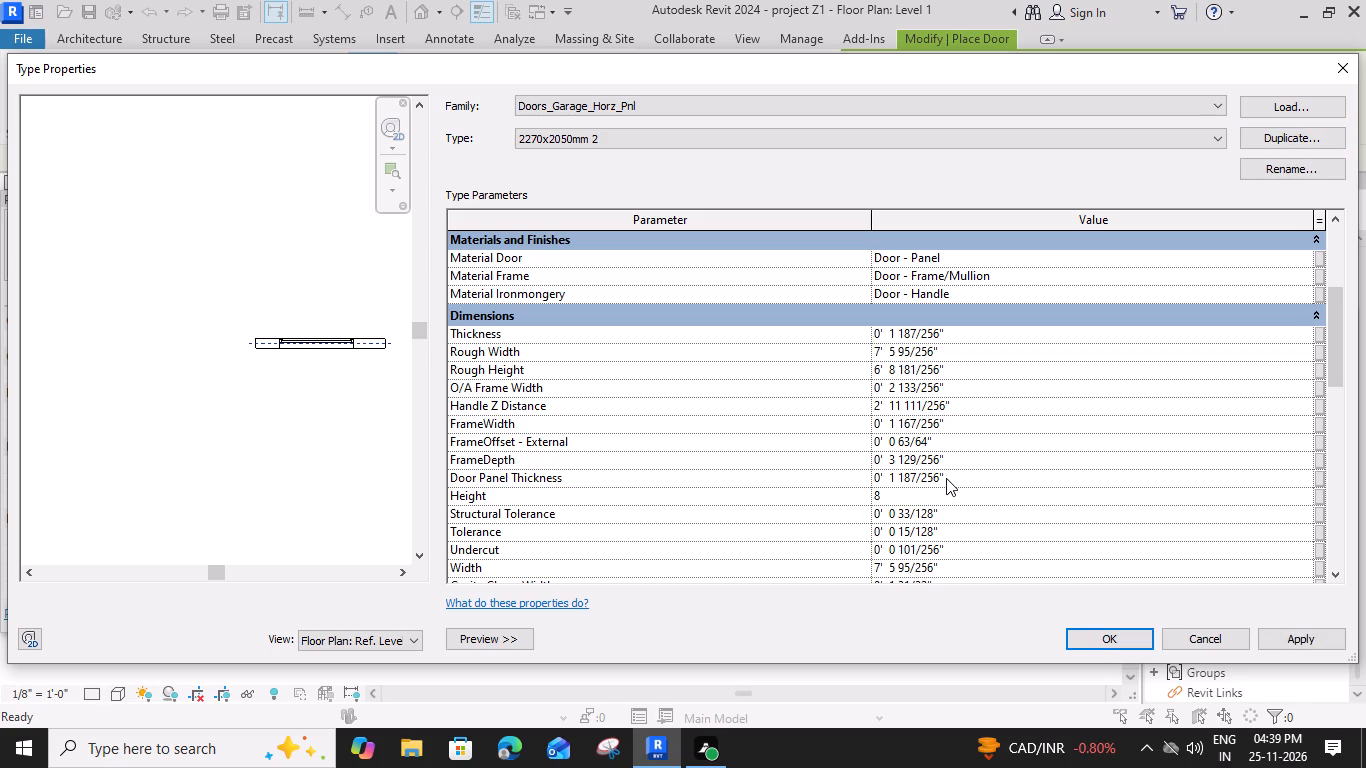
{"action": "key", "text": "Return"}
{"action": "scroll", "coordinate": [958, 557], "scroll_direction": "down", "scroll_amount": 1}
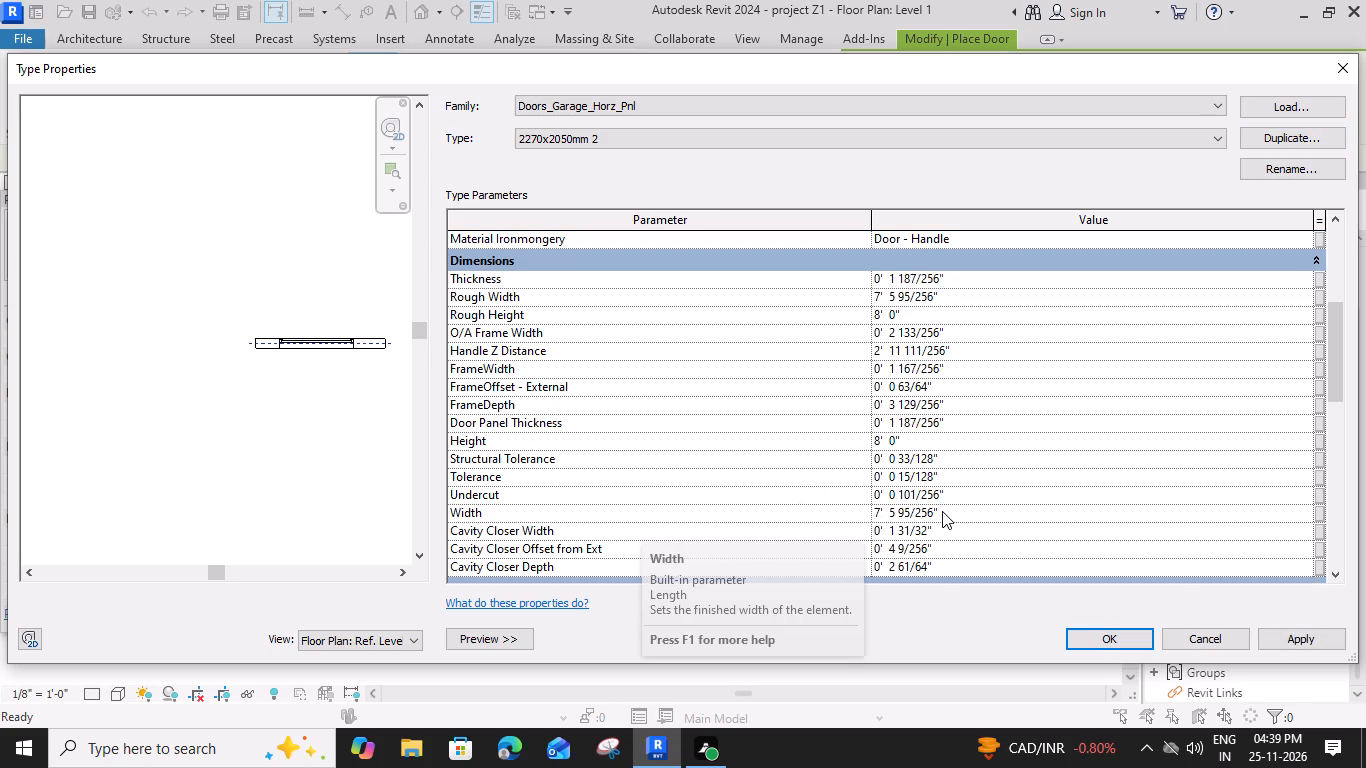
{"action": "left_click", "coordinate": [942, 511]}
{"action": "left_click_drag", "start_coordinate": [942, 511], "coordinate": [833, 523]}
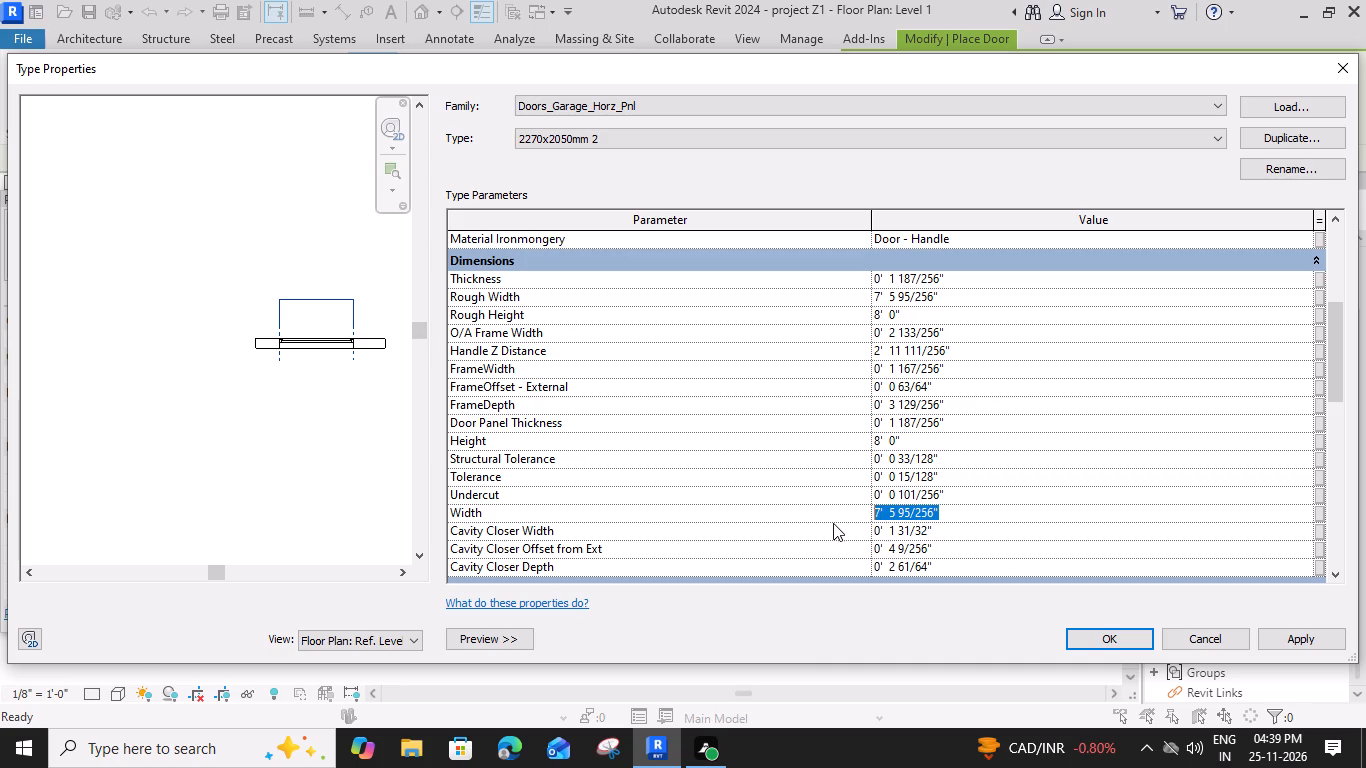
{"action": "left_click_drag", "start_coordinate": [833, 523], "coordinate": [835, 523]}
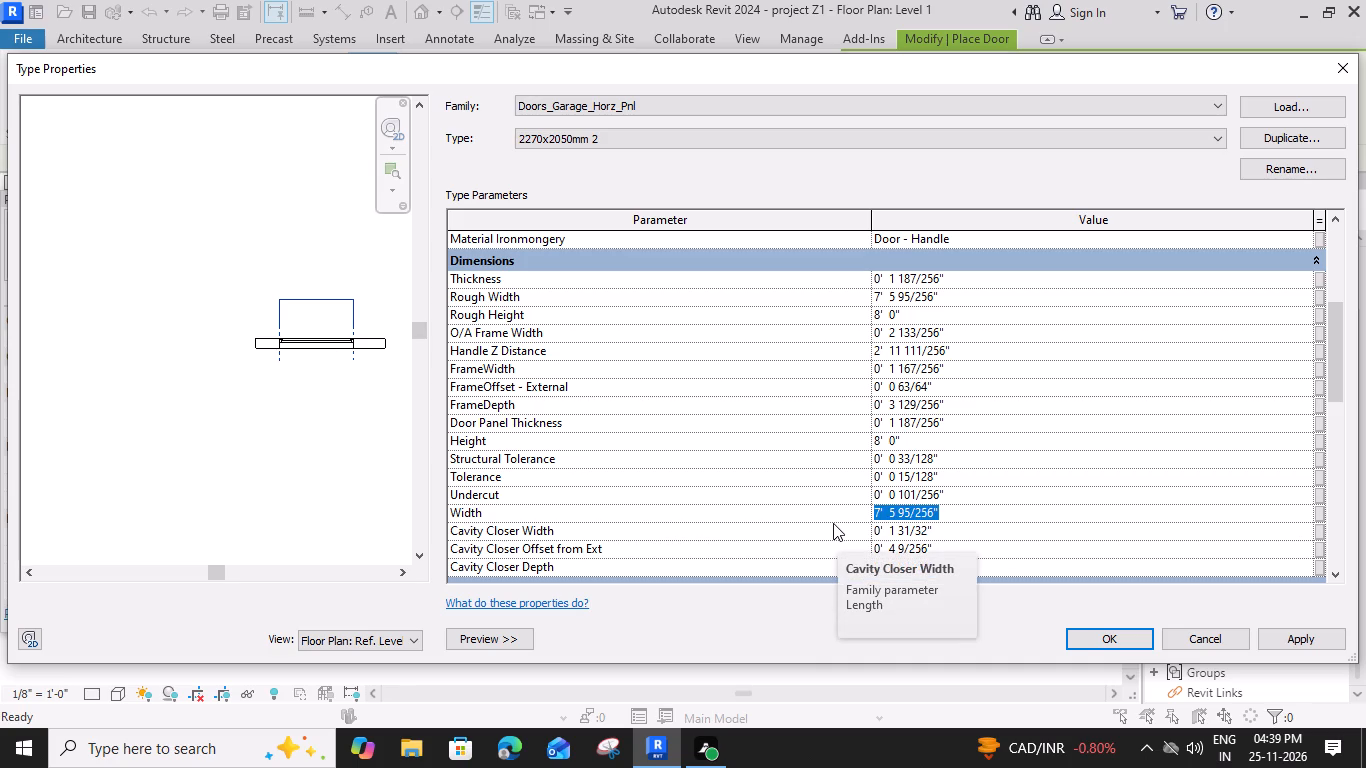
{"action": "key", "text": "1"}
{"action": "type", "text": "0'"}
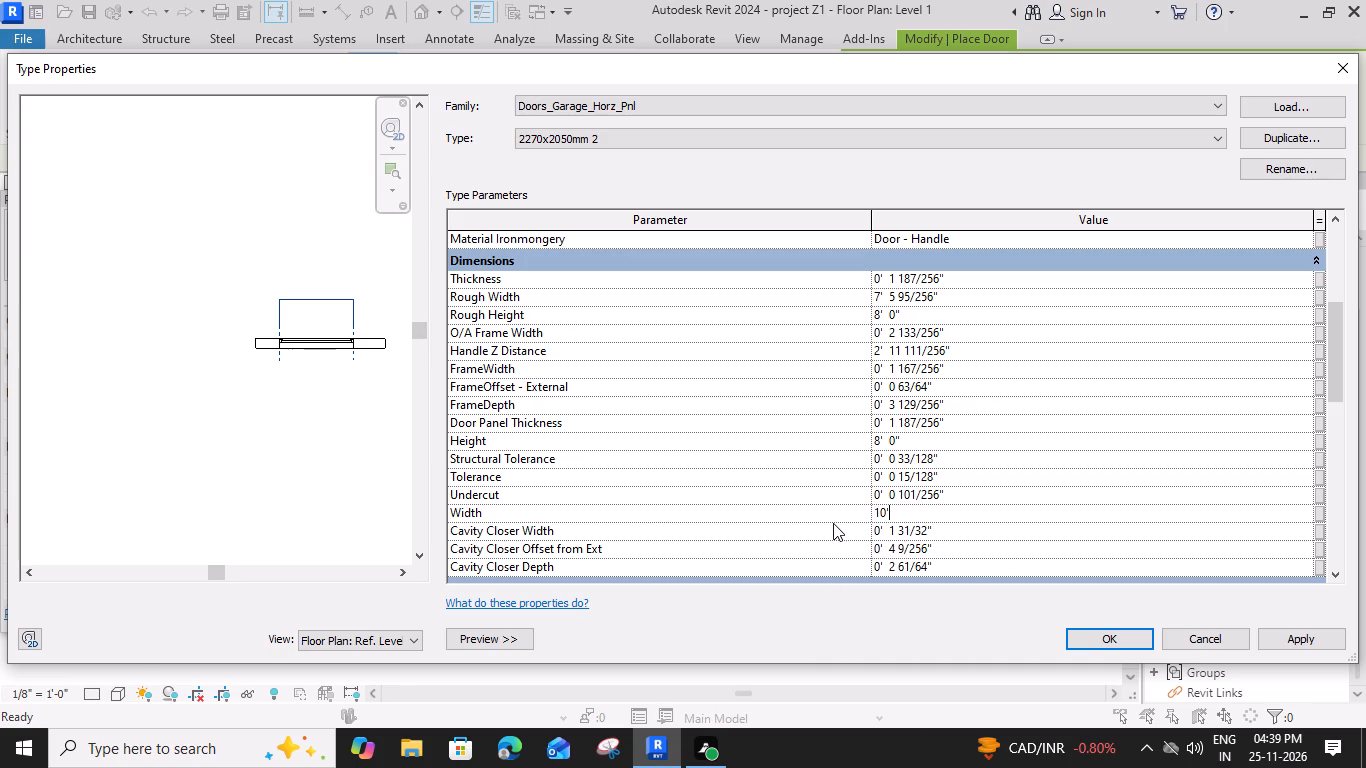
{"action": "key", "text": "Return"}
{"action": "left_click", "coordinate": [1104, 636]}
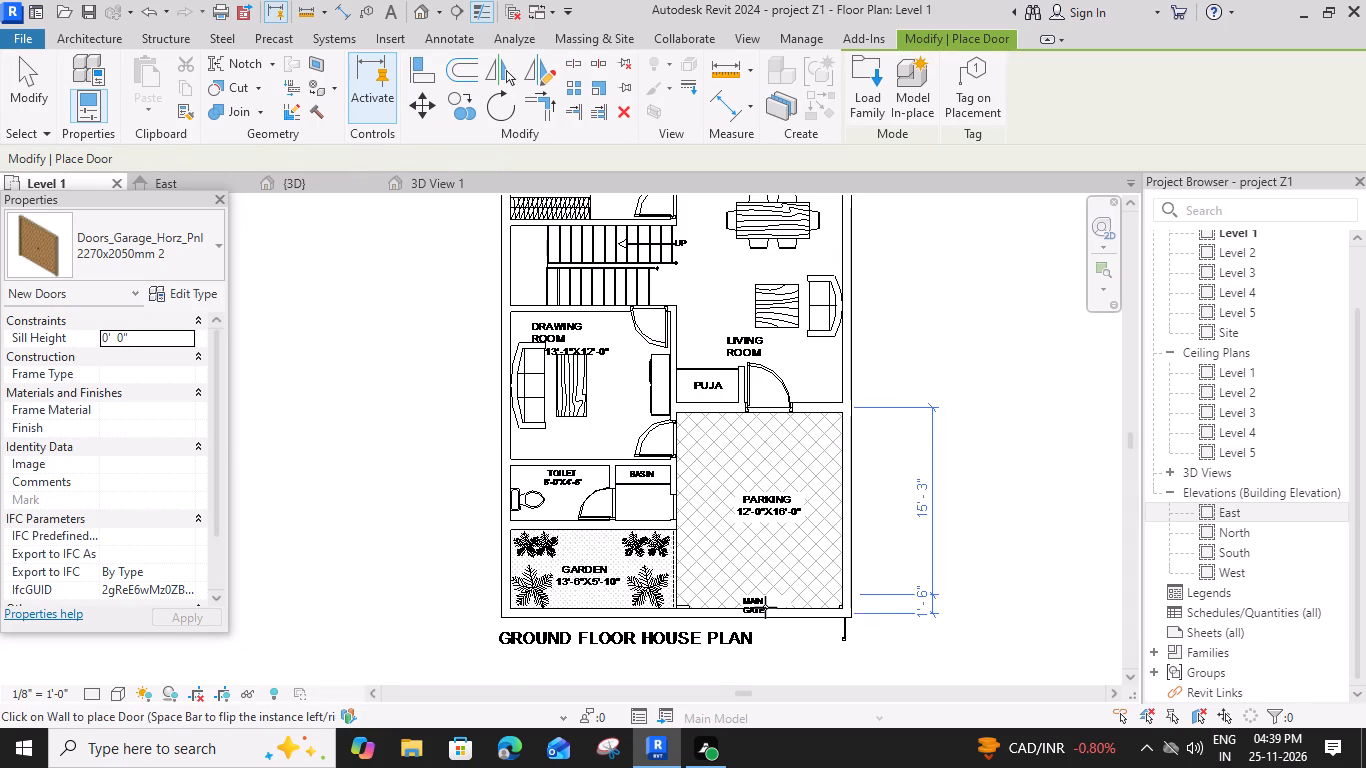
Place the garage door in the front wall at the parking's main gate, centred about 6'-6" from the side wall, and finish door placement.
{"action": "scroll", "coordinate": [762, 609], "scroll_direction": "up", "scroll_amount": 3}
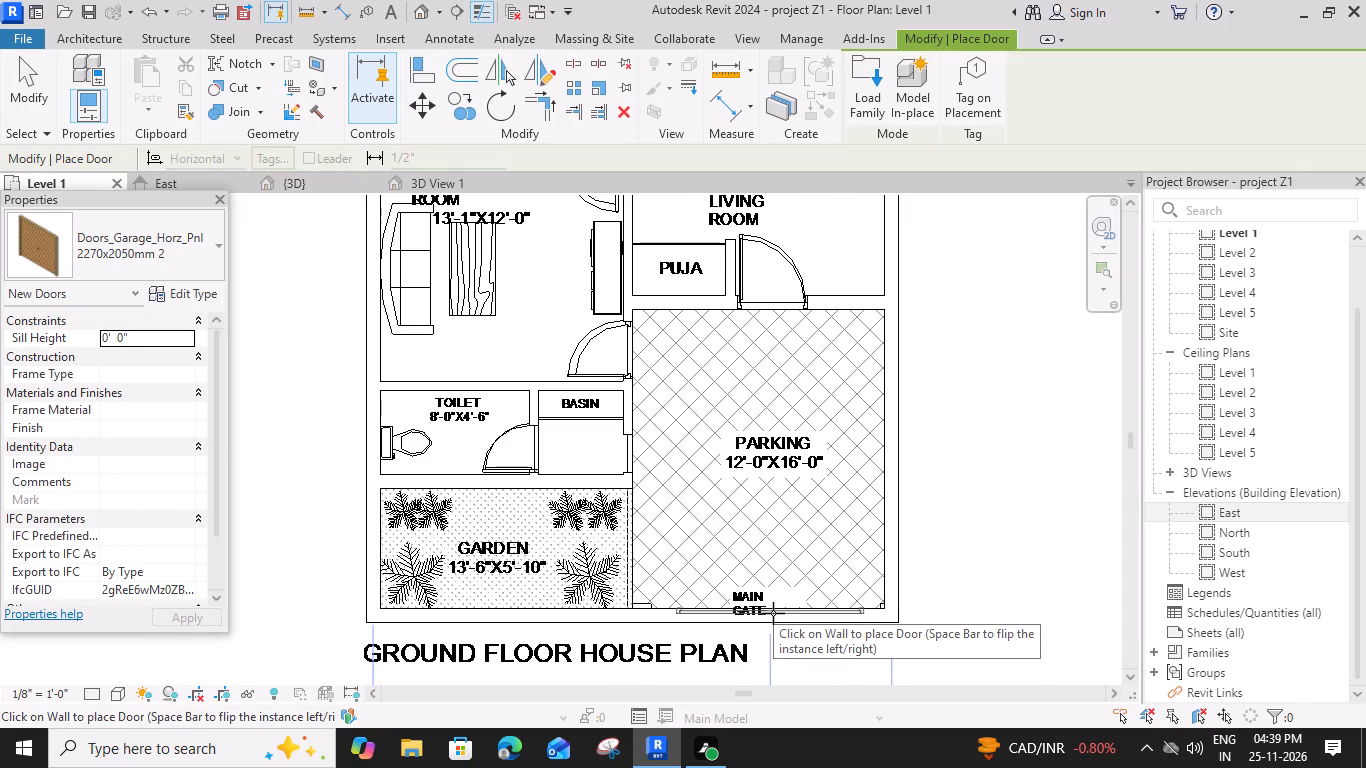
{"action": "left_click", "coordinate": [773, 613]}
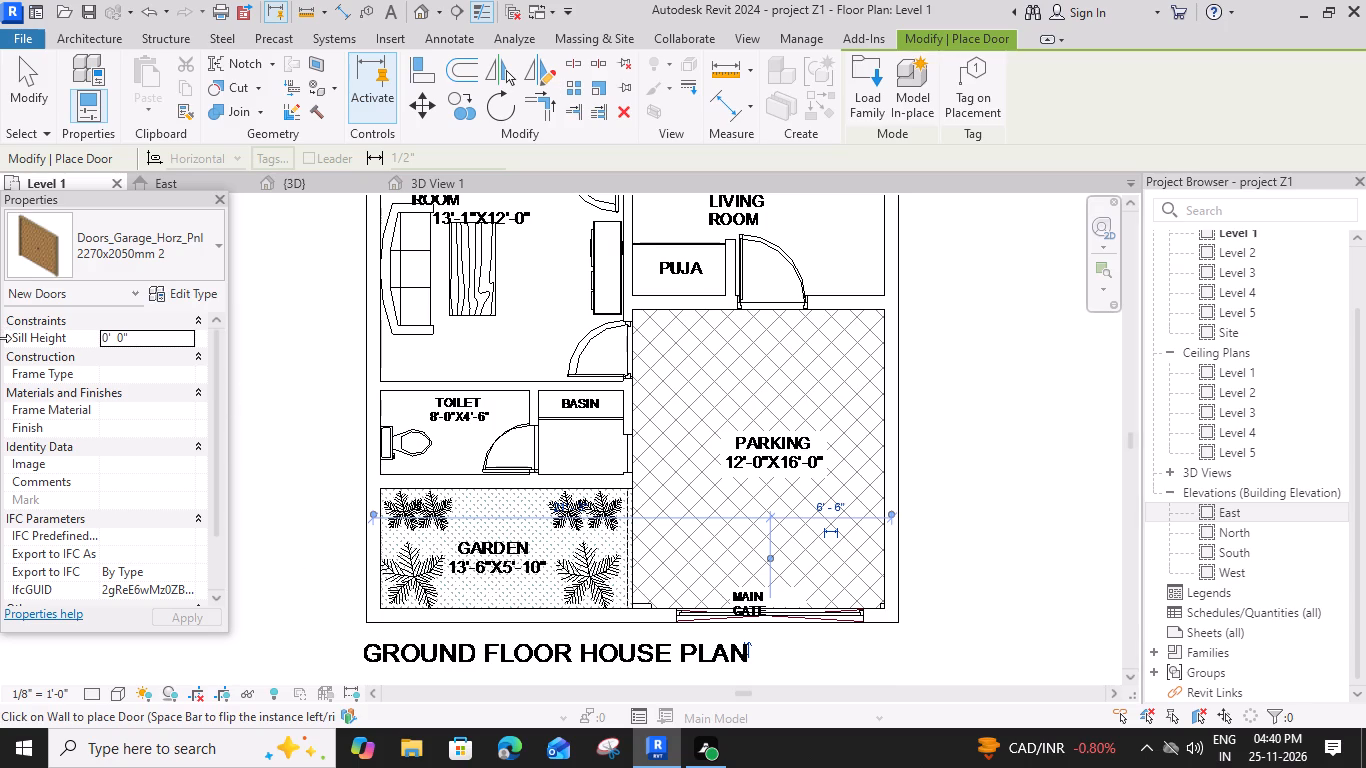
{"action": "left_click", "coordinate": [337, 177]}
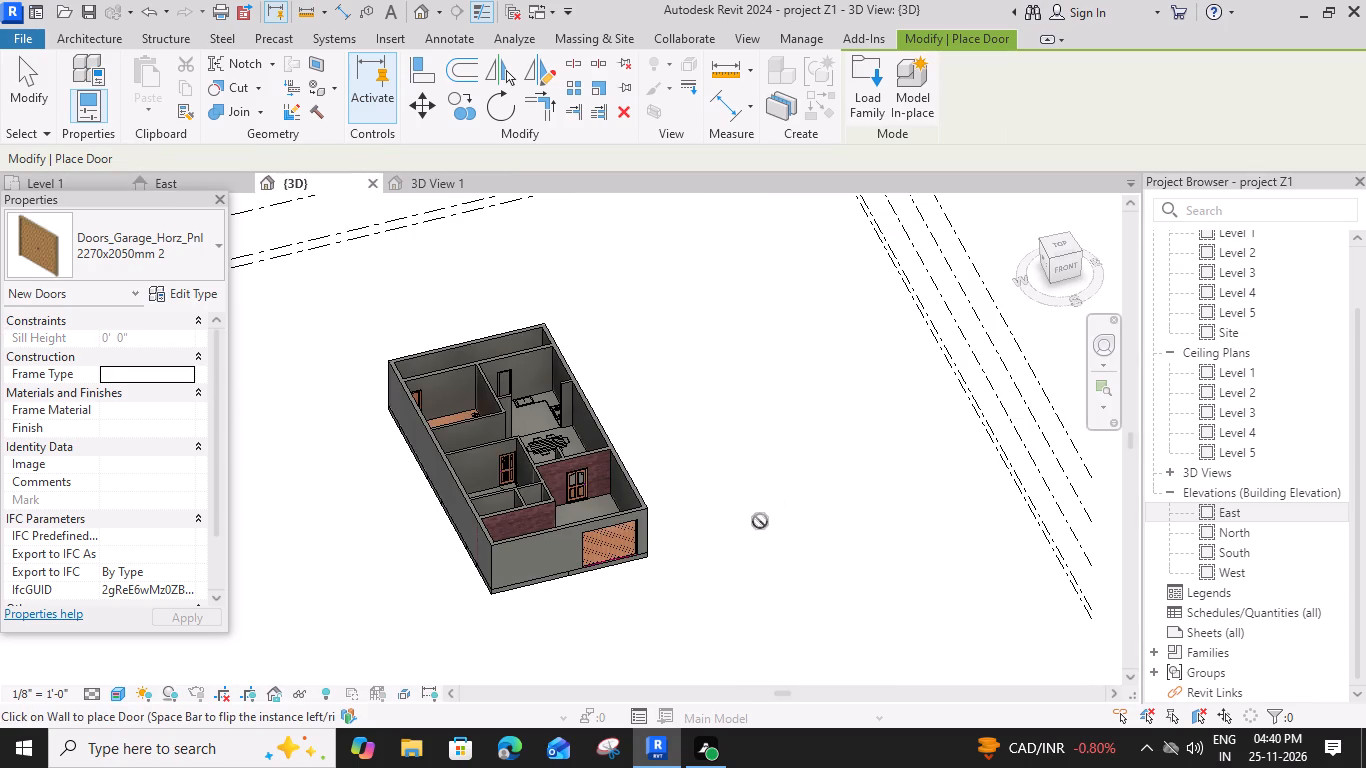
{"action": "middle_click_drag", "start_coordinate": [627, 549], "coordinate": [535, 555], "text": "shift"}
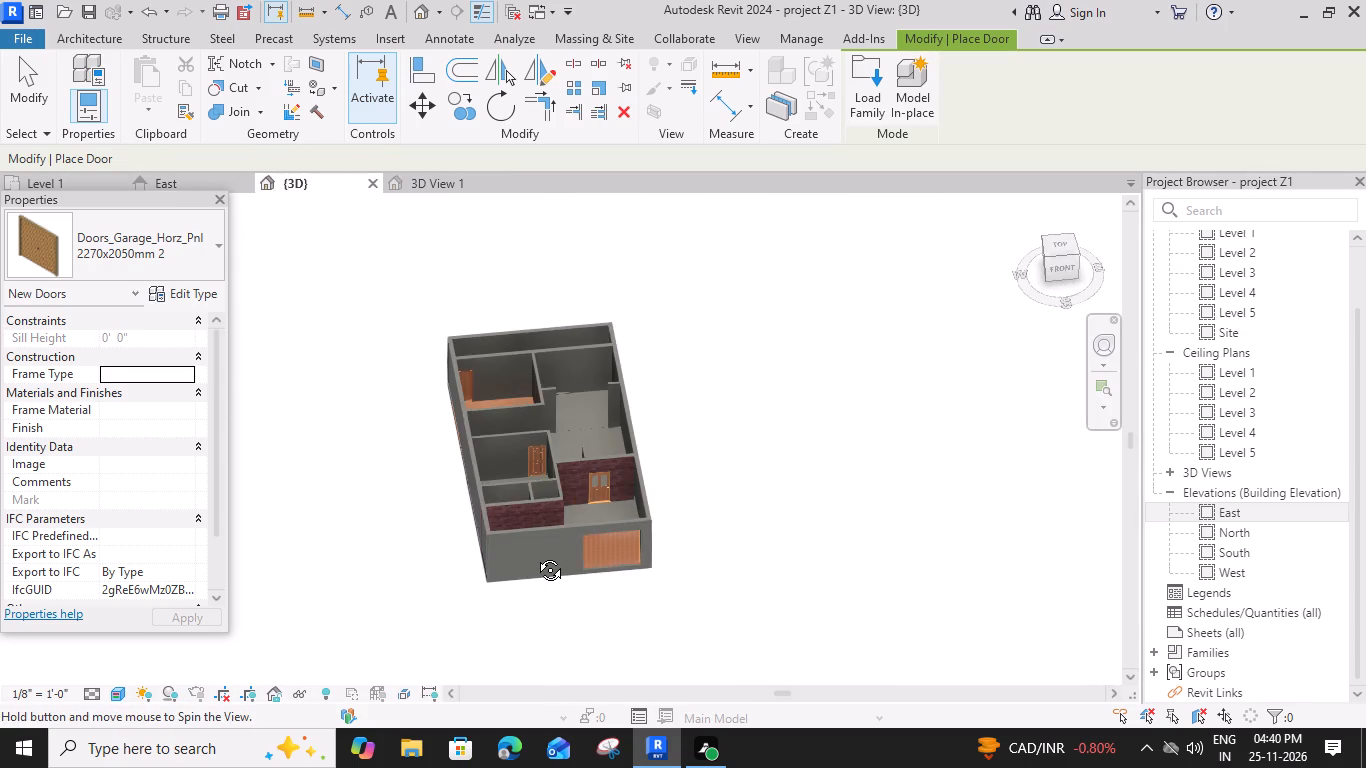
{"action": "middle_click_drag", "start_coordinate": [535, 555], "coordinate": [500, 517], "text": "shift"}
{"action": "scroll", "coordinate": [614, 508], "scroll_direction": "up", "scroll_amount": 4}
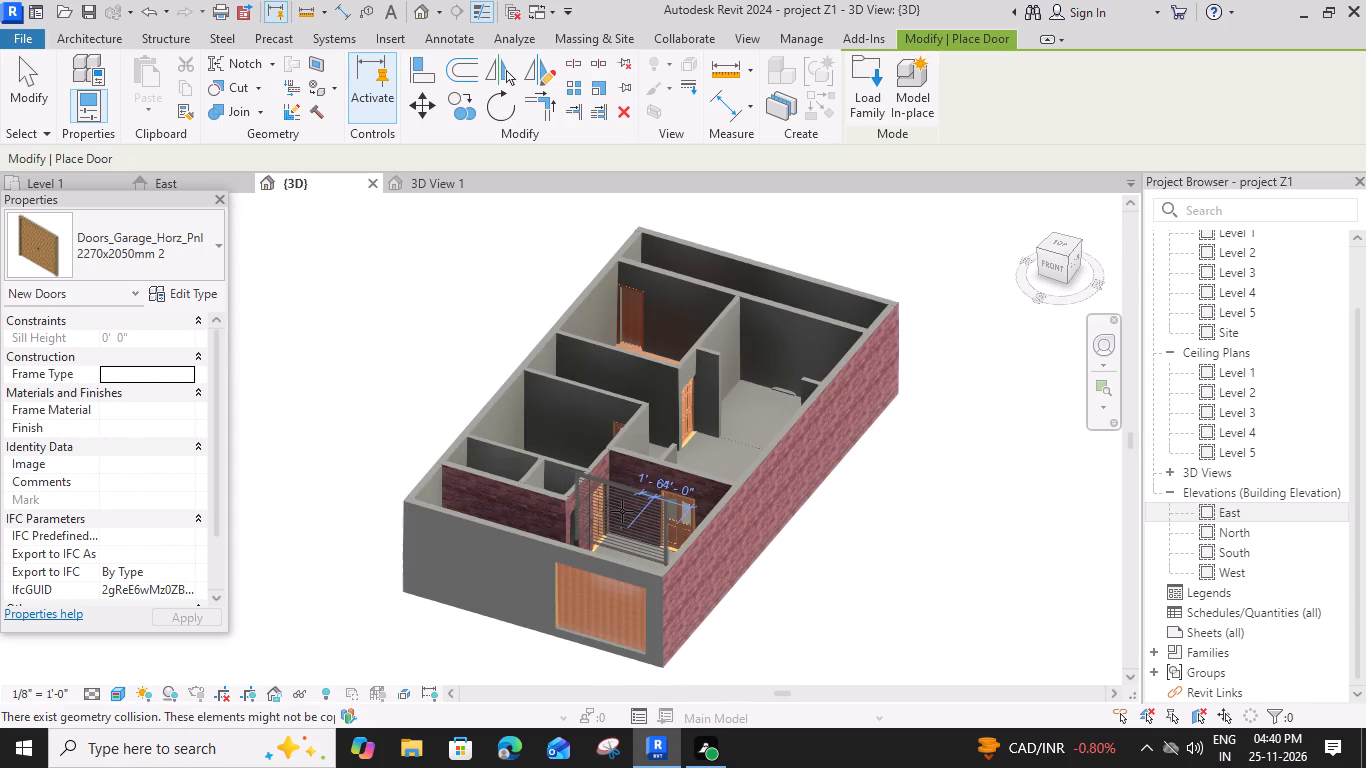
{"action": "key", "text": "Escape"}
In the 3D view, make the front wall containing the garage door unconnected at the top, with a height of 8'.
{"action": "scroll", "coordinate": [526, 603], "scroll_direction": "up", "scroll_amount": 2}
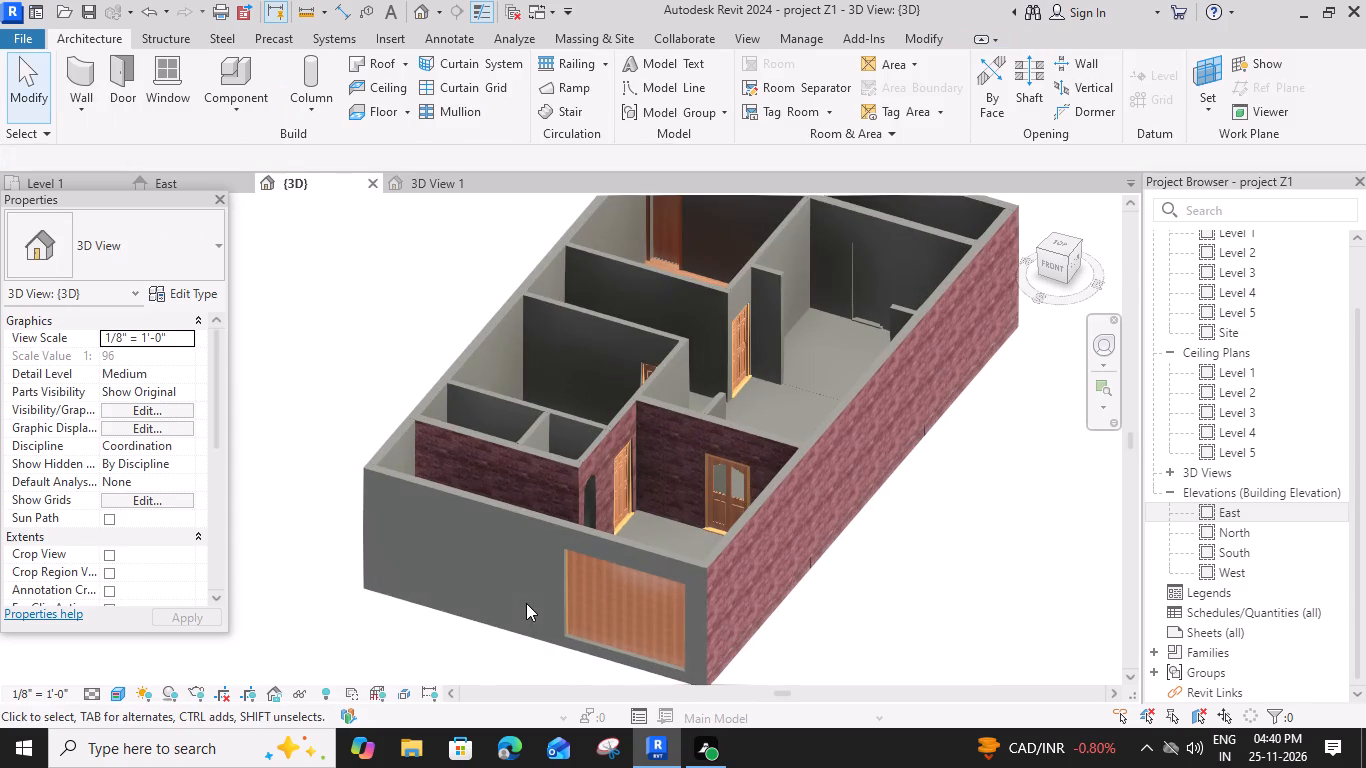
{"action": "left_click", "coordinate": [538, 523]}
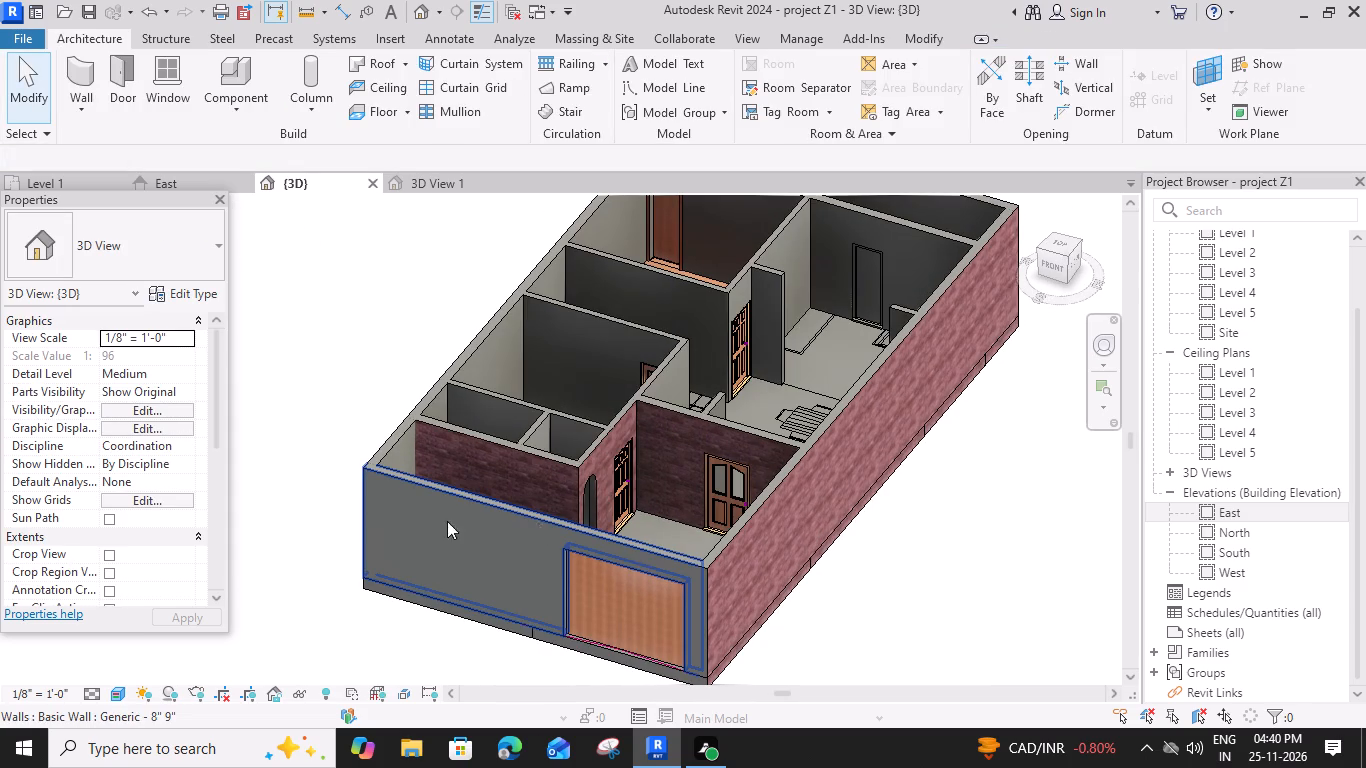
{"action": "left_click", "coordinate": [182, 429]}
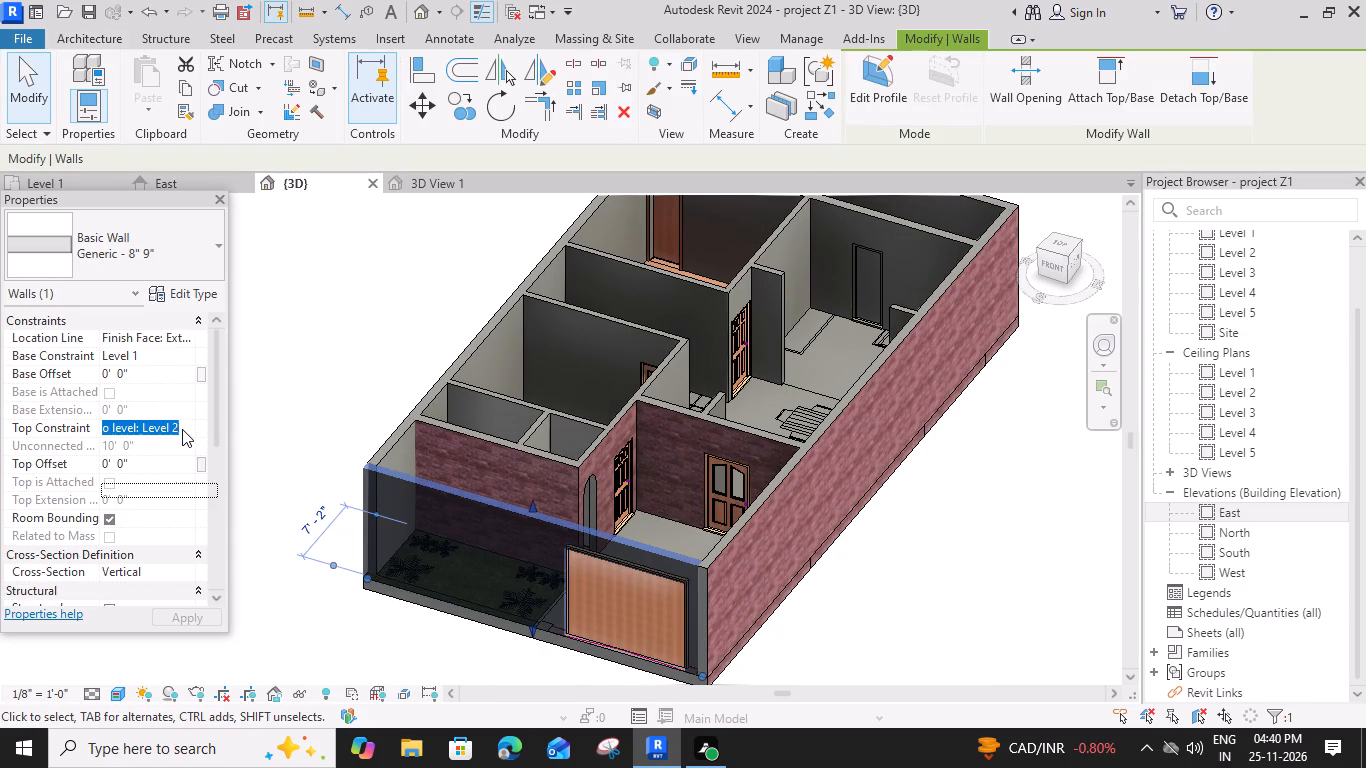
{"action": "left_click", "coordinate": [182, 442]}
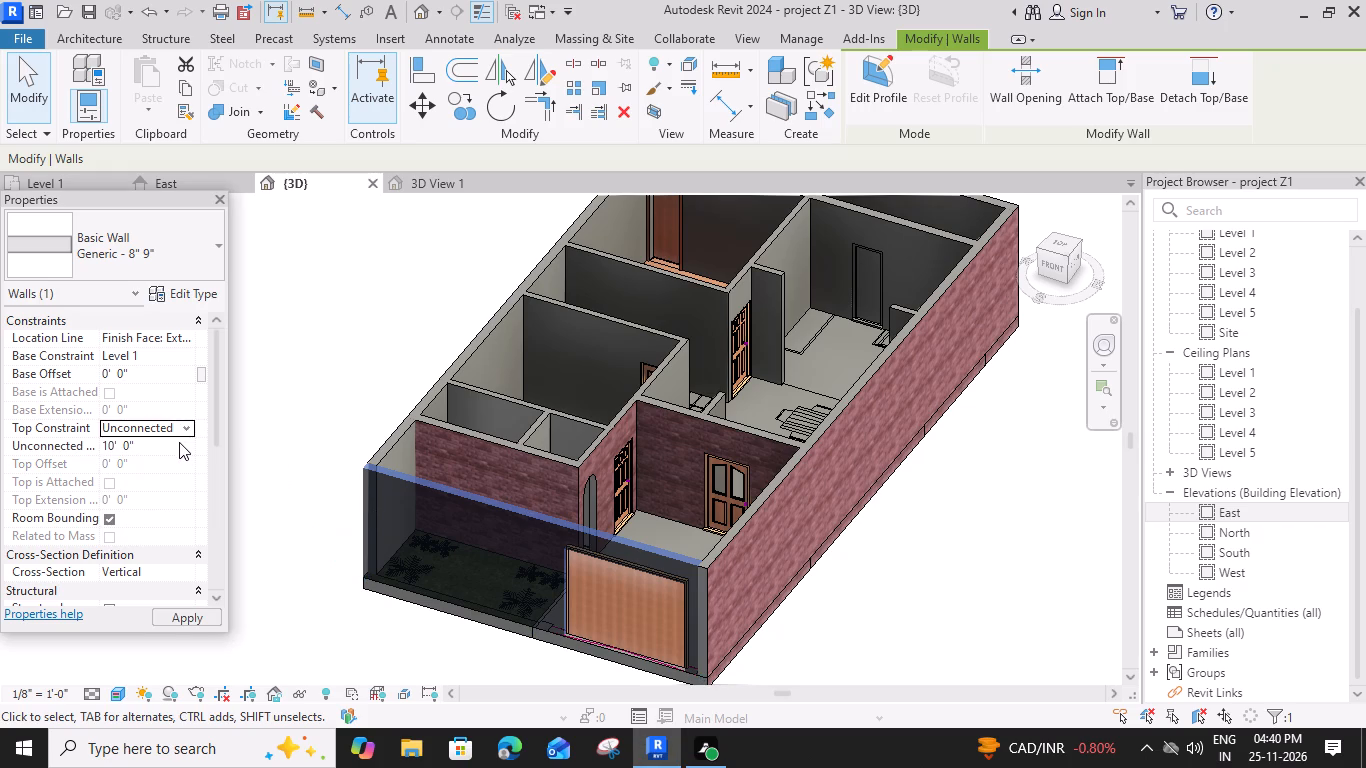
{"action": "left_click", "coordinate": [179, 442]}
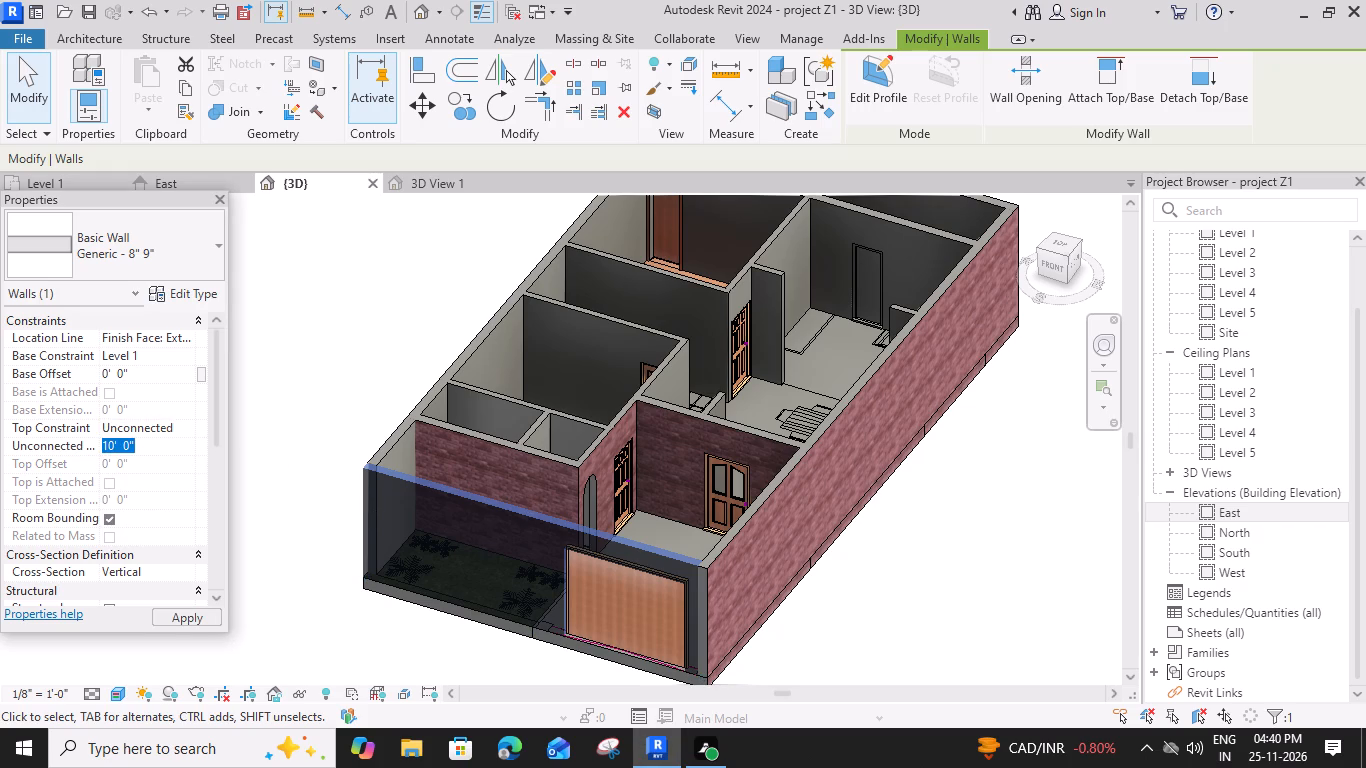
{"action": "key", "text": "8"}
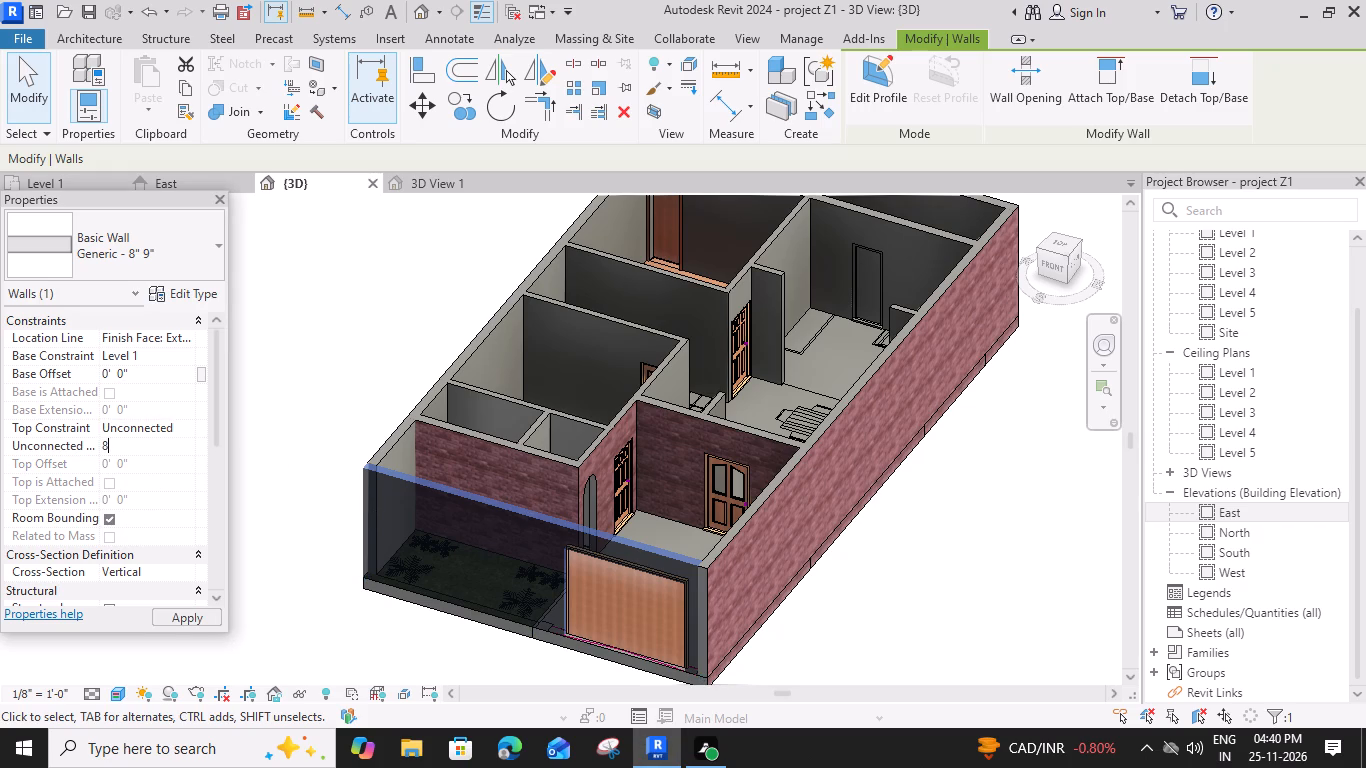
{"action": "key", "text": "apostrophe"}
{"action": "key", "text": "Return"}
{"action": "key", "text": "Return"}
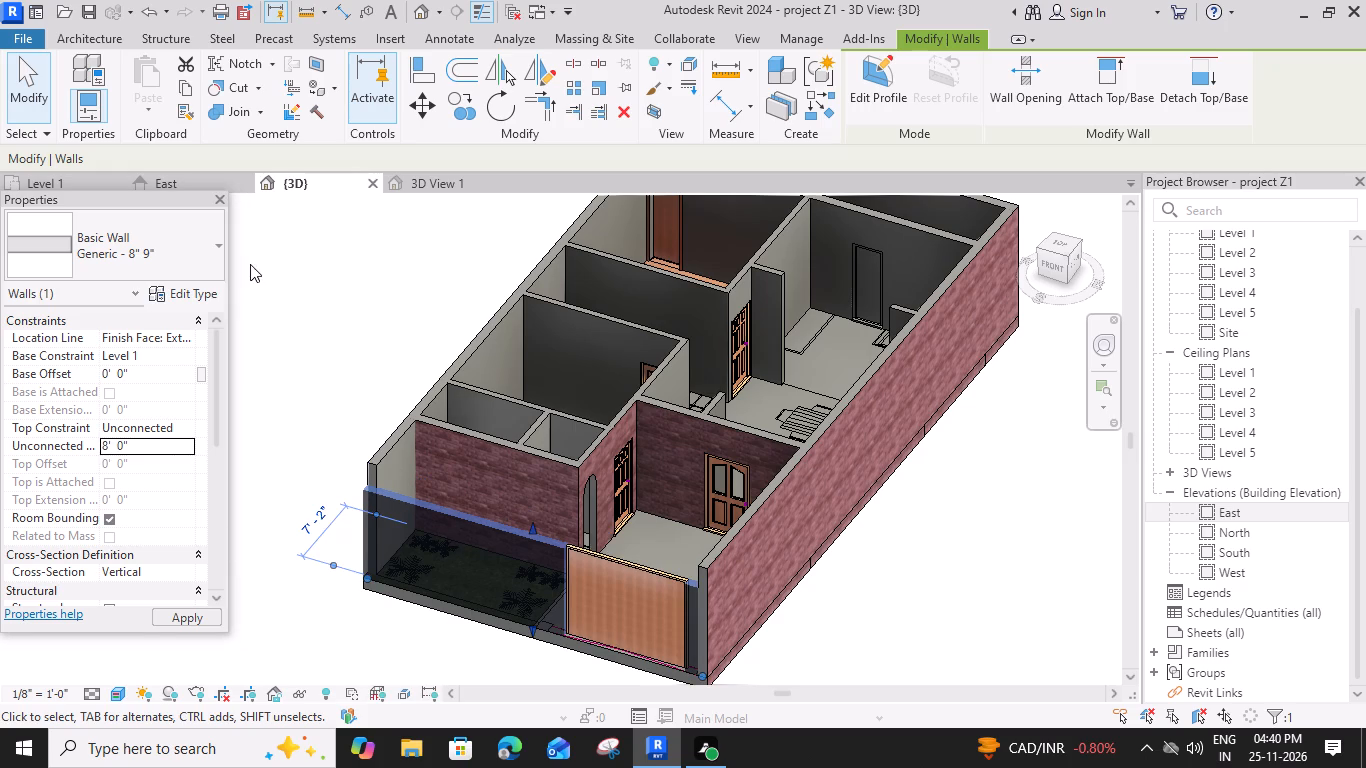
{"action": "key", "text": "Escape"}
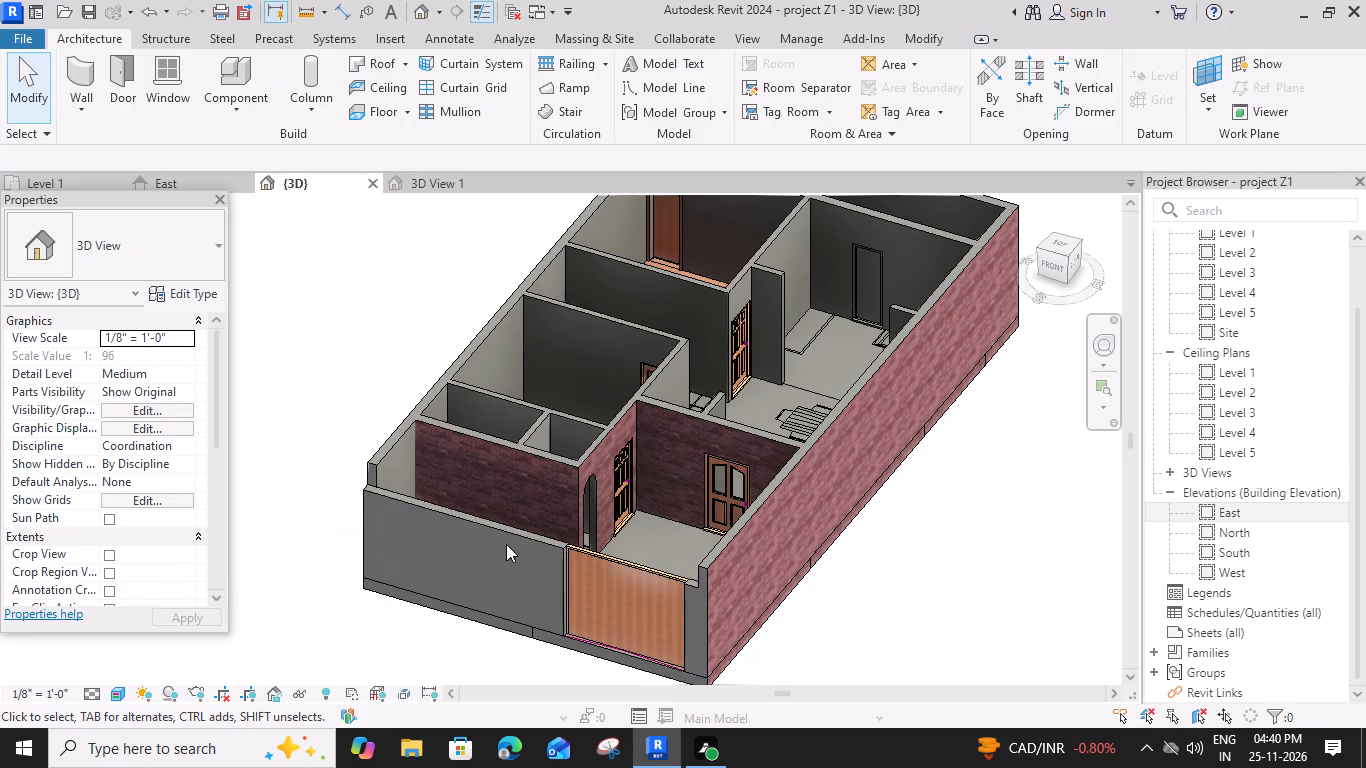
Examine the 3D house model around the lowered front wall, garage door, garden and long brick side.
{"action": "scroll", "coordinate": [466, 582], "scroll_direction": "down", "scroll_amount": 4}
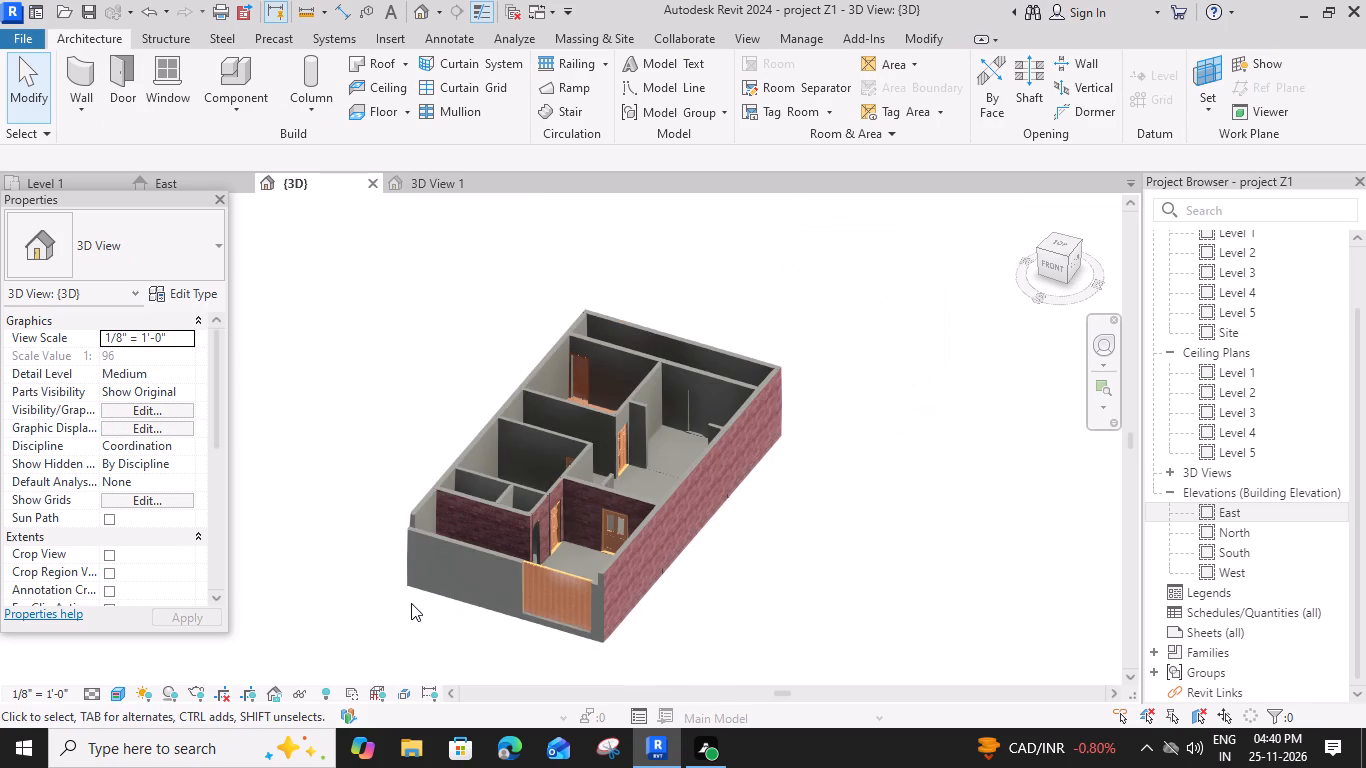
{"action": "middle_click_drag", "start_coordinate": [411, 603], "coordinate": [497, 625], "text": "shift"}
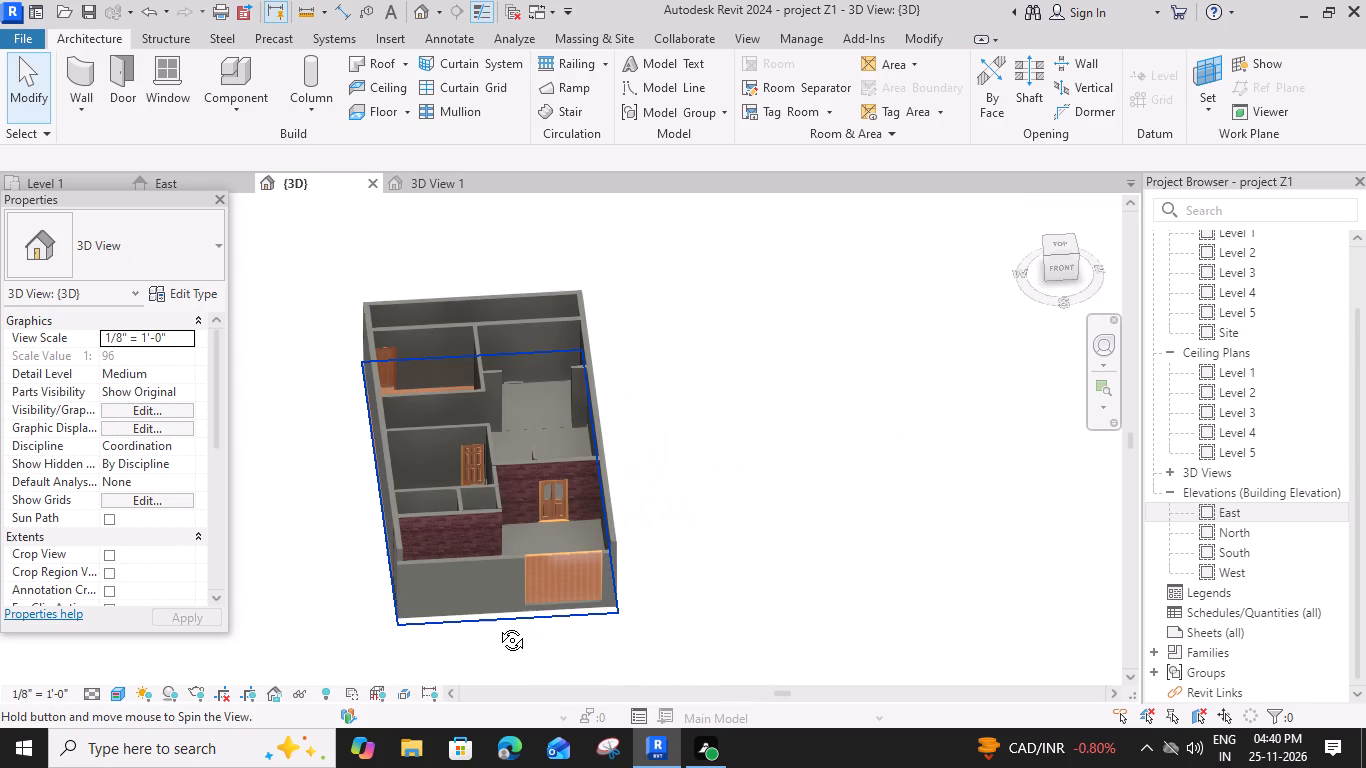
{"action": "middle_click_drag", "start_coordinate": [497, 625], "coordinate": [450, 442], "text": "shift"}
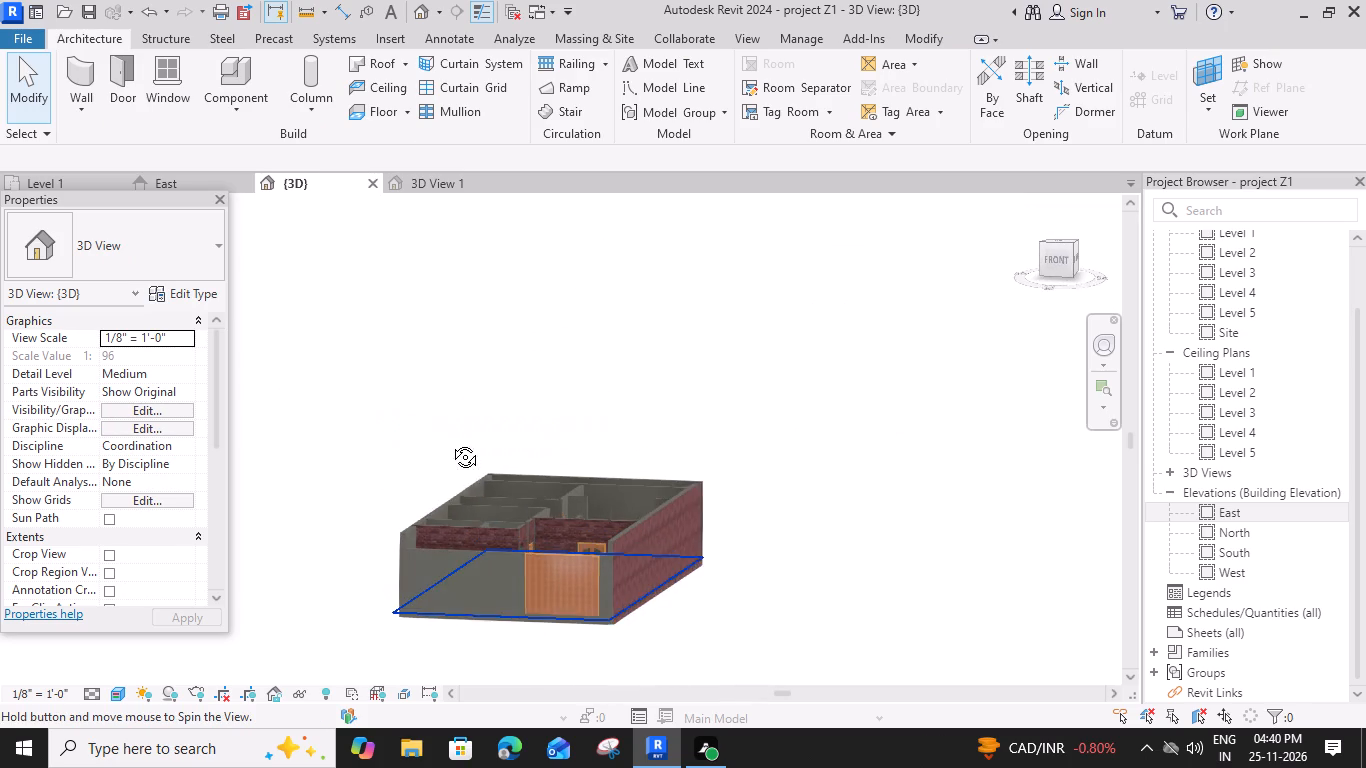
{"action": "middle_click_drag", "start_coordinate": [450, 442], "coordinate": [374, 629], "text": "shift"}
{"action": "scroll", "coordinate": [620, 458], "scroll_direction": "down", "scroll_amount": 2}
{"action": "middle_click_drag", "start_coordinate": [613, 505], "coordinate": [546, 539], "text": "shift"}
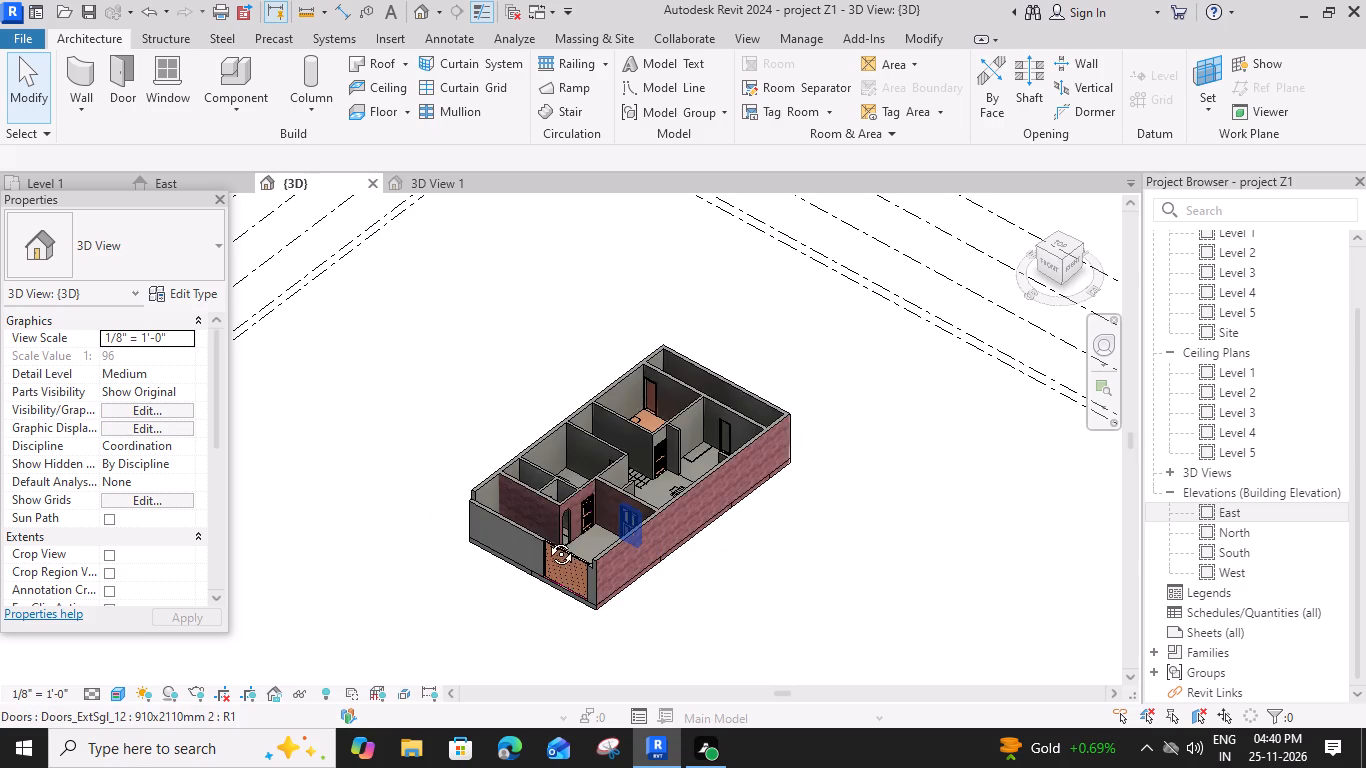
{"action": "middle_click_drag", "start_coordinate": [546, 539], "coordinate": [542, 553], "text": "shift"}
{"action": "scroll", "coordinate": [699, 498], "scroll_direction": "up", "scroll_amount": 3}
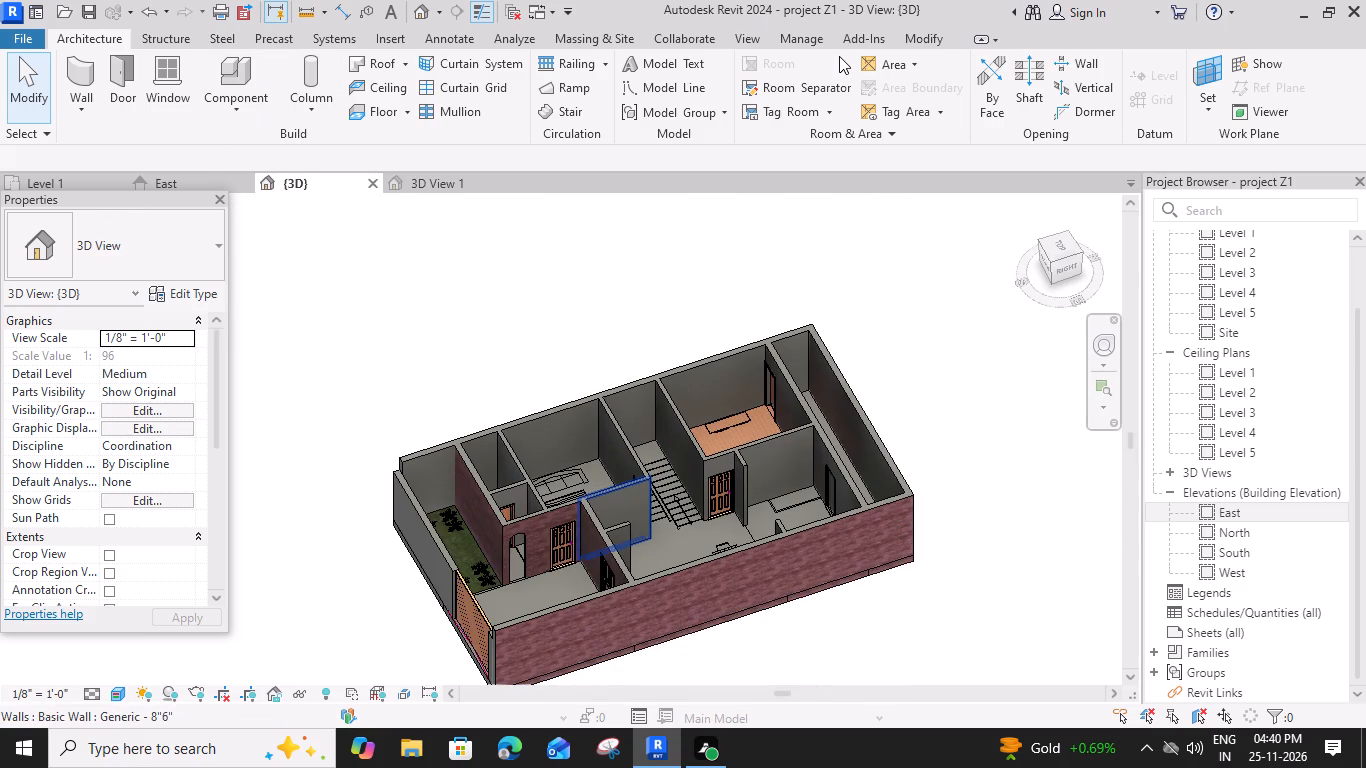
Create a new project material in the Material Browser and name it FRONT WALL.
{"action": "left_click", "coordinate": [812, 35]}
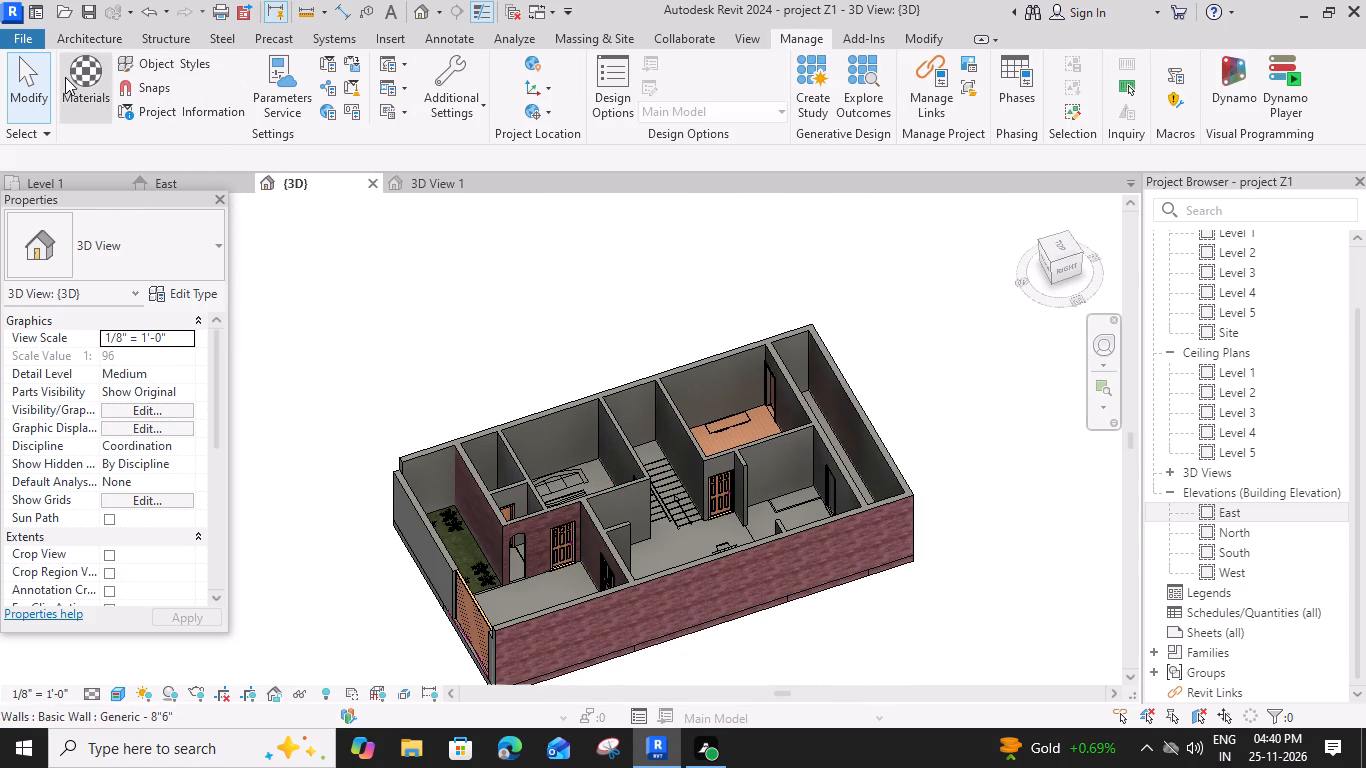
{"action": "left_click", "coordinate": [65, 77]}
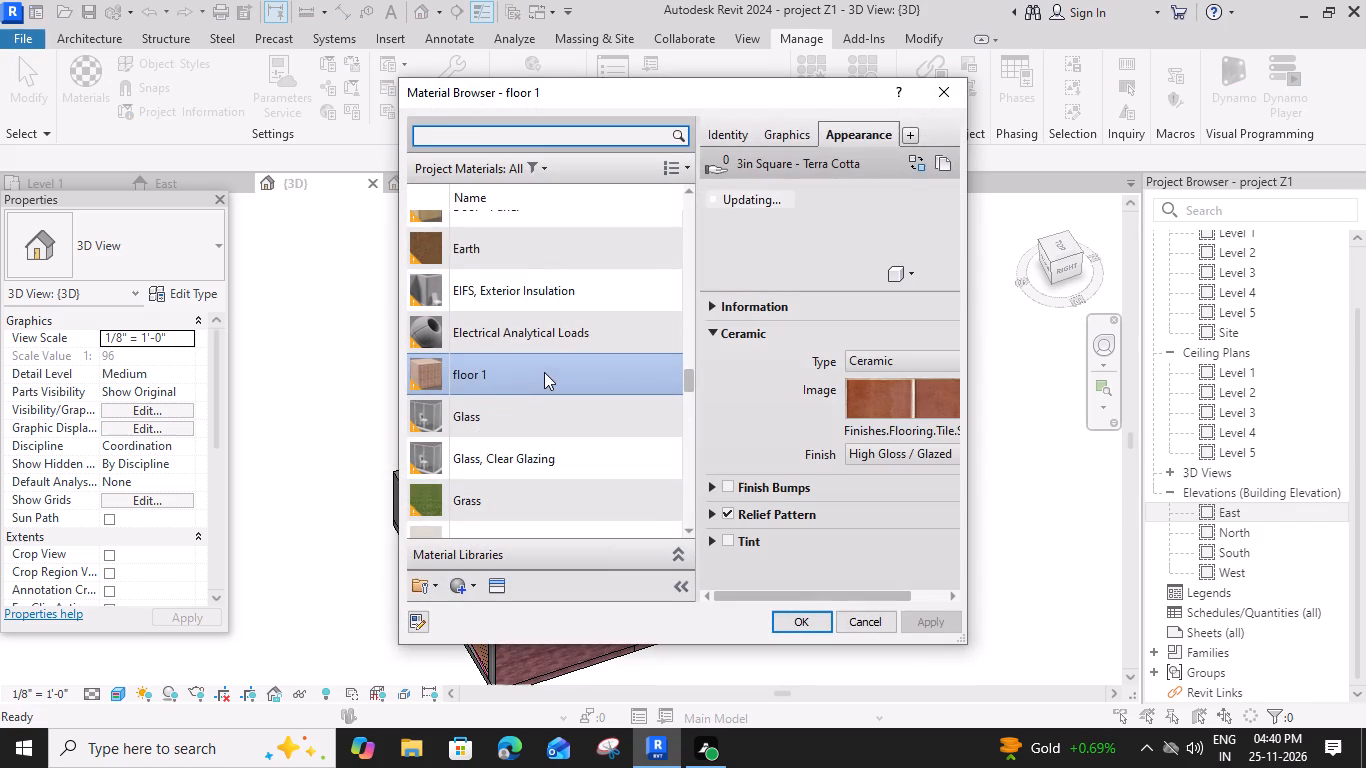
{"action": "scroll", "coordinate": [514, 420], "scroll_direction": "up", "scroll_amount": 1}
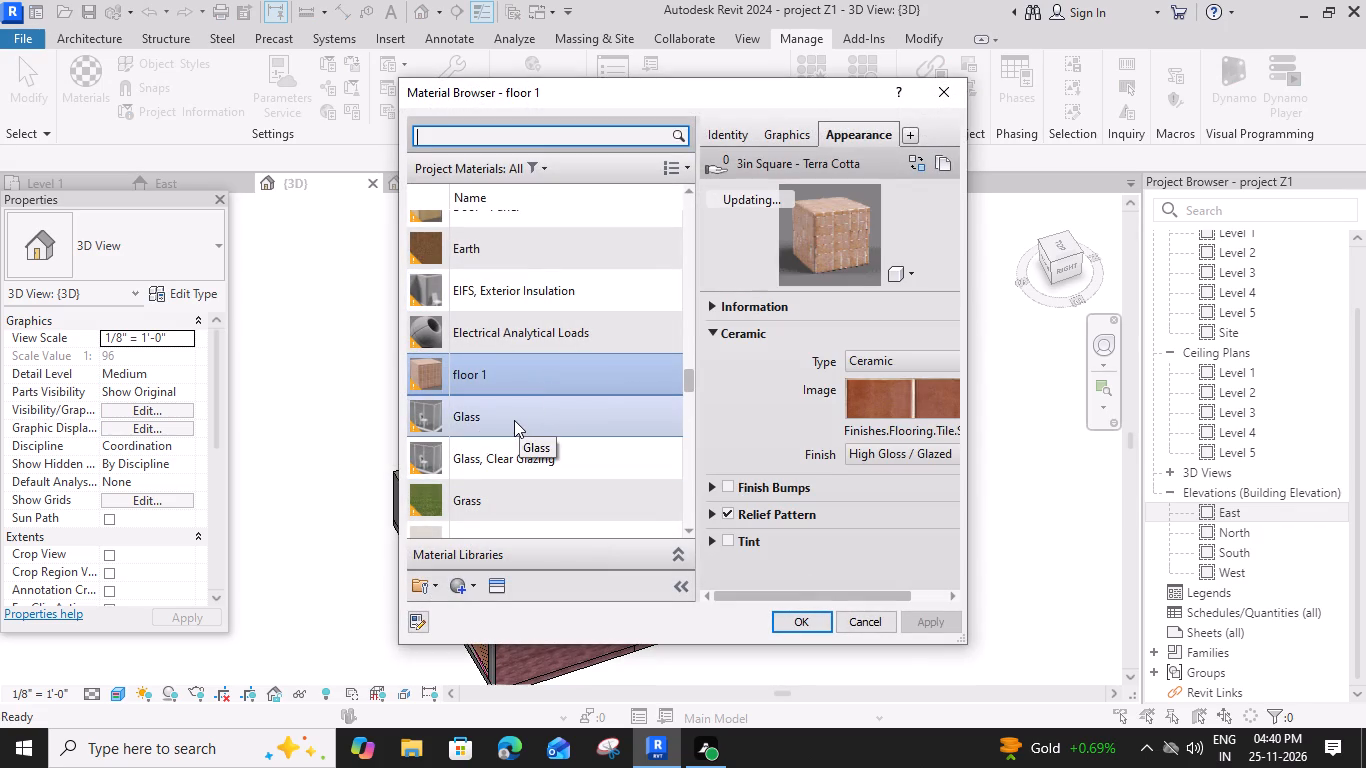
{"action": "scroll", "coordinate": [514, 420], "scroll_direction": "up", "scroll_amount": 1}
{"action": "scroll", "coordinate": [511, 417], "scroll_direction": "down", "scroll_amount": 2}
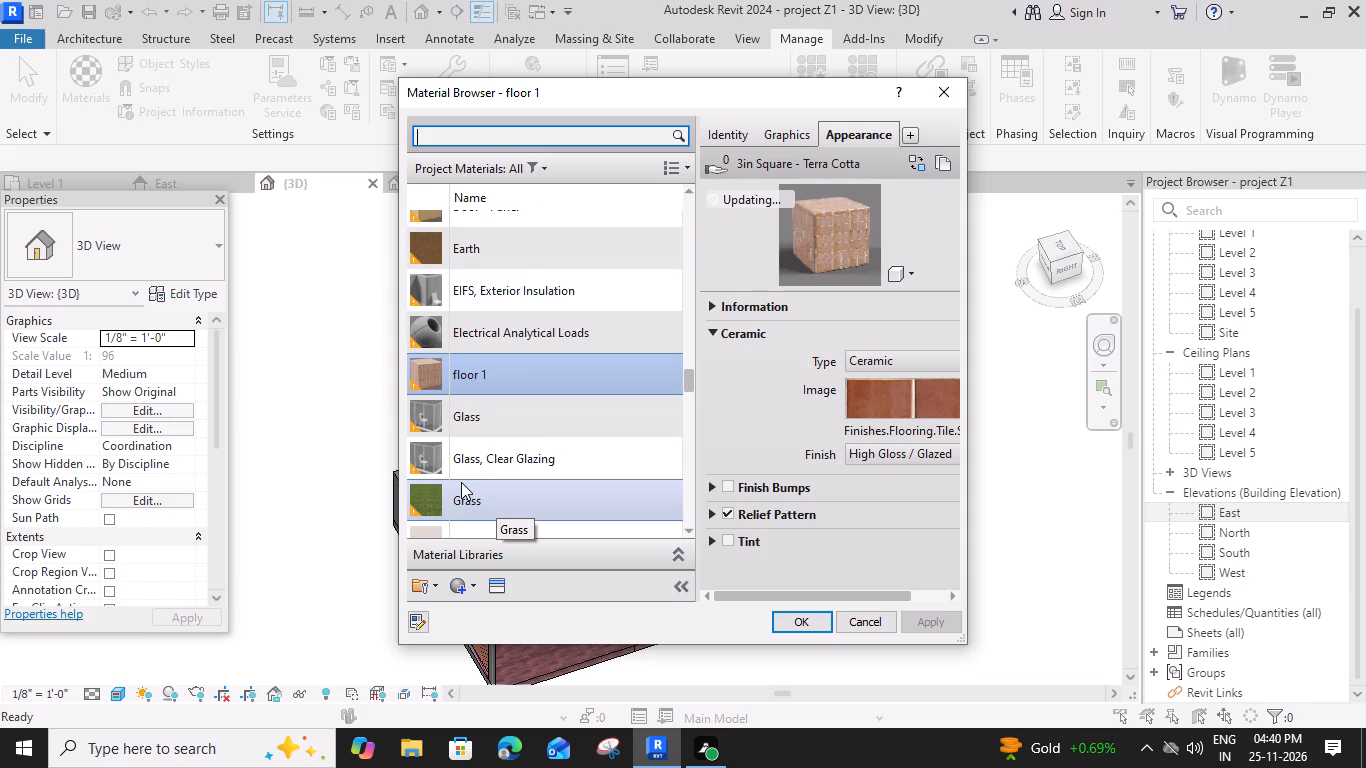
{"action": "scroll", "coordinate": [461, 486], "scroll_direction": "down", "scroll_amount": 2}
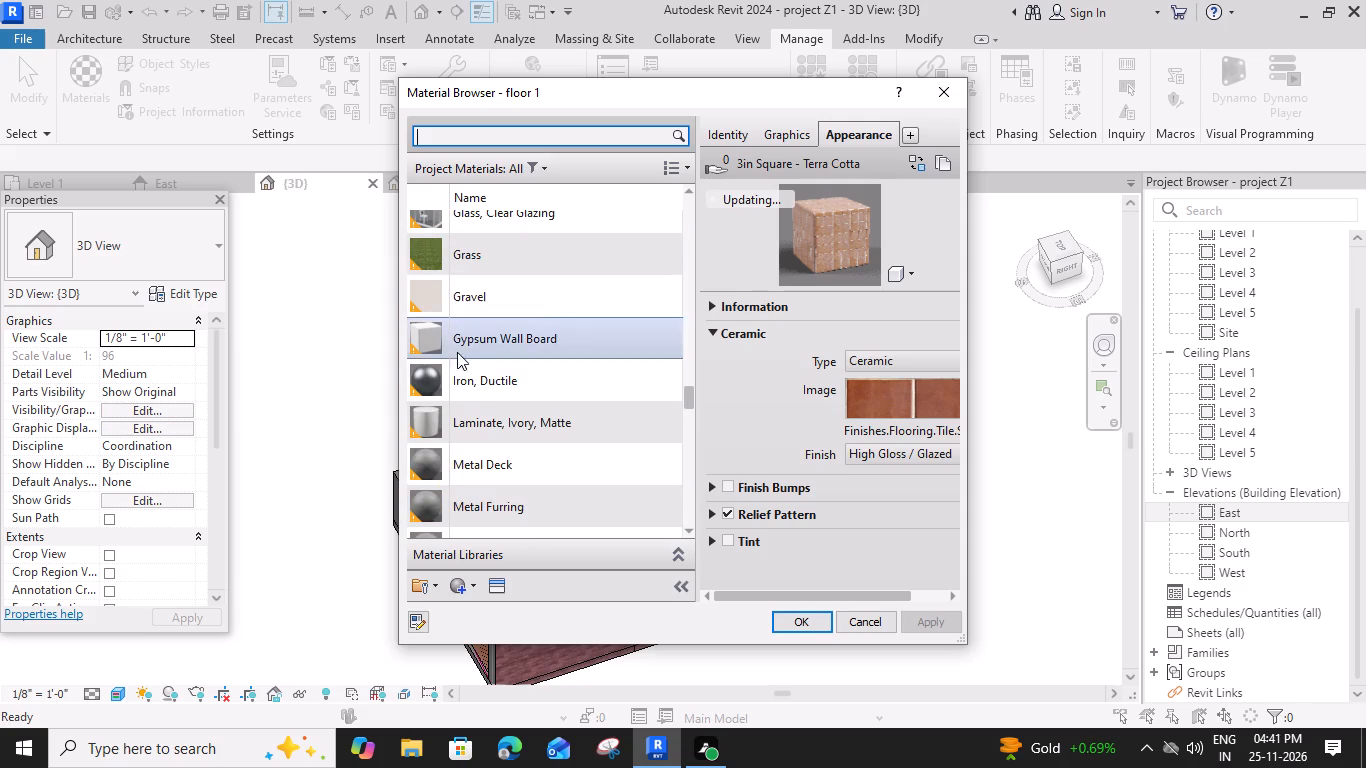
{"action": "scroll", "coordinate": [511, 472], "scroll_direction": "down", "scroll_amount": 2}
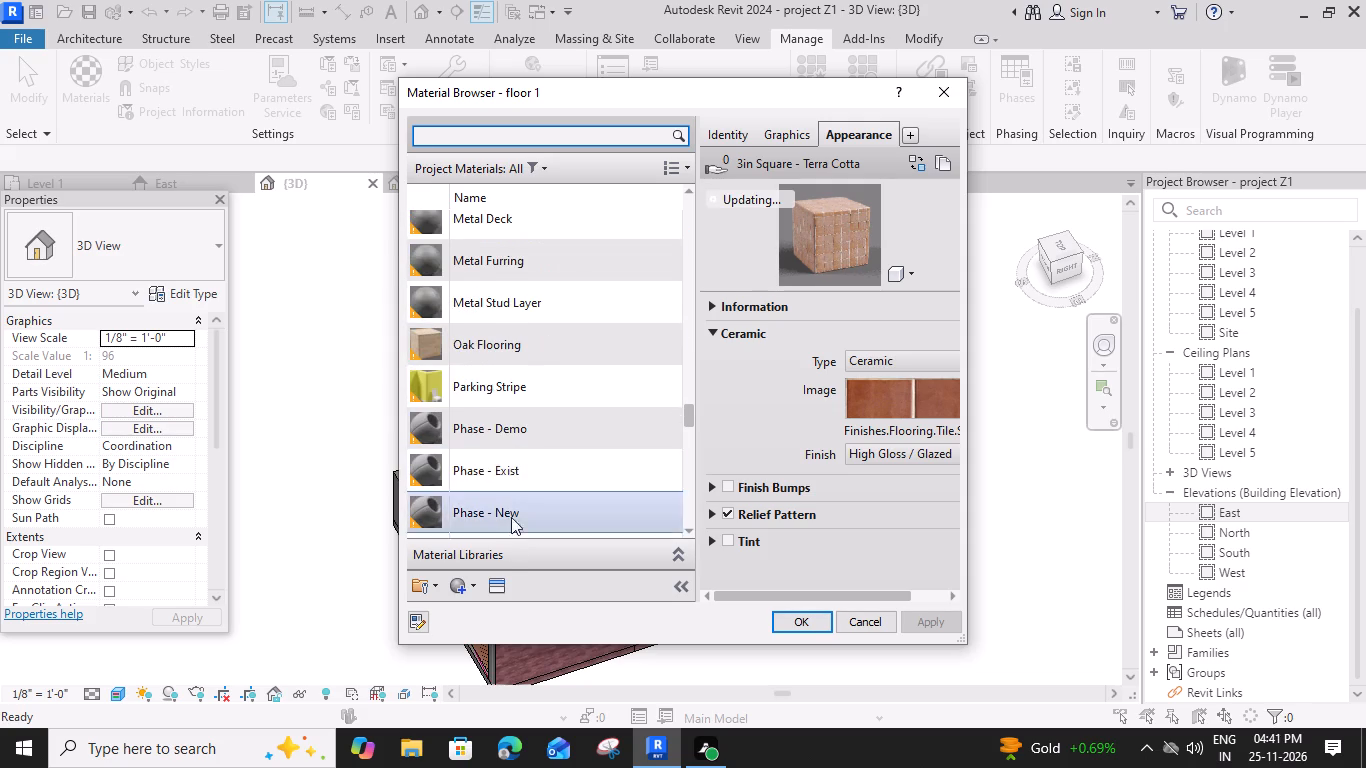
{"action": "scroll", "coordinate": [500, 559], "scroll_direction": "down", "scroll_amount": 4}
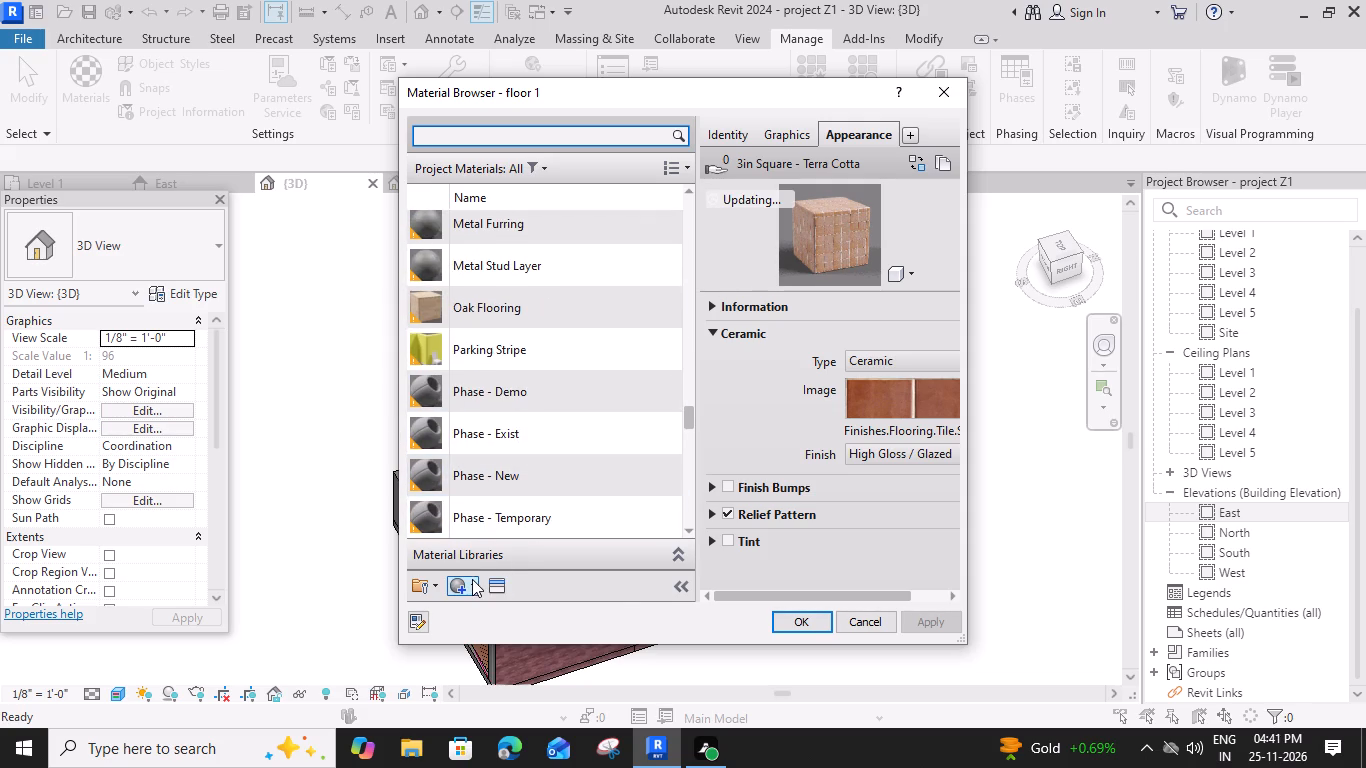
{"action": "left_click", "coordinate": [471, 578]}
{"action": "left_click", "coordinate": [479, 601]}
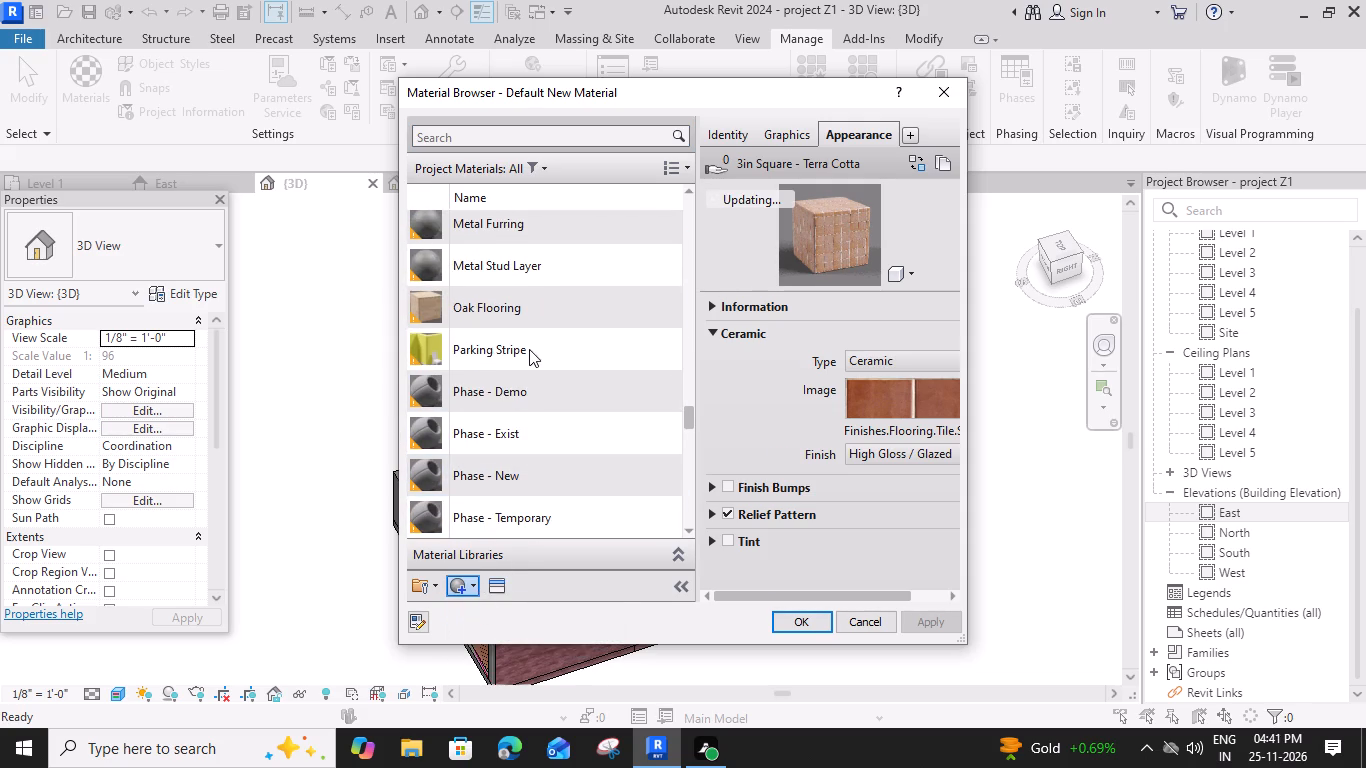
{"action": "right_click", "coordinate": [532, 380]}
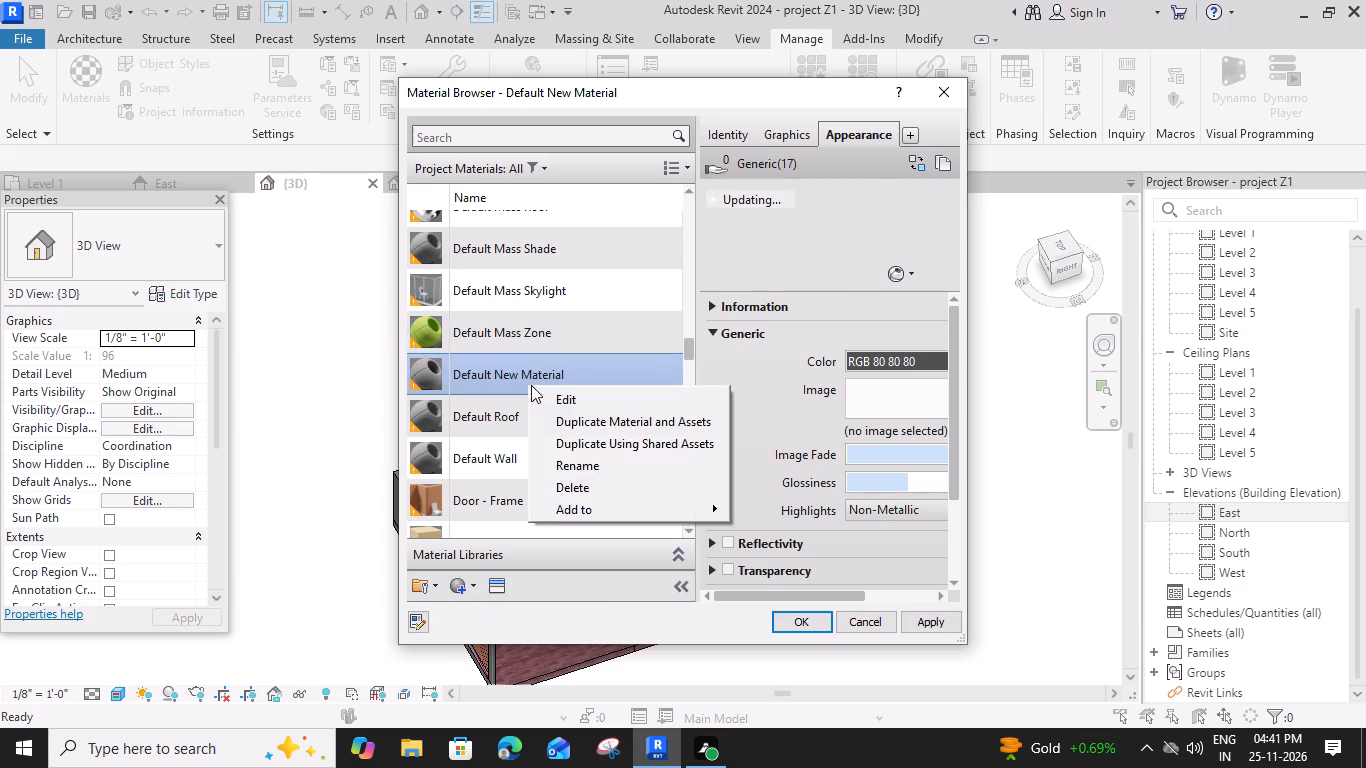
{"action": "left_click", "coordinate": [565, 465]}
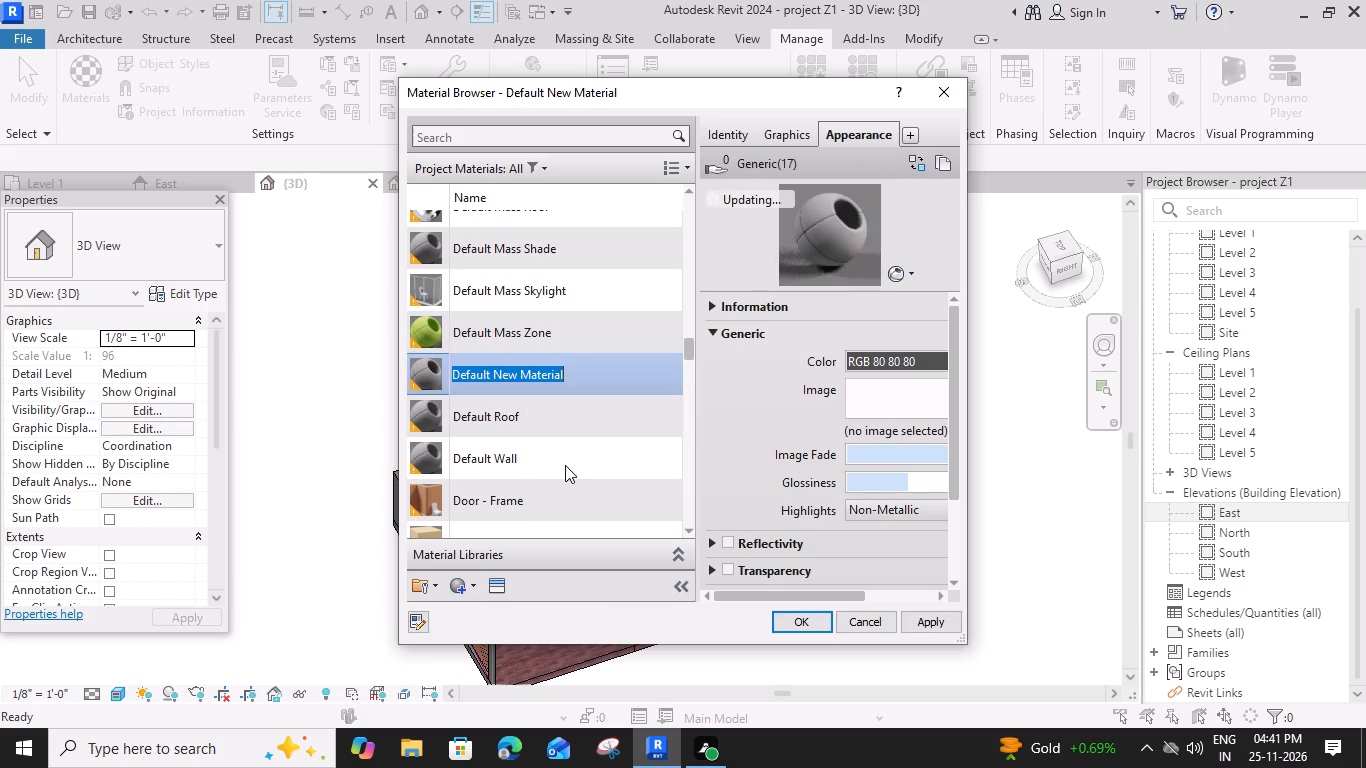
{"action": "type", "text": "FRONT"}
{"action": "key", "text": "space"}
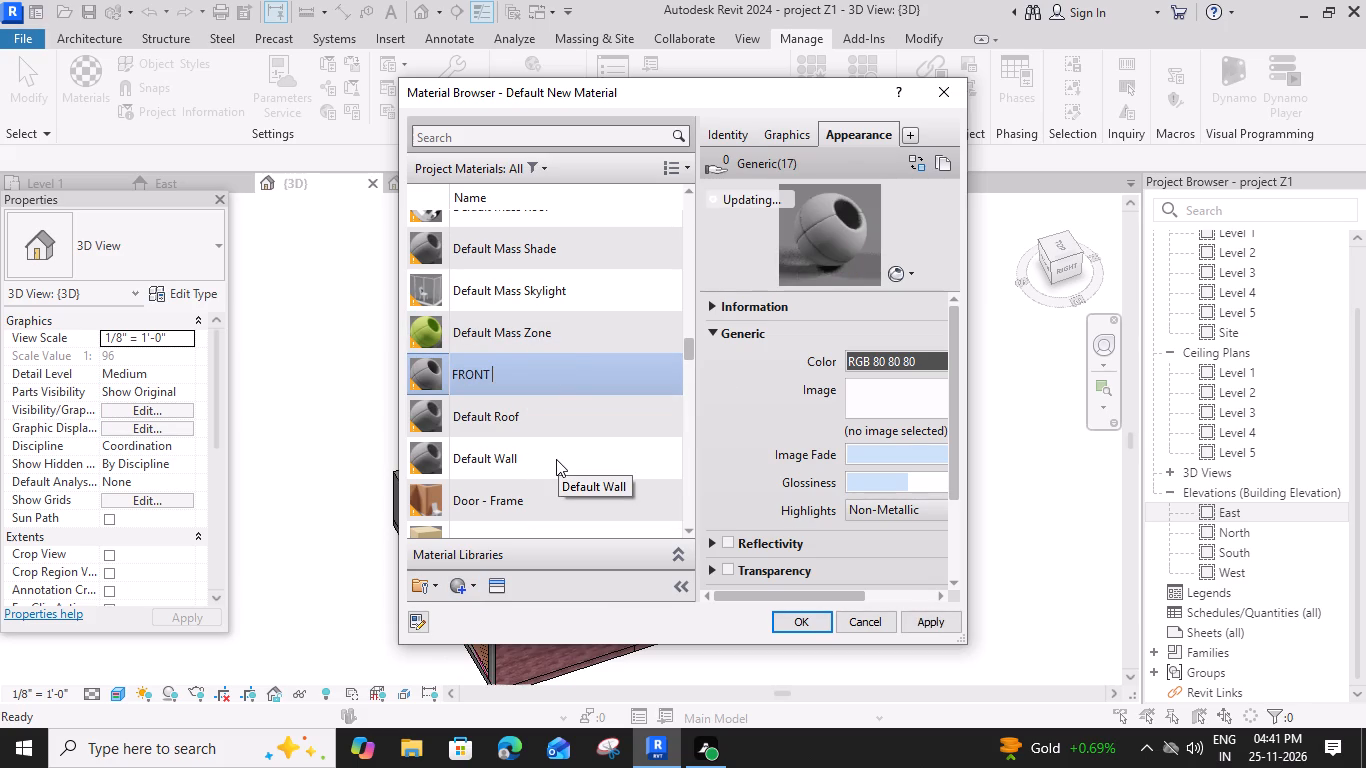
{"action": "type", "text": "WALL"}
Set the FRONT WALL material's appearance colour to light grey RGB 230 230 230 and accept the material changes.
{"action": "left_click", "coordinate": [919, 363]}
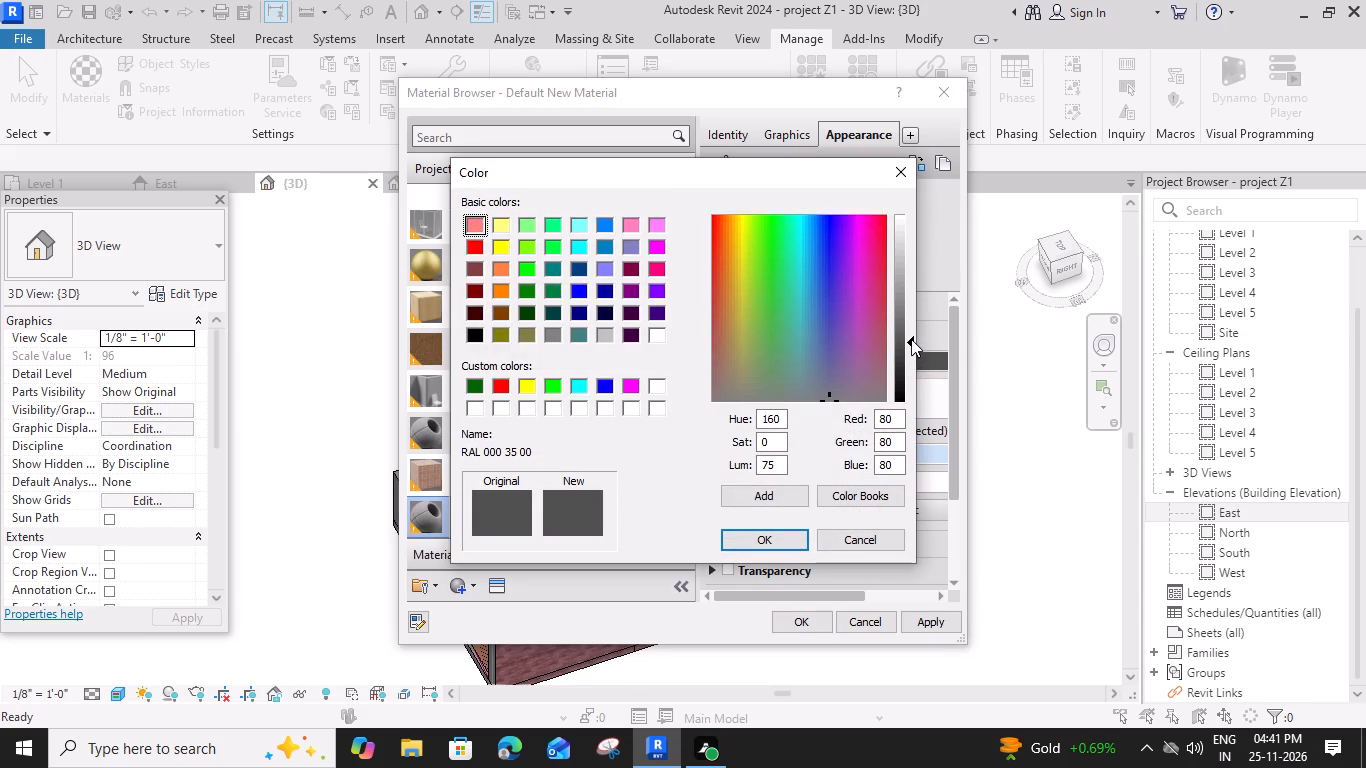
{"action": "left_click_drag", "start_coordinate": [911, 339], "coordinate": [905, 232]}
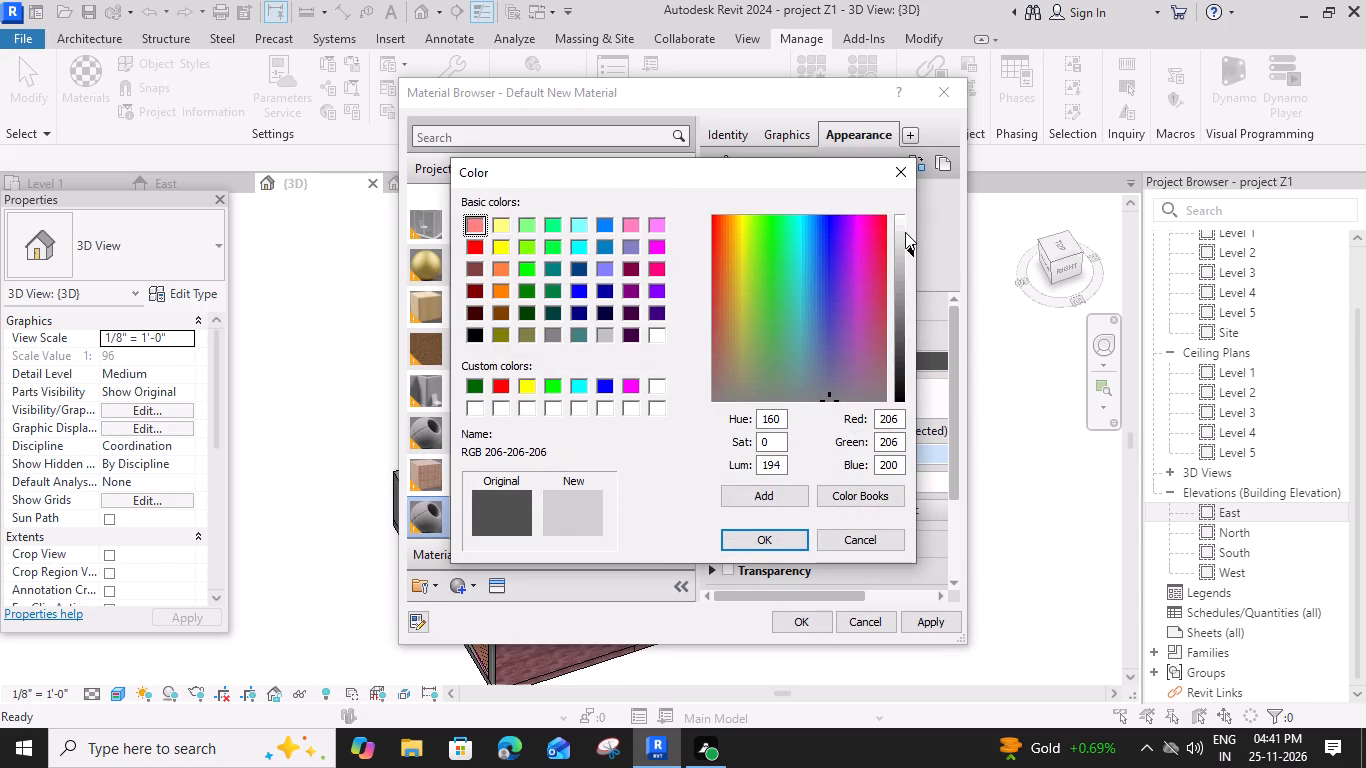
{"action": "left_click_drag", "start_coordinate": [905, 232], "coordinate": [905, 223]}
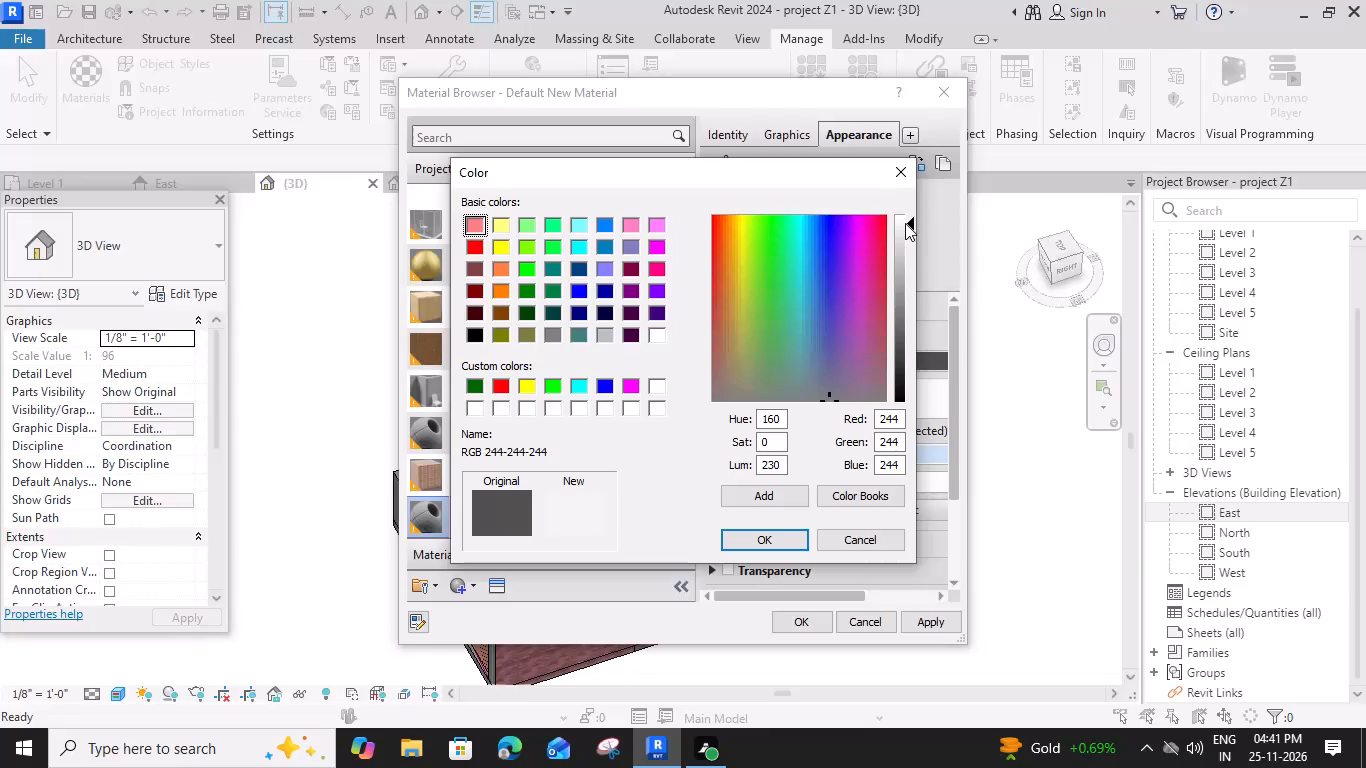
{"action": "left_click_drag", "start_coordinate": [905, 223], "coordinate": [909, 233]}
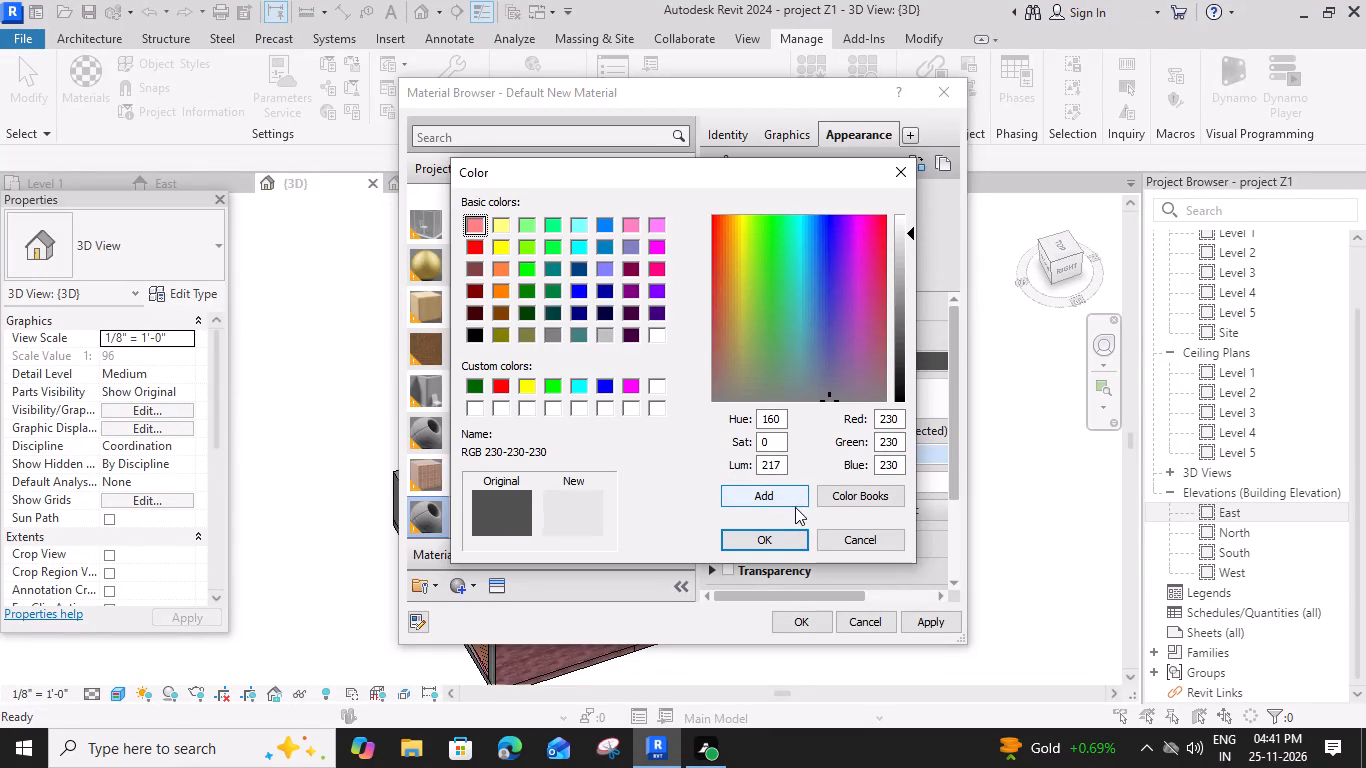
{"action": "left_click", "coordinate": [764, 542]}
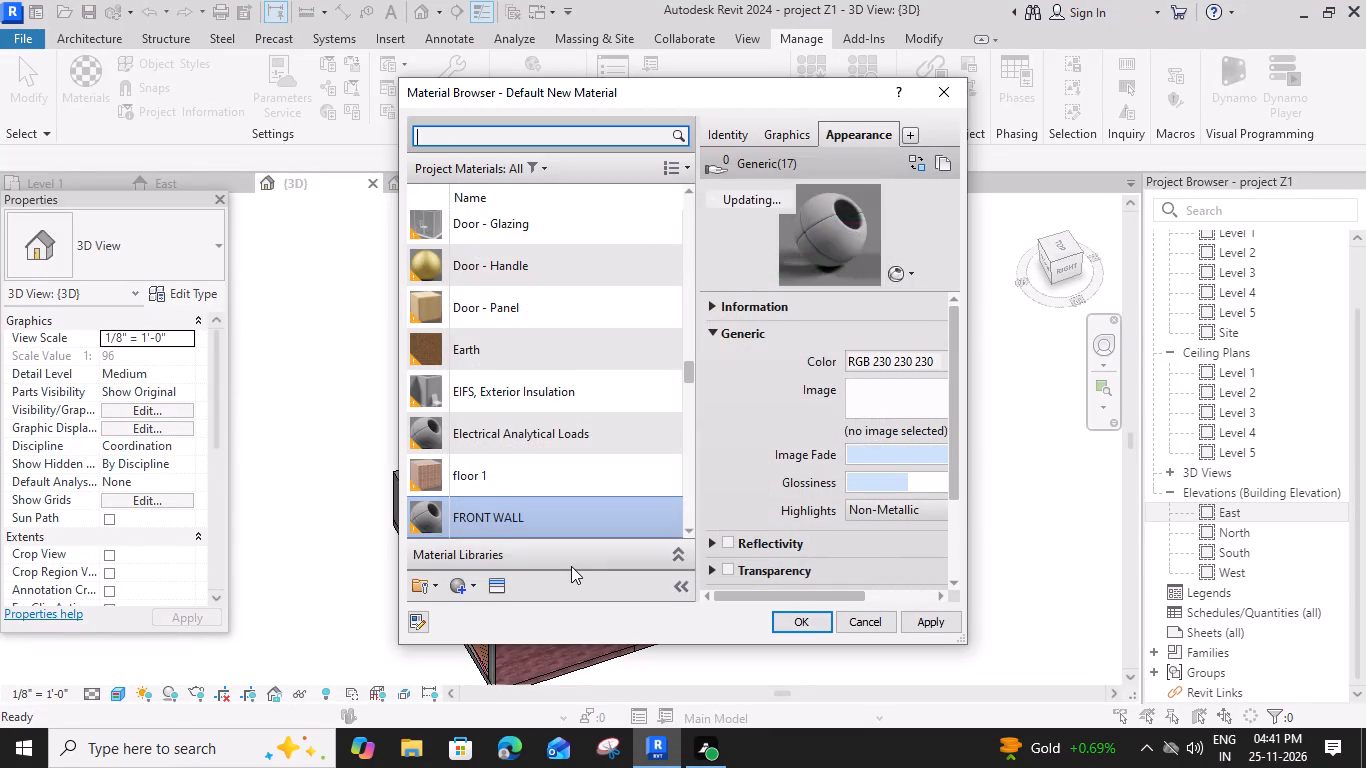
{"action": "left_click", "coordinate": [798, 621]}
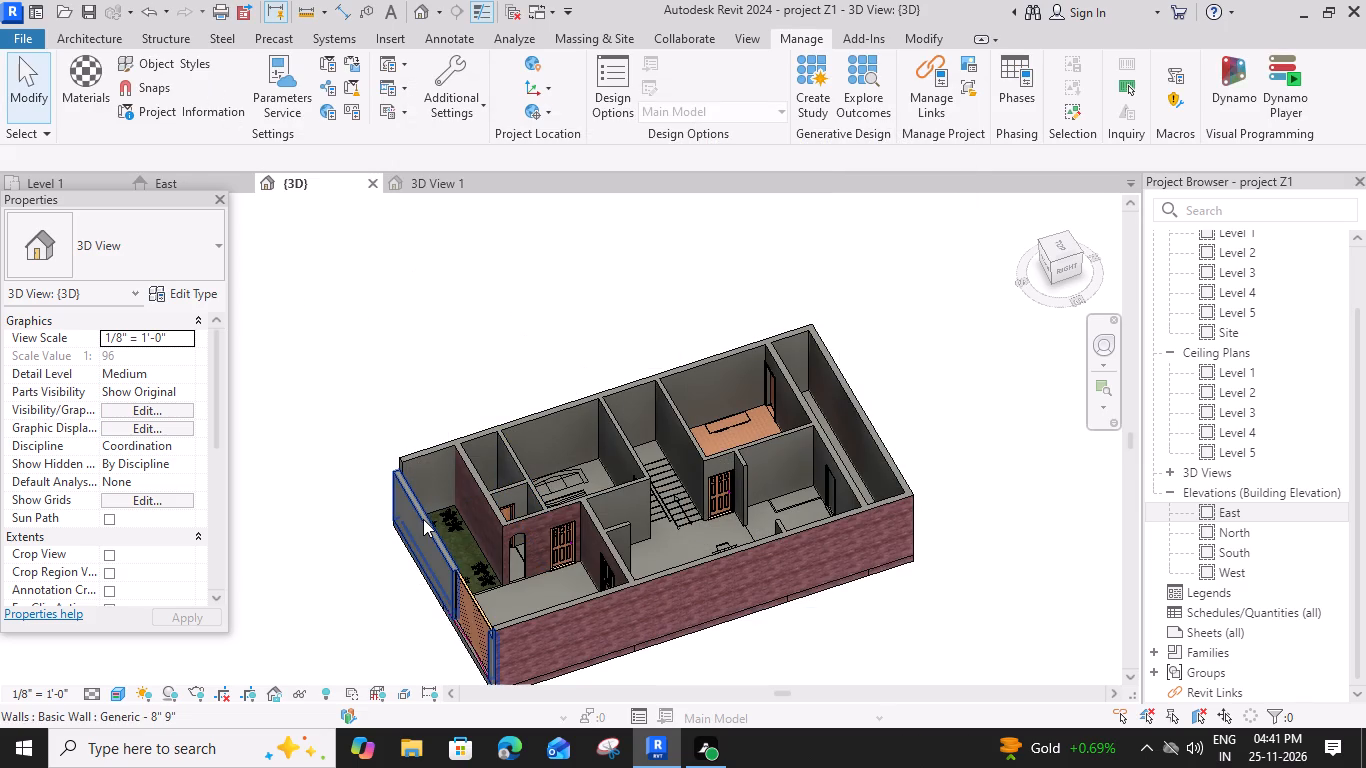
Start Paint, find the FRONT WALL material and apply it to the outer face of the front wall containing the garage door.
{"action": "left_click", "coordinate": [423, 519]}
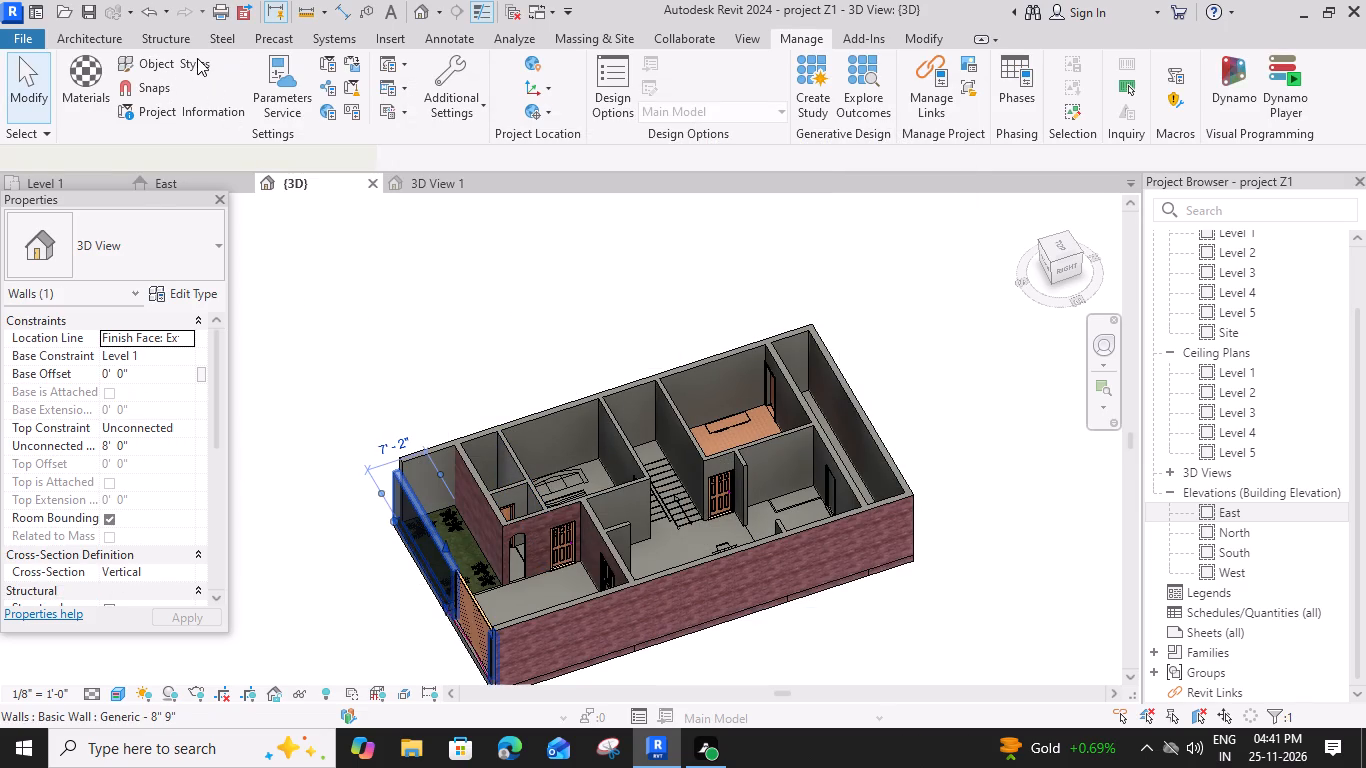
{"action": "left_click", "coordinate": [331, 89]}
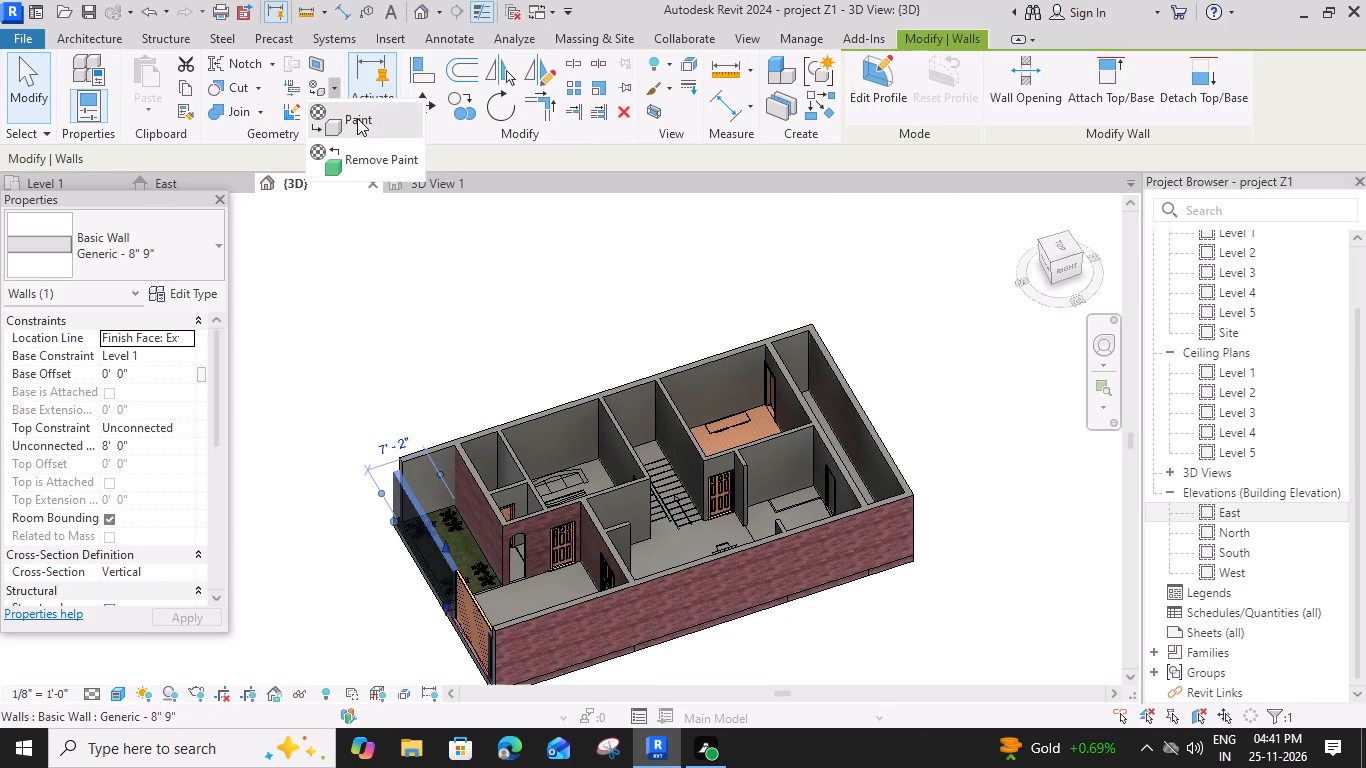
{"action": "left_click", "coordinate": [357, 118]}
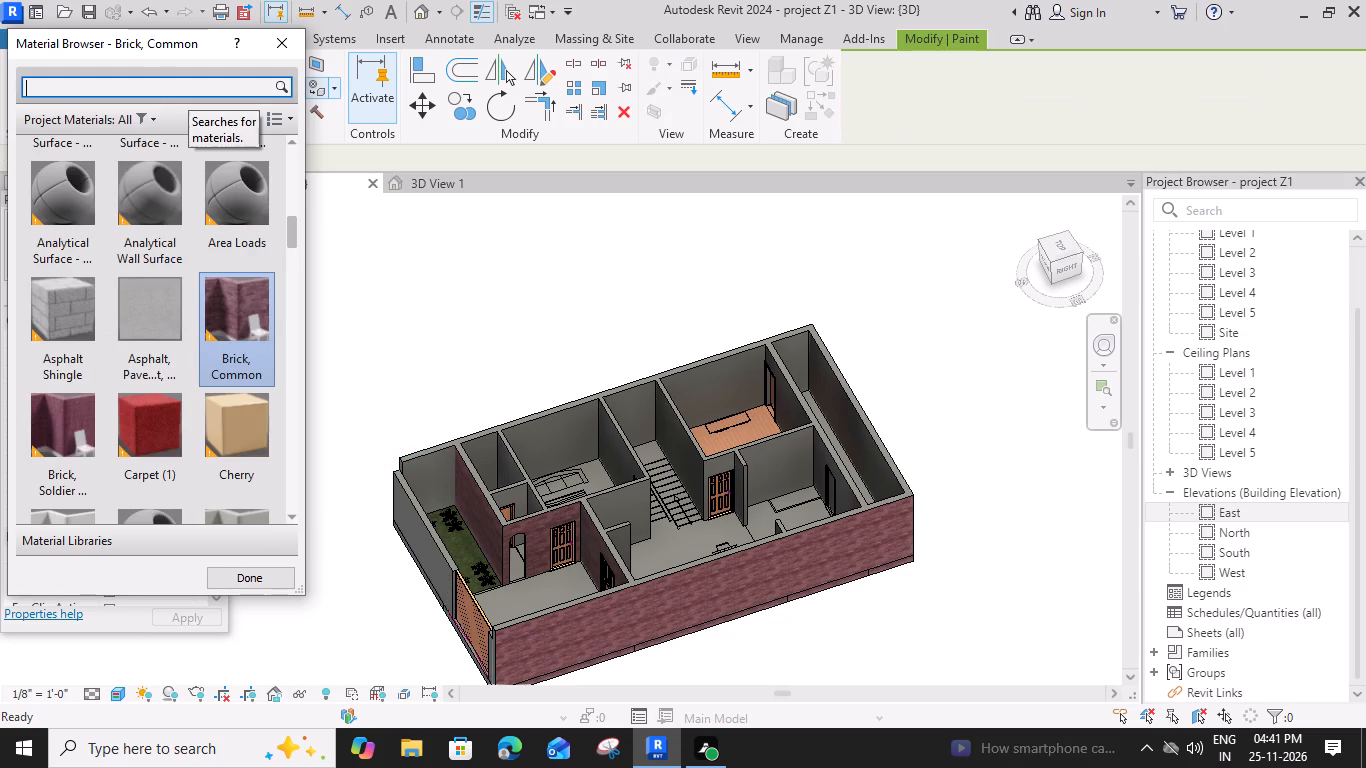
{"action": "type", "text": "FRONT"}
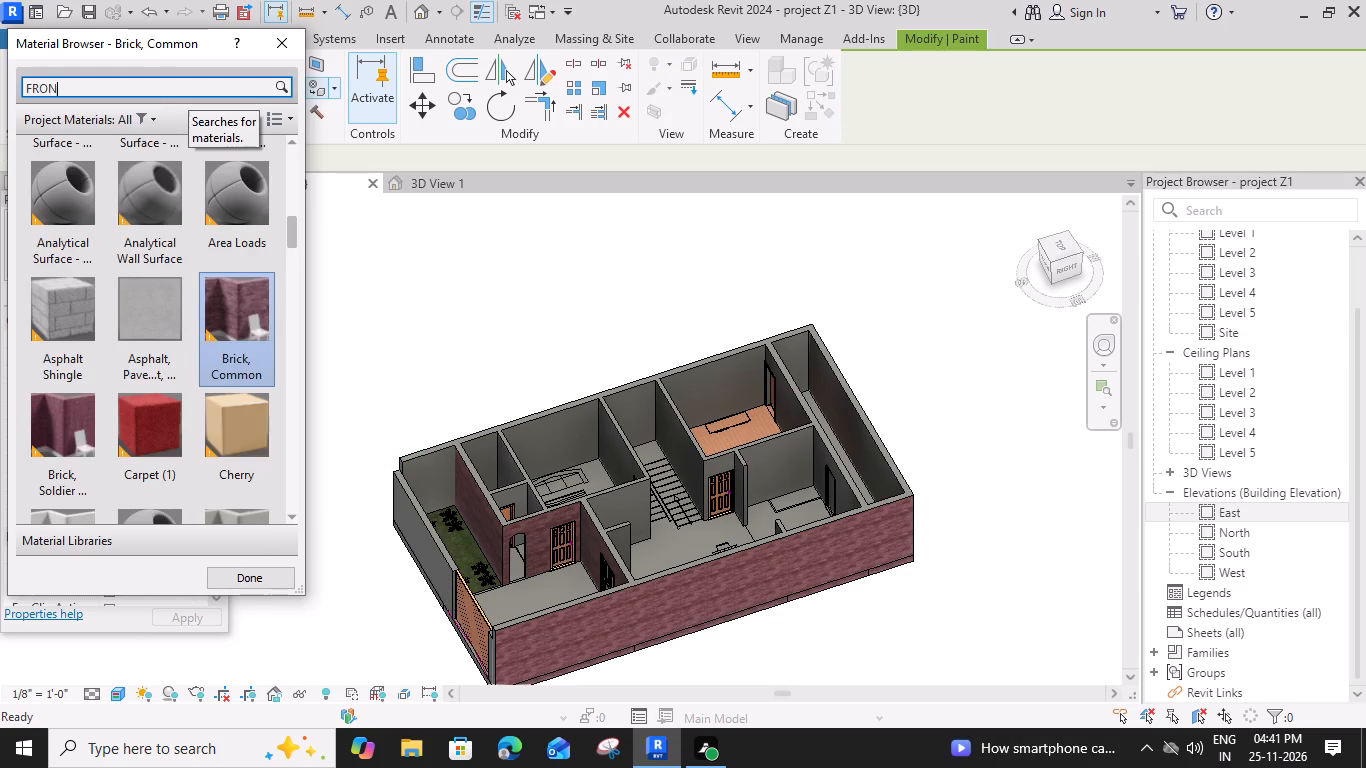
{"action": "key", "text": "space"}
{"action": "type", "text": "WALL"}
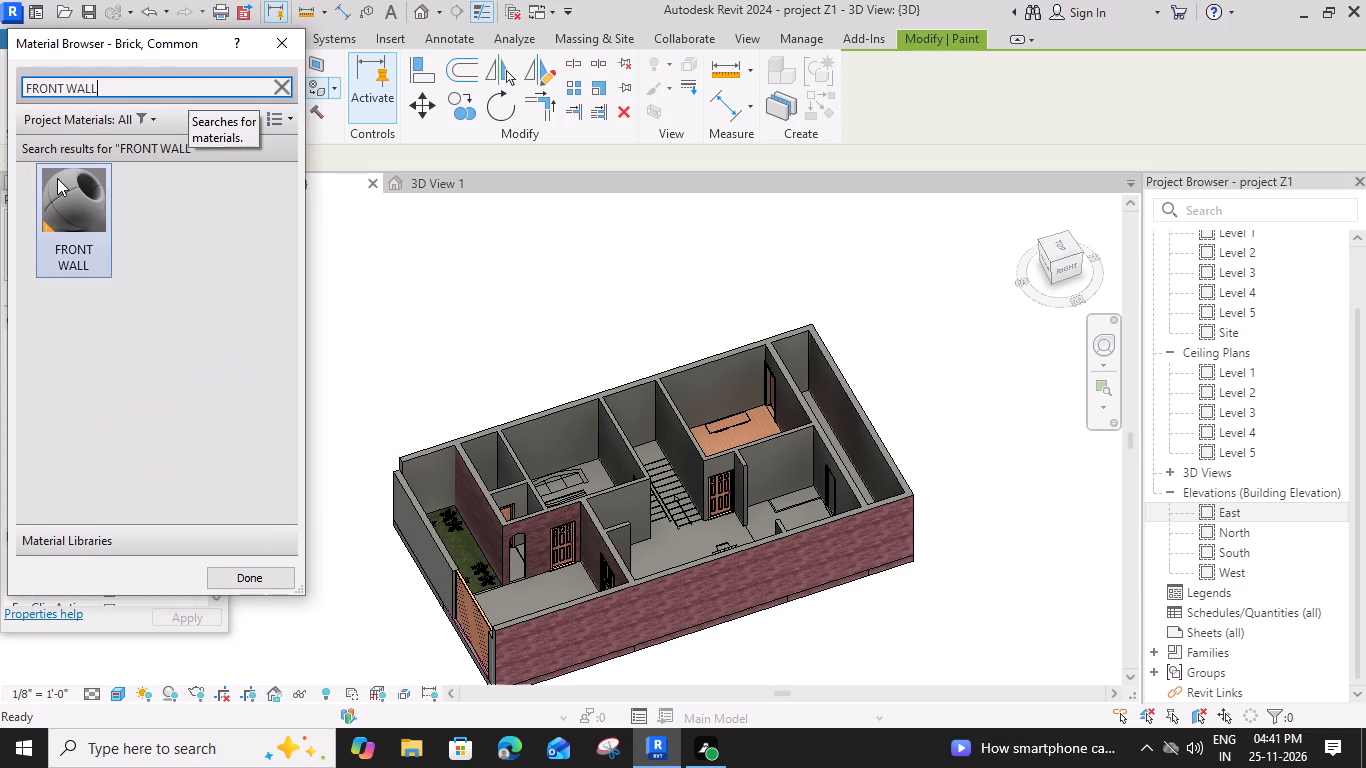
{"action": "left_click", "coordinate": [57, 178]}
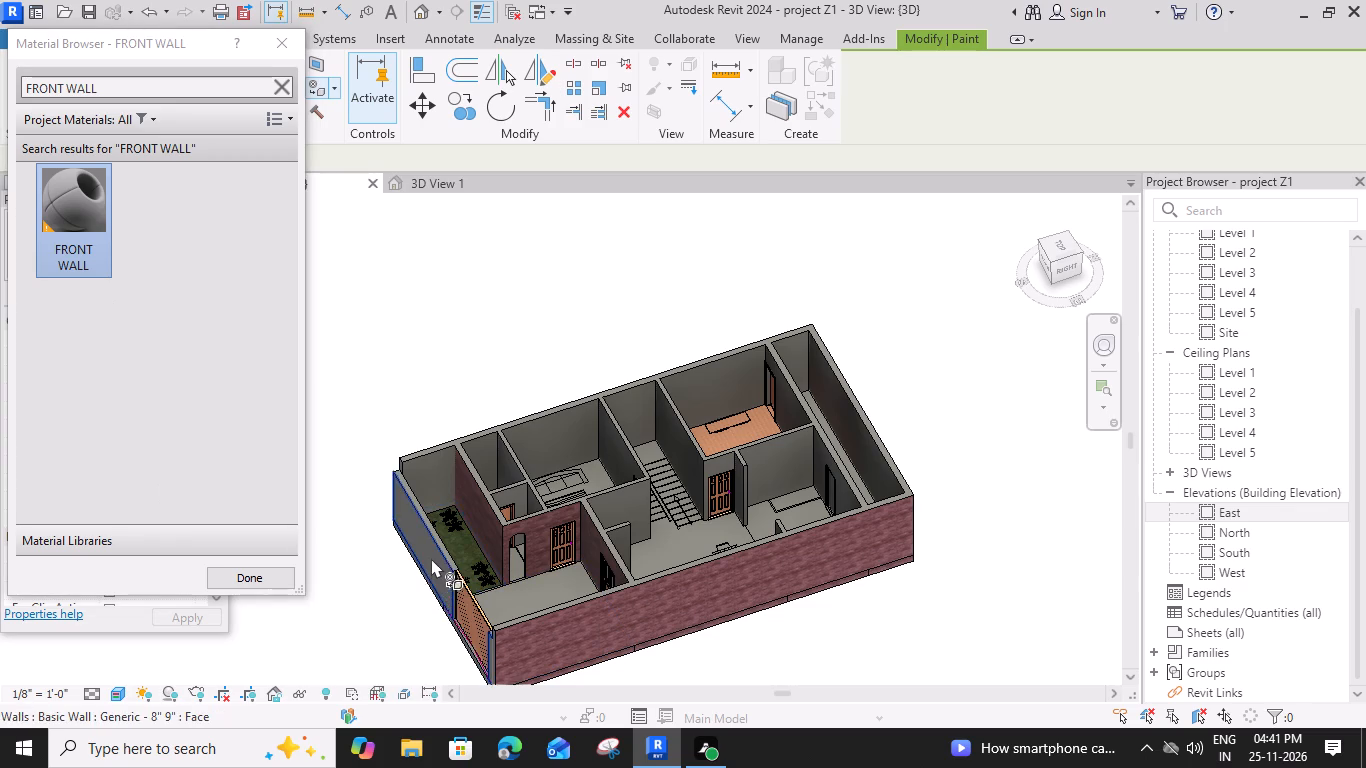
{"action": "scroll", "coordinate": [431, 565], "scroll_direction": "up", "scroll_amount": 4}
{"action": "left_click", "coordinate": [435, 550]}
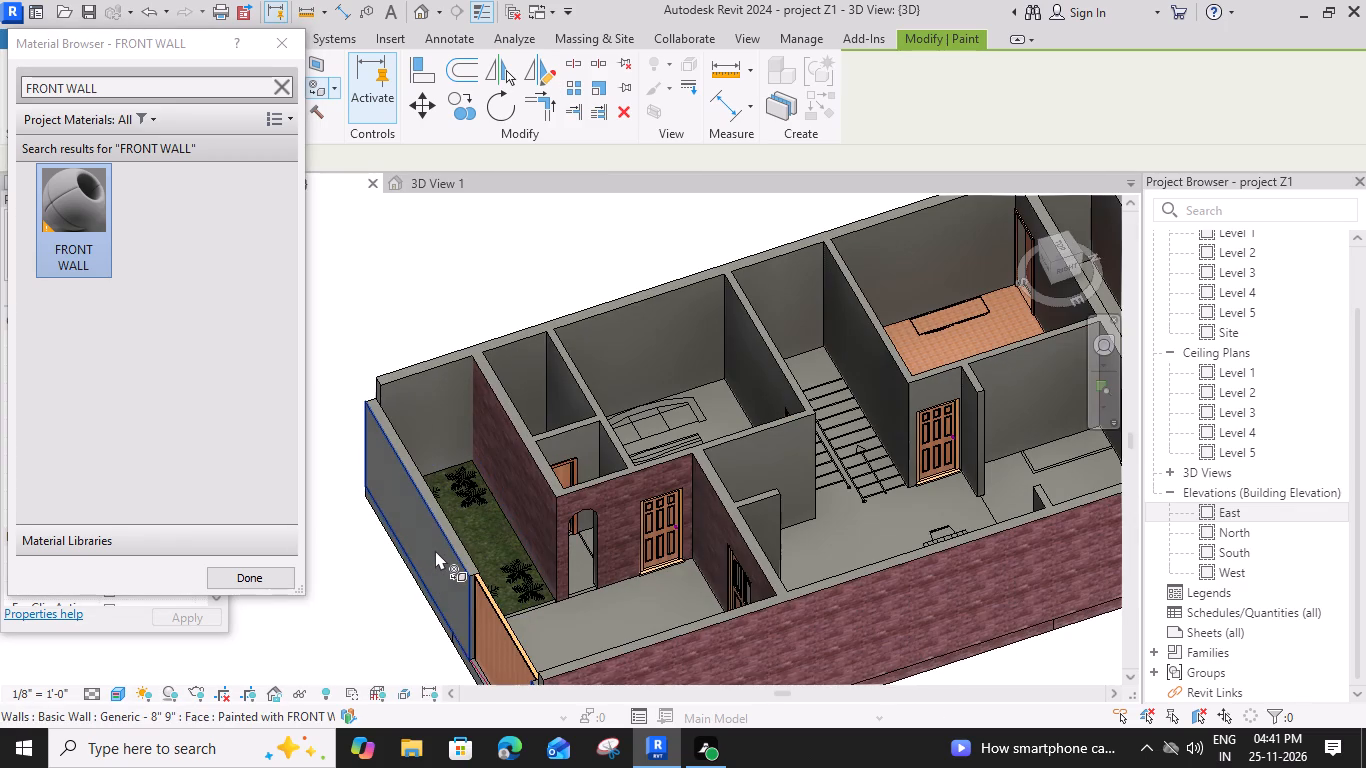
Paint the front wall's side face at the garage door opening, on the garden side, with FRONT WALL.
{"action": "middle_click_drag", "start_coordinate": [445, 583], "coordinate": [408, 373]}
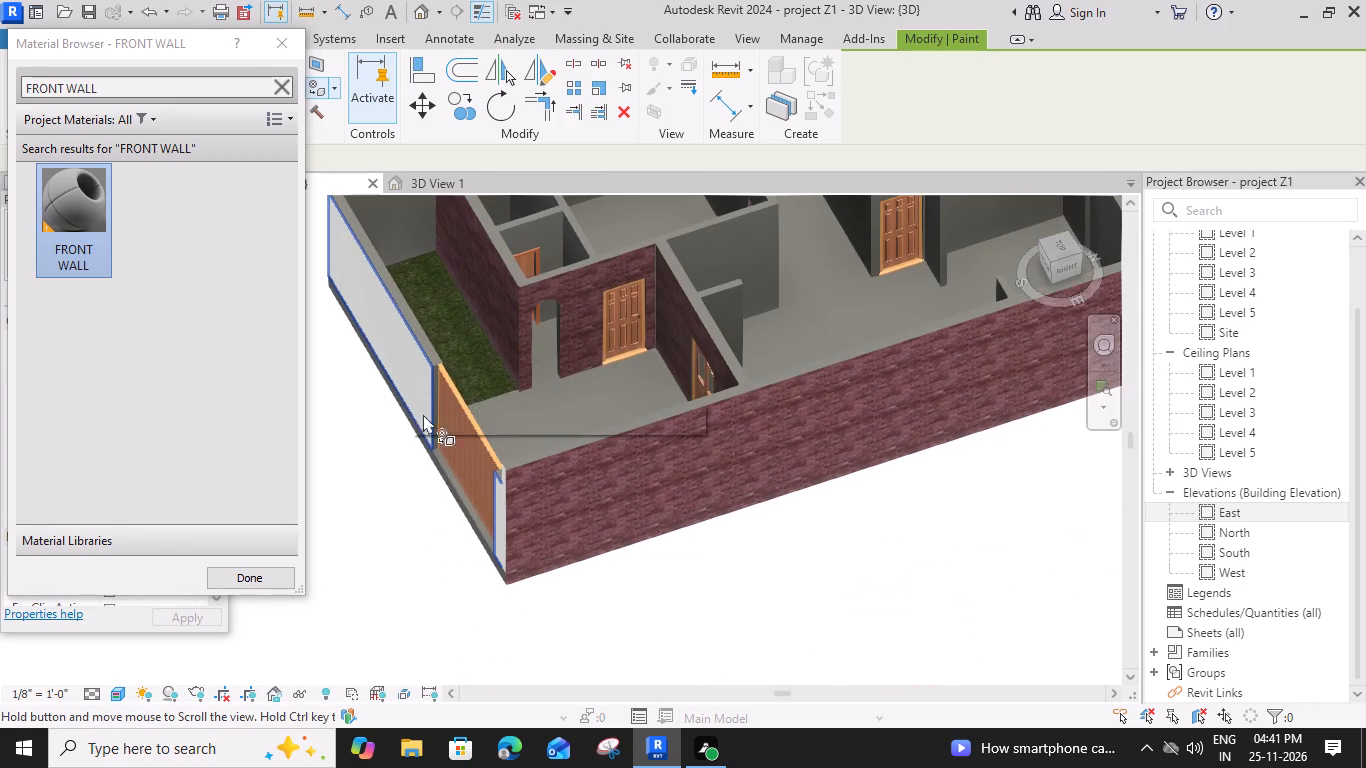
{"action": "scroll", "coordinate": [423, 341], "scroll_direction": "up", "scroll_amount": 3}
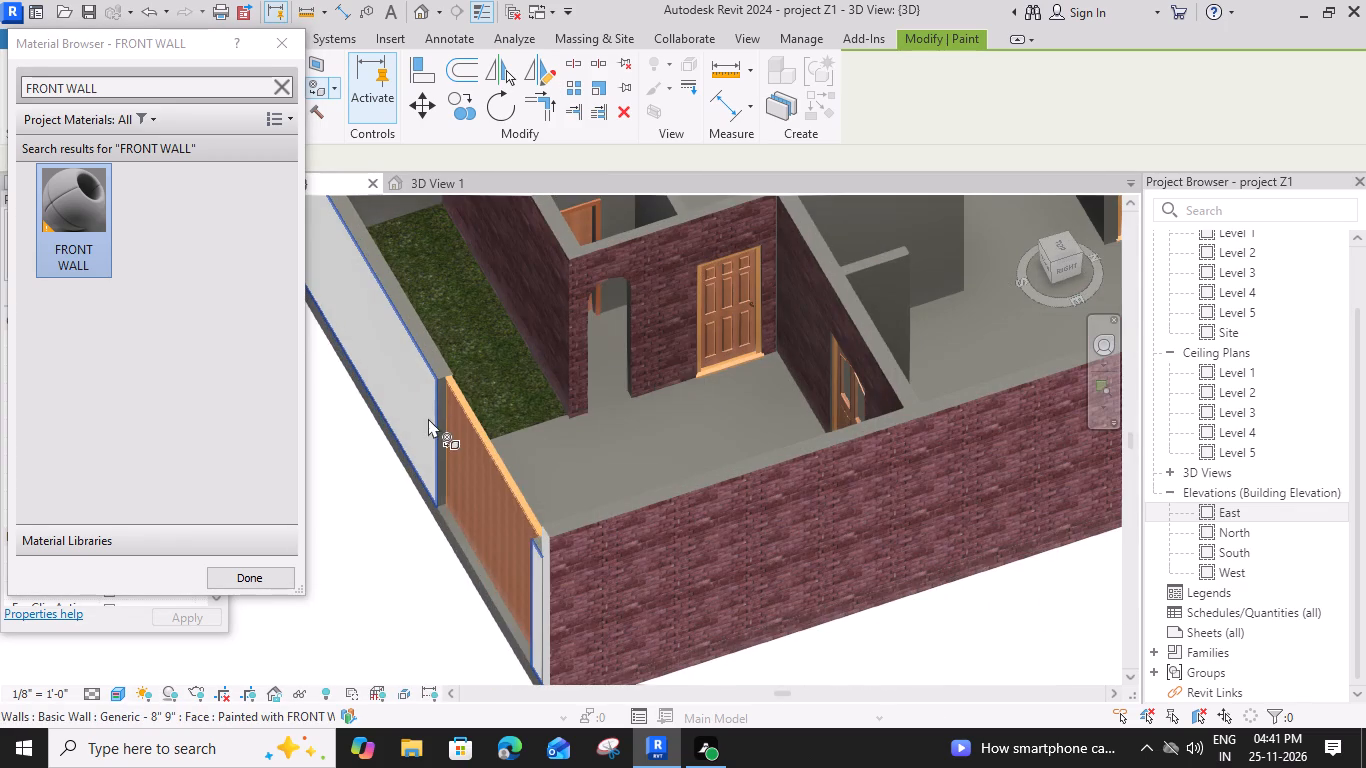
{"action": "middle_click_drag", "start_coordinate": [428, 416], "coordinate": [422, 337], "text": "shift"}
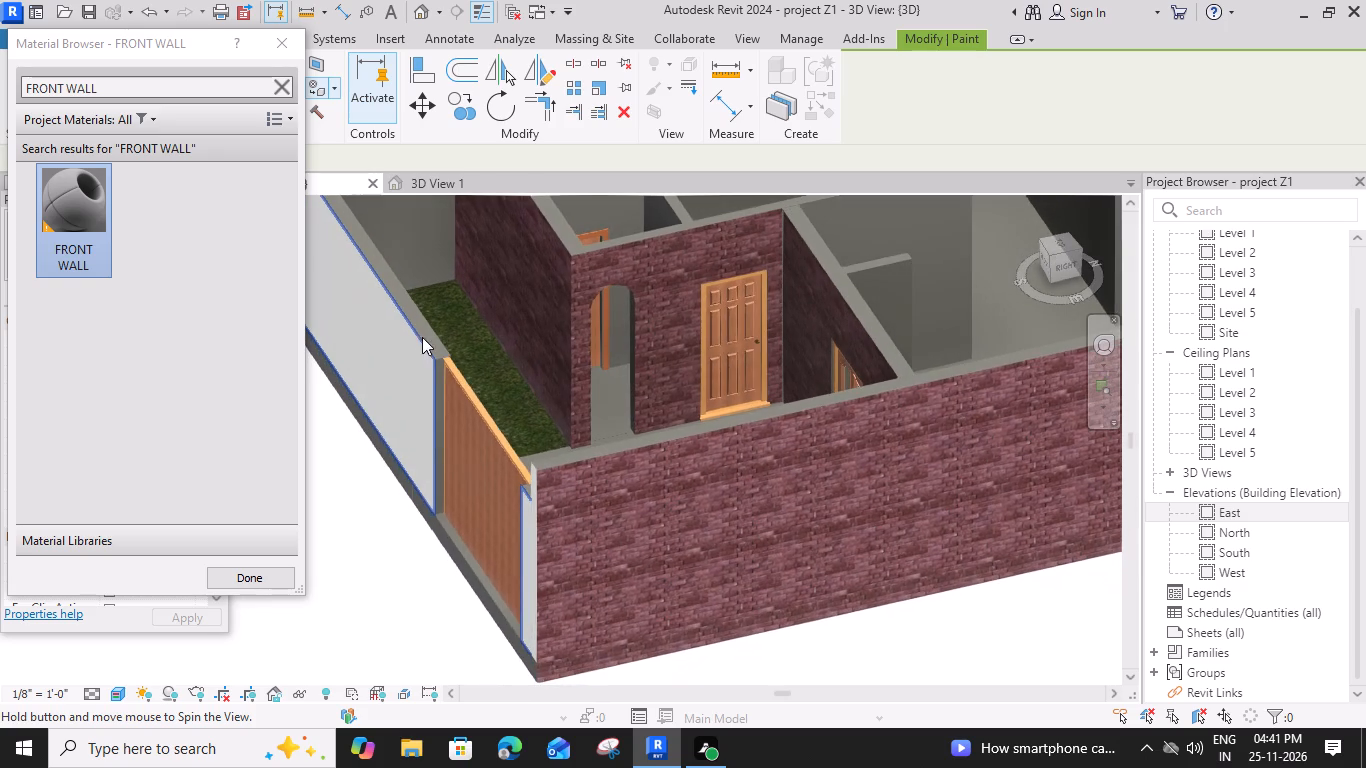
{"action": "scroll", "coordinate": [425, 363], "scroll_direction": "up", "scroll_amount": 8}
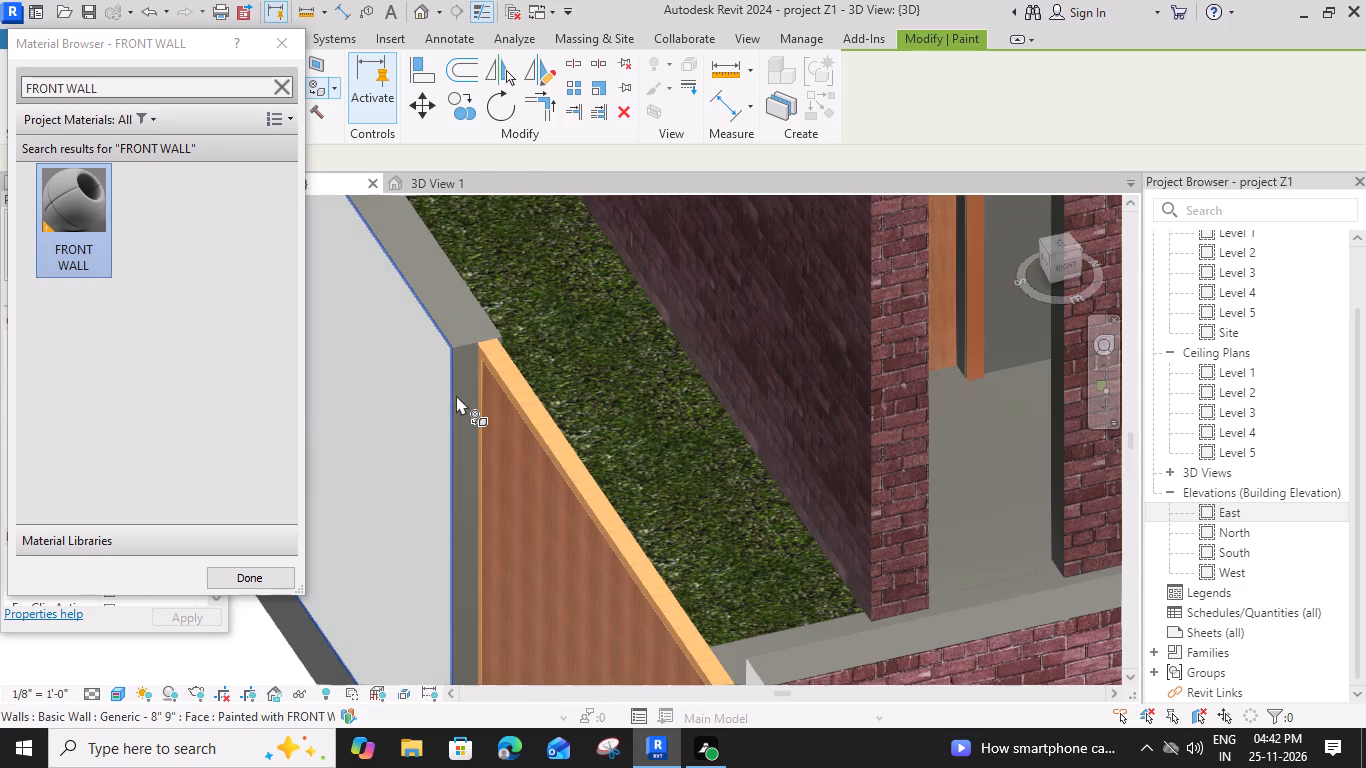
{"action": "left_click", "coordinate": [463, 366]}
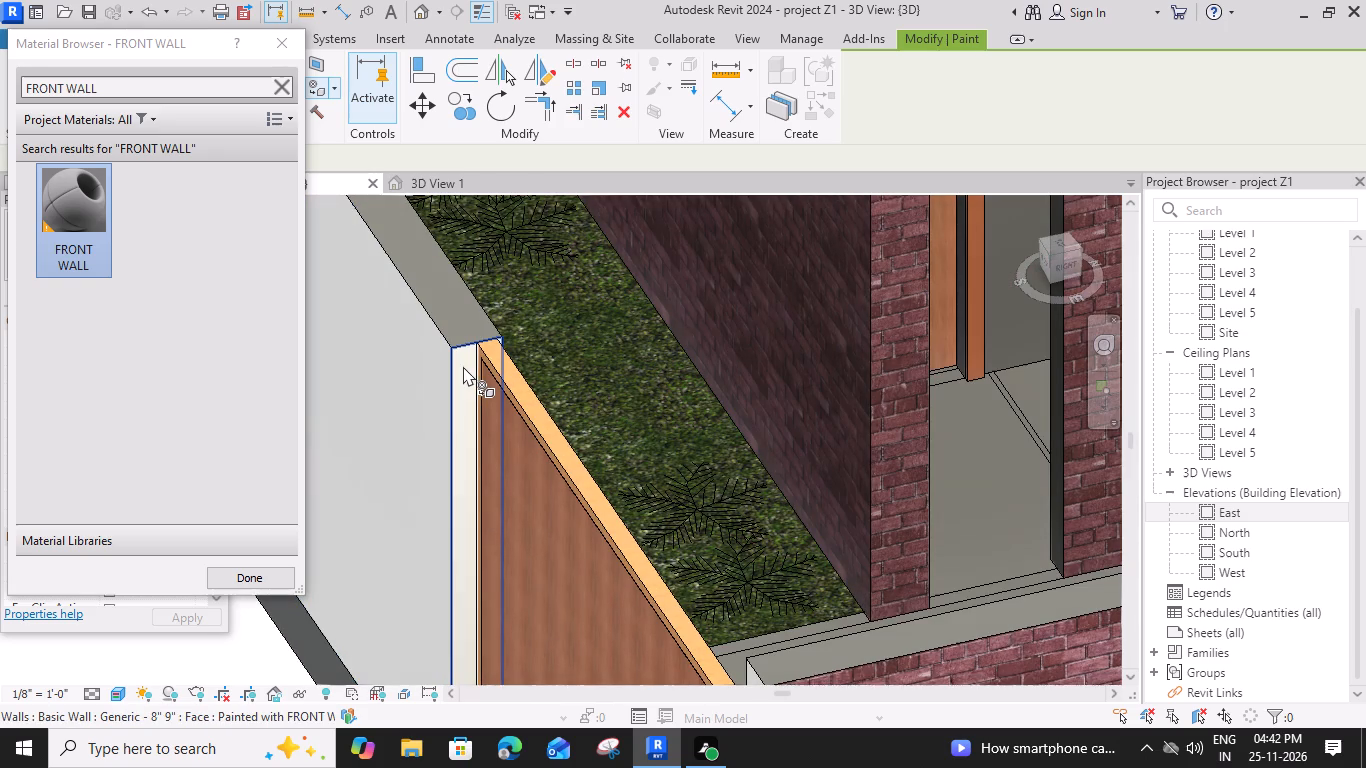
Paint the two exposed floor slab edges beneath the front wall and garage door with FRONT WALL.
{"action": "scroll", "coordinate": [463, 366], "scroll_direction": "down", "scroll_amount": 6}
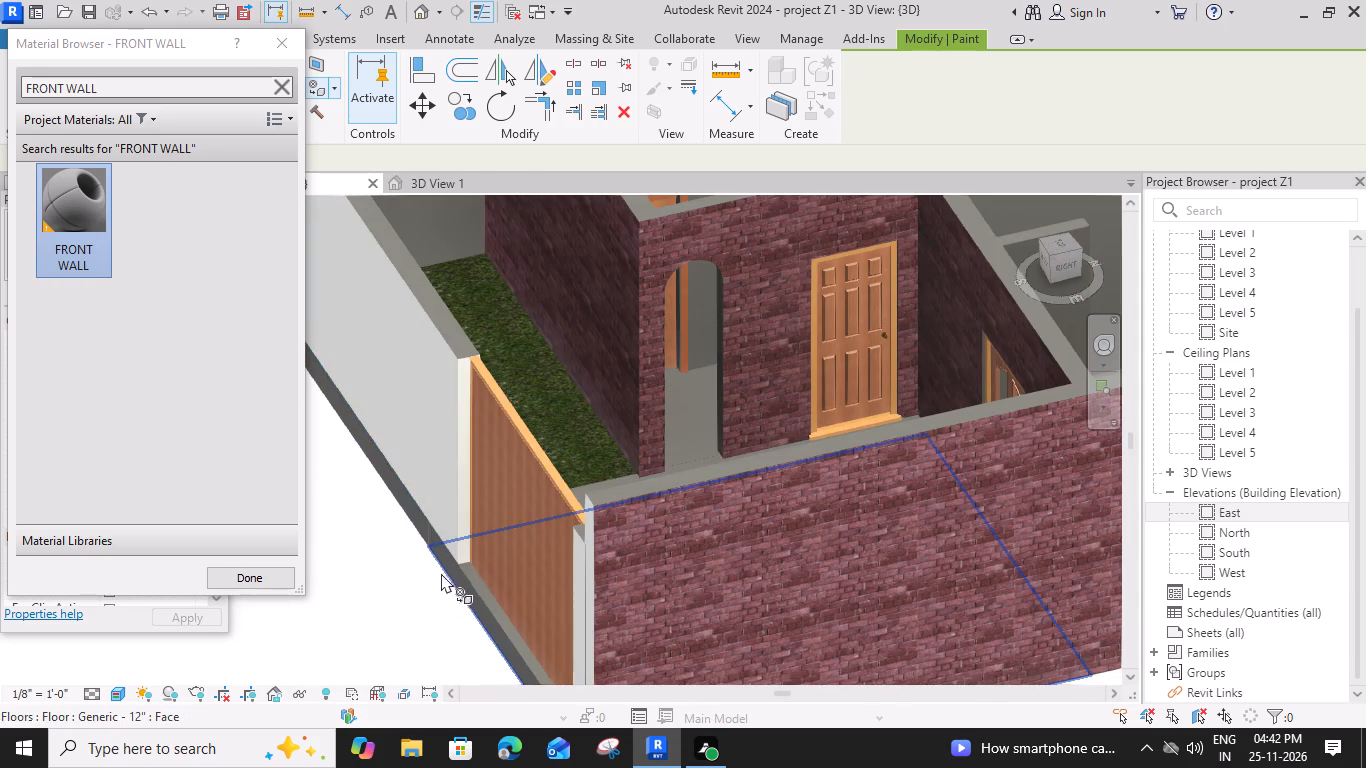
{"action": "scroll", "coordinate": [433, 546], "scroll_direction": "up", "scroll_amount": 4}
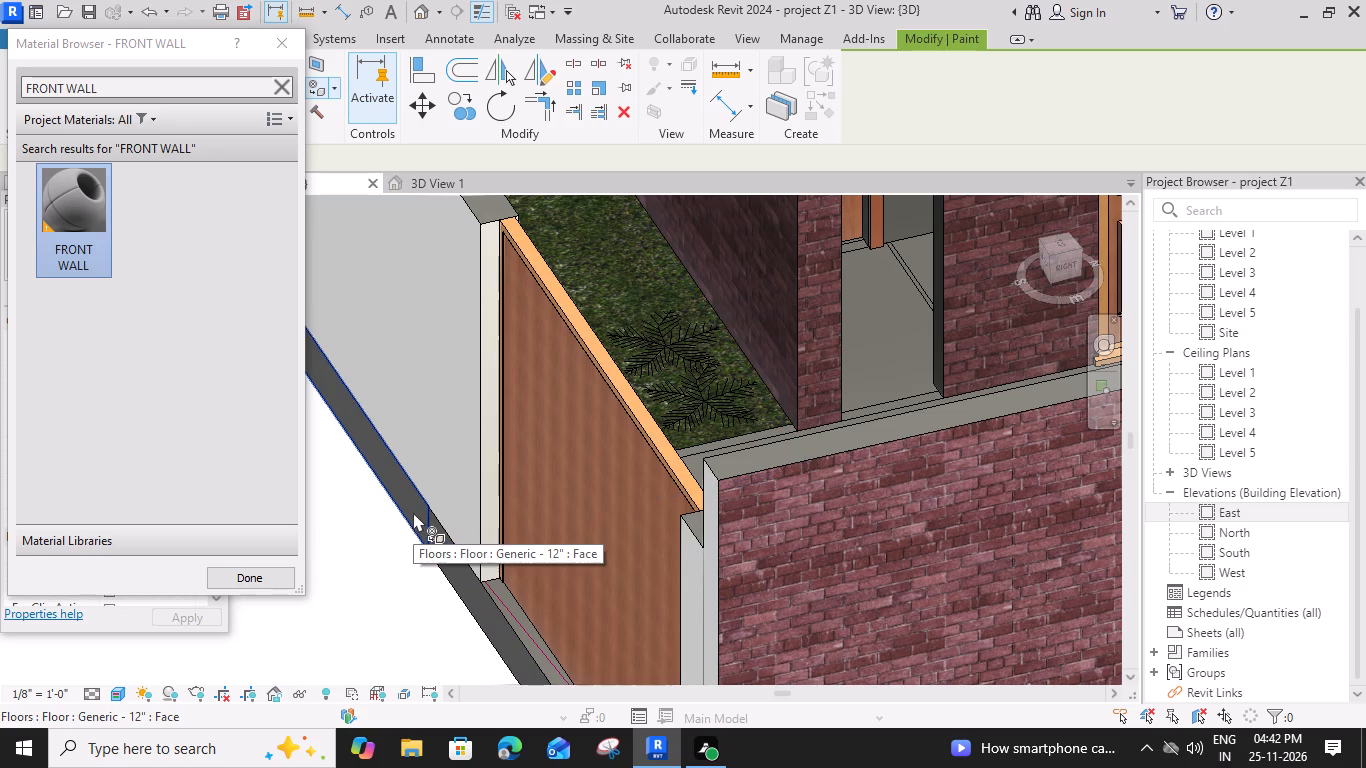
{"action": "middle_click_drag", "start_coordinate": [413, 512], "coordinate": [450, 478], "text": "shift"}
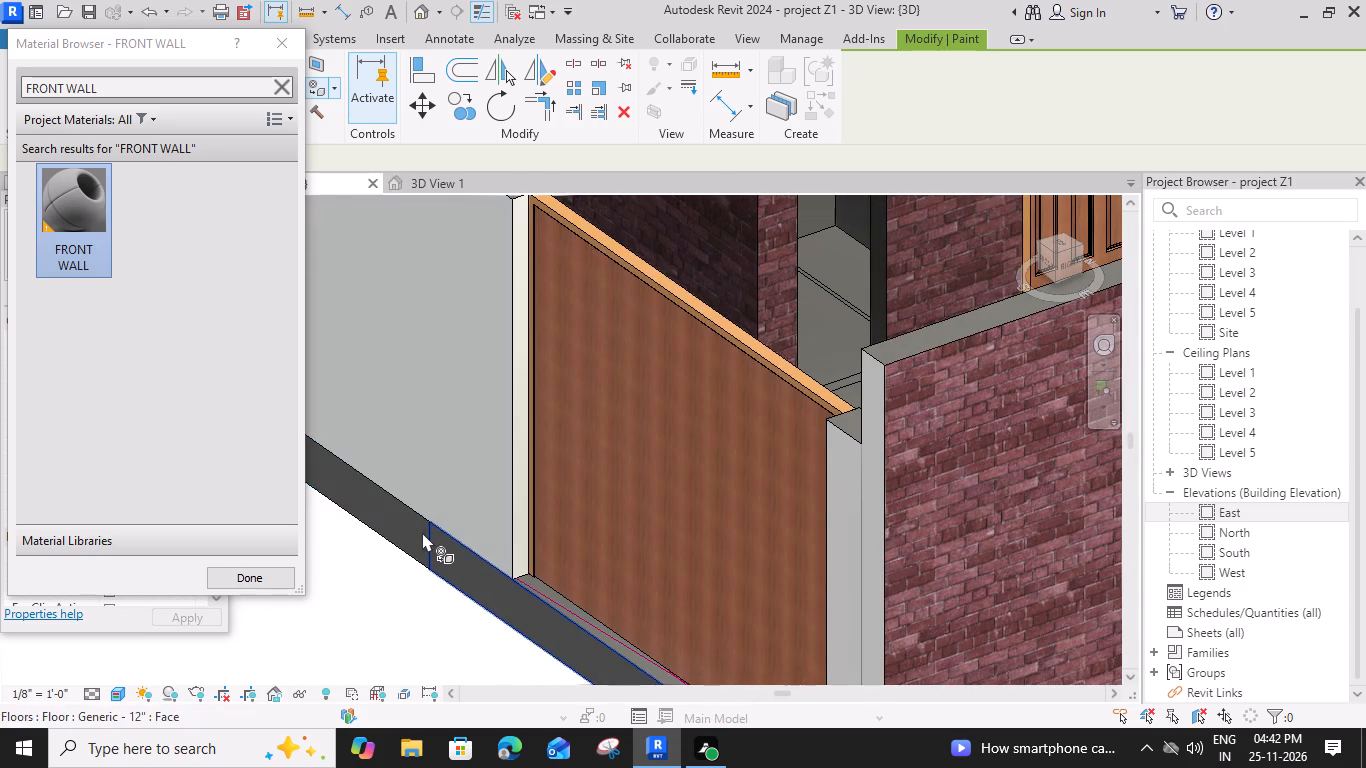
{"action": "left_click", "coordinate": [419, 526]}
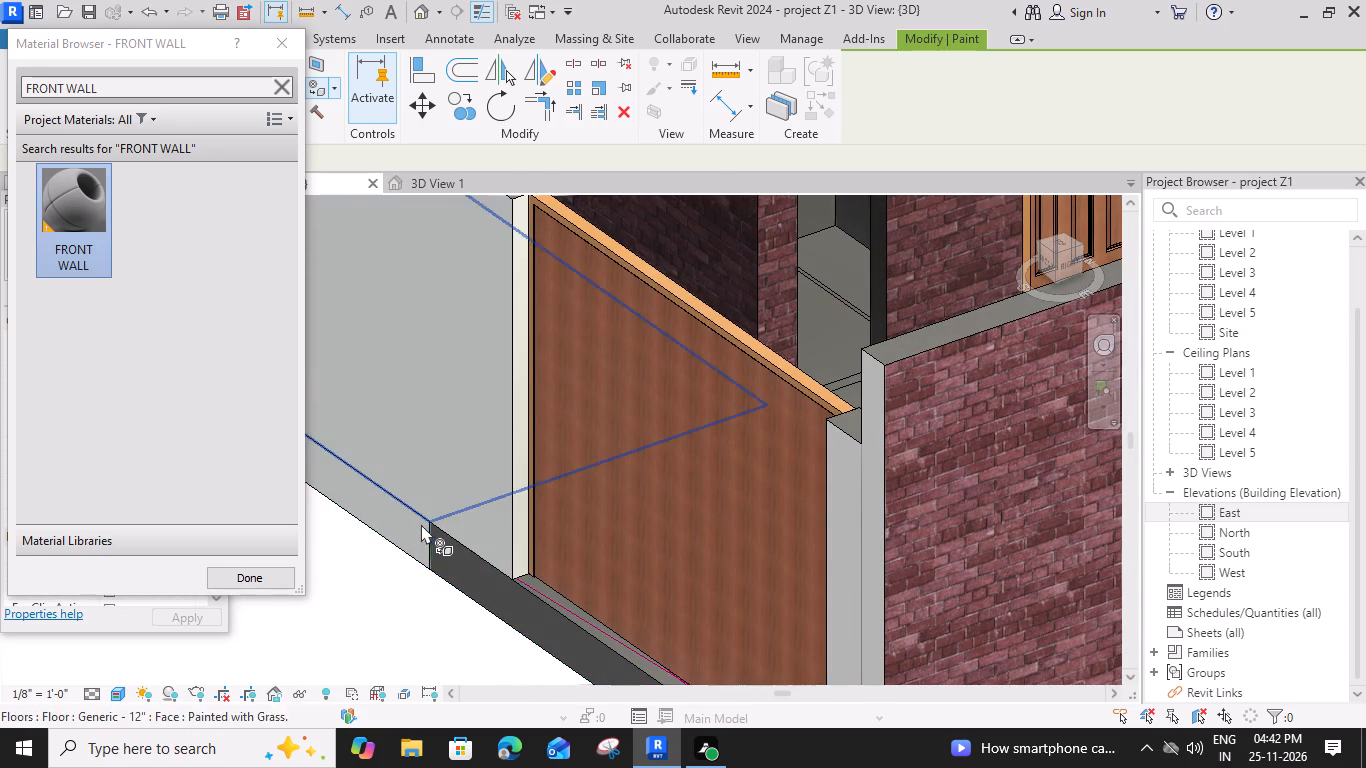
{"action": "left_click", "coordinate": [450, 550]}
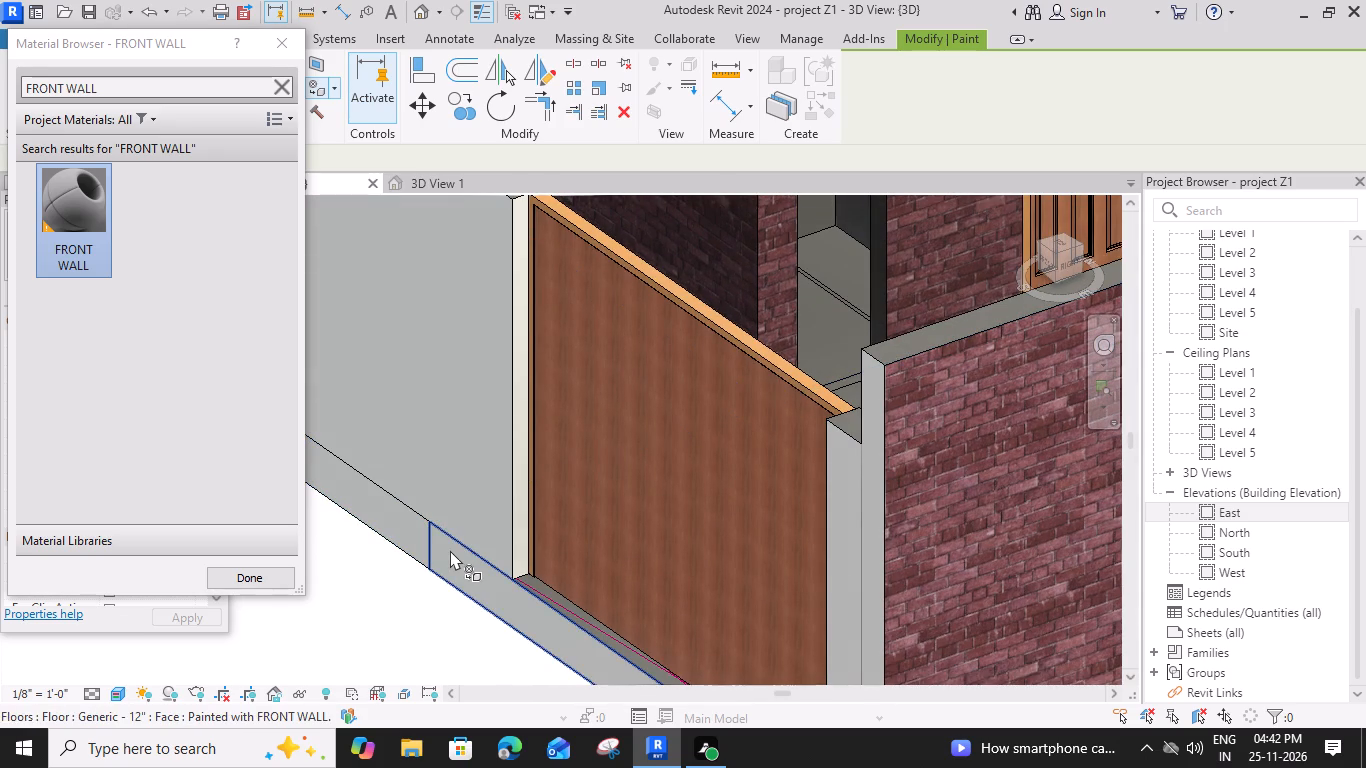
Paint the inner garden-side face and the top face of the front wall beside the garage door with FRONT WALL.
{"action": "scroll", "coordinate": [450, 550], "scroll_direction": "down", "scroll_amount": 5}
{"action": "middle_click_drag", "start_coordinate": [434, 372], "coordinate": [436, 378]}
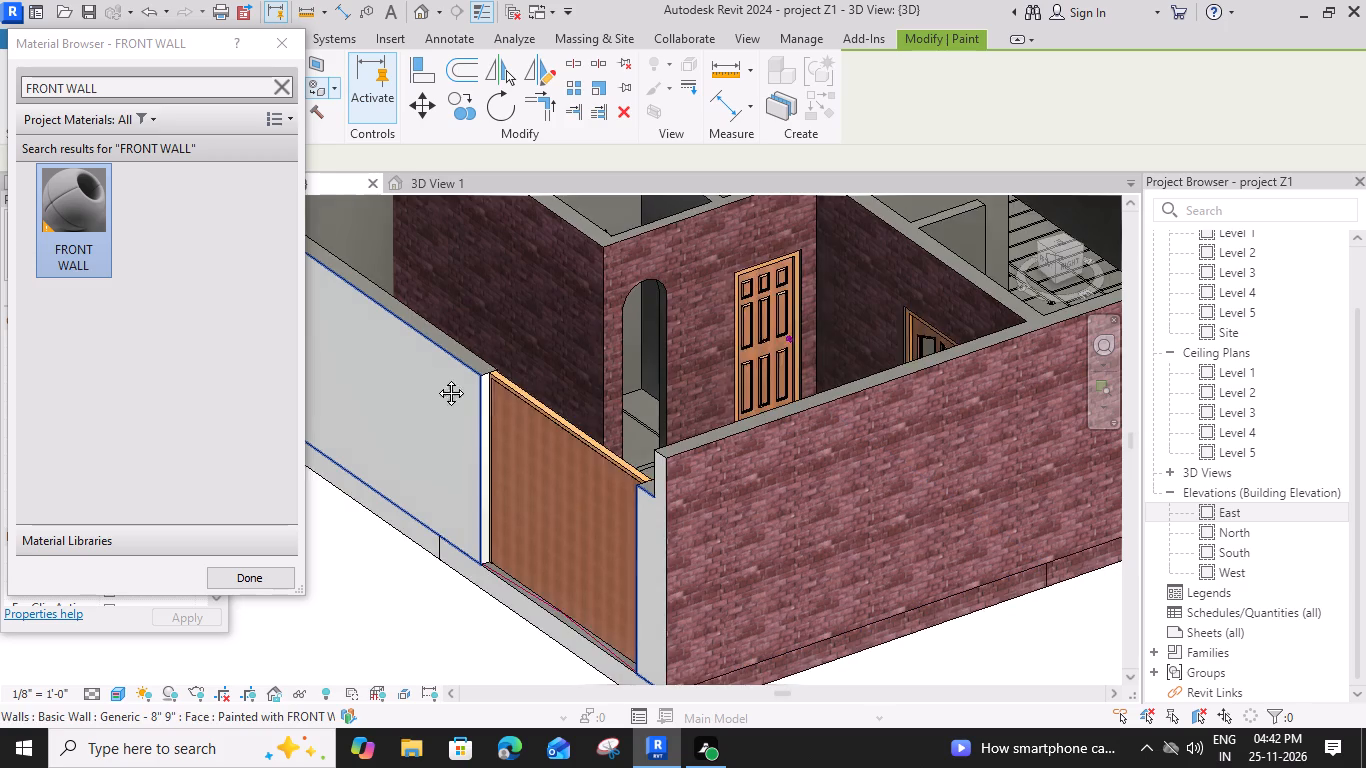
{"action": "middle_click_drag", "start_coordinate": [436, 378], "coordinate": [635, 422]}
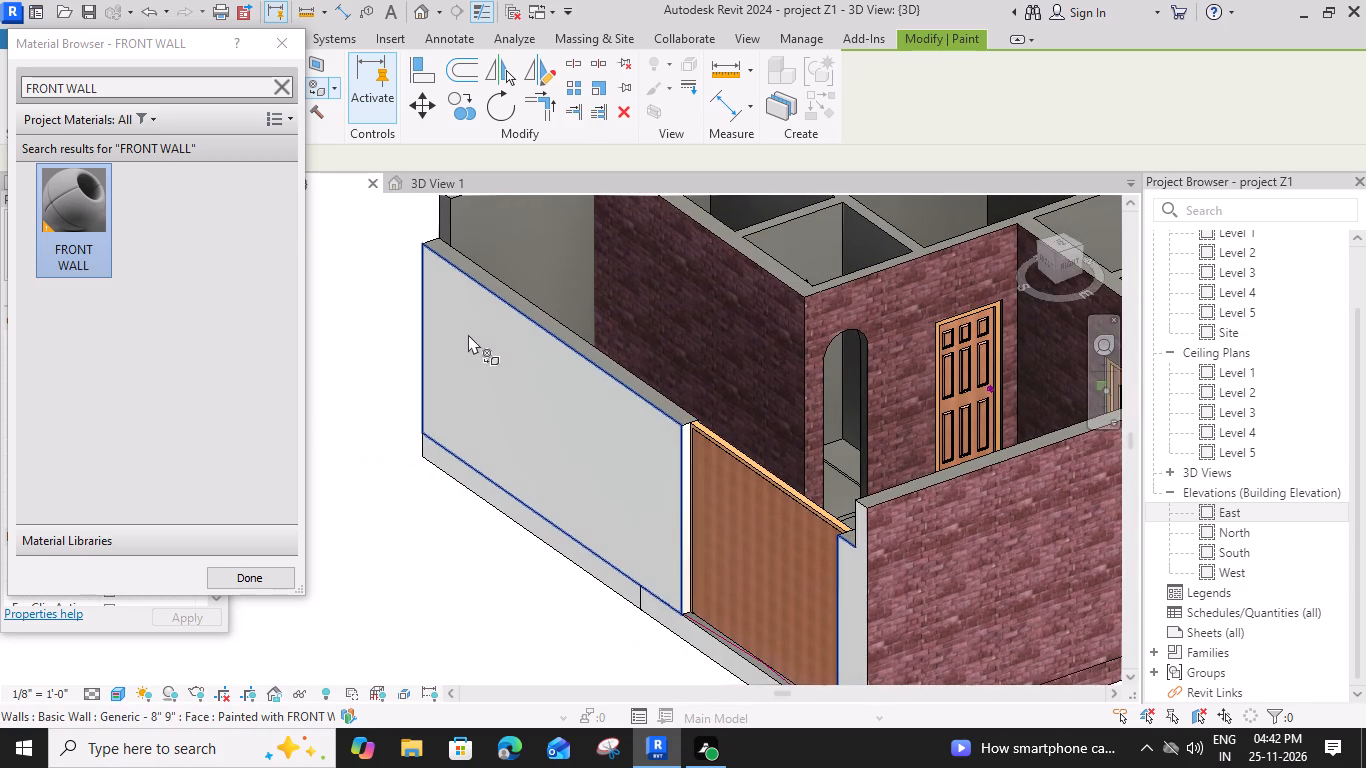
{"action": "middle_click_drag", "start_coordinate": [468, 334], "coordinate": [308, 492], "text": "shift"}
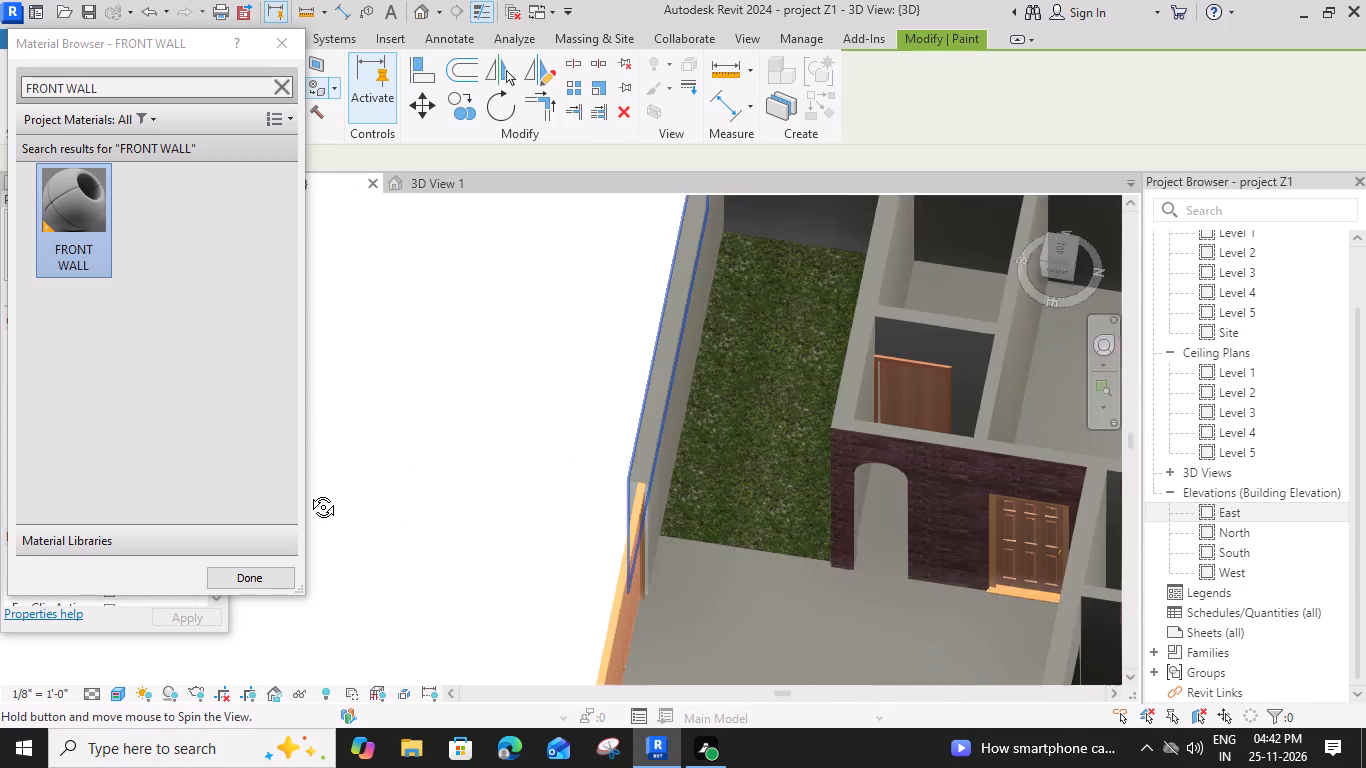
{"action": "middle_click_drag", "start_coordinate": [308, 492], "coordinate": [239, 440], "text": "shift"}
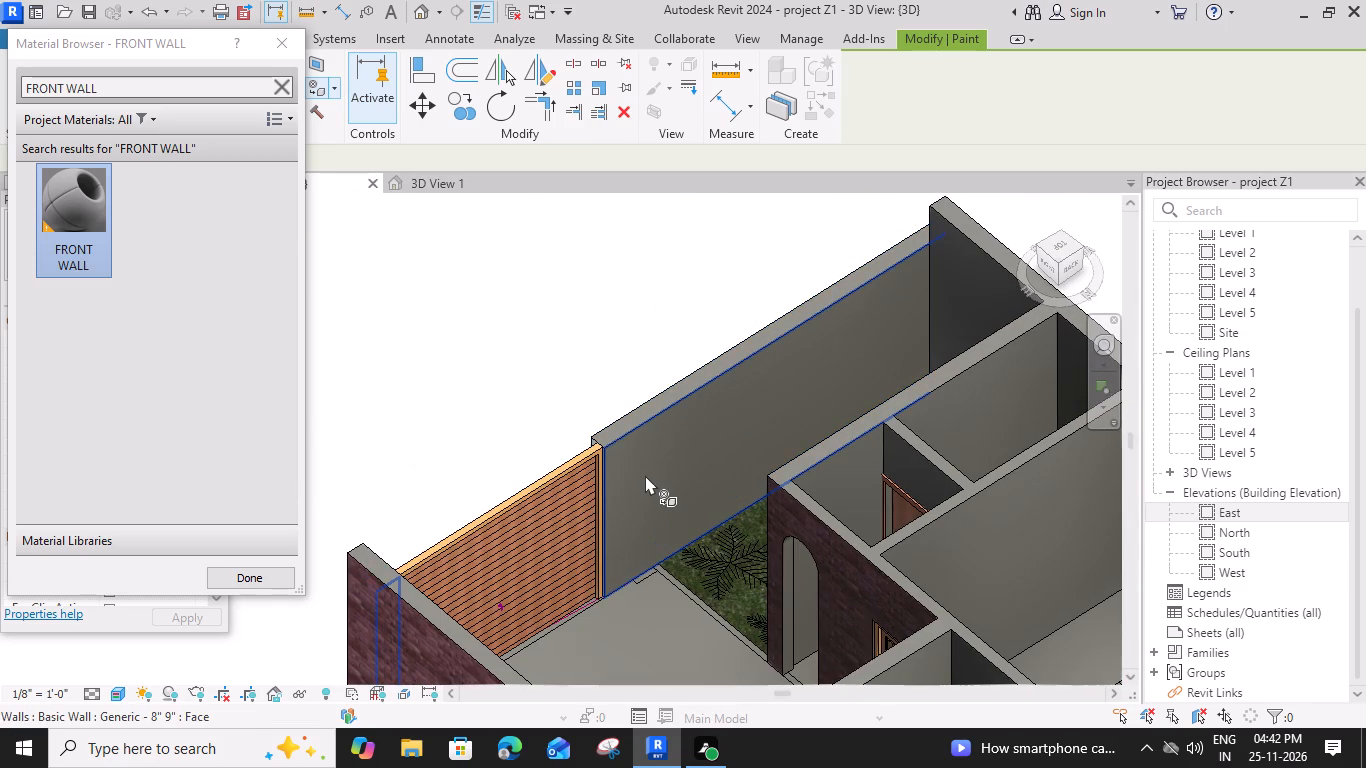
{"action": "left_click", "coordinate": [645, 475]}
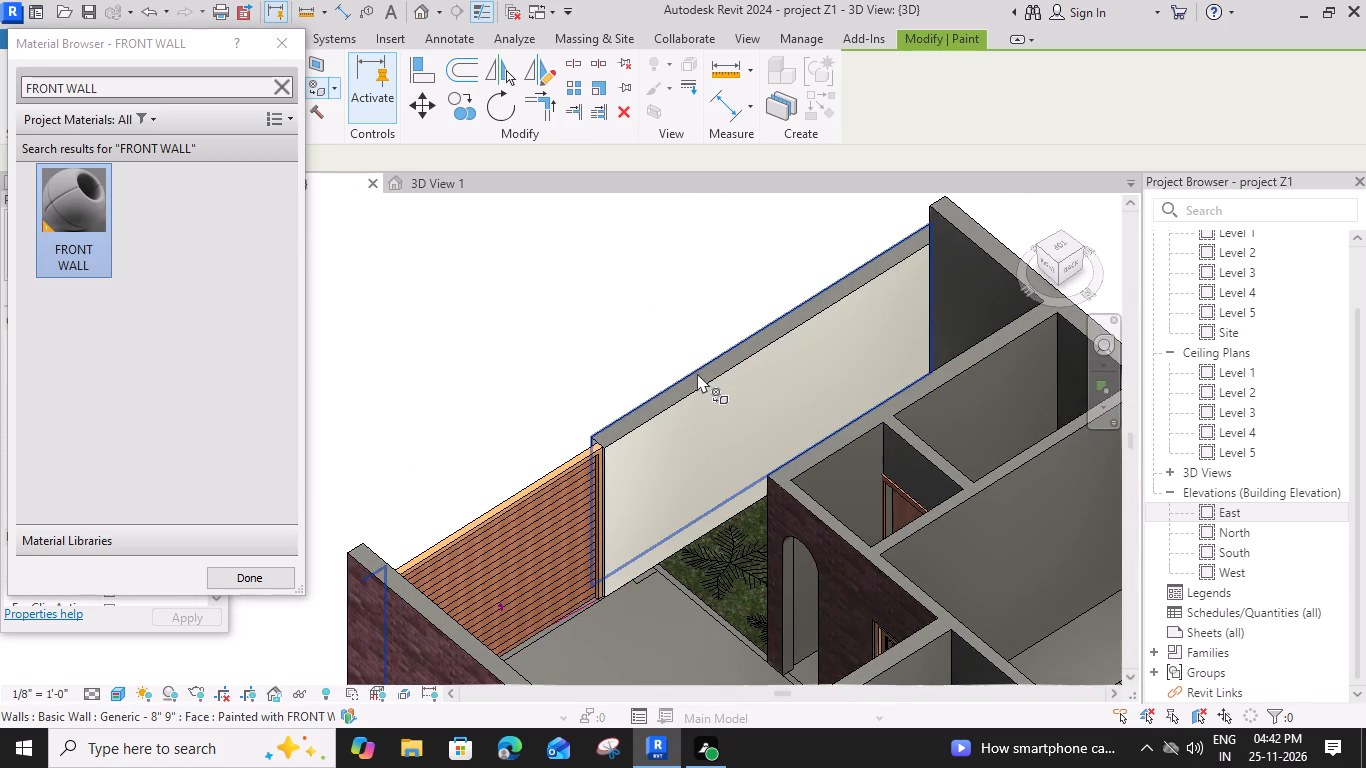
{"action": "scroll", "coordinate": [615, 411], "scroll_direction": "up", "scroll_amount": 8}
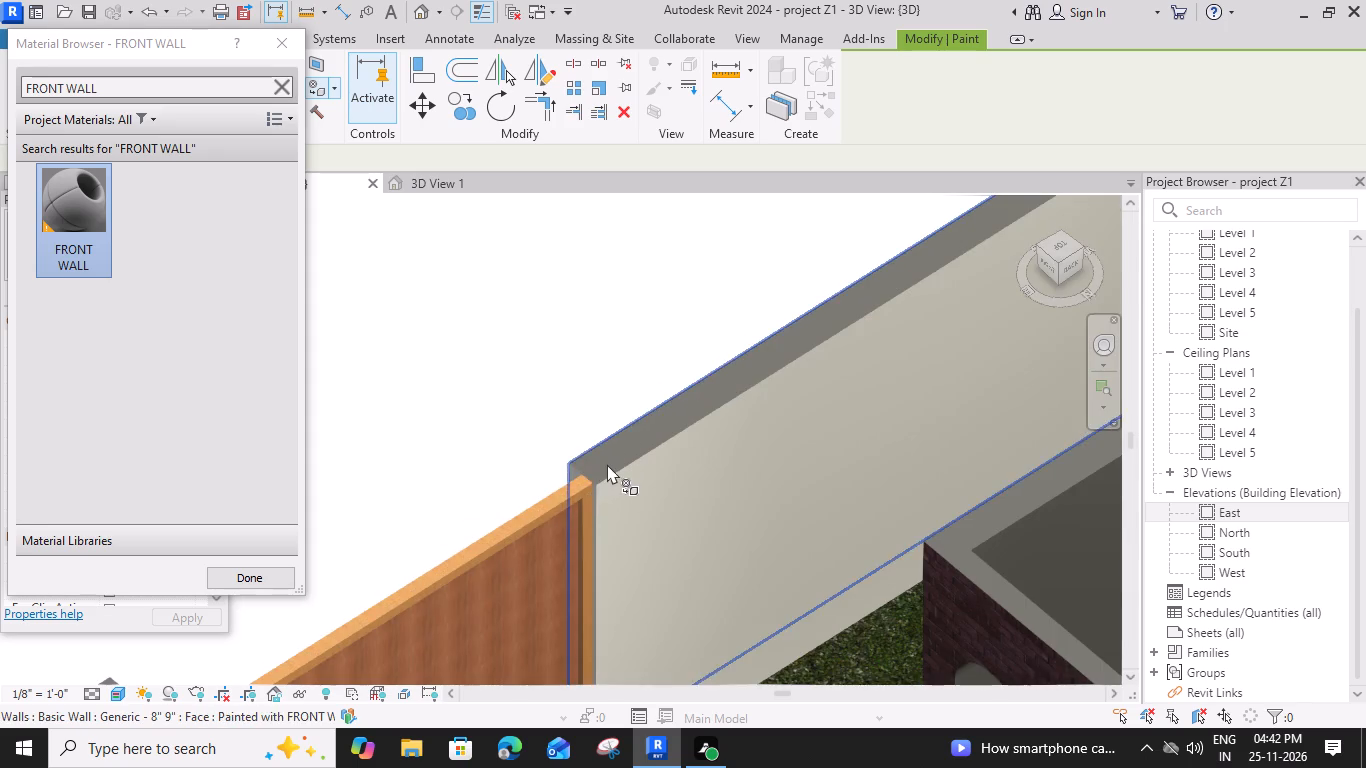
{"action": "left_click", "coordinate": [607, 464]}
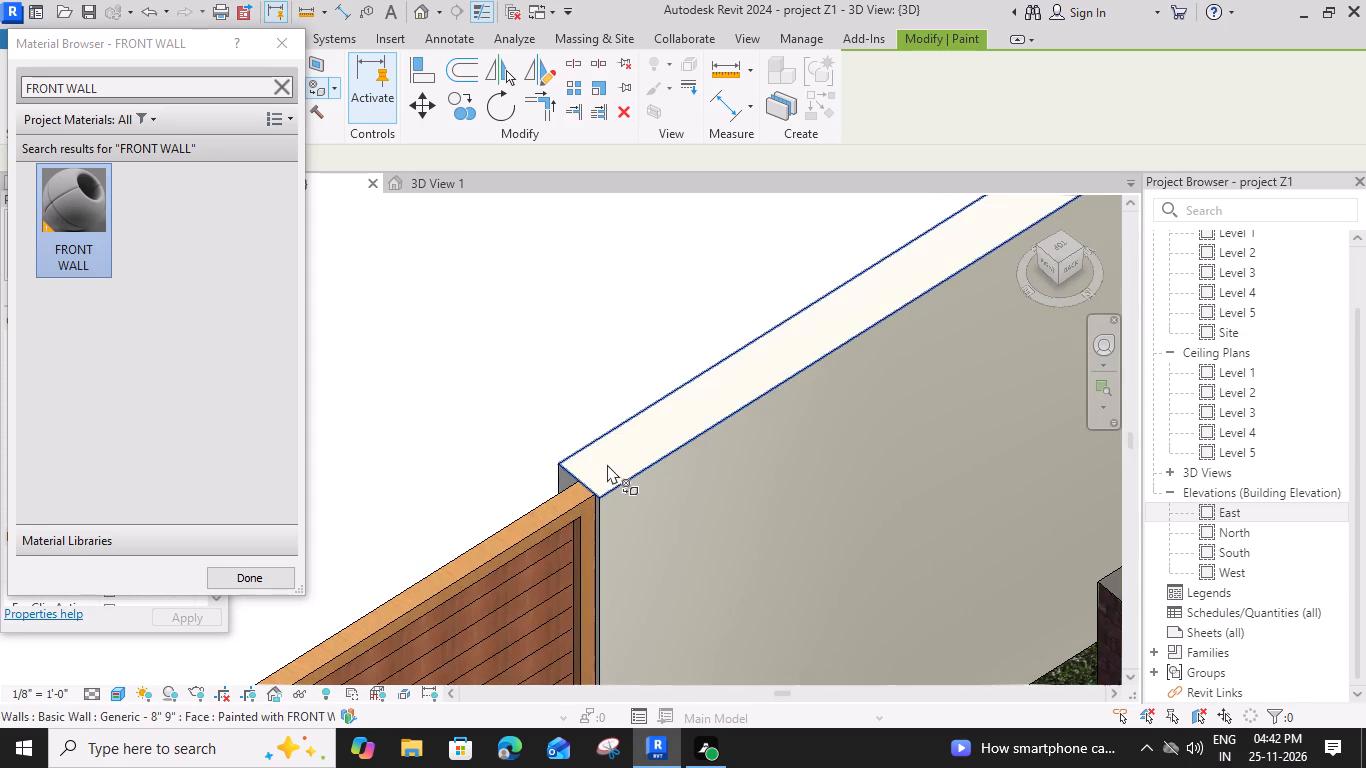
Paint the top face of the long brick side wall next to the garage door with FRONT WALL.
{"action": "scroll", "coordinate": [607, 464], "scroll_direction": "down", "scroll_amount": 9}
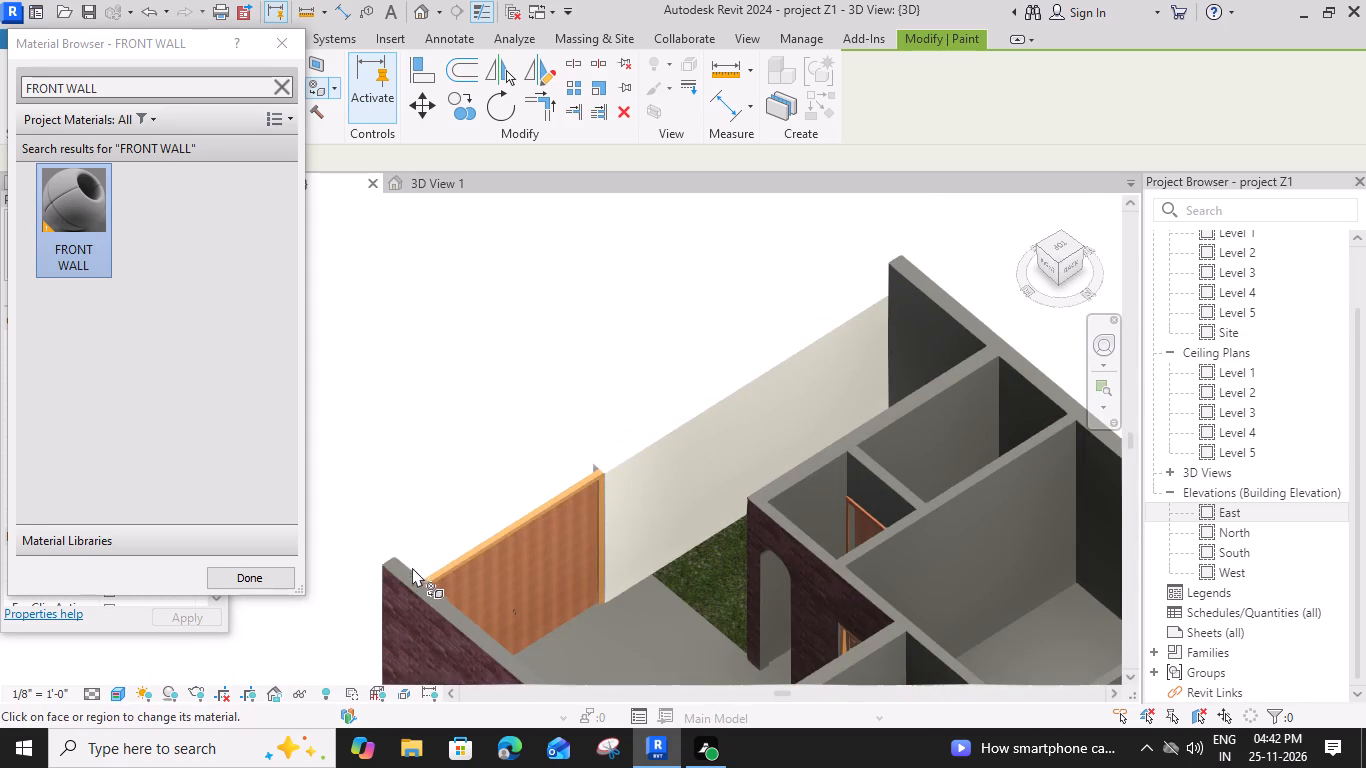
{"action": "scroll", "coordinate": [409, 574], "scroll_direction": "up", "scroll_amount": 3}
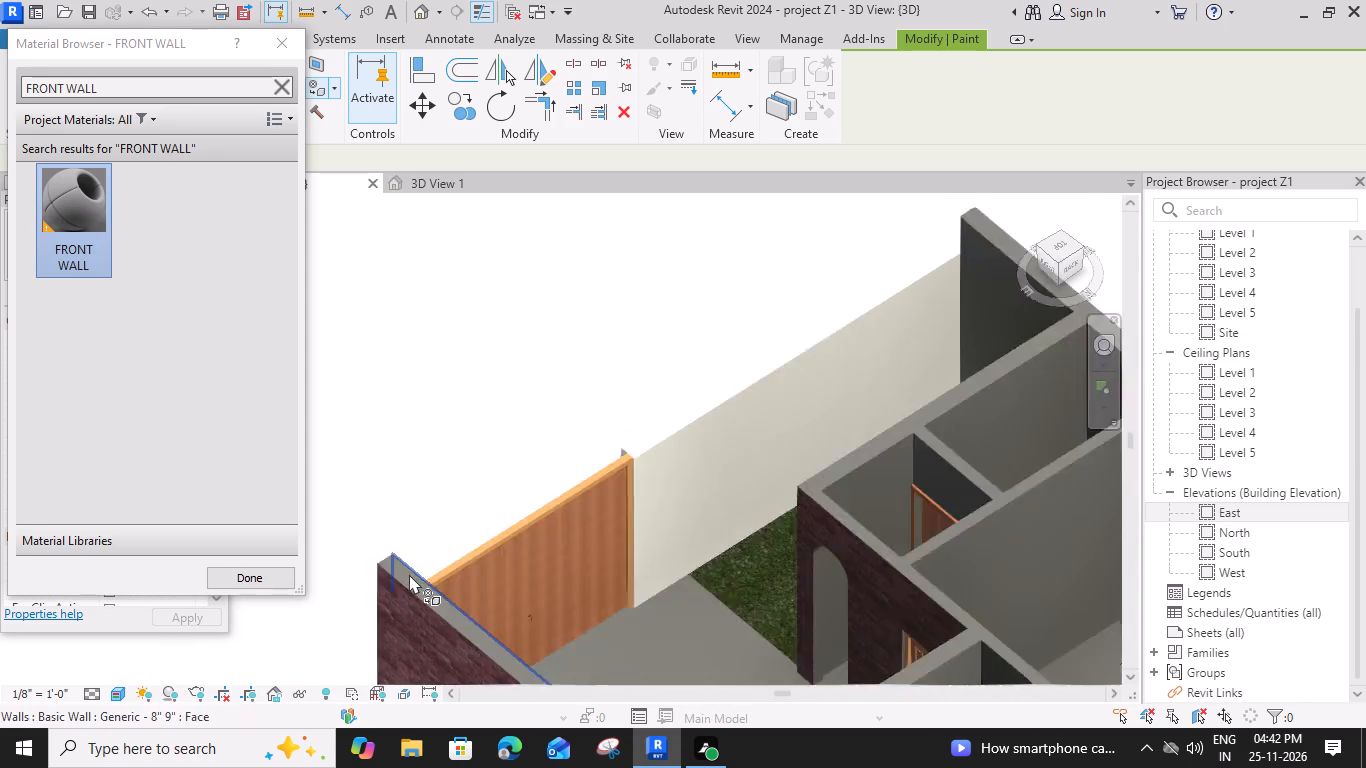
{"action": "scroll", "coordinate": [409, 574], "scroll_direction": "up", "scroll_amount": 2}
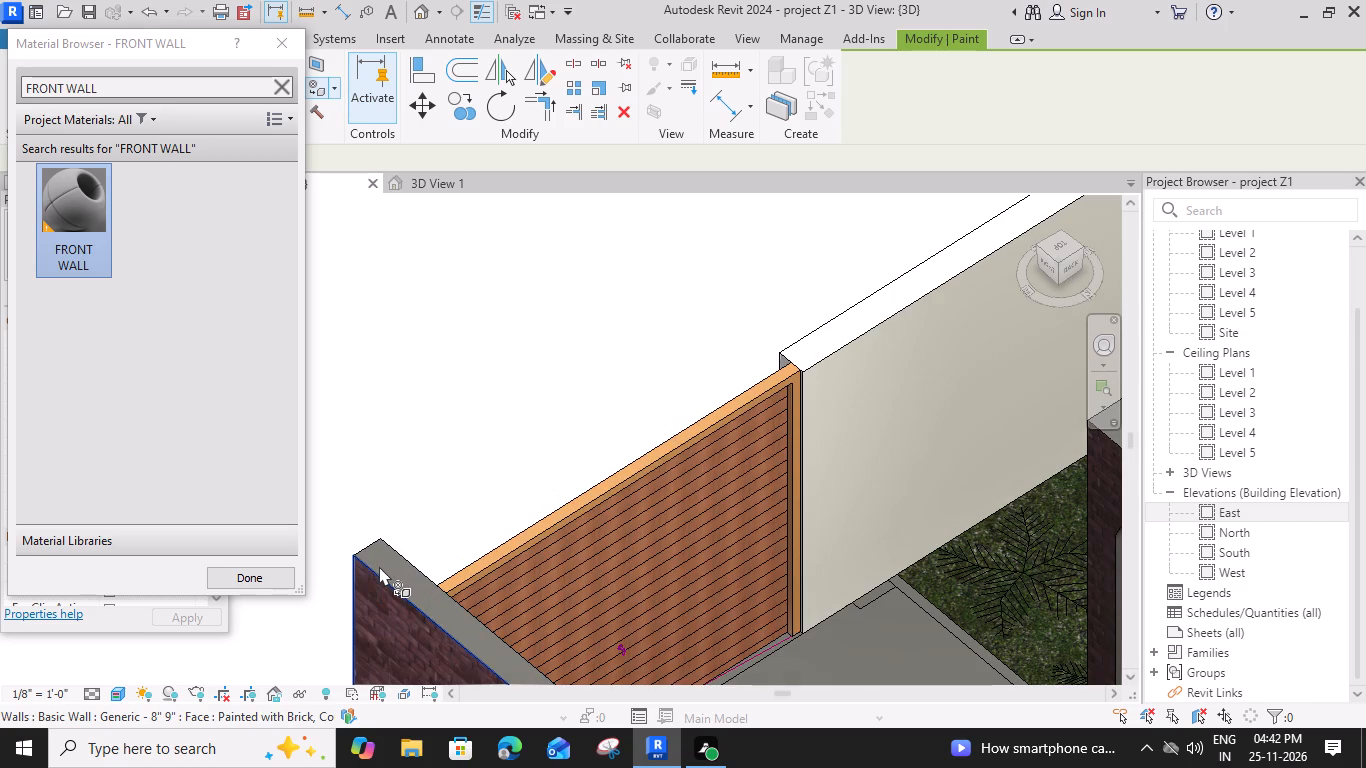
{"action": "left_click", "coordinate": [385, 566]}
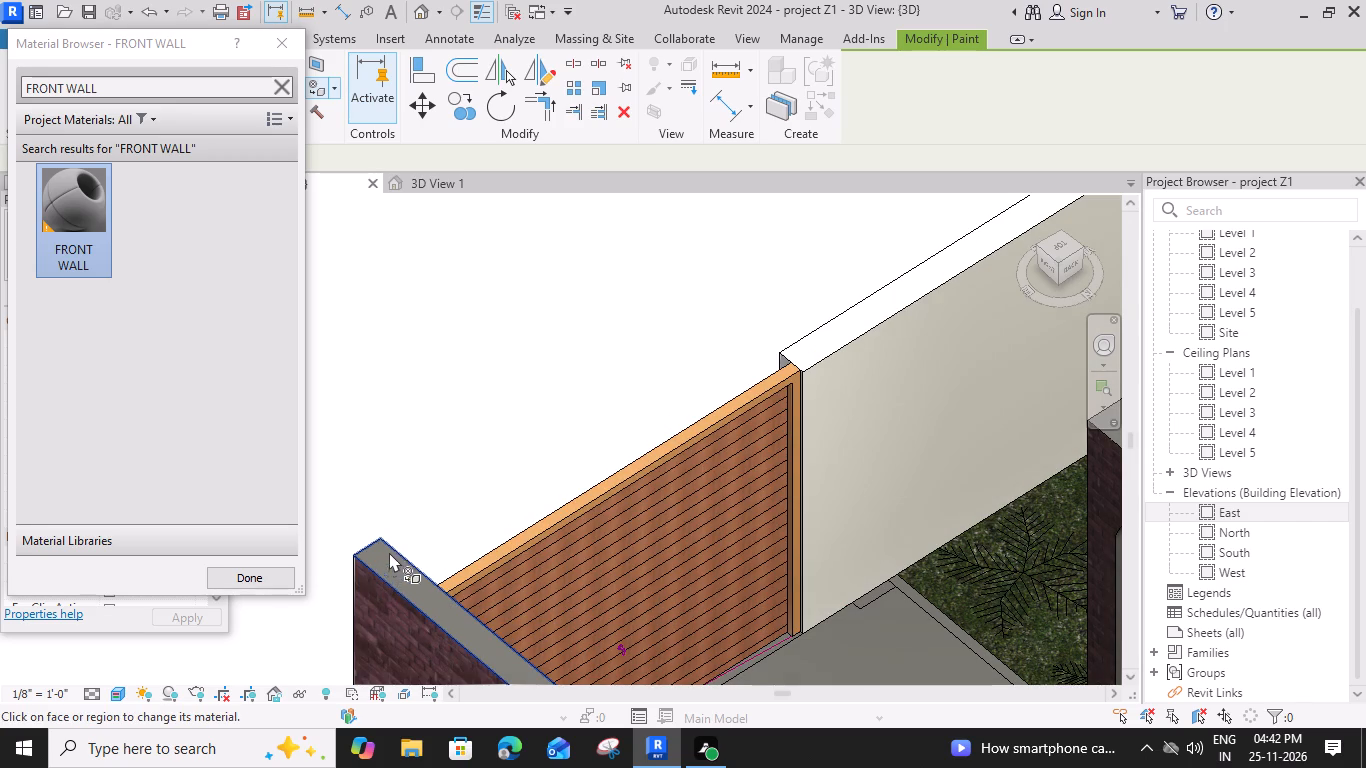
Paint both outer face sections of the unpainted long side wall on the garden side with FRONT WALL.
{"action": "scroll", "coordinate": [445, 471], "scroll_direction": "down", "scroll_amount": 9}
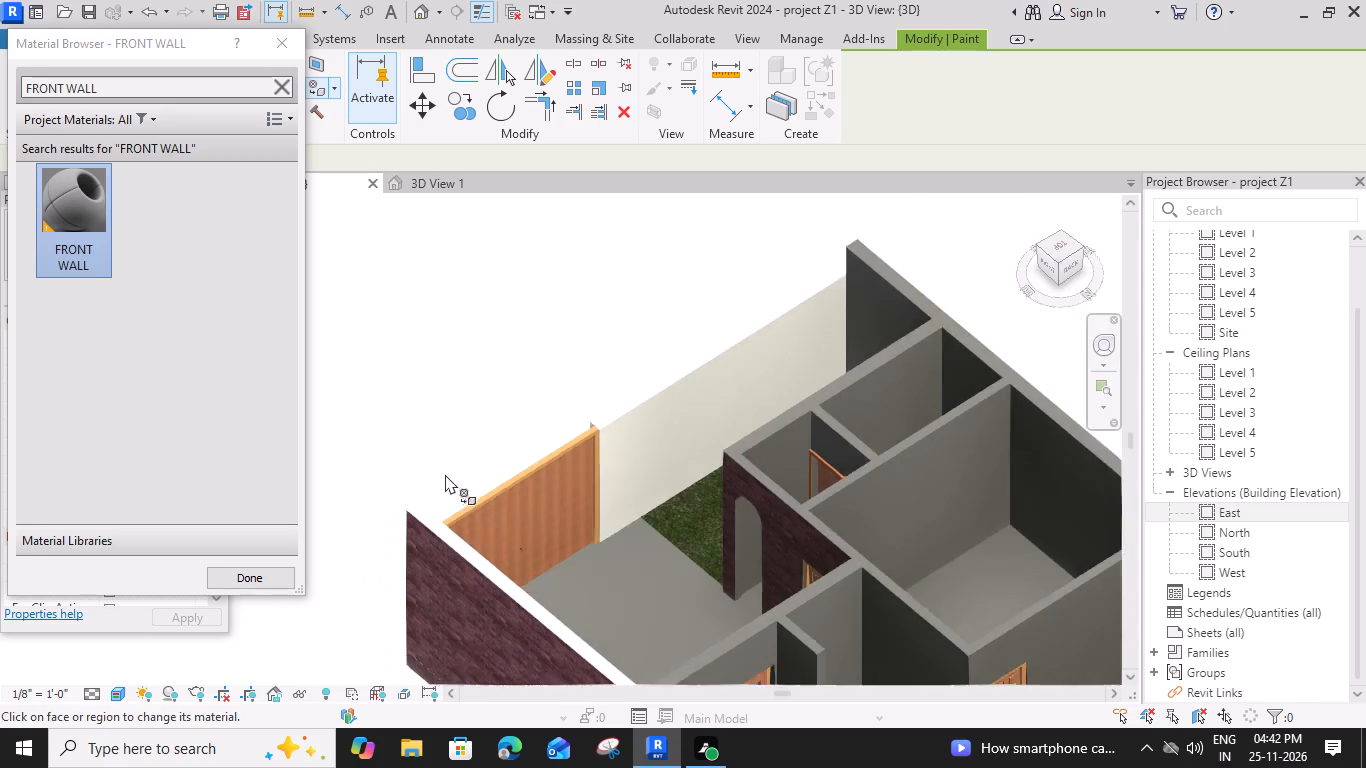
{"action": "scroll", "coordinate": [647, 495], "scroll_direction": "down", "scroll_amount": 1}
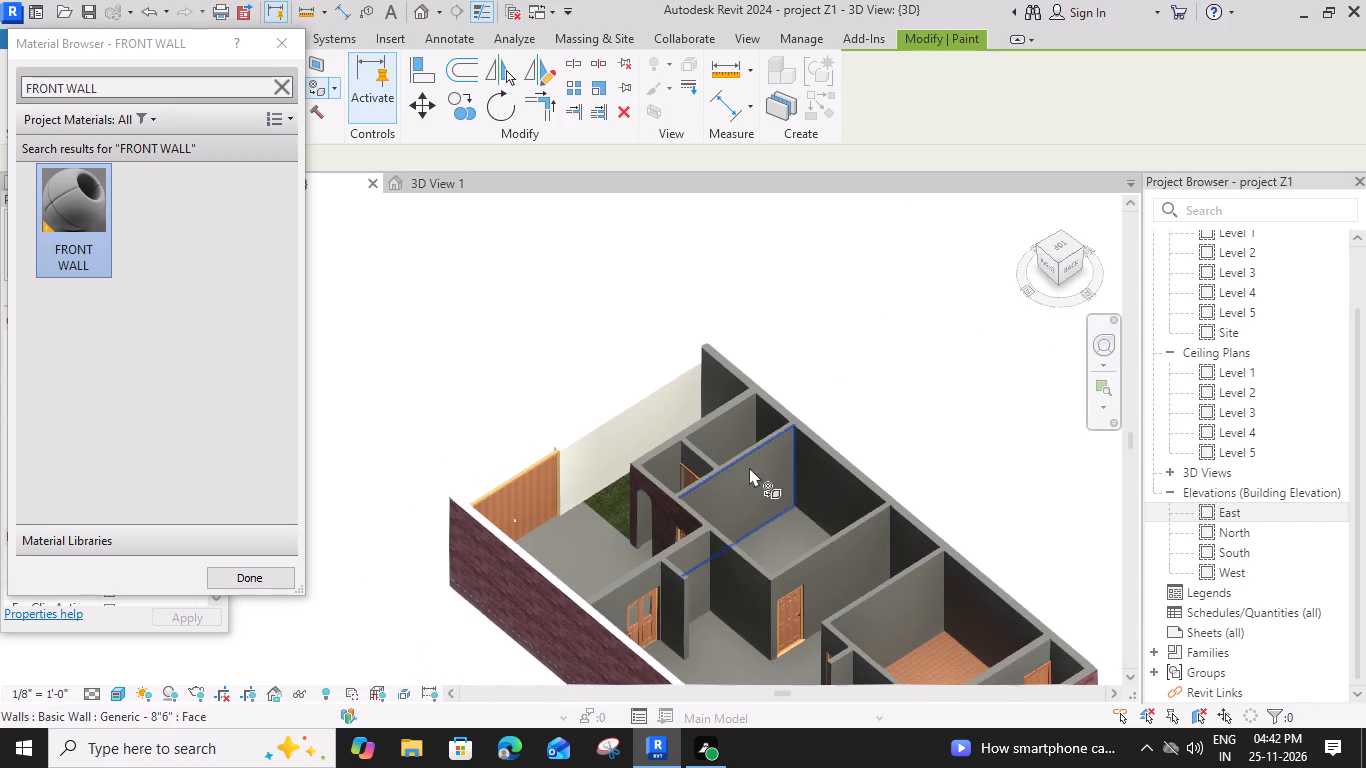
{"action": "middle_click_drag", "start_coordinate": [752, 506], "coordinate": [392, 390]}
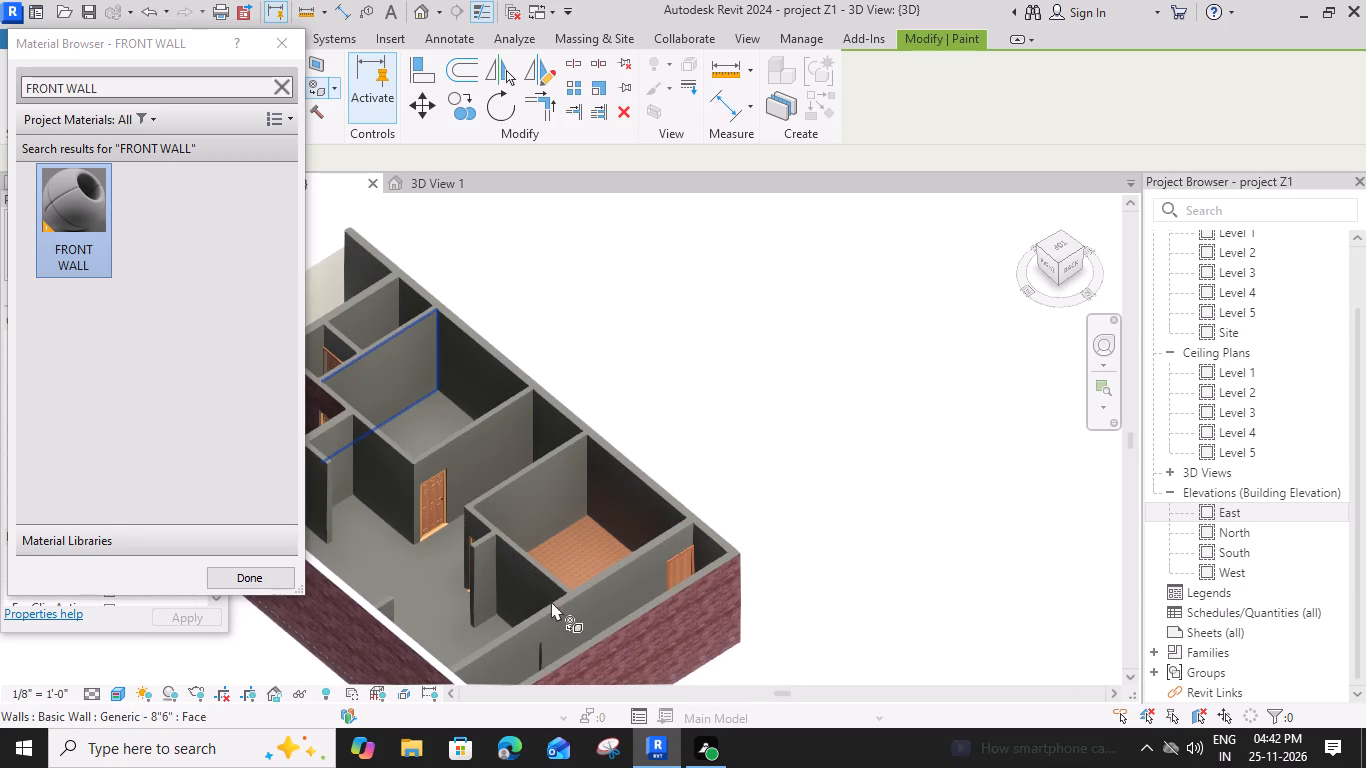
{"action": "middle_click_drag", "start_coordinate": [578, 634], "coordinate": [505, 600]}
{"action": "middle_click_drag", "start_coordinate": [569, 511], "coordinate": [434, 587], "text": "shift"}
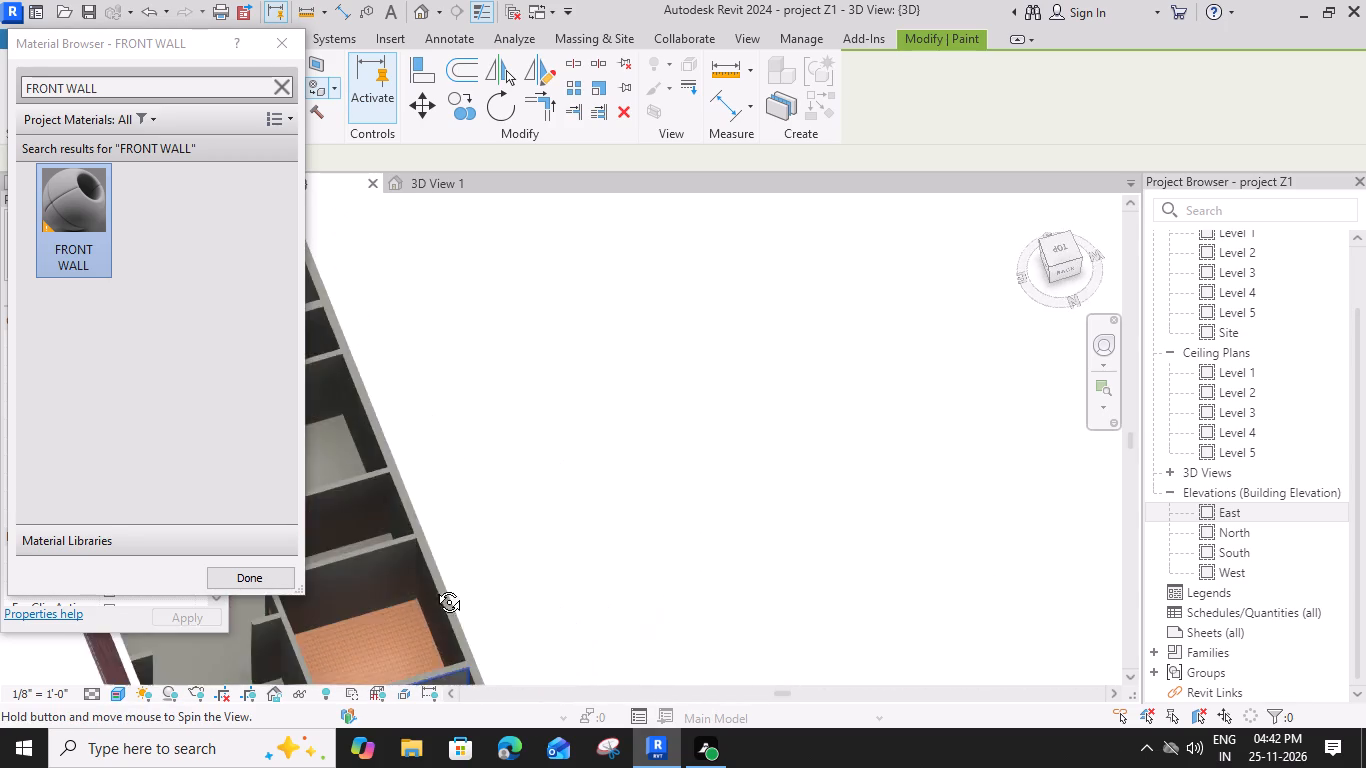
{"action": "middle_click_drag", "start_coordinate": [434, 587], "coordinate": [292, 514], "text": "shift"}
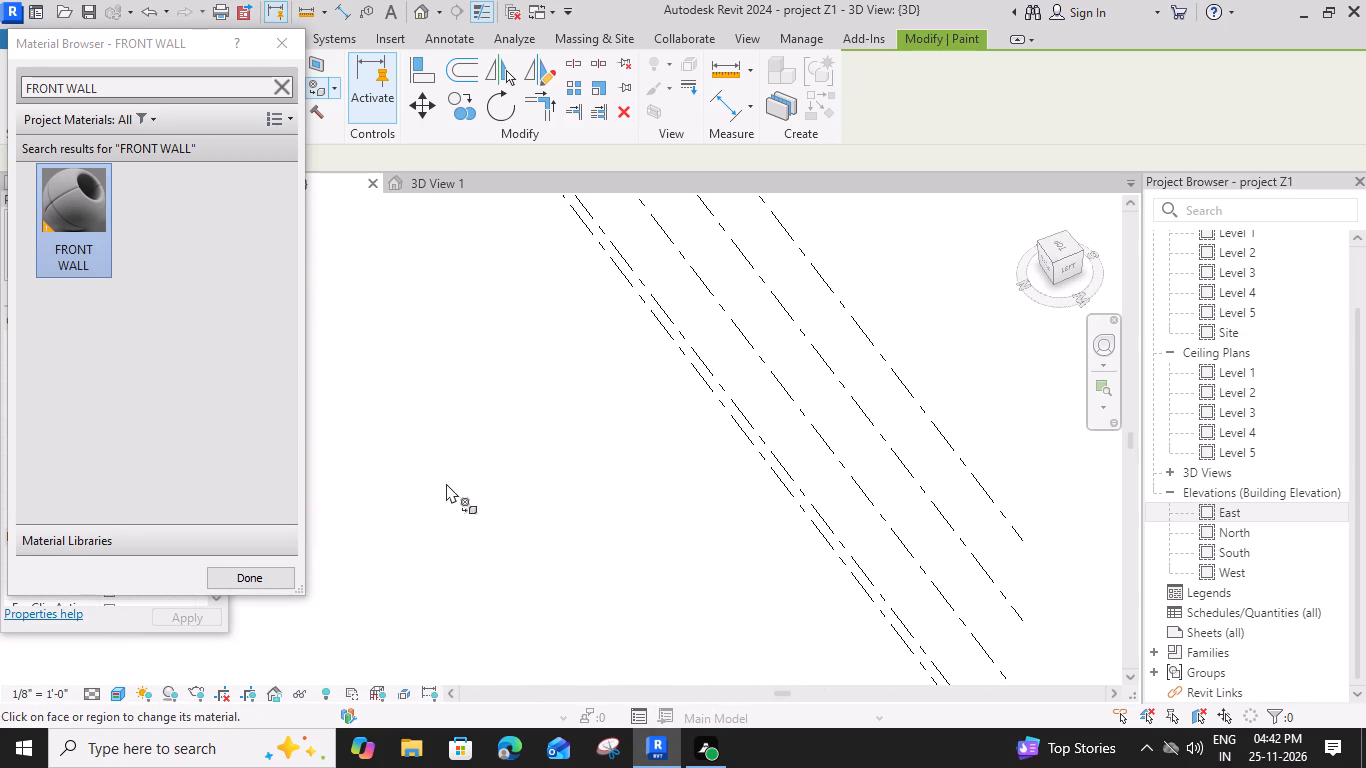
{"action": "middle_click_drag", "start_coordinate": [446, 483], "coordinate": [479, 486]}
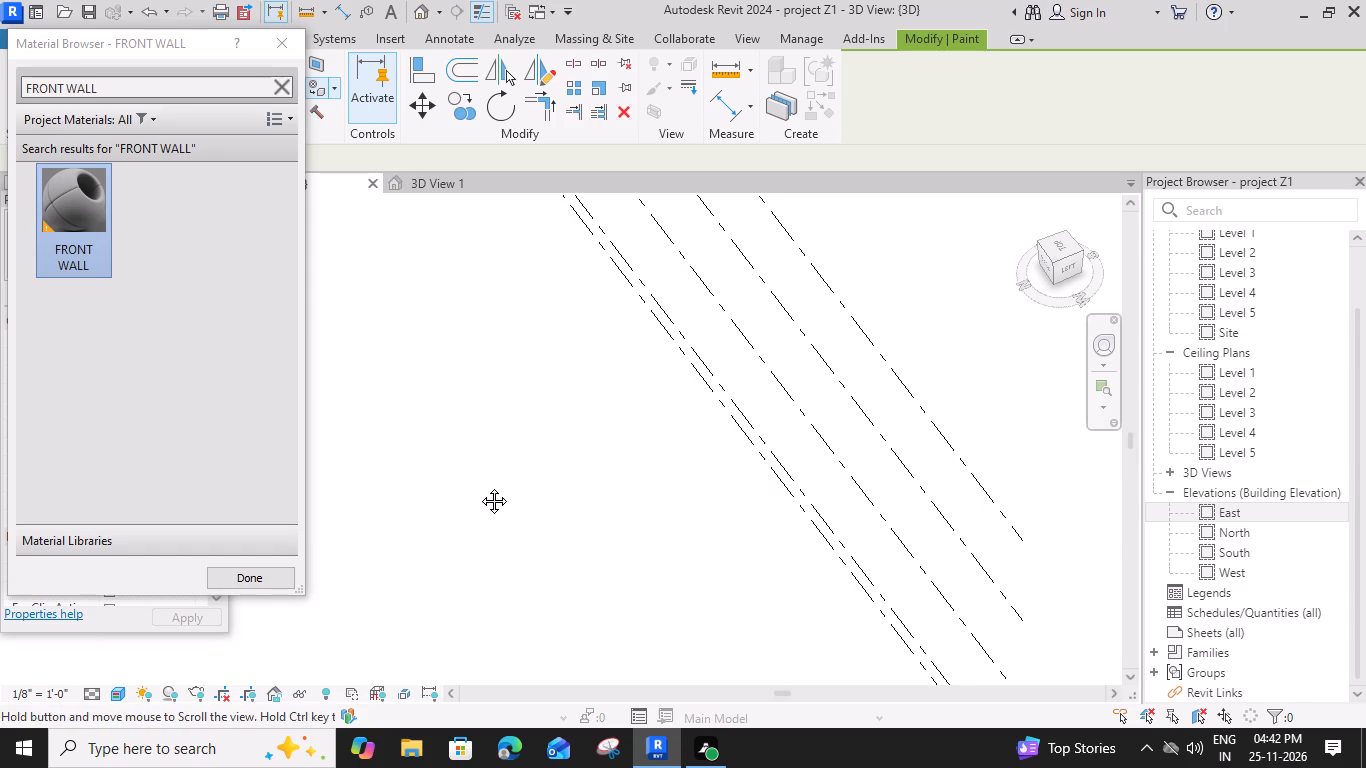
{"action": "middle_click_drag", "start_coordinate": [479, 486], "coordinate": [691, 493]}
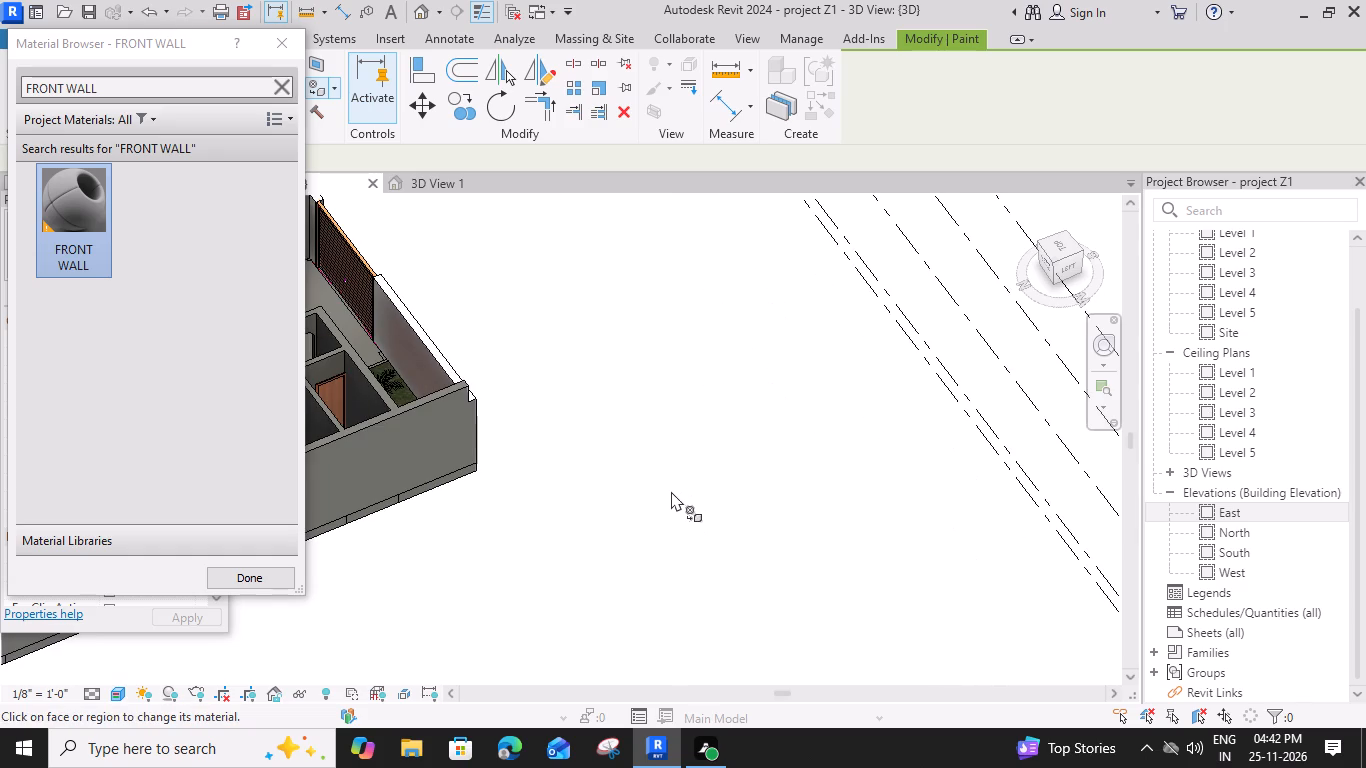
{"action": "middle_click_drag", "start_coordinate": [455, 411], "coordinate": [712, 412]}
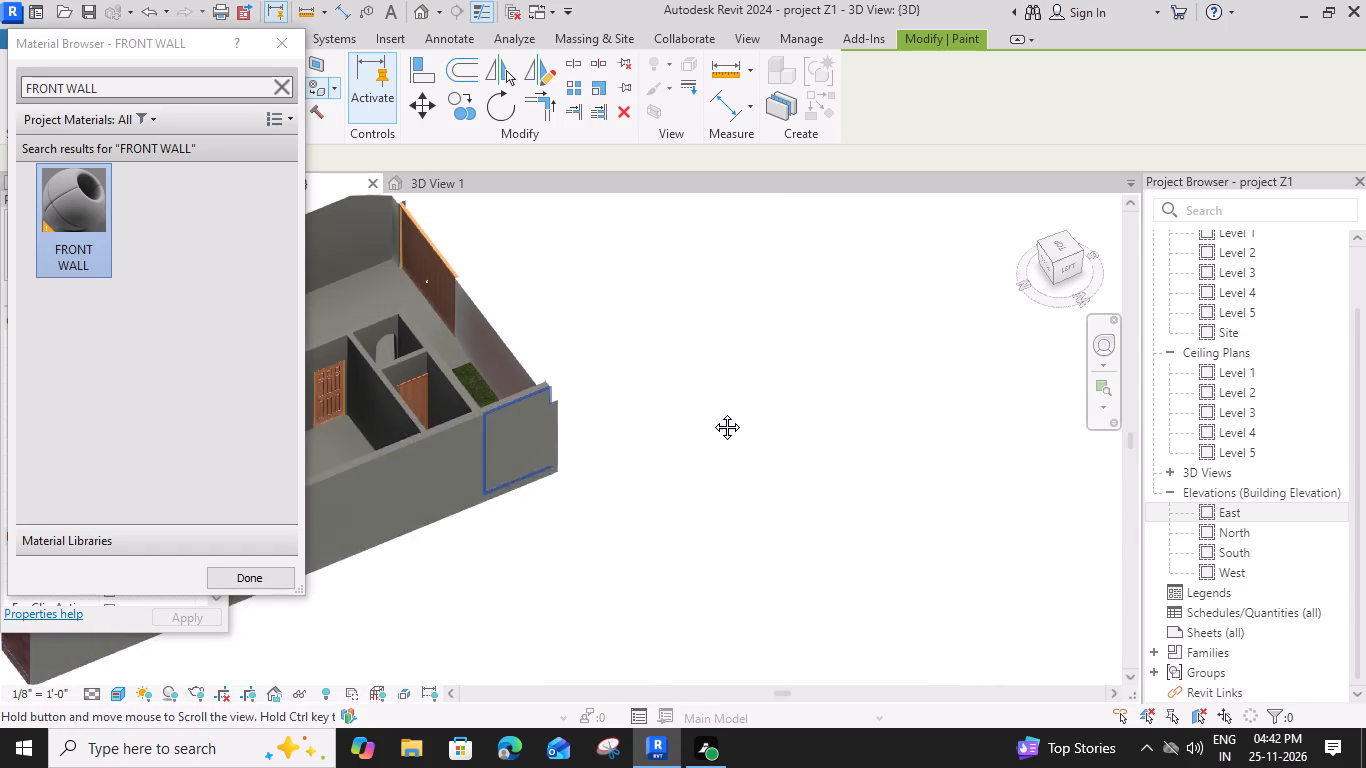
{"action": "middle_click_drag", "start_coordinate": [712, 412], "coordinate": [756, 413]}
{"action": "left_click", "coordinate": [648, 480]}
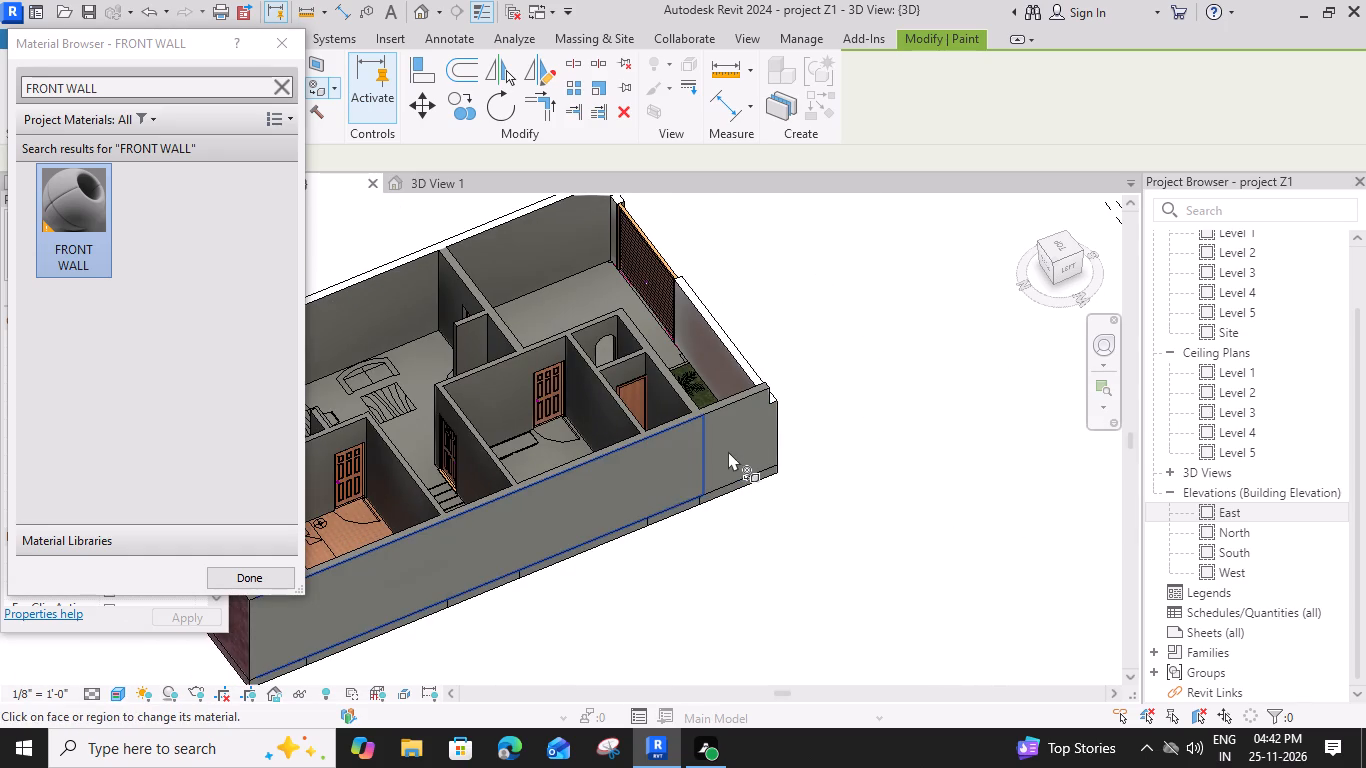
{"action": "left_click", "coordinate": [740, 444]}
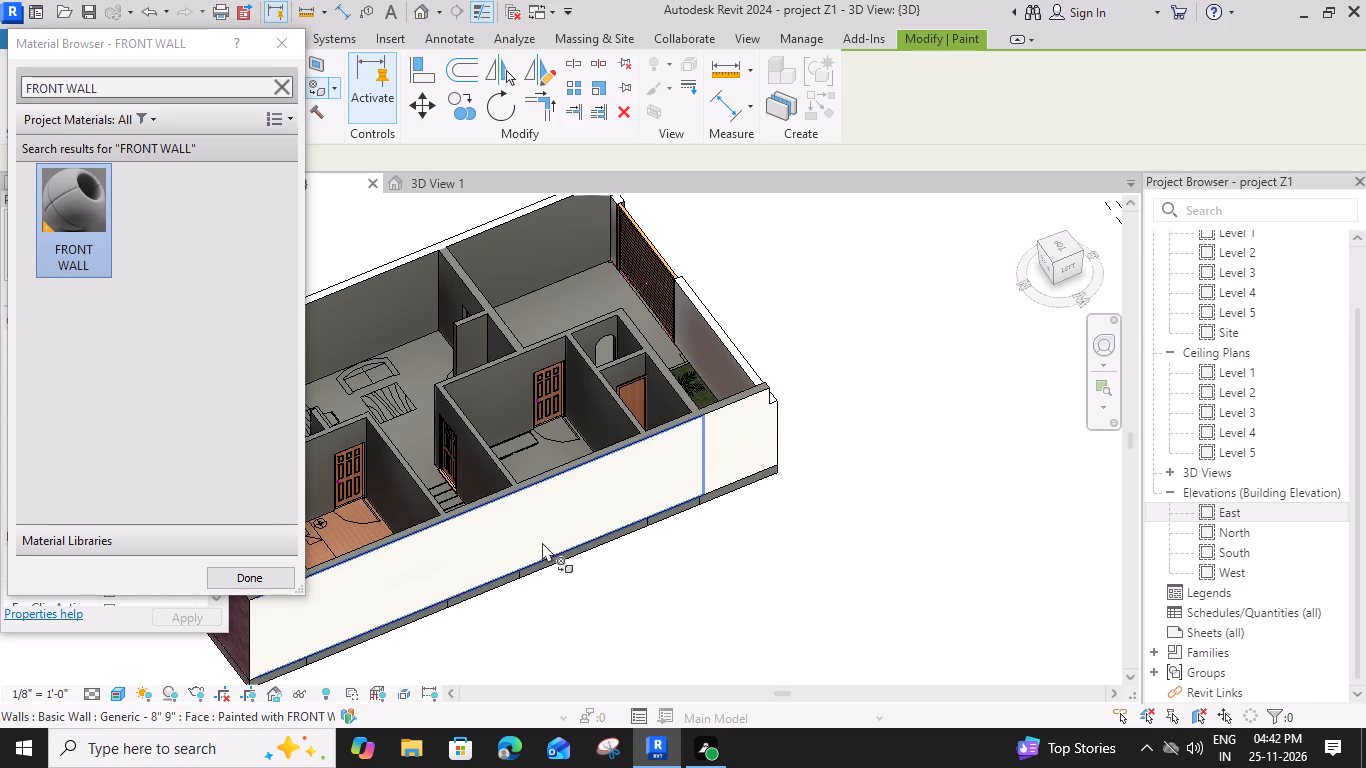
Paint the six floor slab edge segments beneath the garden-side long outer wall with FRONT WALL.
{"action": "middle_click_drag", "start_coordinate": [537, 537], "coordinate": [566, 453]}
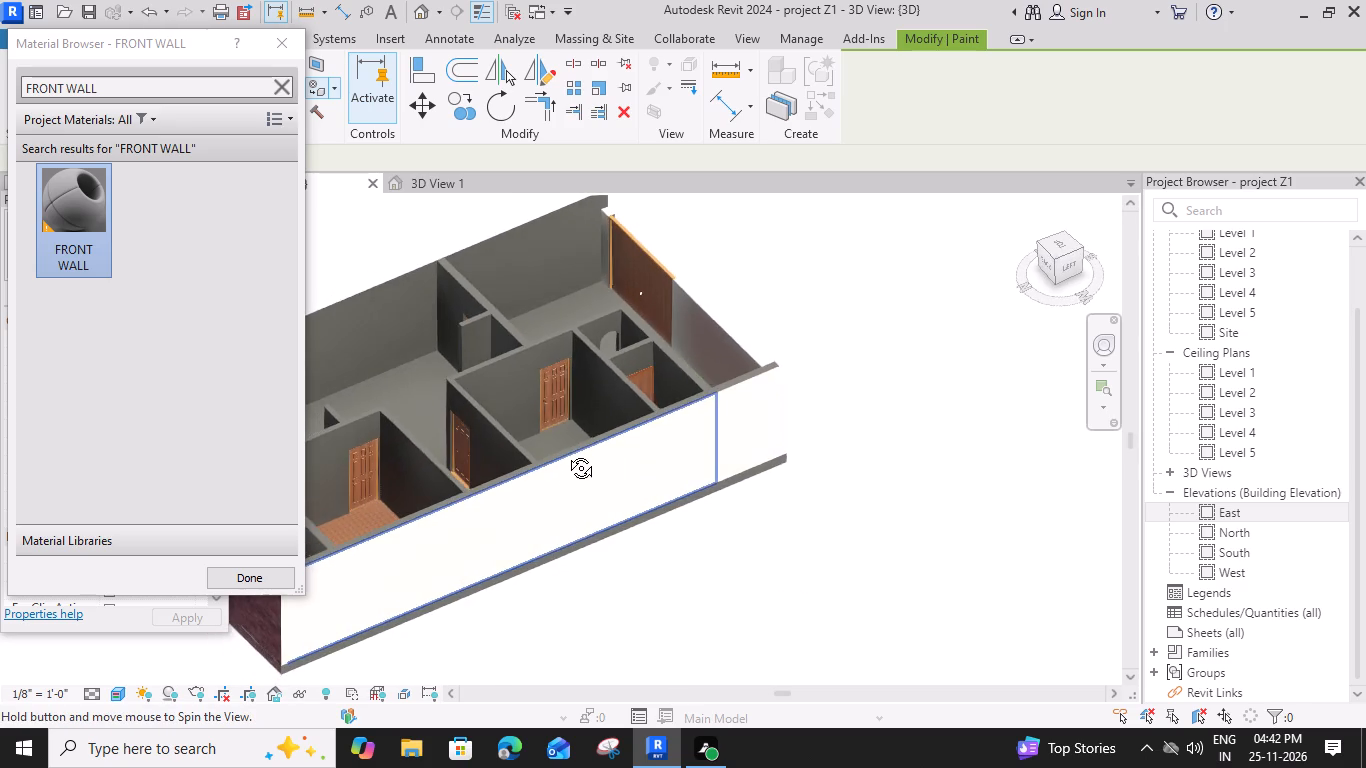
{"action": "middle_click_drag", "start_coordinate": [566, 453], "coordinate": [565, 398]}
{"action": "scroll", "coordinate": [351, 604], "scroll_direction": "up", "scroll_amount": 4}
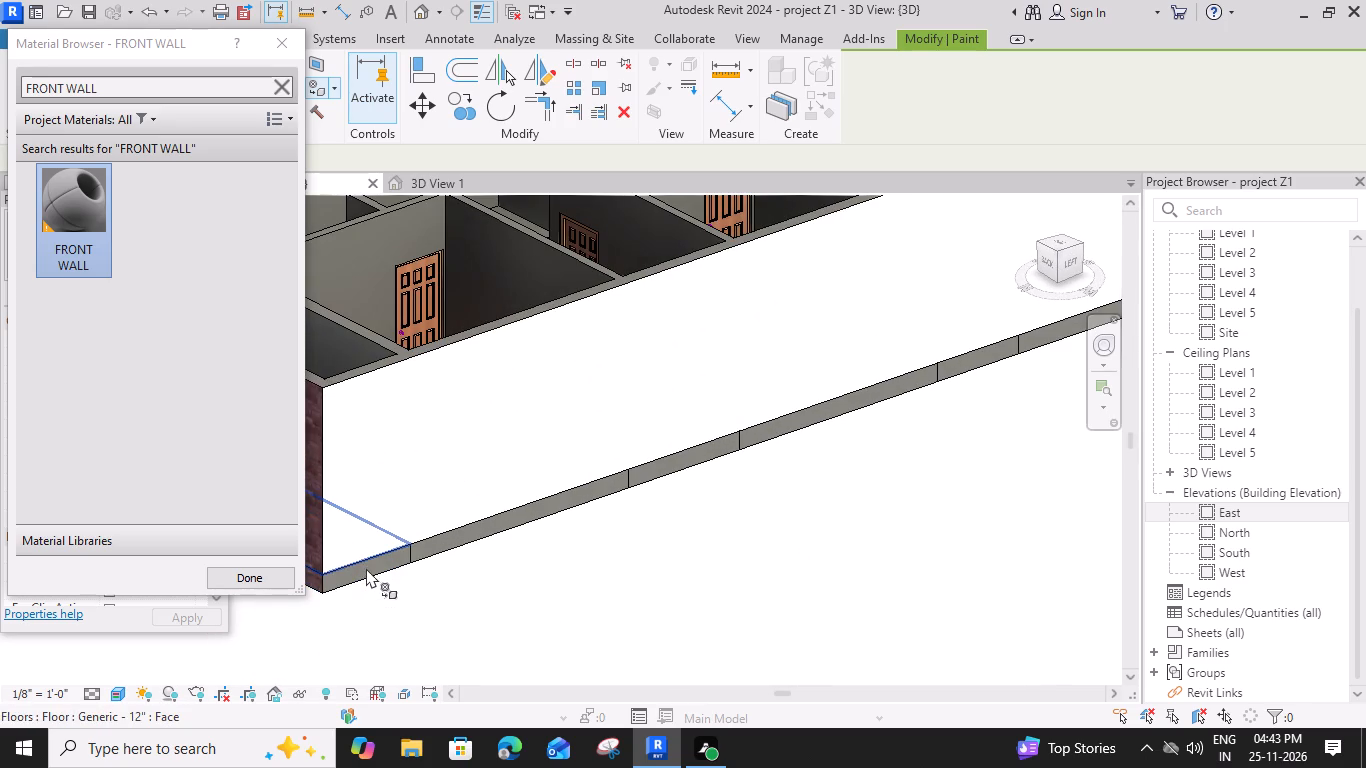
{"action": "scroll", "coordinate": [379, 566], "scroll_direction": "up", "scroll_amount": 5}
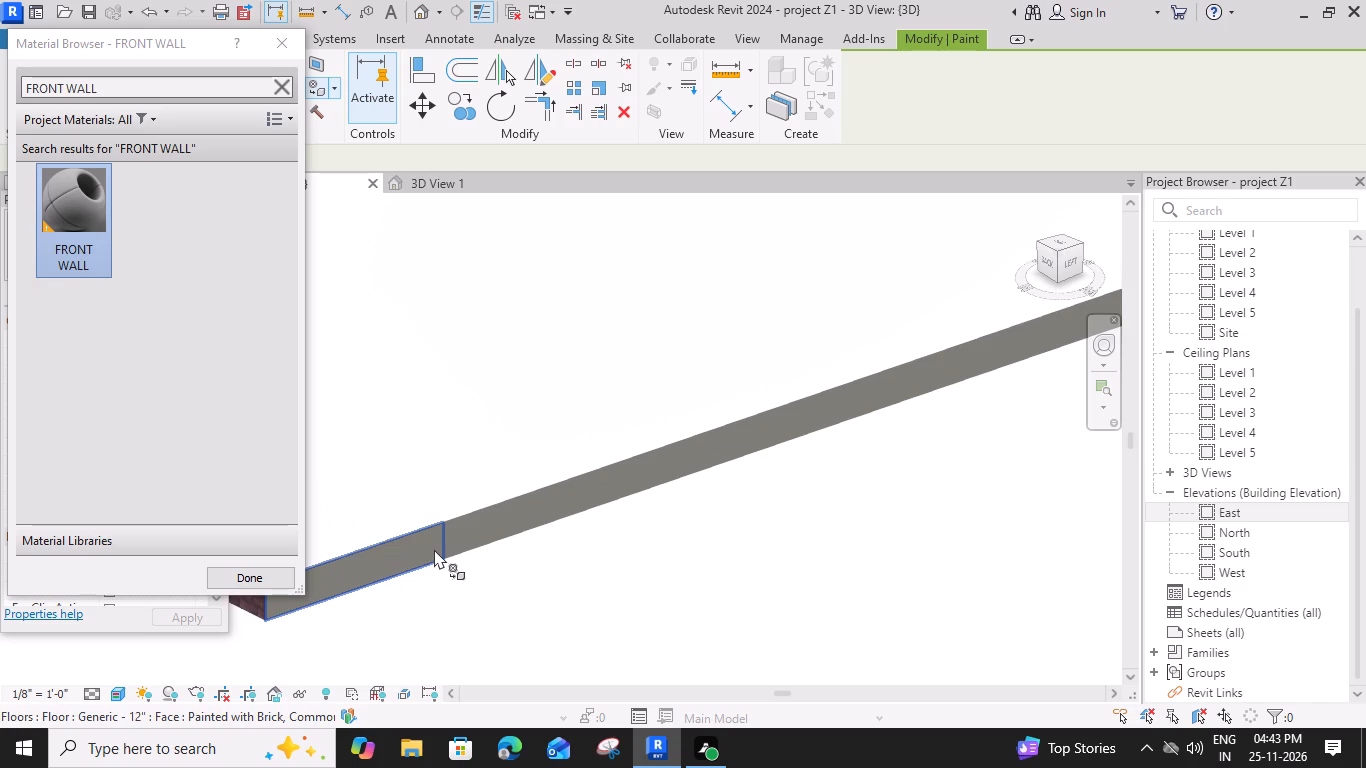
{"action": "left_click", "coordinate": [434, 549]}
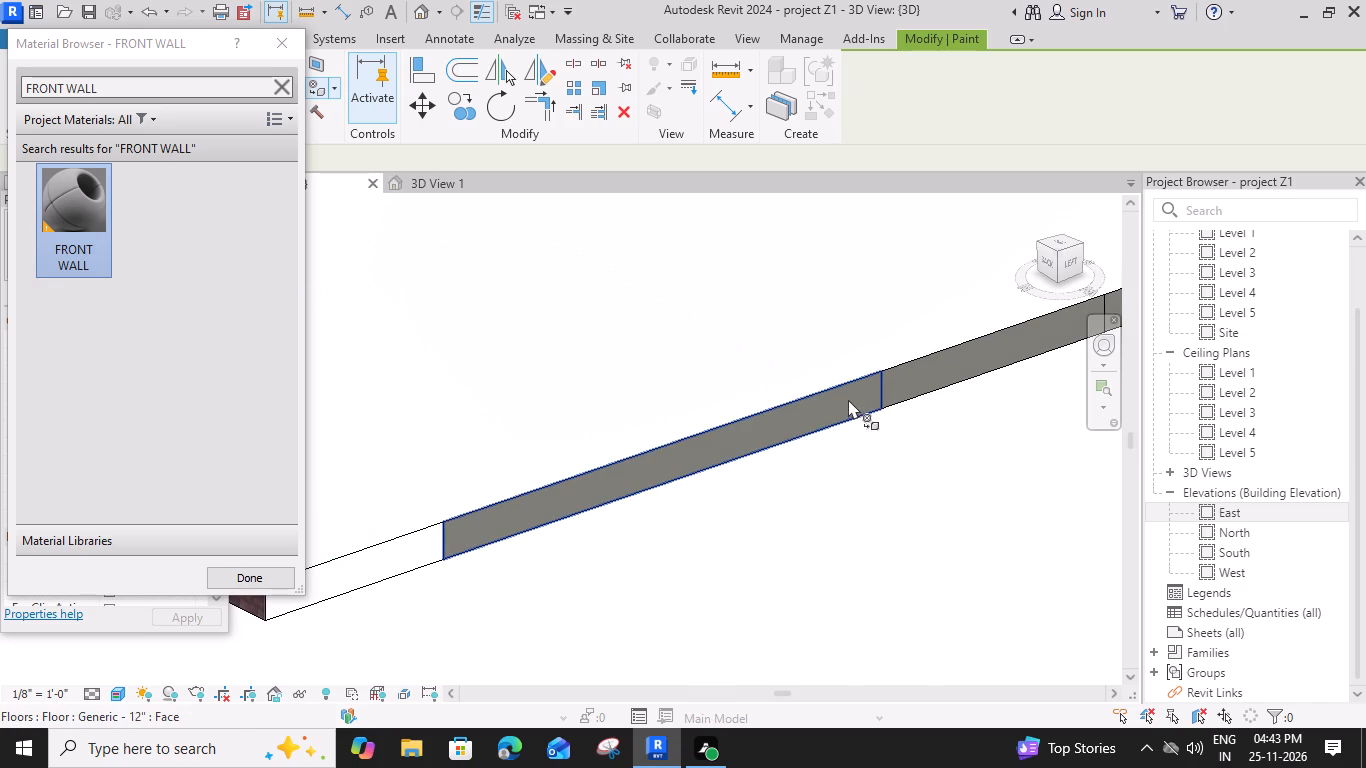
{"action": "left_click", "coordinate": [848, 399]}
{"action": "middle_click_drag", "start_coordinate": [899, 381], "coordinate": [574, 509]}
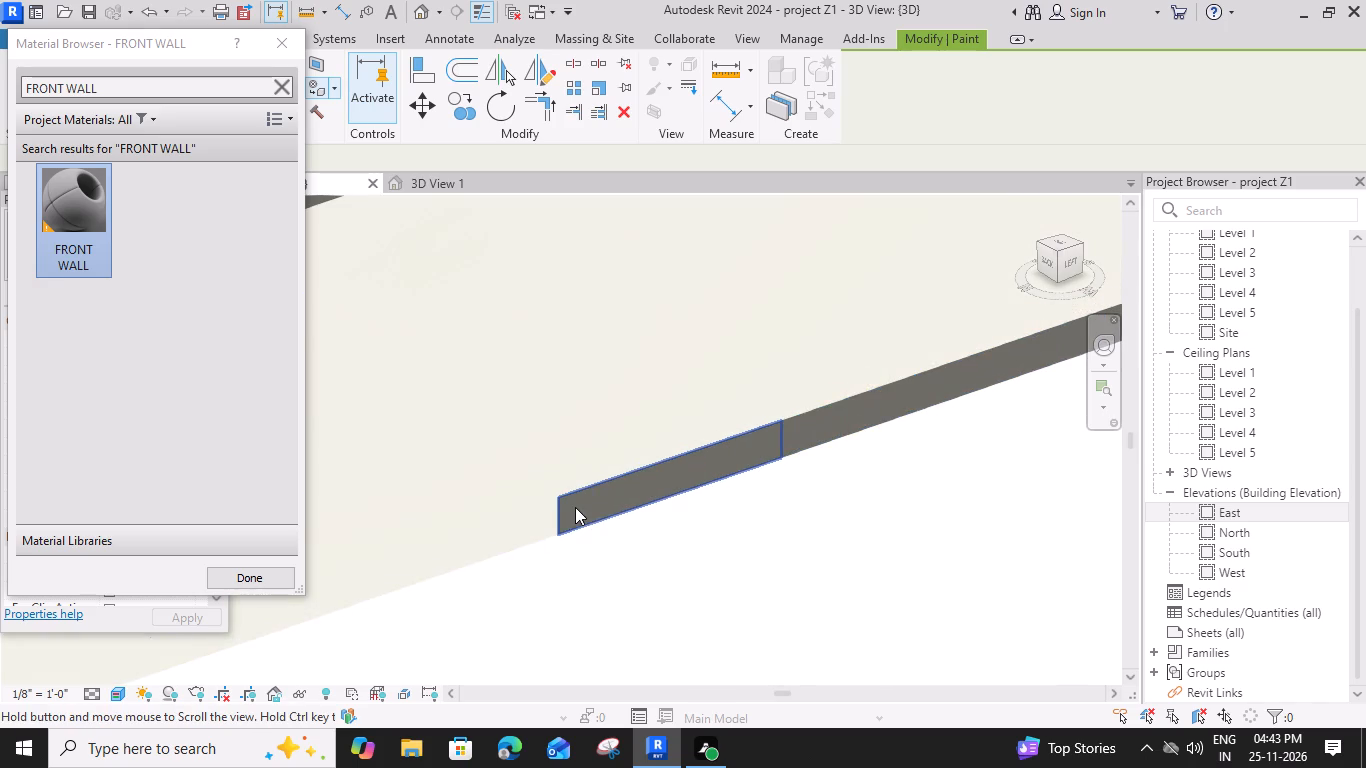
{"action": "left_click", "coordinate": [647, 488]}
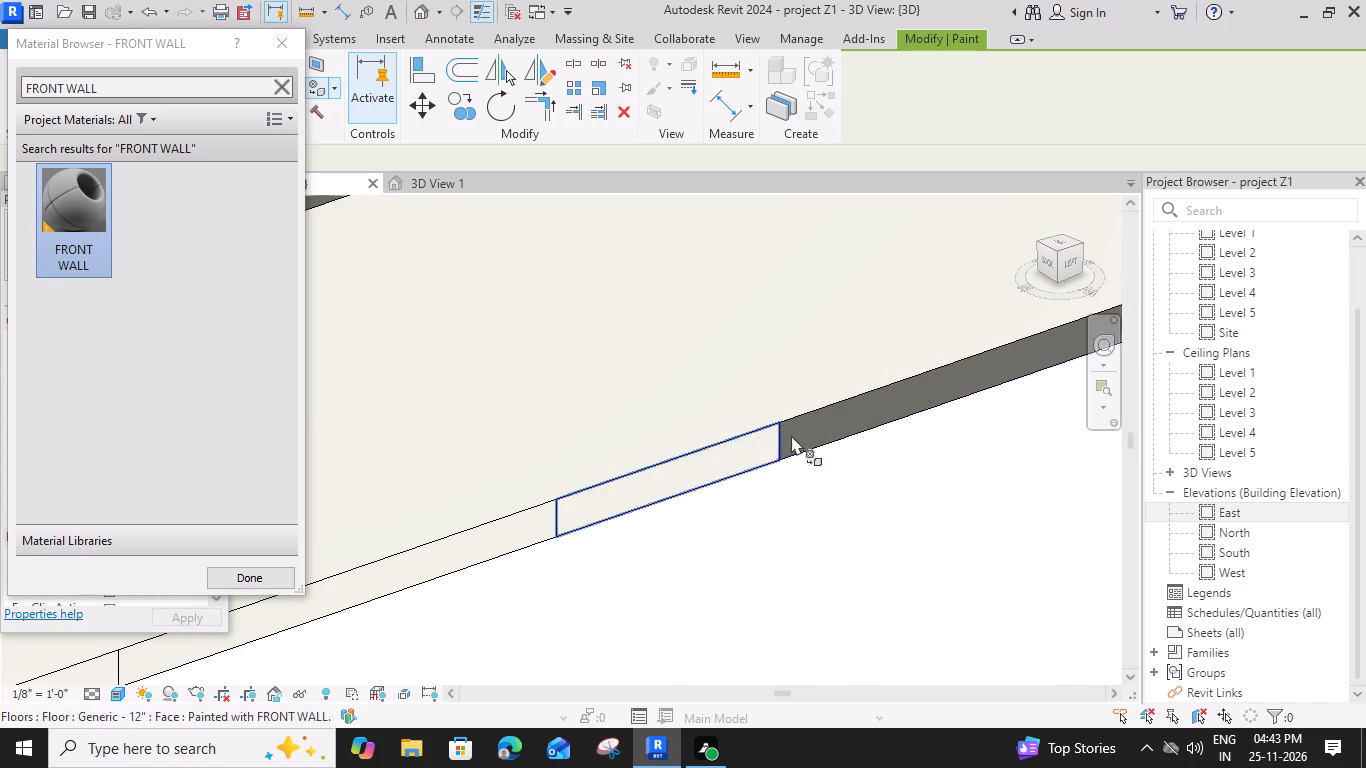
{"action": "middle_click_drag", "start_coordinate": [796, 434], "coordinate": [415, 576]}
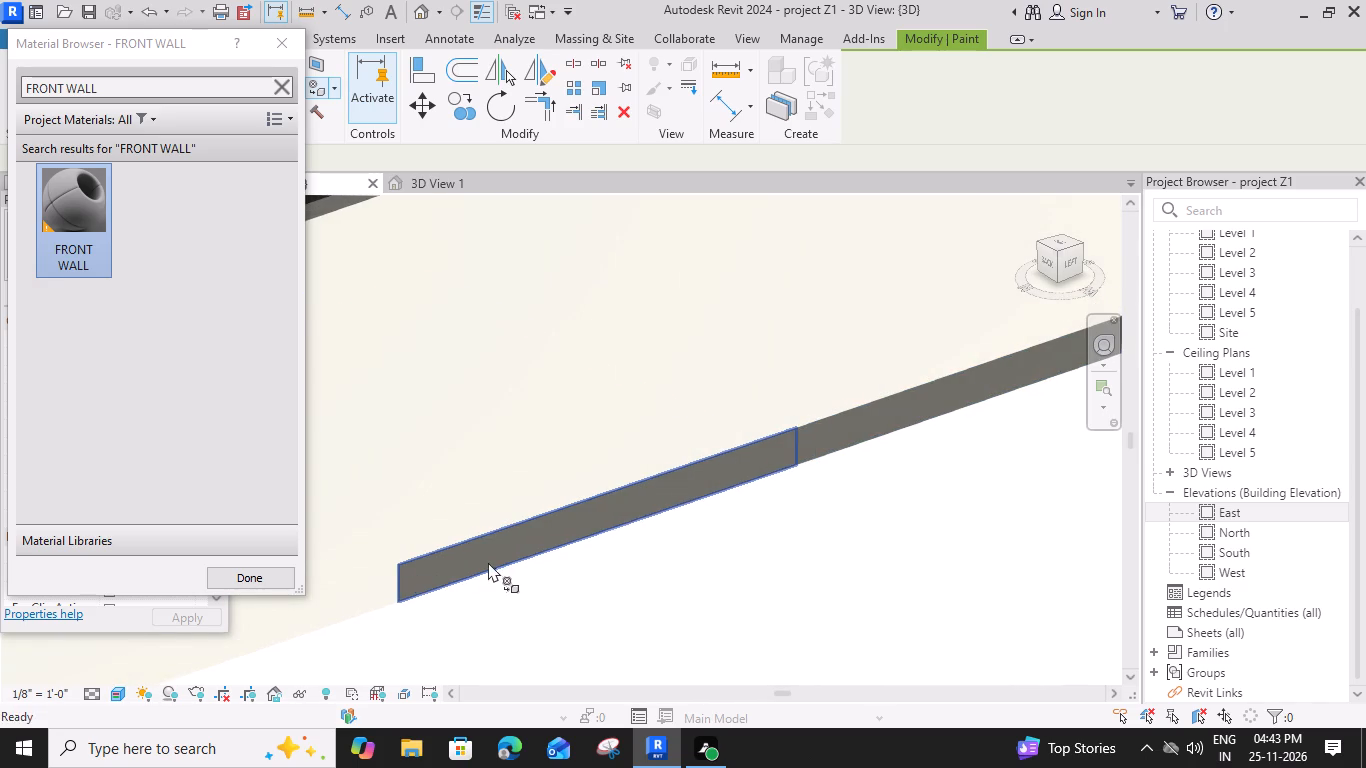
{"action": "left_click", "coordinate": [488, 562]}
{"action": "middle_click", "coordinate": [489, 558], "text": "shift"}
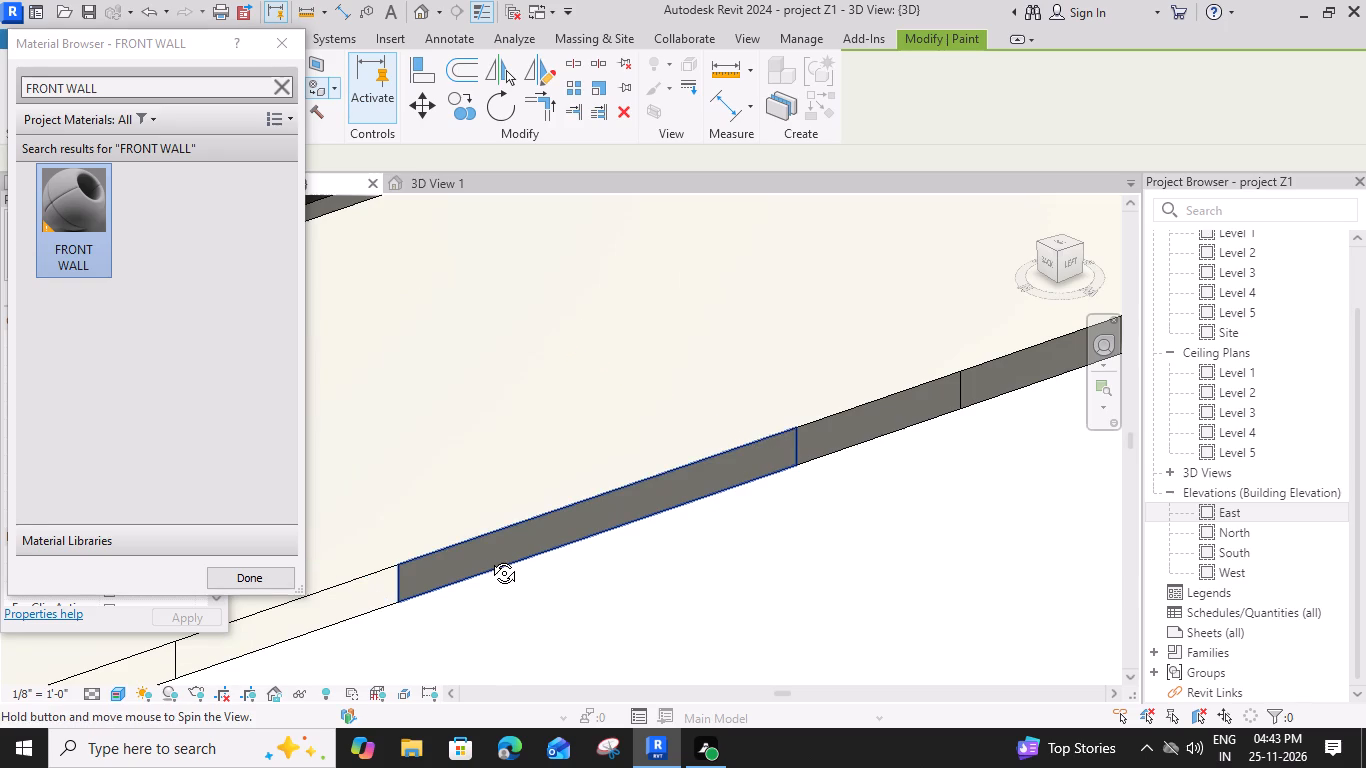
{"action": "left_click", "coordinate": [495, 544]}
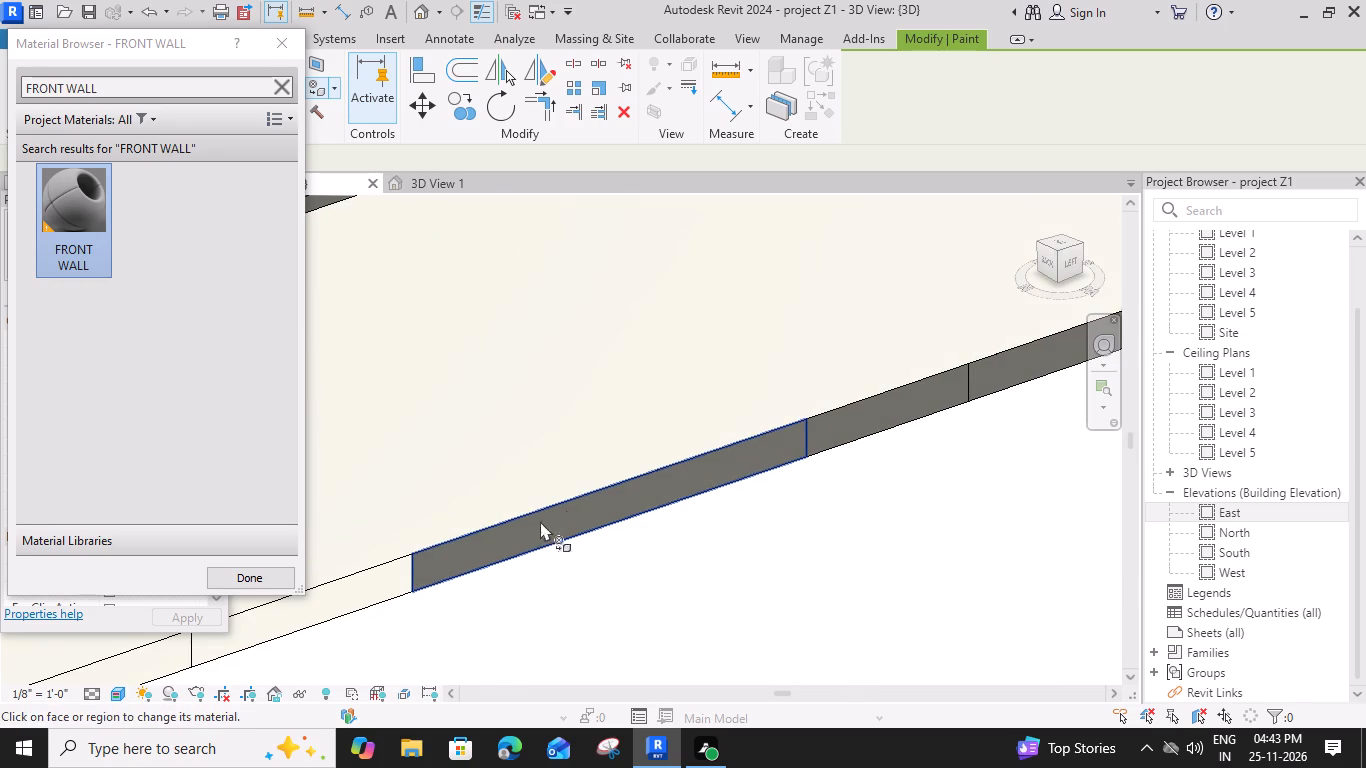
{"action": "left_click", "coordinate": [853, 425]}
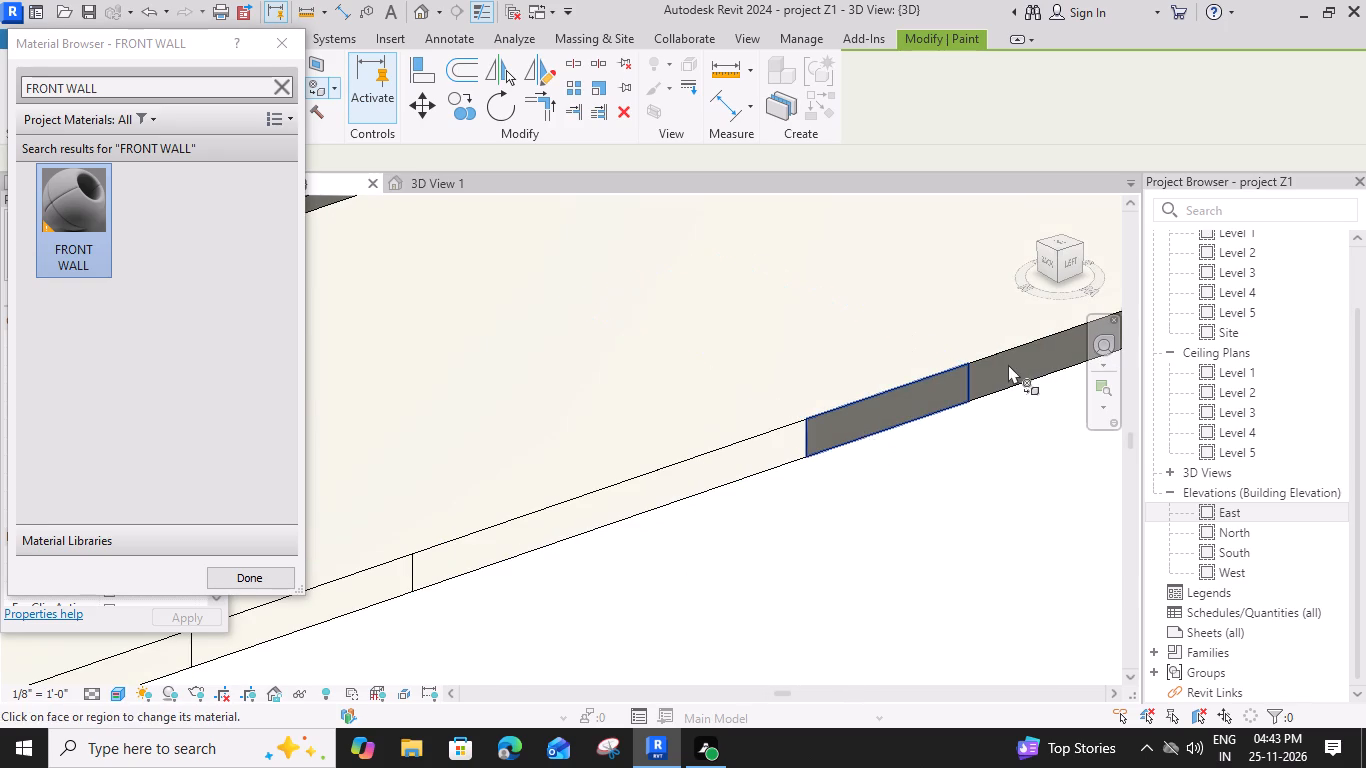
{"action": "middle_click_drag", "start_coordinate": [992, 374], "coordinate": [608, 514]}
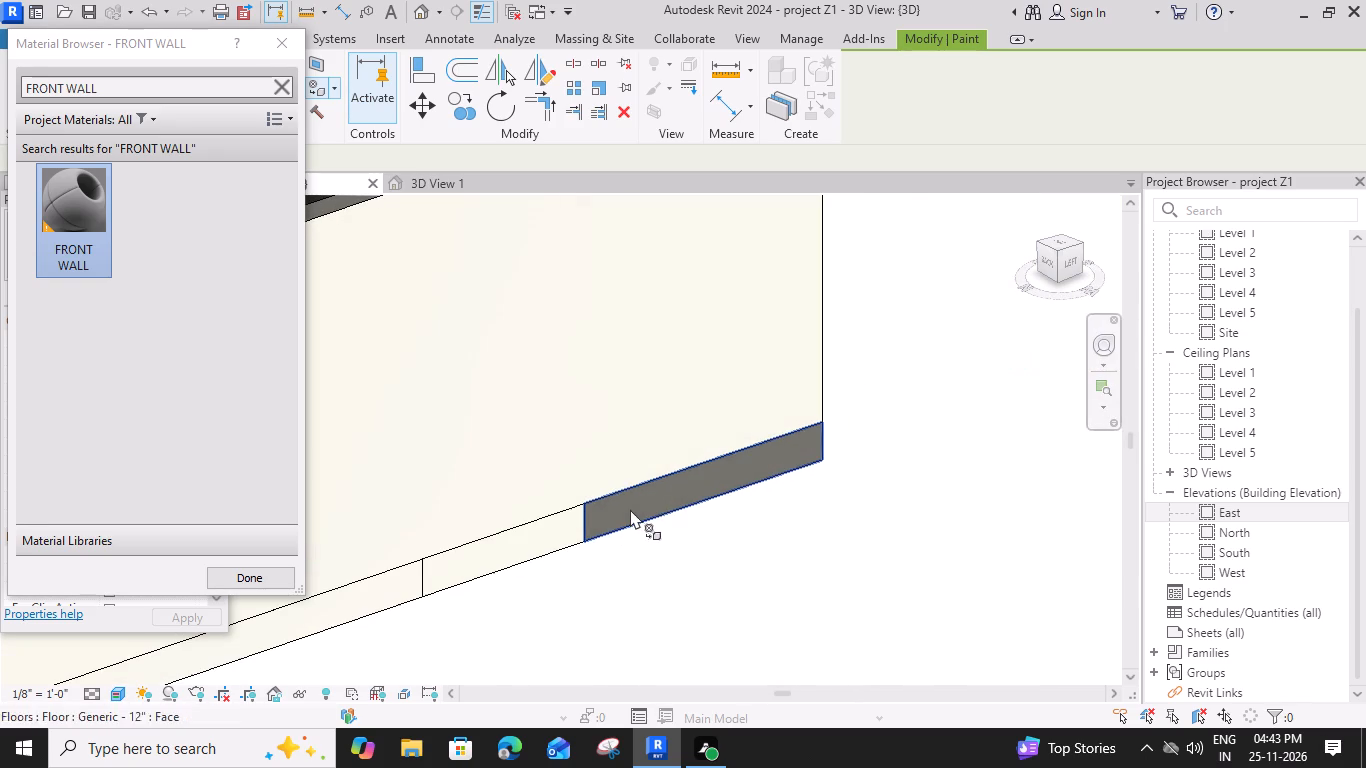
{"action": "left_click", "coordinate": [630, 509]}
Paint the interior face of the opposite long brick side wall, running past the garage area, with FRONT WALL.
{"action": "scroll", "coordinate": [630, 509], "scroll_direction": "down", "scroll_amount": 9}
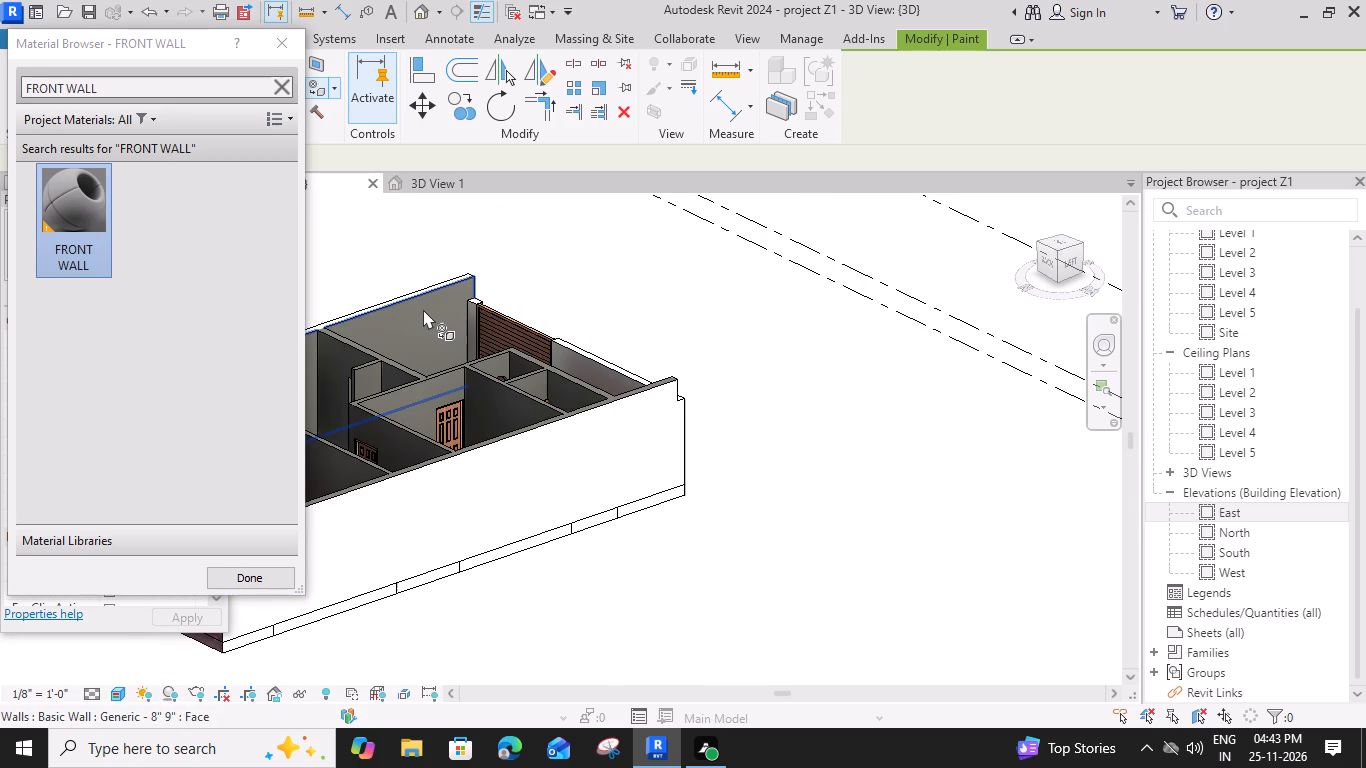
{"action": "middle_click_drag", "start_coordinate": [424, 319], "coordinate": [509, 383]}
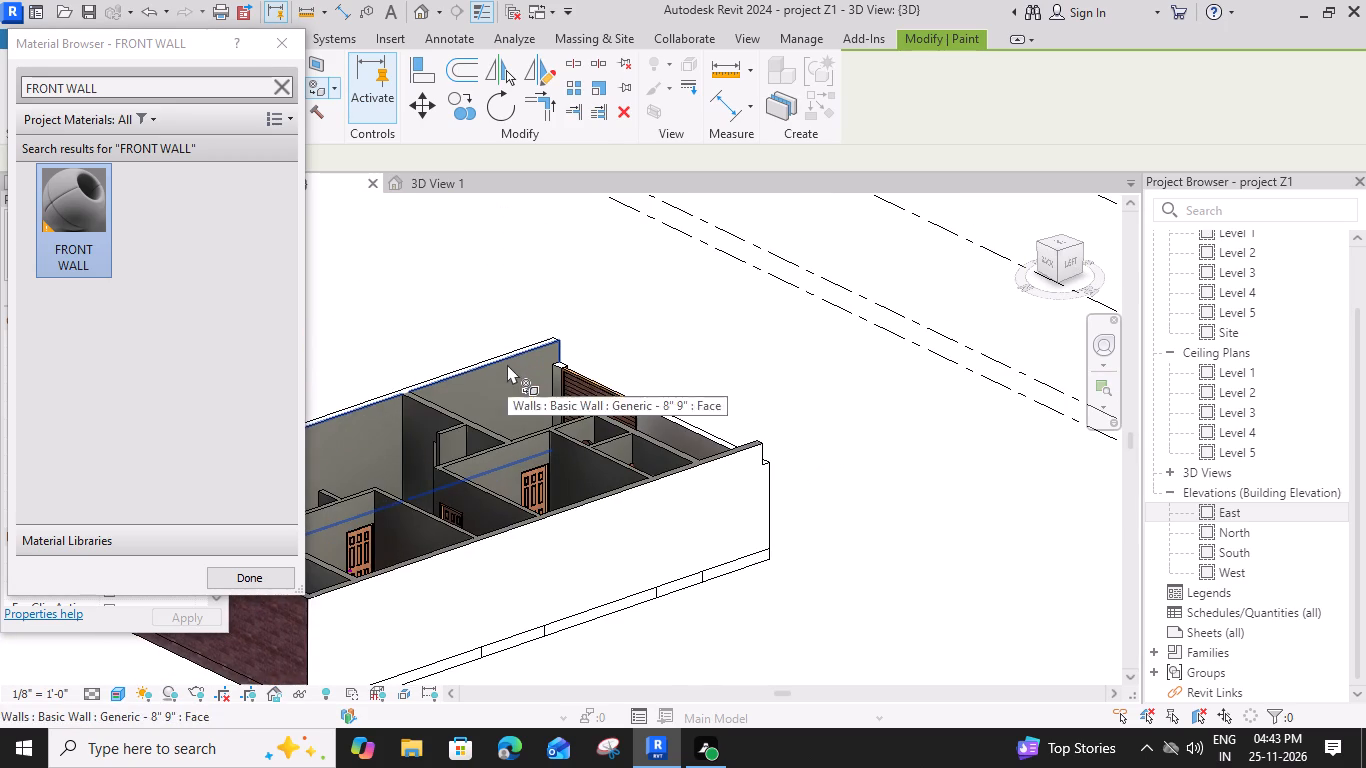
{"action": "left_click", "coordinate": [507, 364]}
{"action": "middle_click_drag", "start_coordinate": [523, 385], "coordinate": [520, 414], "text": "shift"}
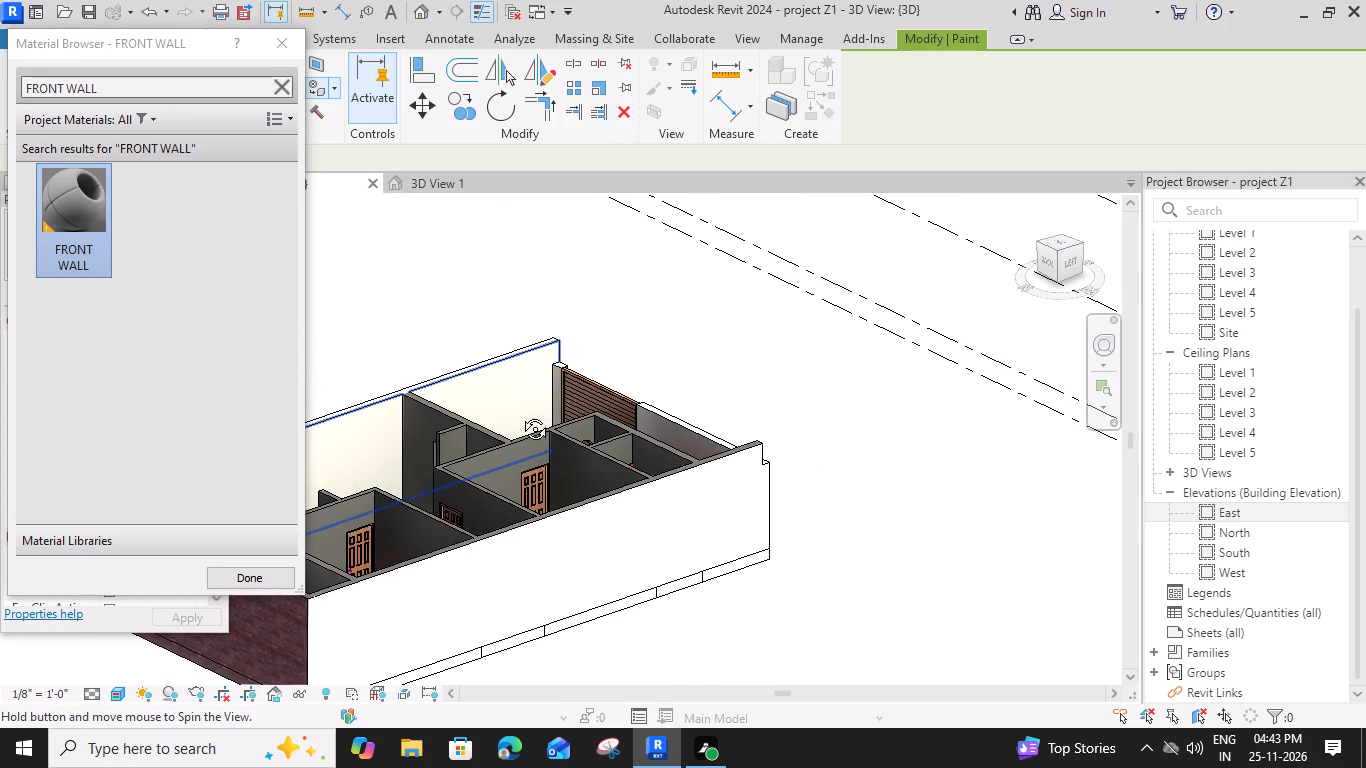
Paint the front end face and adjoining top face of the garden-side outer wall at the front corner with FRONT WALL.
{"action": "middle_click_drag", "start_coordinate": [520, 414], "coordinate": [255, 569], "text": "shift"}
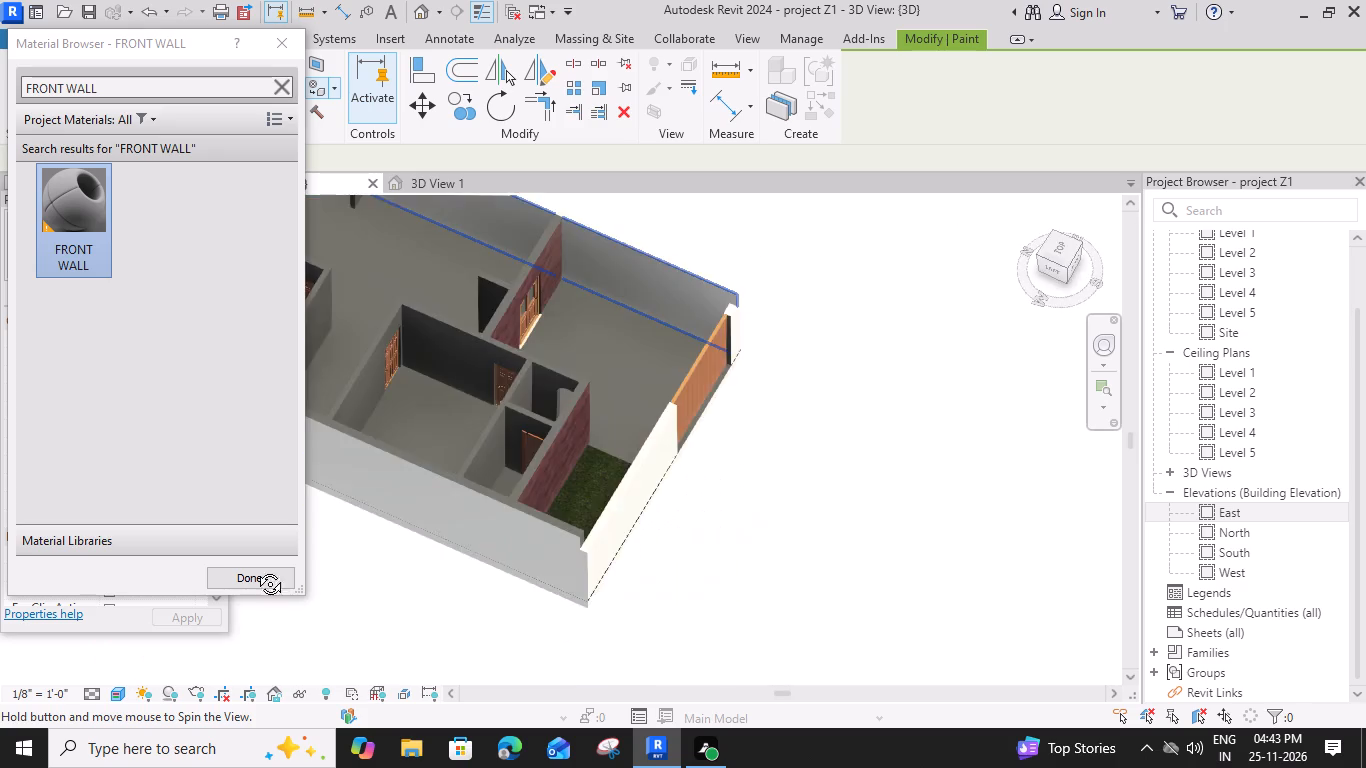
{"action": "middle_click_drag", "start_coordinate": [255, 569], "coordinate": [198, 427], "text": "shift"}
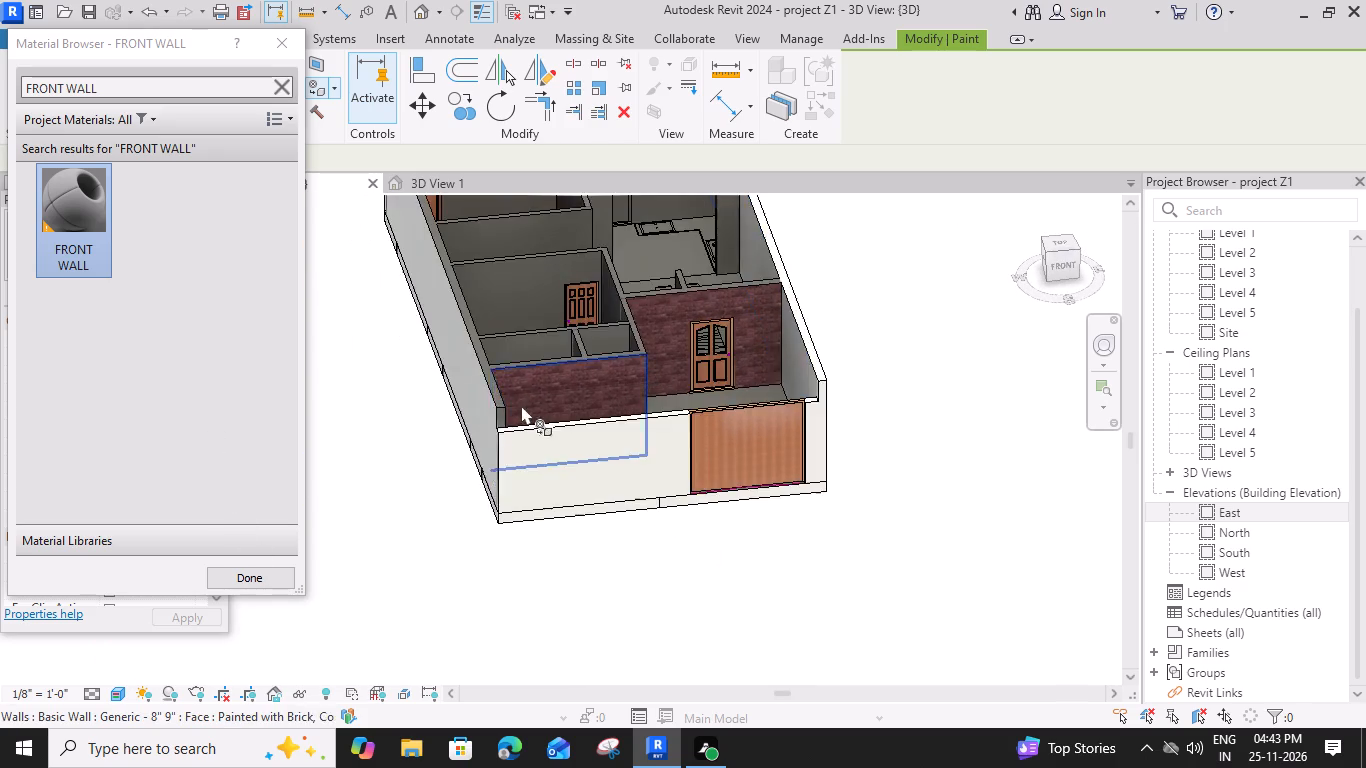
{"action": "scroll", "coordinate": [490, 407], "scroll_direction": "up", "scroll_amount": 10}
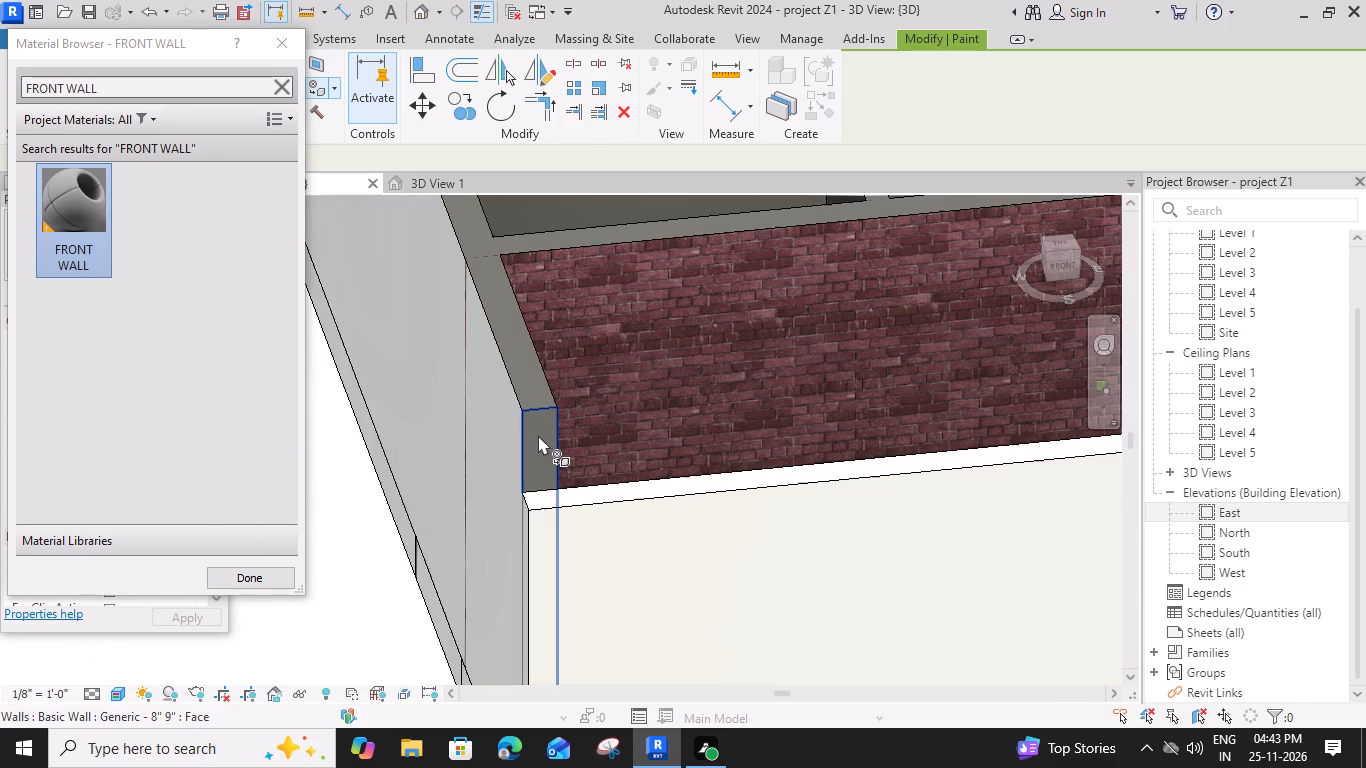
{"action": "left_click", "coordinate": [538, 435]}
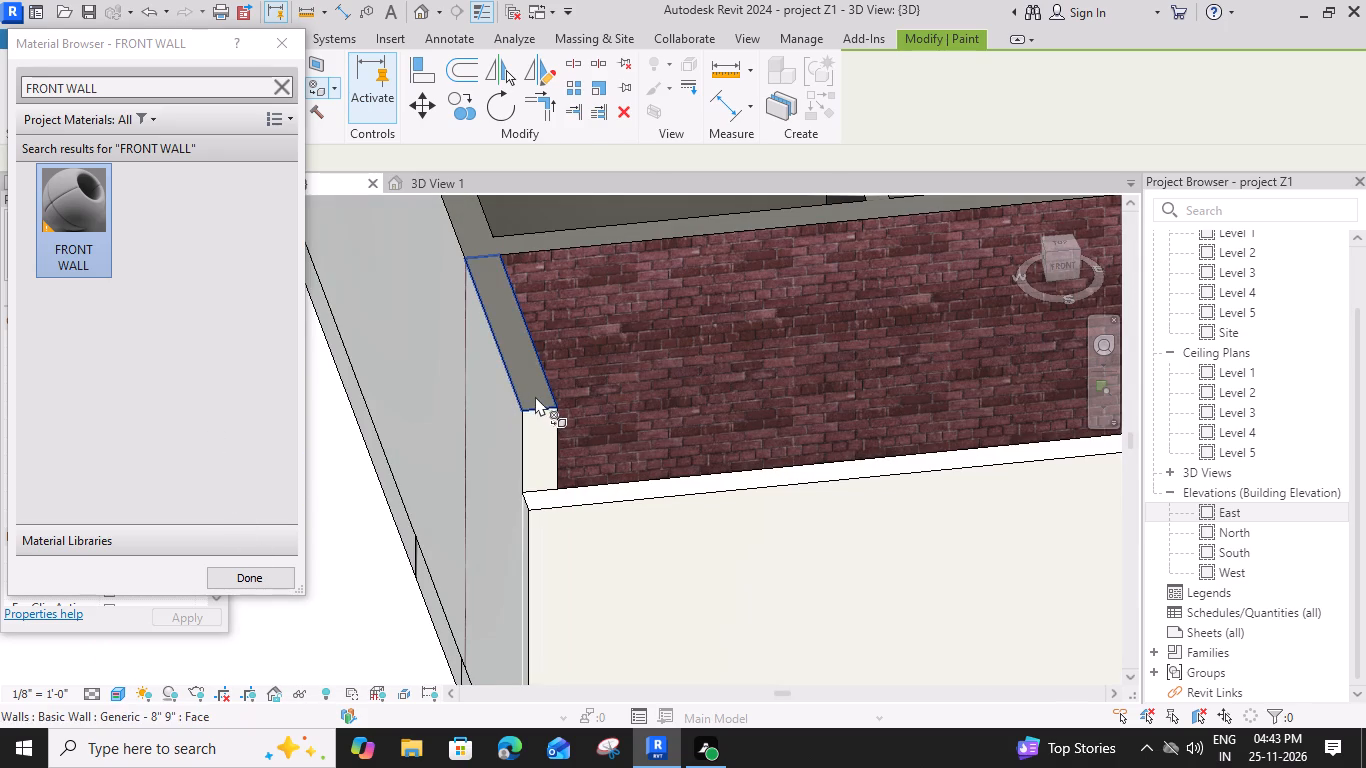
{"action": "left_click", "coordinate": [535, 396]}
Paint the interior face of the outer side wall beside the grass strip with FRONT WALL.
{"action": "scroll", "coordinate": [535, 404], "scroll_direction": "down", "scroll_amount": 7}
{"action": "middle_click_drag", "start_coordinate": [786, 405], "coordinate": [580, 475]}
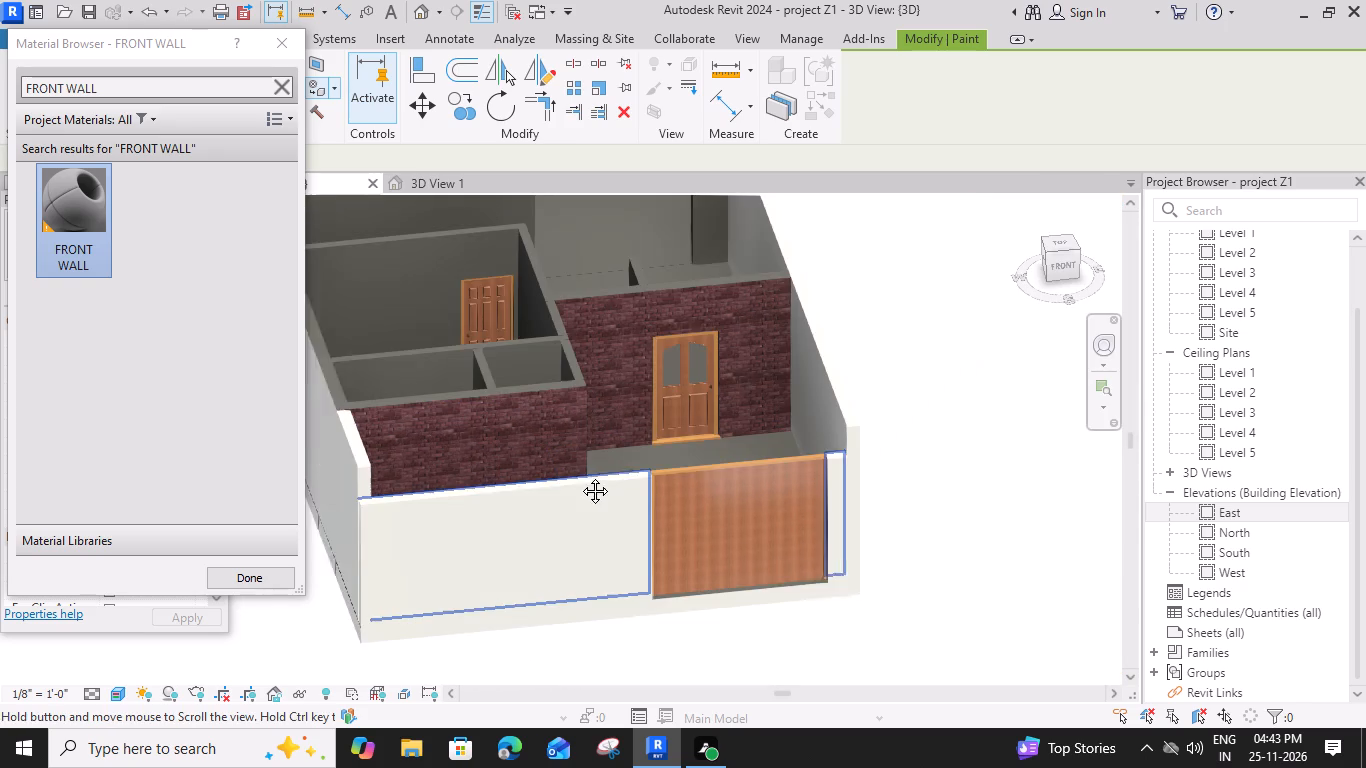
{"action": "middle_click_drag", "start_coordinate": [639, 458], "coordinate": [423, 489], "text": "shift"}
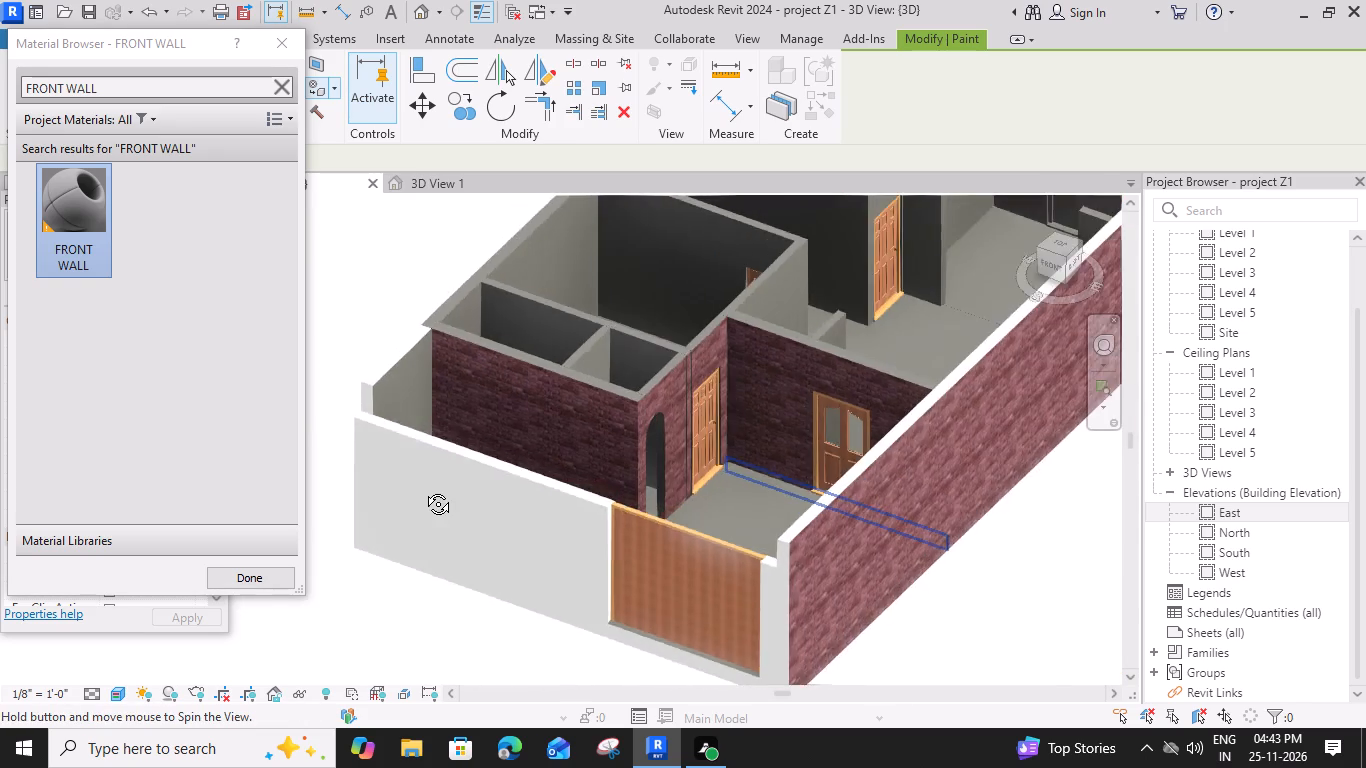
{"action": "middle_click_drag", "start_coordinate": [423, 489], "coordinate": [415, 490], "text": "shift"}
{"action": "left_click", "coordinate": [581, 339]}
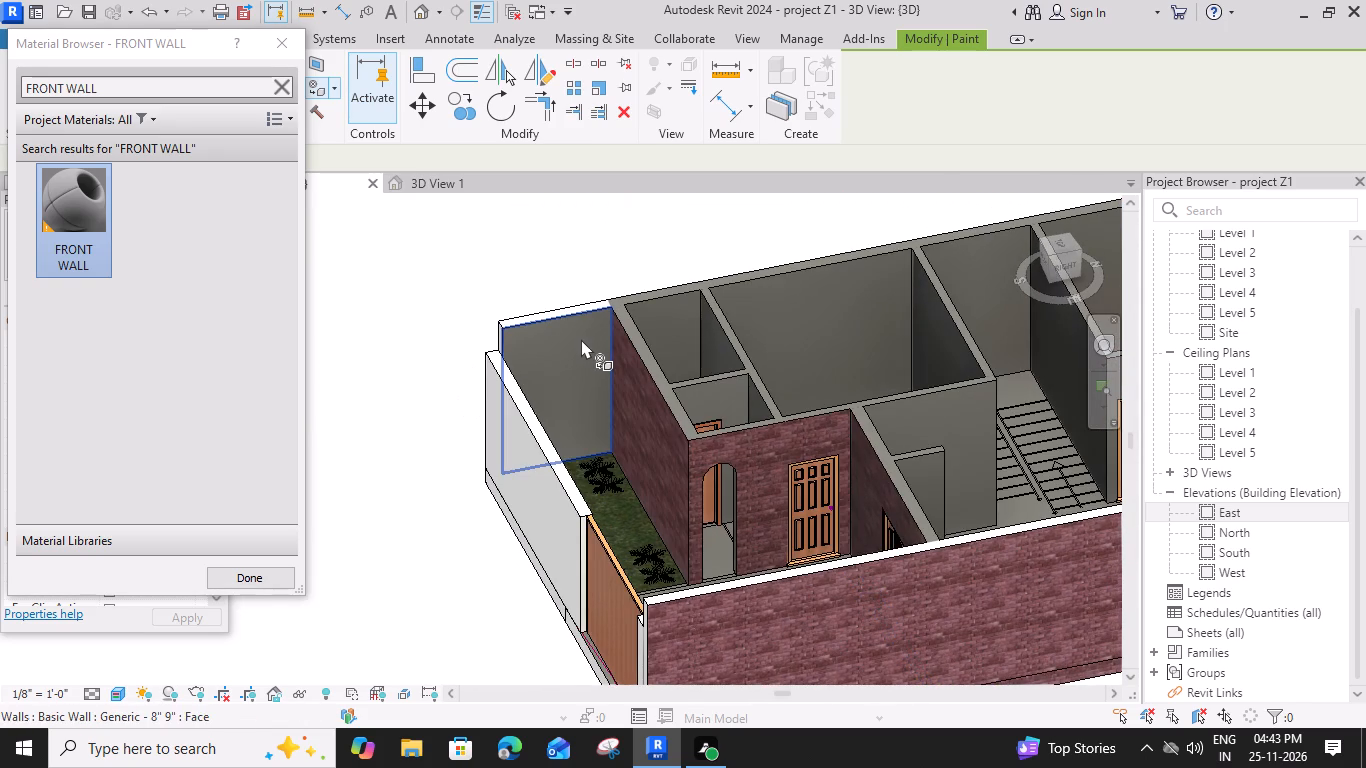
Paint the narrow jamb face of the front wall beside the garage door, at the outer corner, with FRONT WALL.
{"action": "scroll", "coordinate": [581, 339], "scroll_direction": "down", "scroll_amount": 5}
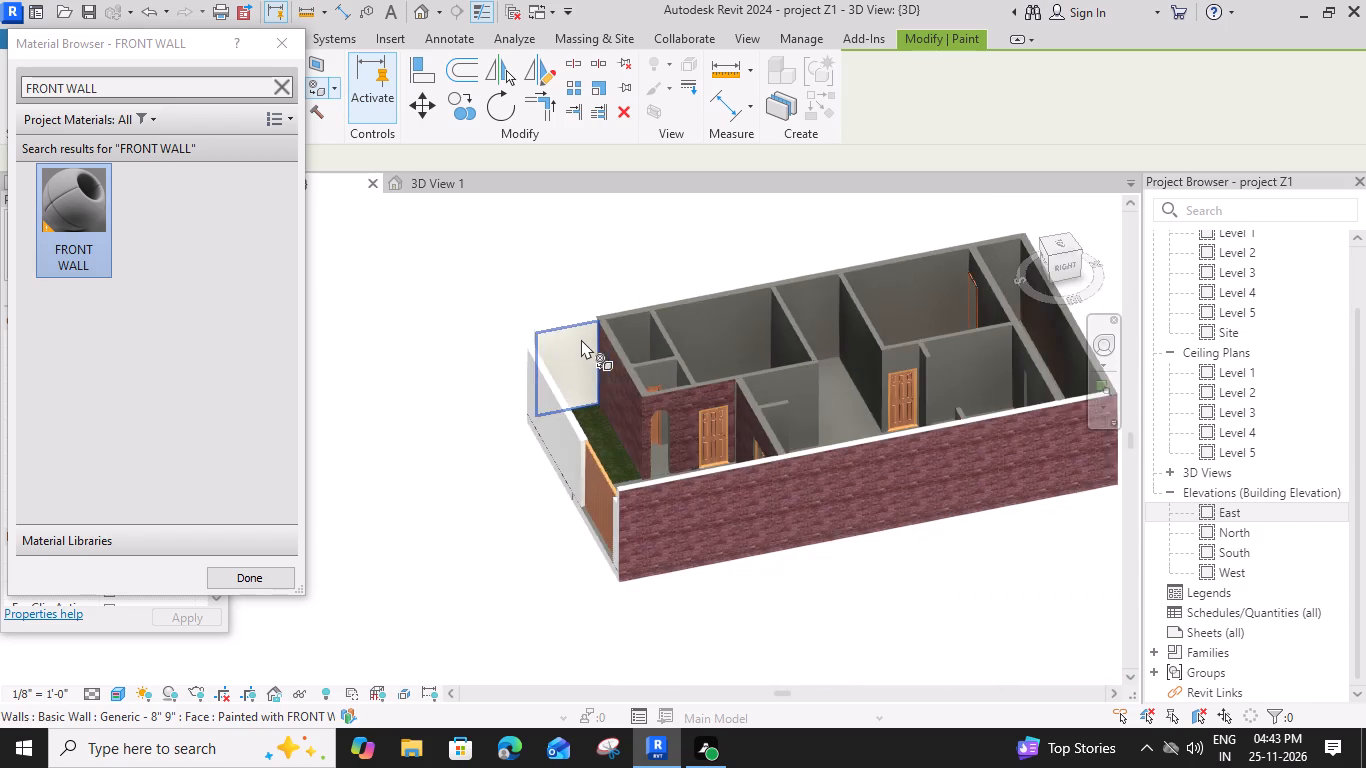
{"action": "middle_click_drag", "start_coordinate": [599, 433], "coordinate": [740, 485], "text": "shift"}
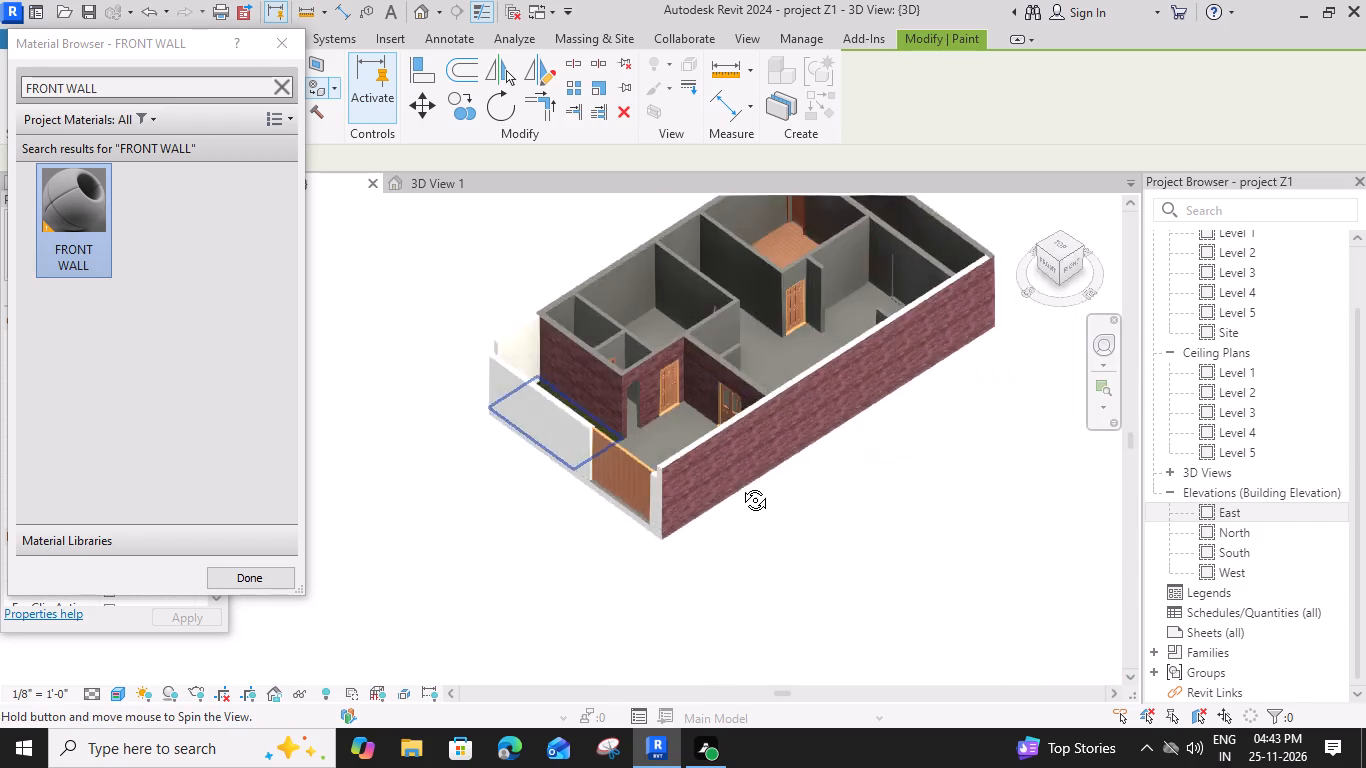
{"action": "middle_click_drag", "start_coordinate": [740, 485], "coordinate": [898, 415], "text": "shift"}
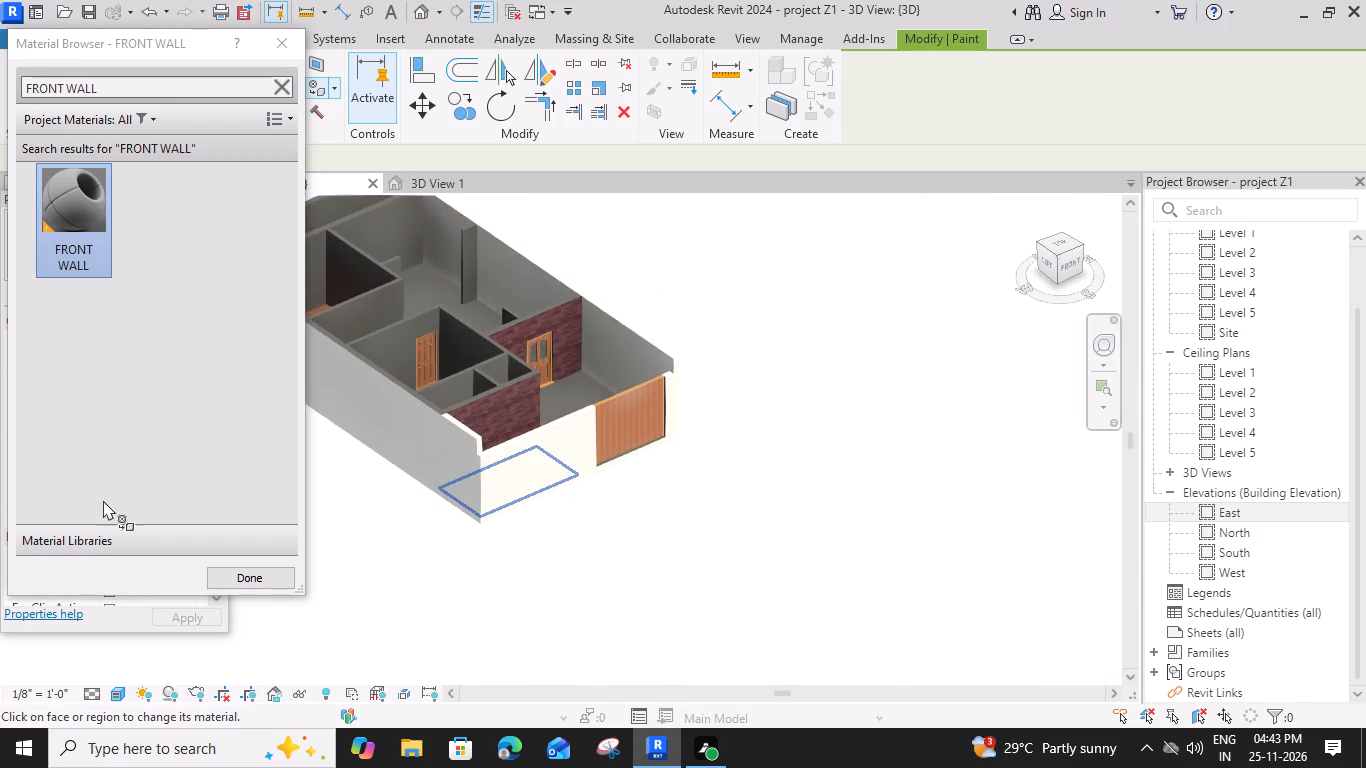
{"action": "scroll", "coordinate": [667, 376], "scroll_direction": "up", "scroll_amount": 5}
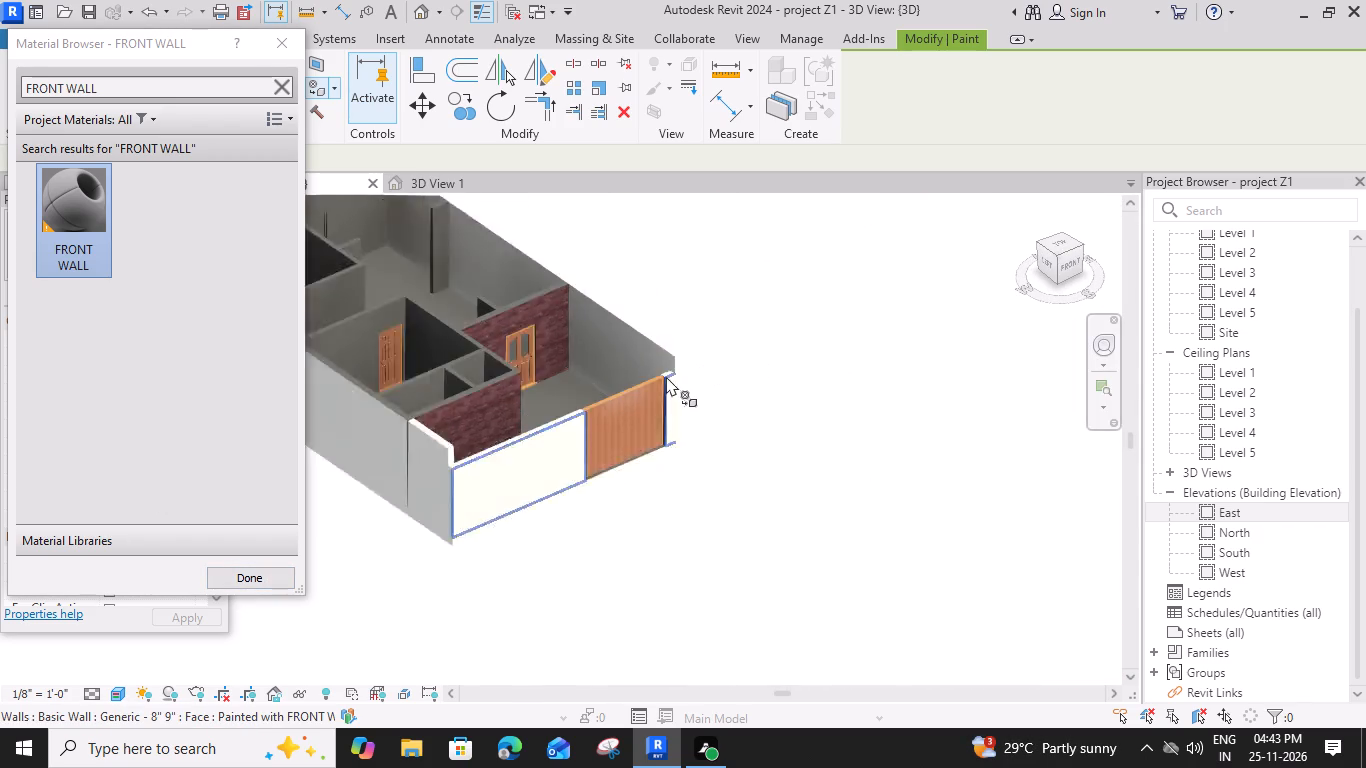
{"action": "scroll", "coordinate": [662, 379], "scroll_direction": "up", "scroll_amount": 11}
{"action": "left_click", "coordinate": [666, 394]}
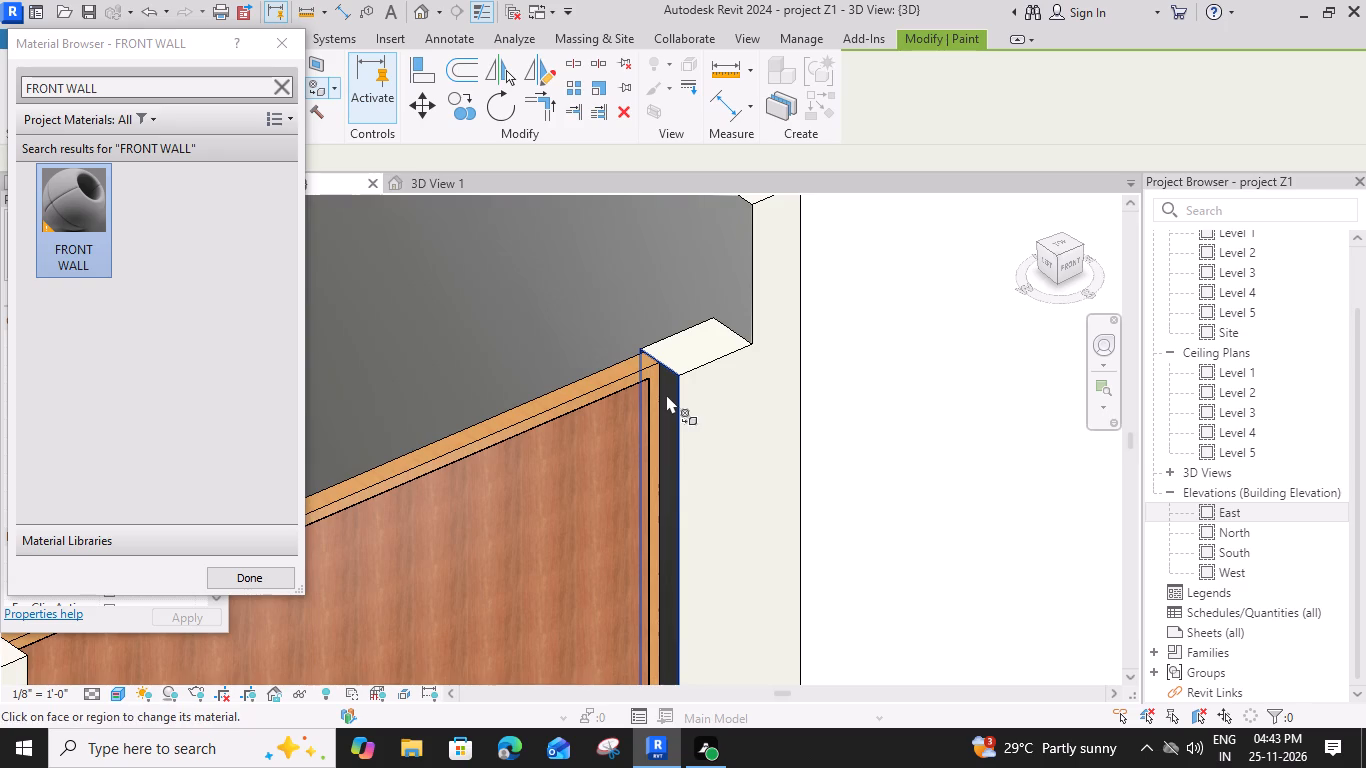
Examine the wall faces around the garage door and garden from several sides, and end the painting.
{"action": "scroll", "coordinate": [664, 465], "scroll_direction": "down", "scroll_amount": 9}
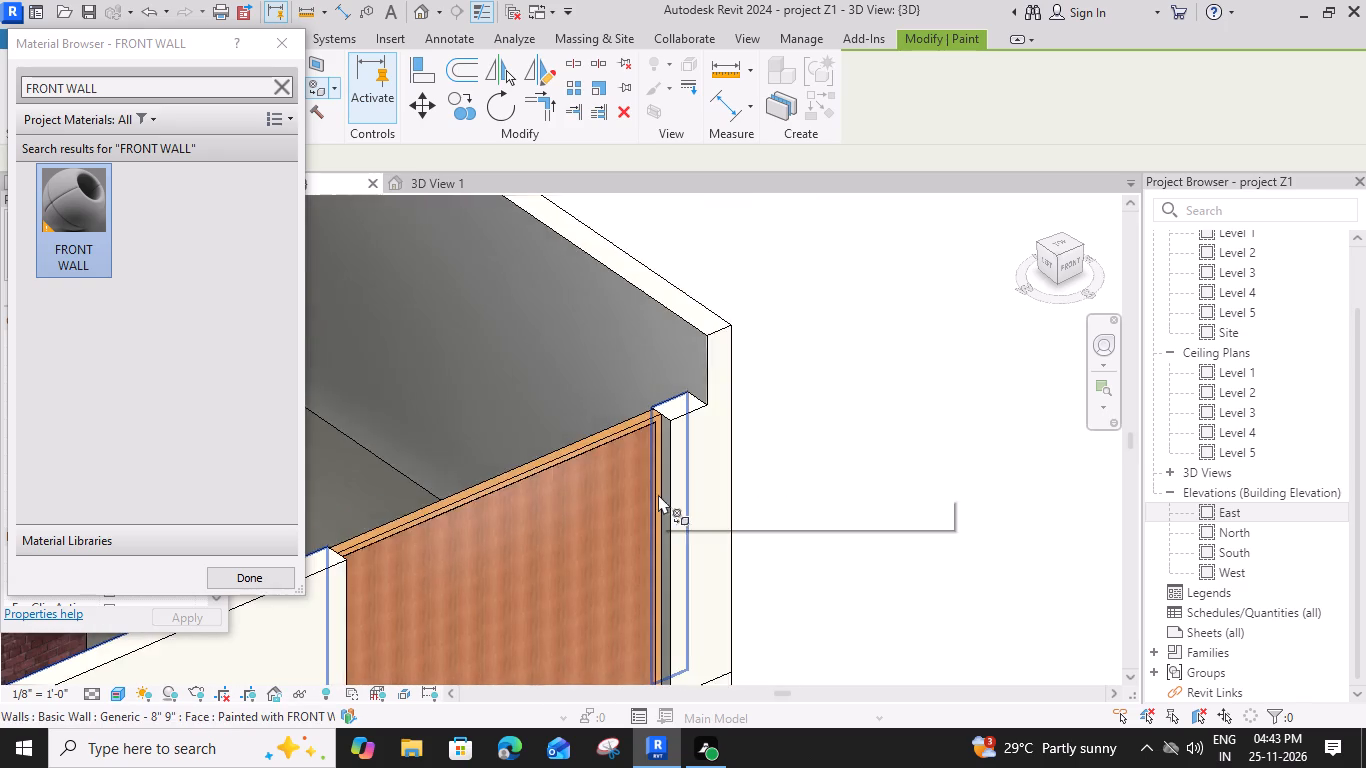
{"action": "middle_click_drag", "start_coordinate": [571, 453], "coordinate": [685, 509], "text": "shift"}
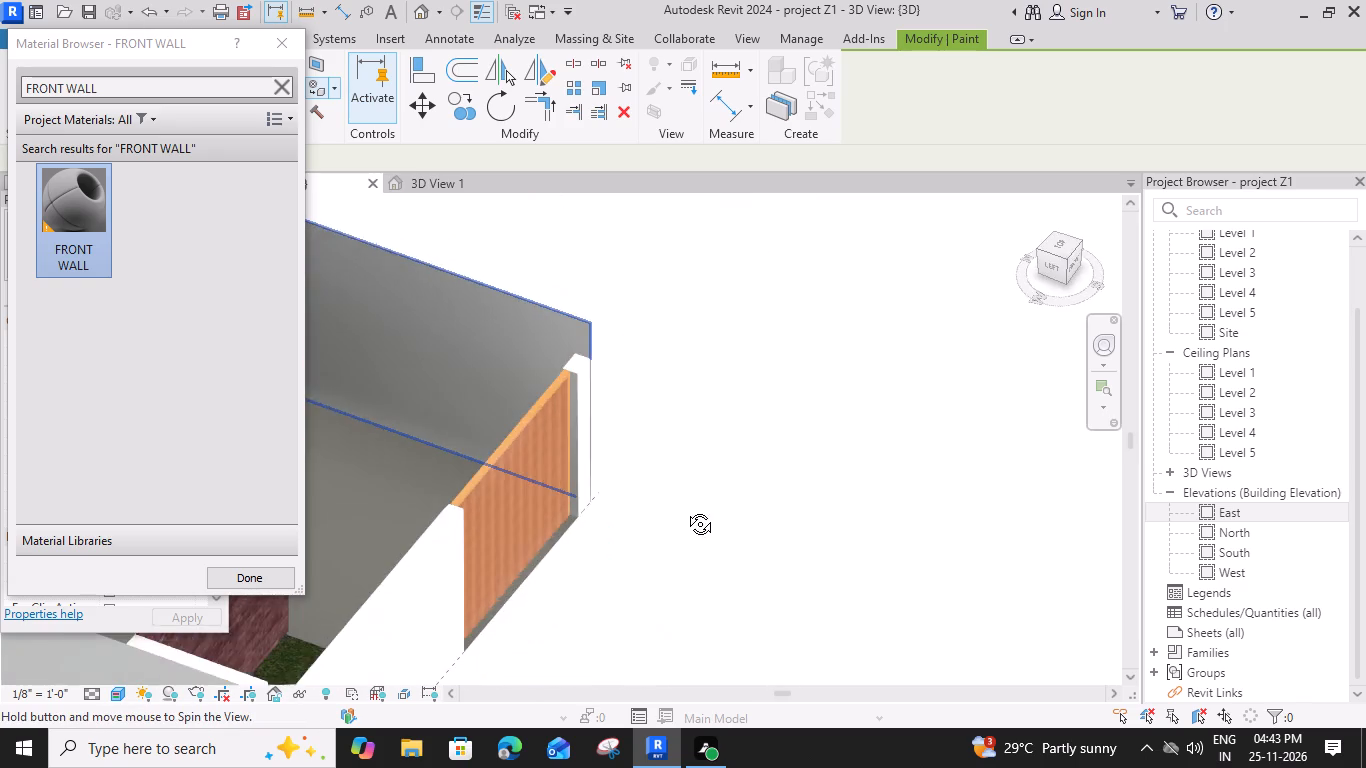
{"action": "middle_click_drag", "start_coordinate": [685, 509], "coordinate": [718, 476], "text": "shift"}
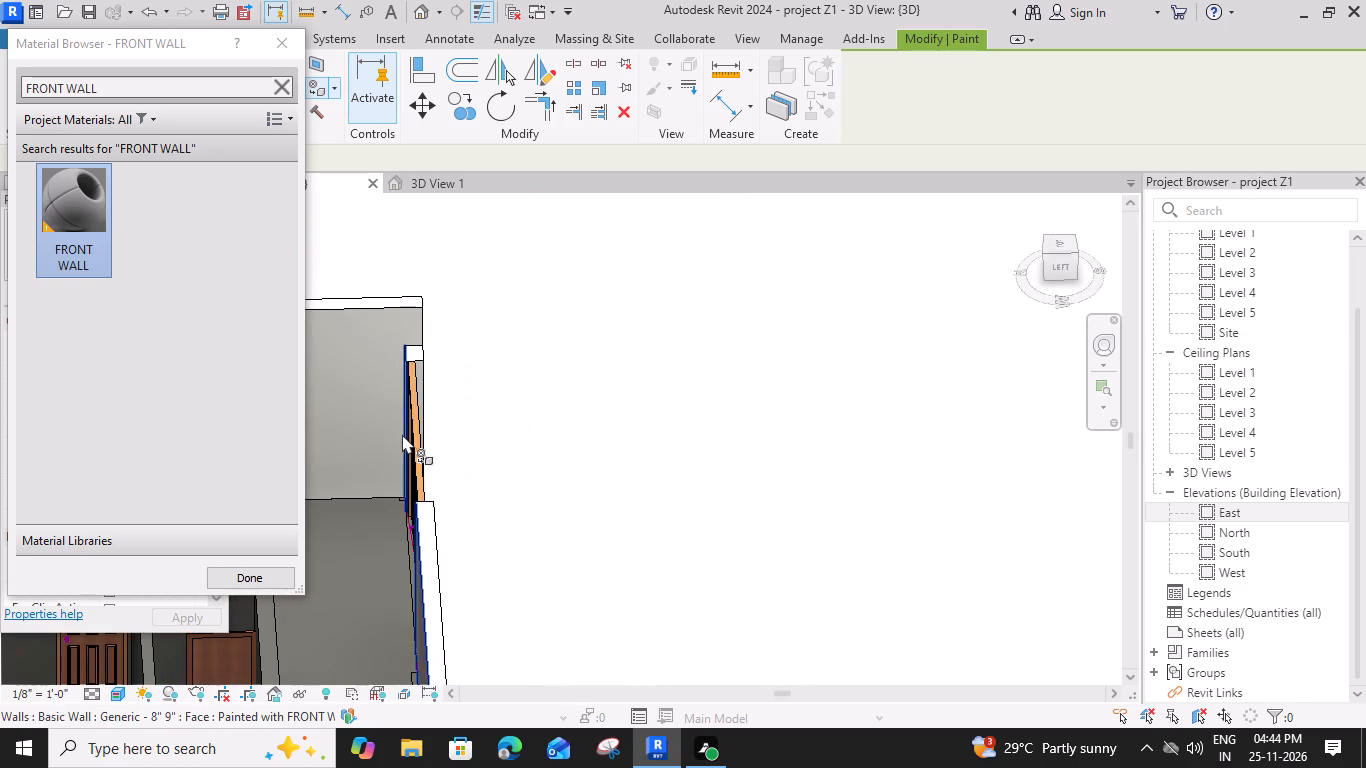
{"action": "middle_click_drag", "start_coordinate": [402, 434], "coordinate": [554, 429]}
{"action": "middle_click_drag", "start_coordinate": [495, 436], "coordinate": [565, 438], "text": "shift"}
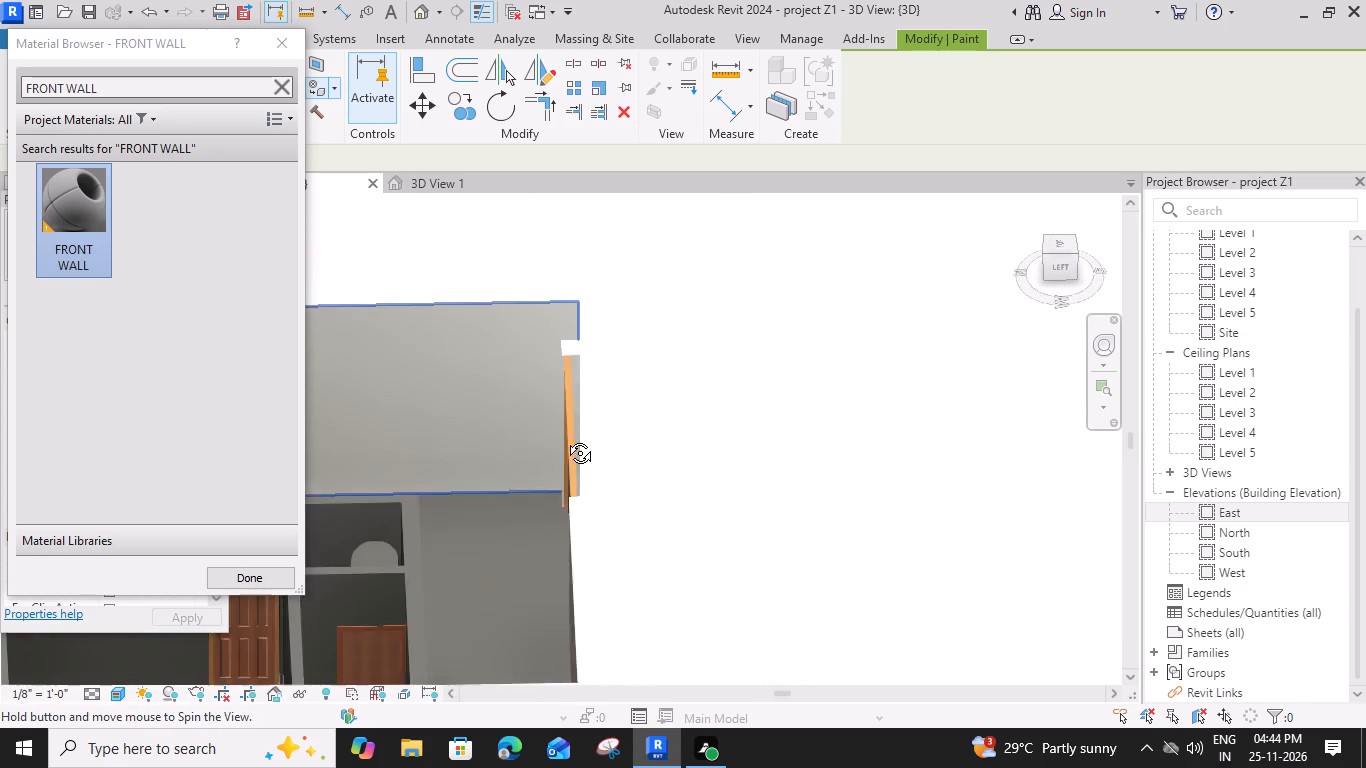
{"action": "middle_click_drag", "start_coordinate": [565, 438], "coordinate": [583, 477], "text": "shift"}
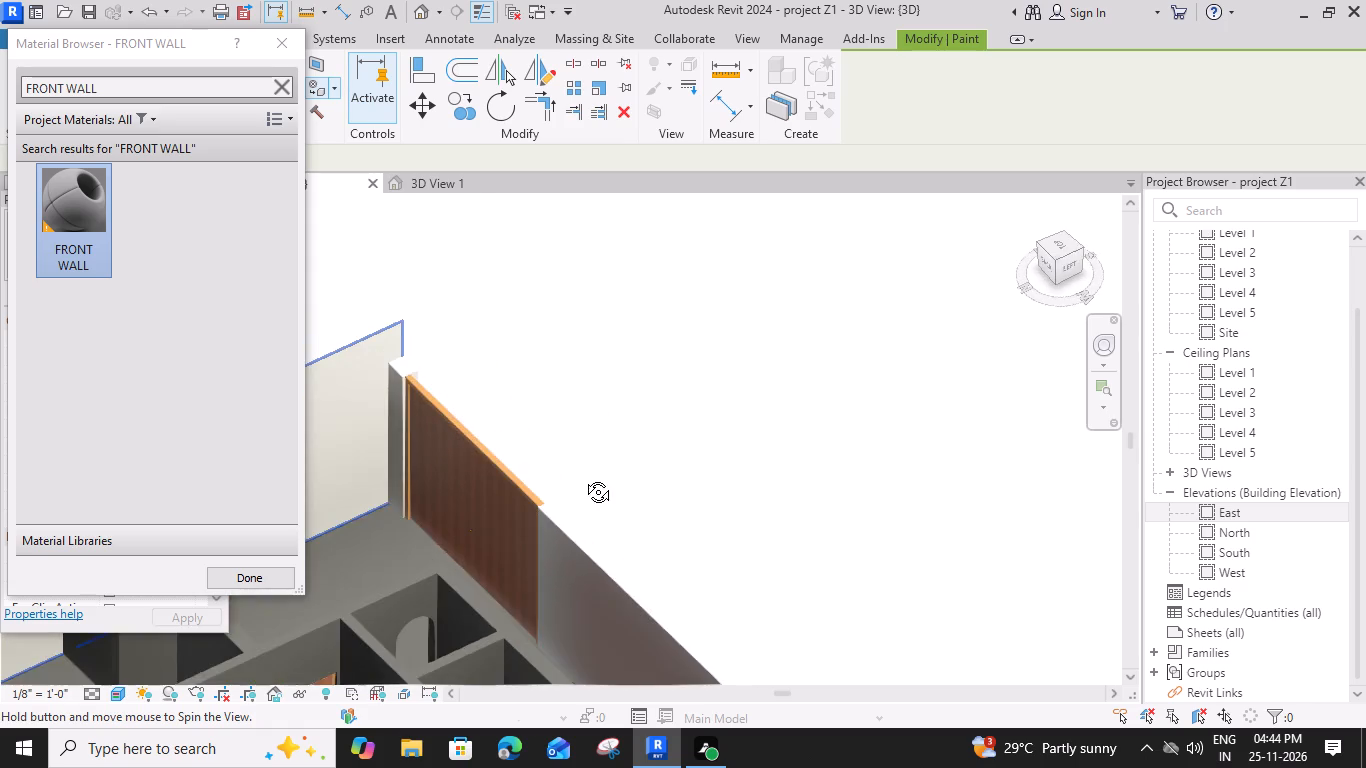
{"action": "middle_click_drag", "start_coordinate": [583, 477], "coordinate": [699, 516], "text": "shift"}
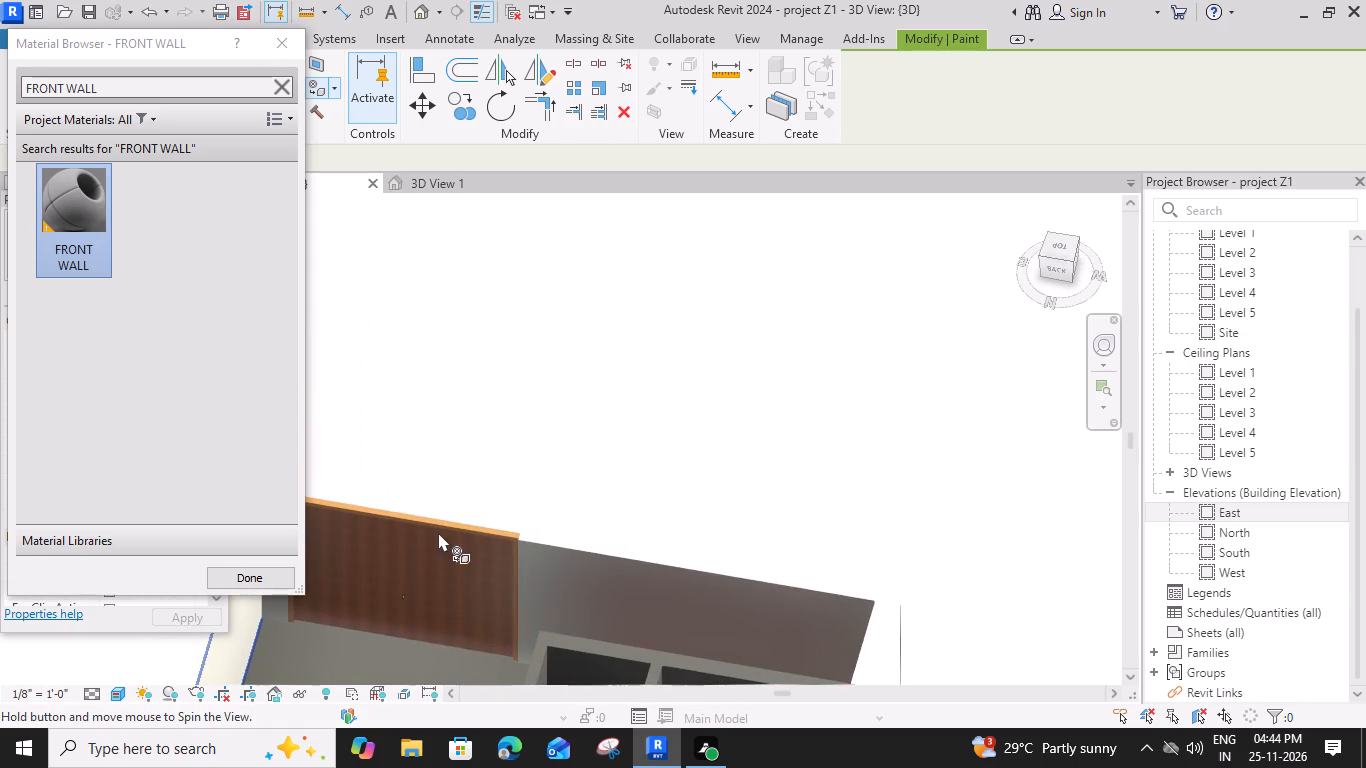
{"action": "middle_click_drag", "start_coordinate": [341, 539], "coordinate": [553, 503], "text": "shift"}
{"action": "middle_click_drag", "start_coordinate": [540, 504], "coordinate": [542, 516], "text": "shift"}
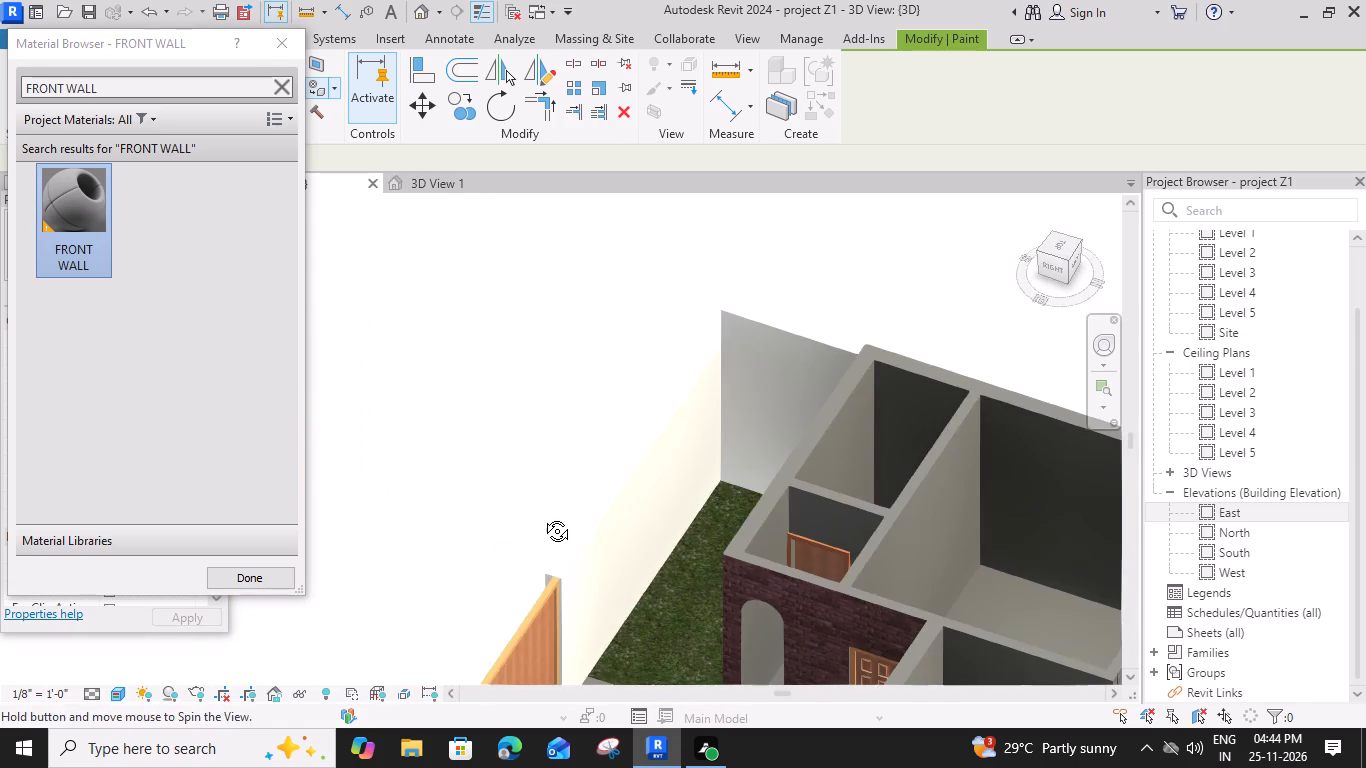
{"action": "middle_click_drag", "start_coordinate": [542, 516], "coordinate": [735, 507], "text": "shift"}
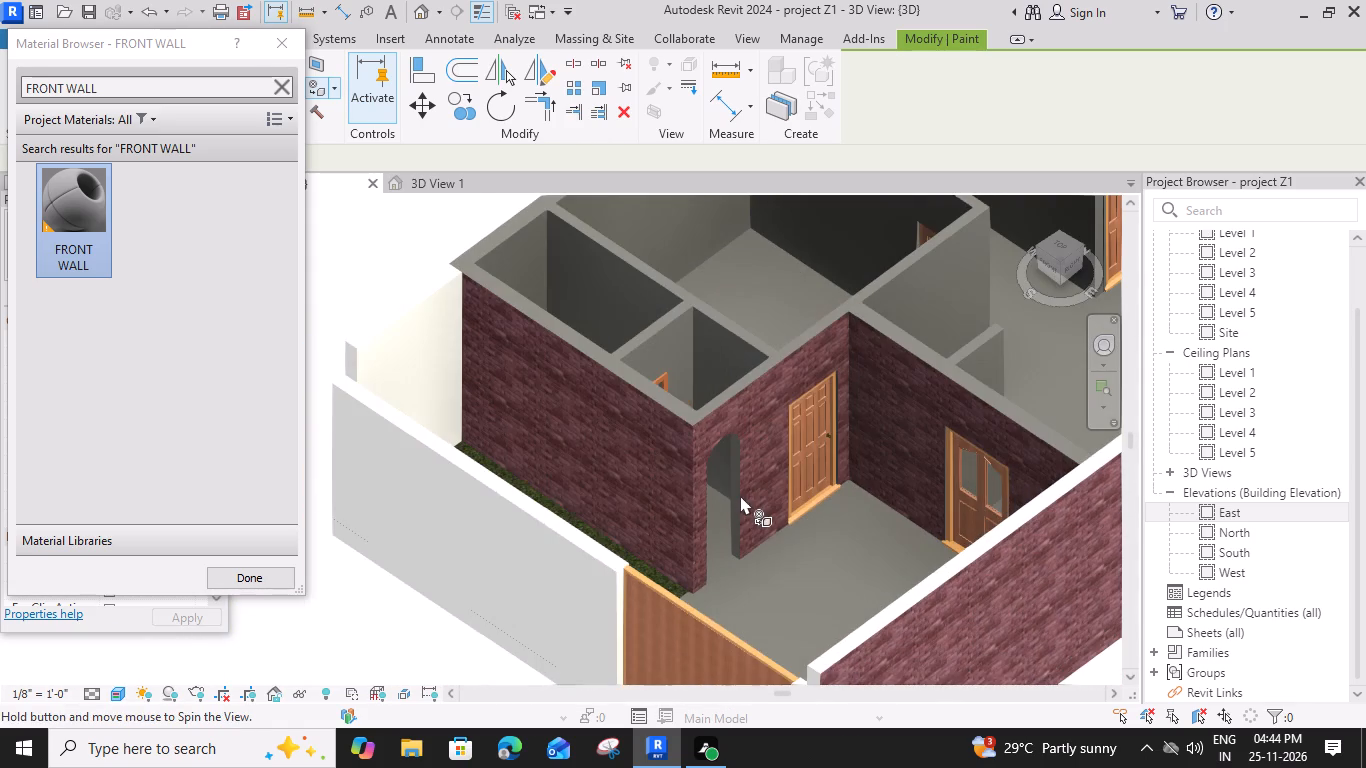
{"action": "left_click", "coordinate": [278, 571]}
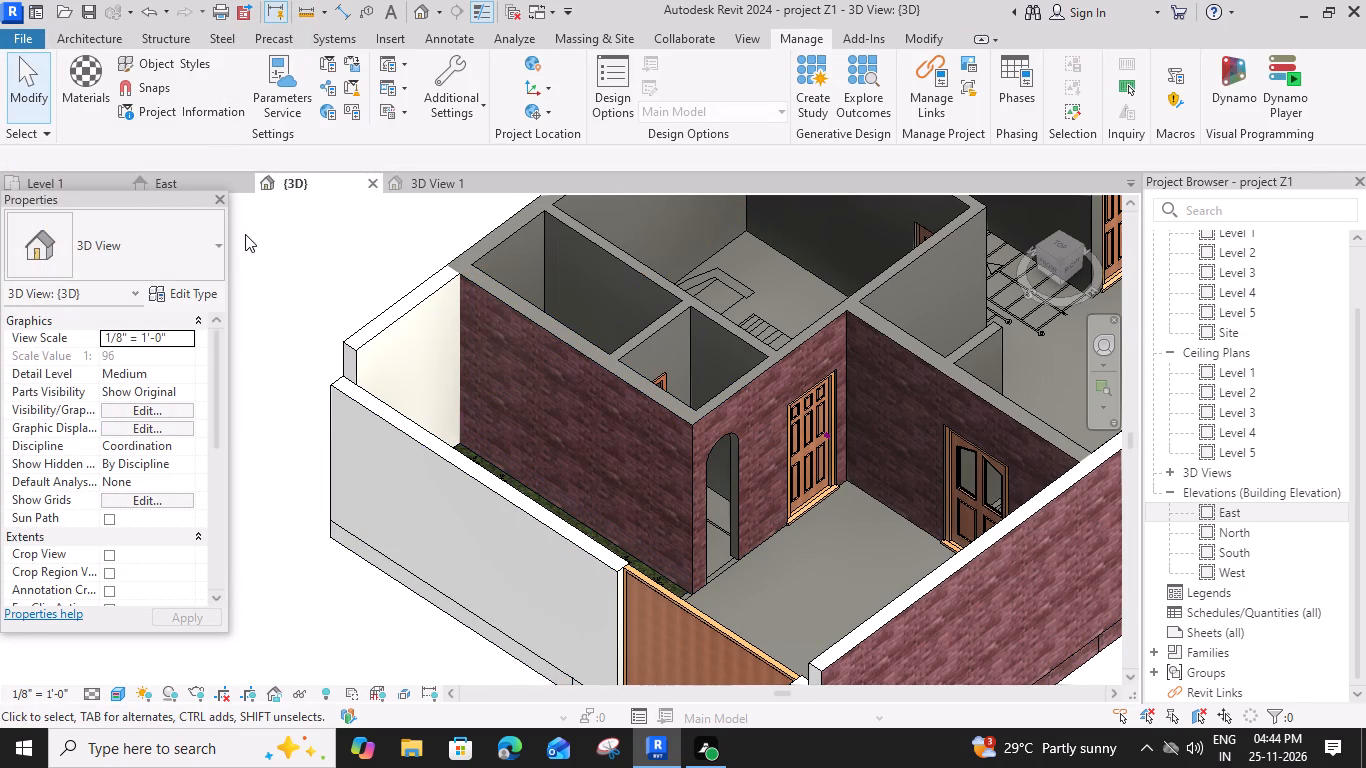
Repaint the interior face of the long side wall running past the garage area with Brick, Common.
{"action": "left_click", "coordinate": [690, 338]}
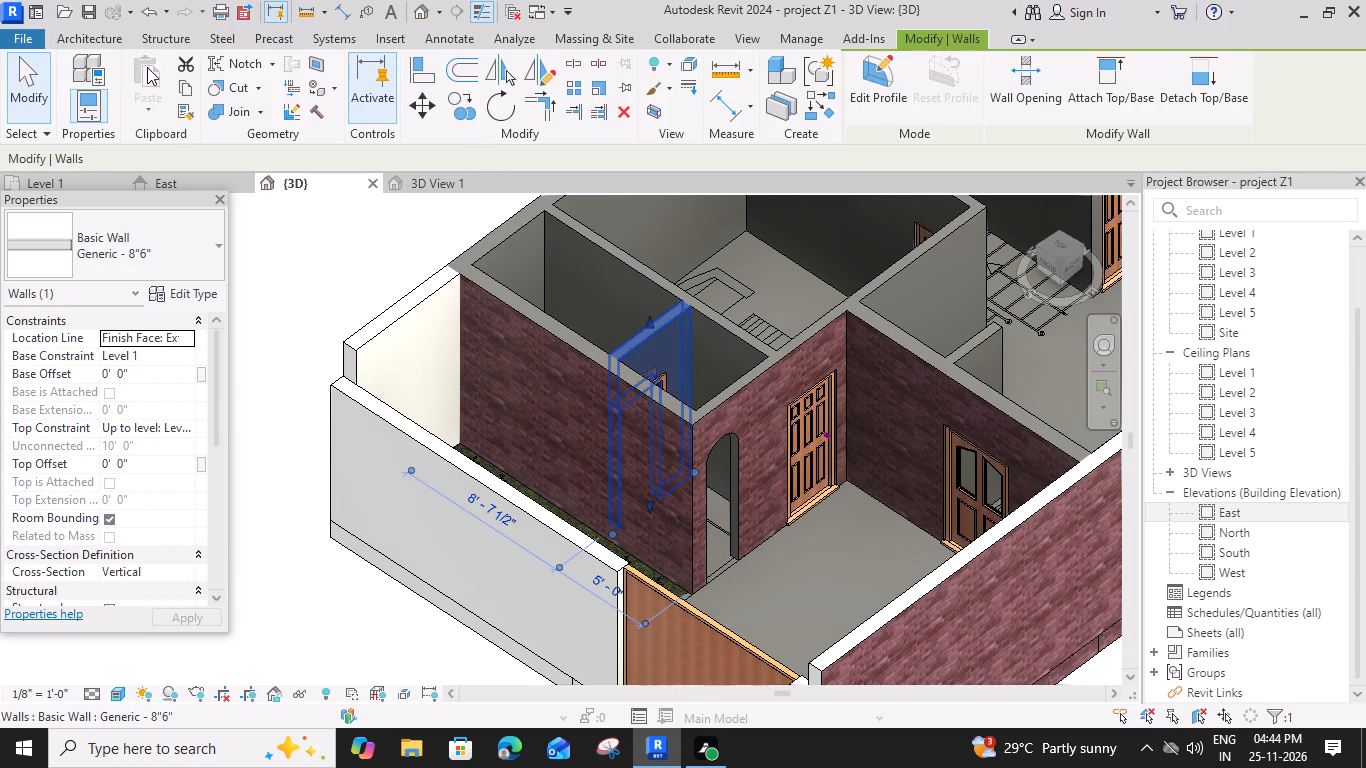
{"action": "left_click", "coordinate": [336, 86]}
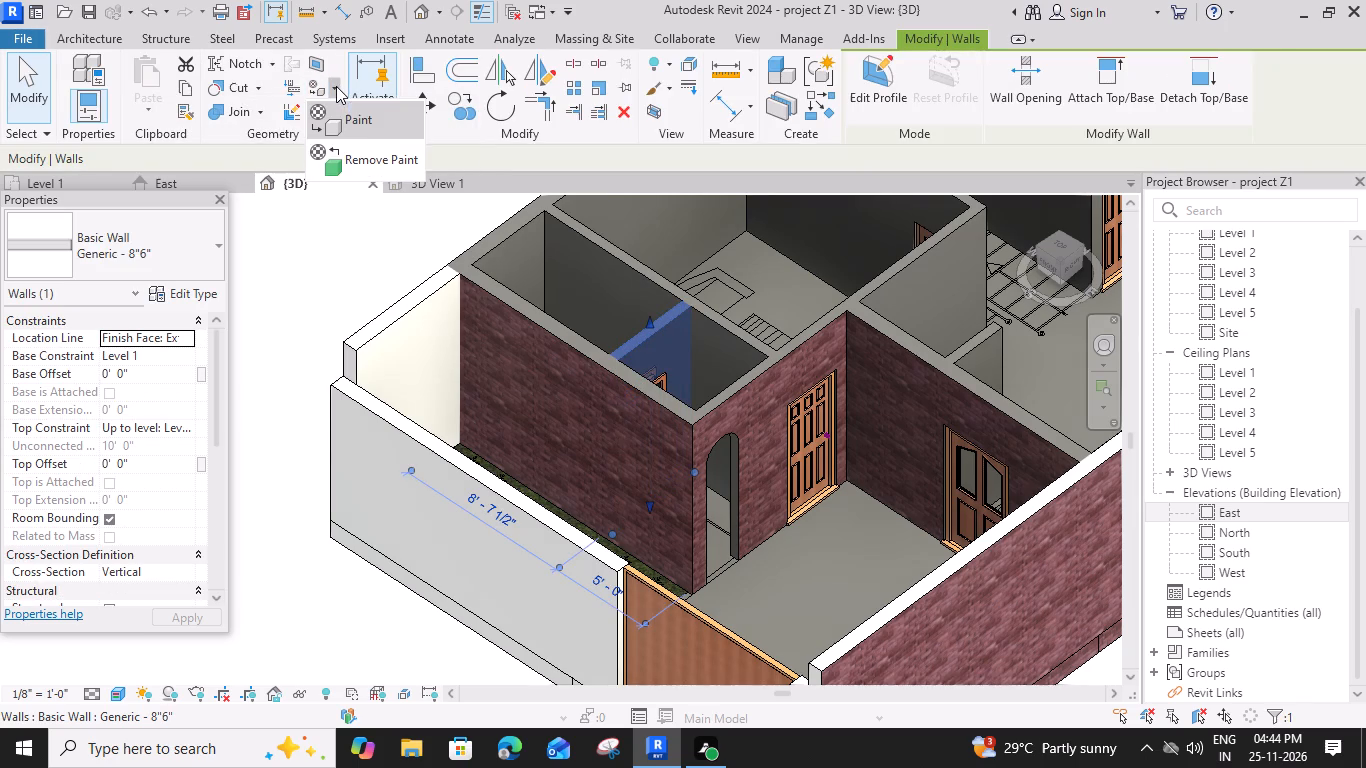
{"action": "left_click", "coordinate": [357, 134]}
{"action": "left_click", "coordinate": [330, 91]}
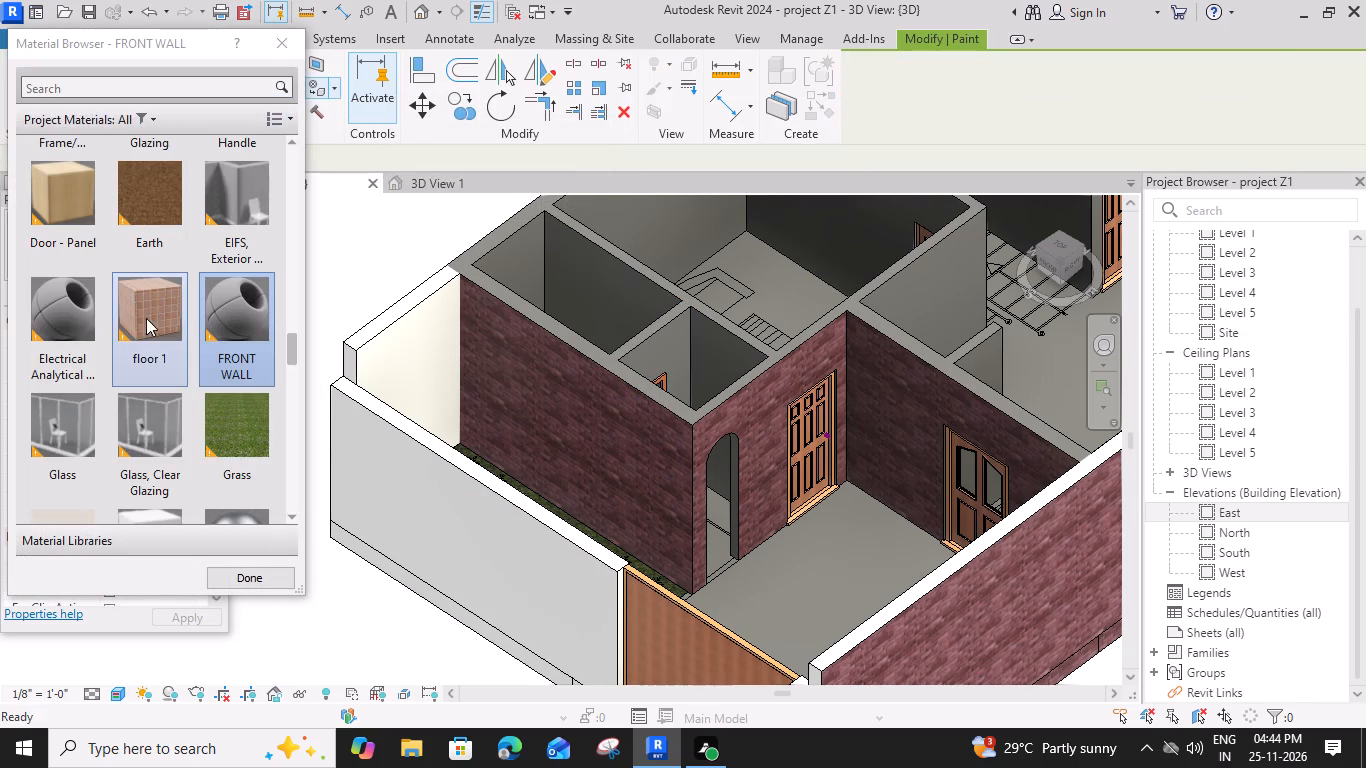
{"action": "scroll", "coordinate": [194, 368], "scroll_direction": "down", "scroll_amount": 3}
{"action": "scroll", "coordinate": [193, 369], "scroll_direction": "up", "scroll_amount": 1}
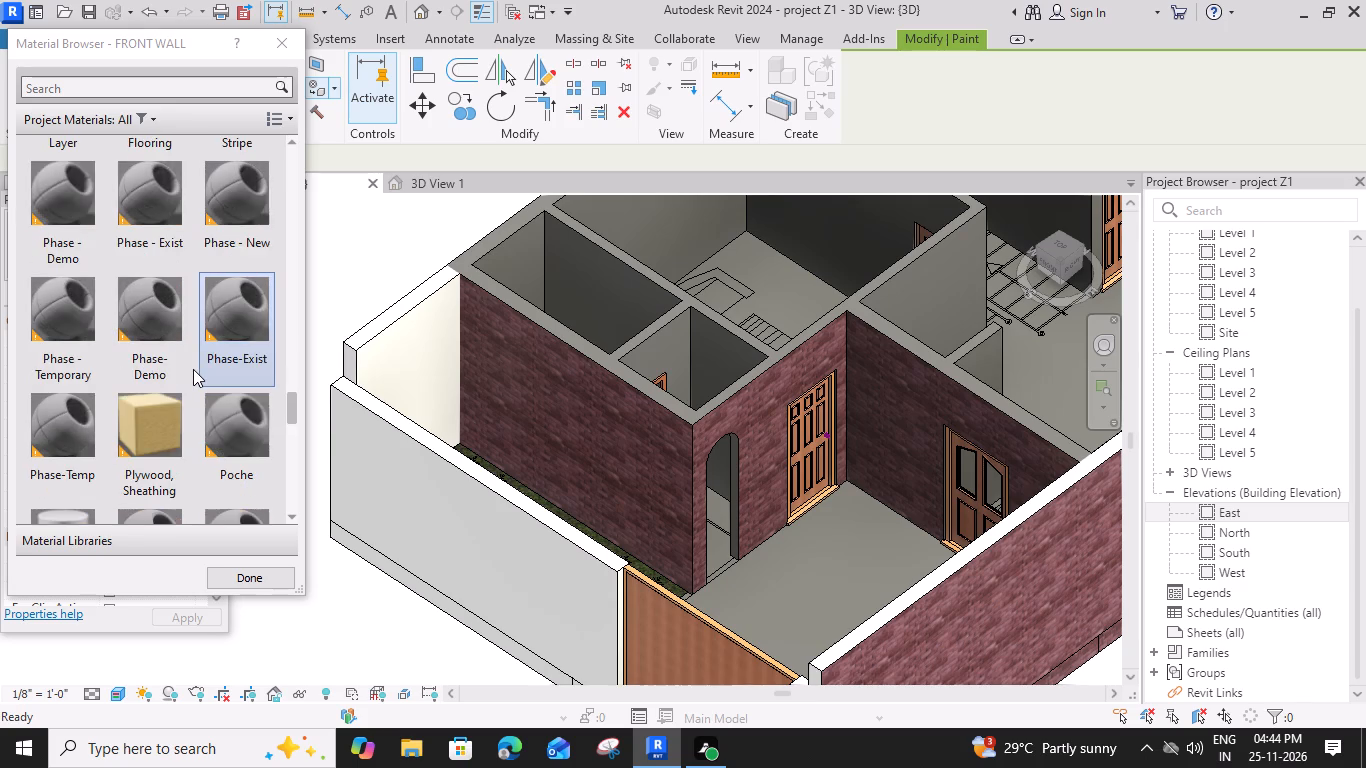
{"action": "scroll", "coordinate": [193, 369], "scroll_direction": "down", "scroll_amount": 8}
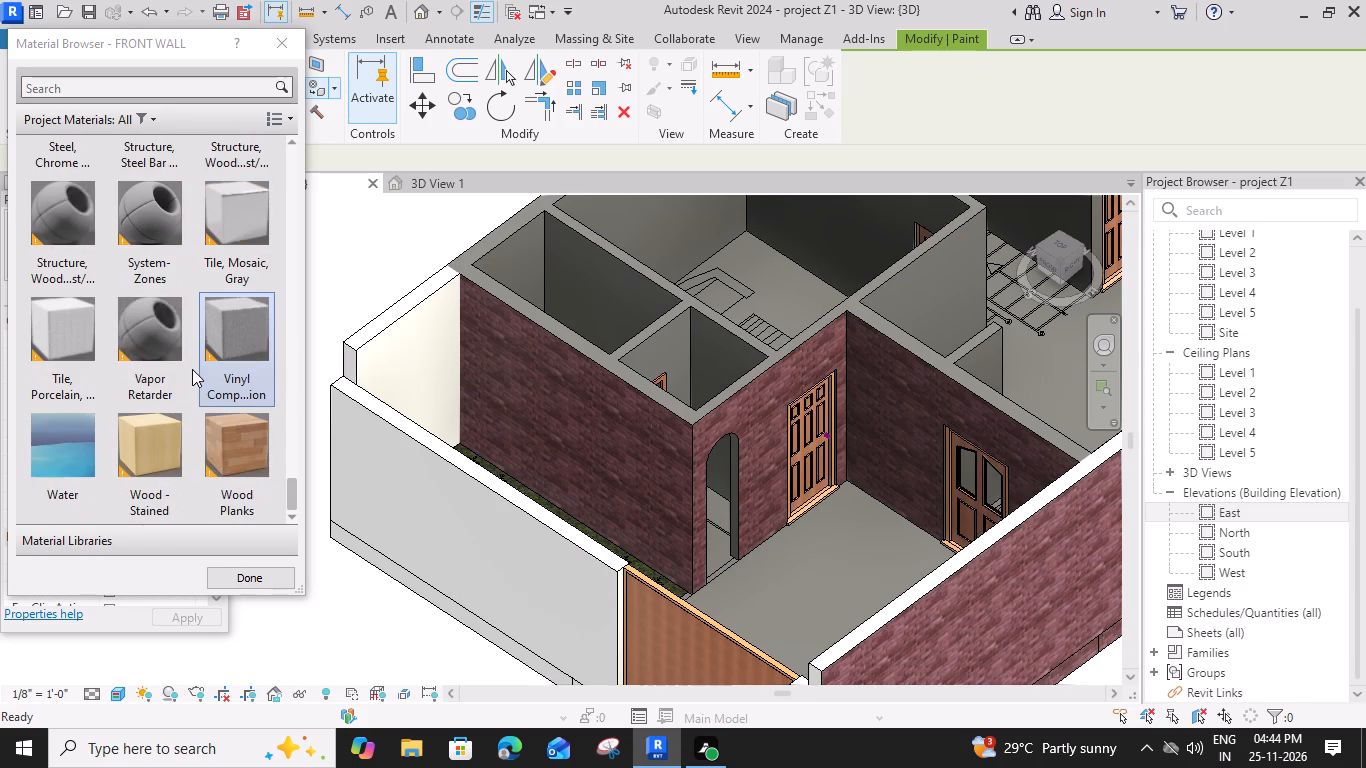
{"action": "scroll", "coordinate": [192, 369], "scroll_direction": "down", "scroll_amount": 3}
{"action": "scroll", "coordinate": [192, 369], "scroll_direction": "up", "scroll_amount": 3}
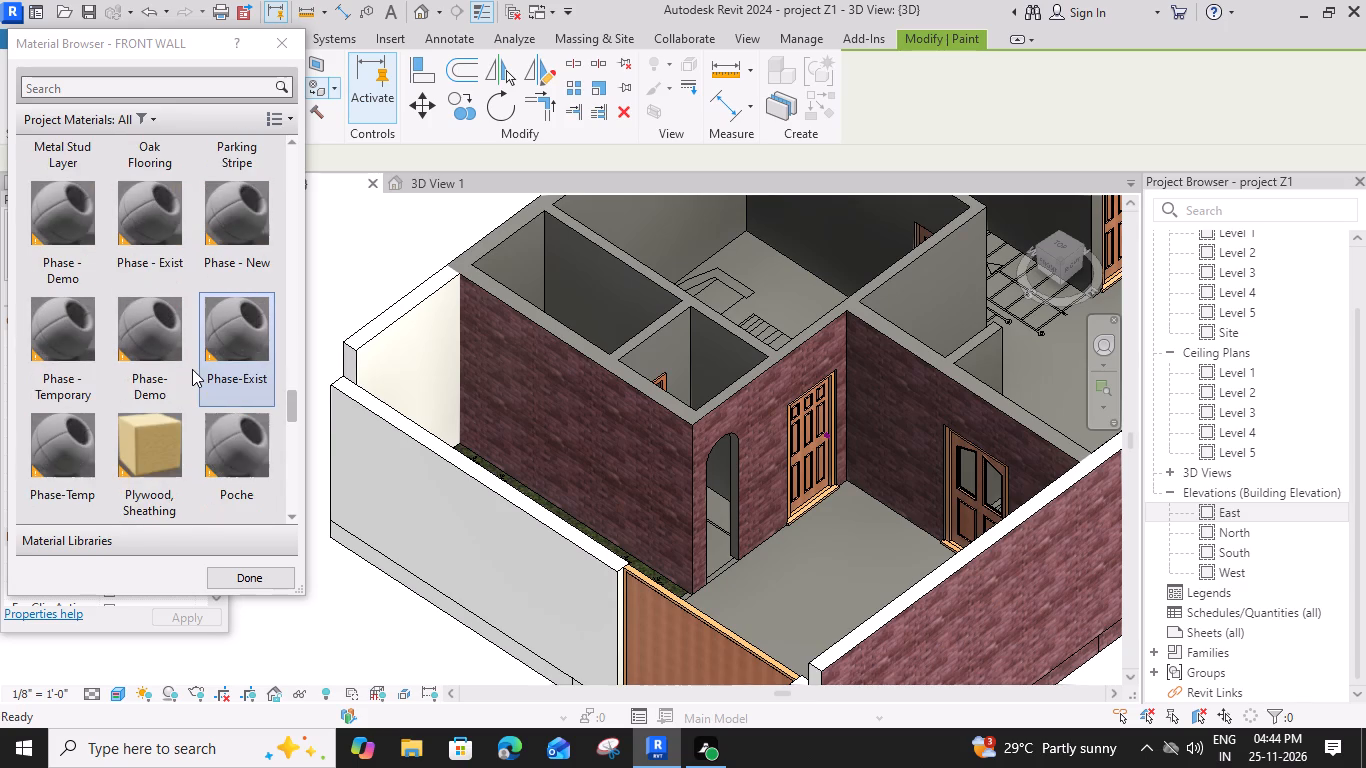
{"action": "scroll", "coordinate": [192, 369], "scroll_direction": "up", "scroll_amount": 4}
{"action": "scroll", "coordinate": [192, 369], "scroll_direction": "down", "scroll_amount": 3}
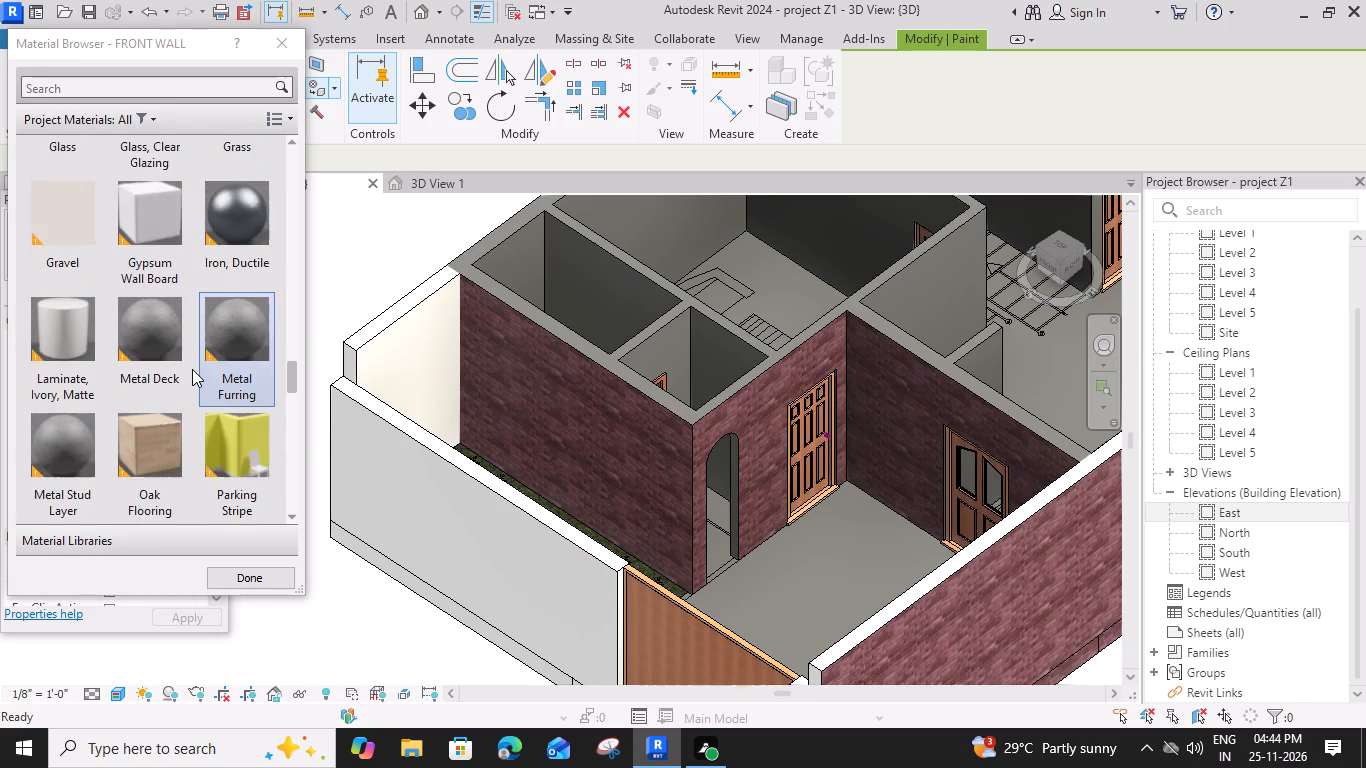
{"action": "scroll", "coordinate": [192, 369], "scroll_direction": "up", "scroll_amount": 4}
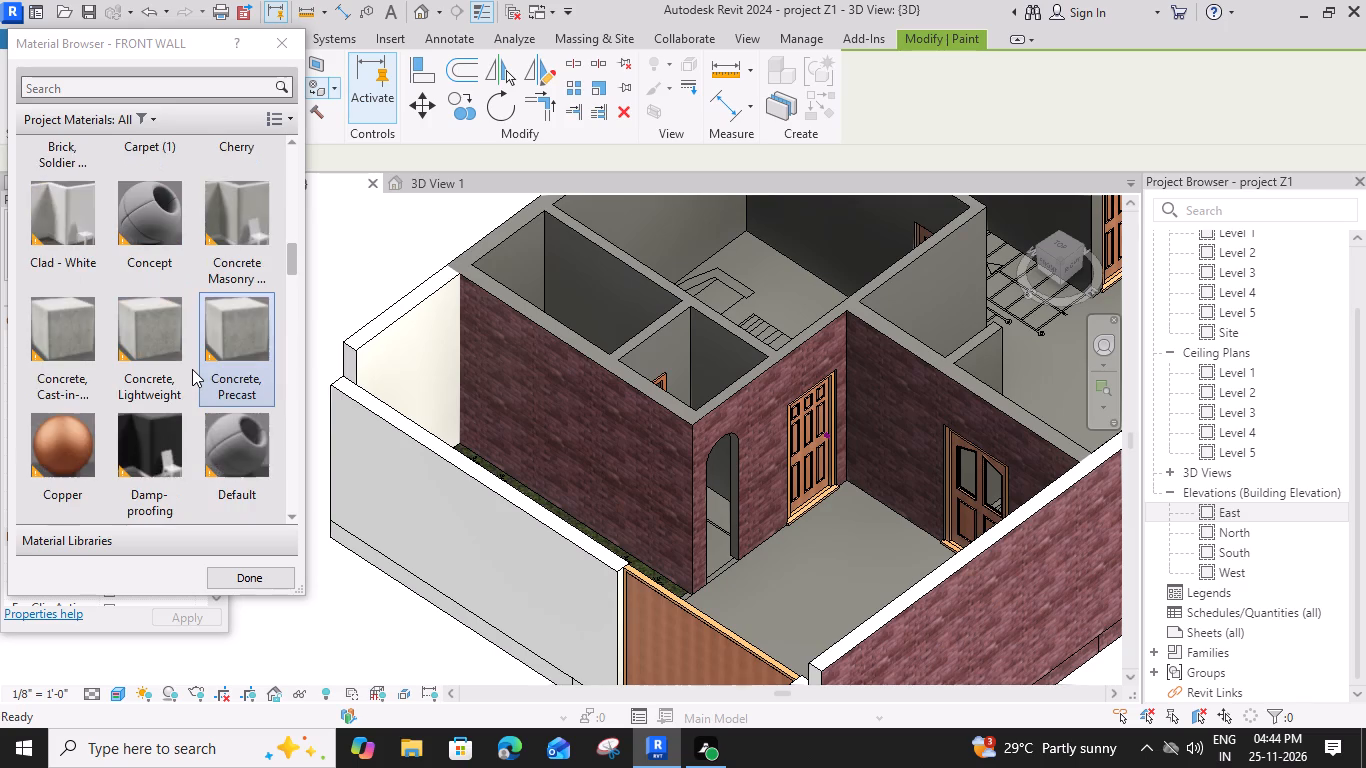
{"action": "scroll", "coordinate": [192, 369], "scroll_direction": "up", "scroll_amount": 1}
{"action": "left_click", "coordinate": [238, 339]}
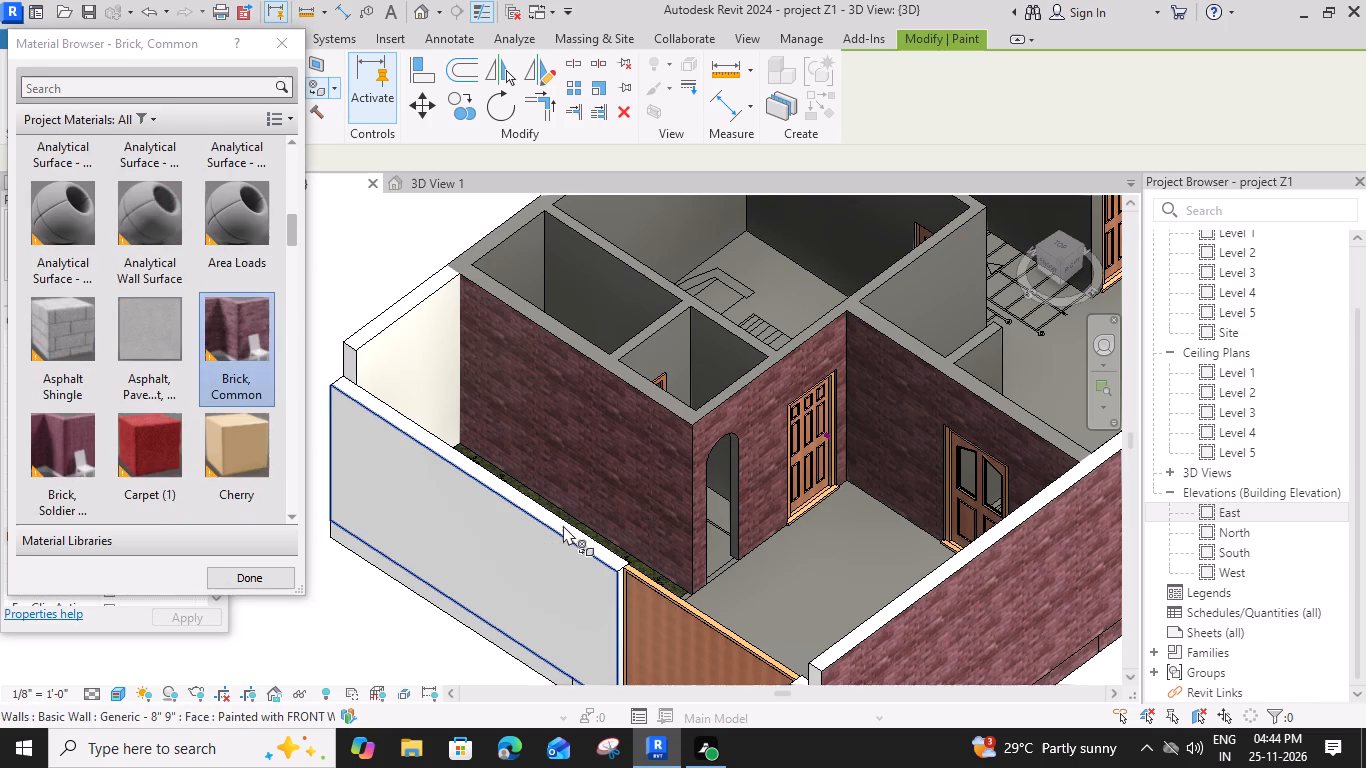
{"action": "scroll", "coordinate": [559, 506], "scroll_direction": "down", "scroll_amount": 2}
{"action": "middle_click_drag", "start_coordinate": [547, 508], "coordinate": [674, 547]}
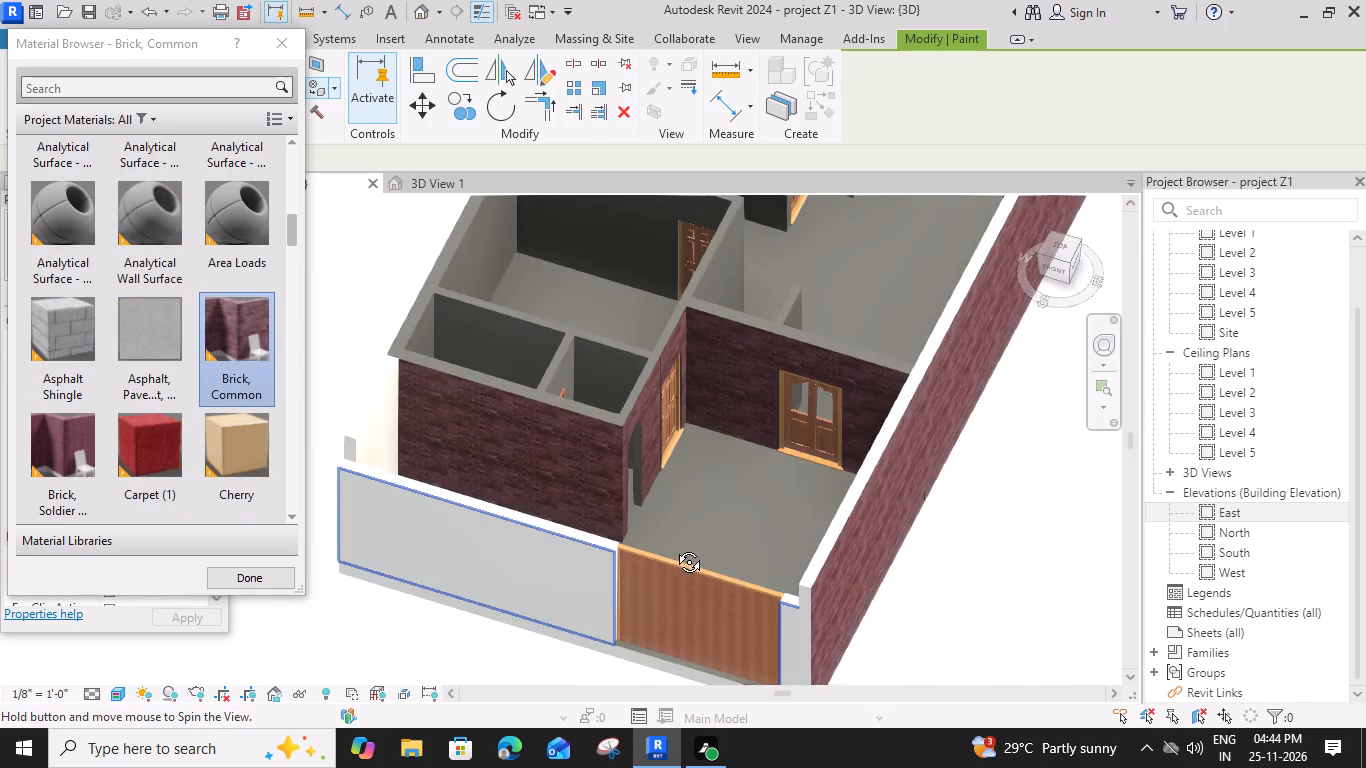
{"action": "middle_click_drag", "start_coordinate": [674, 547], "coordinate": [742, 522]}
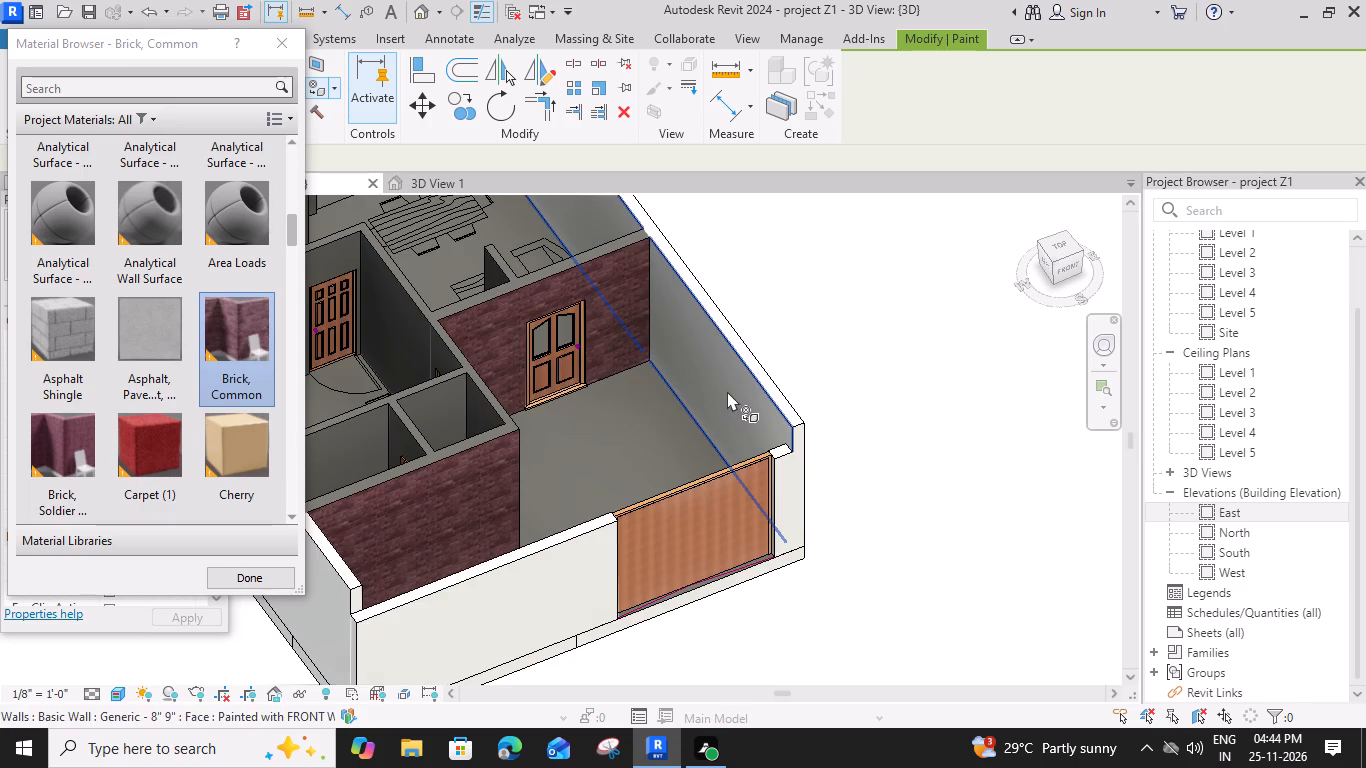
{"action": "left_click", "coordinate": [727, 391]}
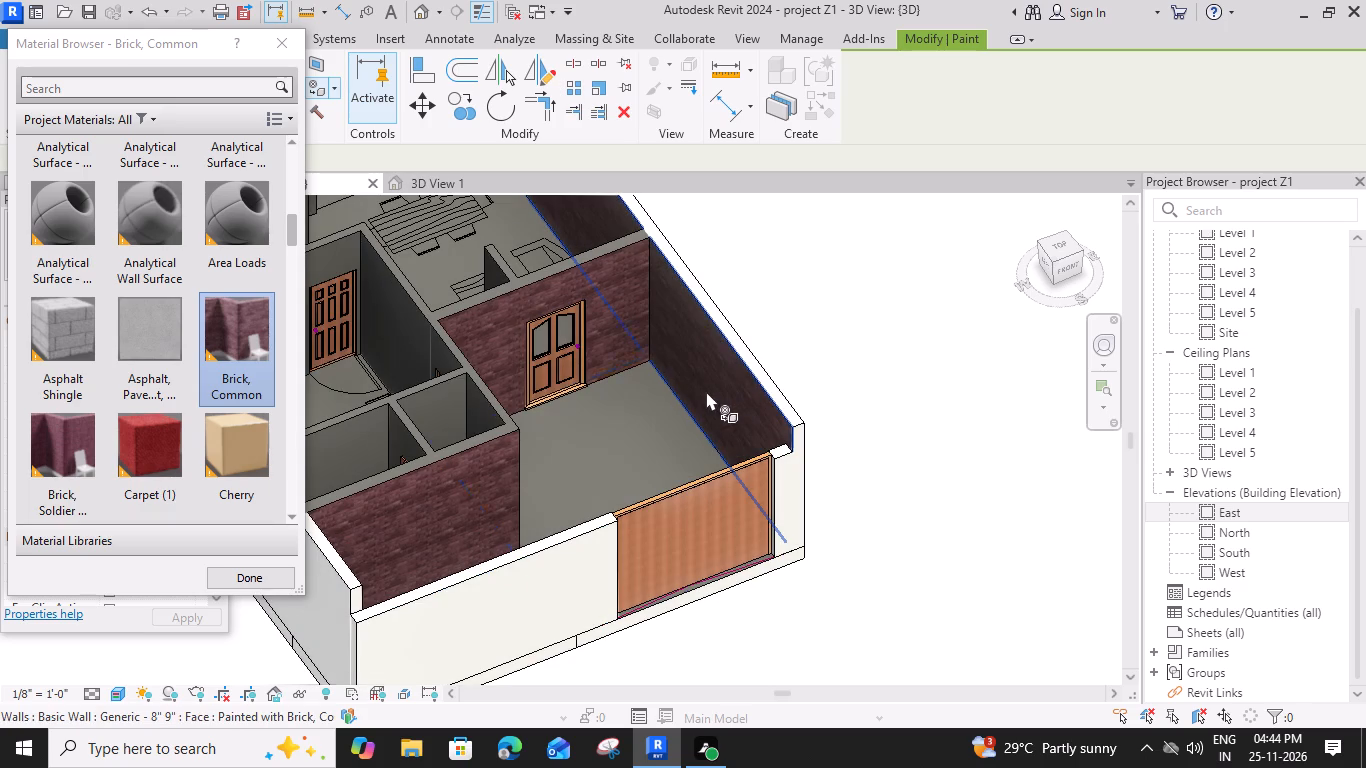
{"action": "left_click", "coordinate": [261, 571]}
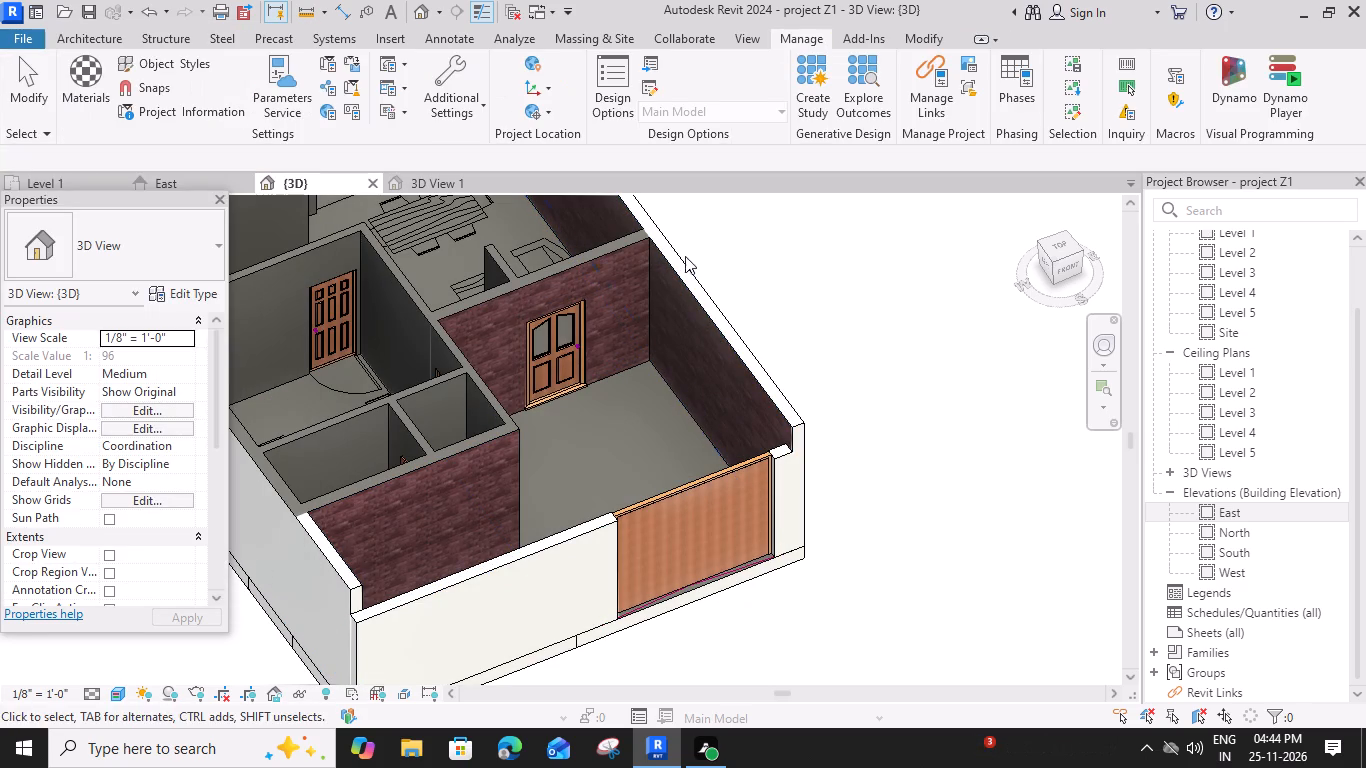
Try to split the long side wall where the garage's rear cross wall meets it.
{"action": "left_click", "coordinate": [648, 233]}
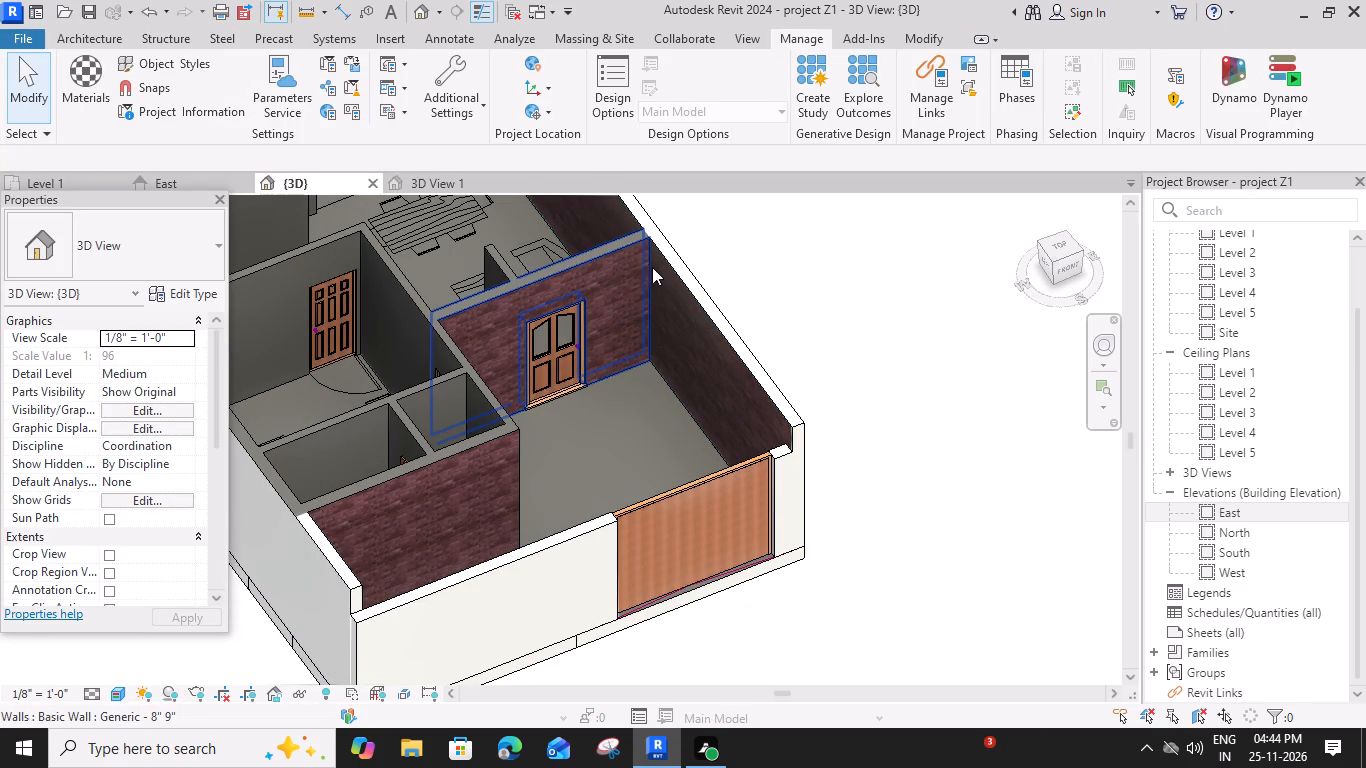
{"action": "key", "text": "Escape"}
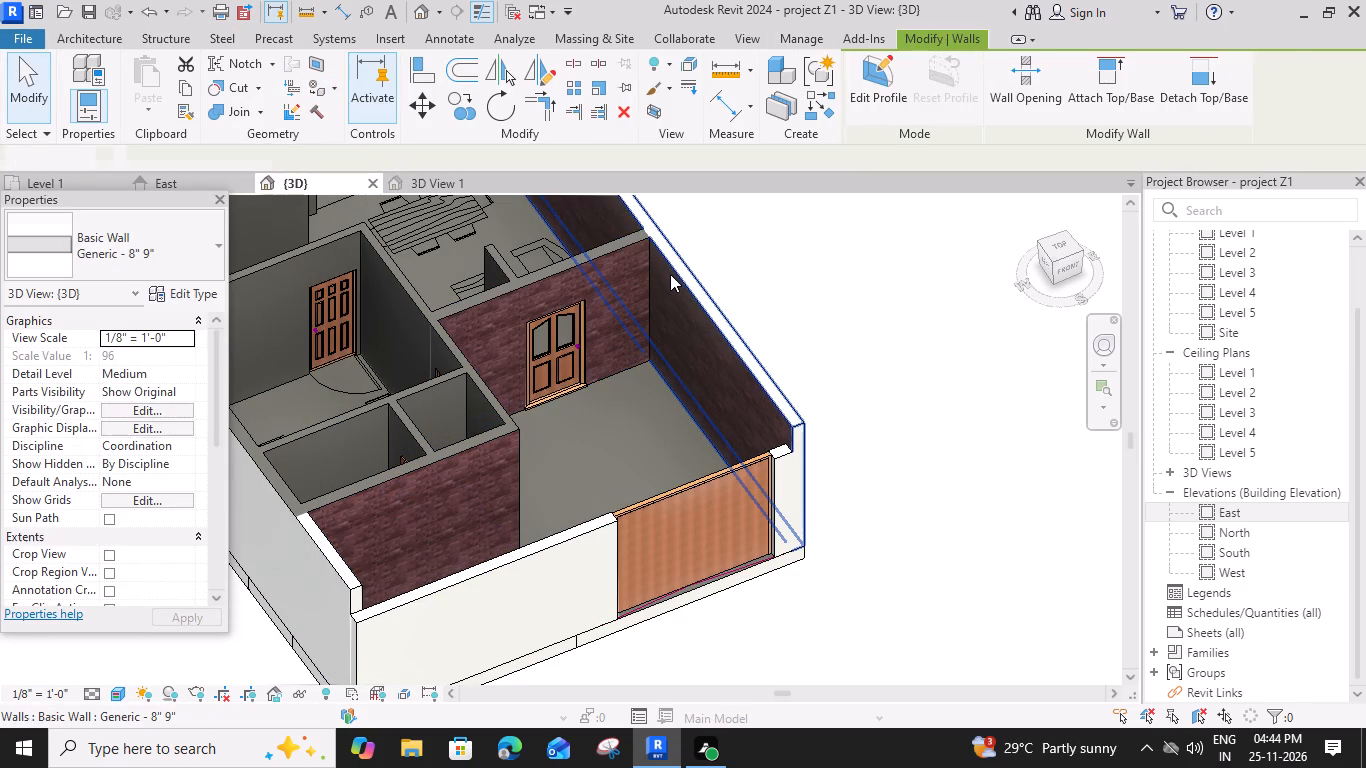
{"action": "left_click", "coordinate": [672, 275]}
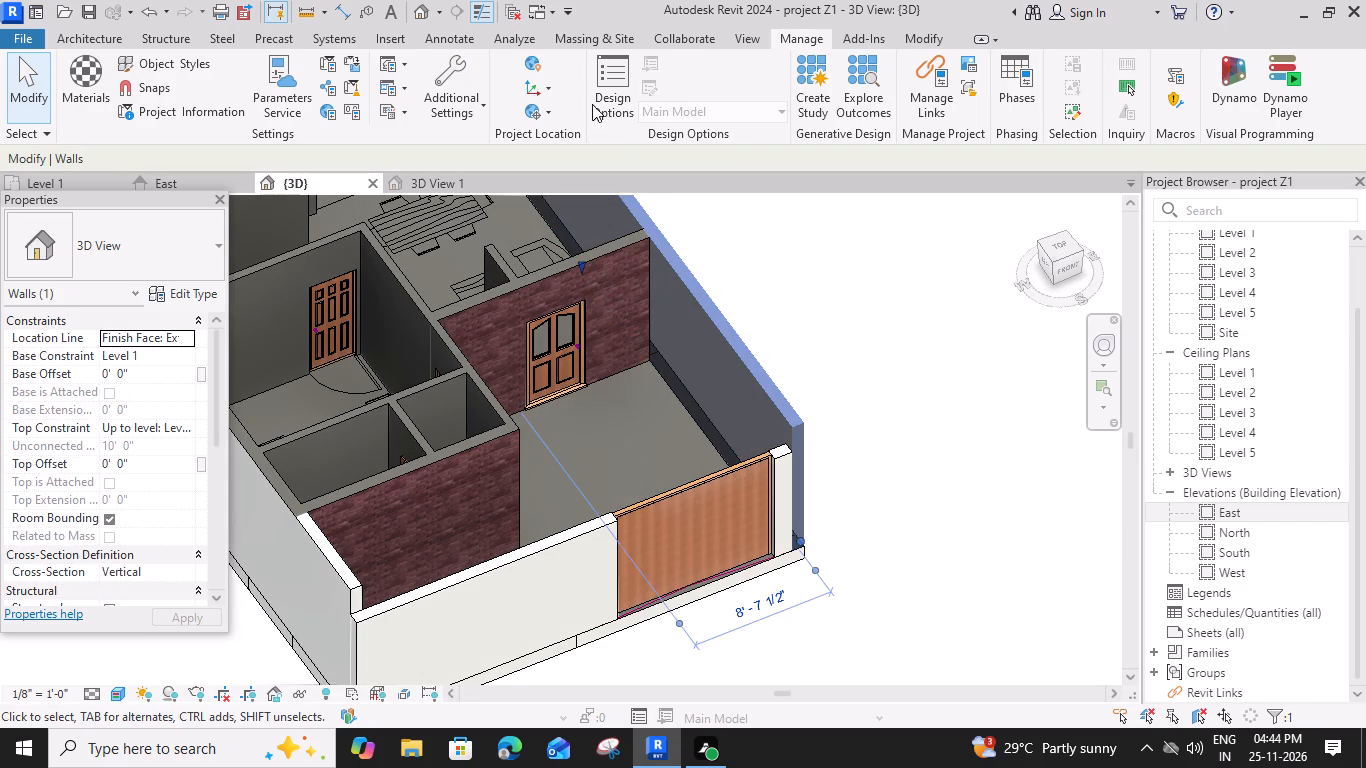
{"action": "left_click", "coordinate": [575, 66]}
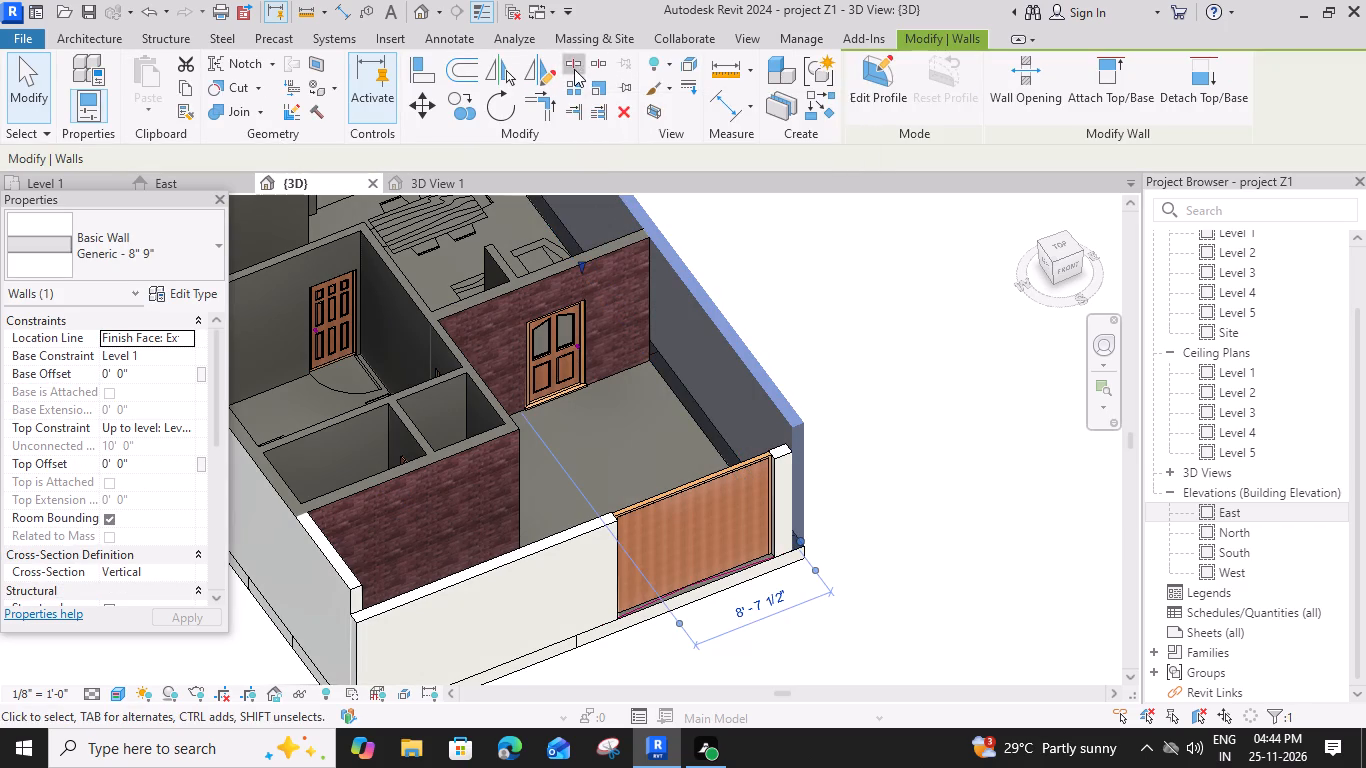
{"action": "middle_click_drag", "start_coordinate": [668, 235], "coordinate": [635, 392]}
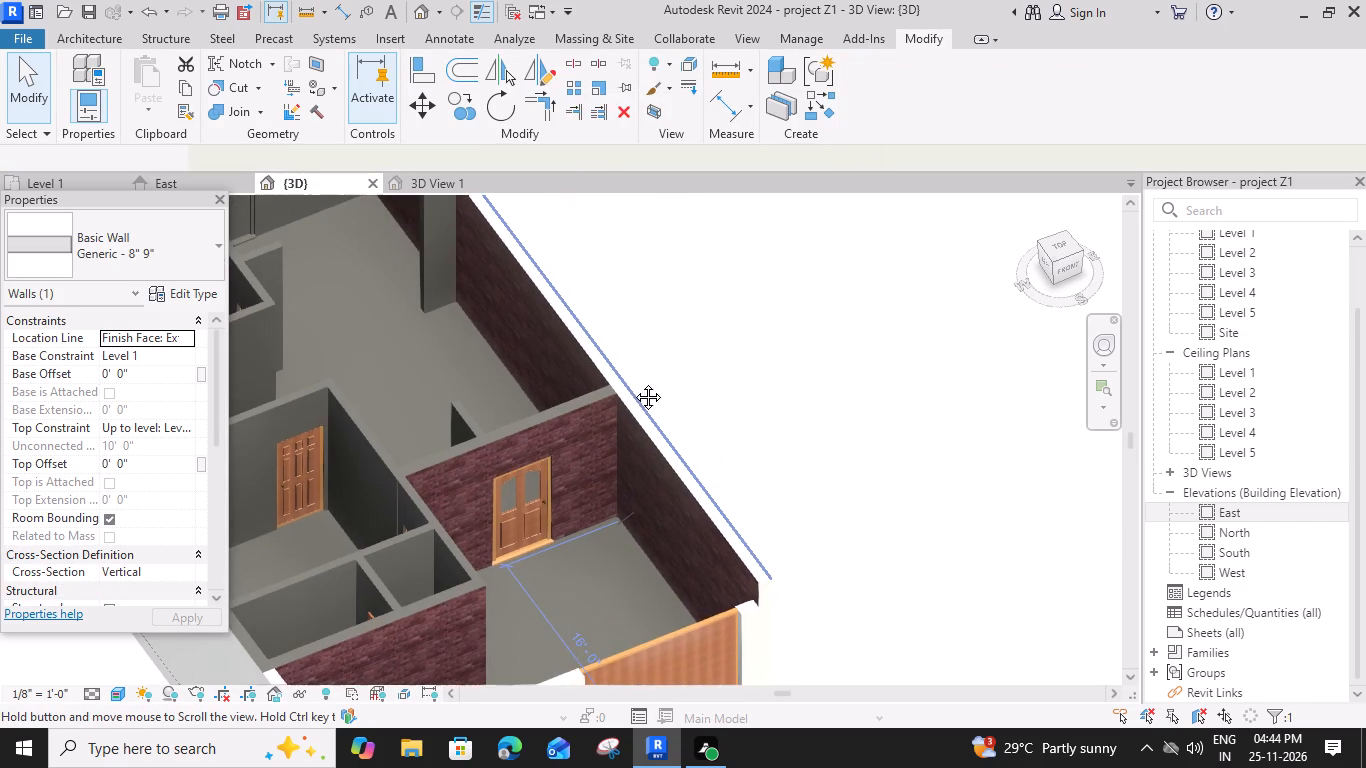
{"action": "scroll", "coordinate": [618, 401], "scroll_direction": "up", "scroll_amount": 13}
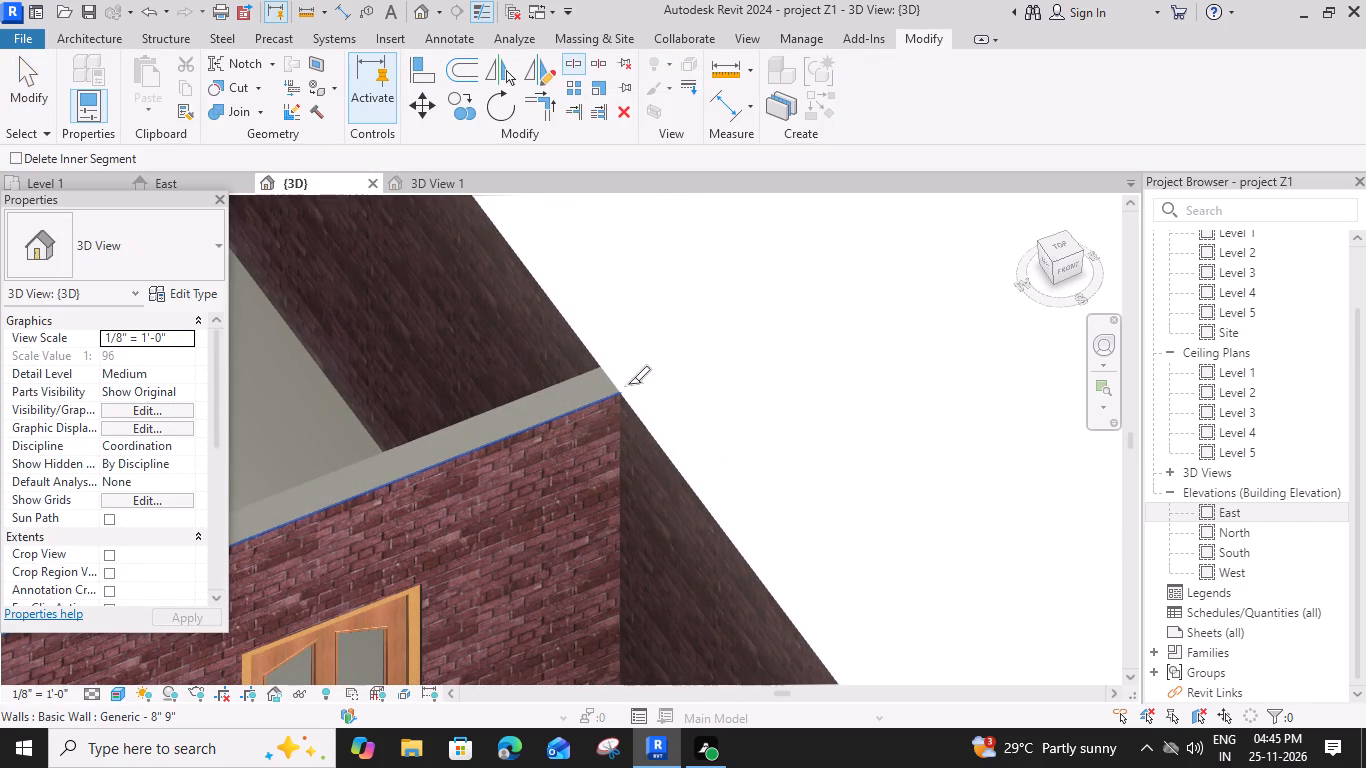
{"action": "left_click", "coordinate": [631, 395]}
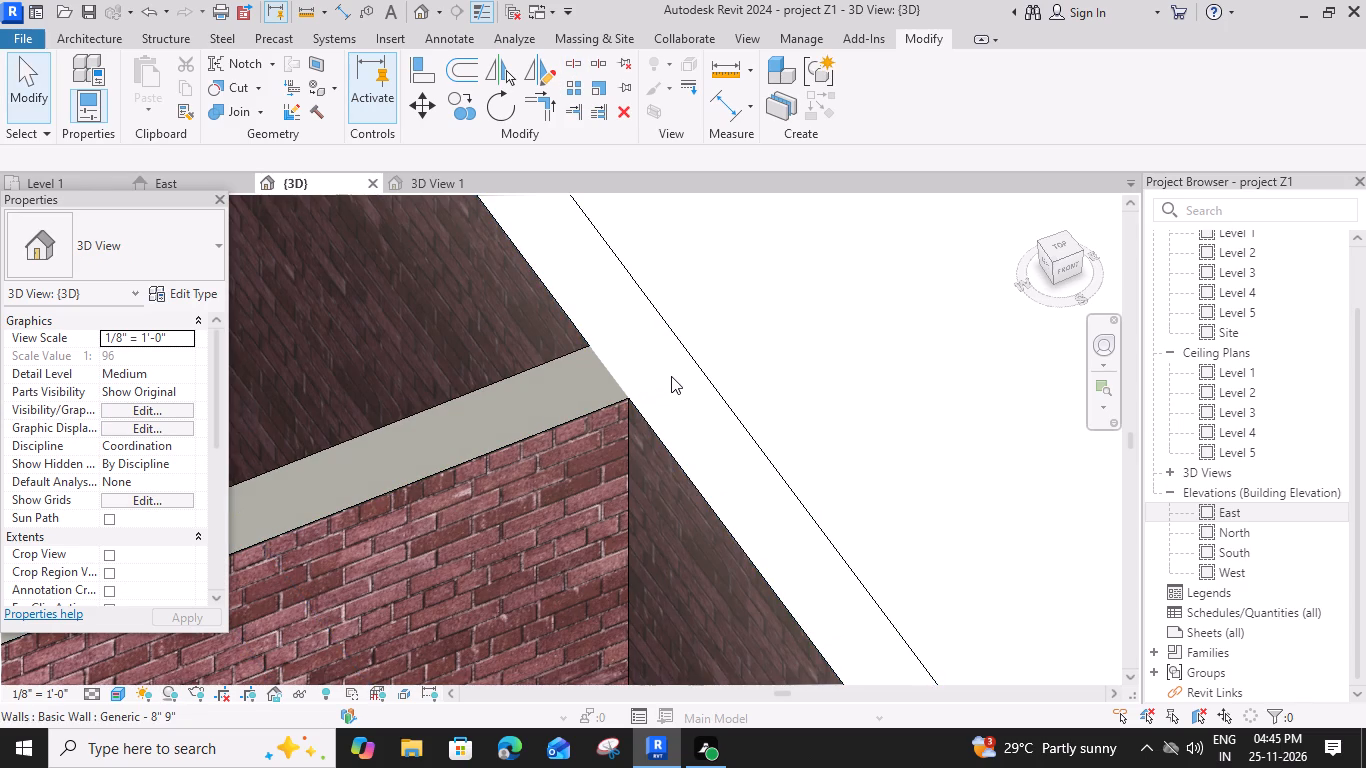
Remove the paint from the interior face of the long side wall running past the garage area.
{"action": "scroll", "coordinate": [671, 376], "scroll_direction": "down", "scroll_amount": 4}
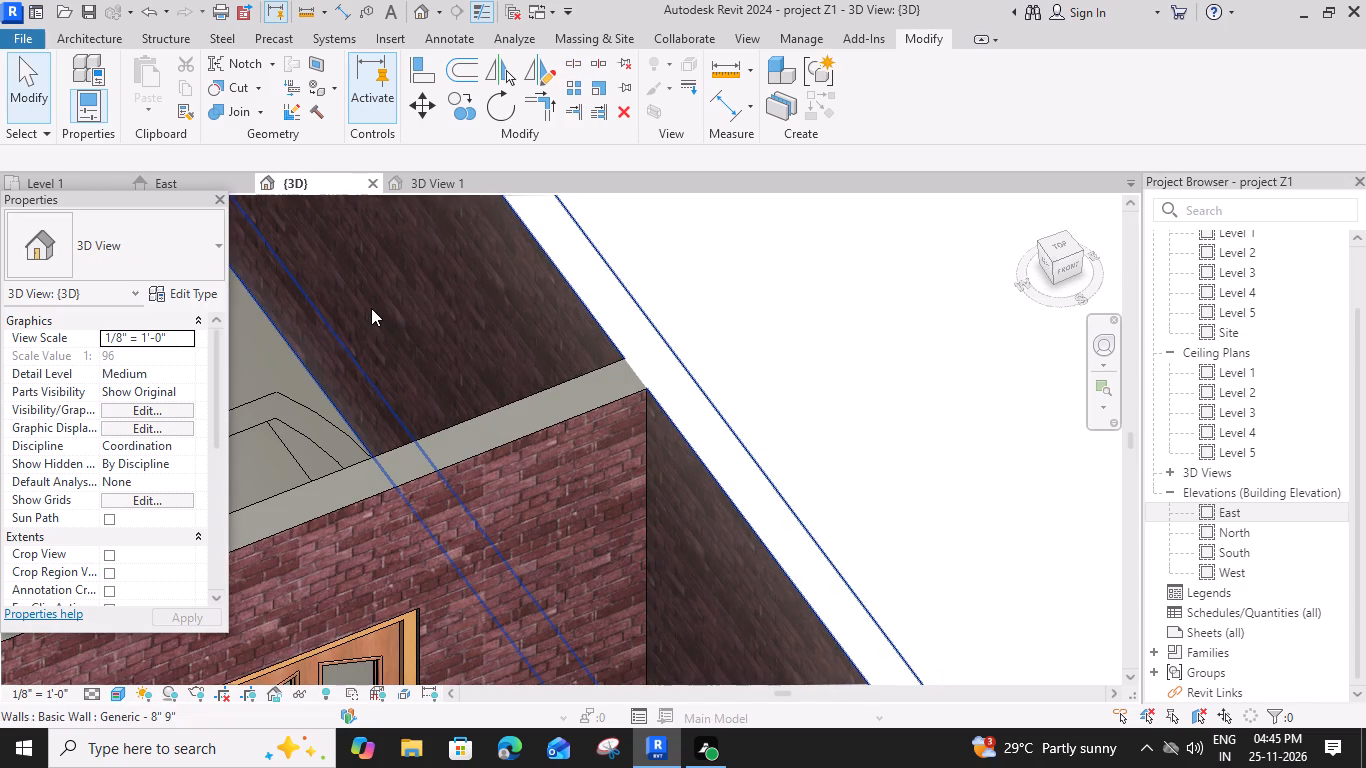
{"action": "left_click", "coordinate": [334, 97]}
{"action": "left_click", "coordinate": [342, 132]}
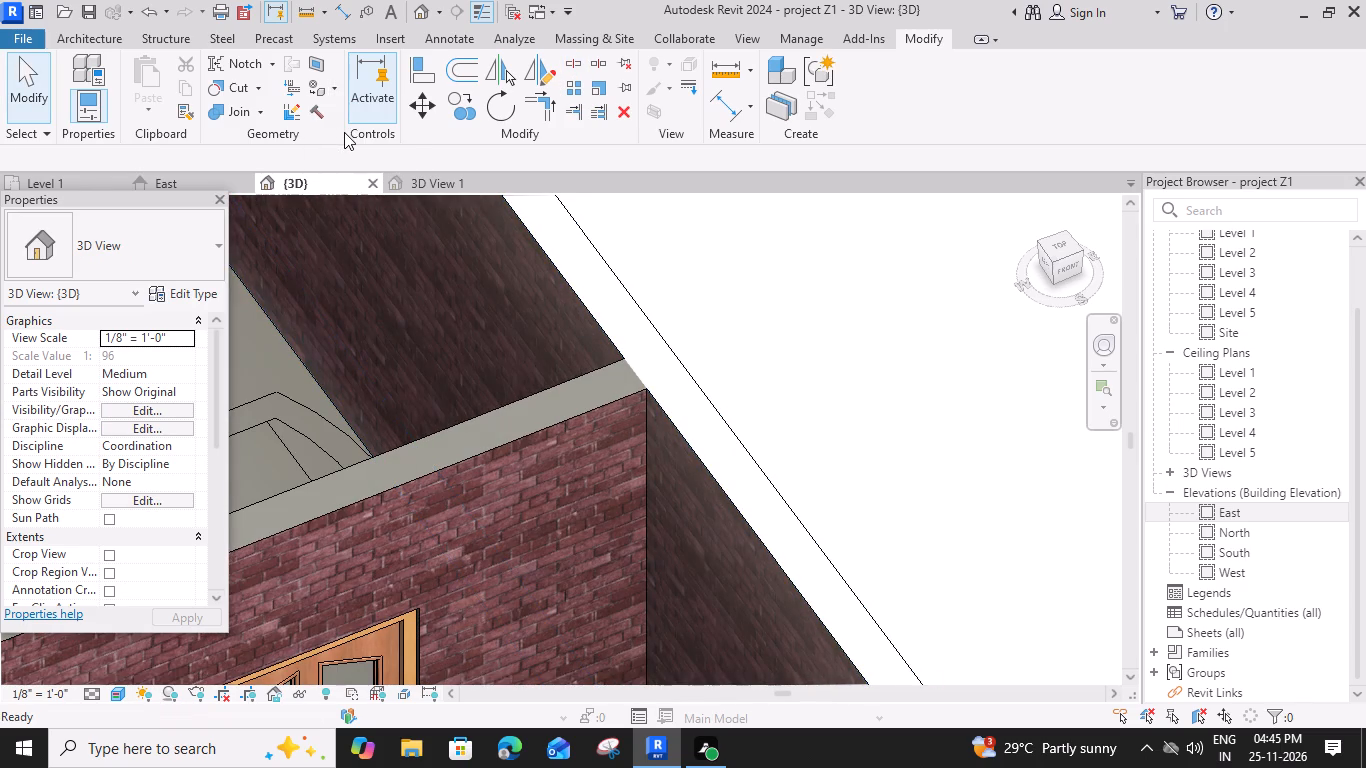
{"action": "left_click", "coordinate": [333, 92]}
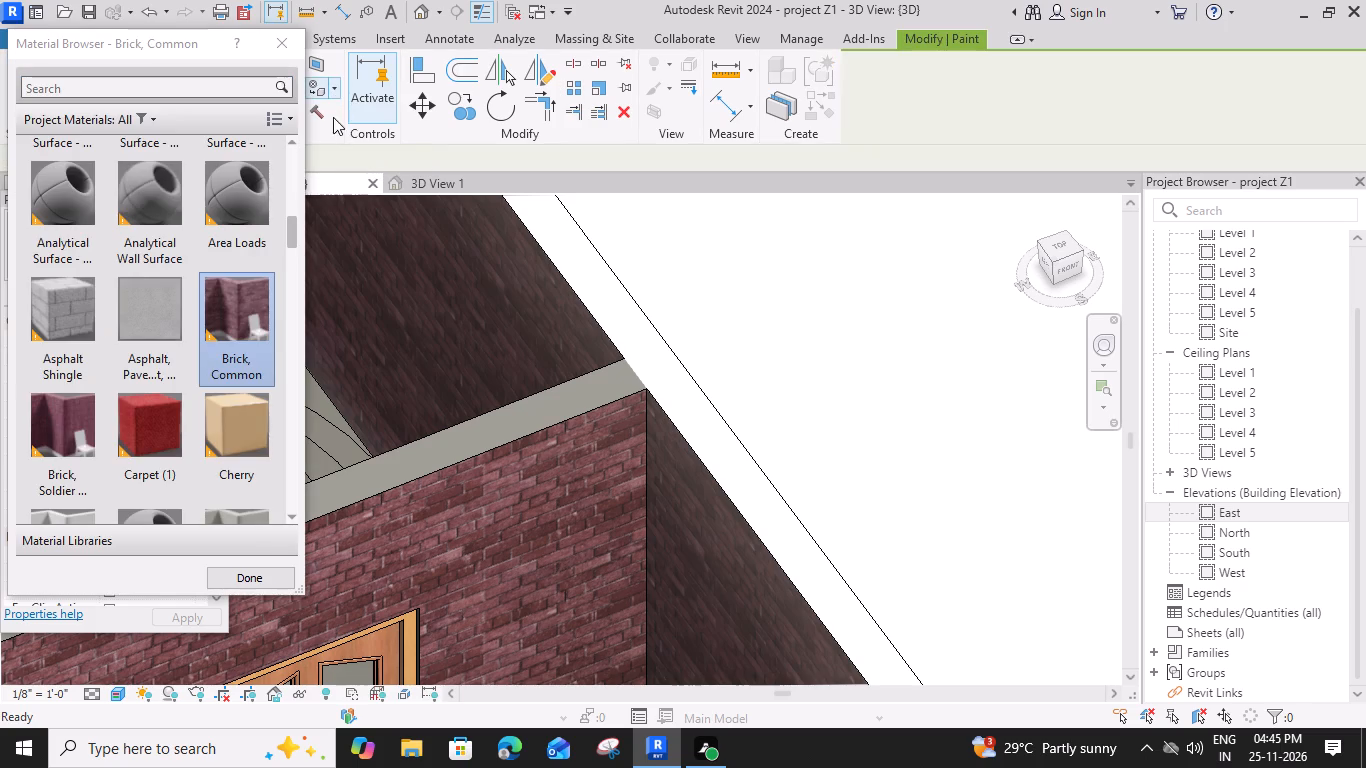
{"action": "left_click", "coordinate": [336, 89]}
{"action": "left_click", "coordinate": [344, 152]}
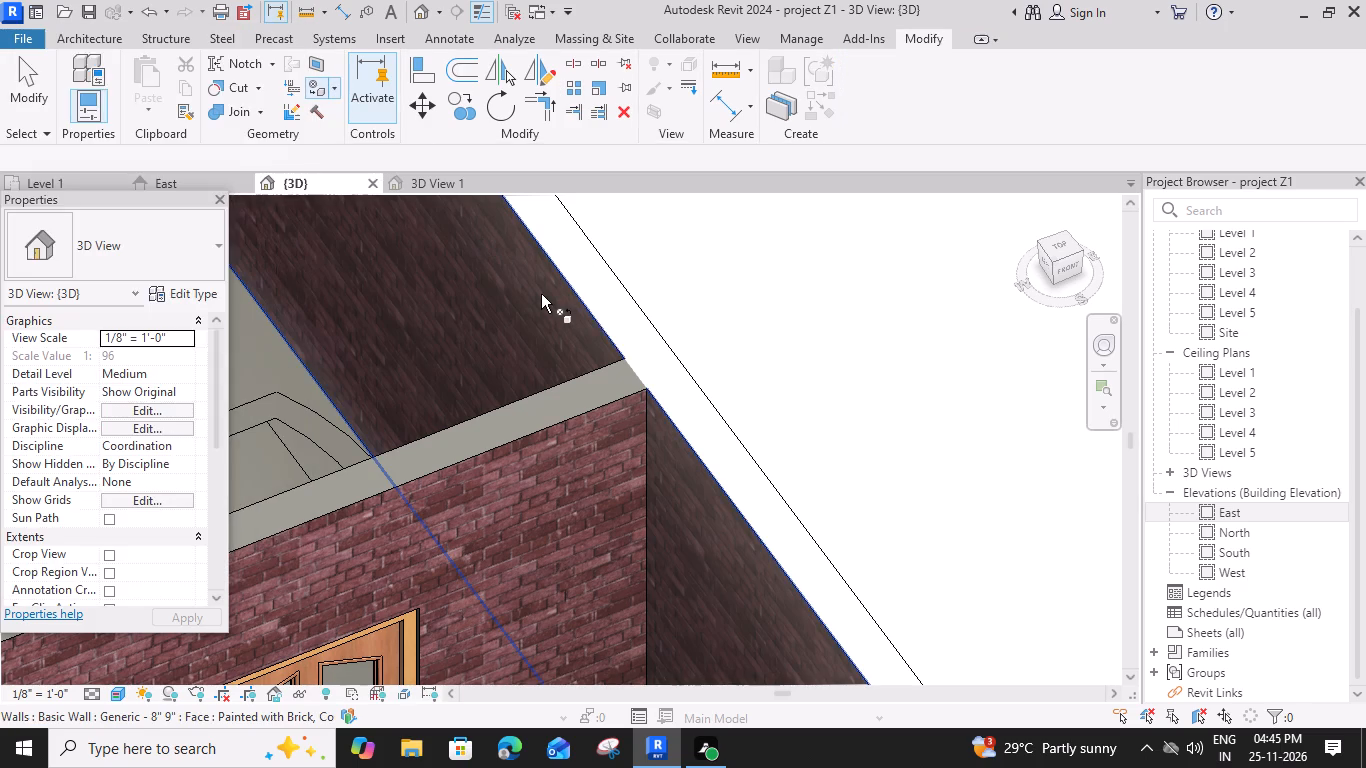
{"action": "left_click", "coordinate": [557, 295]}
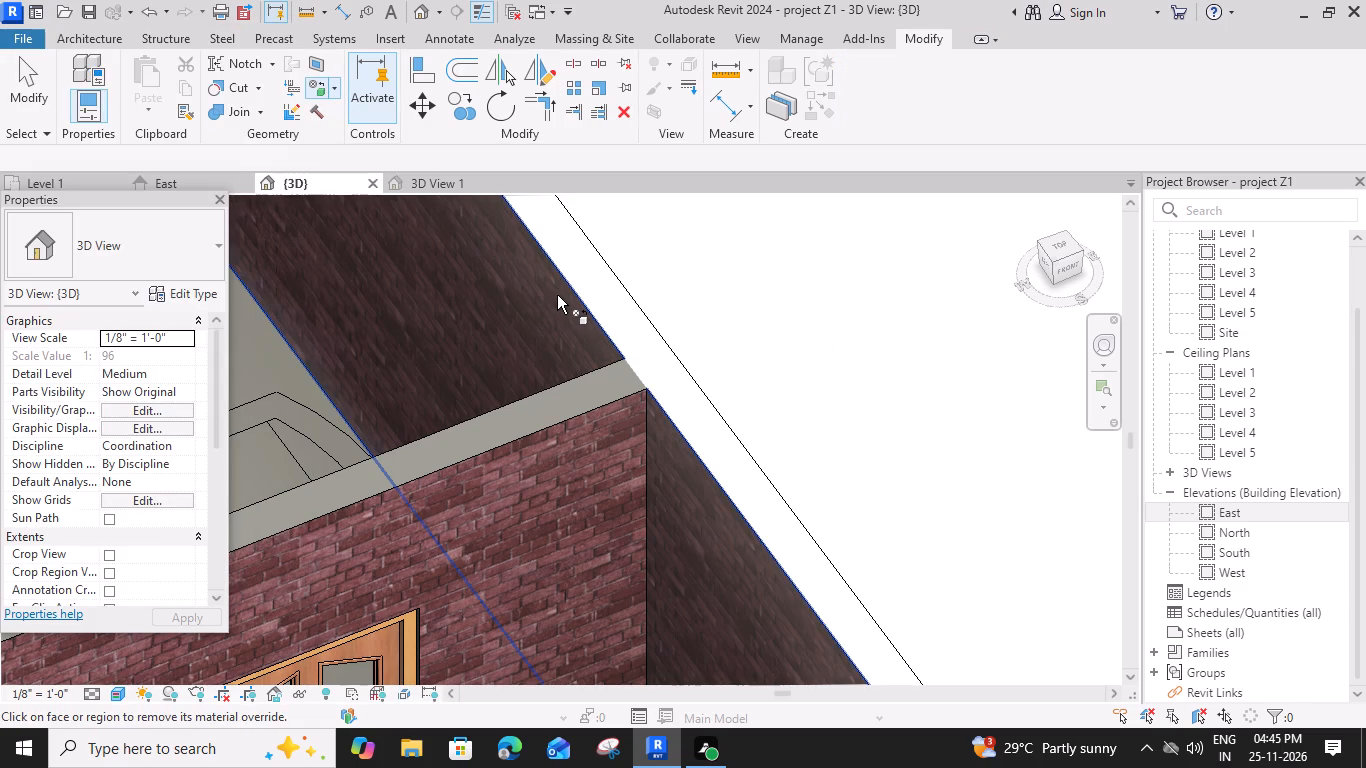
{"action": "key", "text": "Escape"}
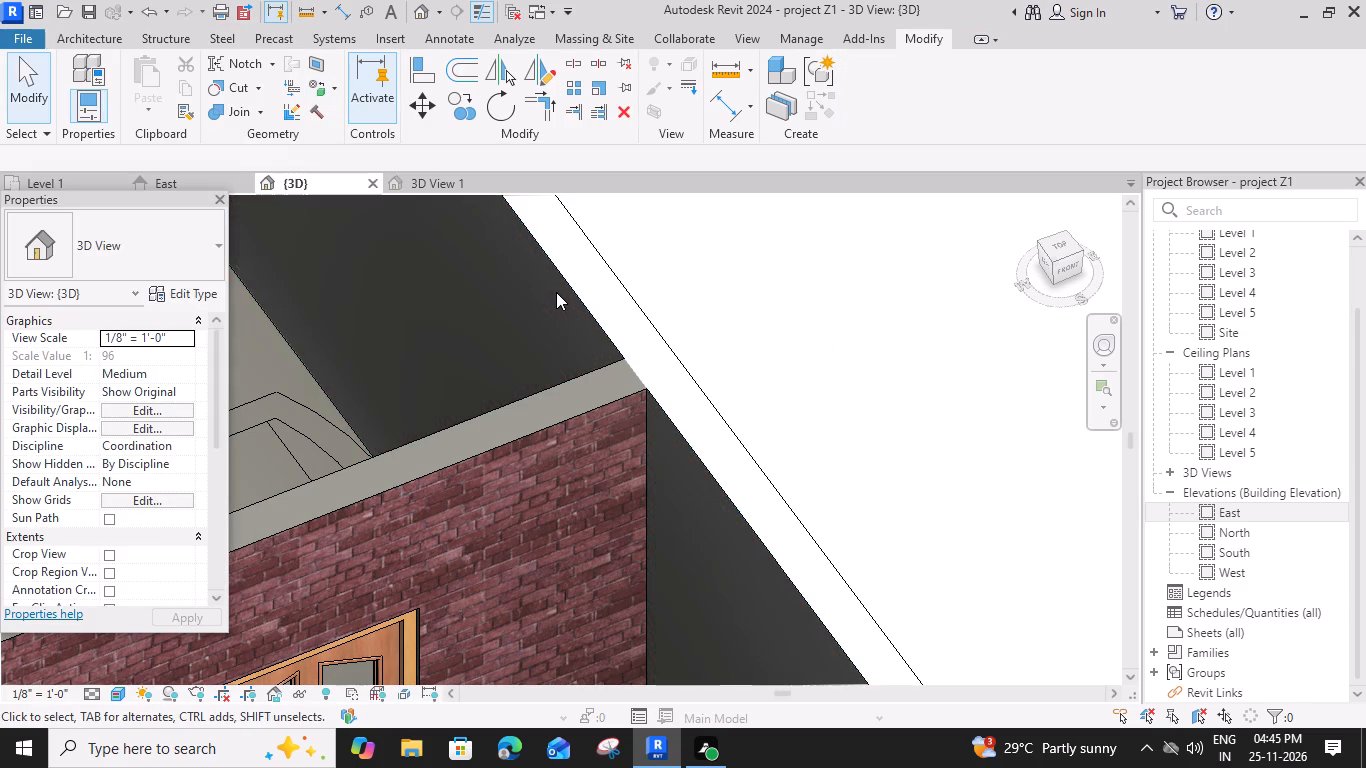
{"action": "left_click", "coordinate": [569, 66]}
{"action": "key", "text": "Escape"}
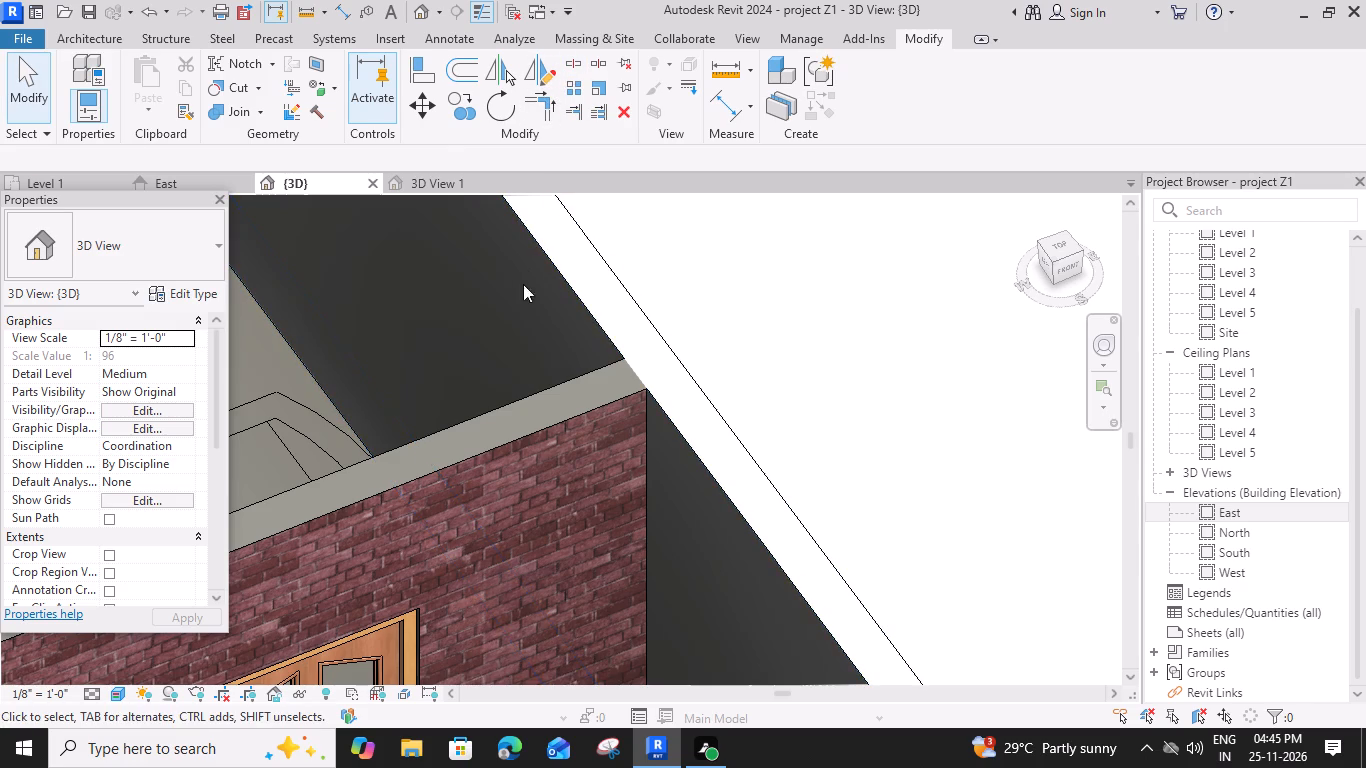
Paint the interior face of the long side wall with Brick, Common.
{"action": "left_click", "coordinate": [331, 95]}
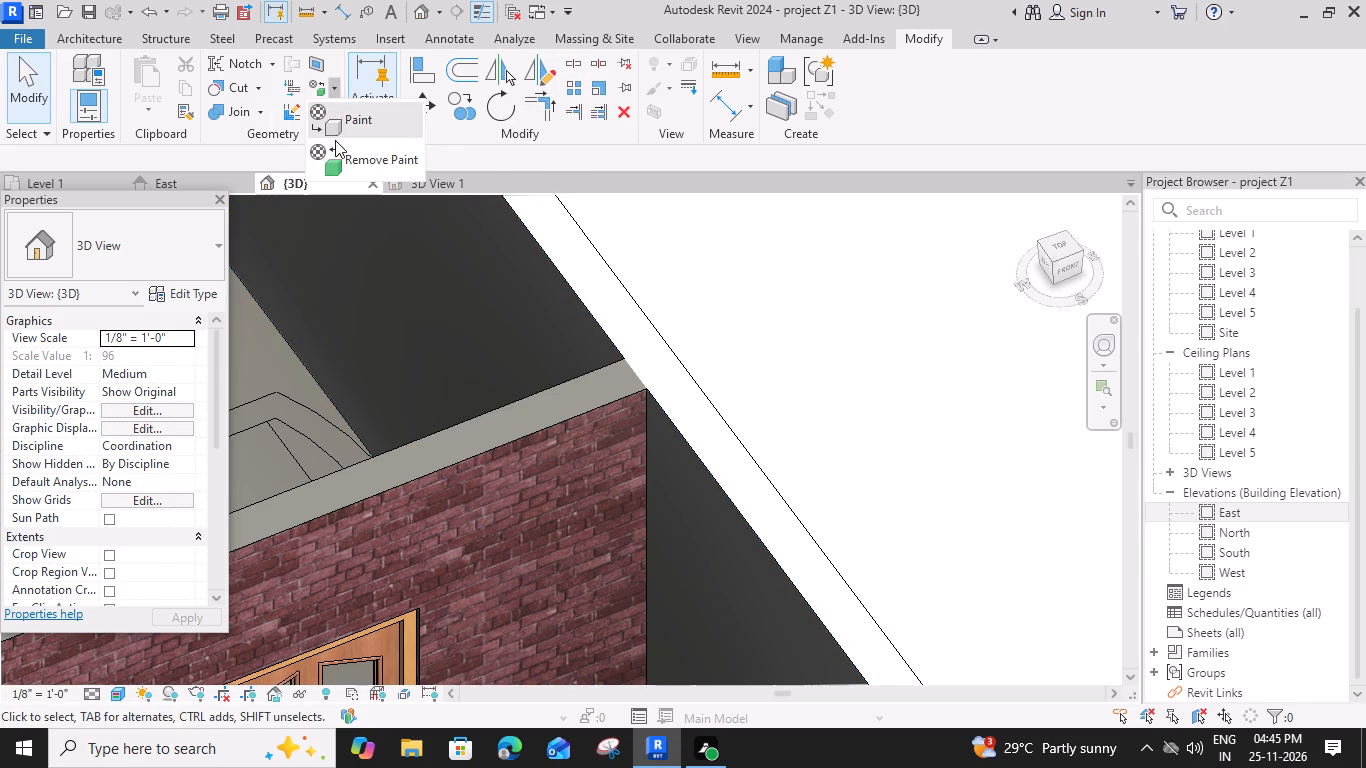
{"action": "left_click", "coordinate": [338, 123]}
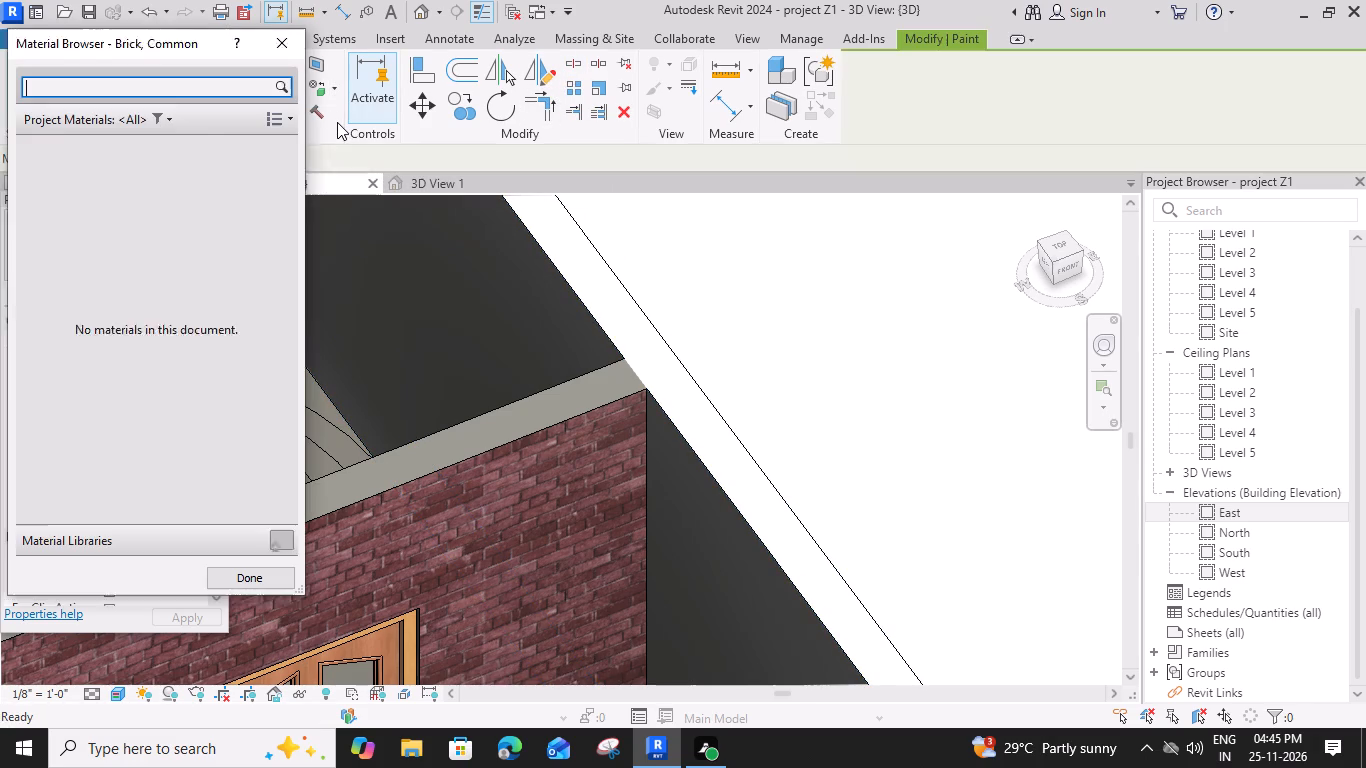
{"action": "left_click", "coordinate": [243, 290]}
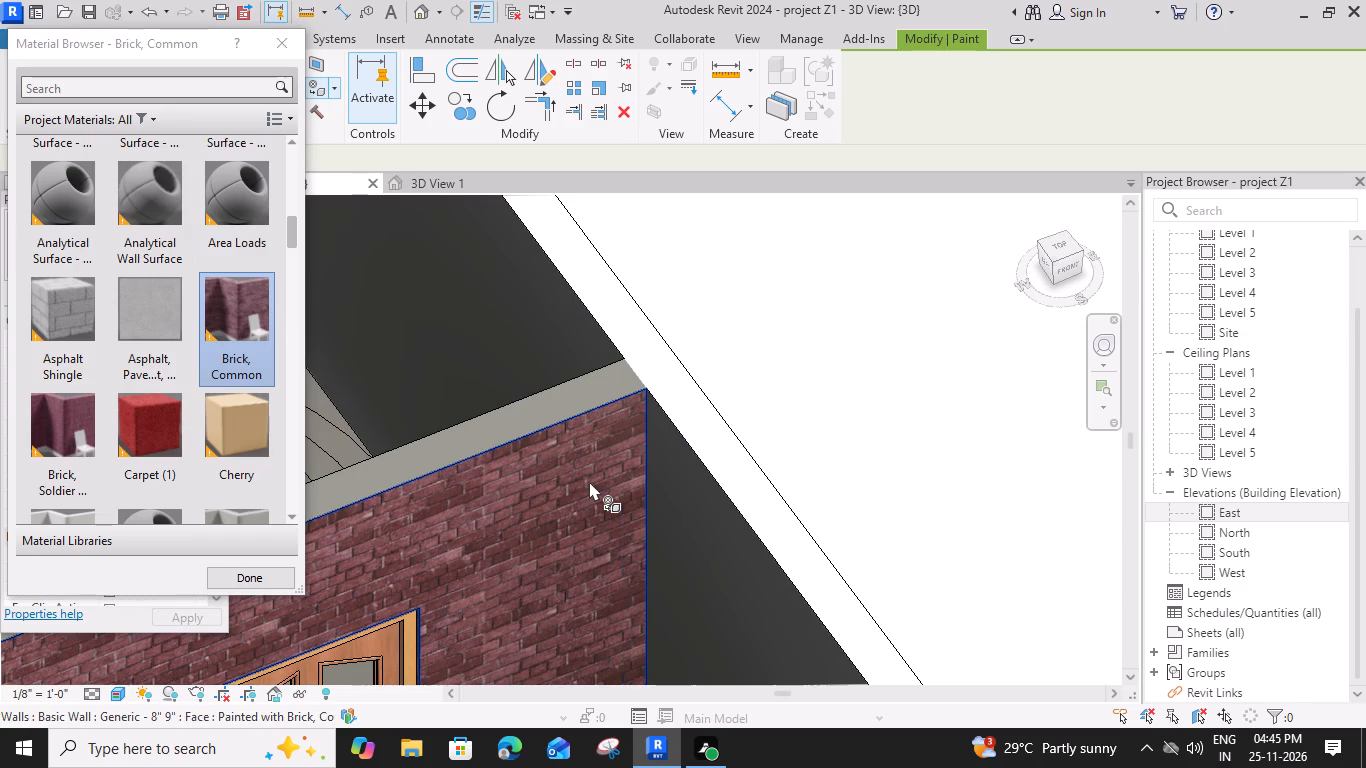
{"action": "left_click", "coordinate": [672, 484]}
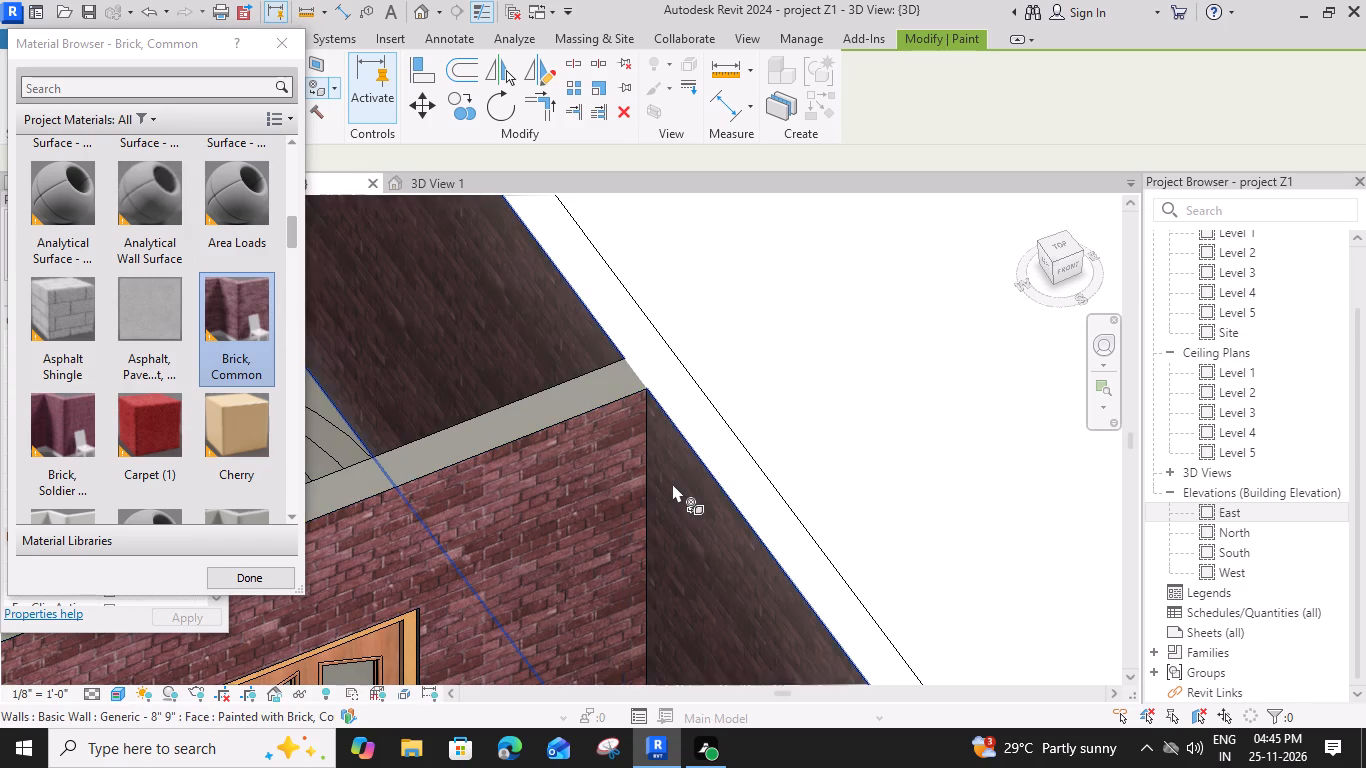
{"action": "left_click", "coordinate": [267, 573]}
Split the long side wall where it meets the brick cross wall behind the garage area.
{"action": "left_click", "coordinate": [580, 63]}
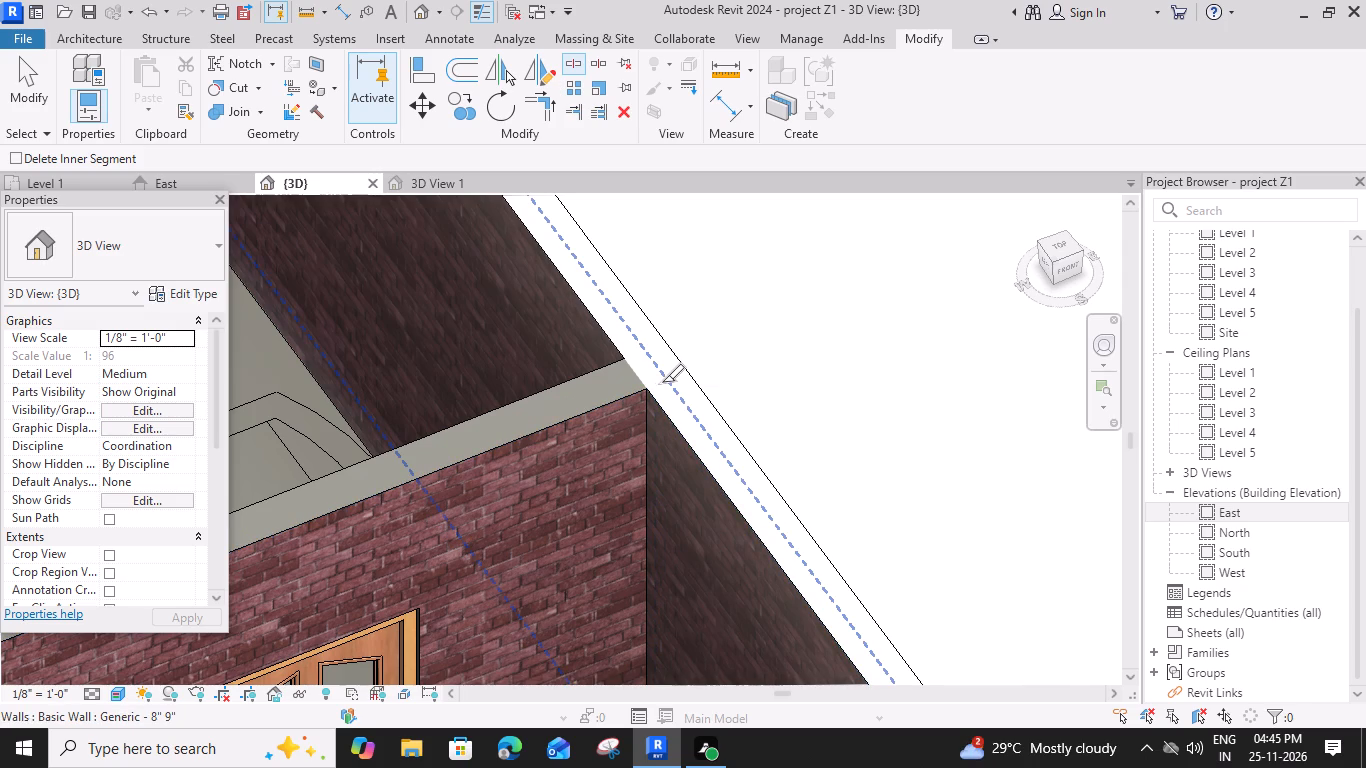
{"action": "left_click", "coordinate": [662, 382]}
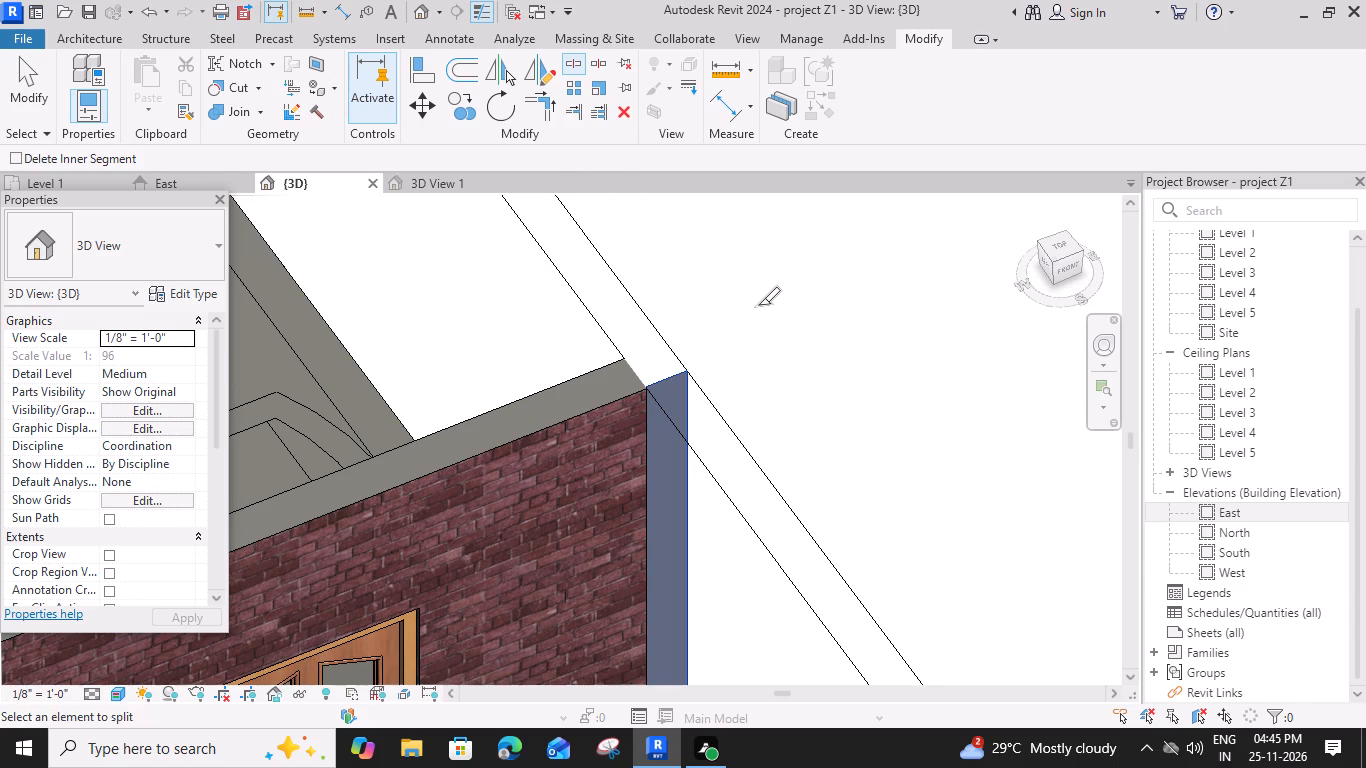
{"action": "key", "text": "Escape"}
{"action": "key", "text": "Escape"}
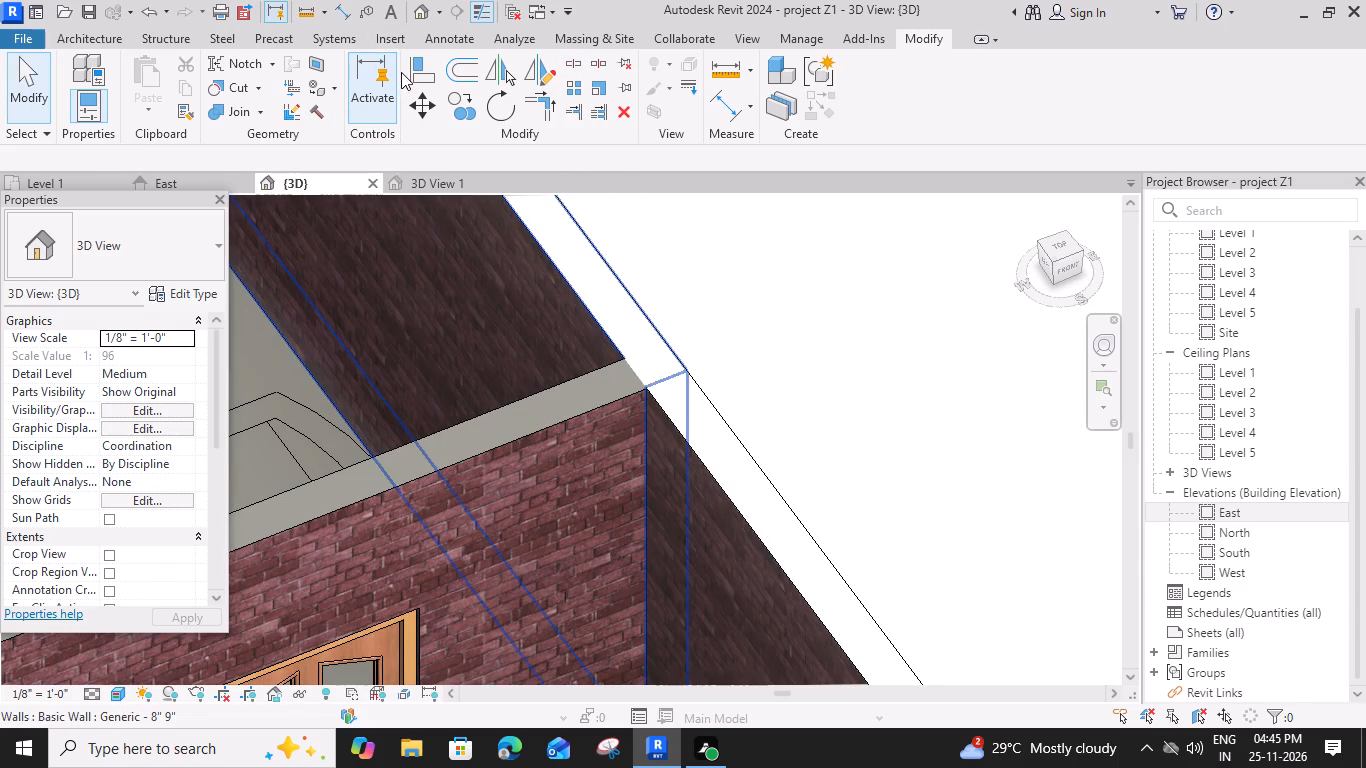
Remove the paint from the interior face of the side wall segment behind the brick cross wall, along the dining area.
{"action": "left_click", "coordinate": [336, 87]}
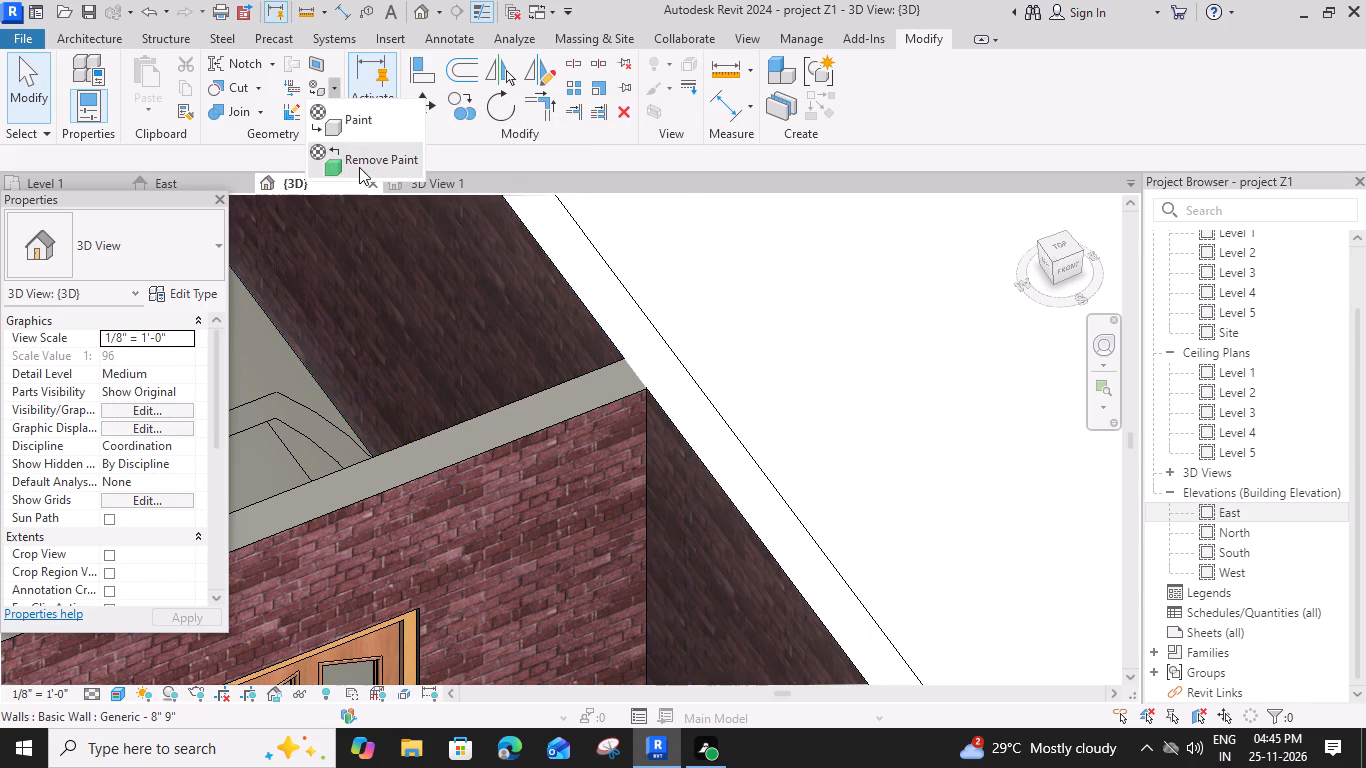
{"action": "left_click", "coordinate": [359, 167]}
{"action": "left_click", "coordinate": [514, 296]}
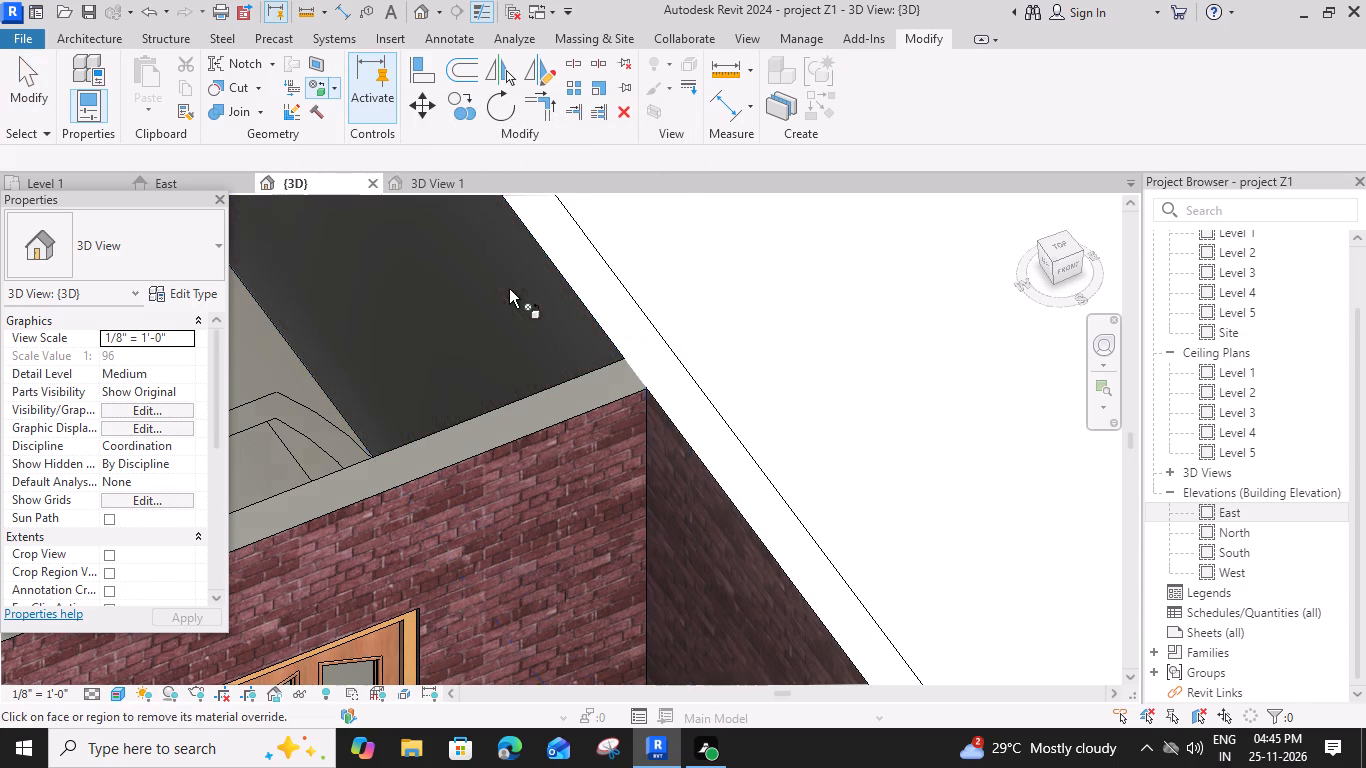
{"action": "key", "text": "Escape"}
Examine the garage area, the split side wall and the rooms from the front and outer side of the house.
{"action": "scroll", "coordinate": [508, 293], "scroll_direction": "down", "scroll_amount": 6}
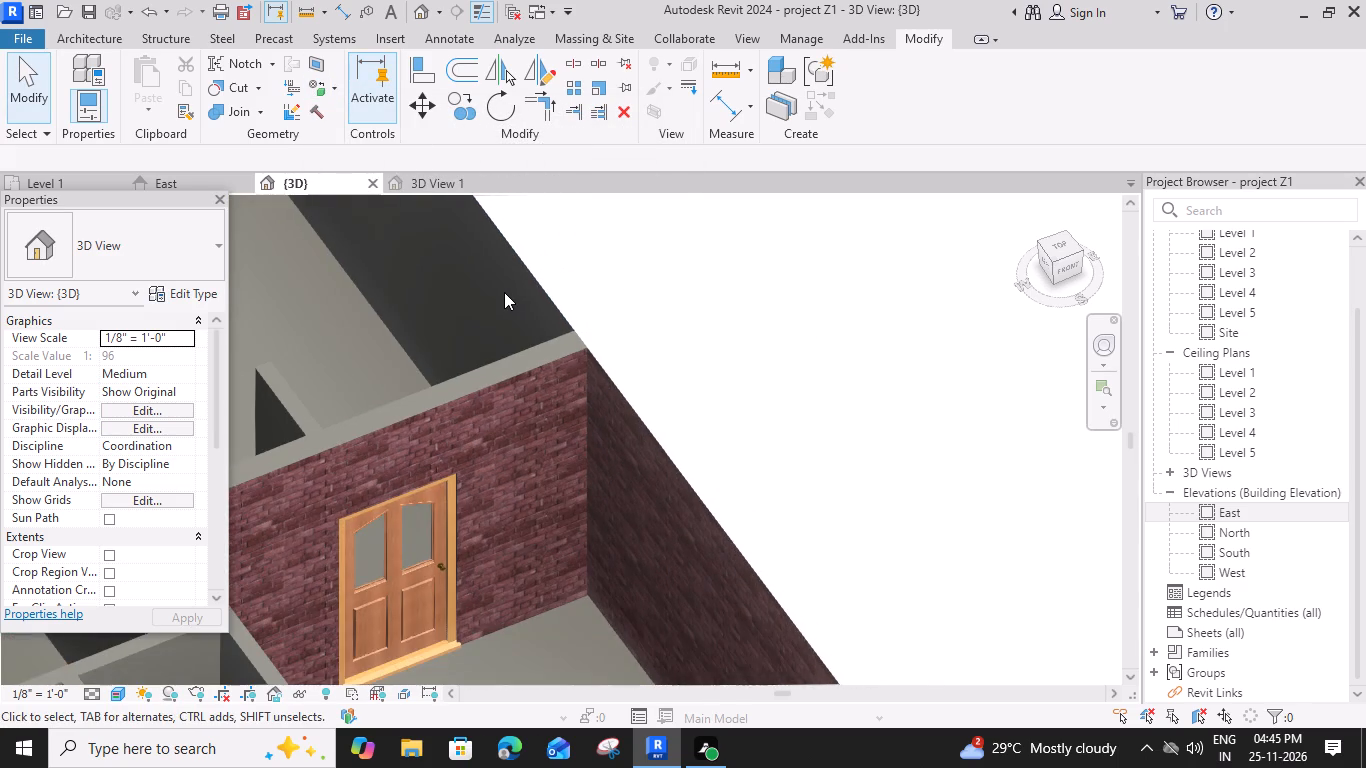
{"action": "scroll", "coordinate": [504, 292], "scroll_direction": "down", "scroll_amount": 3}
{"action": "middle_click_drag", "start_coordinate": [459, 519], "coordinate": [424, 534], "text": "shift"}
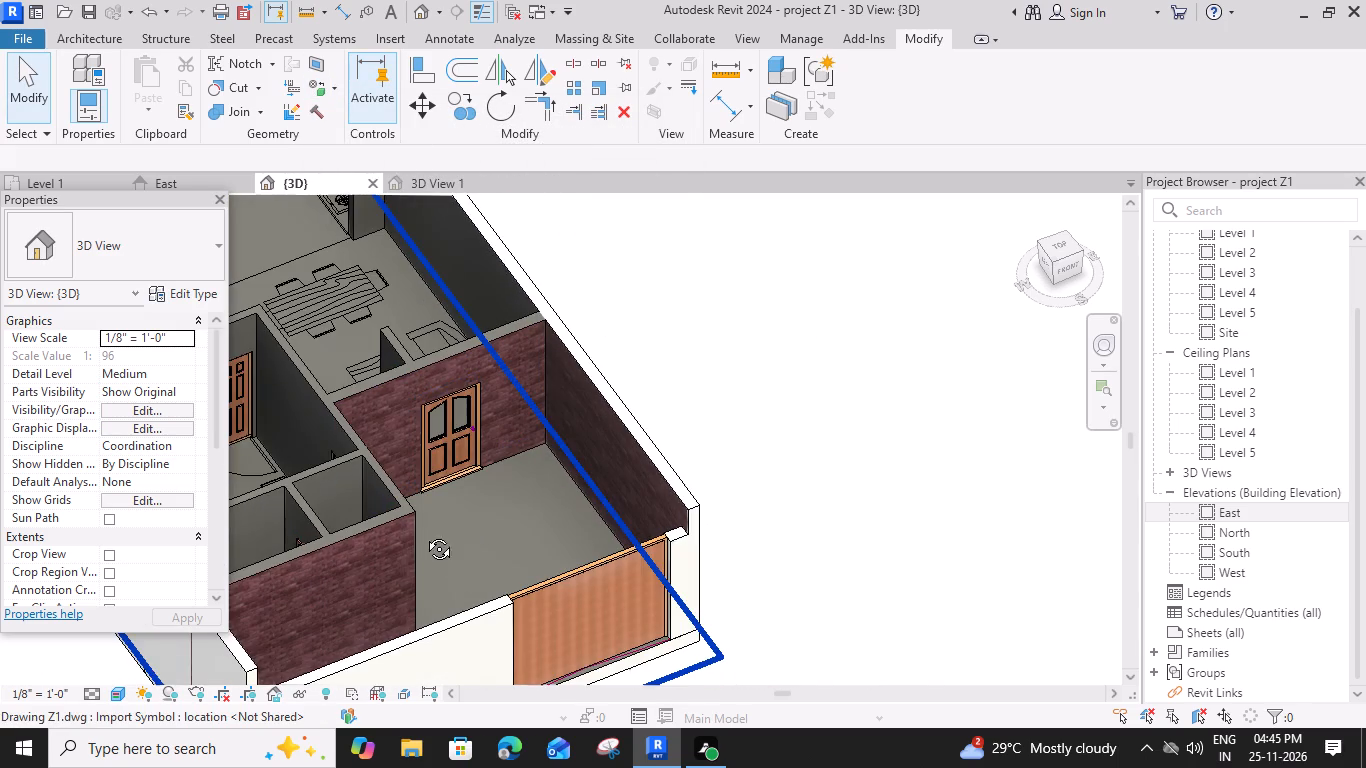
{"action": "middle_click_drag", "start_coordinate": [424, 534], "coordinate": [362, 483], "text": "shift"}
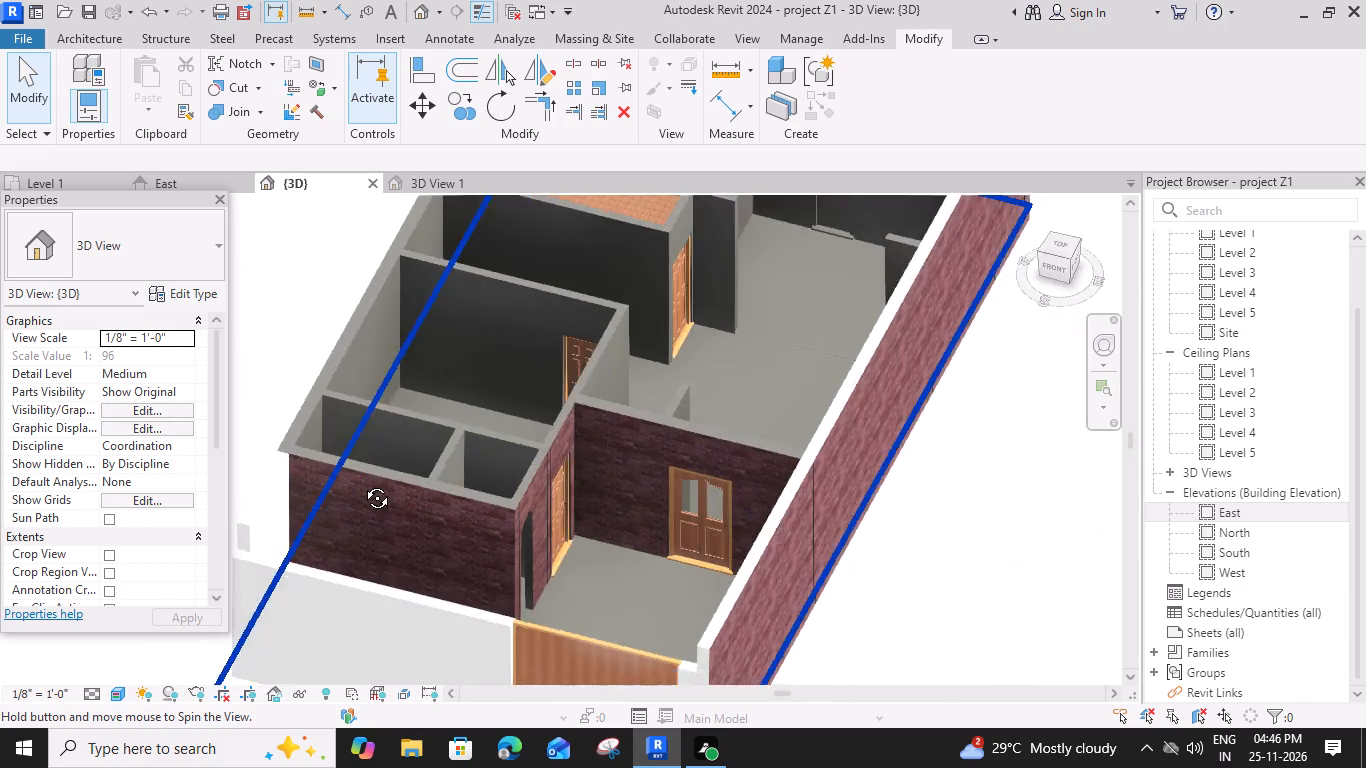
{"action": "middle_click_drag", "start_coordinate": [362, 483], "coordinate": [330, 376], "text": "shift"}
{"action": "scroll", "coordinate": [401, 483], "scroll_direction": "down", "scroll_amount": 3}
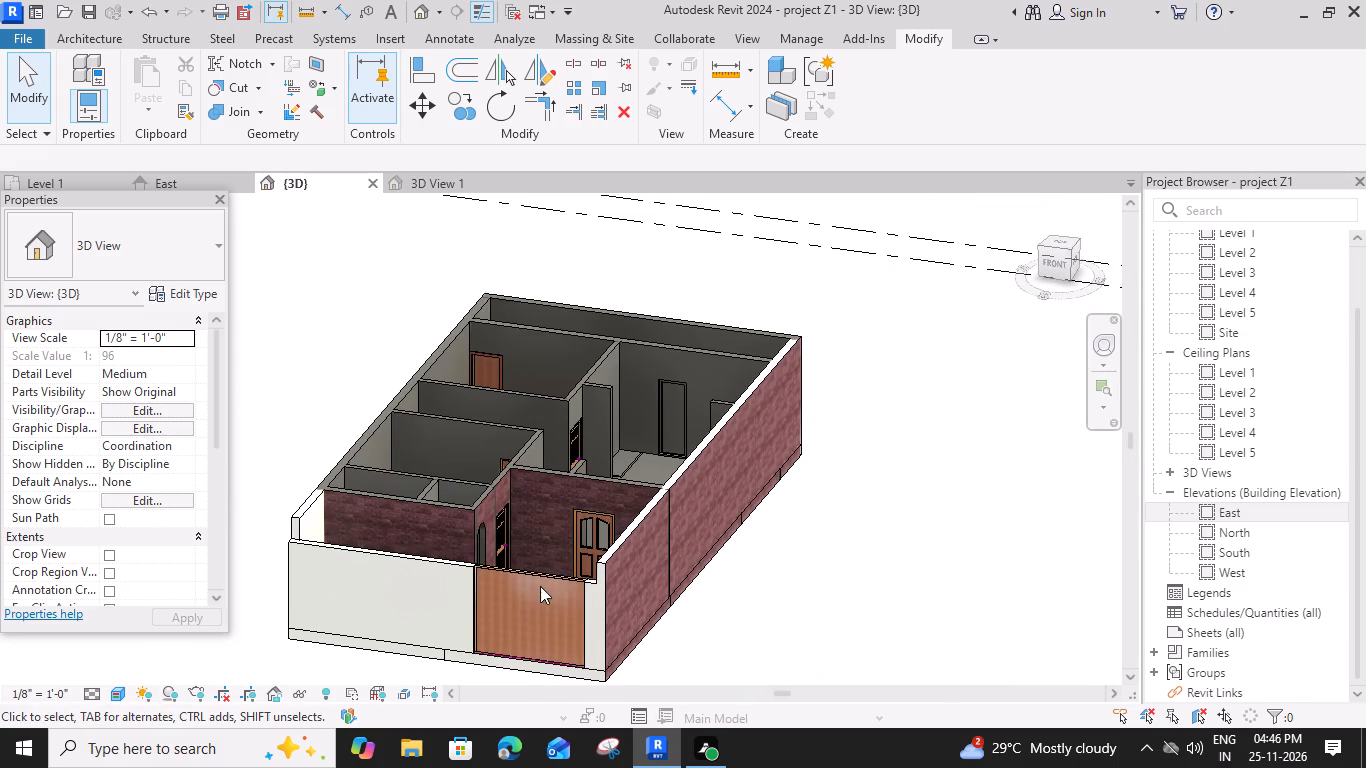
{"action": "scroll", "coordinate": [538, 579], "scroll_direction": "up", "scroll_amount": 3}
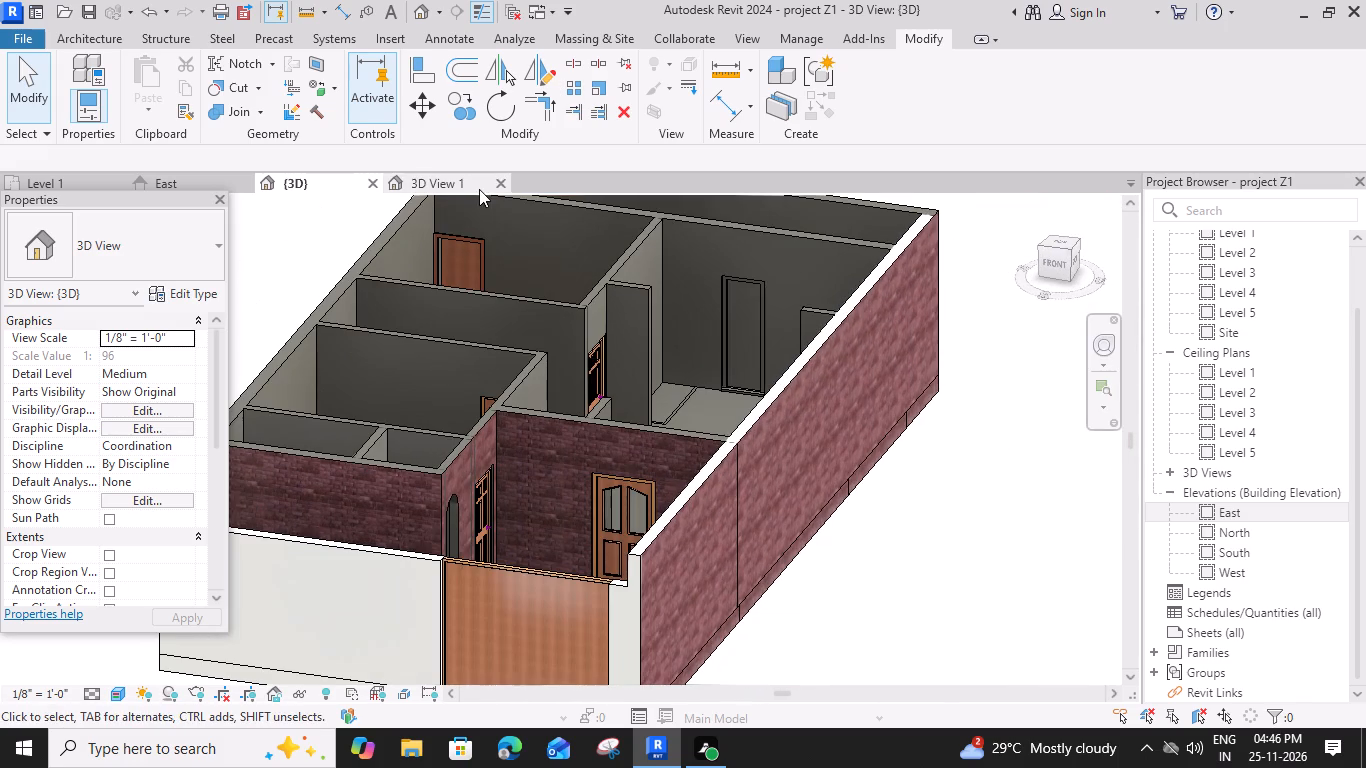
In the camera view 3D View 1, enlarge the crop region outward on all four sides.
{"action": "left_click", "coordinate": [464, 179]}
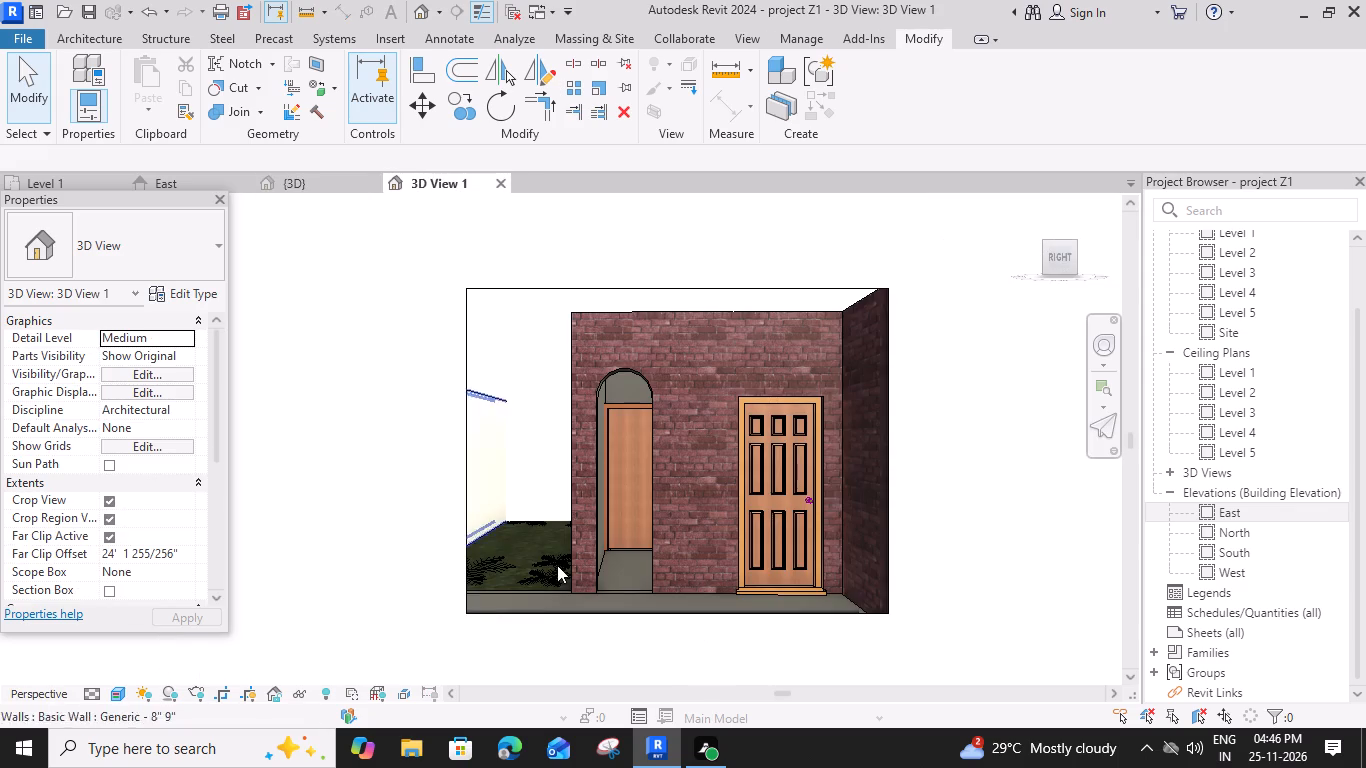
{"action": "scroll", "coordinate": [555, 559], "scroll_direction": "down", "scroll_amount": 1}
{"action": "left_click", "coordinate": [478, 479]}
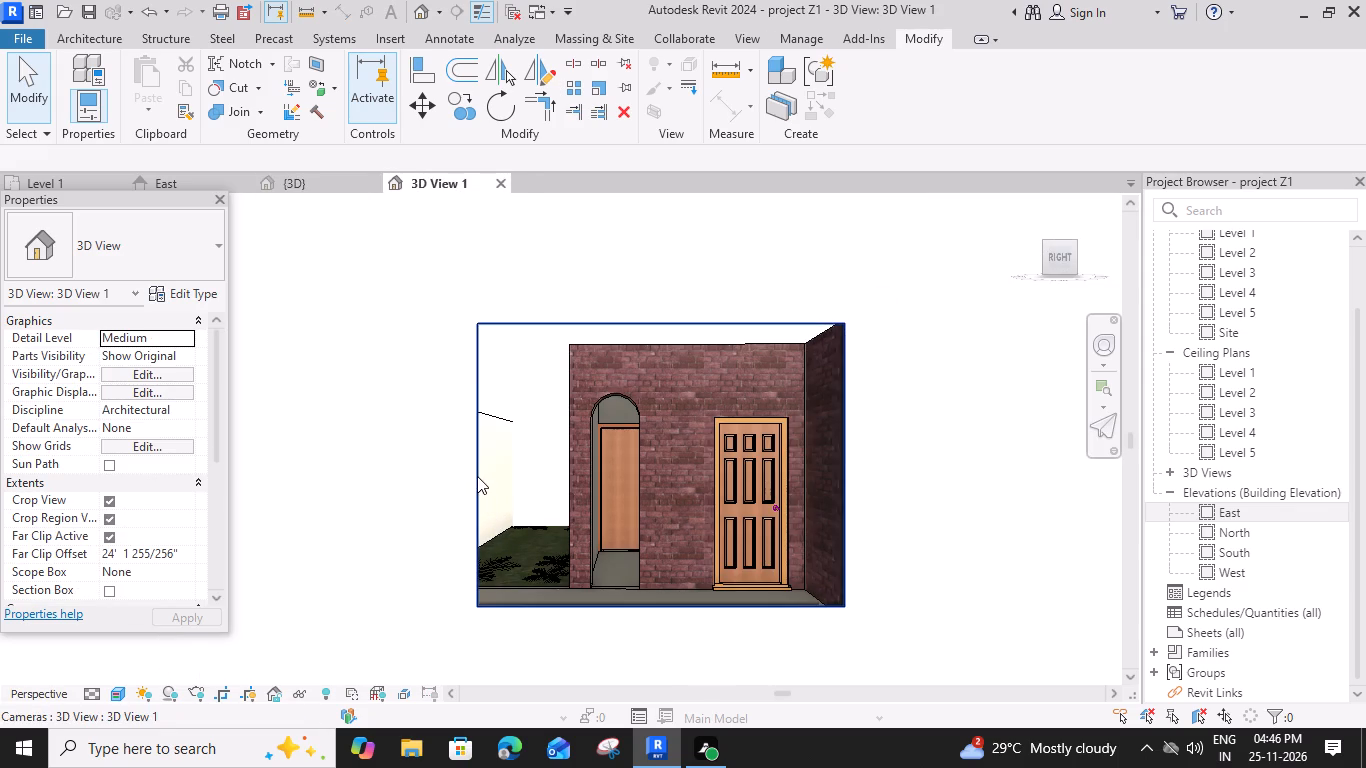
{"action": "left_click_drag", "start_coordinate": [475, 465], "coordinate": [434, 468]}
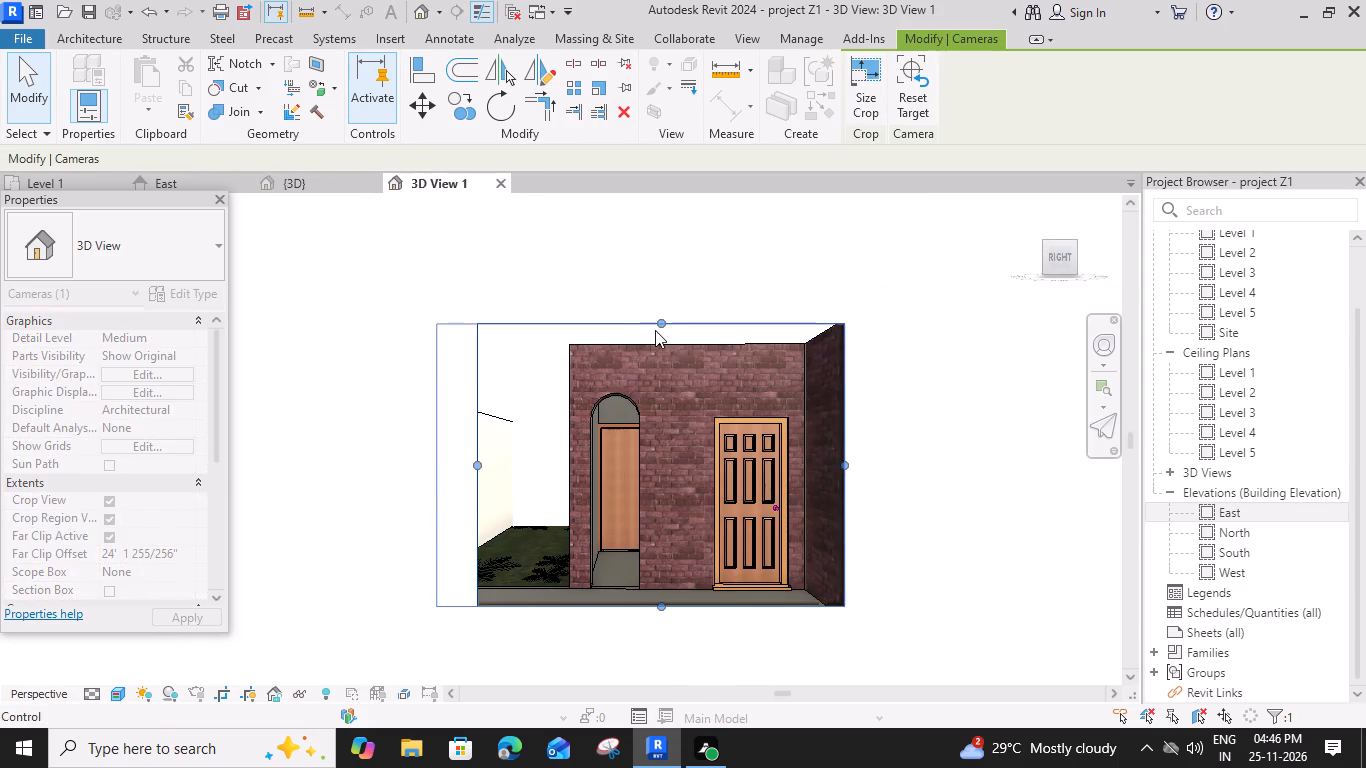
{"action": "left_click_drag", "start_coordinate": [842, 461], "coordinate": [891, 469]}
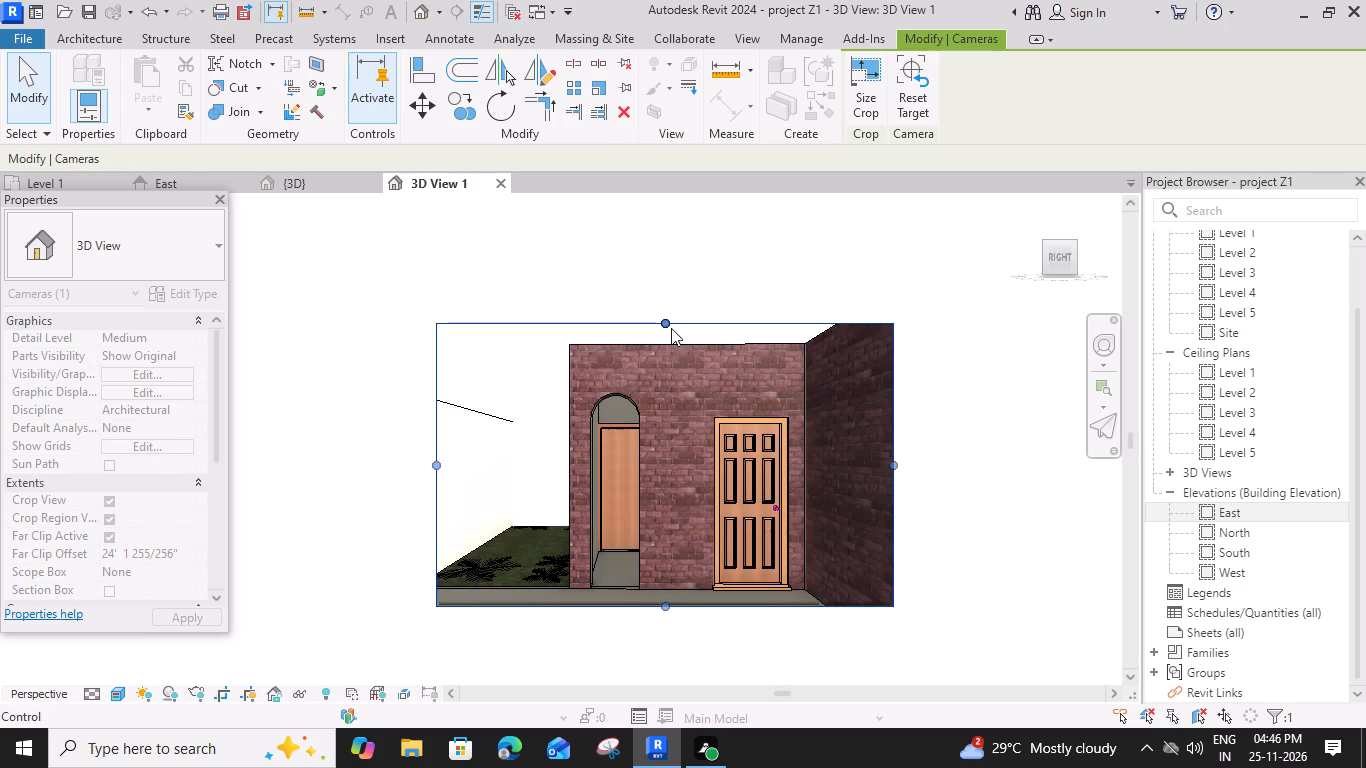
{"action": "left_click_drag", "start_coordinate": [665, 320], "coordinate": [662, 259]}
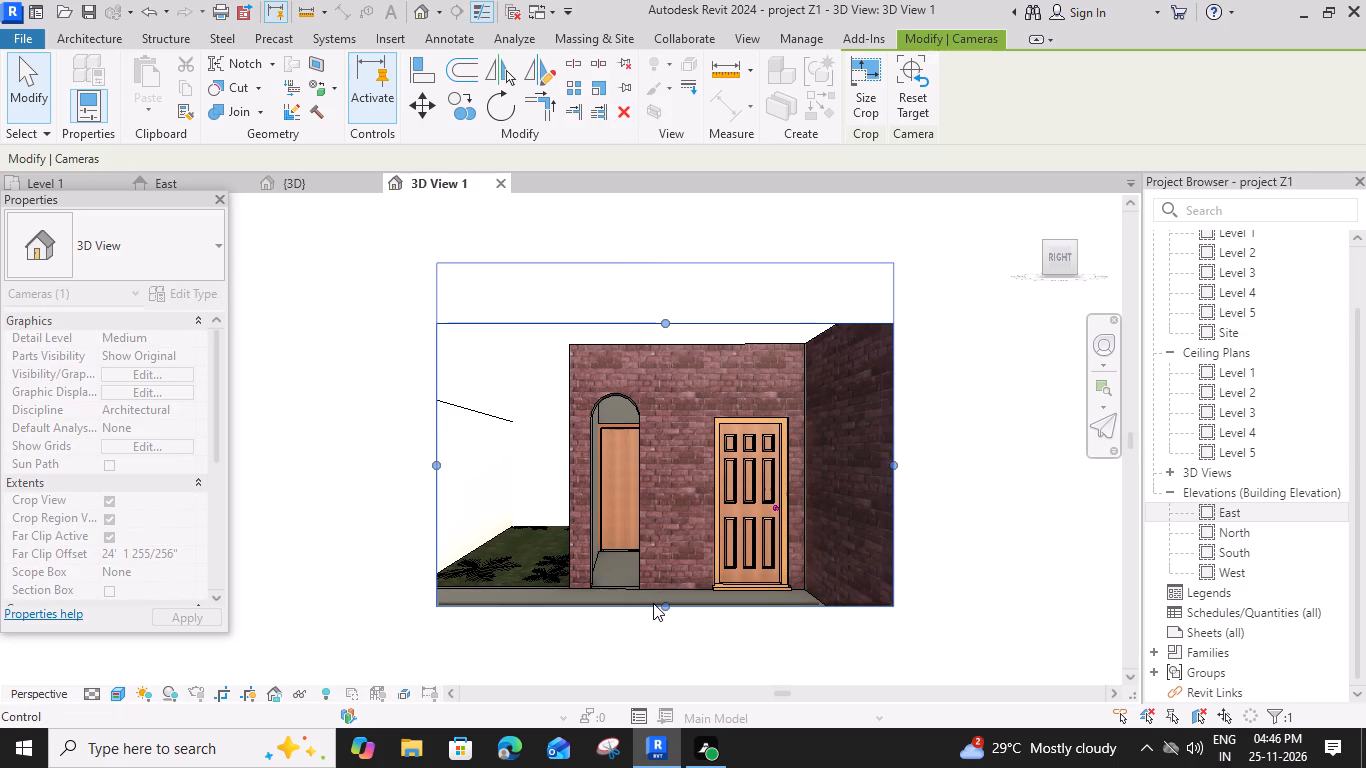
{"action": "left_click_drag", "start_coordinate": [666, 601], "coordinate": [666, 655]}
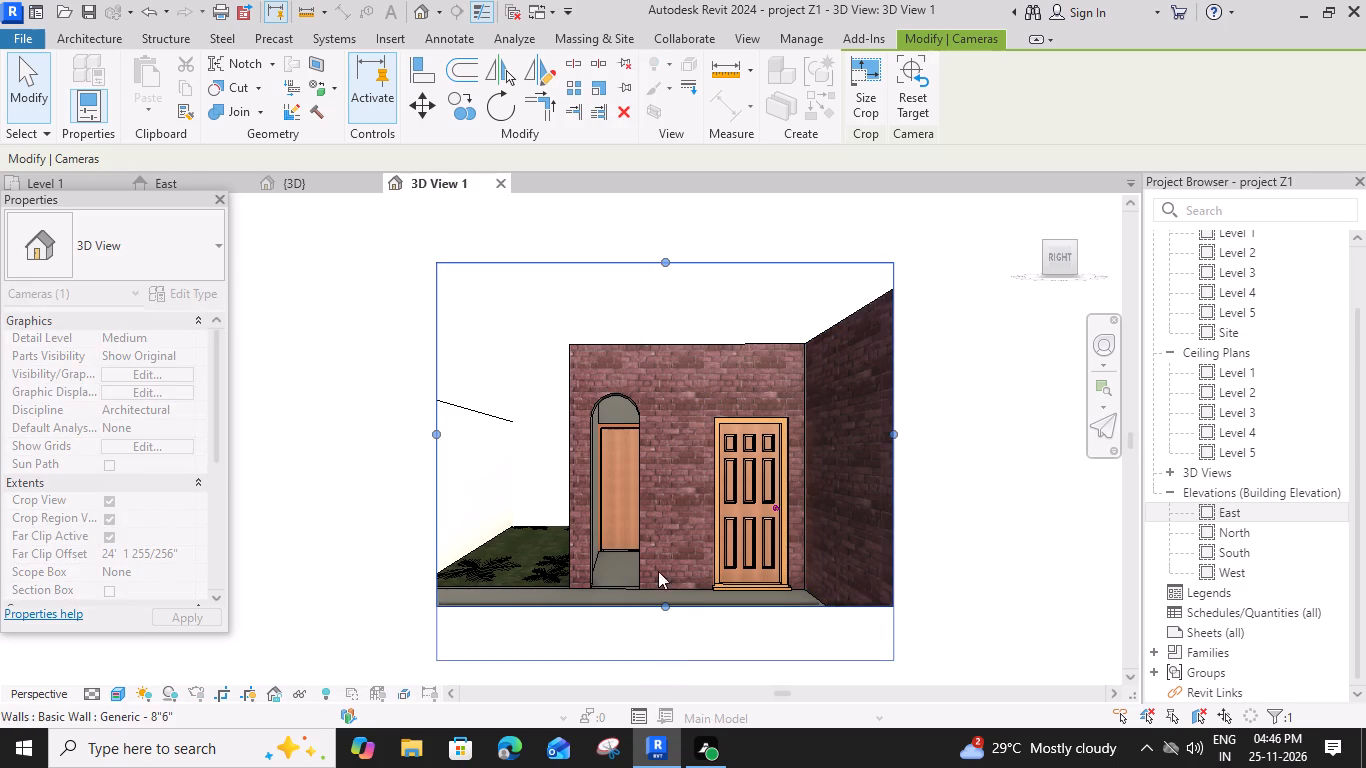
{"action": "scroll", "coordinate": [645, 495], "scroll_direction": "down", "scroll_amount": 3}
{"action": "middle_click_drag", "start_coordinate": [660, 558], "coordinate": [630, 543]}
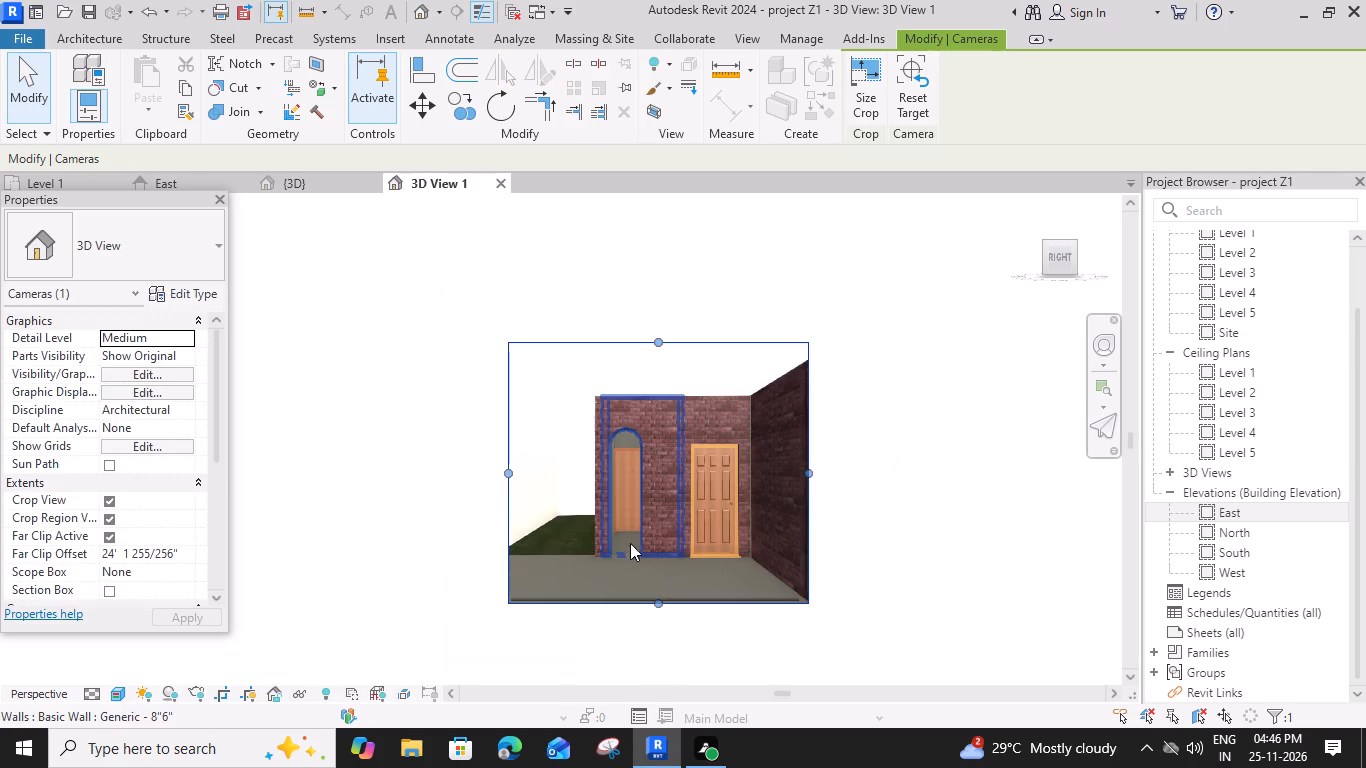
{"action": "middle_click_drag", "start_coordinate": [630, 543], "coordinate": [599, 534]}
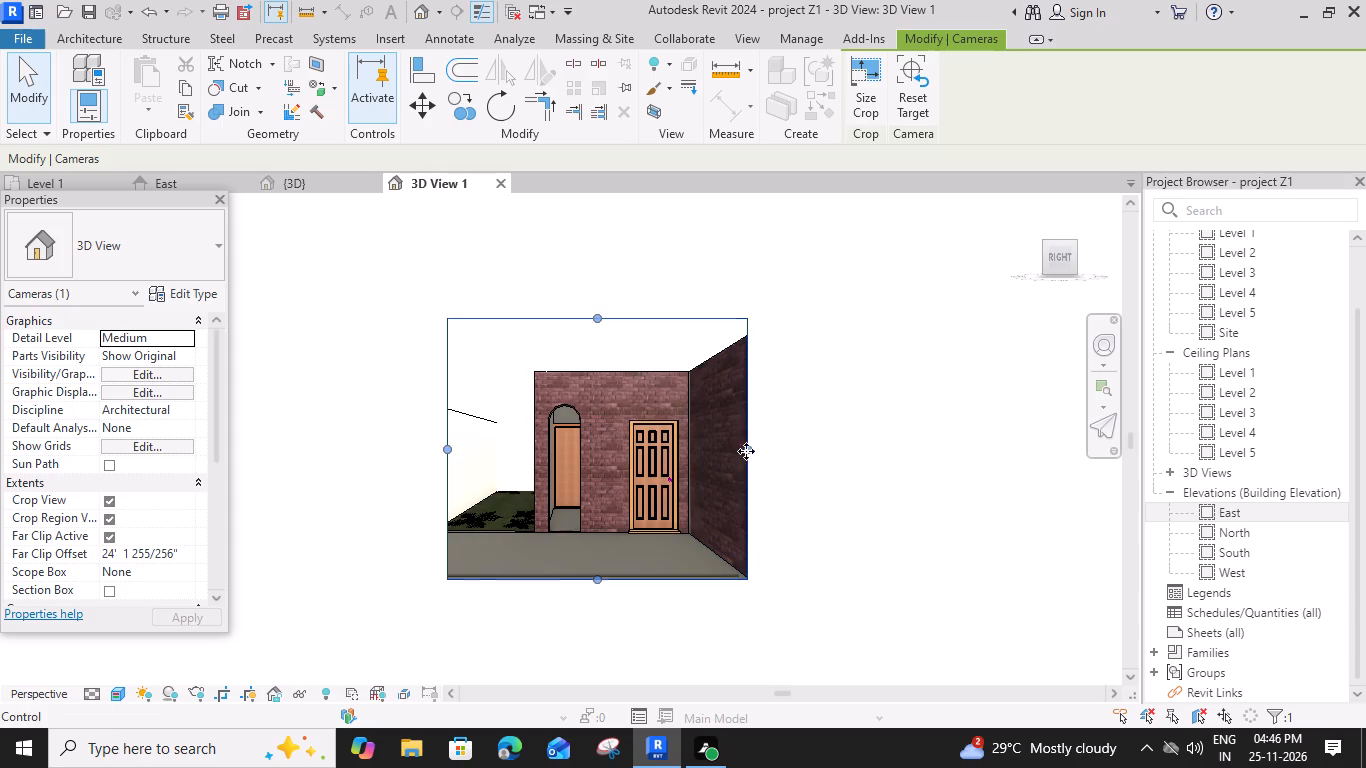
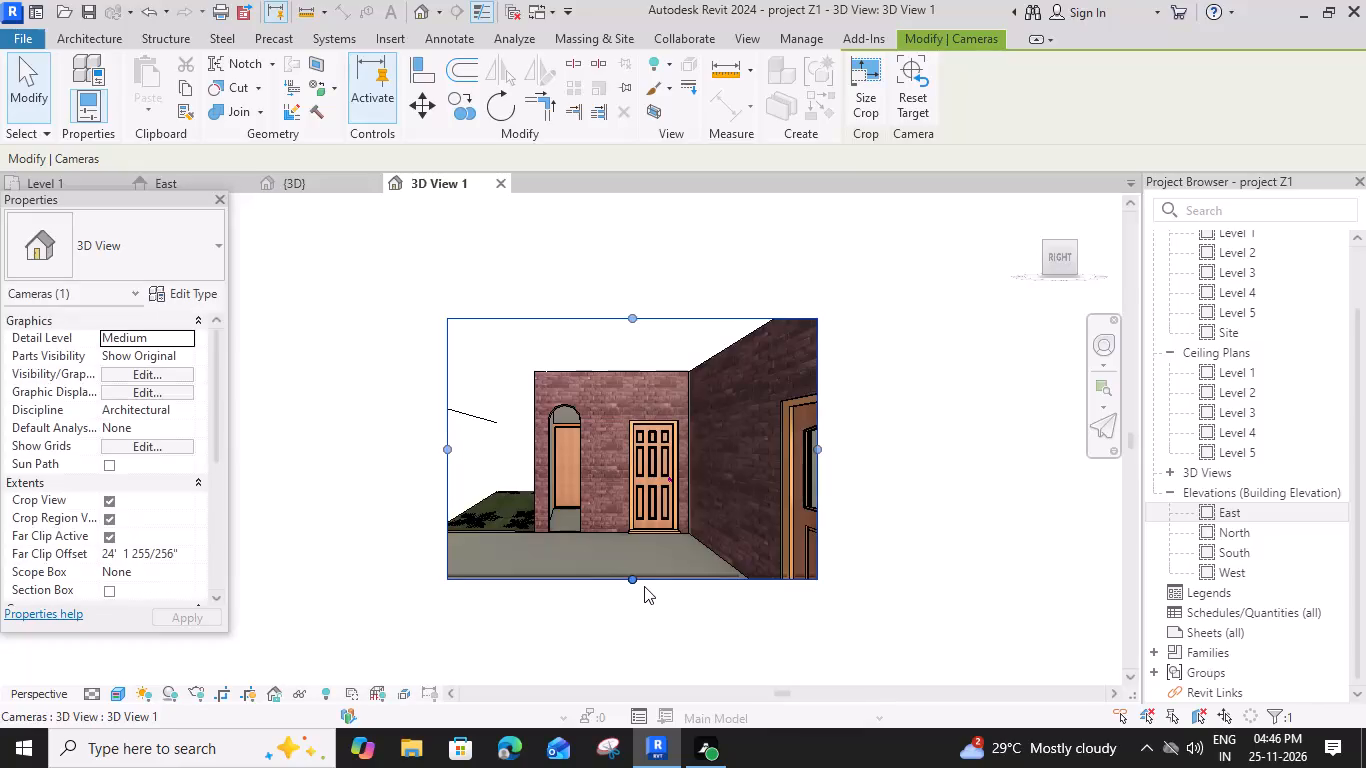
Enlarge the crop region of camera view 3D View 1 on all four sides to show both side walls, floor and sky.
{"action": "left_click_drag", "start_coordinate": [632, 579], "coordinate": [643, 651]}
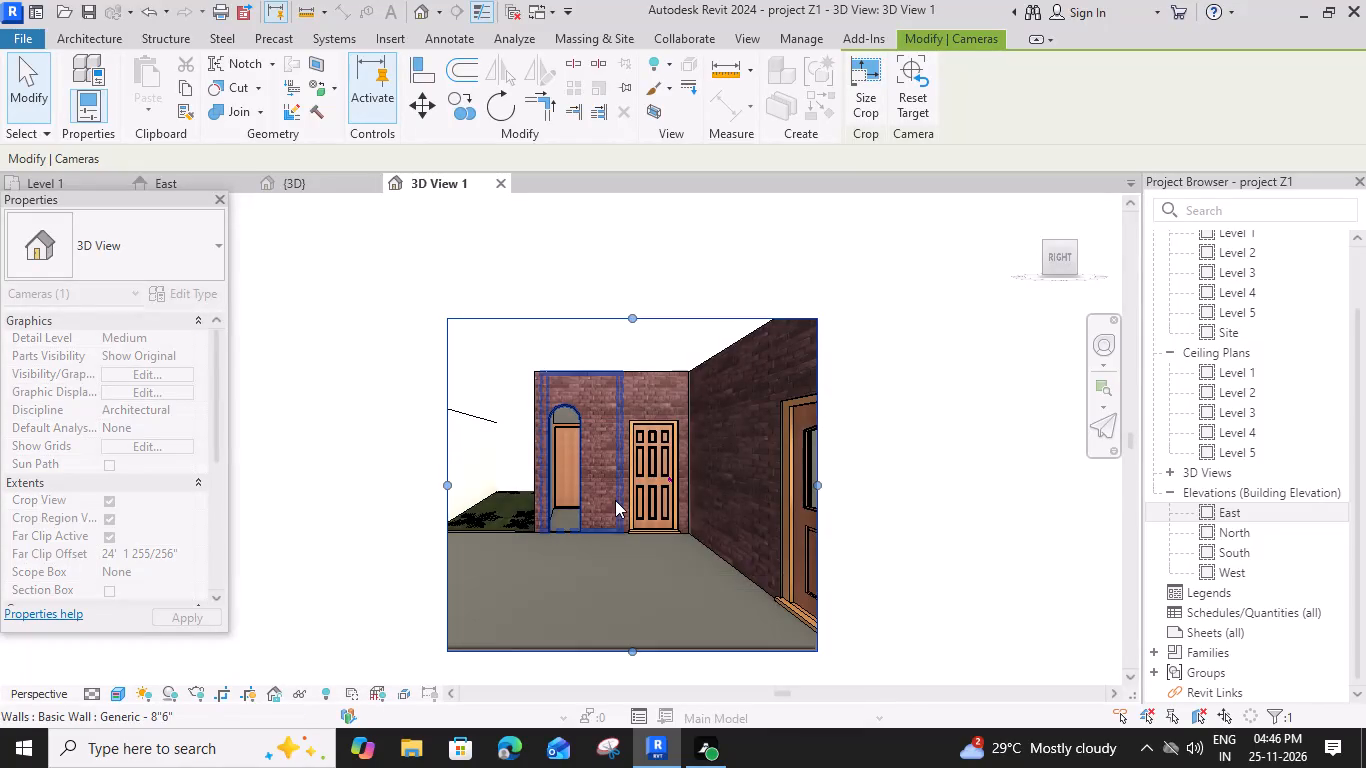
{"action": "scroll", "coordinate": [616, 502], "scroll_direction": "down", "scroll_amount": 2}
{"action": "left_click_drag", "start_coordinate": [485, 494], "coordinate": [422, 500]}
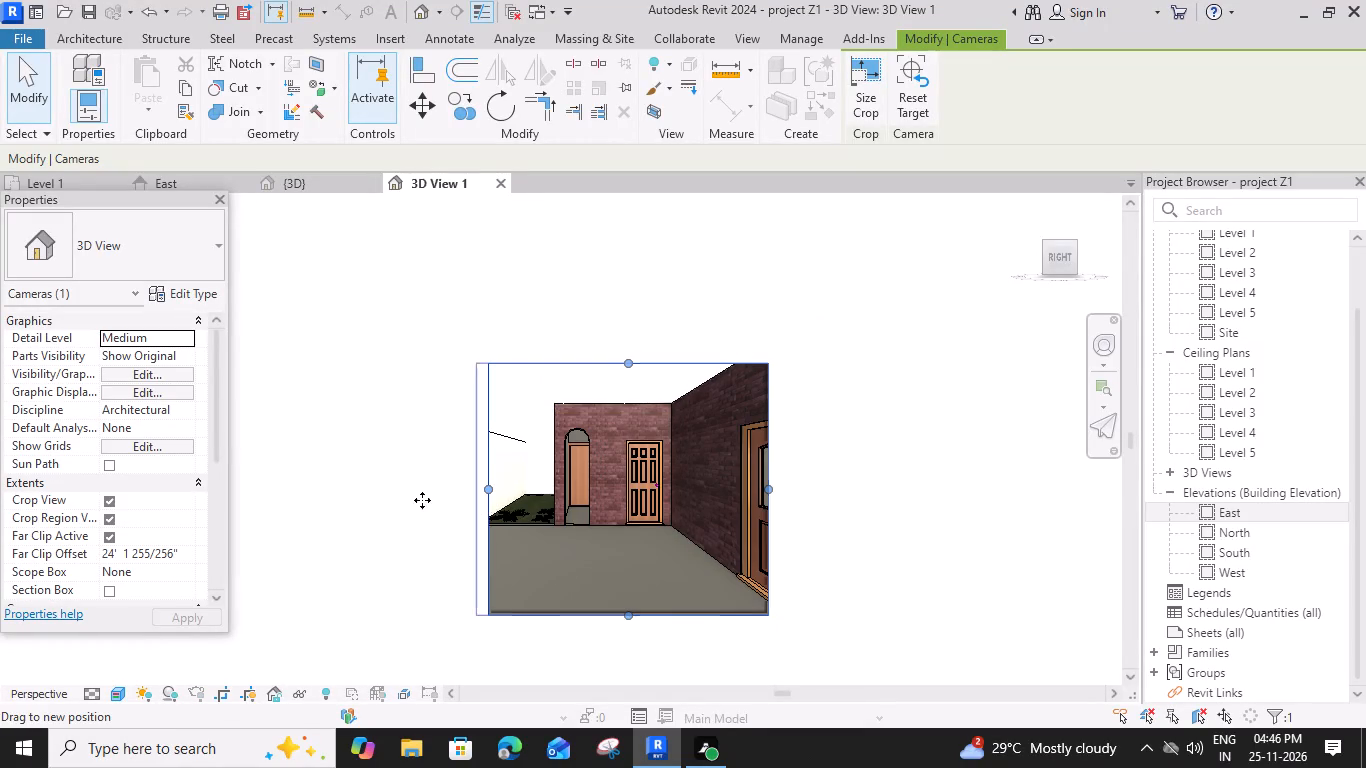
{"action": "left_click_drag", "start_coordinate": [422, 500], "coordinate": [416, 500]}
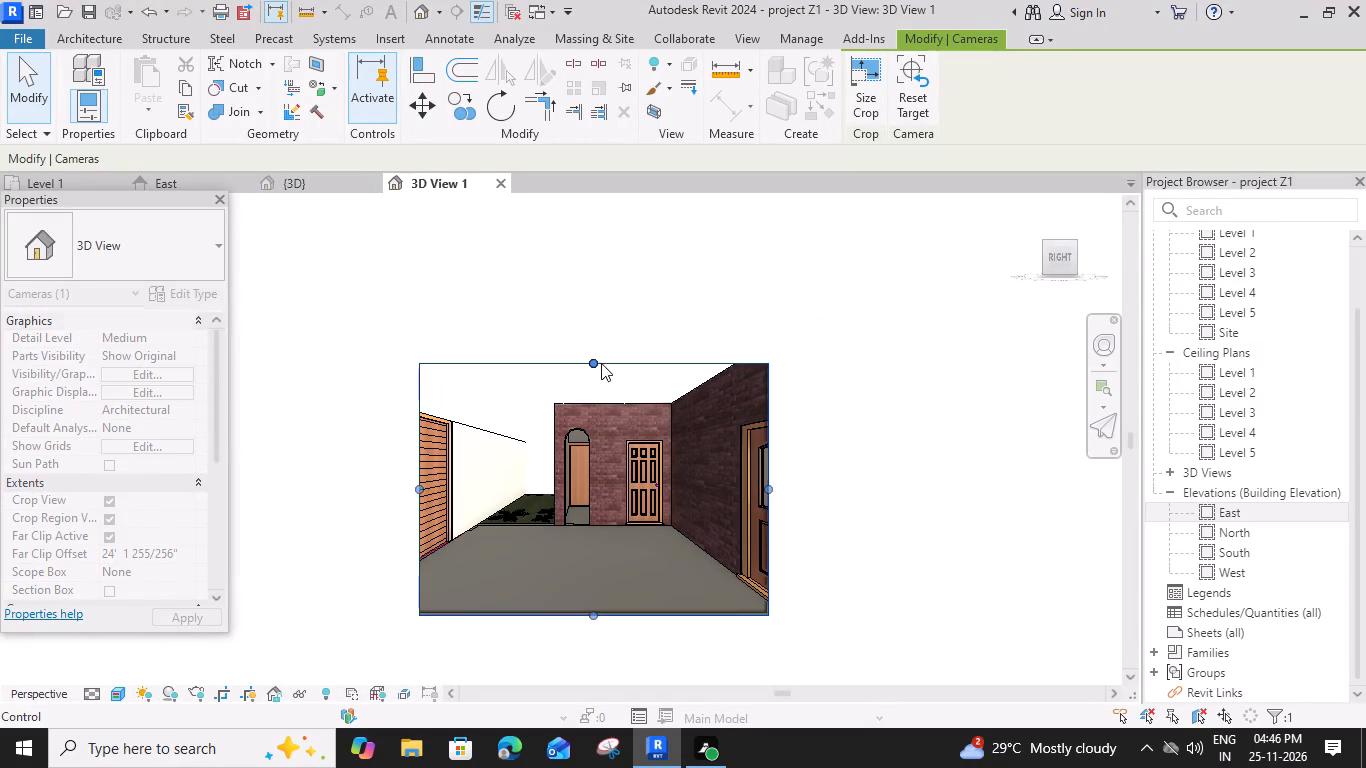
{"action": "left_click_drag", "start_coordinate": [596, 359], "coordinate": [588, 304]}
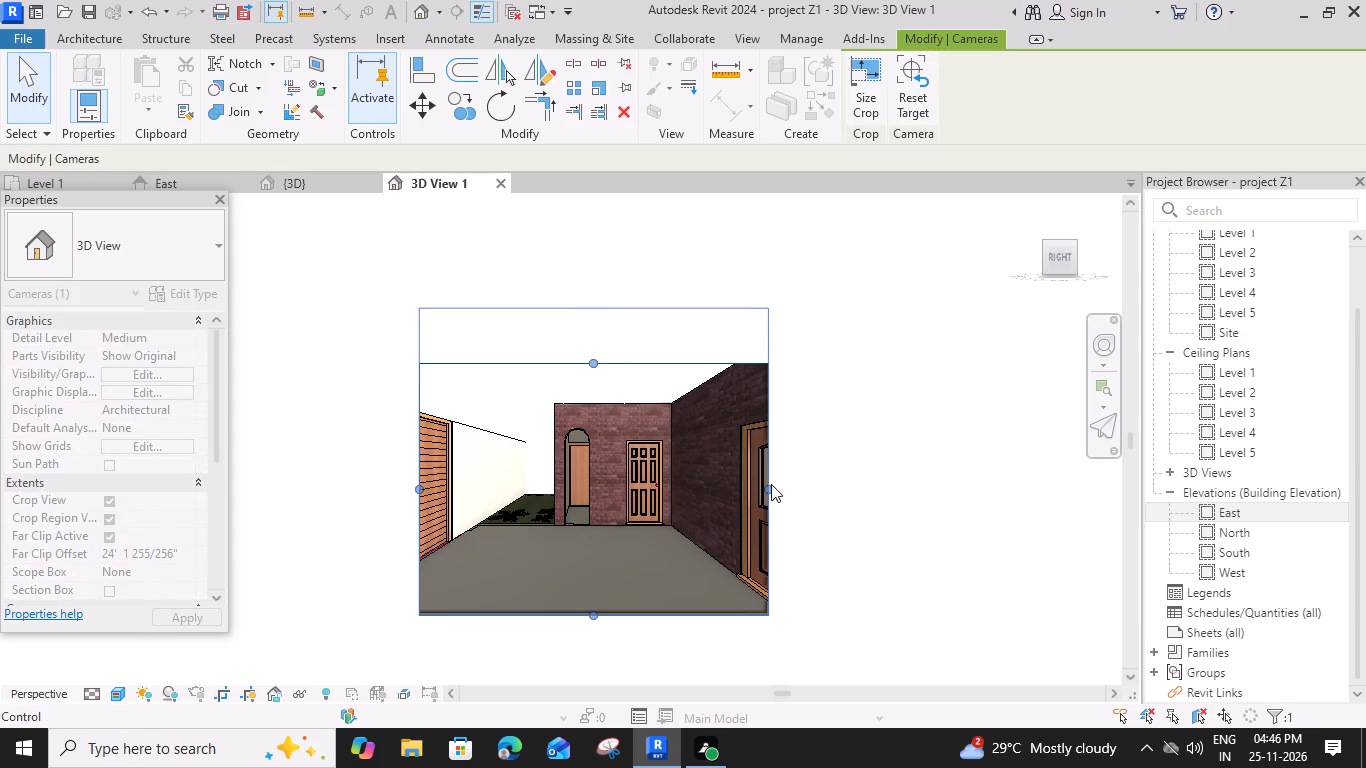
{"action": "left_click_drag", "start_coordinate": [768, 462], "coordinate": [852, 460]}
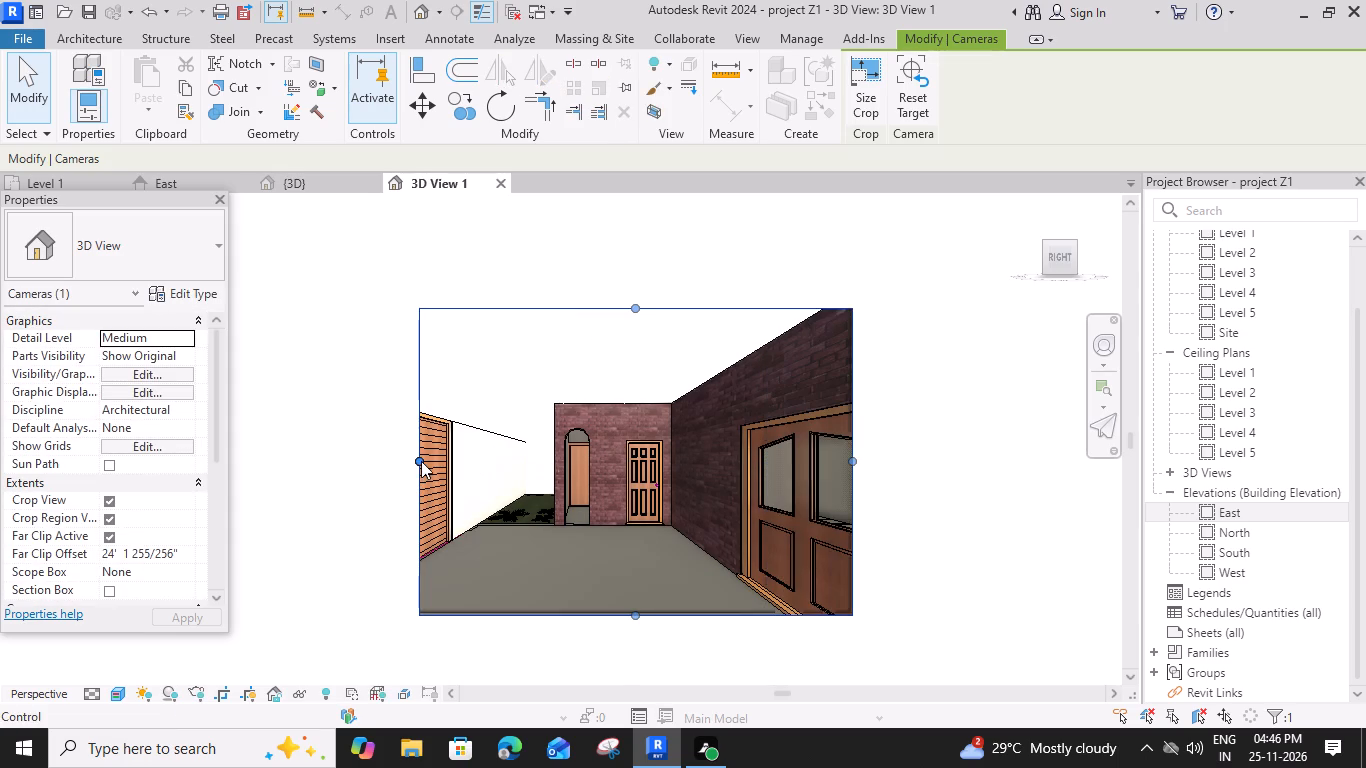
{"action": "left_click_drag", "start_coordinate": [420, 459], "coordinate": [349, 473]}
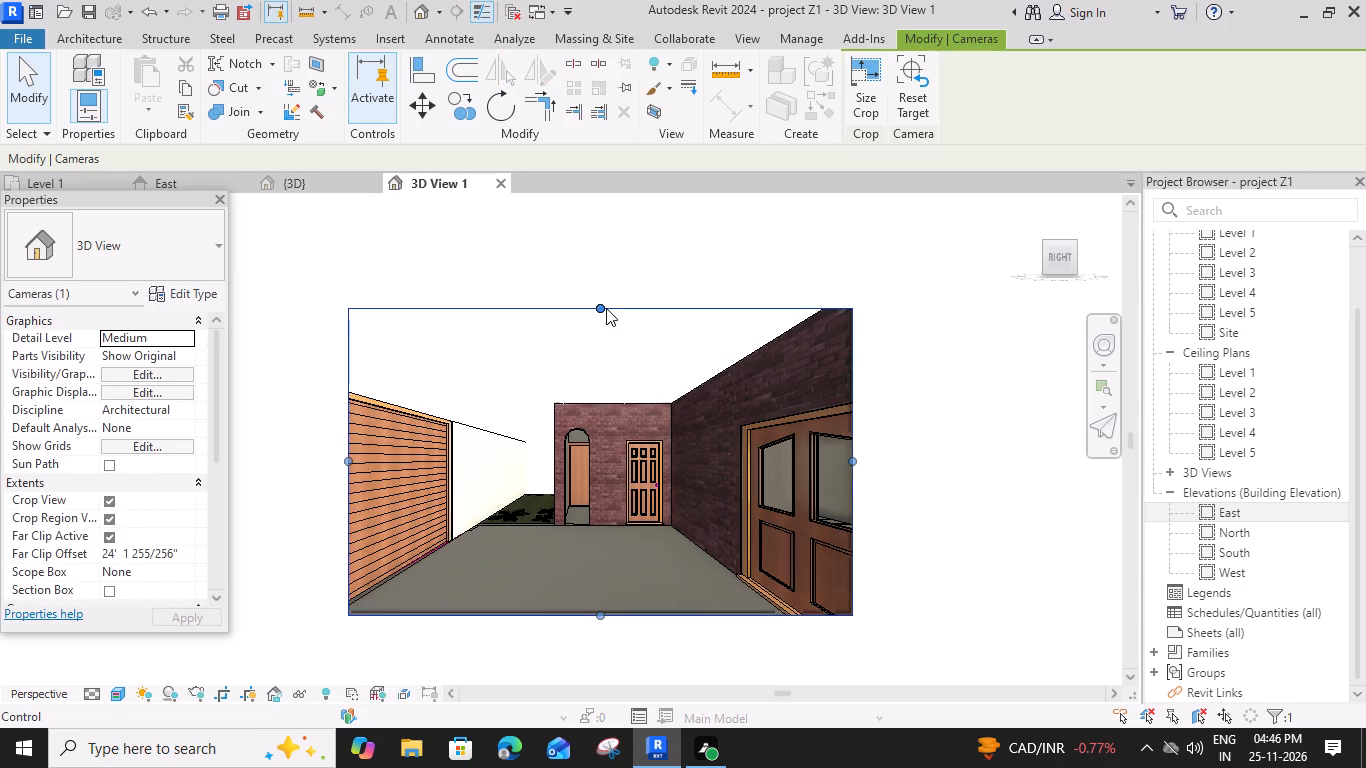
{"action": "left_click_drag", "start_coordinate": [606, 308], "coordinate": [605, 264]}
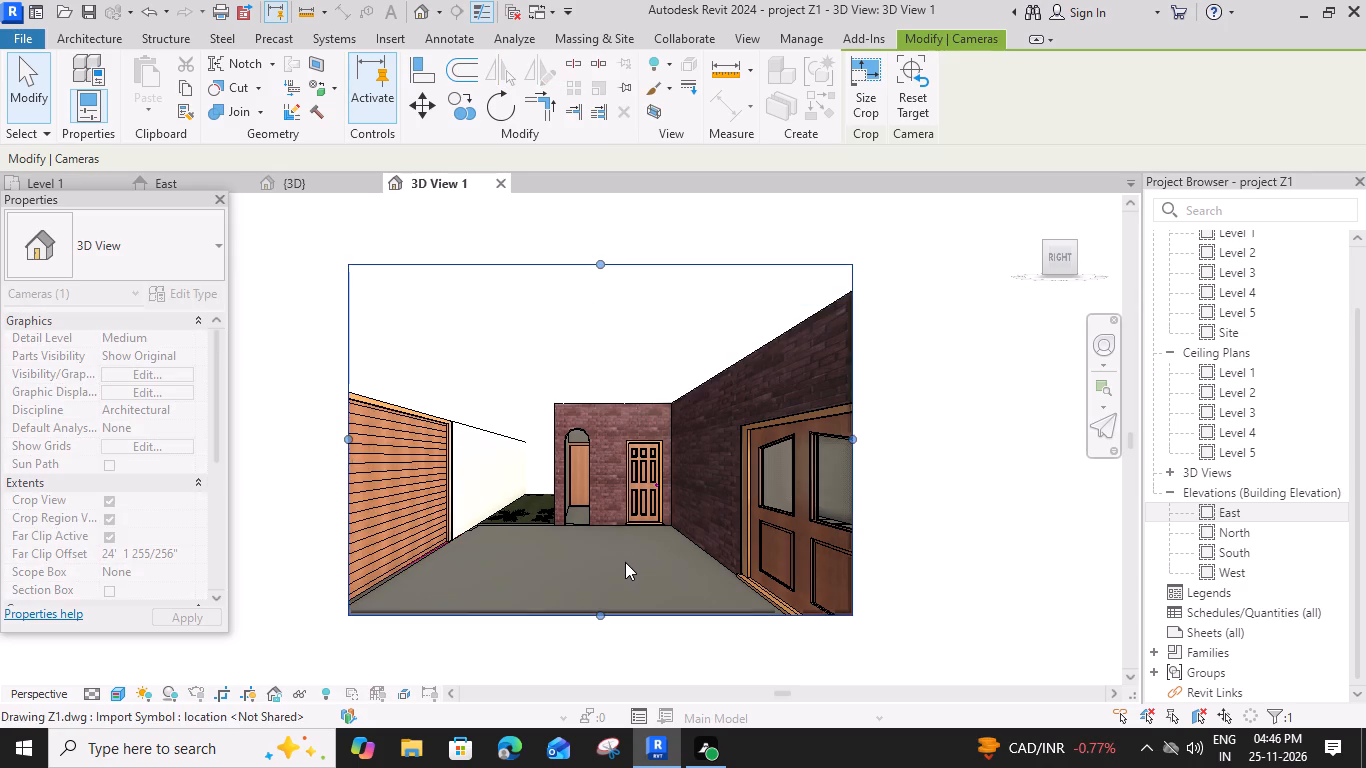
Extend the camera view's crop region further down over the parking floor and wider on both sides, leaving it deselected.
{"action": "scroll", "coordinate": [621, 555], "scroll_direction": "down", "scroll_amount": 2}
{"action": "left_click_drag", "start_coordinate": [602, 598], "coordinate": [601, 660]}
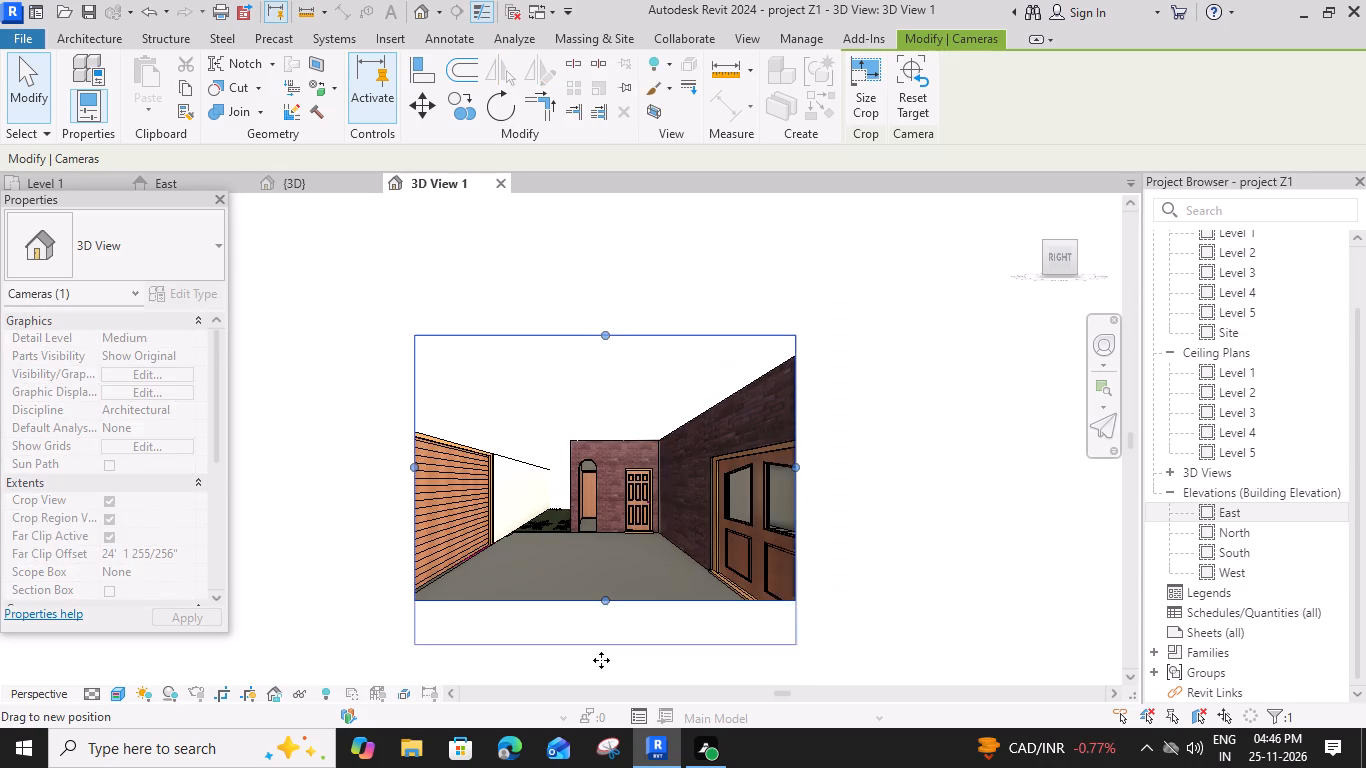
{"action": "left_click_drag", "start_coordinate": [601, 660], "coordinate": [600, 678]}
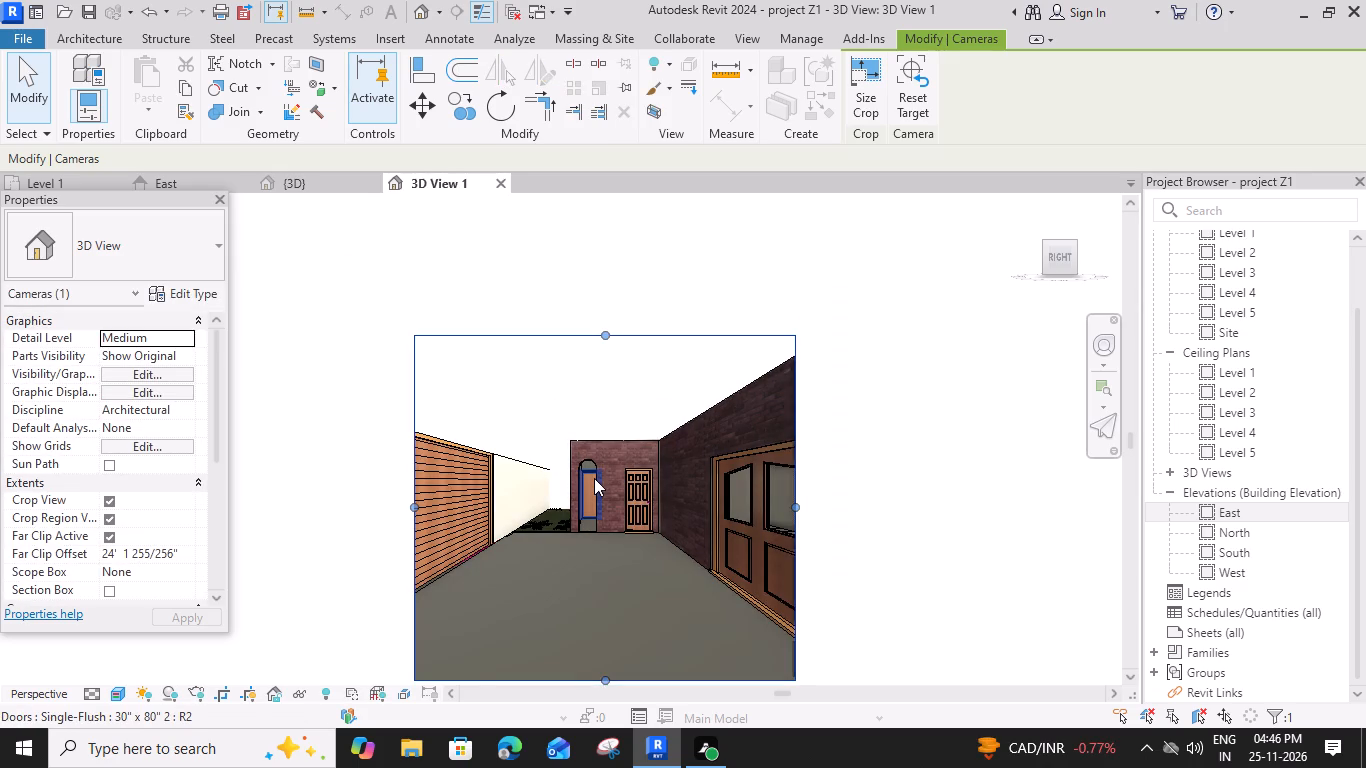
{"action": "scroll", "coordinate": [597, 552], "scroll_direction": "down", "scroll_amount": 2}
{"action": "middle_click_drag", "start_coordinate": [597, 552], "coordinate": [630, 439]}
{"action": "left_click_drag", "start_coordinate": [635, 533], "coordinate": [631, 584]}
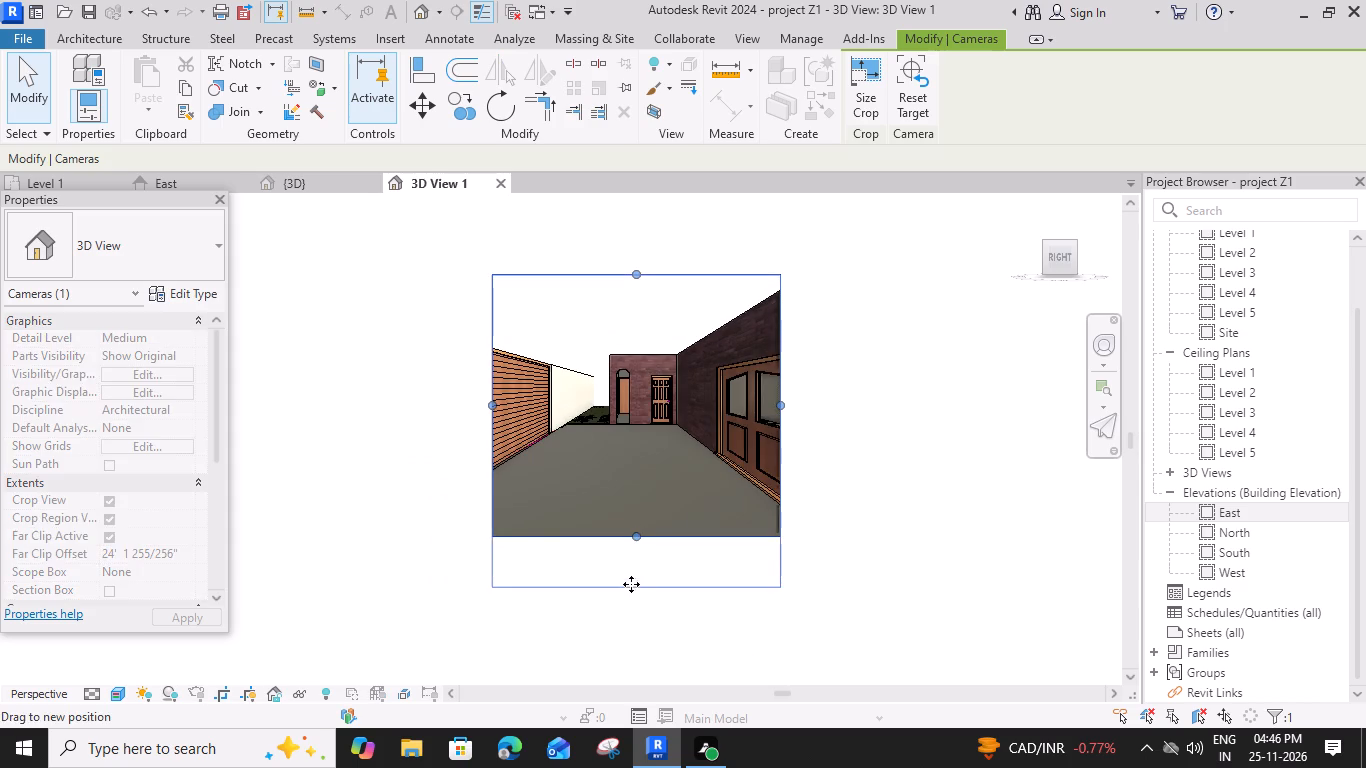
{"action": "left_click_drag", "start_coordinate": [631, 584], "coordinate": [631, 585]}
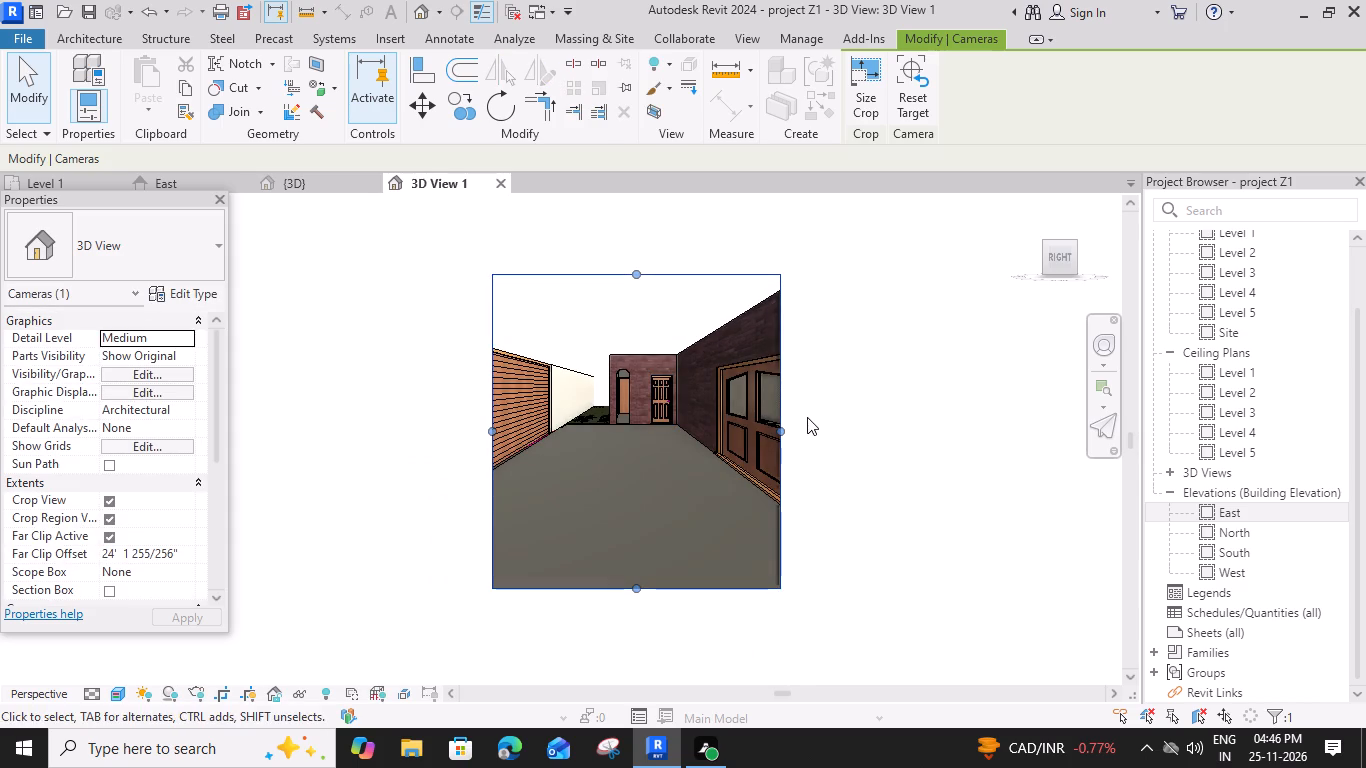
{"action": "left_click_drag", "start_coordinate": [782, 429], "coordinate": [846, 430]}
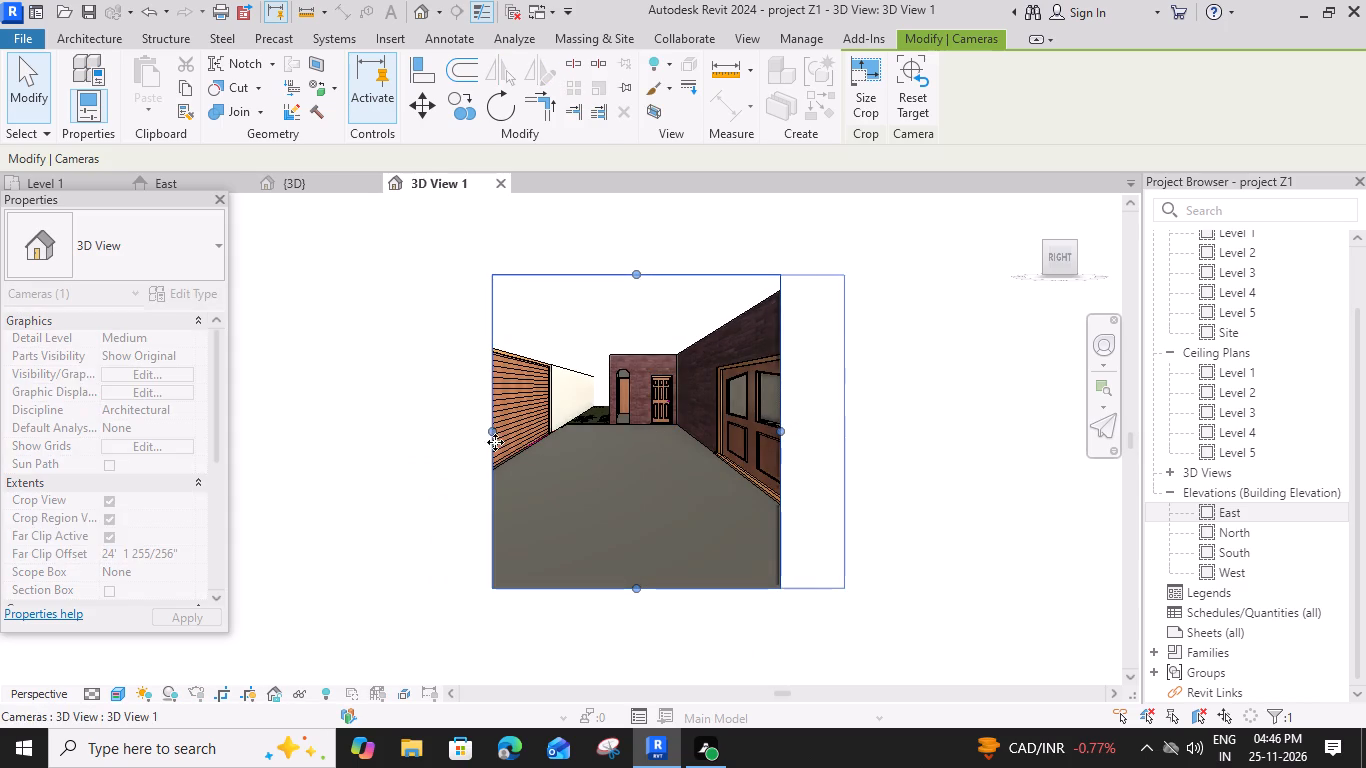
{"action": "left_click_drag", "start_coordinate": [489, 432], "coordinate": [401, 448]}
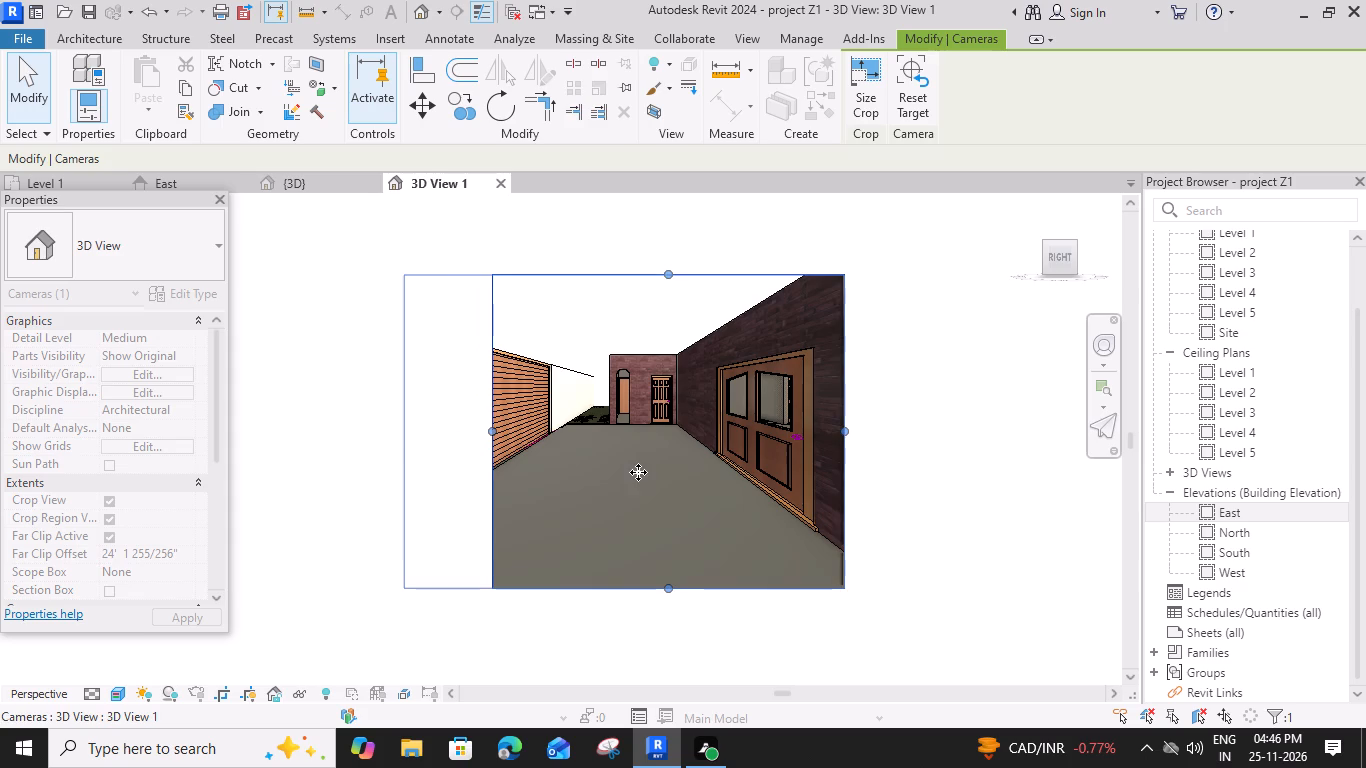
{"action": "scroll", "coordinate": [618, 447], "scroll_direction": "up", "scroll_amount": 1}
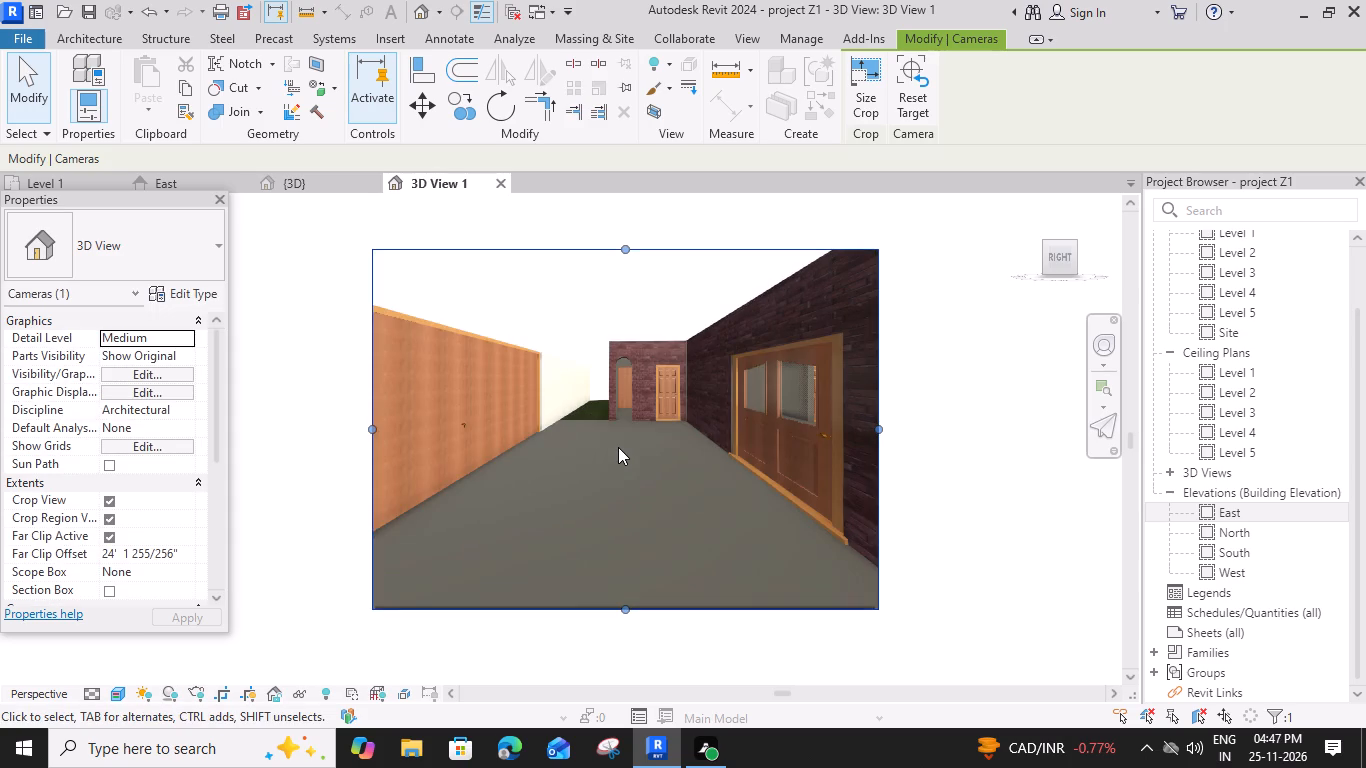
{"action": "left_click", "coordinate": [934, 504]}
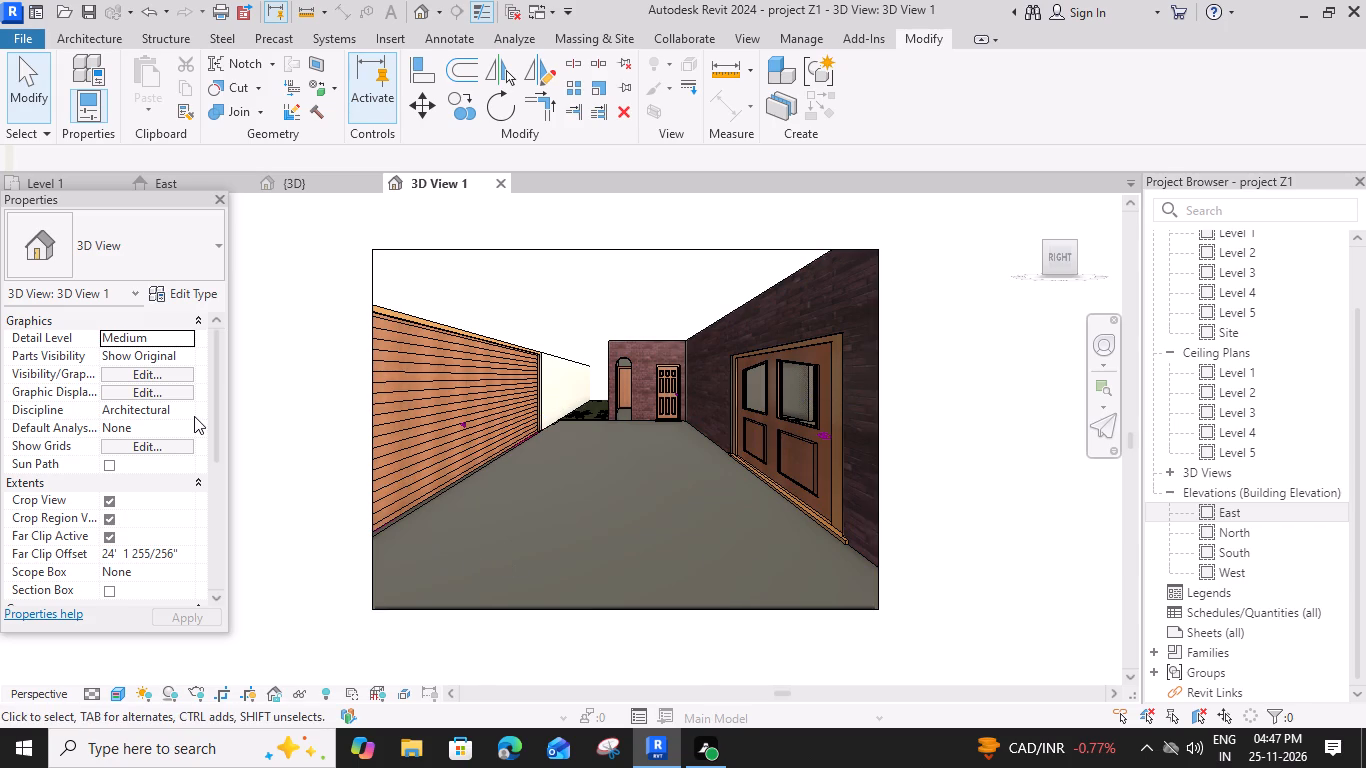
Switch to the Level 1 floor plan and create a new project material in the Material Browser.
{"action": "left_click", "coordinate": [64, 180]}
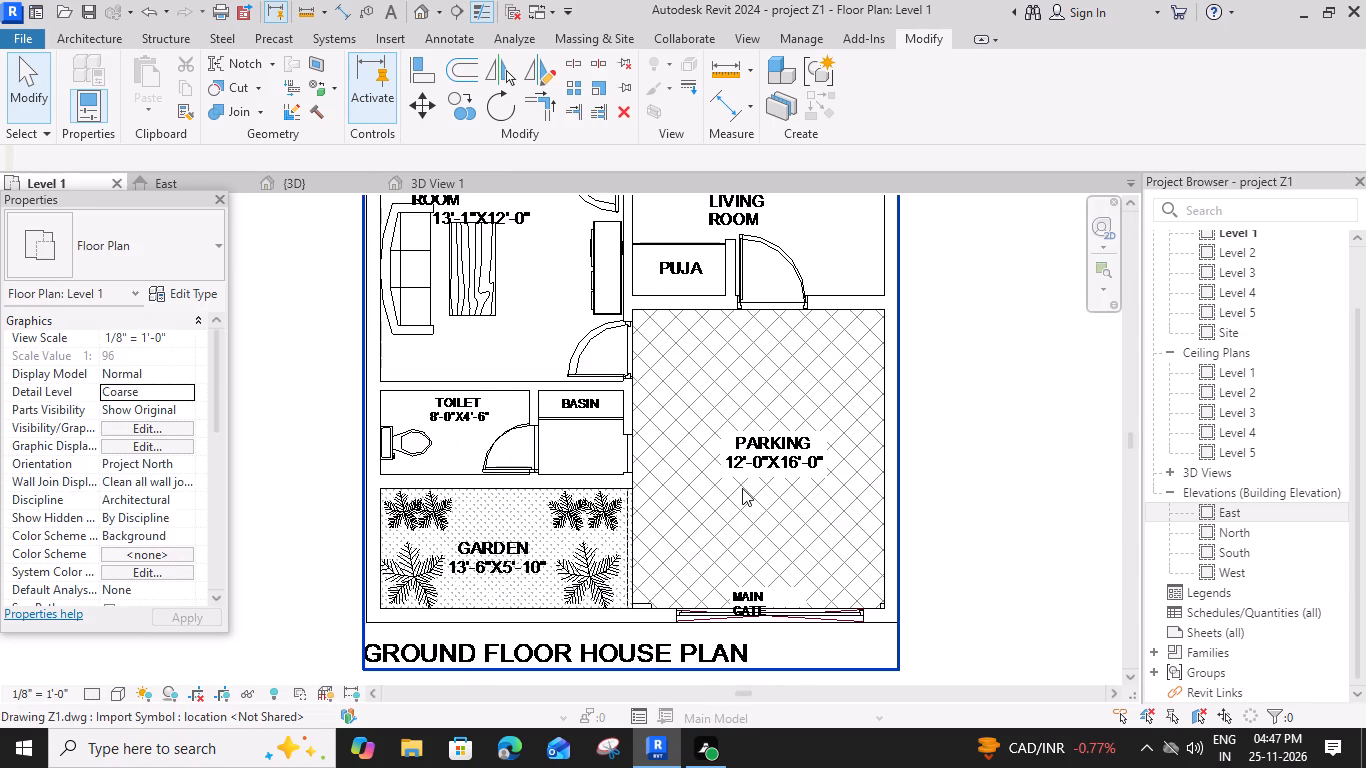
{"action": "scroll", "coordinate": [745, 482], "scroll_direction": "down", "scroll_amount": 1}
{"action": "middle_click_drag", "start_coordinate": [622, 433], "coordinate": [585, 484]}
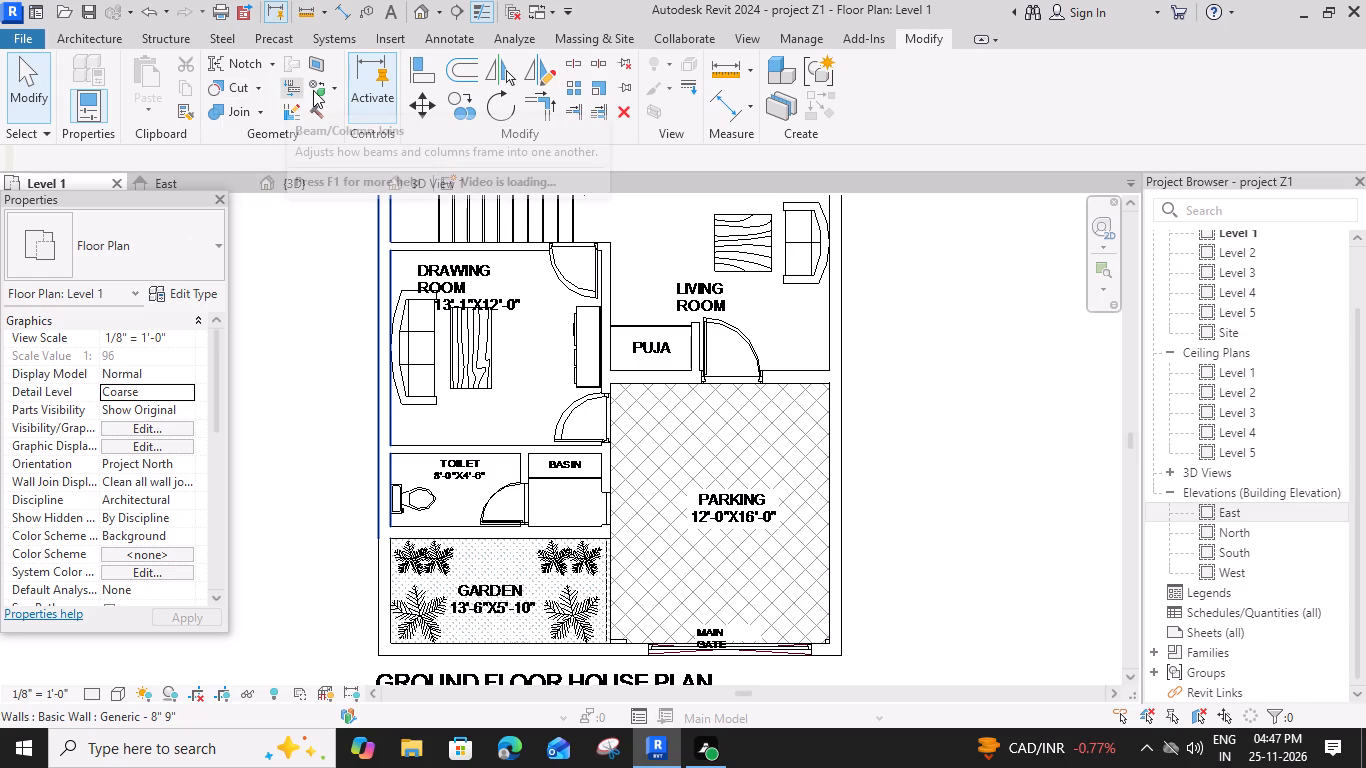
{"action": "left_click", "coordinate": [787, 42]}
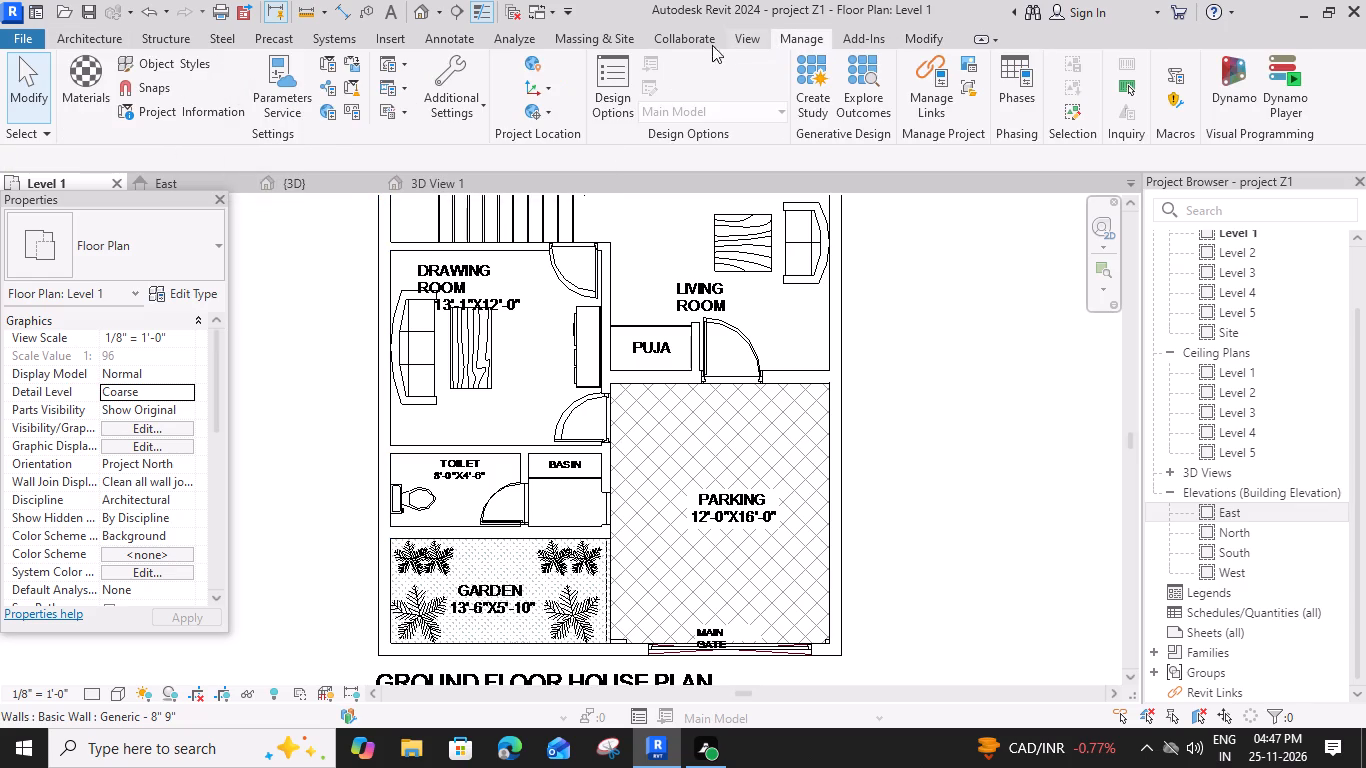
{"action": "left_click", "coordinate": [70, 90]}
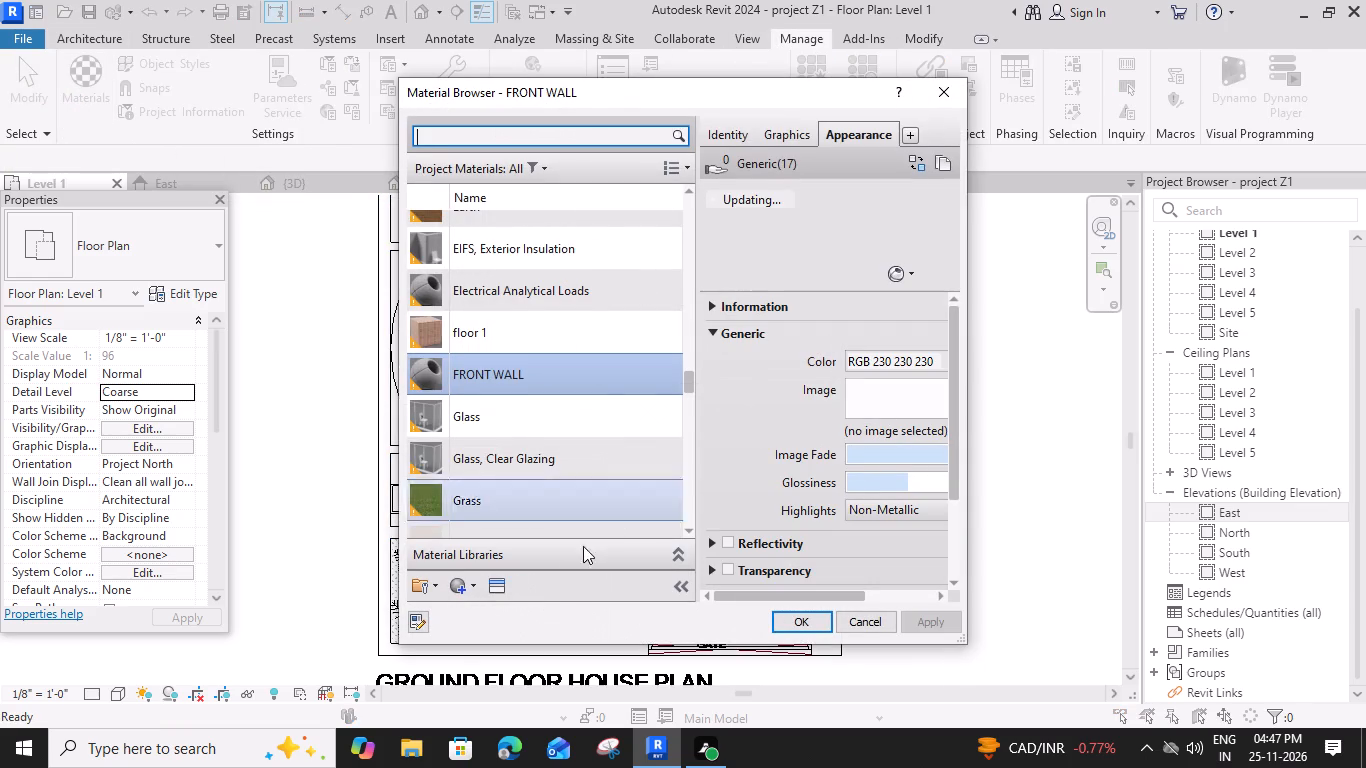
{"action": "left_click", "coordinate": [471, 582]}
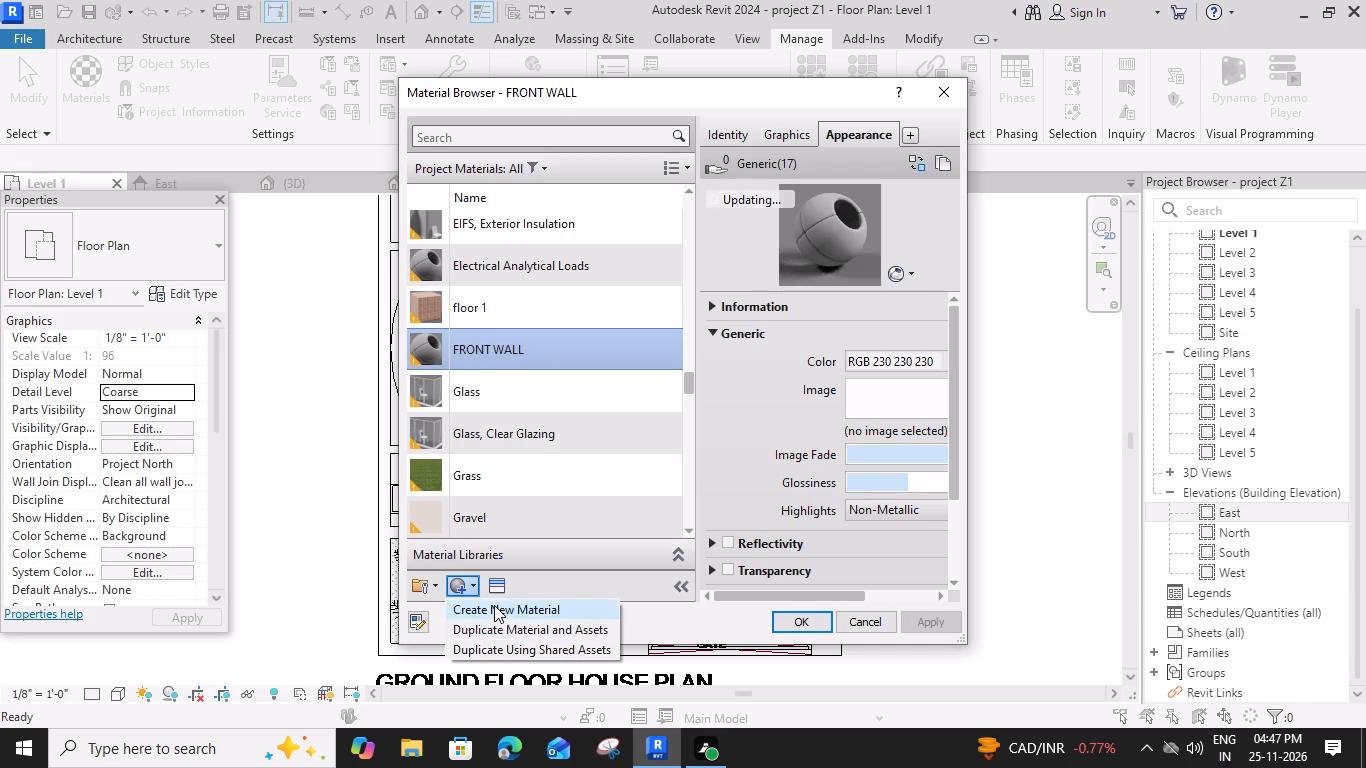
{"action": "left_click", "coordinate": [494, 605]}
Rename the new material as PARKING FLOOR.
{"action": "right_click", "coordinate": [565, 367]}
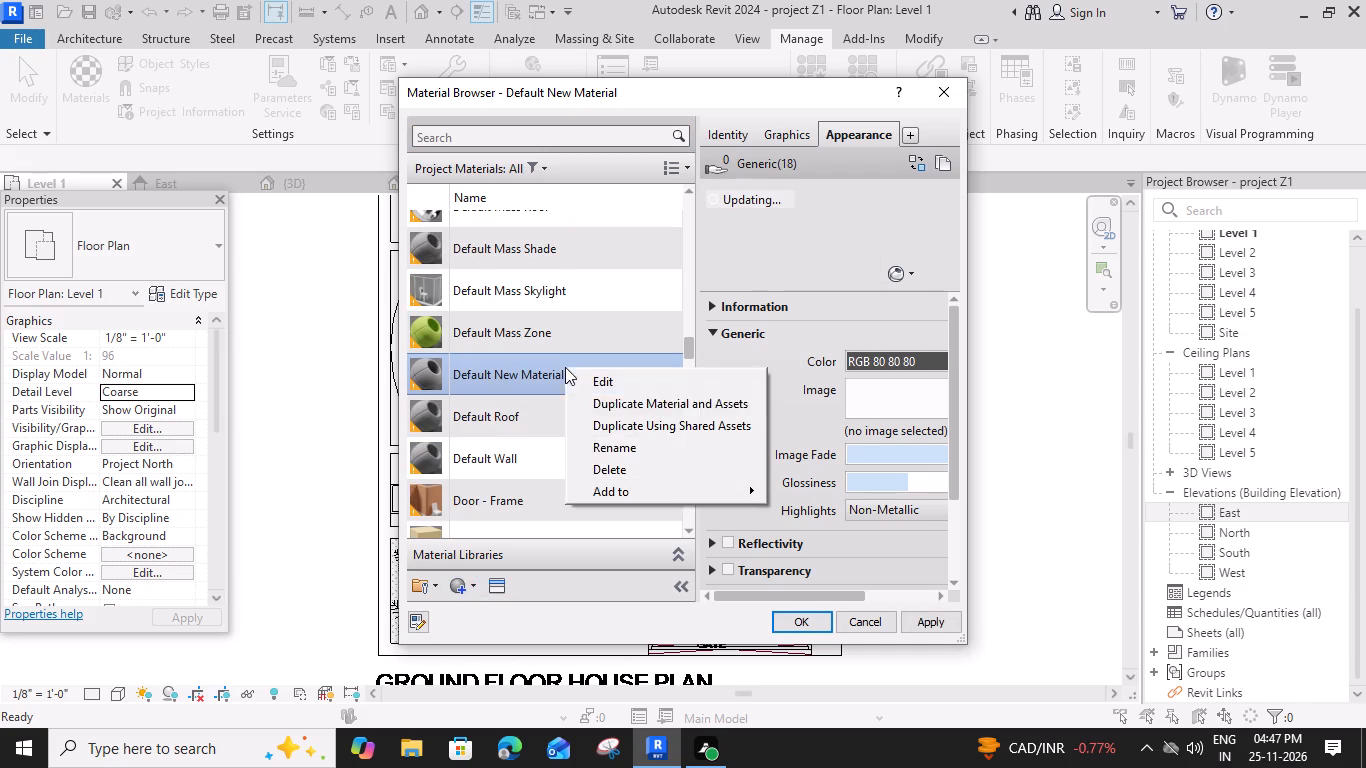
{"action": "left_click", "coordinate": [598, 451]}
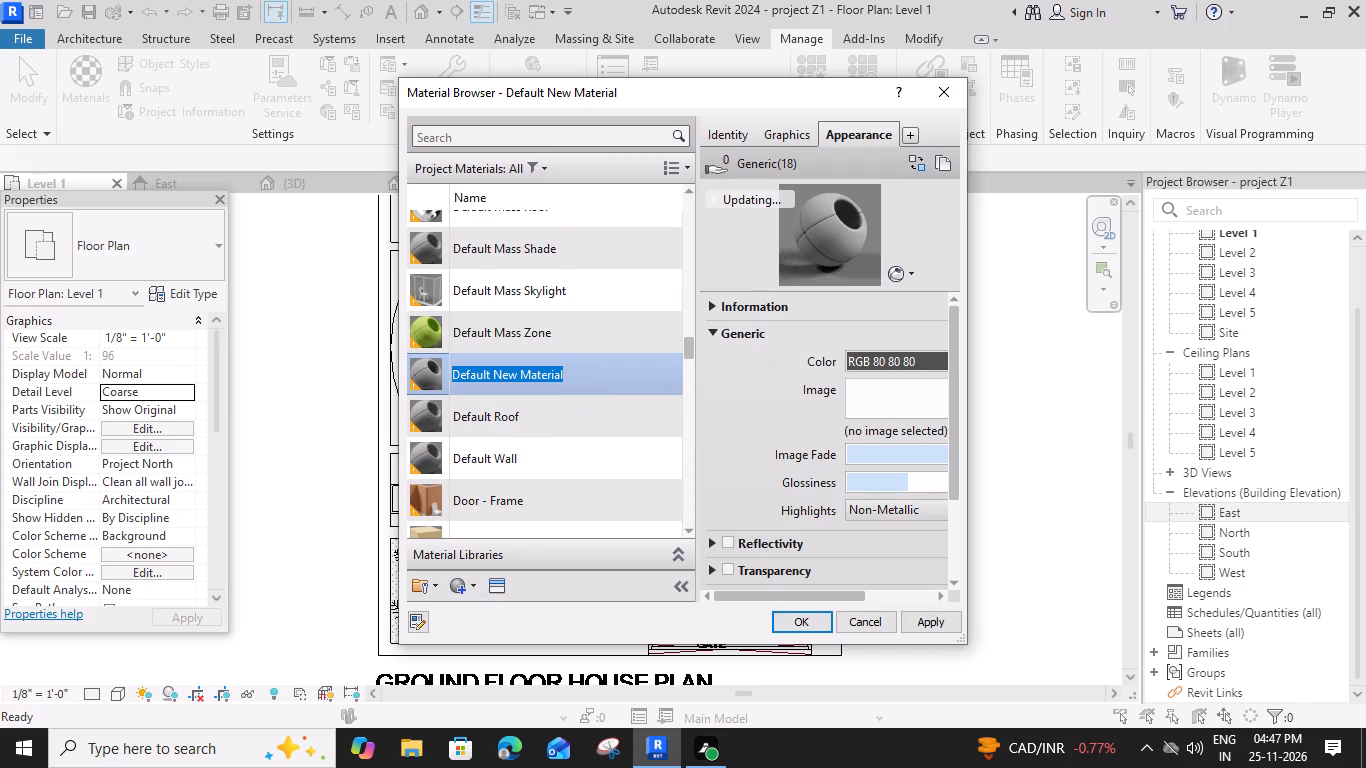
{"action": "type", "text": "PA"}
{"action": "key", "text": "r"}
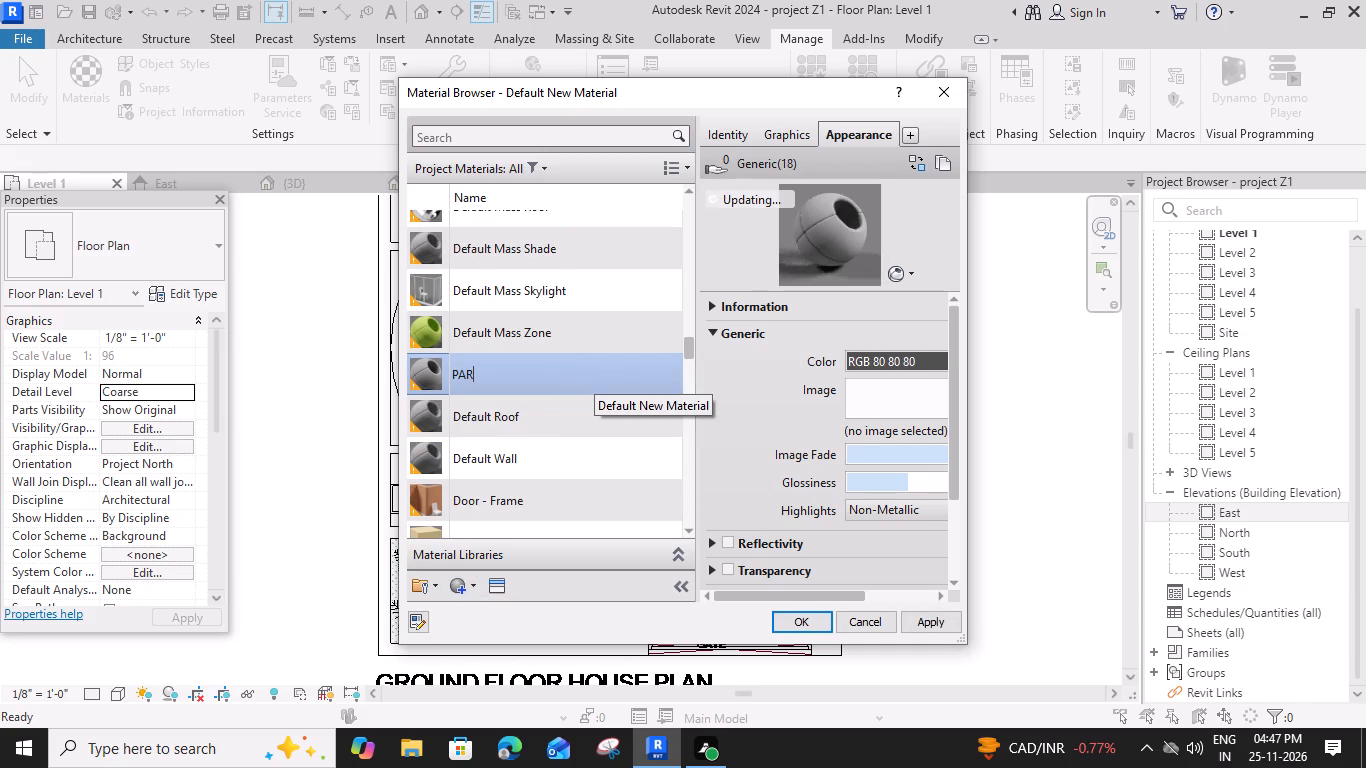
{"action": "type", "text": "KINF"}
{"action": "key", "text": "BackSpace"}
{"action": "type", "text": "G D"}
{"action": "key", "text": "BackSpace"}
{"action": "type", "text": "FLOO"}
{"action": "key", "text": "r"}
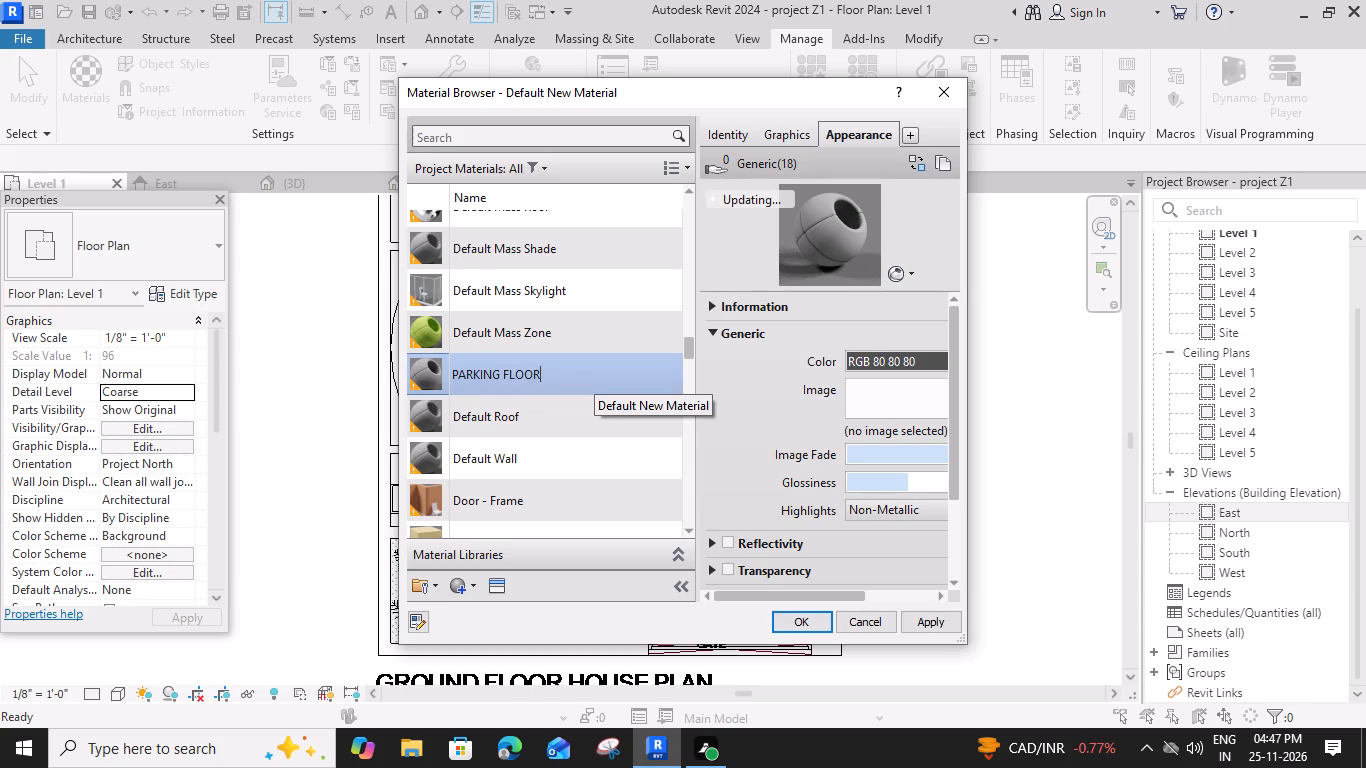
Replace the PARKING FLOOR material's appearance with the library asset 4in Squares - Lavender and accept the material changes.
{"action": "left_click", "coordinate": [494, 595]}
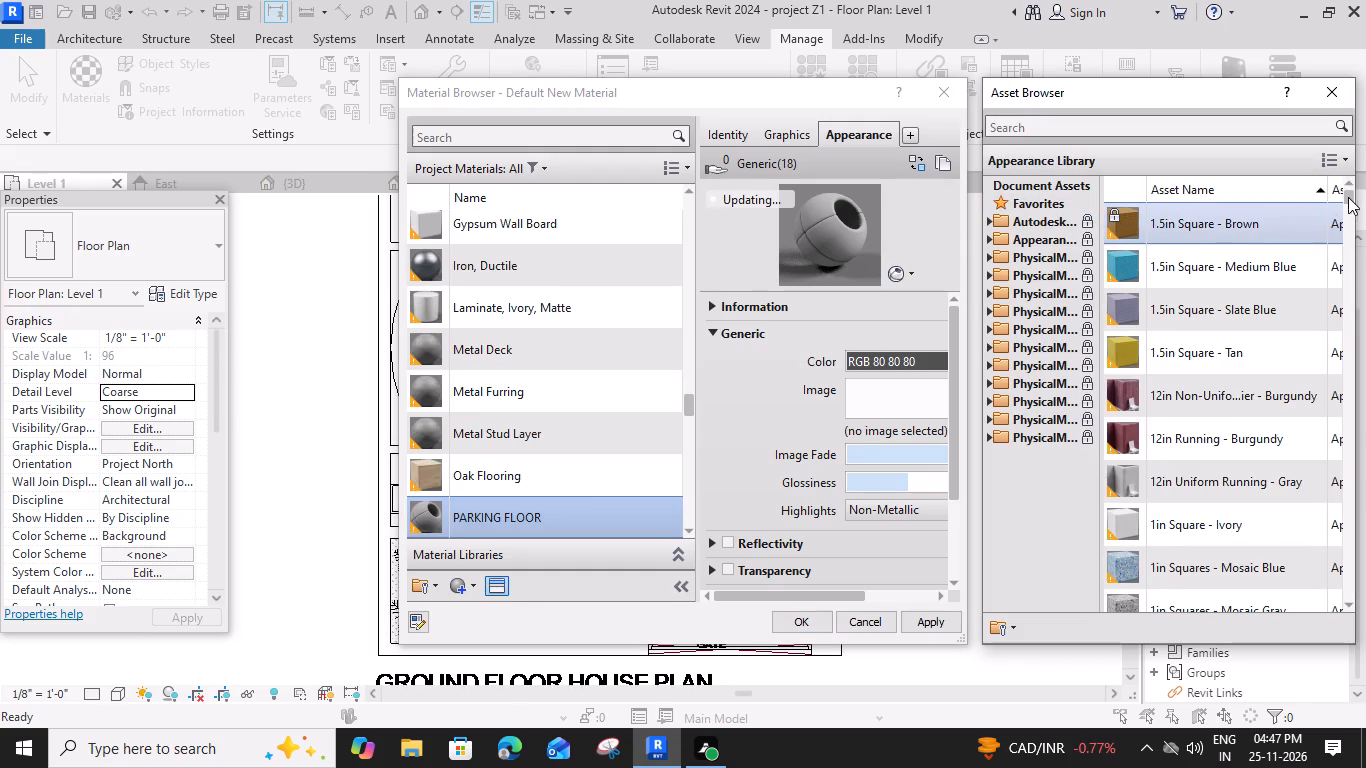
{"action": "scroll", "coordinate": [1324, 237], "scroll_direction": "down", "scroll_amount": 5}
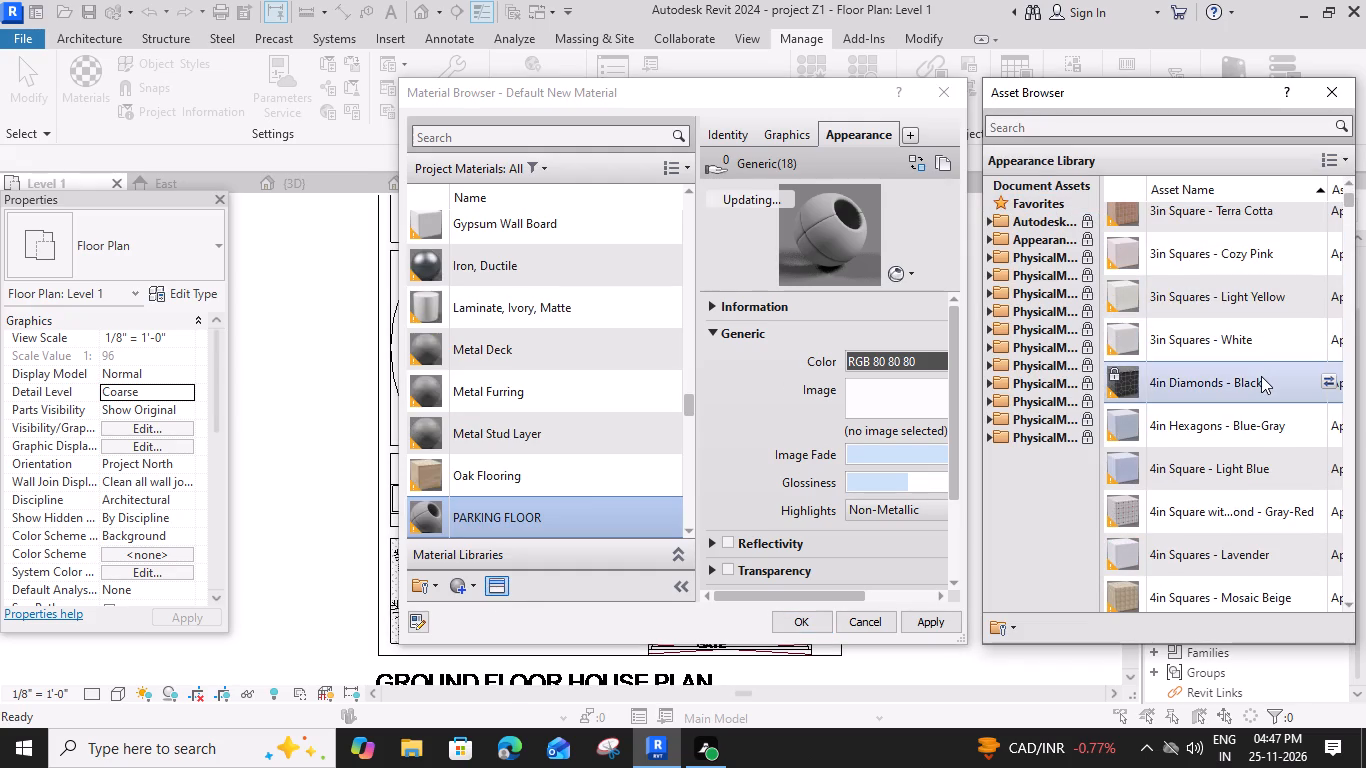
{"action": "scroll", "coordinate": [1261, 376], "scroll_direction": "down", "scroll_amount": 1}
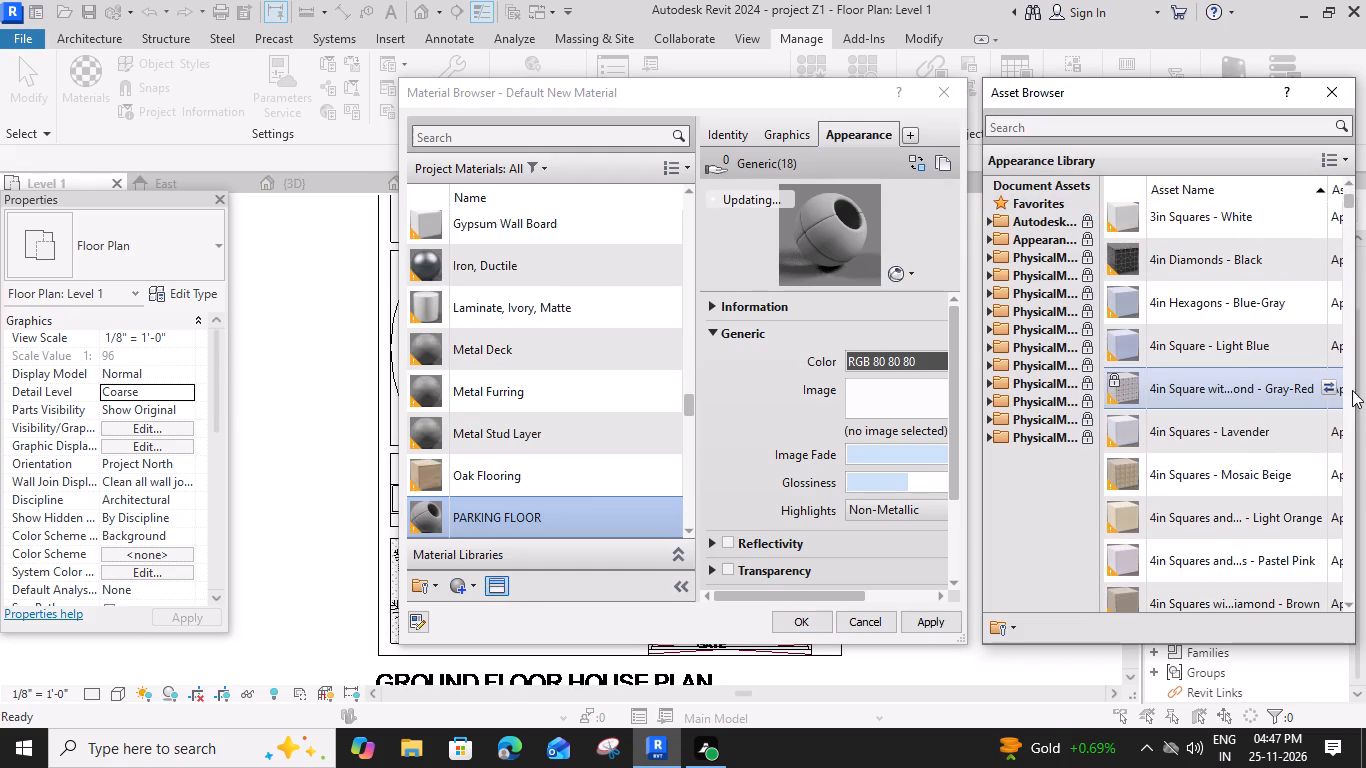
{"action": "left_click", "coordinate": [1328, 385]}
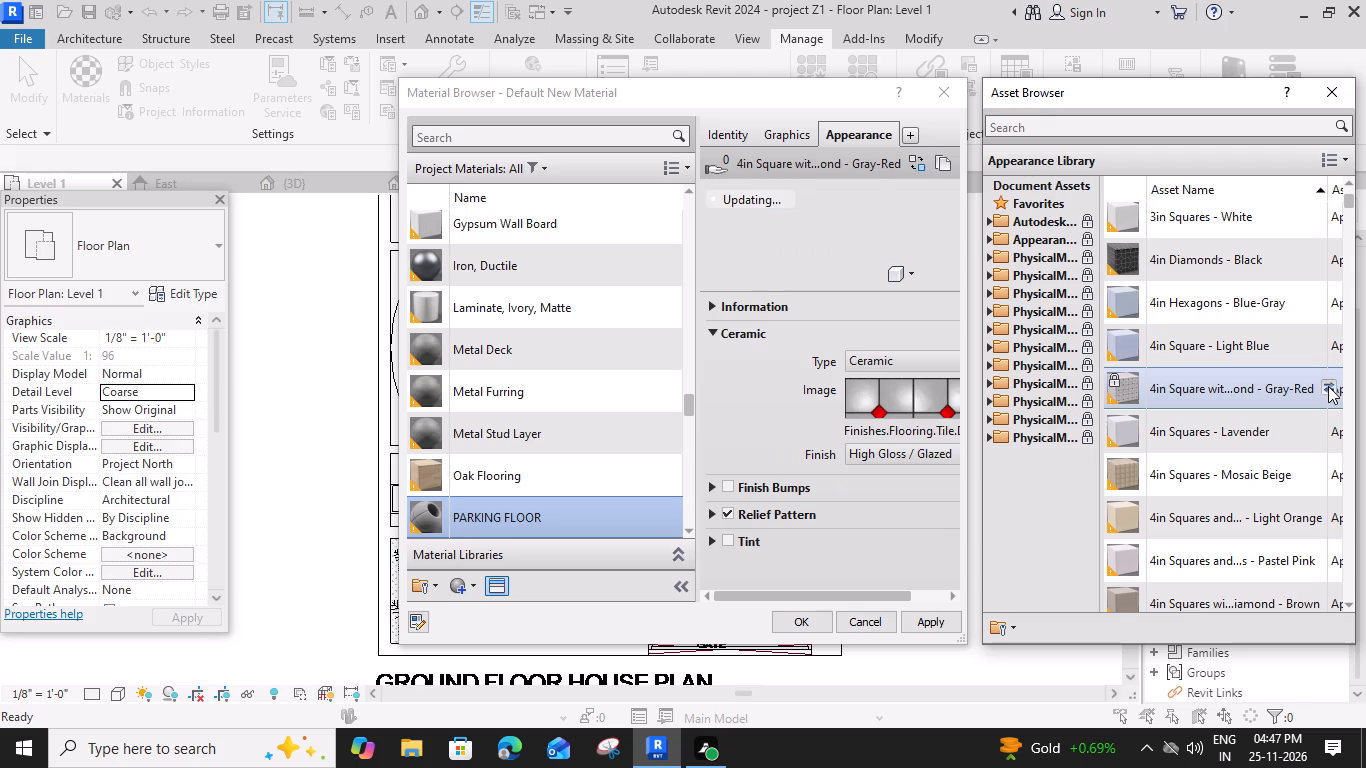
{"action": "left_click", "coordinate": [1333, 436]}
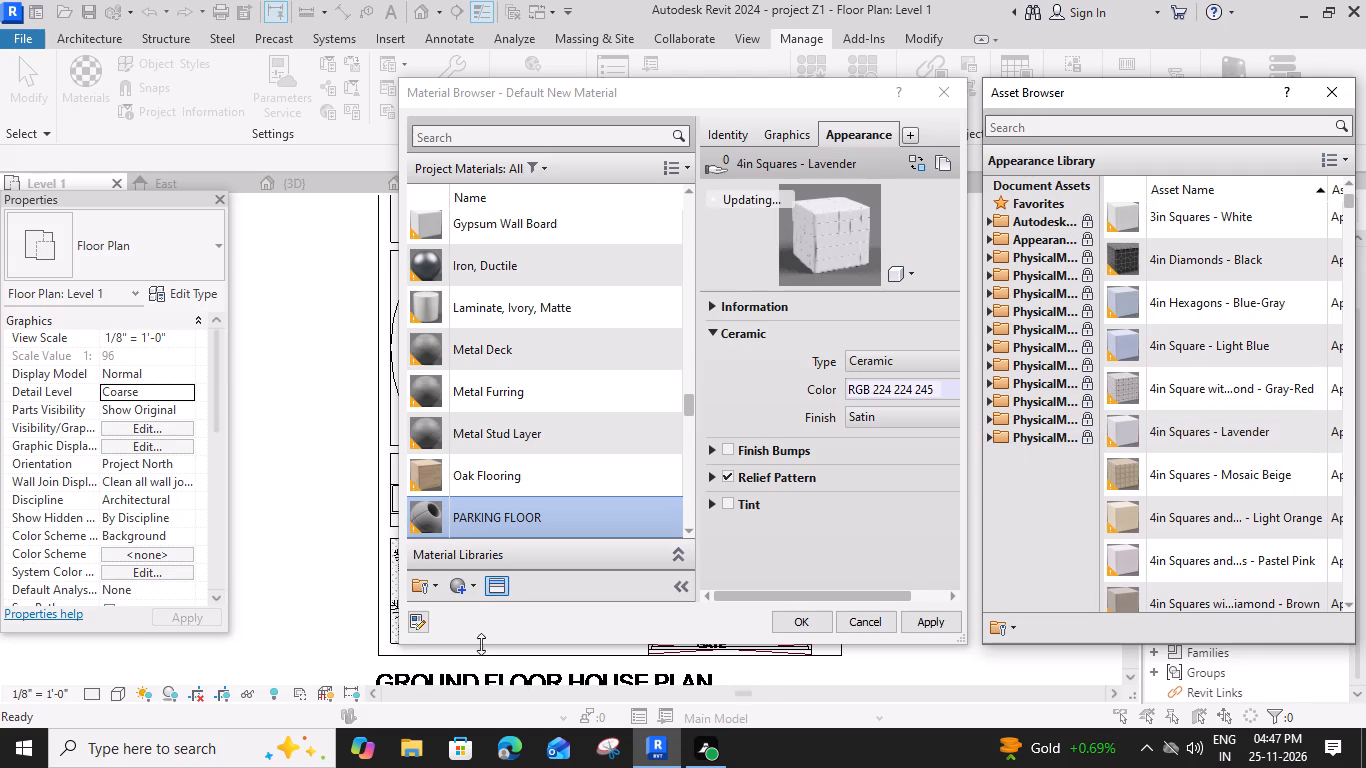
{"action": "left_click", "coordinate": [799, 621]}
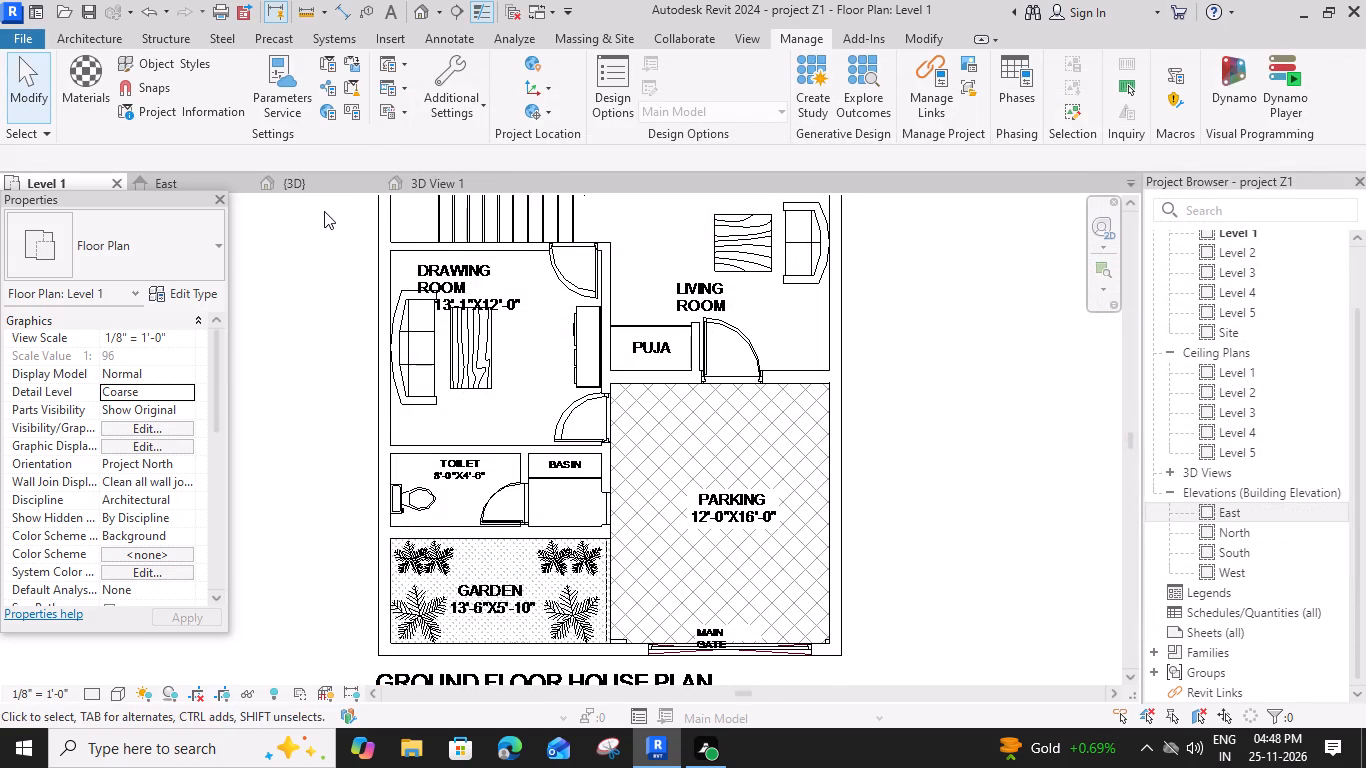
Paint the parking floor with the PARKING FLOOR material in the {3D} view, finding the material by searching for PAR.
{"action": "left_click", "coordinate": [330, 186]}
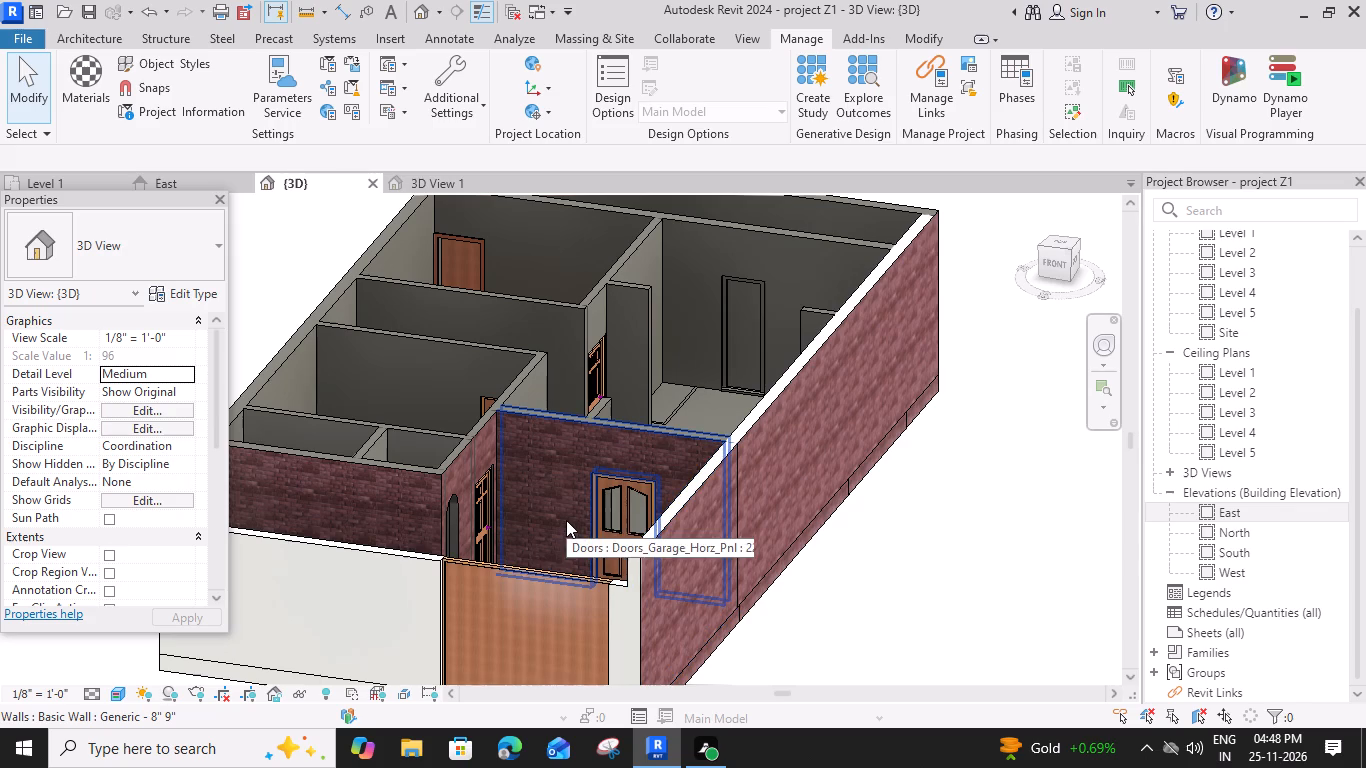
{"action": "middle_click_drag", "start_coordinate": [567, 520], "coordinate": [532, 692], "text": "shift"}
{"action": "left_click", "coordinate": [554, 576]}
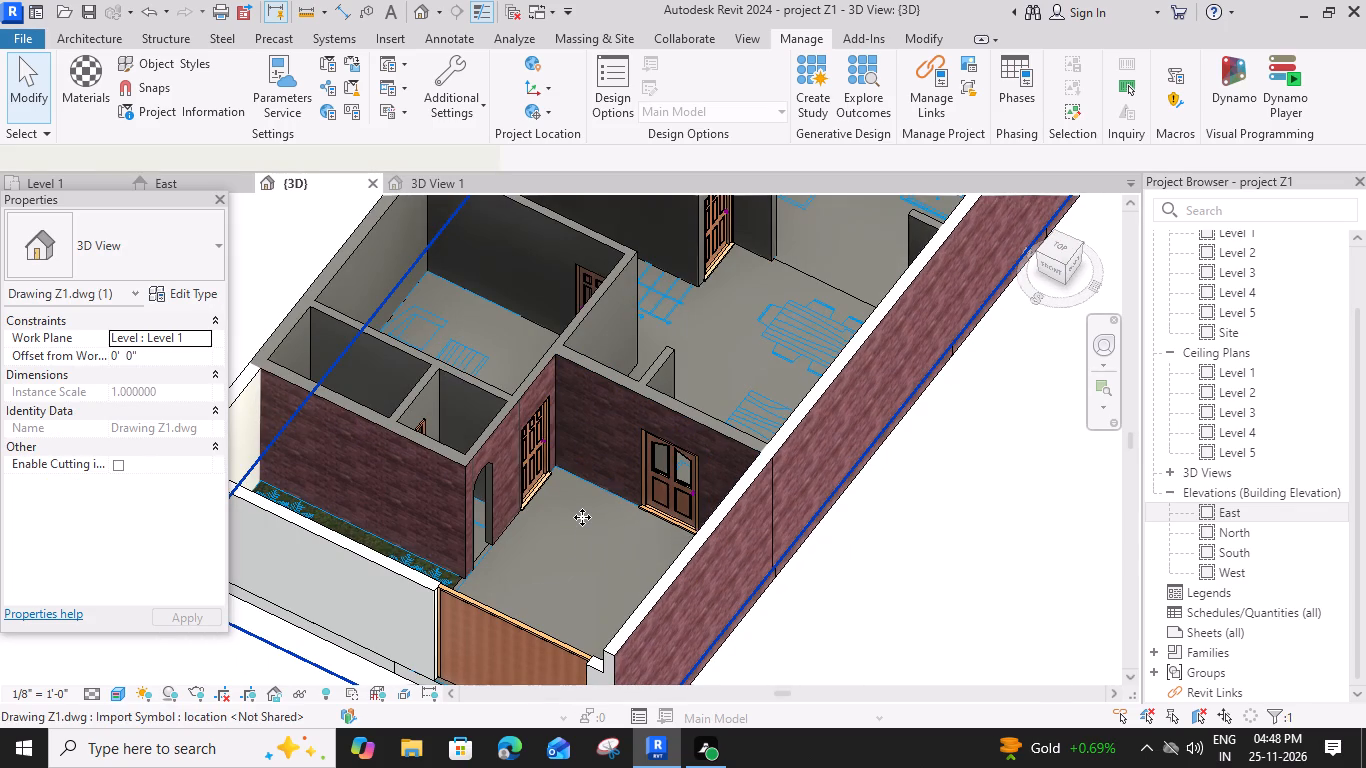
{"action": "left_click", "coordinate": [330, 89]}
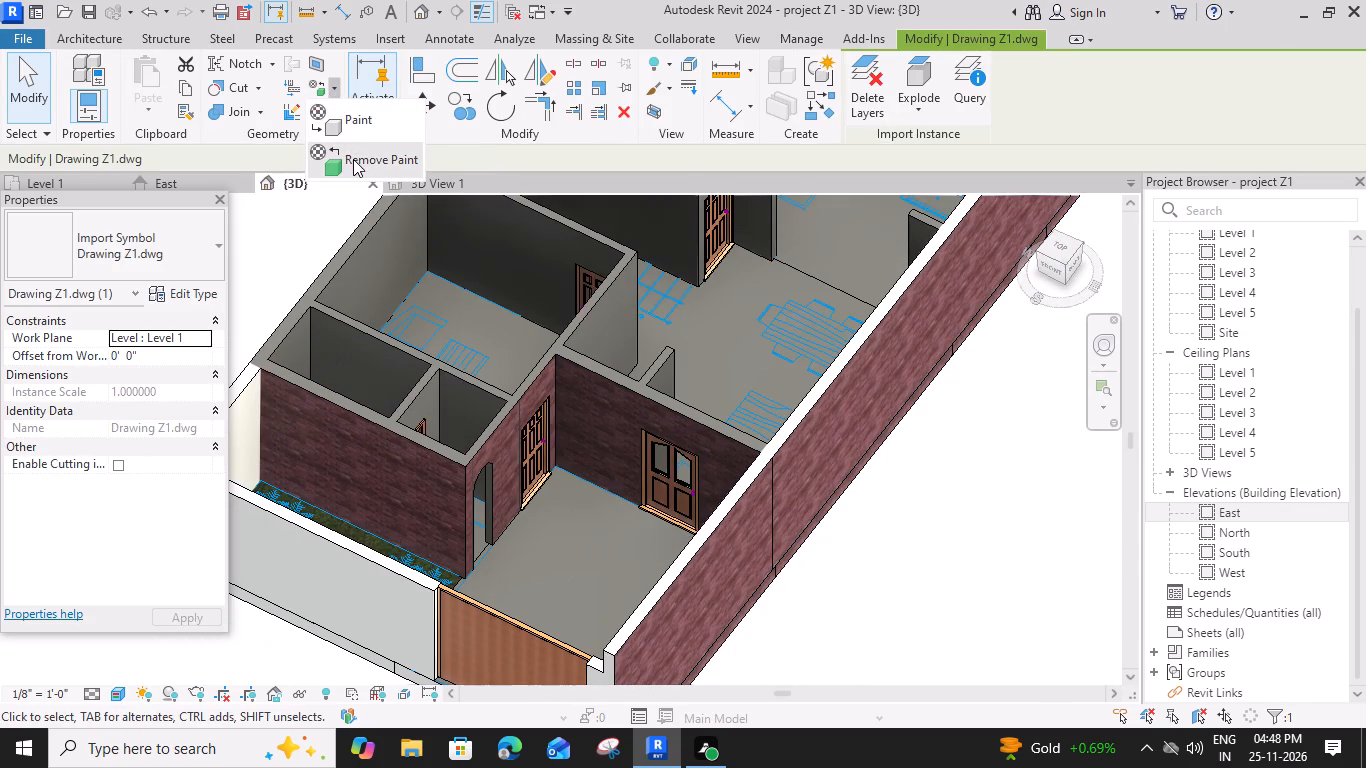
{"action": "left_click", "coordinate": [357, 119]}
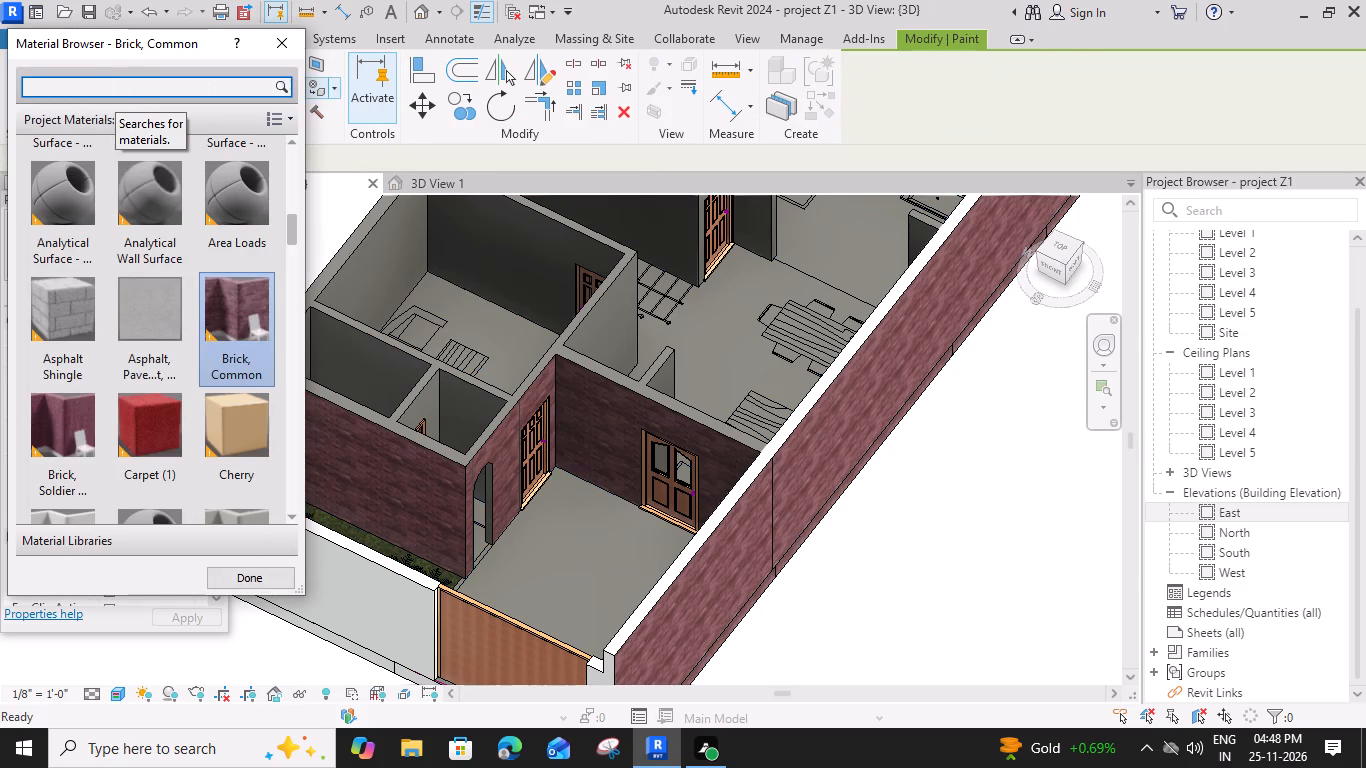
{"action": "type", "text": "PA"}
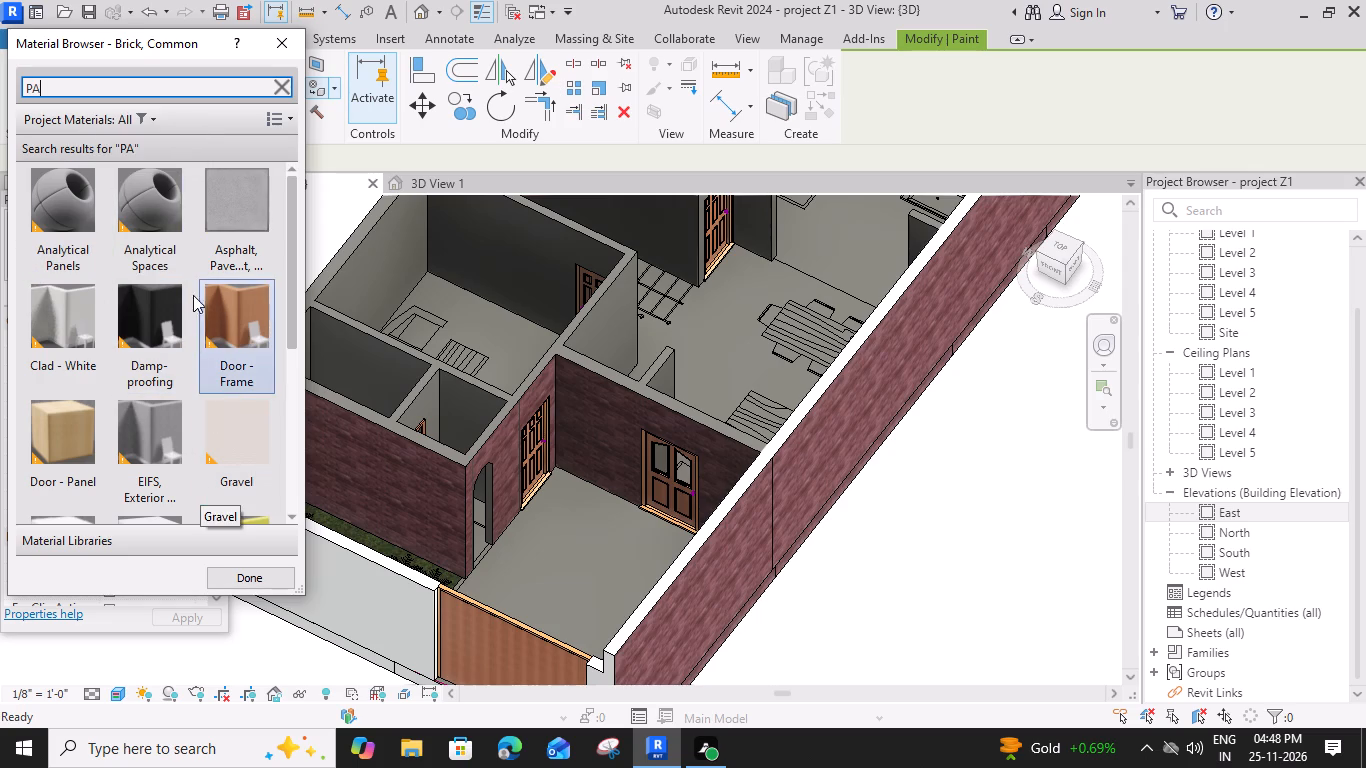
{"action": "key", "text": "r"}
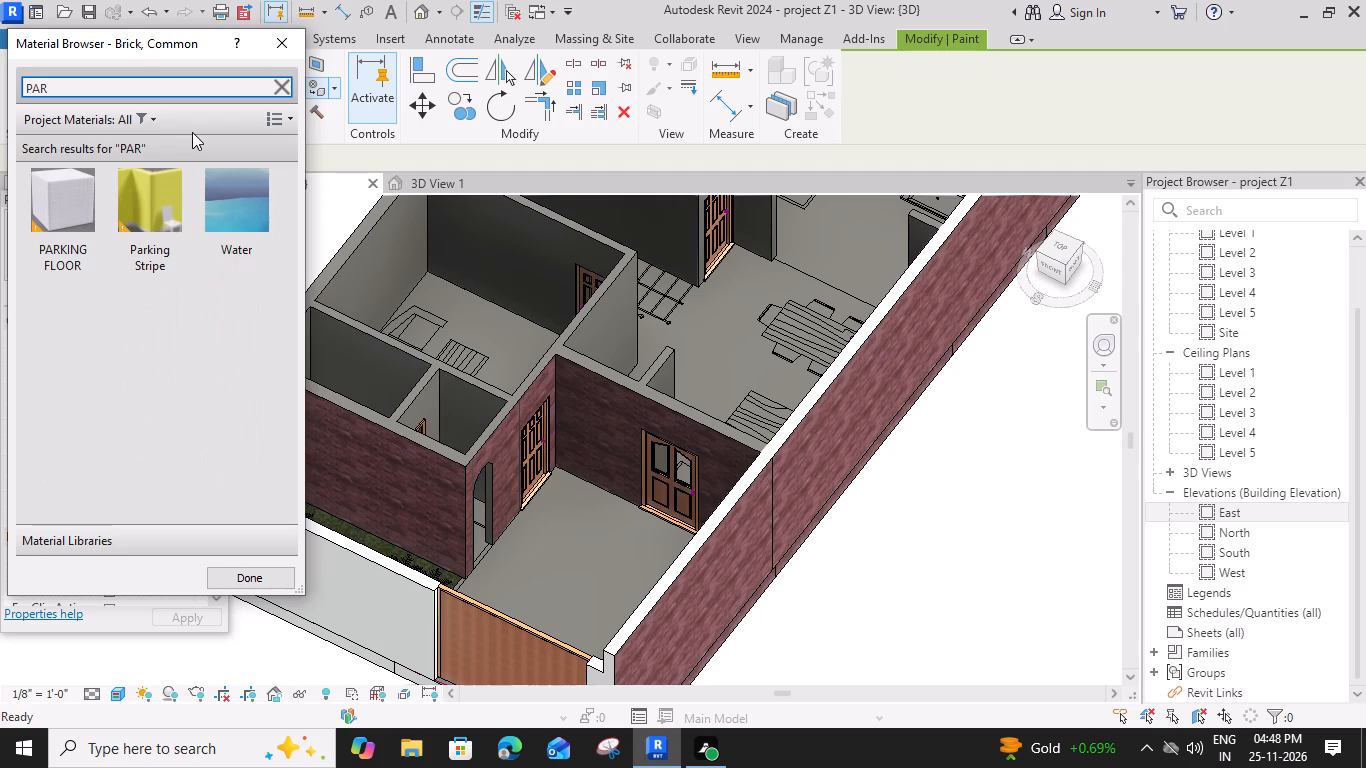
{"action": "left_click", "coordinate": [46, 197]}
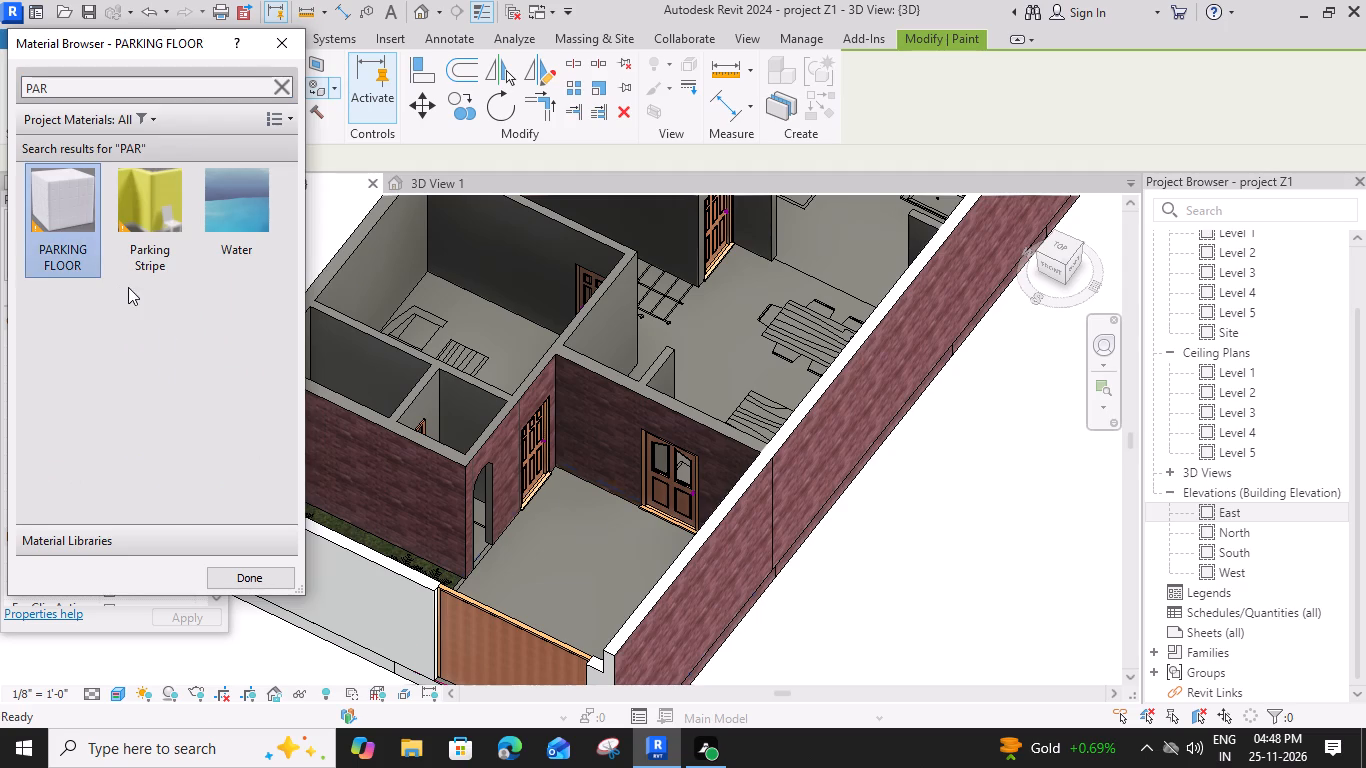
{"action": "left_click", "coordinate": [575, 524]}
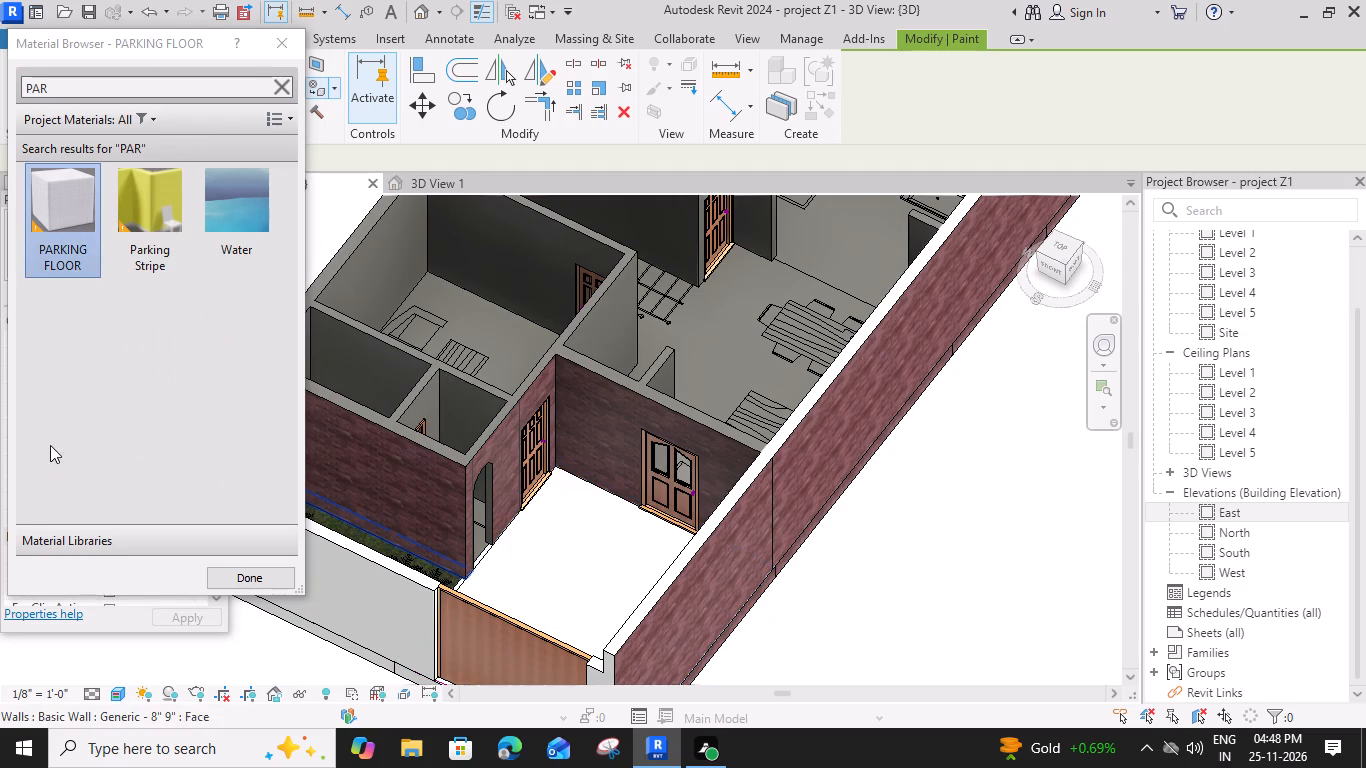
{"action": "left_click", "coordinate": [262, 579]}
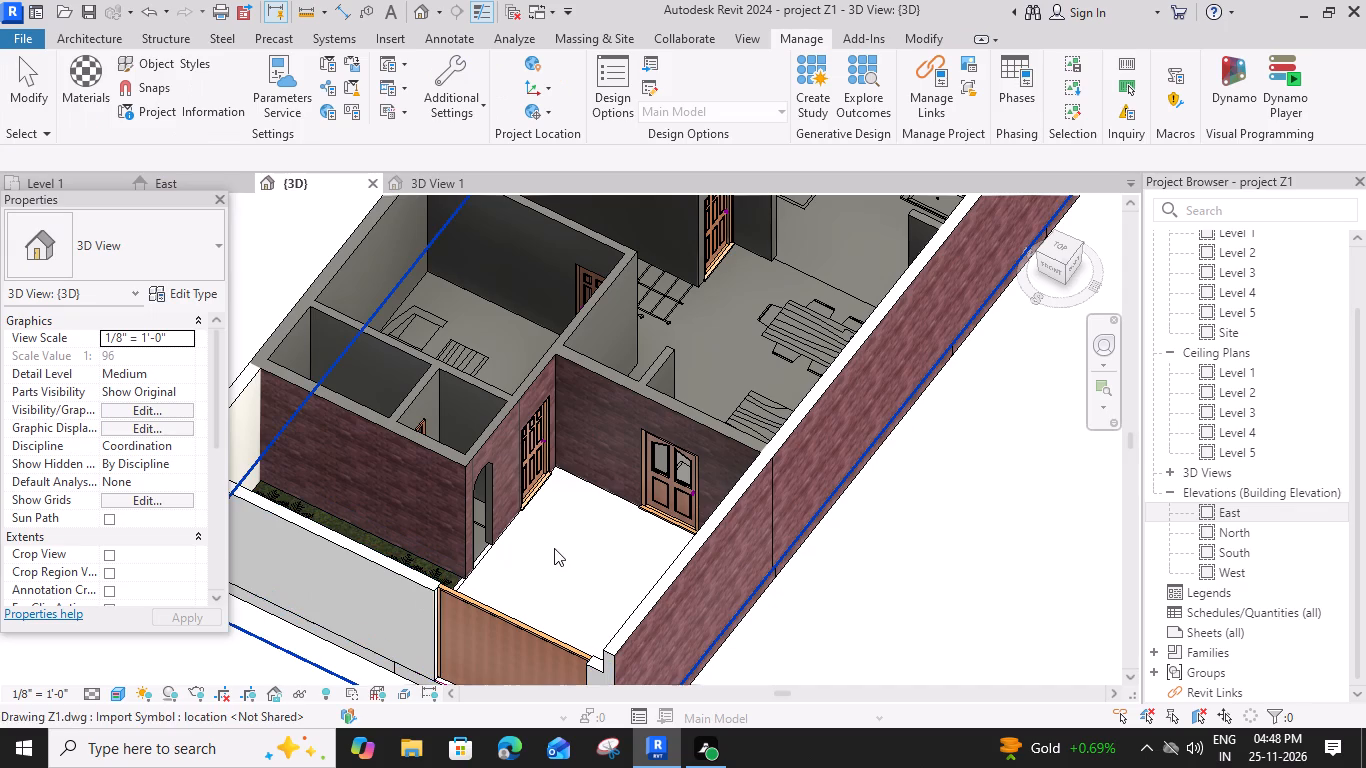
Examine the painted parking floor up close and from several angles in the {3D} view.
{"action": "middle_click_drag", "start_coordinate": [554, 547], "coordinate": [556, 631], "text": "shift"}
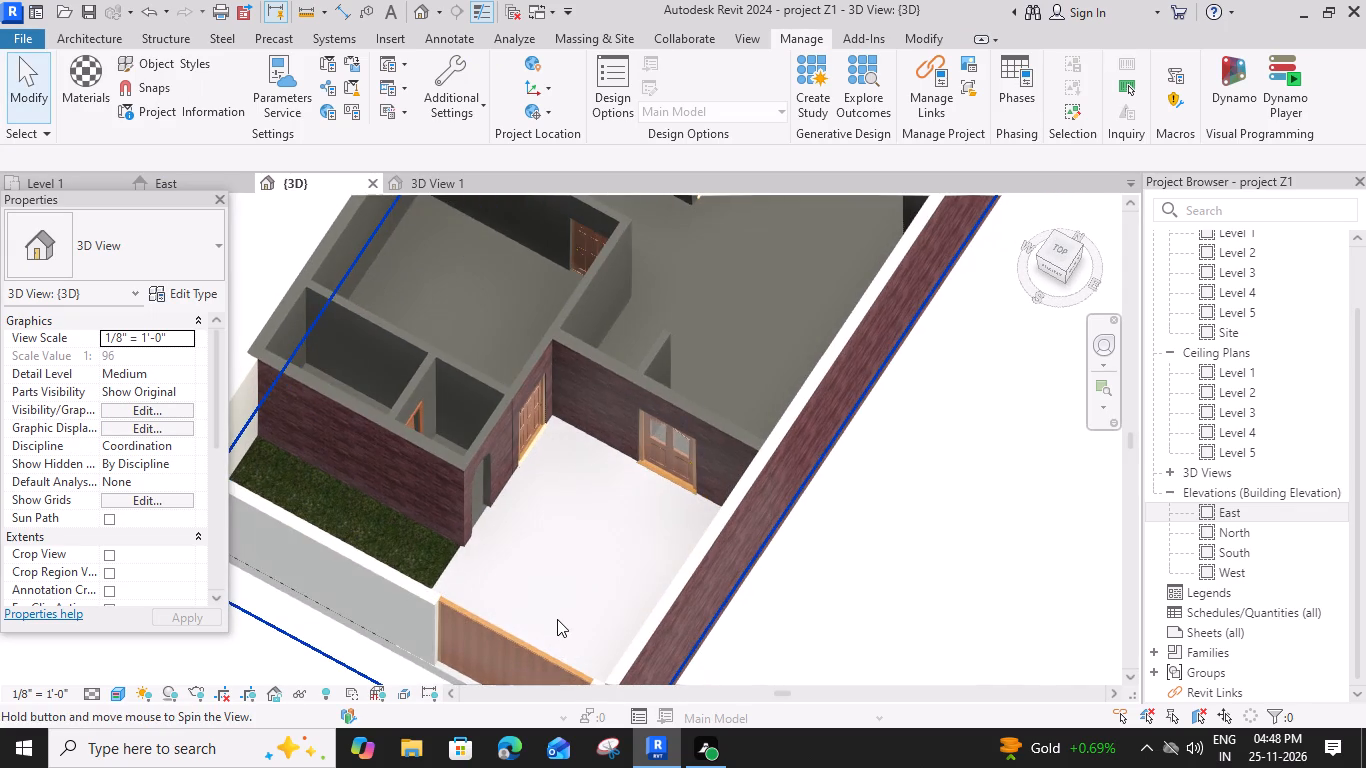
{"action": "scroll", "coordinate": [570, 602], "scroll_direction": "up", "scroll_amount": 1}
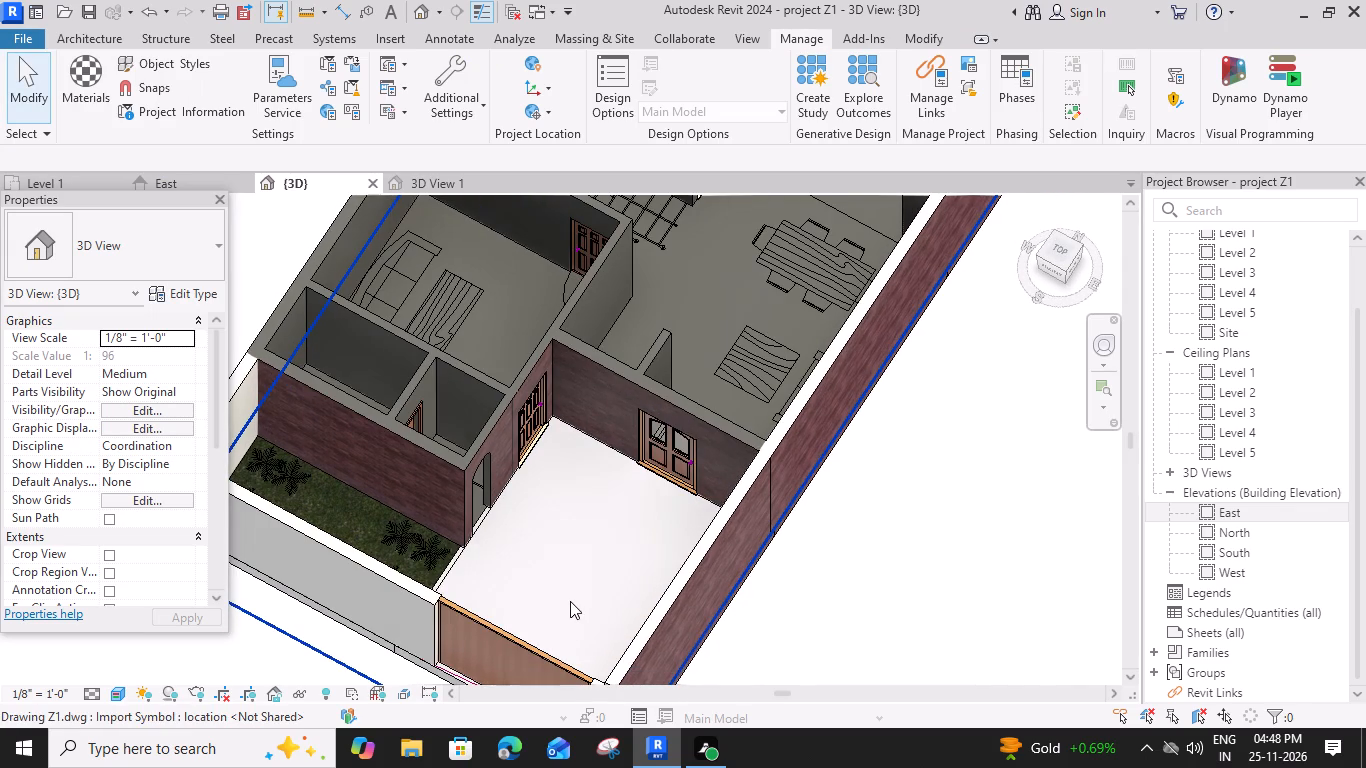
{"action": "scroll", "coordinate": [570, 601], "scroll_direction": "up", "scroll_amount": 7}
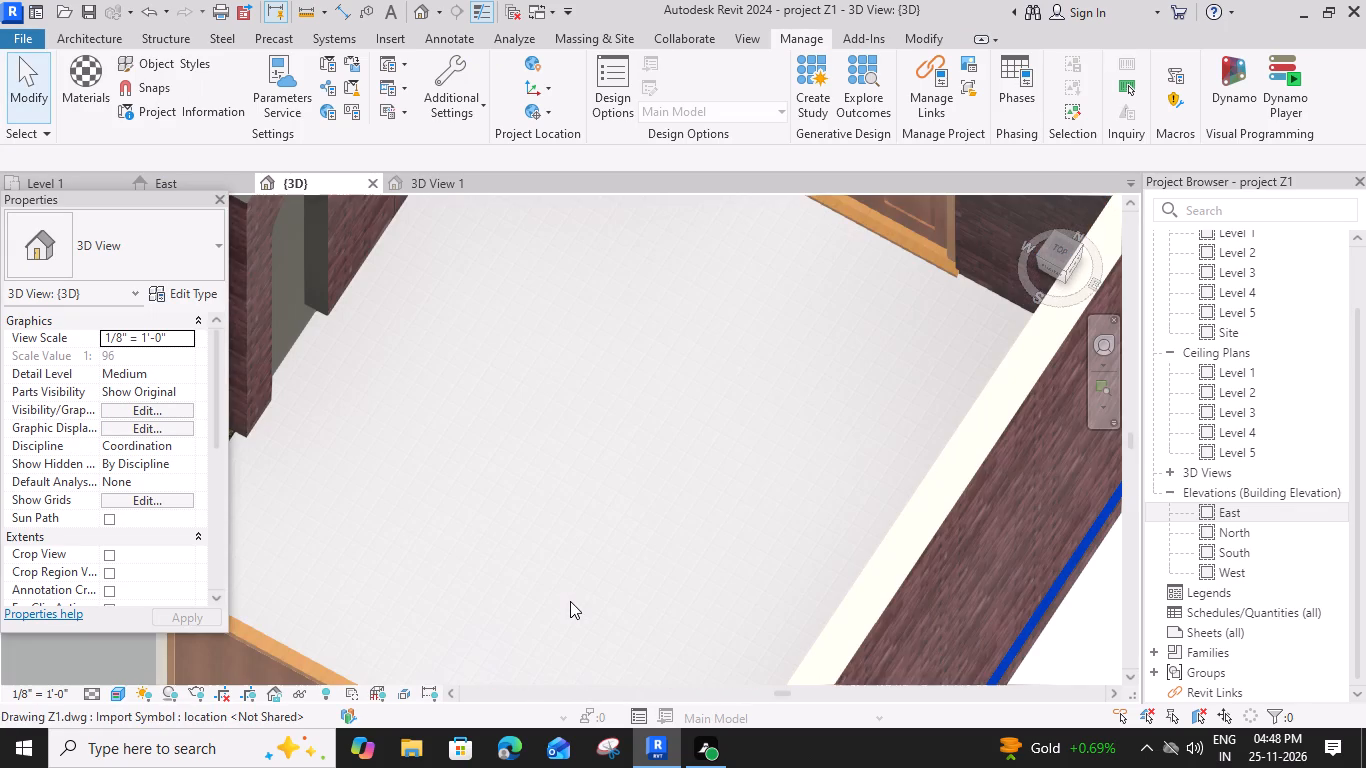
{"action": "scroll", "coordinate": [570, 601], "scroll_direction": "up", "scroll_amount": 2}
{"action": "scroll", "coordinate": [570, 601], "scroll_direction": "down", "scroll_amount": 3}
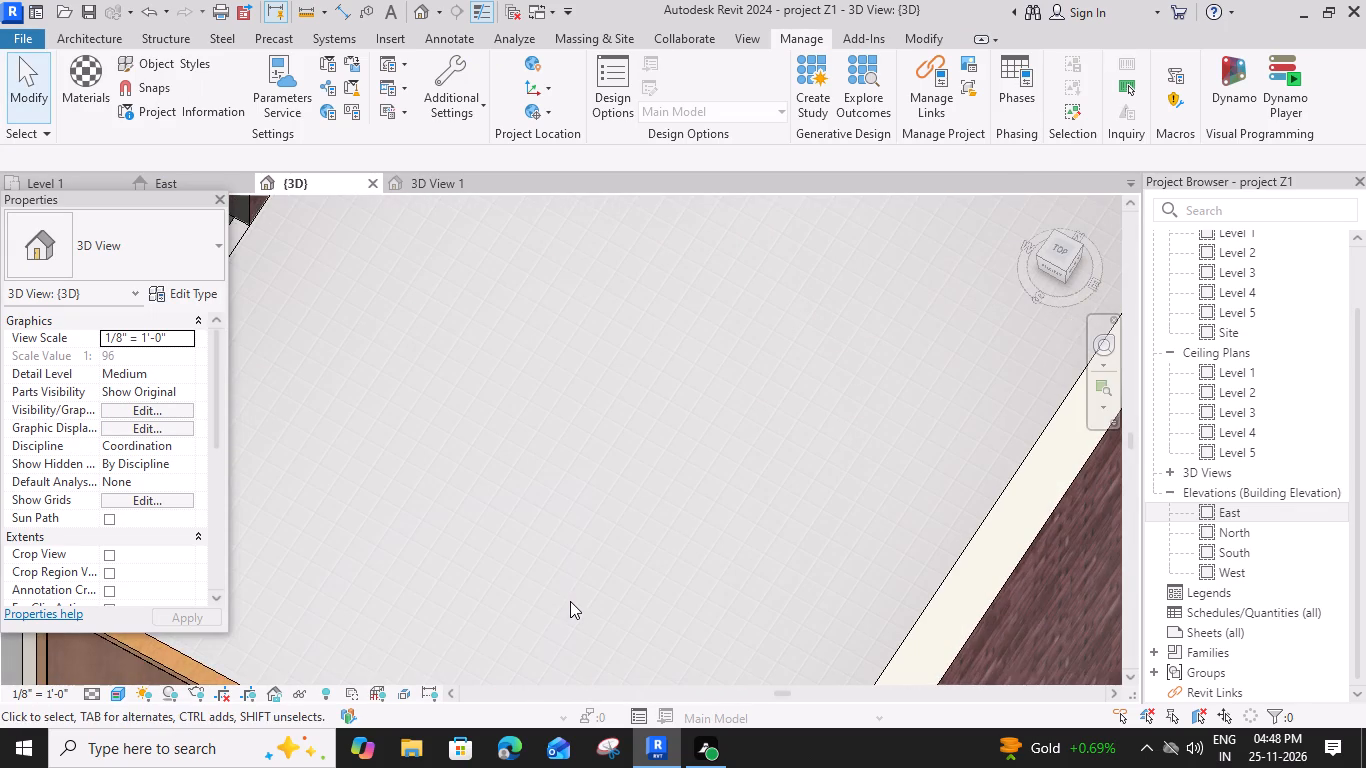
{"action": "scroll", "coordinate": [563, 601], "scroll_direction": "down", "scroll_amount": 3}
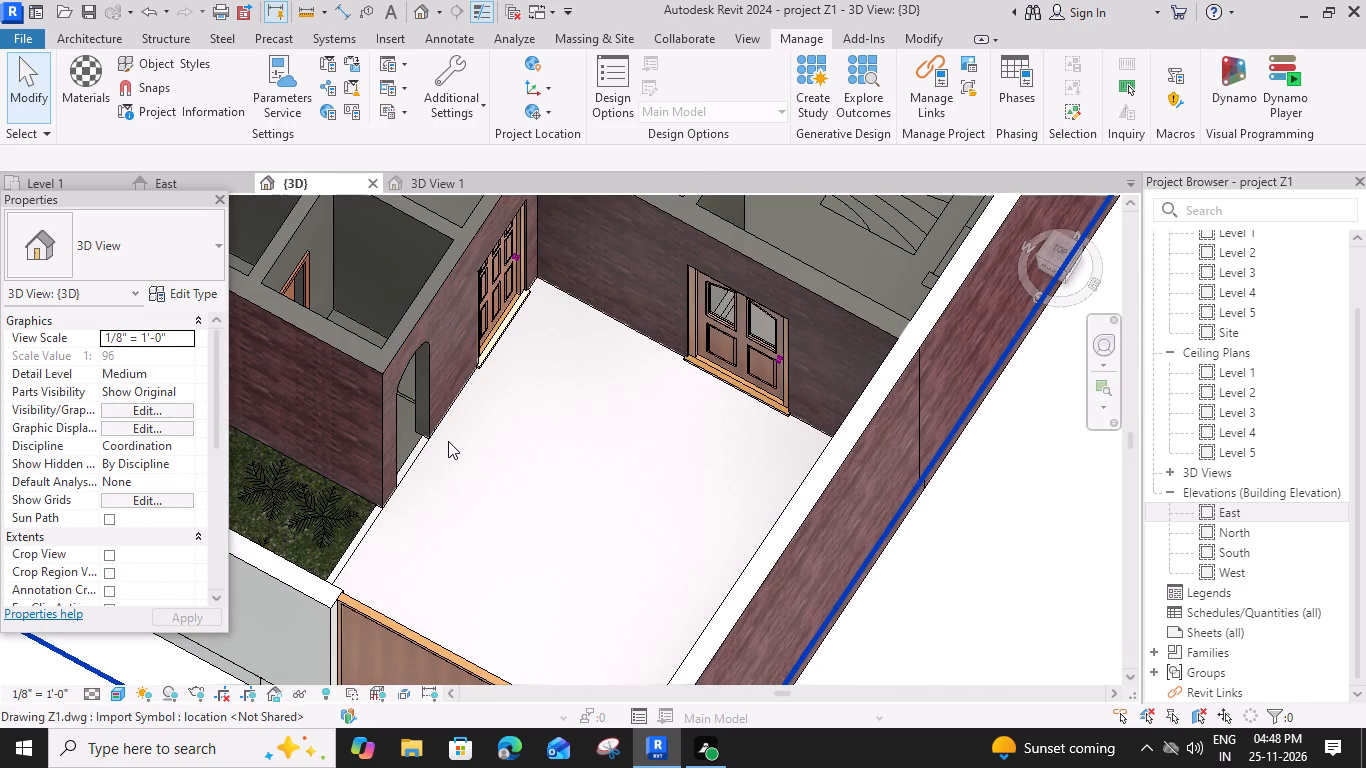
{"action": "middle_click_drag", "start_coordinate": [448, 441], "coordinate": [420, 365]}
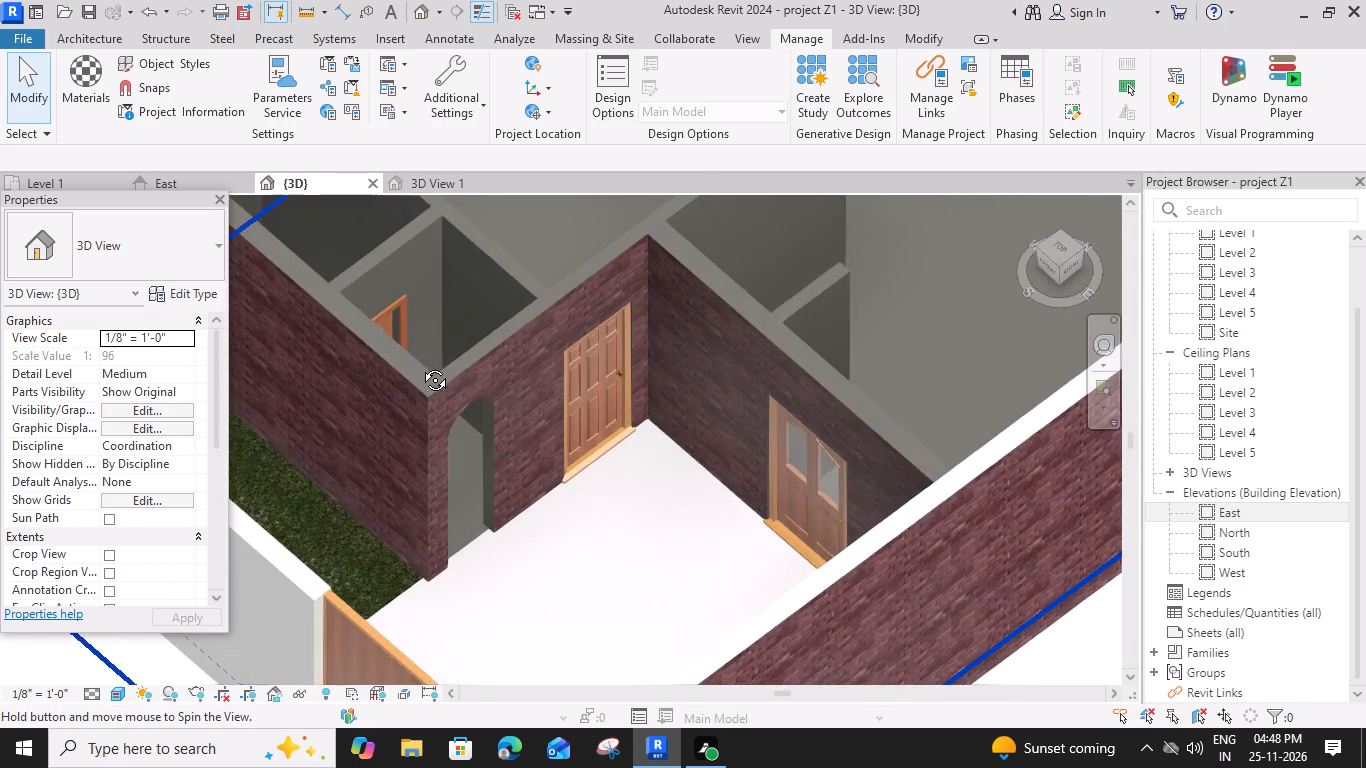
{"action": "middle_click_drag", "start_coordinate": [420, 365], "coordinate": [428, 359]}
{"action": "scroll", "coordinate": [426, 412], "scroll_direction": "down", "scroll_amount": 1}
{"action": "middle_click_drag", "start_coordinate": [428, 489], "coordinate": [447, 384], "text": "shift"}
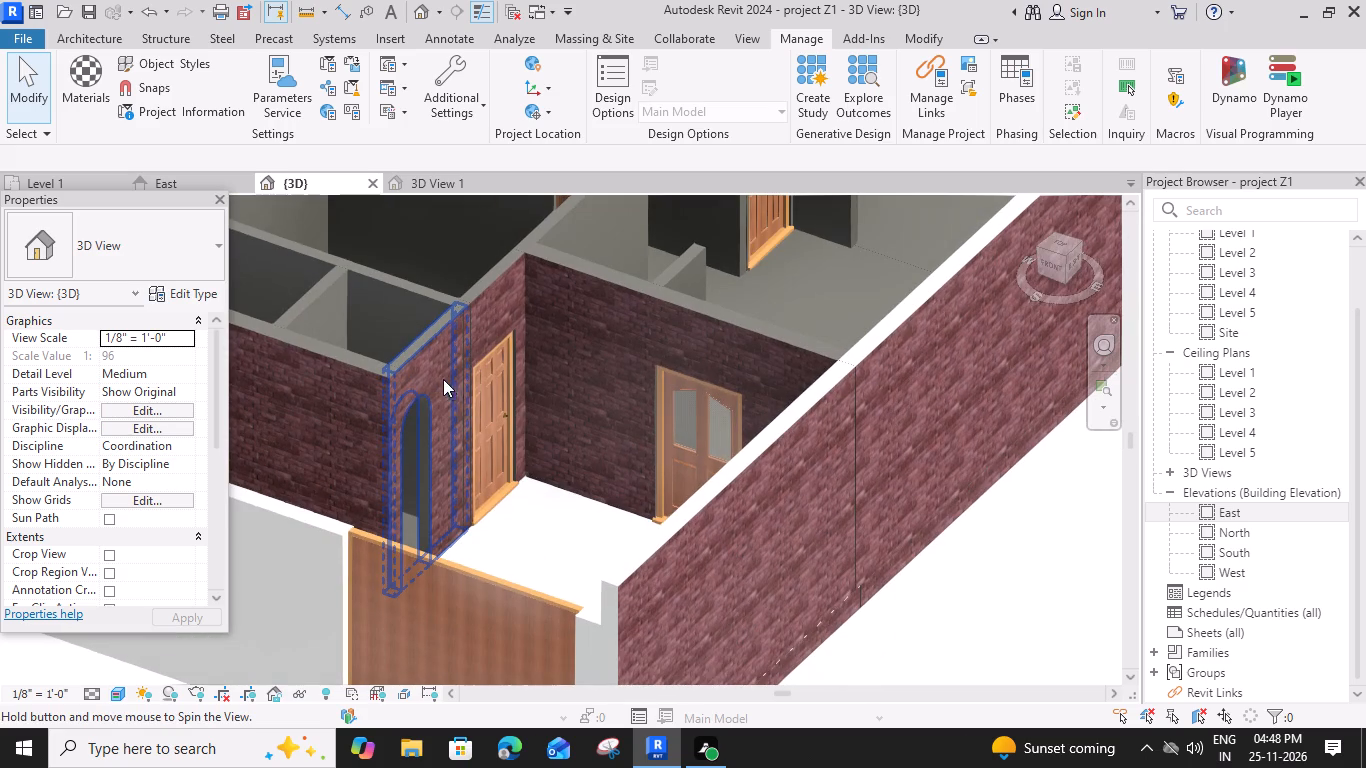
From the Level 1 floor plan, create a new project material named WALL 1.
{"action": "left_click", "coordinate": [99, 175]}
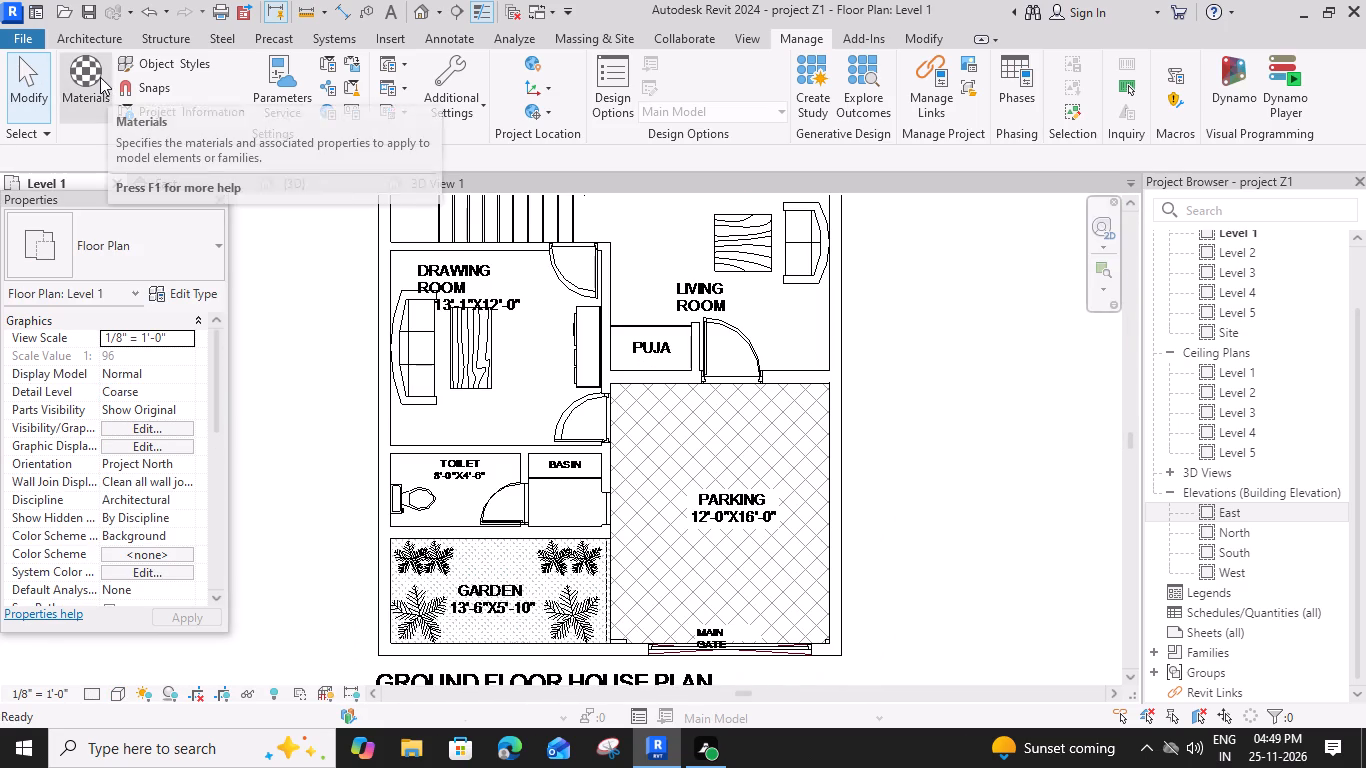
{"action": "left_click", "coordinate": [97, 76]}
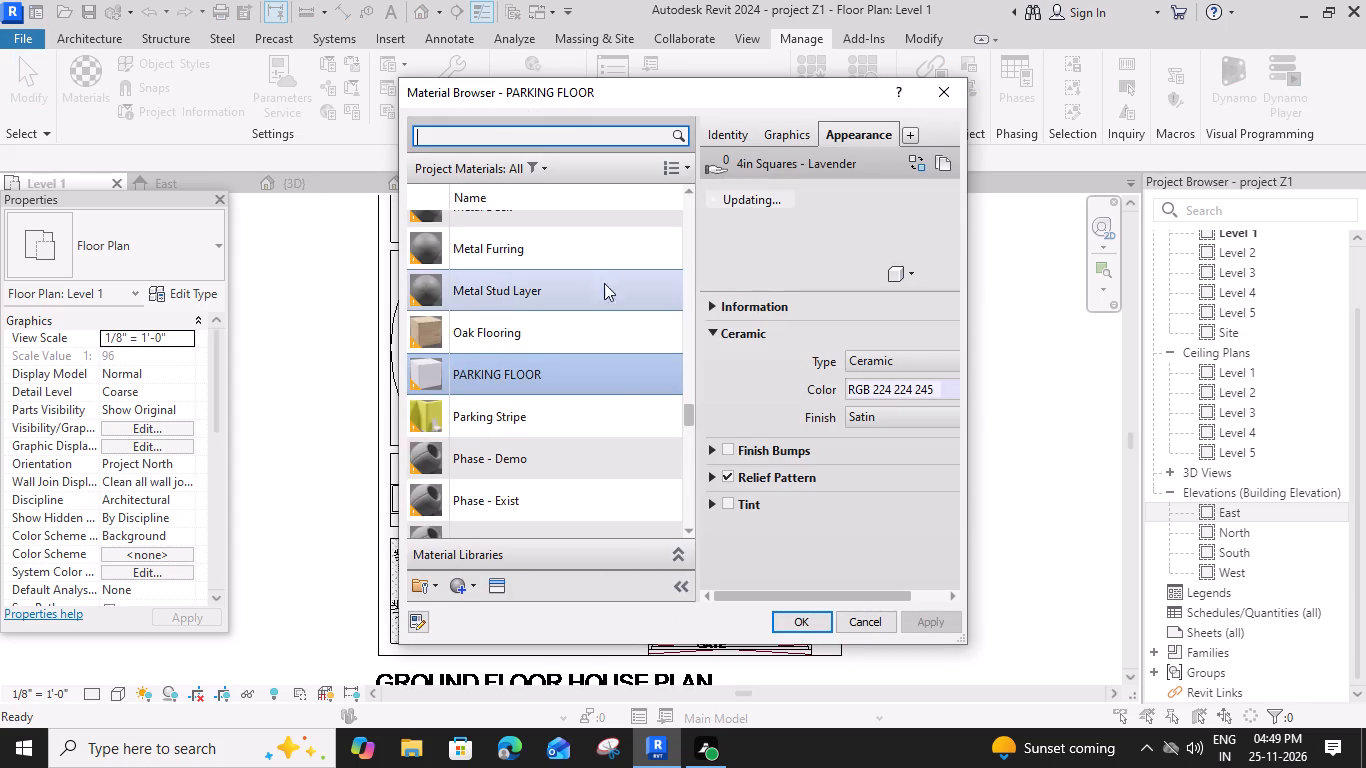
{"action": "left_click", "coordinate": [475, 594]}
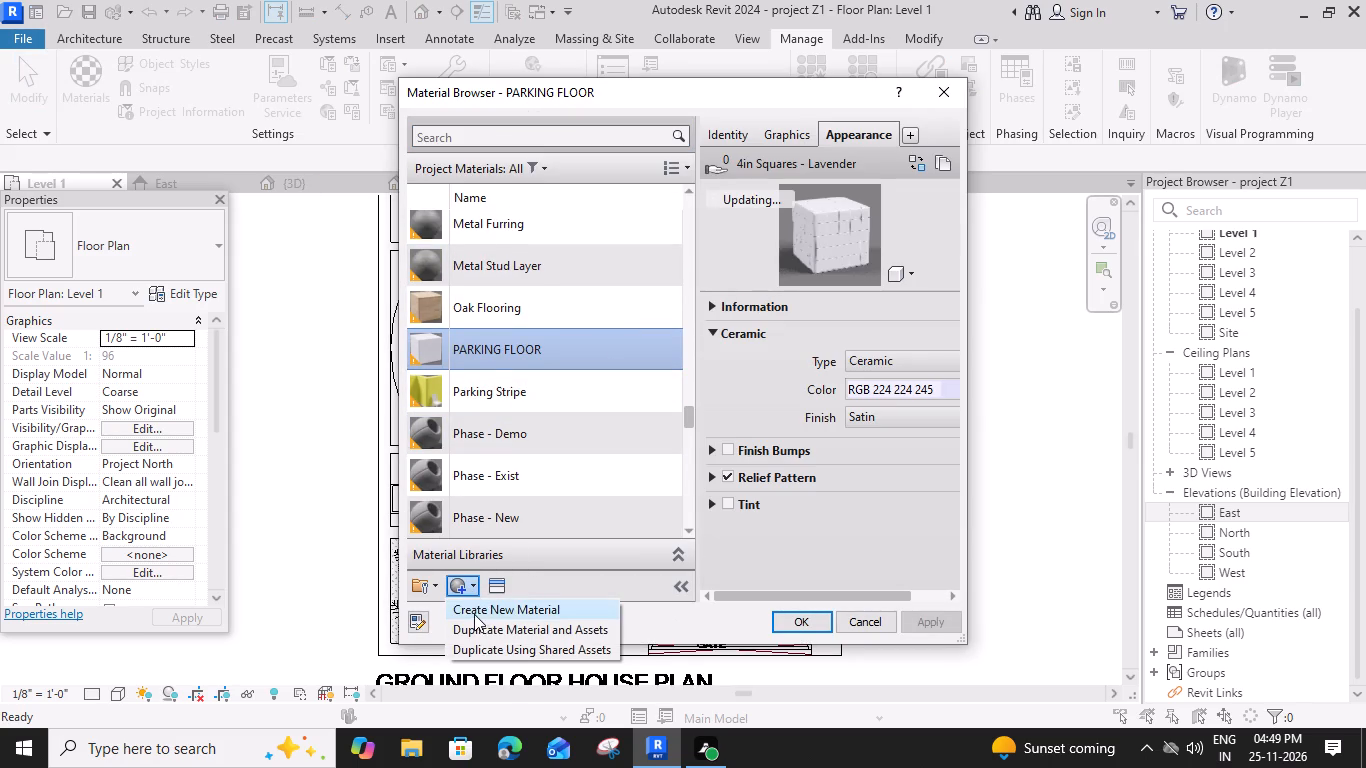
{"action": "left_click", "coordinate": [472, 612]}
{"action": "right_click", "coordinate": [567, 346]}
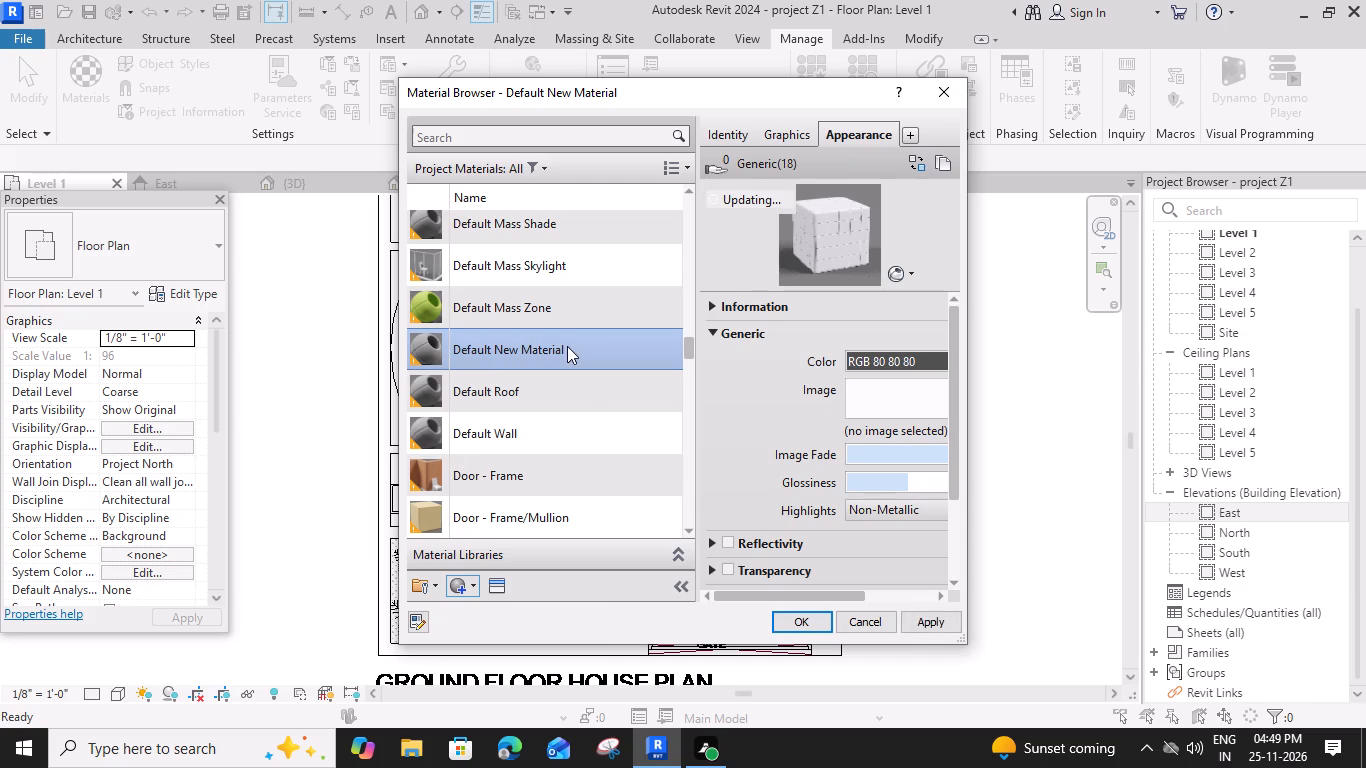
{"action": "left_click", "coordinate": [640, 426]}
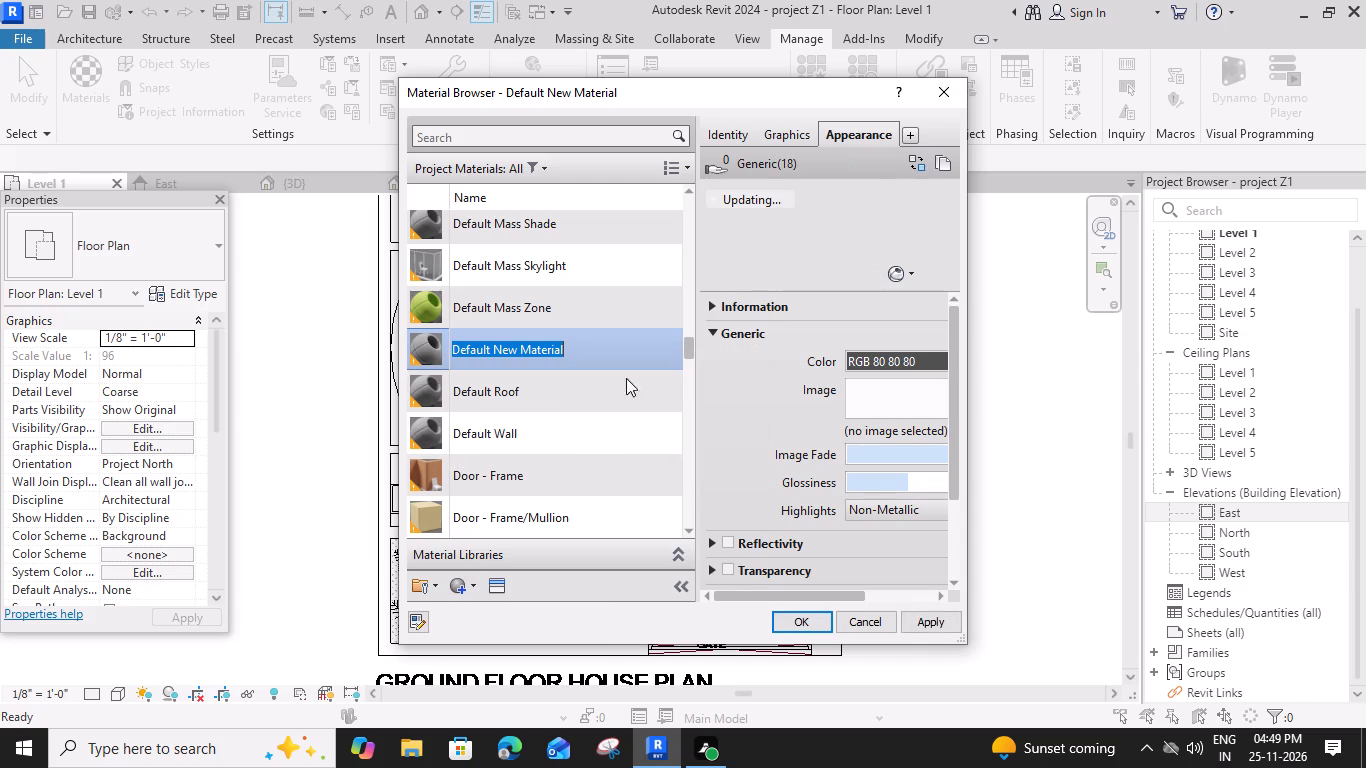
{"action": "type", "text": "WALL 1"}
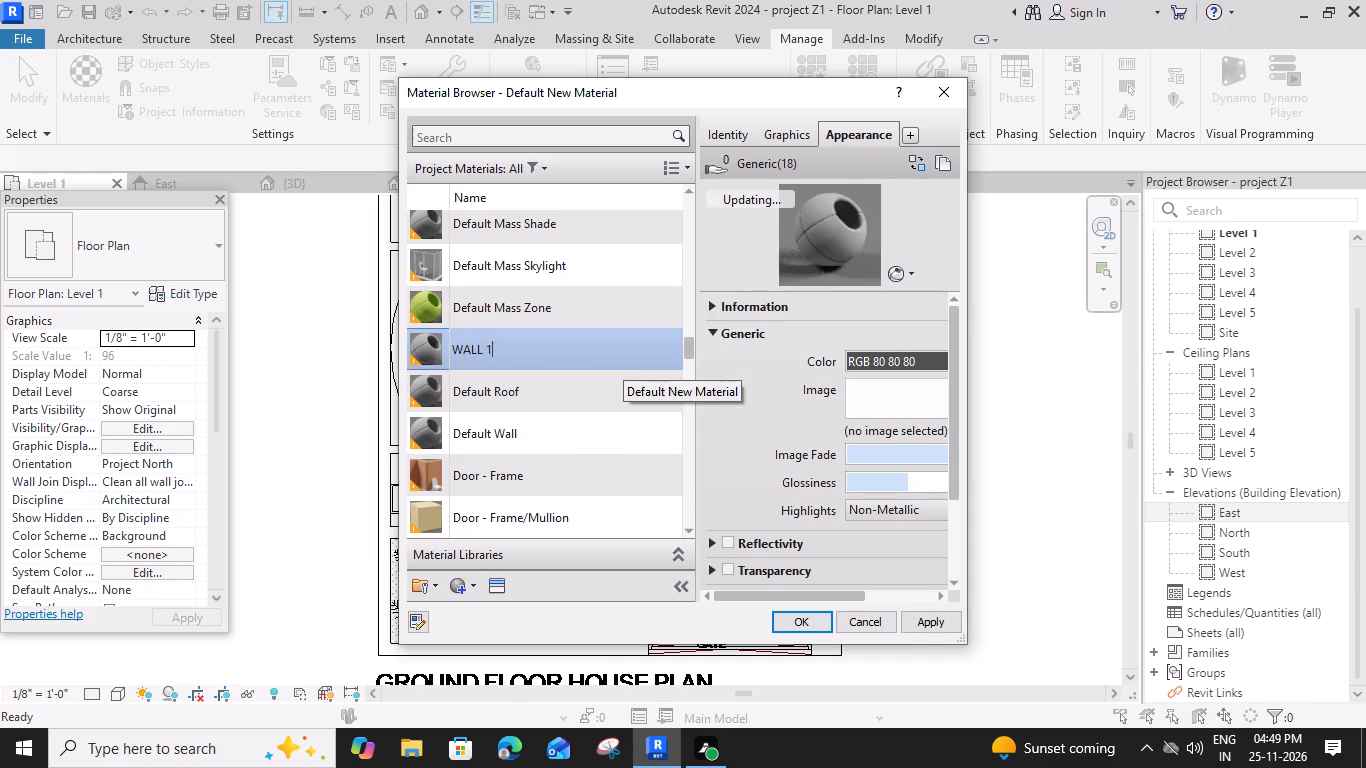
Replace the WALL 1 material's appearance with the brown 4in Squares diamond asset from the Appearance Library and accept the material changes.
{"action": "left_click", "coordinate": [493, 587]}
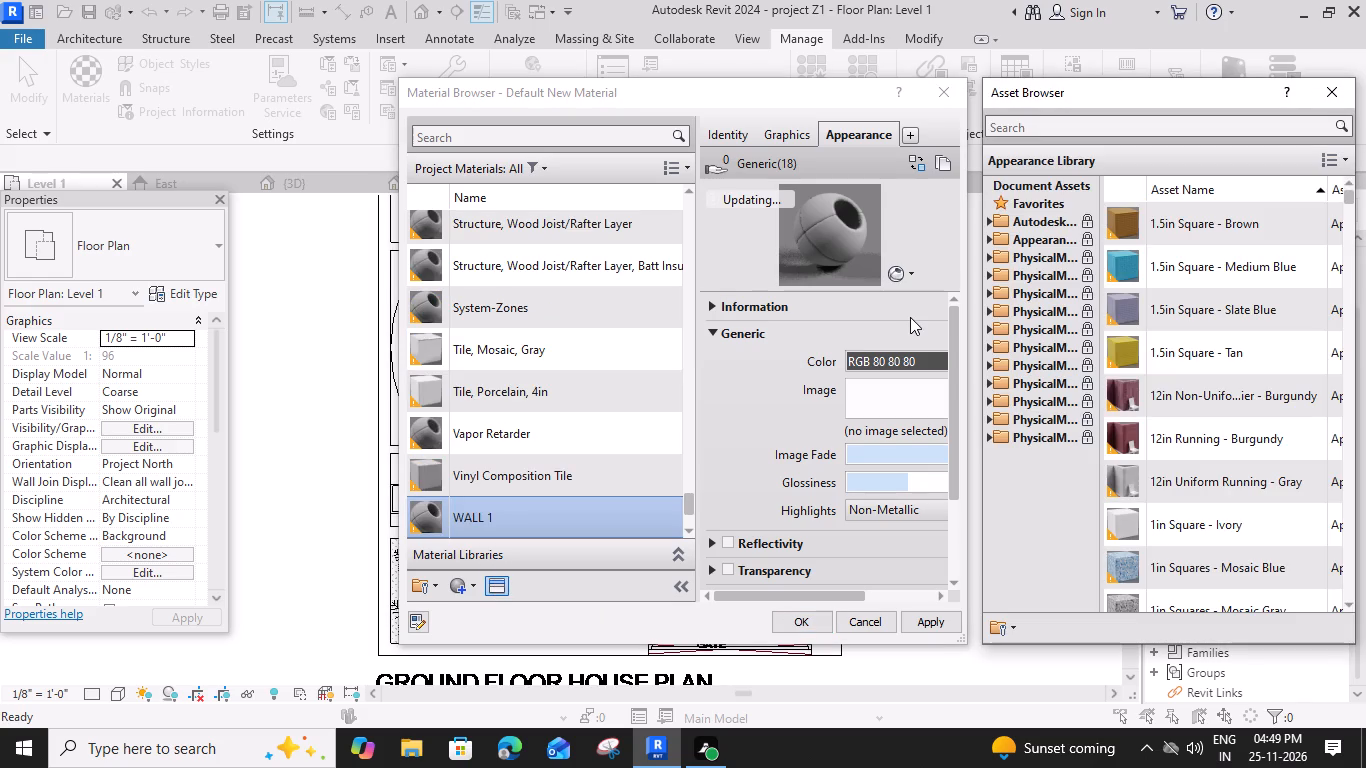
{"action": "scroll", "coordinate": [1219, 388], "scroll_direction": "down", "scroll_amount": 7}
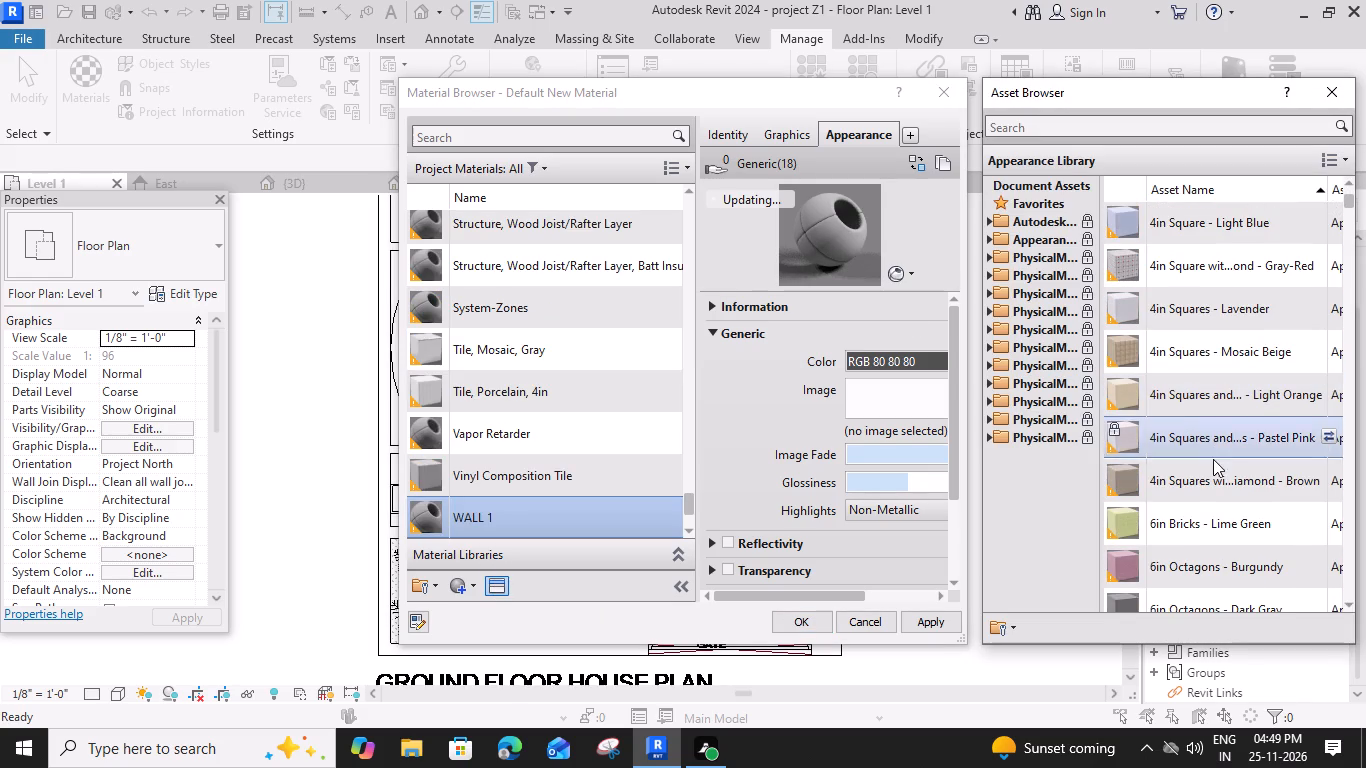
{"action": "left_click", "coordinate": [1328, 476]}
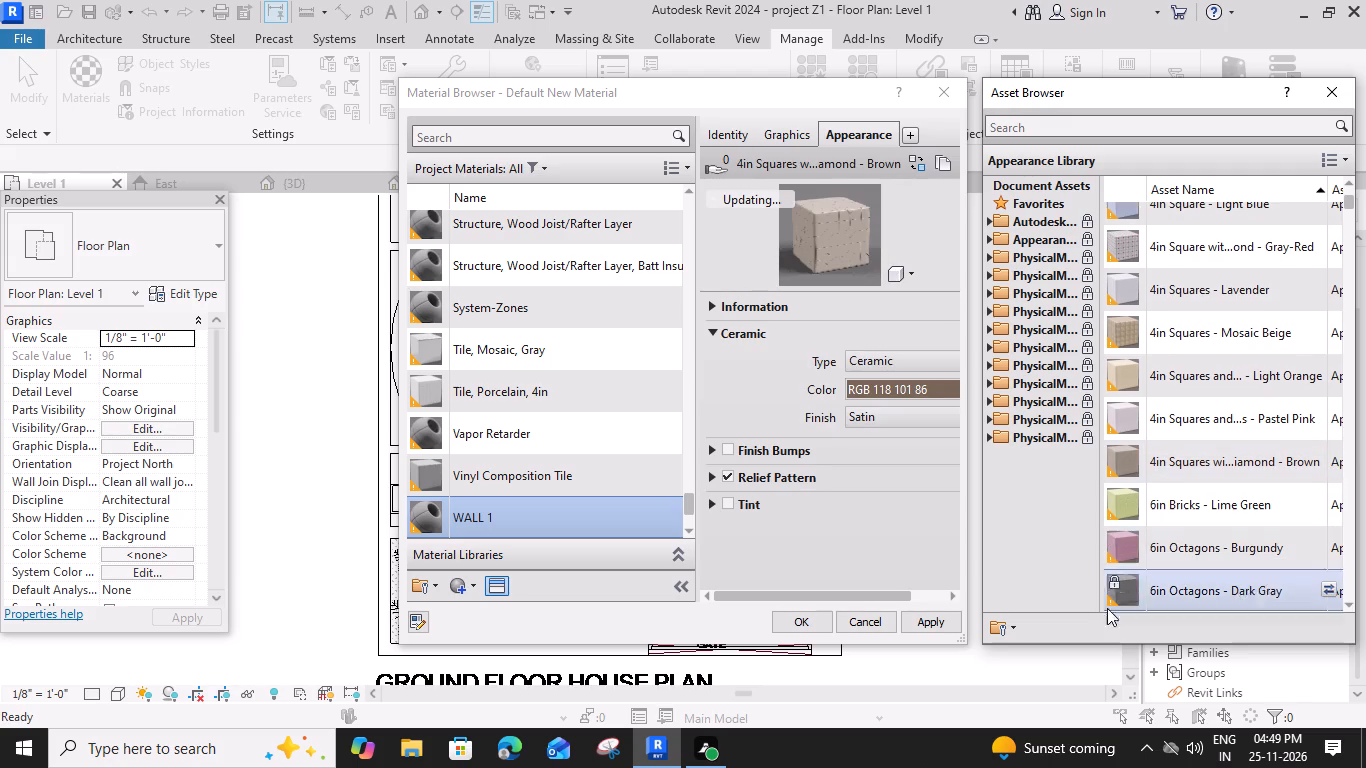
{"action": "left_click", "coordinate": [799, 619]}
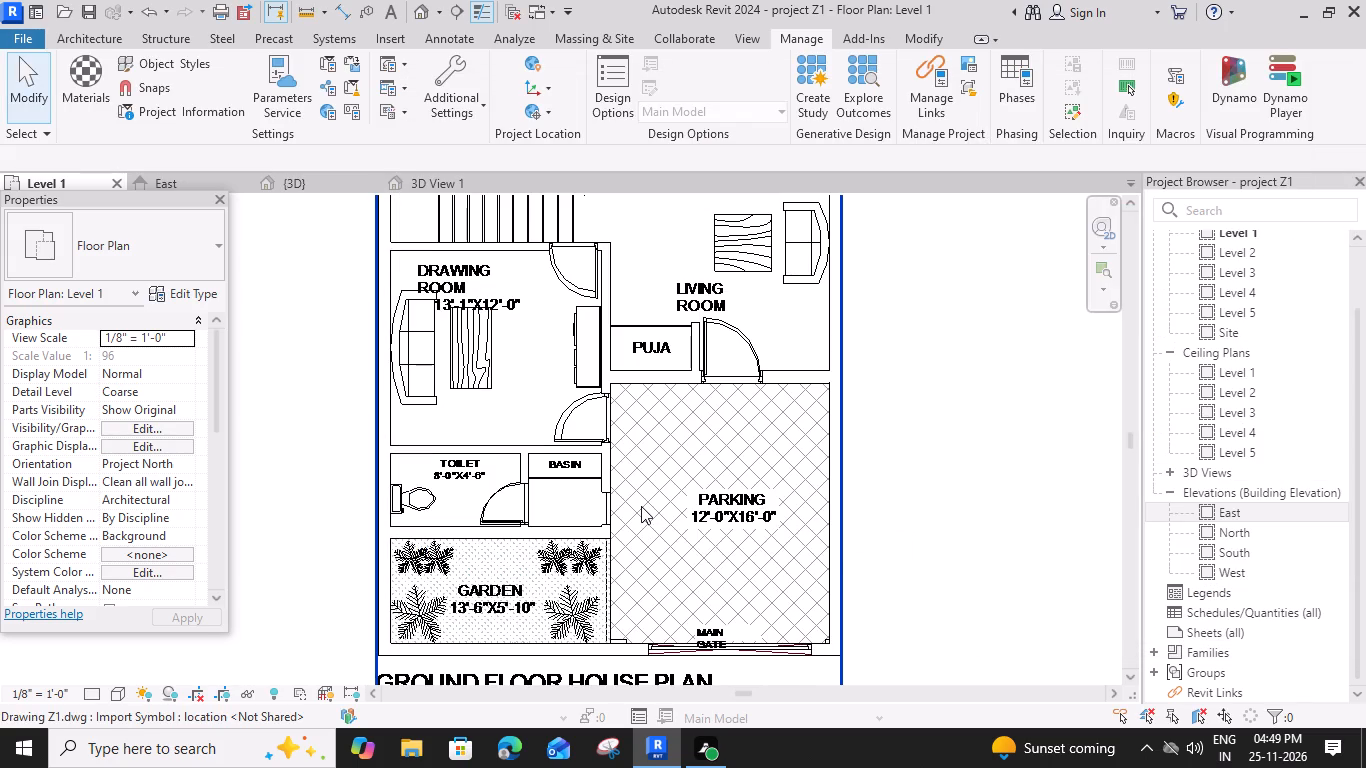
Search the paint materials for FLOOR, pick floor 1 and paint it onto the parking floor in the 3D View 1 camera view.
{"action": "left_click", "coordinate": [454, 457]}
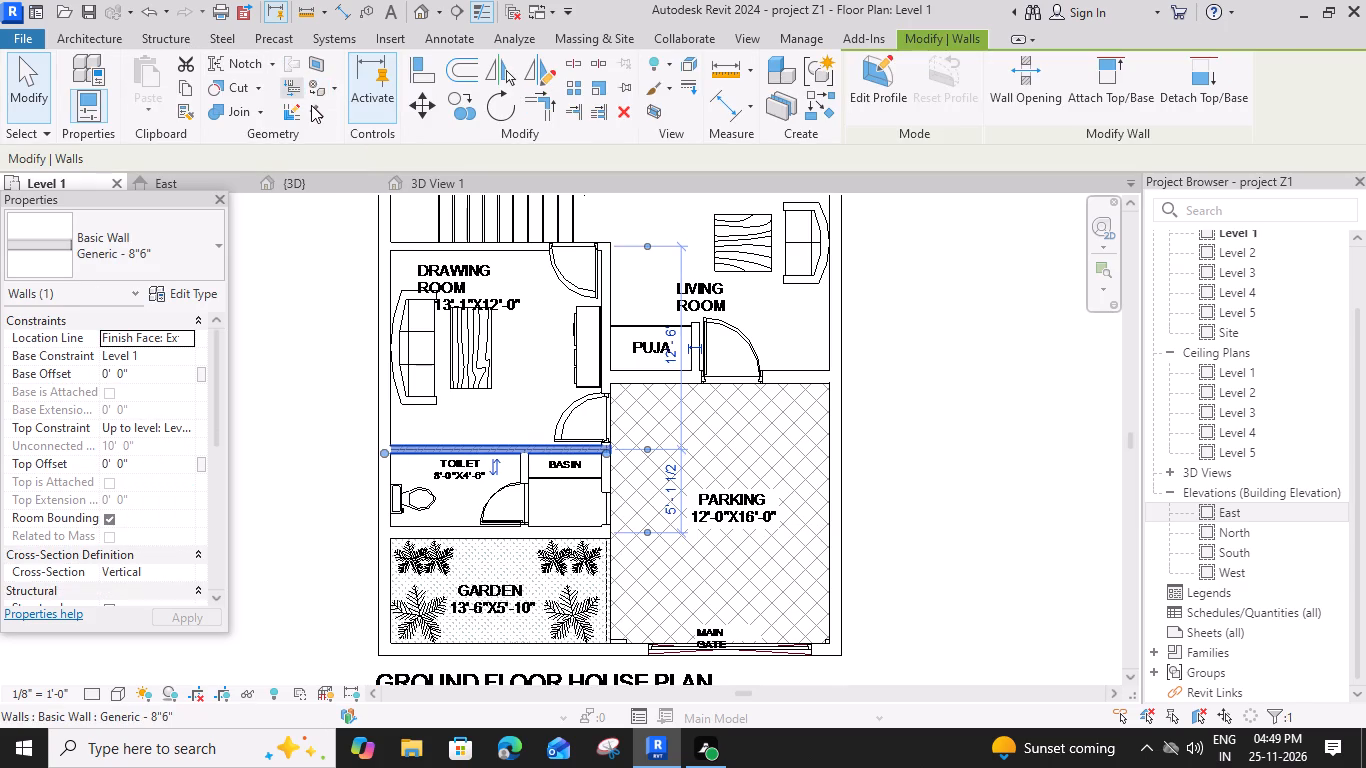
{"action": "left_click", "coordinate": [331, 91]}
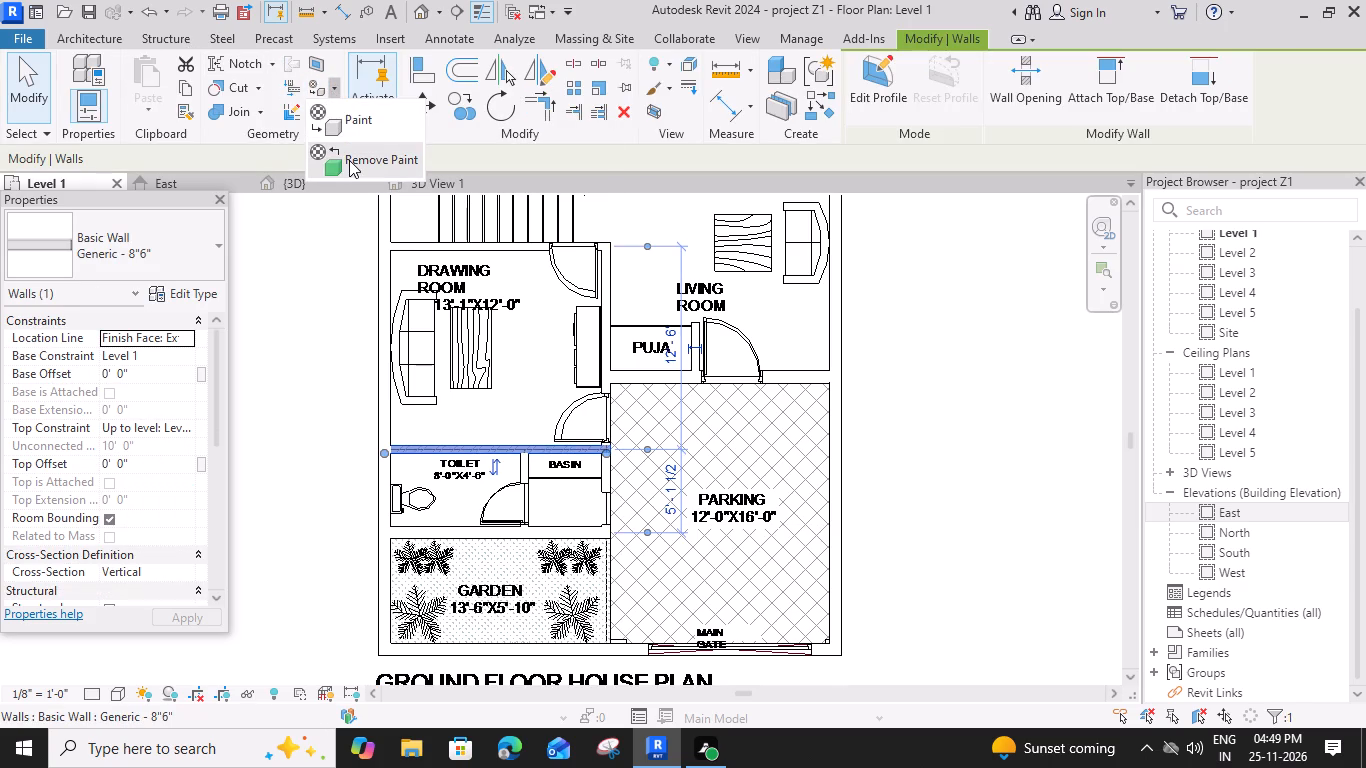
{"action": "left_click", "coordinate": [350, 118]}
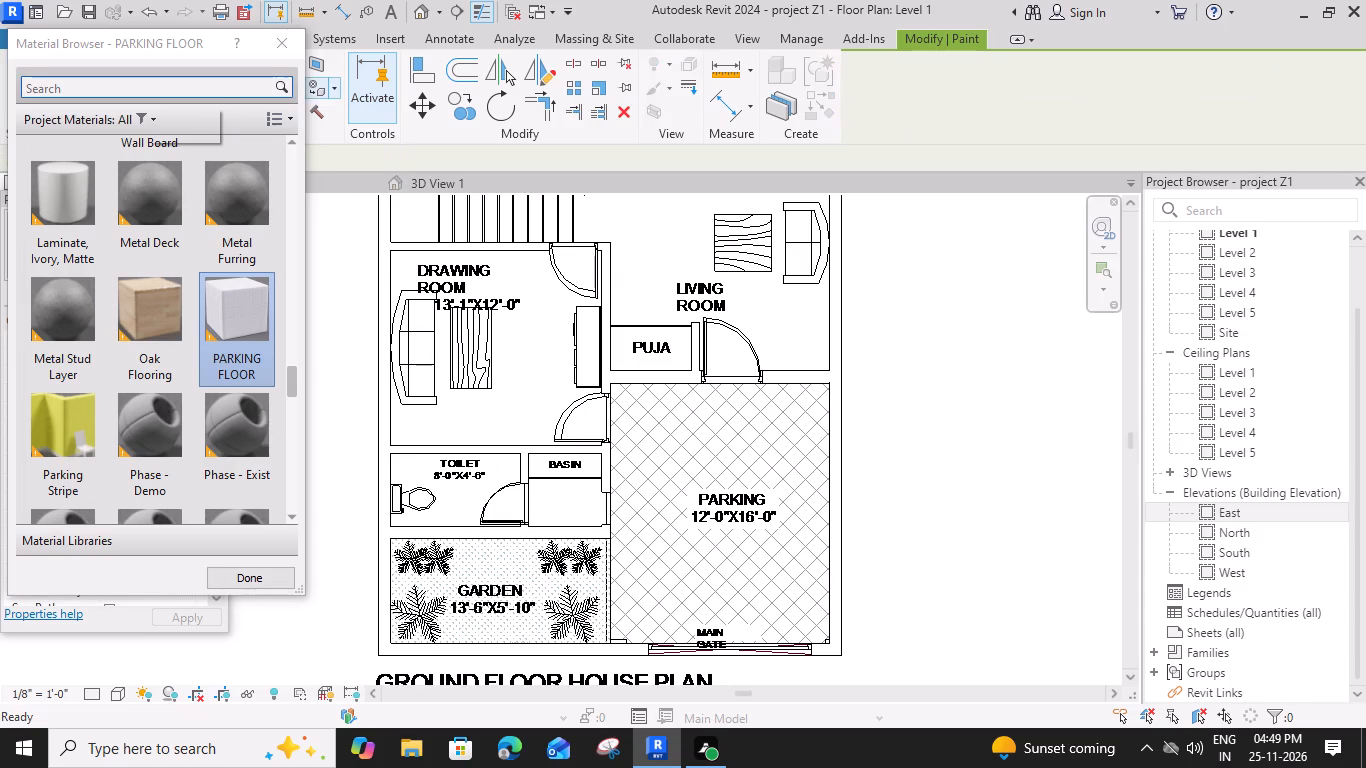
{"action": "type", "text": "FLOO"}
{"action": "left_click", "coordinate": [146, 89]}
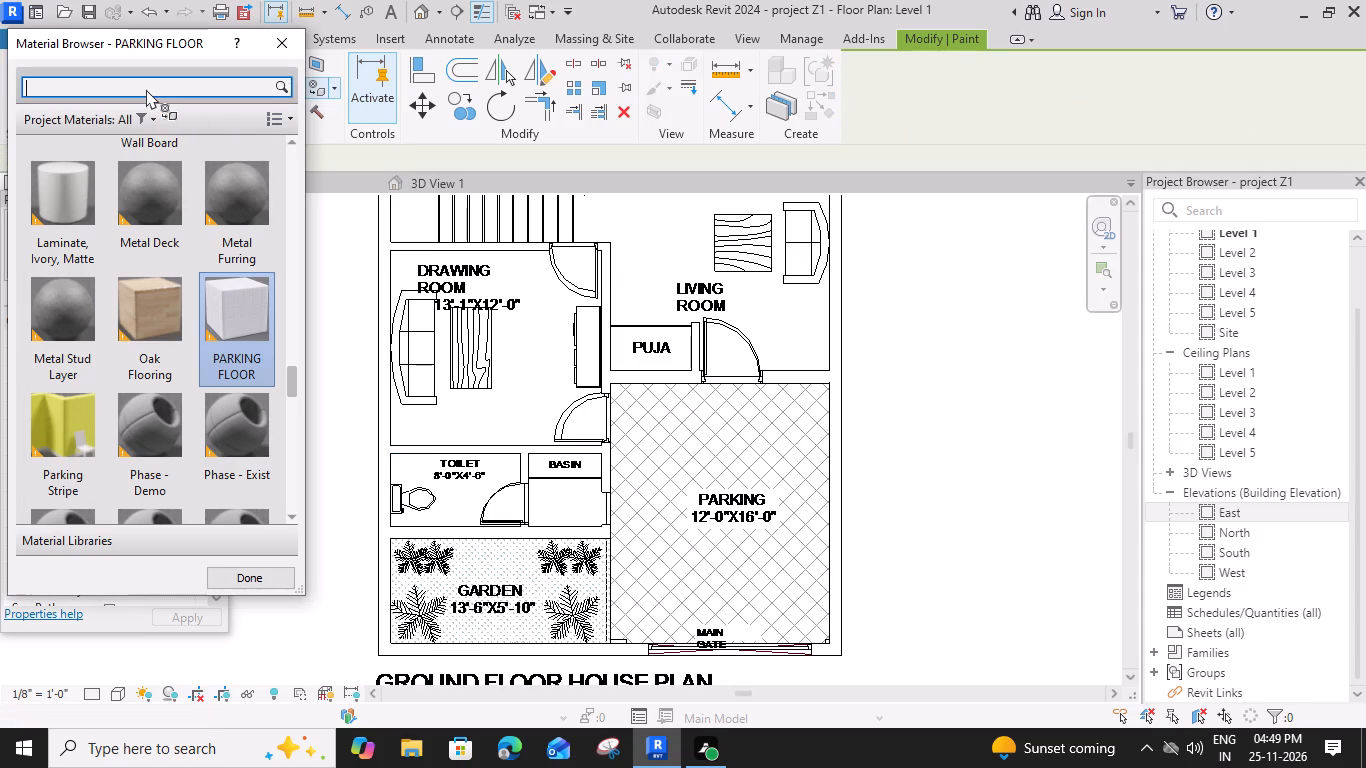
{"action": "type", "text": "FLOOR"}
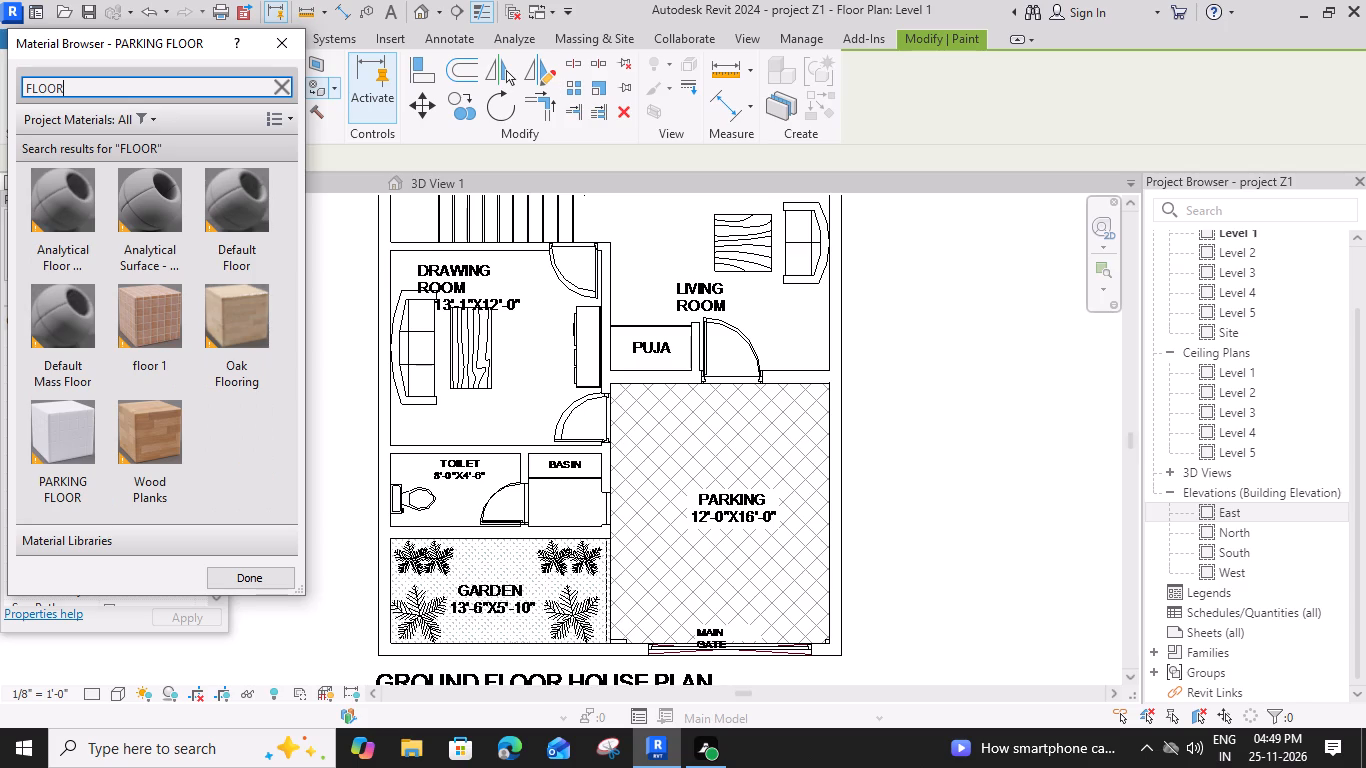
{"action": "left_click", "coordinate": [158, 307]}
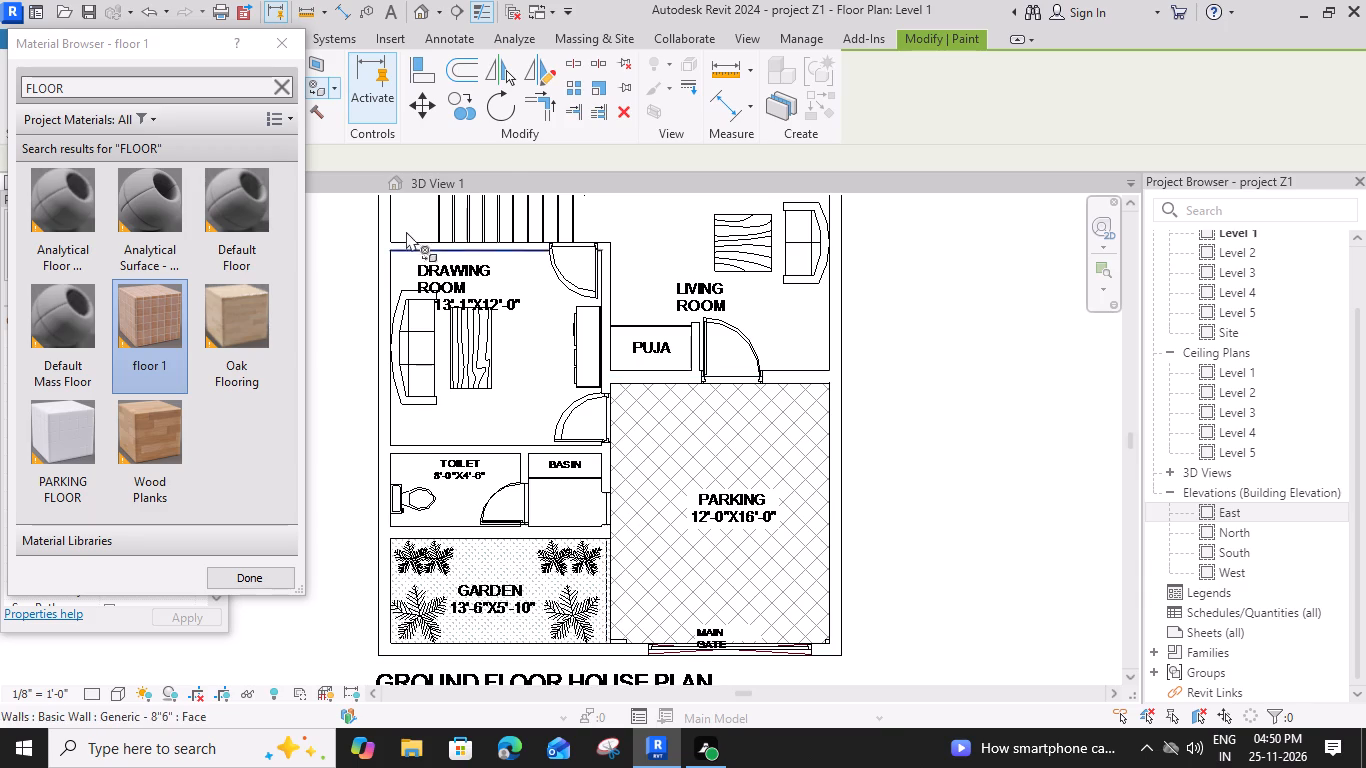
{"action": "left_click", "coordinate": [445, 183]}
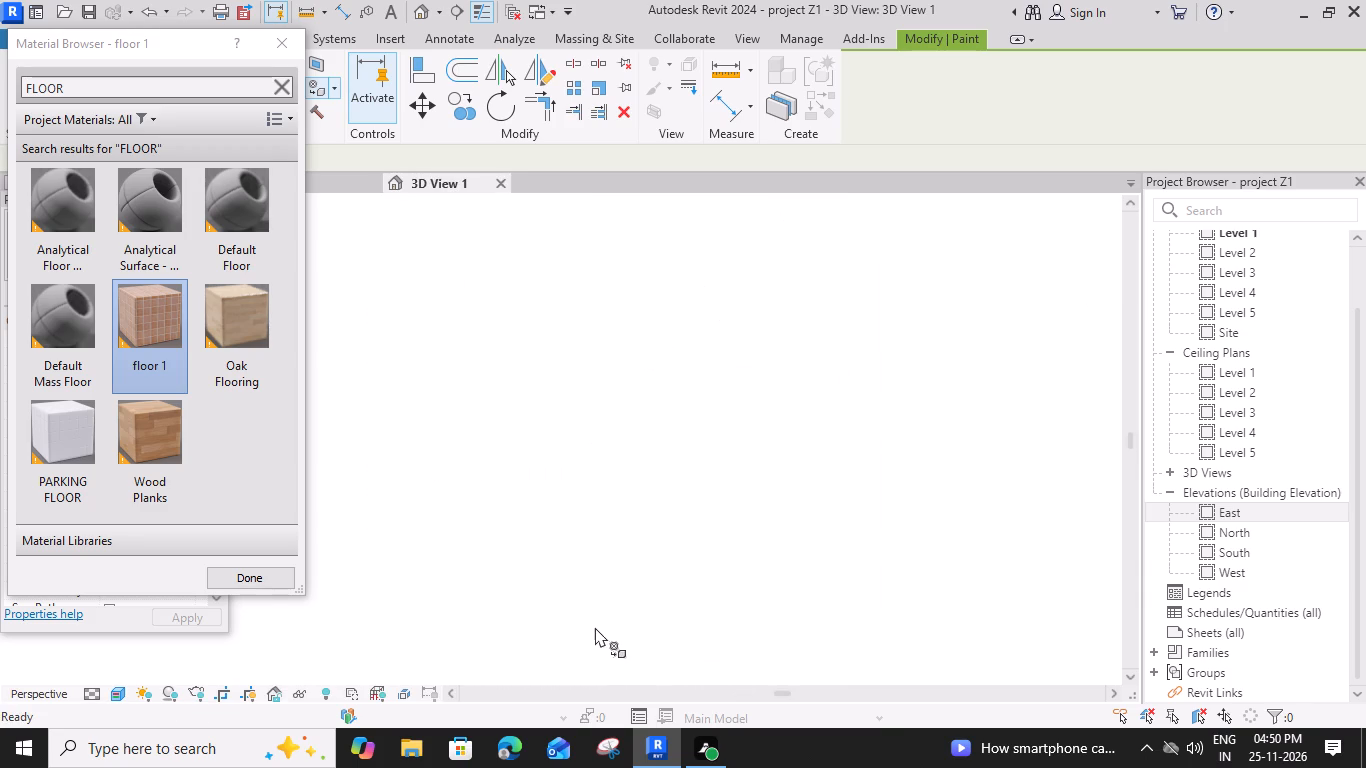
{"action": "left_click", "coordinate": [629, 511]}
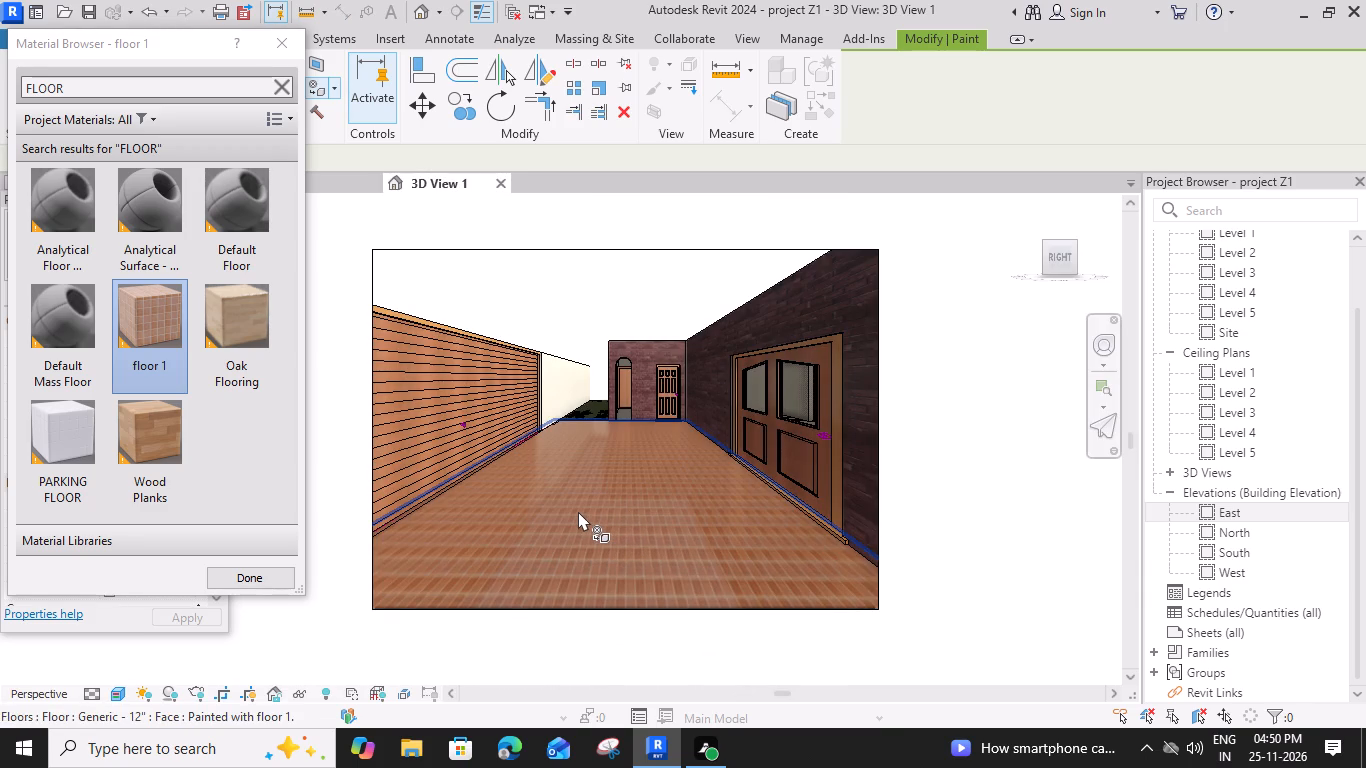
{"action": "left_click", "coordinate": [257, 576]}
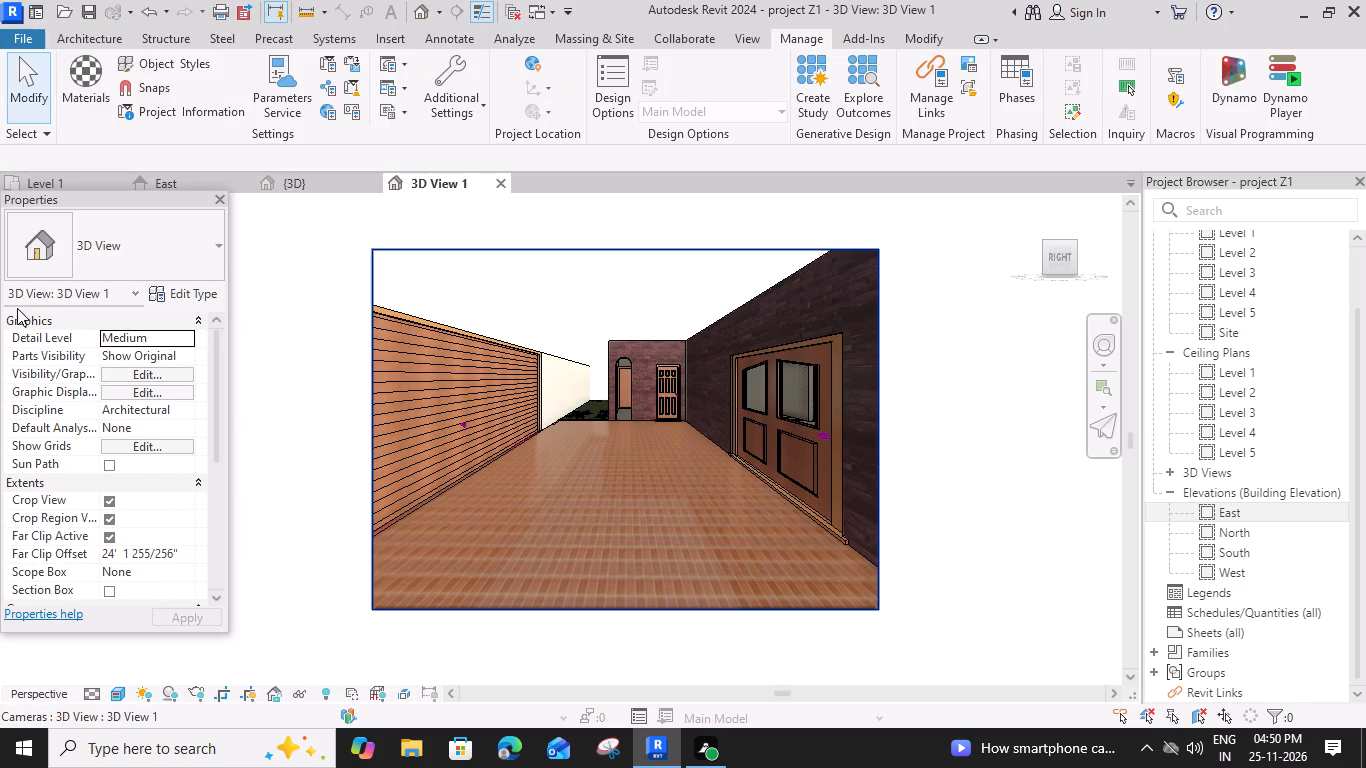
Examine the painted parking floor and the surrounding rooms from closer, farther and higher angles in the {3D} view.
{"action": "left_click", "coordinate": [286, 186]}
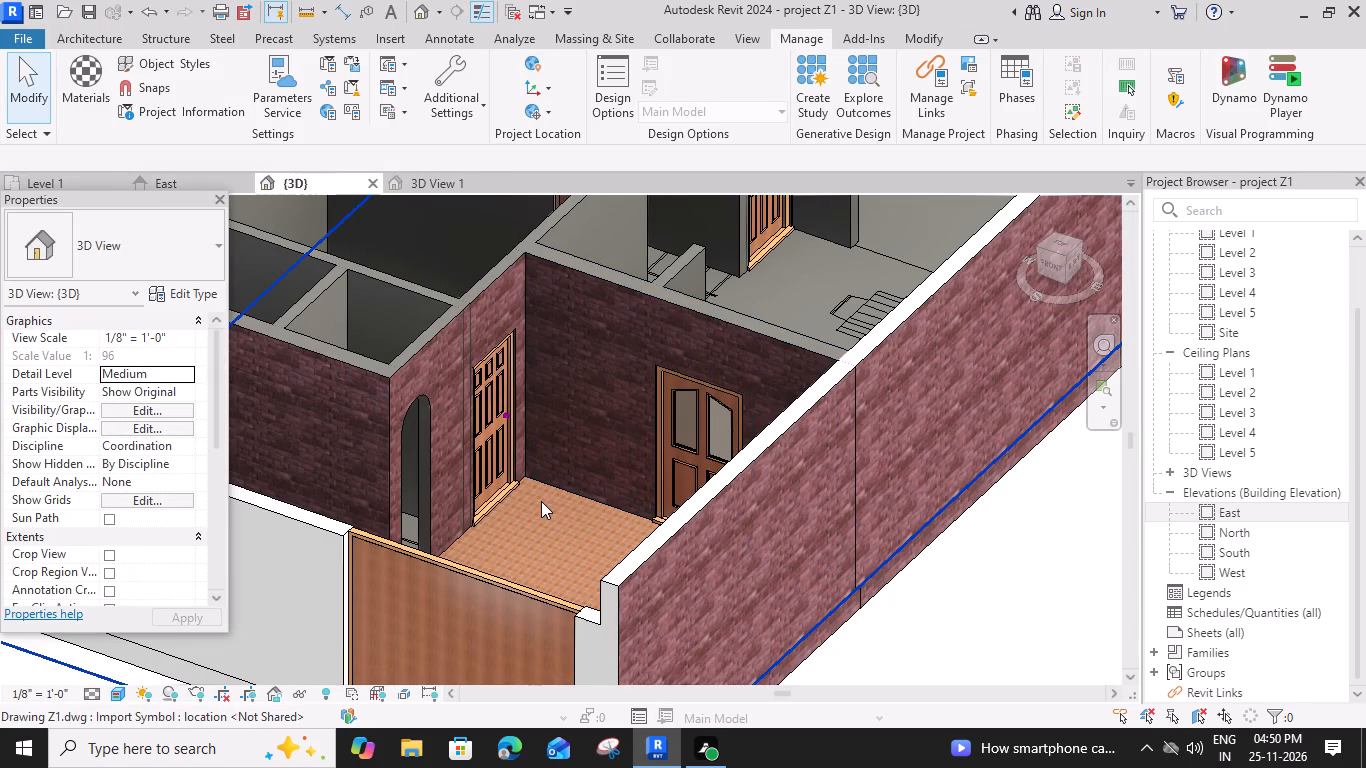
{"action": "scroll", "coordinate": [546, 509], "scroll_direction": "up", "scroll_amount": 7}
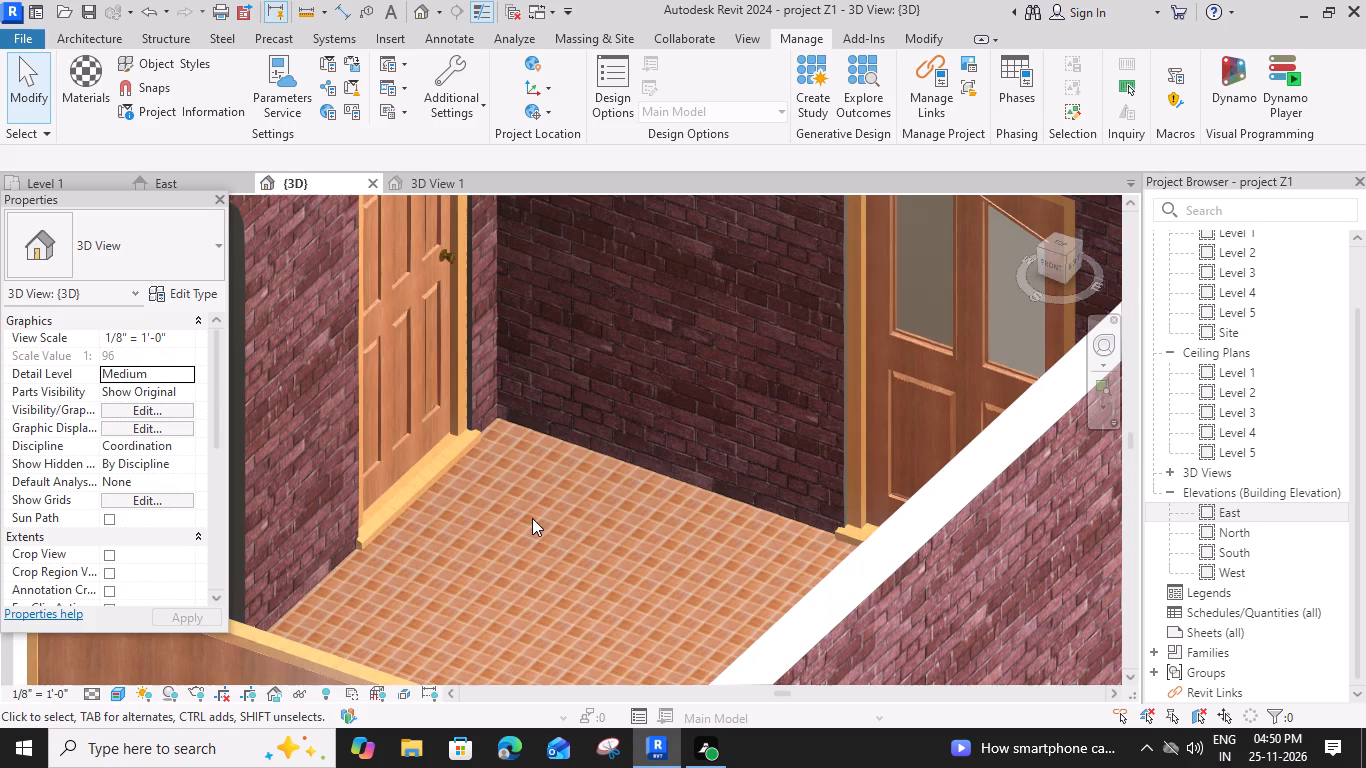
{"action": "scroll", "coordinate": [532, 518], "scroll_direction": "down", "scroll_amount": 5}
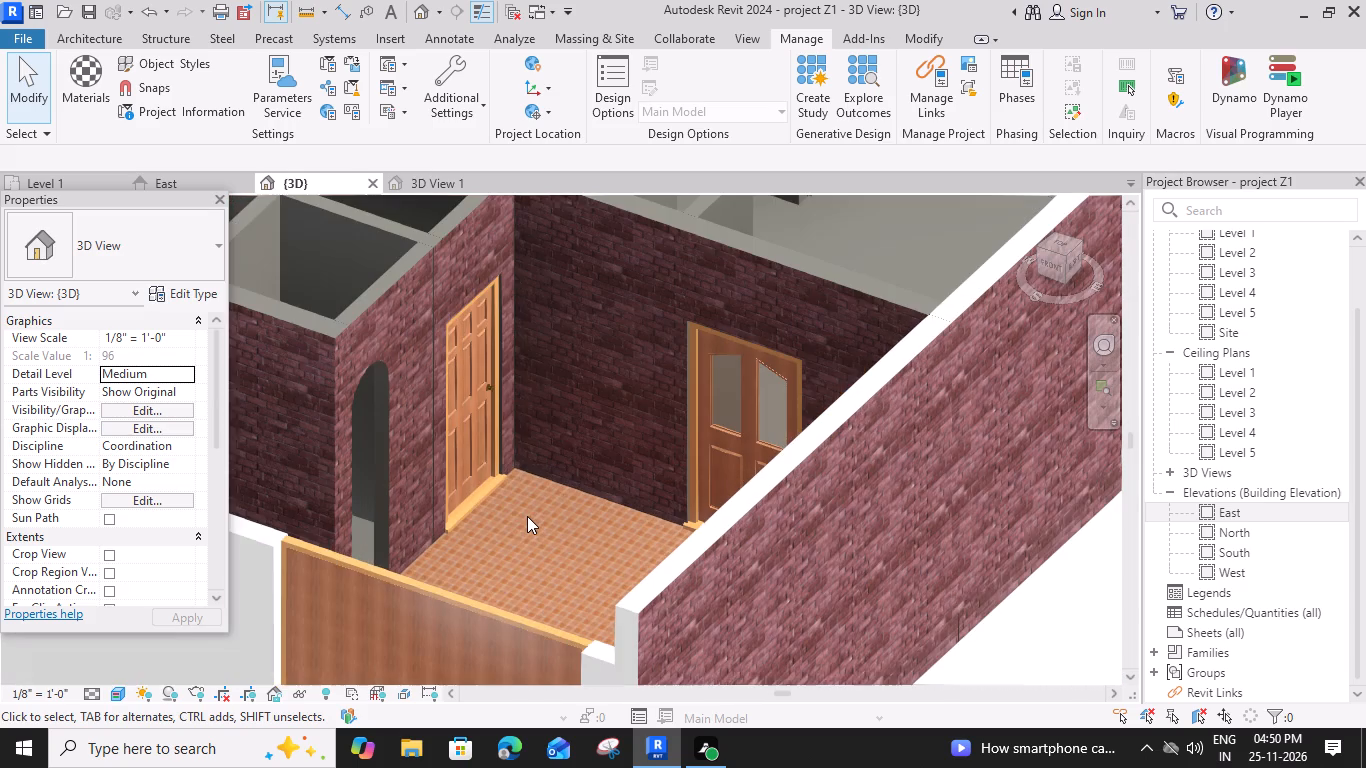
{"action": "scroll", "coordinate": [525, 516], "scroll_direction": "down", "scroll_amount": 2}
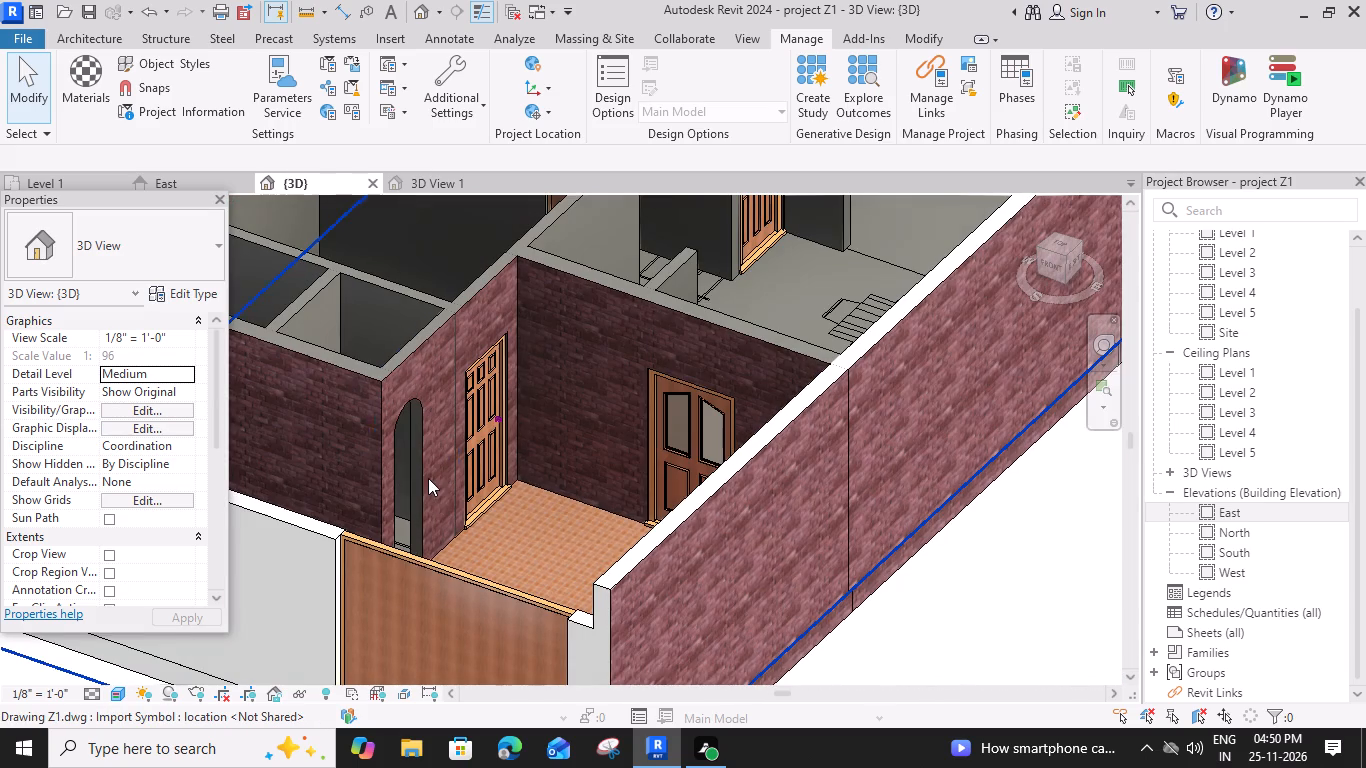
{"action": "scroll", "coordinate": [471, 487], "scroll_direction": "down", "scroll_amount": 1}
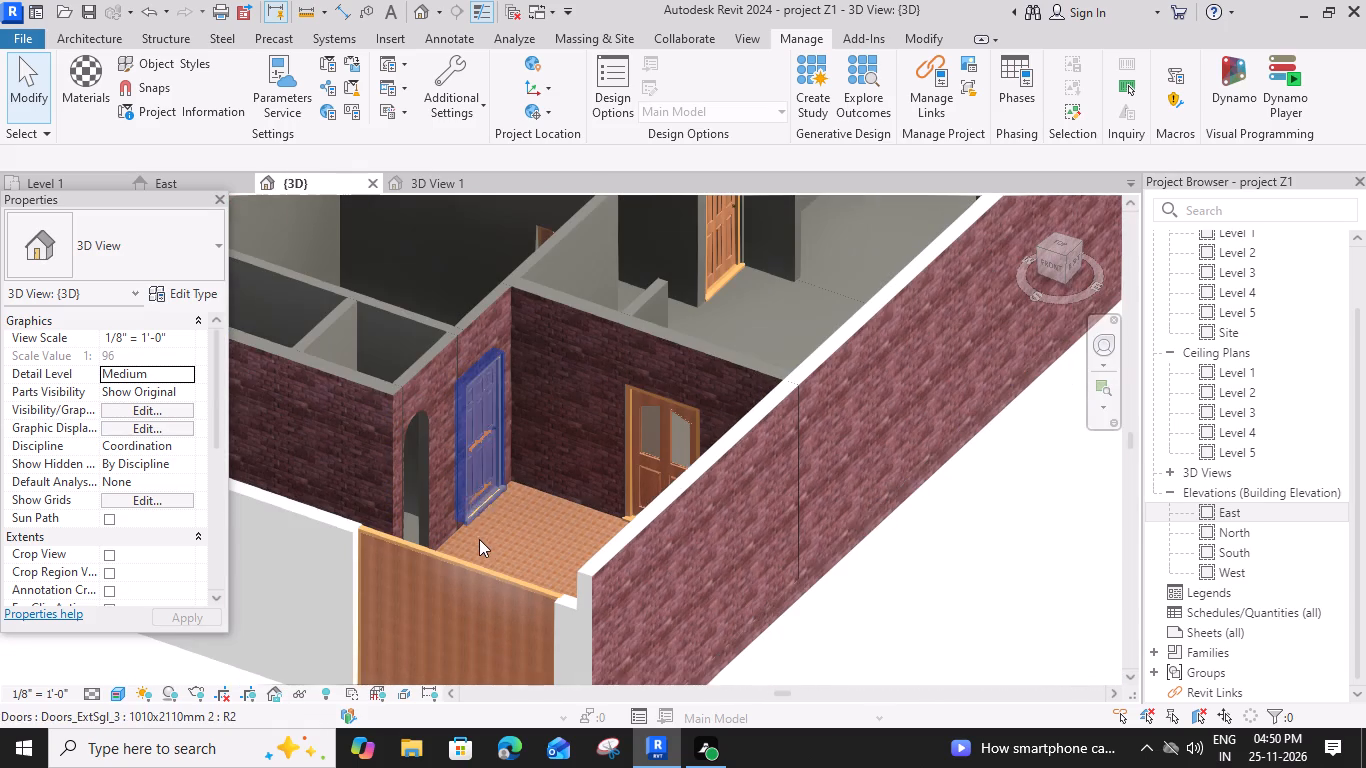
{"action": "middle_click_drag", "start_coordinate": [483, 534], "coordinate": [611, 618]}
{"action": "scroll", "coordinate": [576, 570], "scroll_direction": "down", "scroll_amount": 3}
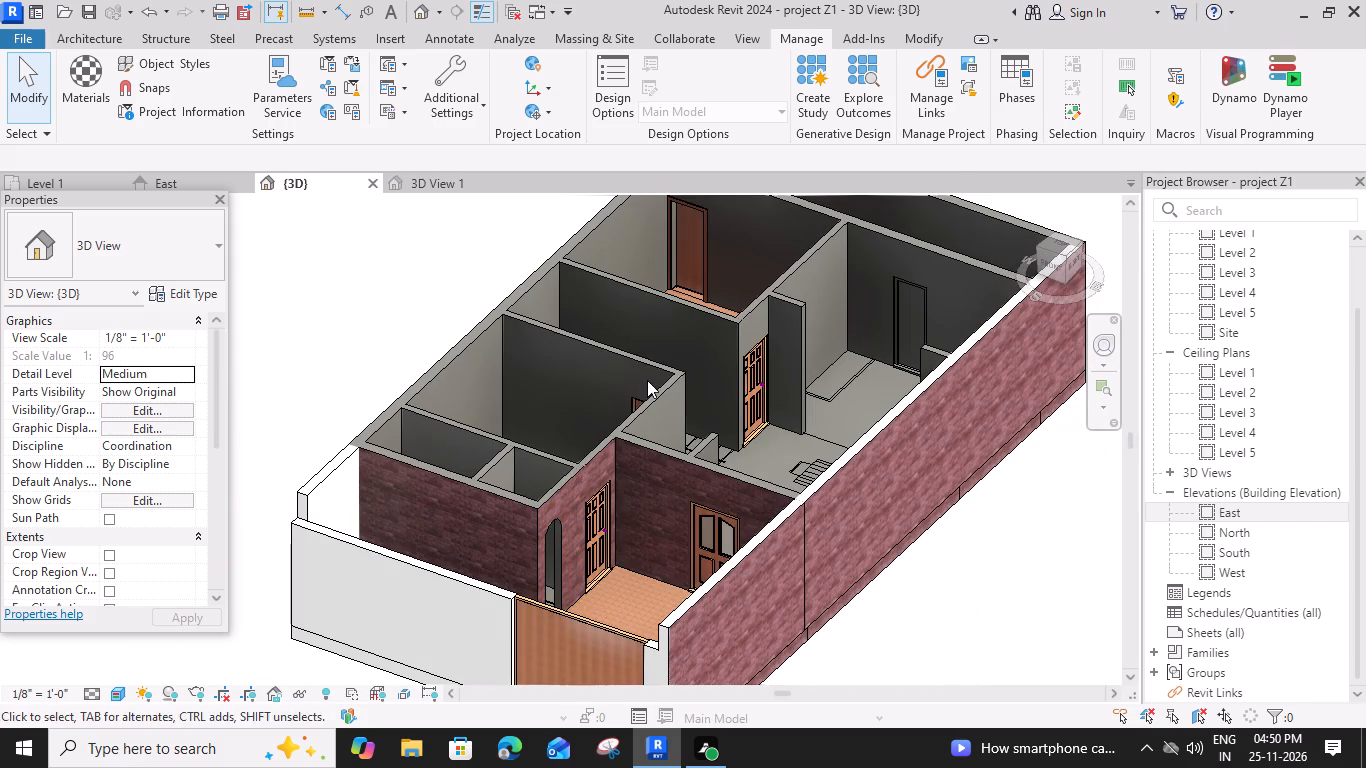
{"action": "middle_click_drag", "start_coordinate": [653, 346], "coordinate": [618, 420]}
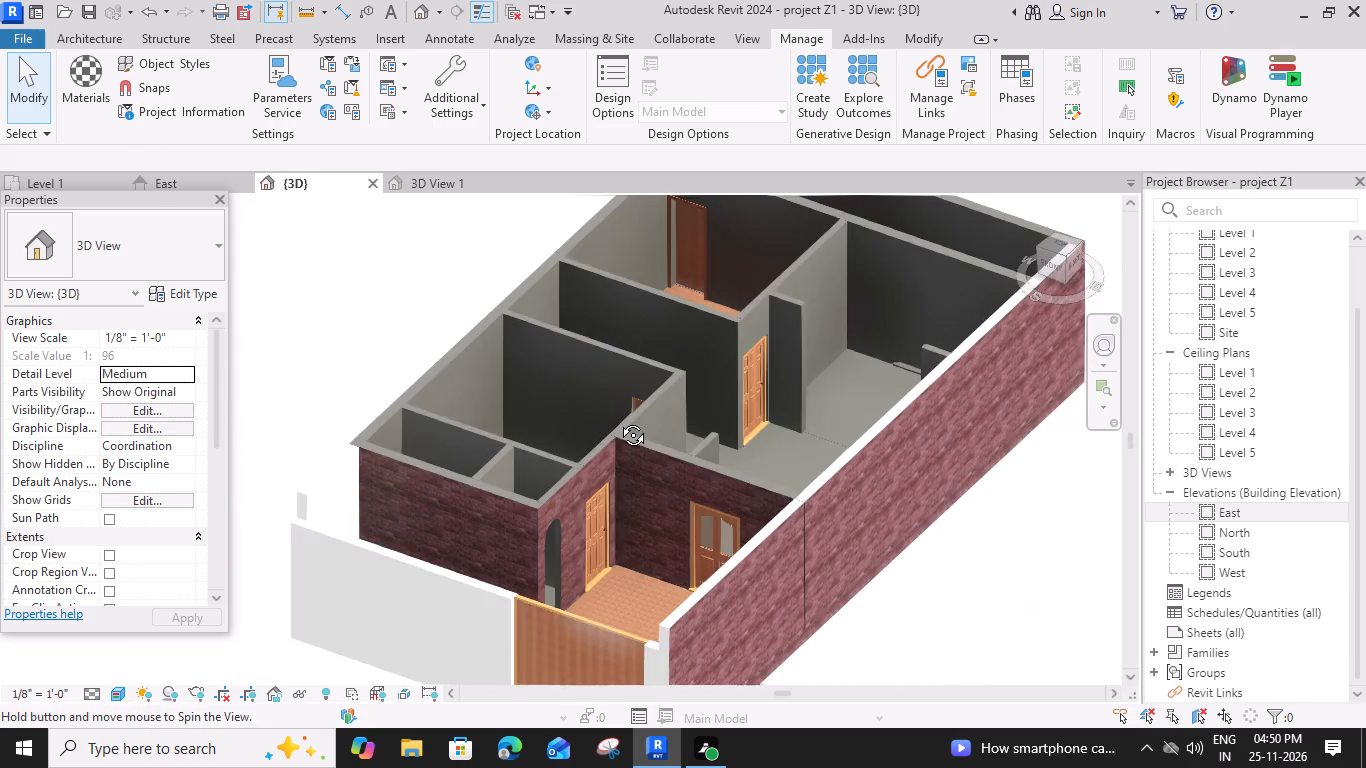
{"action": "middle_click_drag", "start_coordinate": [618, 420], "coordinate": [608, 468]}
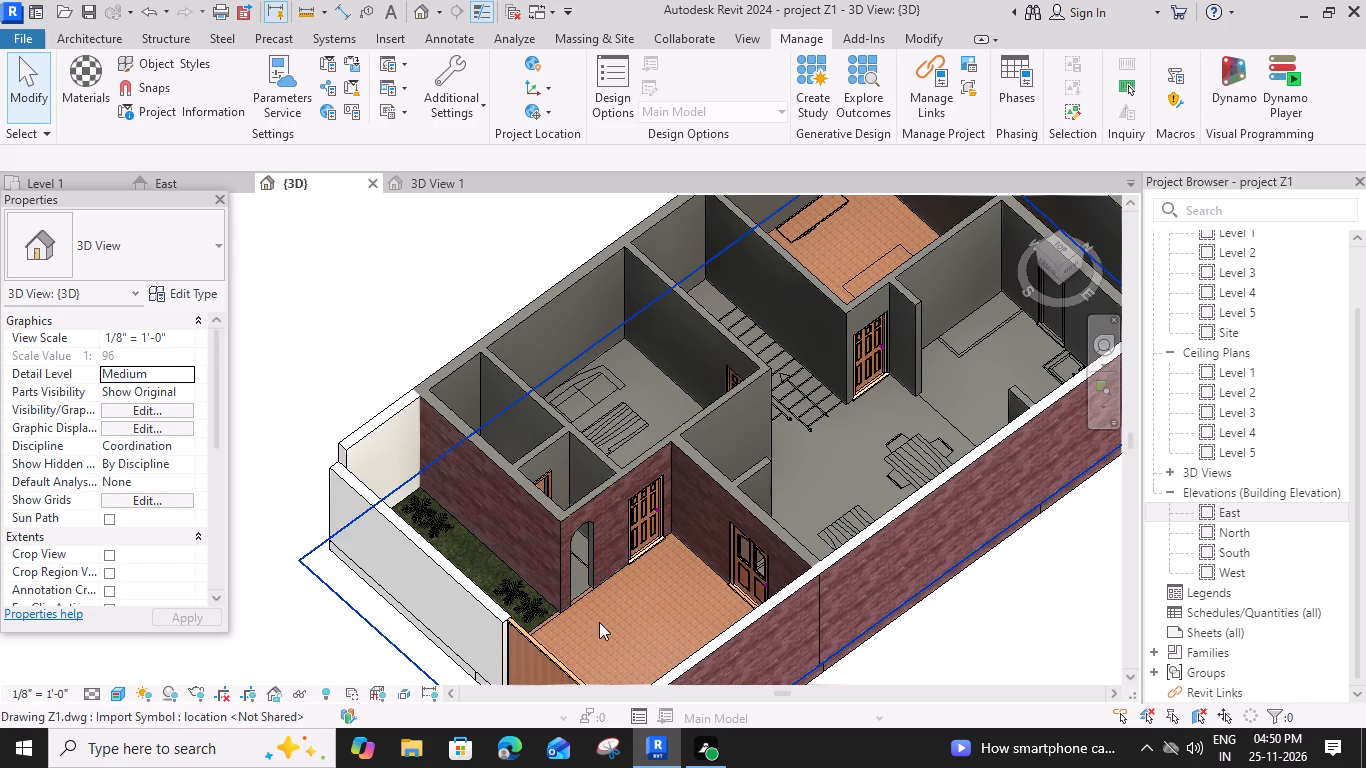
Search the paint materials for WALL 1, pick that material and paint it onto the parking floor in the {3D} view.
{"action": "left_click", "coordinate": [82, 62]}
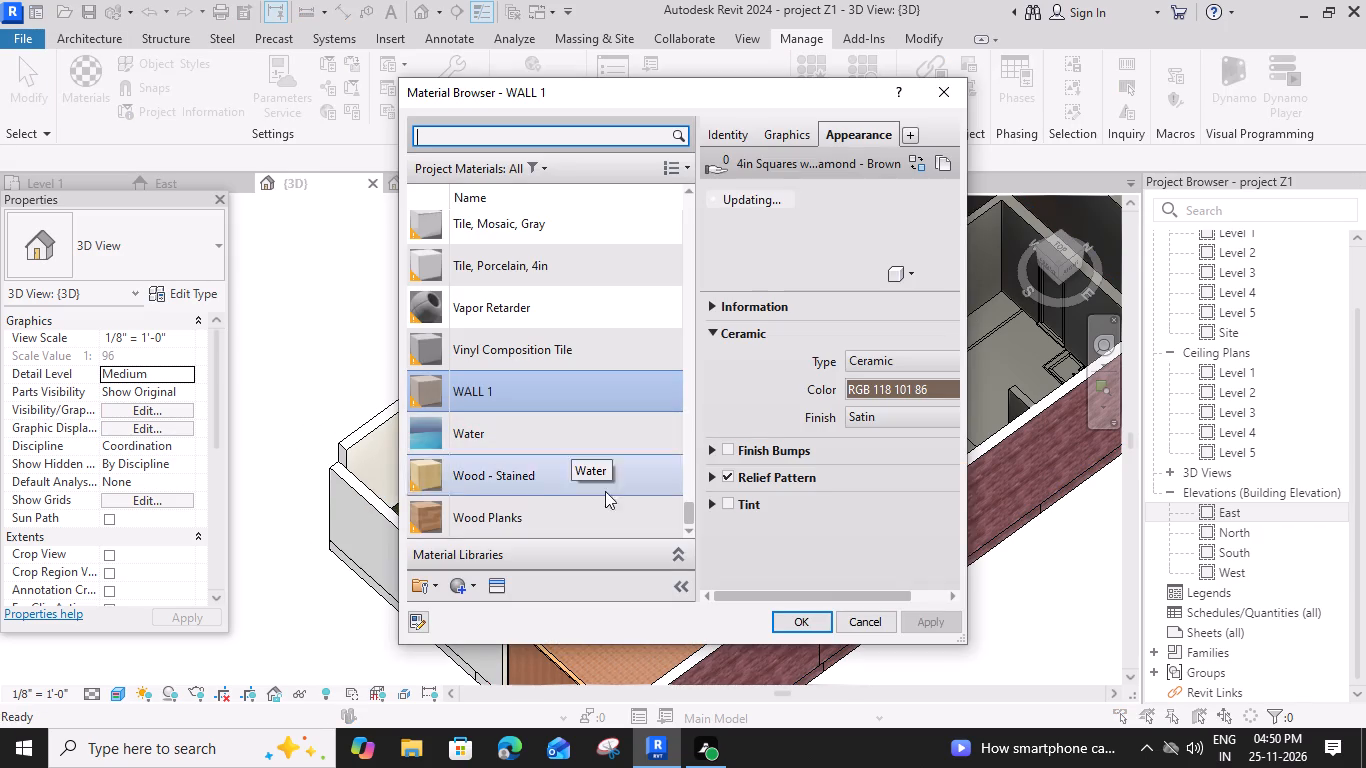
{"action": "left_click", "coordinate": [812, 621]}
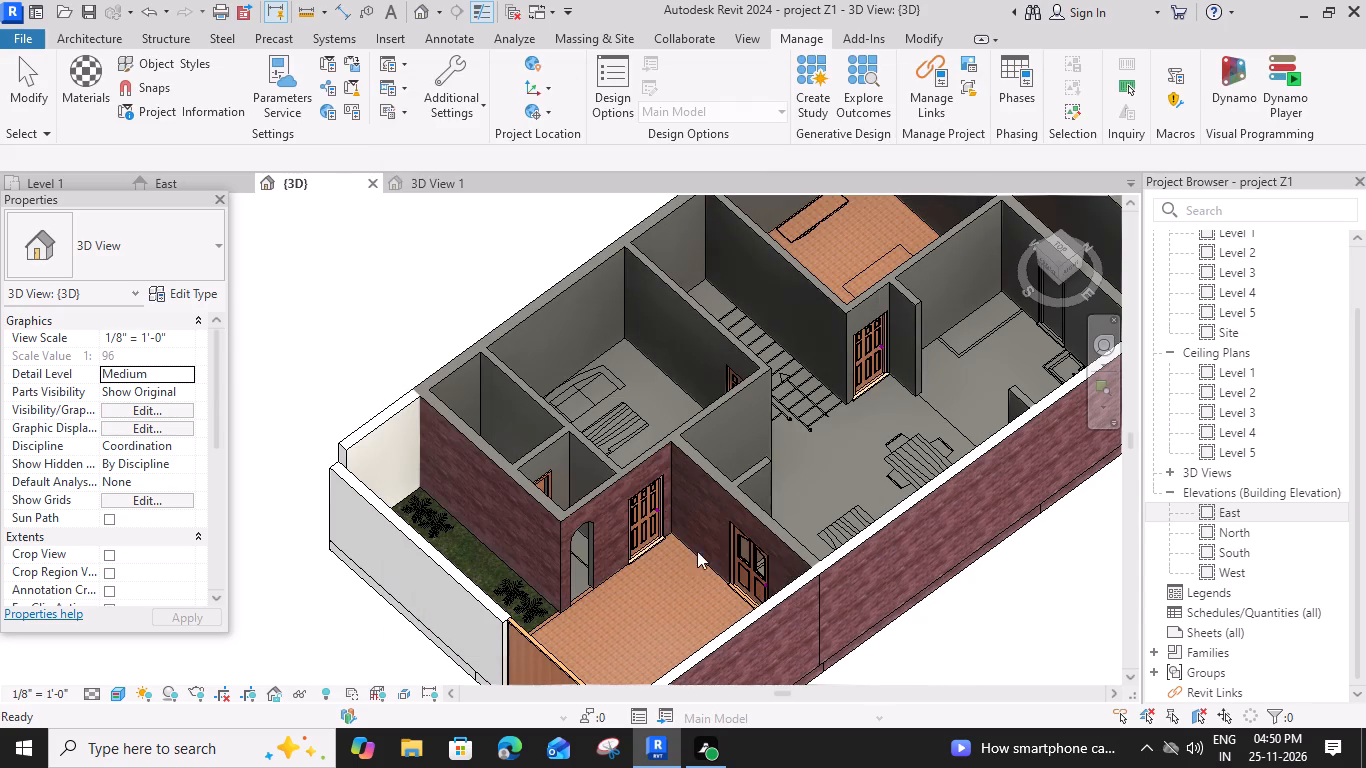
{"action": "left_click", "coordinate": [524, 383]}
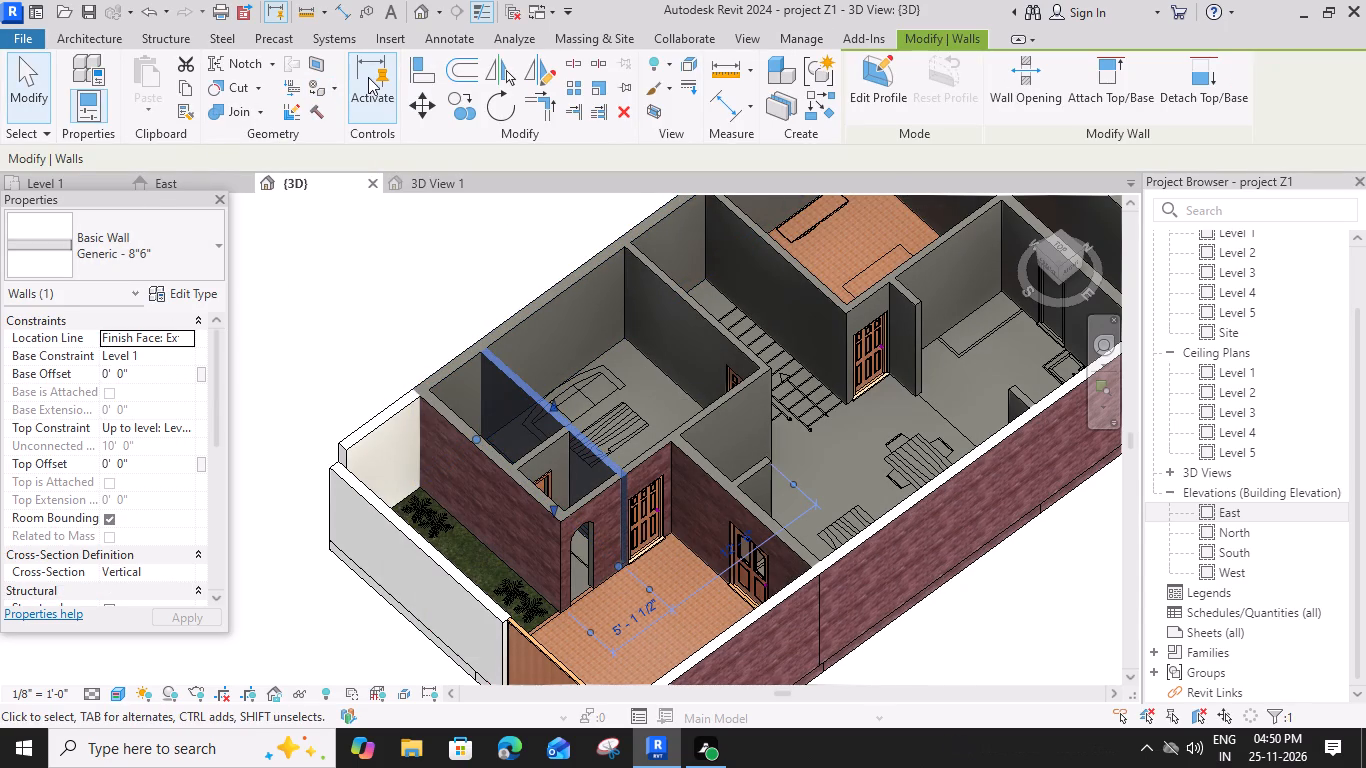
{"action": "left_click", "coordinate": [333, 90]}
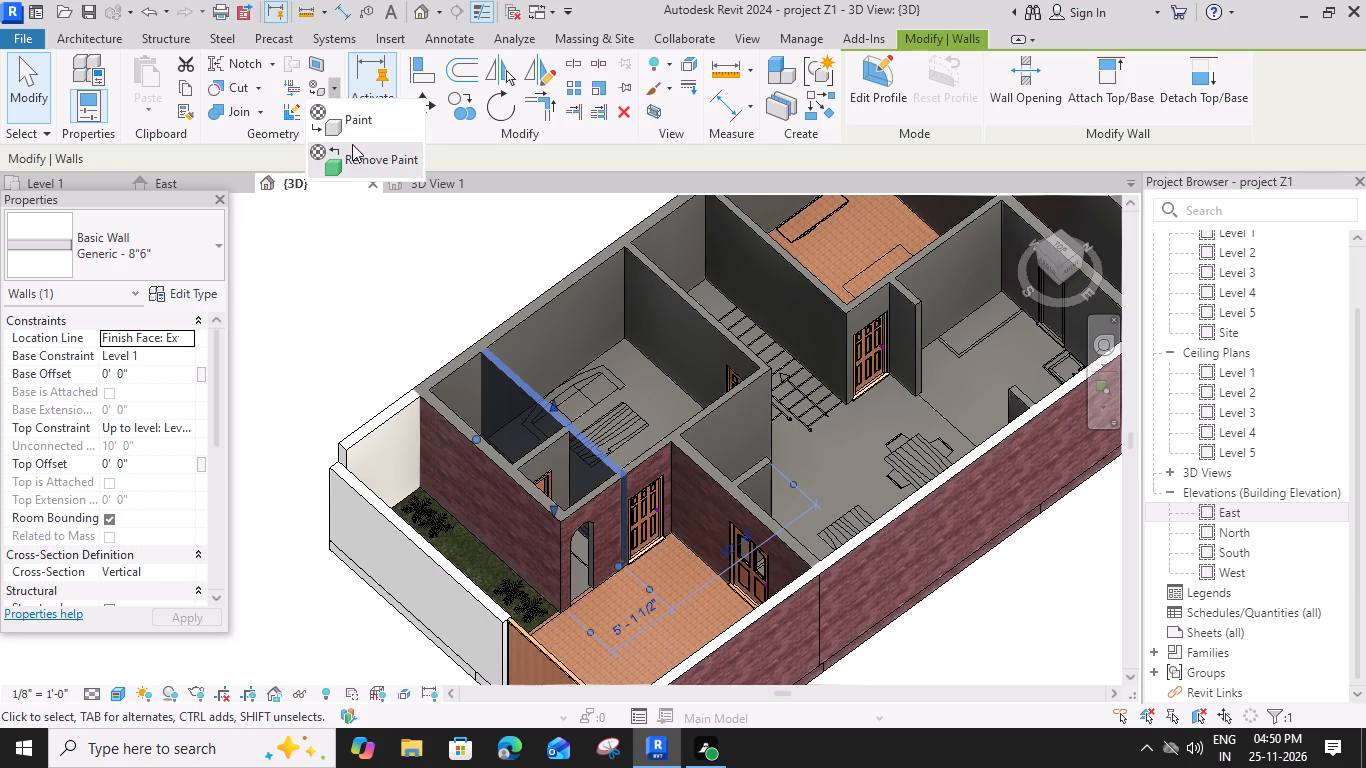
{"action": "left_click", "coordinate": [356, 114]}
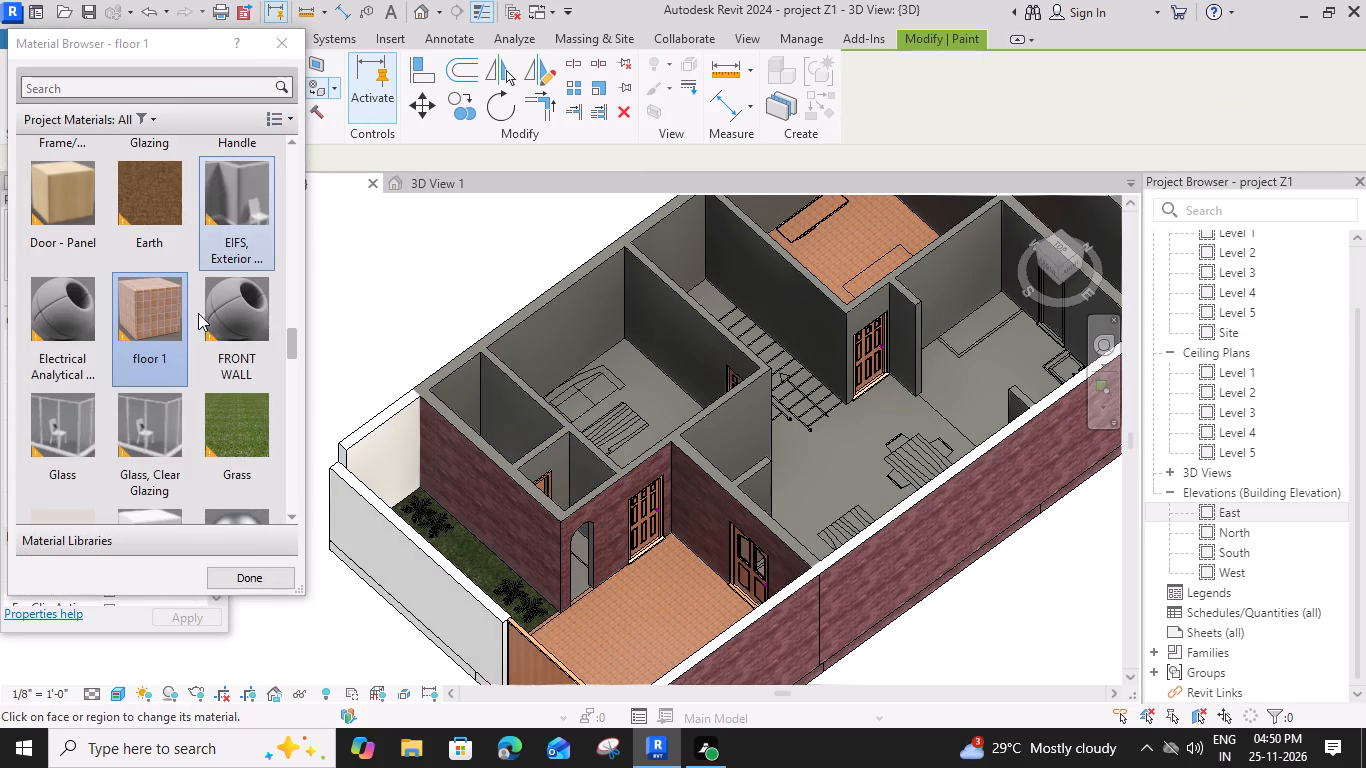
{"action": "scroll", "coordinate": [93, 288], "scroll_direction": "up", "scroll_amount": 1}
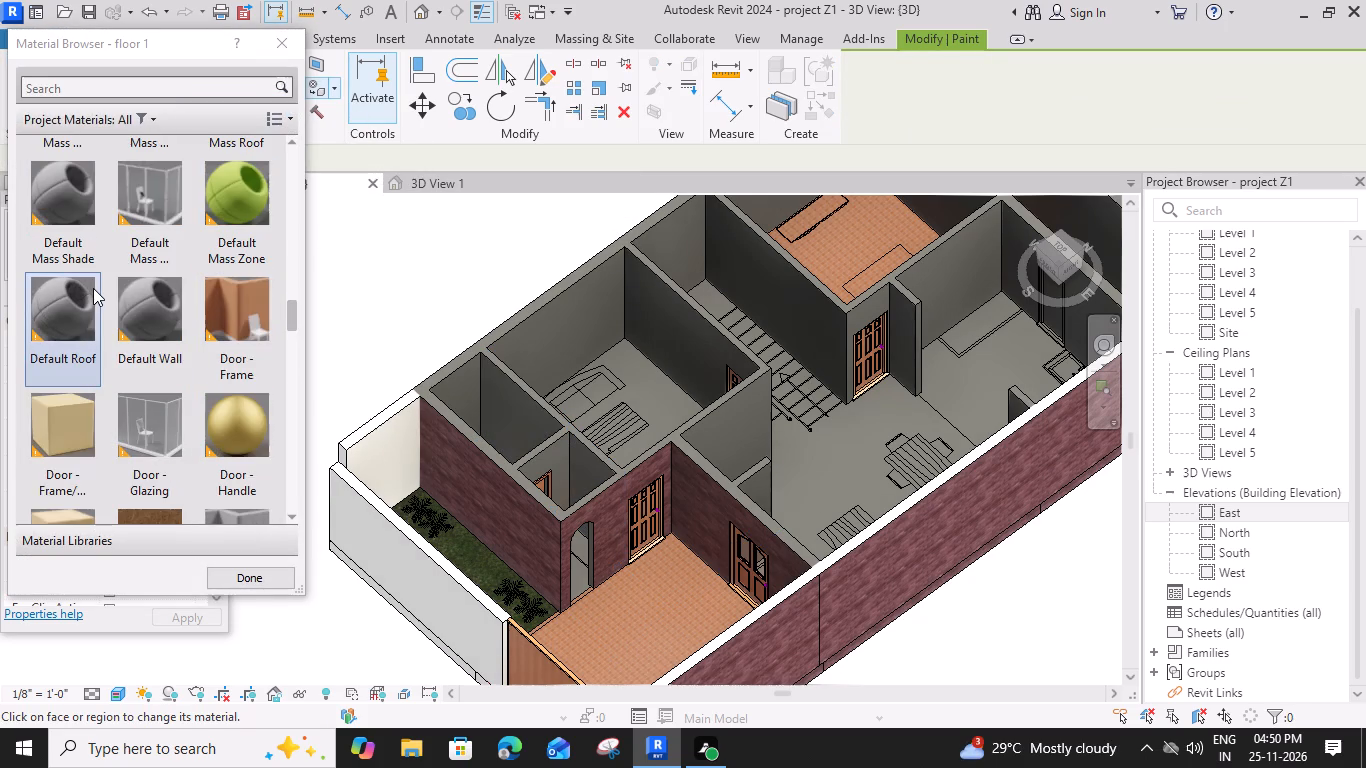
{"action": "scroll", "coordinate": [97, 287], "scroll_direction": "up", "scroll_amount": 1}
{"action": "right_click", "coordinate": [101, 286]}
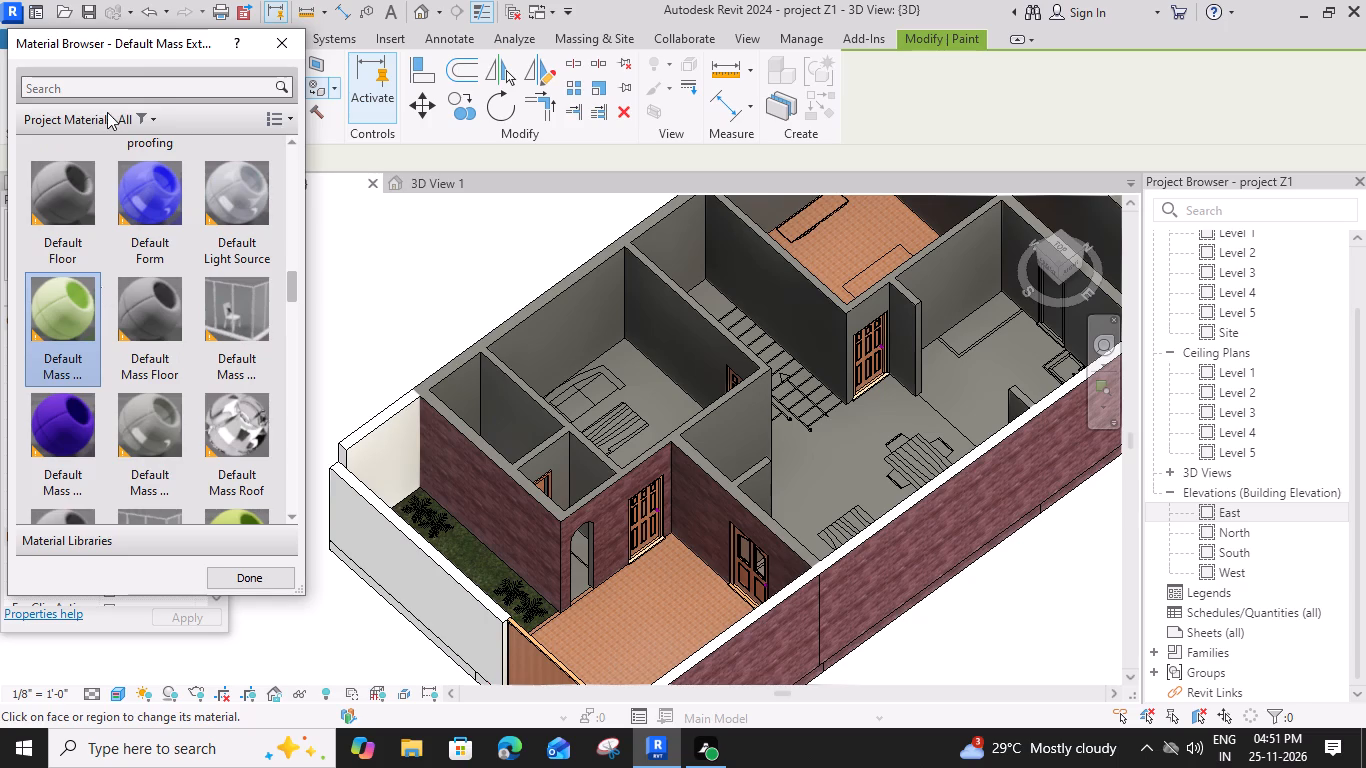
{"action": "left_click", "coordinate": [200, 92]}
{"action": "type", "text": "WALL"}
{"action": "key", "text": "Return"}
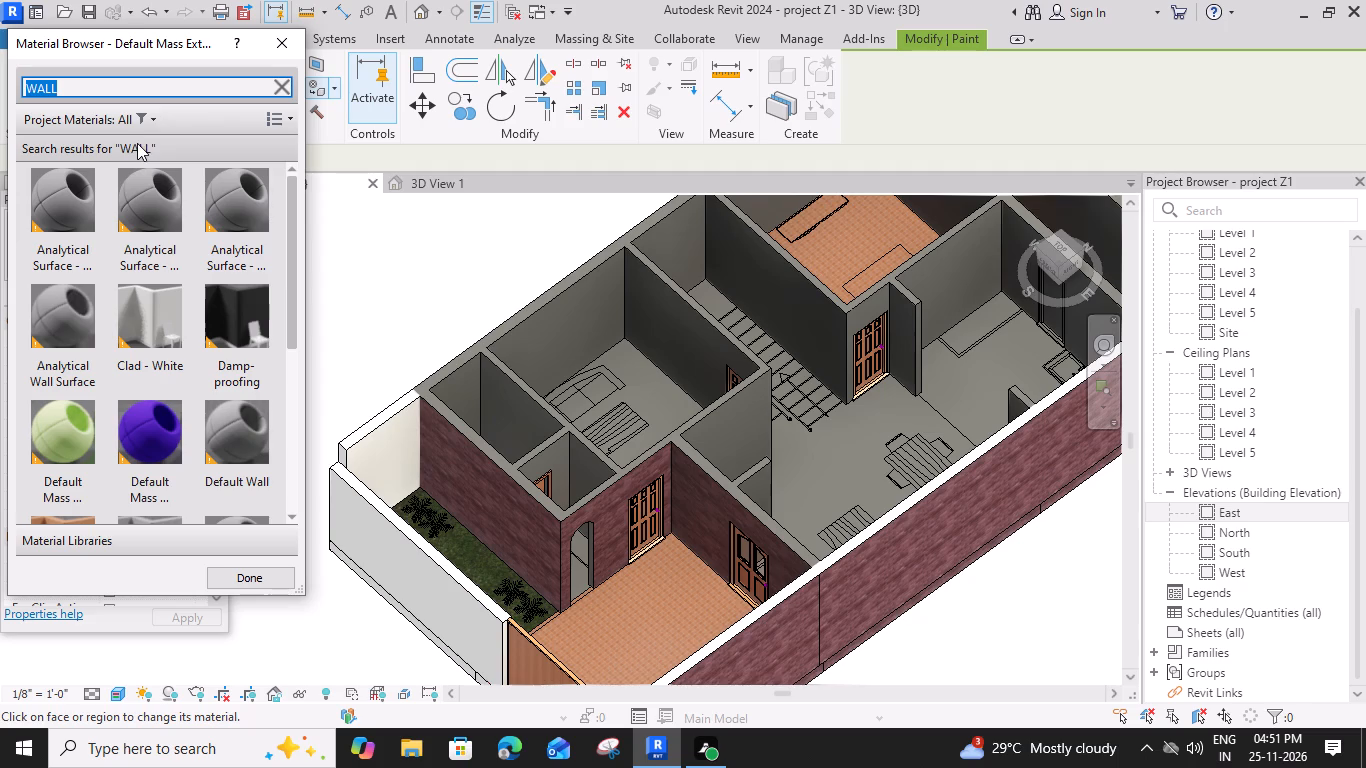
{"action": "key", "text": "space"}
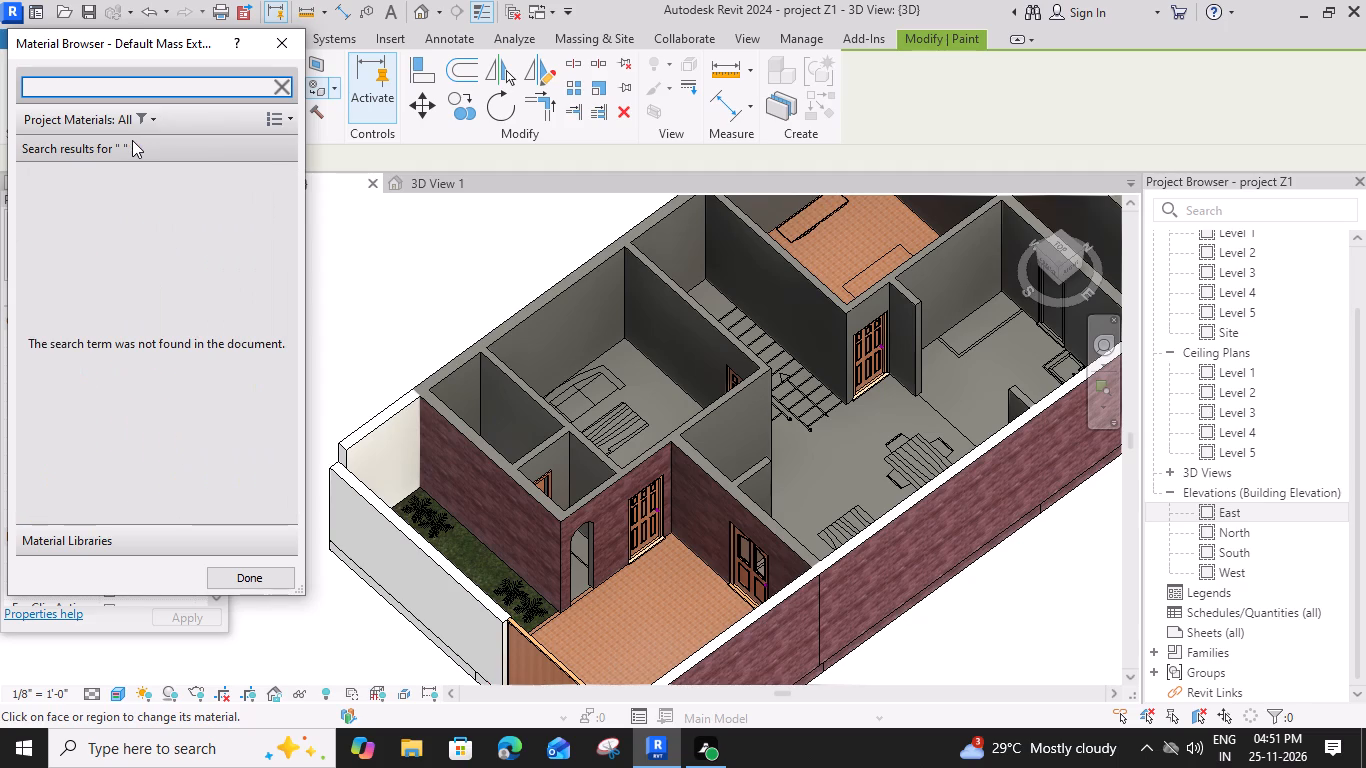
{"action": "type", "text": "WA"}
{"action": "type", "text": "LL"}
{"action": "key", "text": "space"}
{"action": "key", "text": "1"}
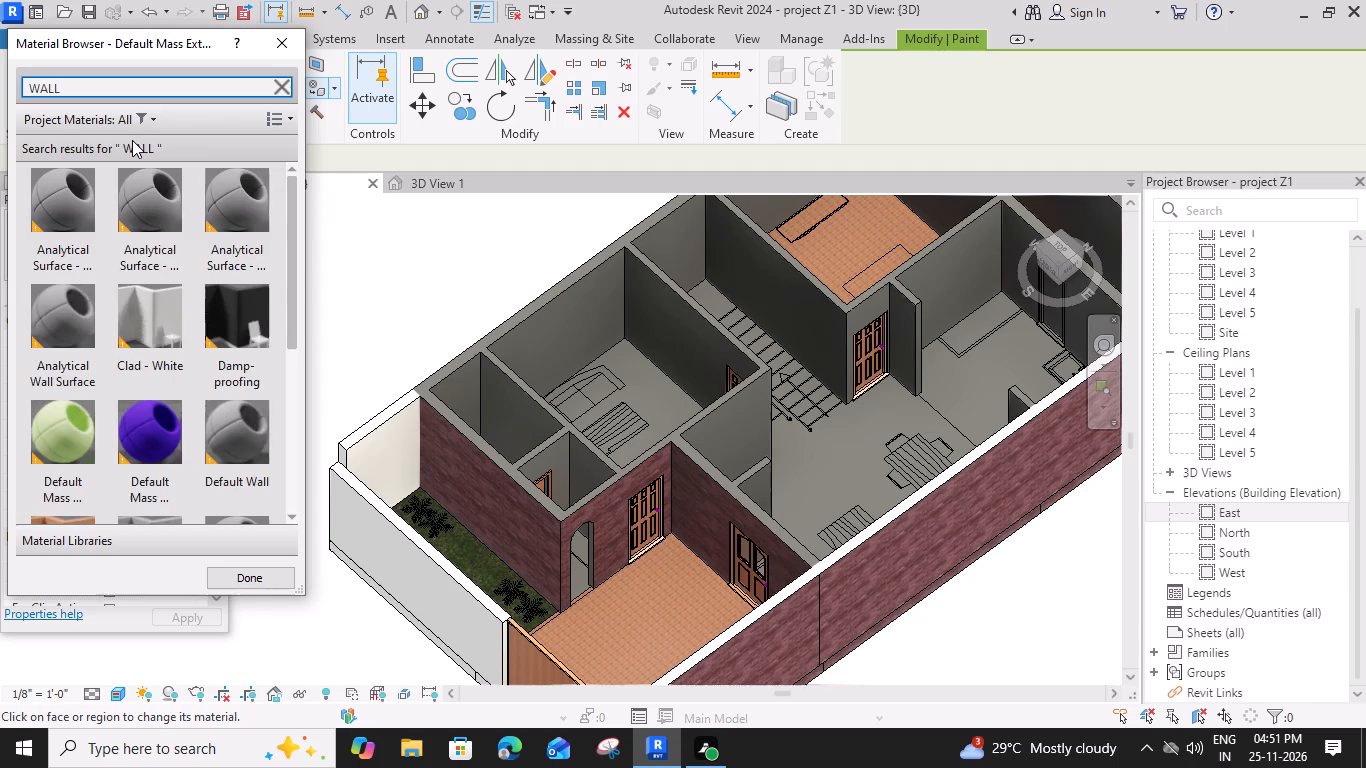
{"action": "key", "text": "Return"}
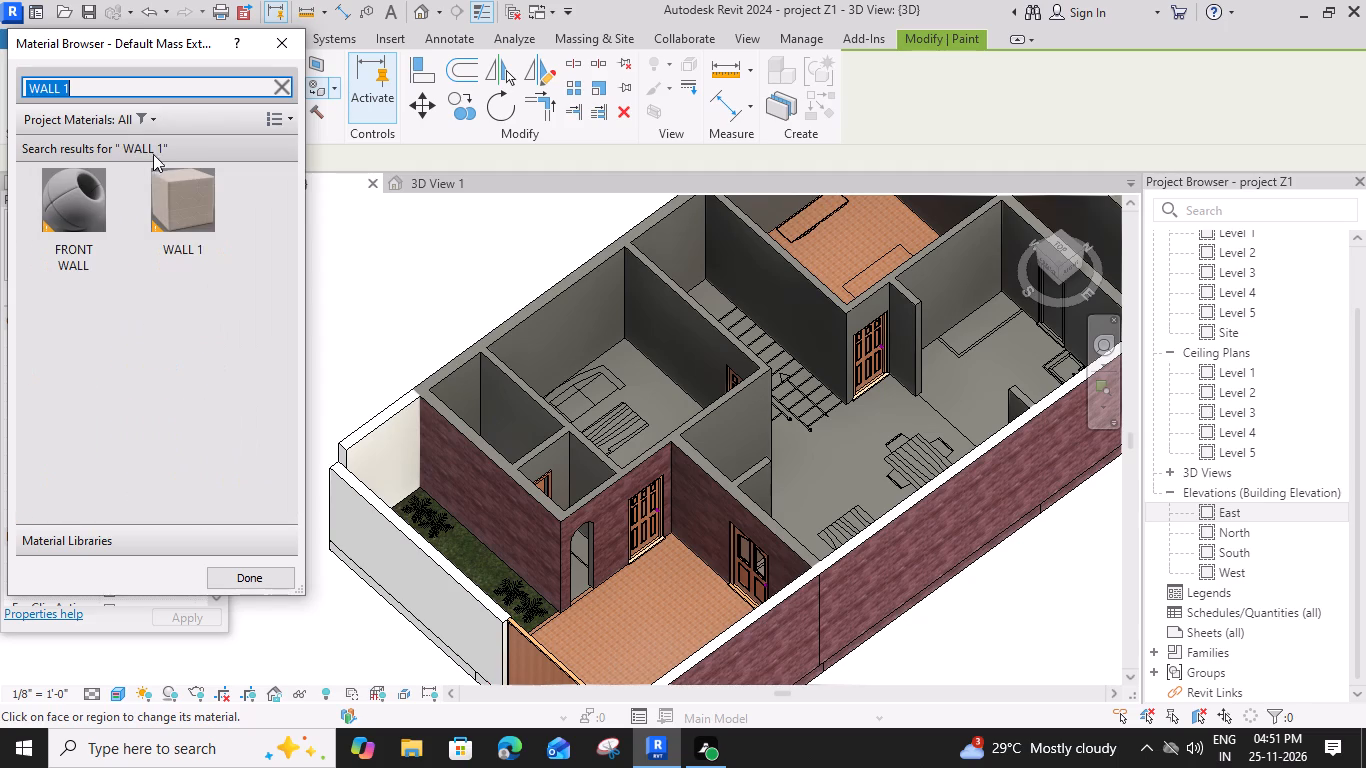
{"action": "left_click", "coordinate": [203, 203]}
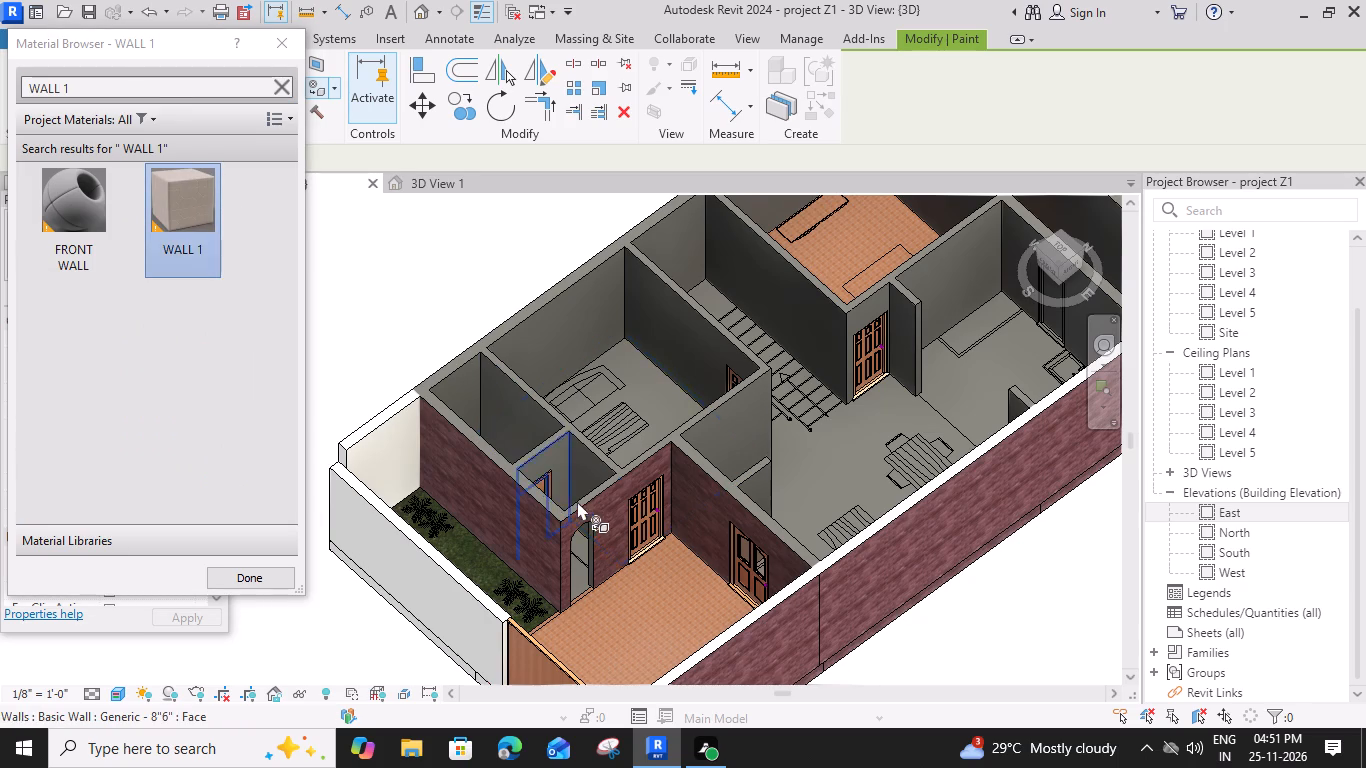
{"action": "left_click", "coordinate": [642, 576]}
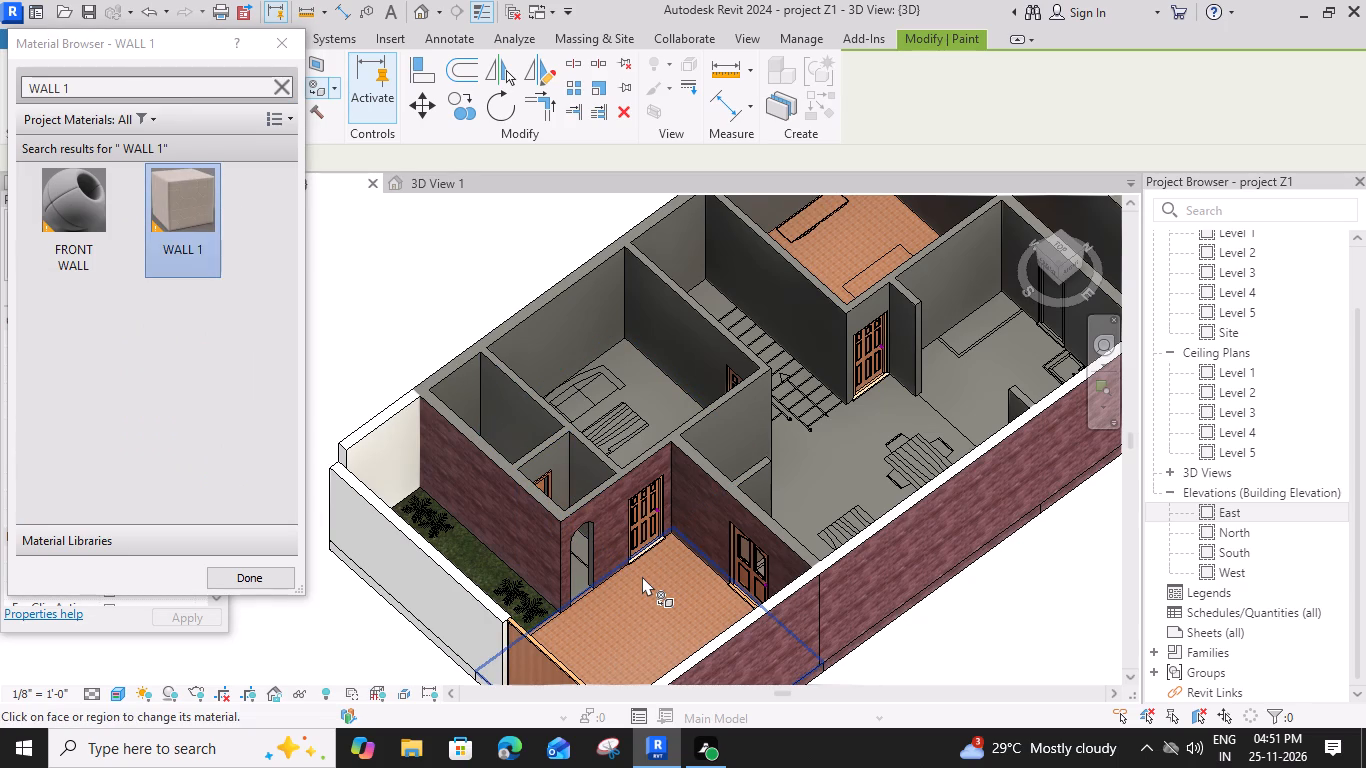
Inspect the WALL 1 tile pattern on the parking floor up close and from farther out, and finish painting.
{"action": "scroll", "coordinate": [640, 614], "scroll_direction": "up", "scroll_amount": 7}
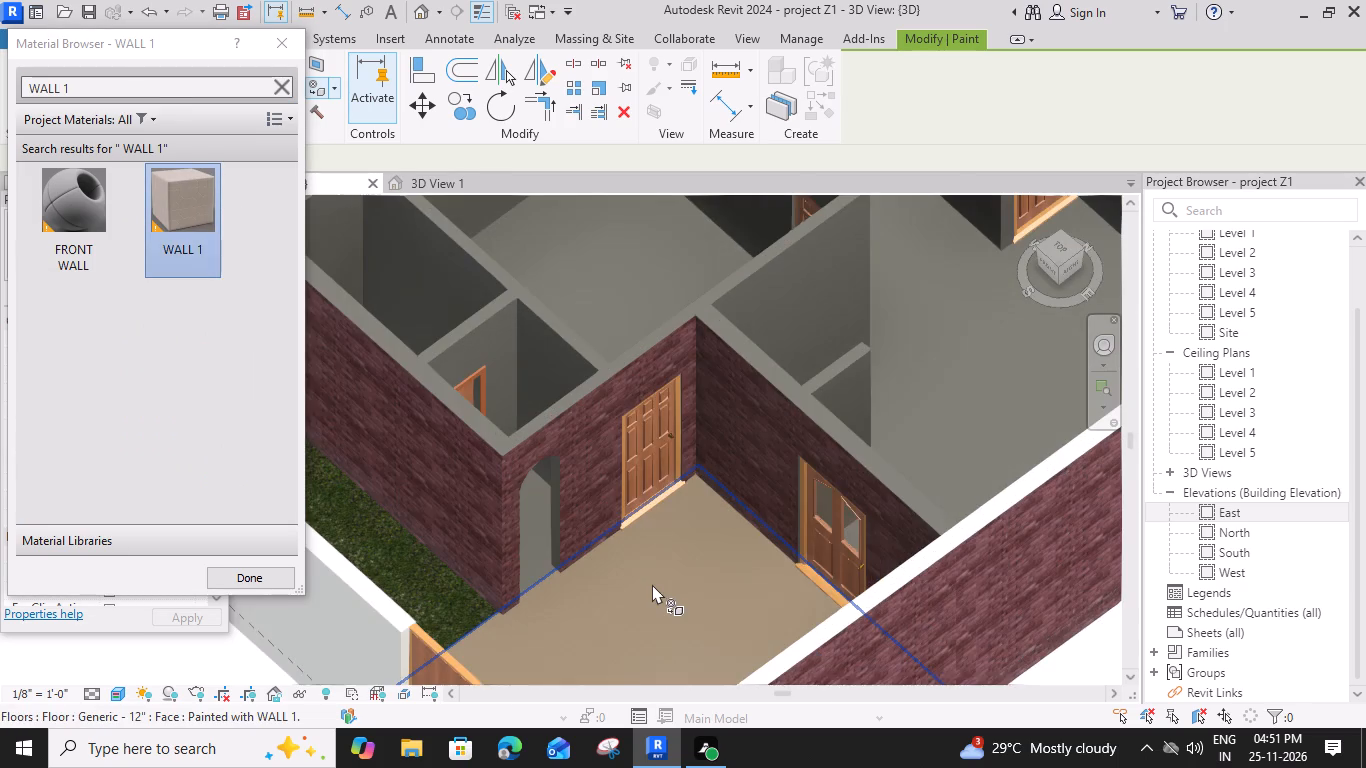
{"action": "scroll", "coordinate": [652, 584], "scroll_direction": "up", "scroll_amount": 10}
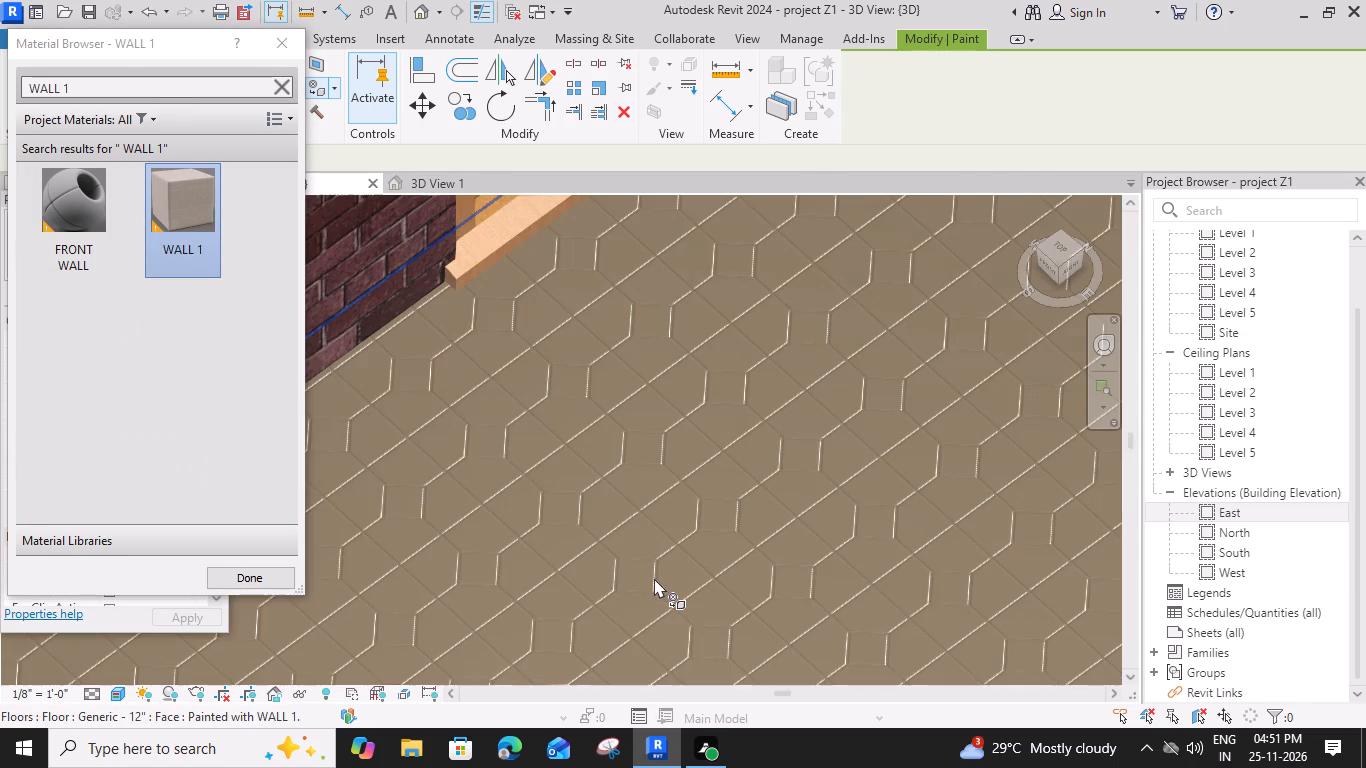
{"action": "scroll", "coordinate": [654, 578], "scroll_direction": "up", "scroll_amount": 1}
{"action": "scroll", "coordinate": [654, 578], "scroll_direction": "down", "scroll_amount": 10}
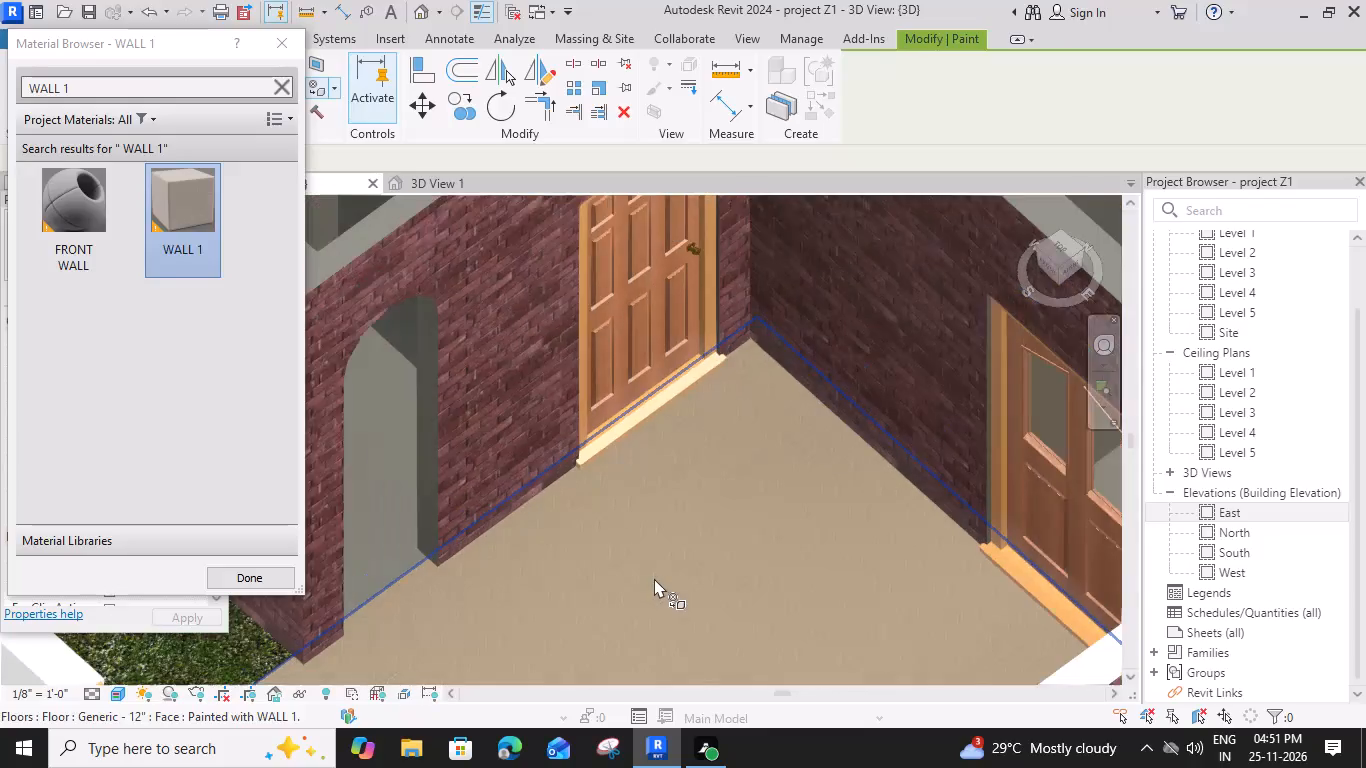
{"action": "scroll", "coordinate": [654, 578], "scroll_direction": "down", "scroll_amount": 2}
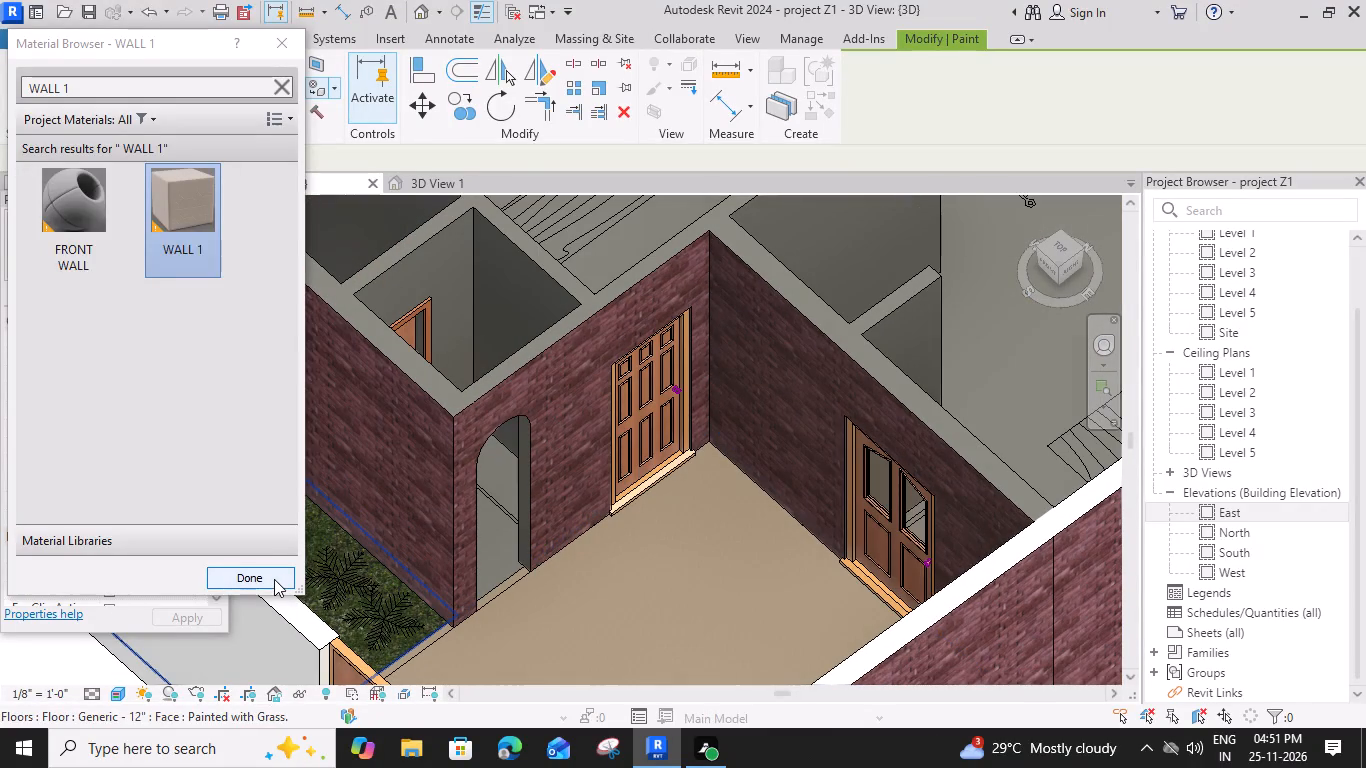
{"action": "left_click", "coordinate": [274, 579]}
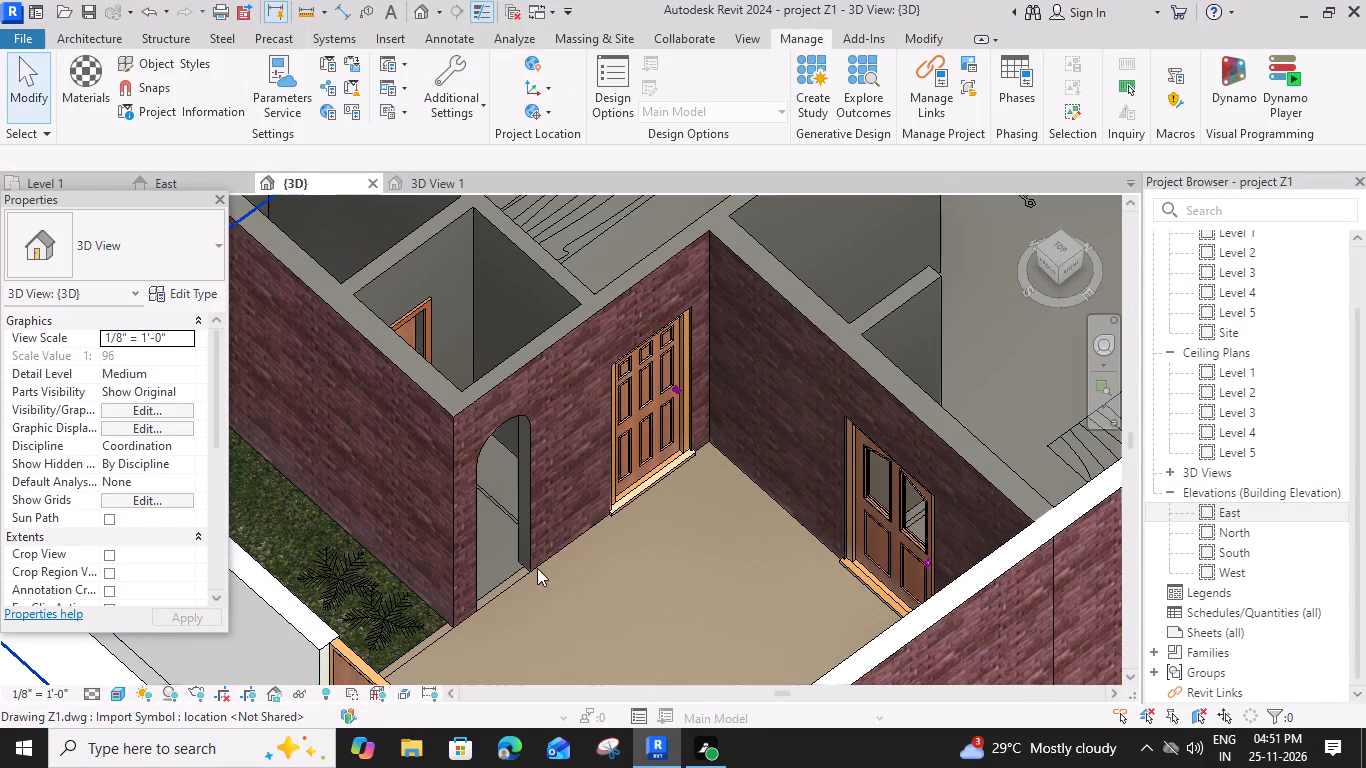
Create a new project material named WALL 2.
{"action": "left_click", "coordinate": [77, 82]}
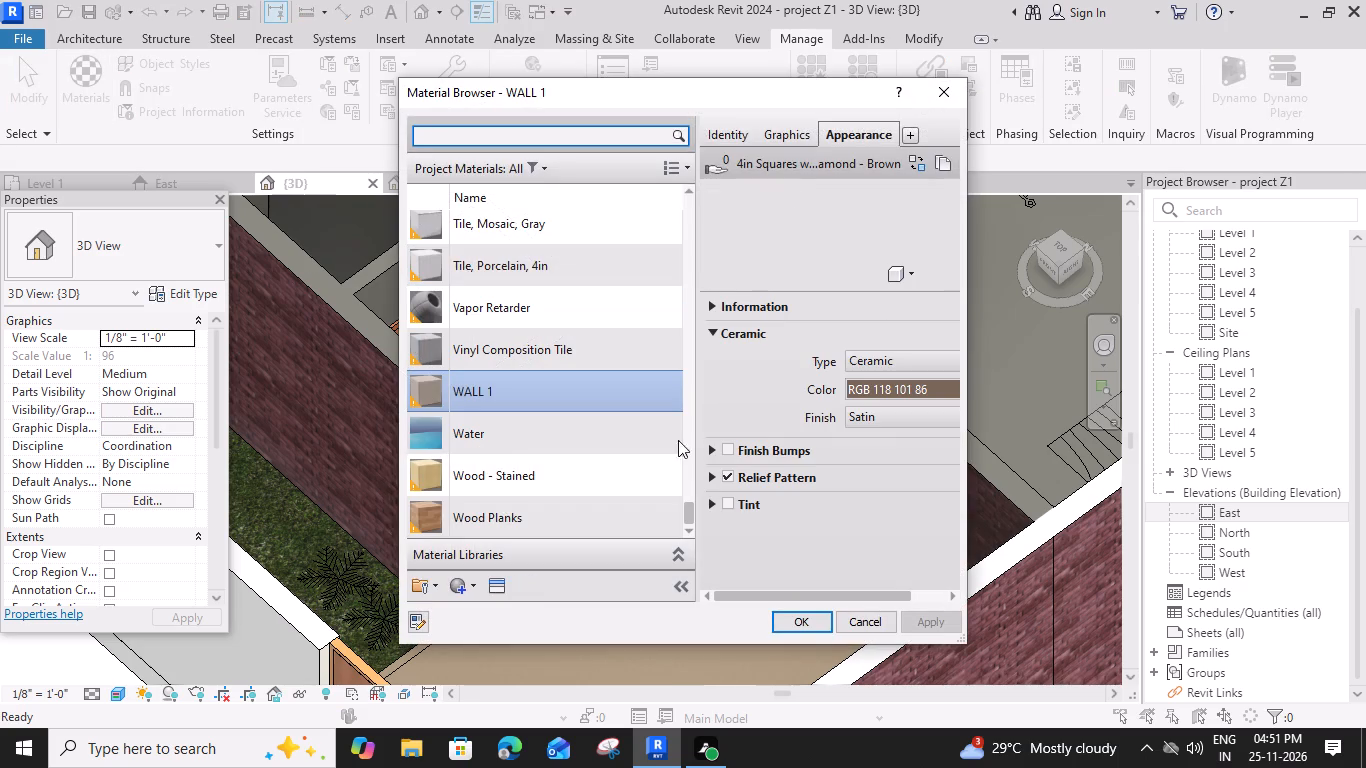
{"action": "left_click", "coordinate": [476, 585]}
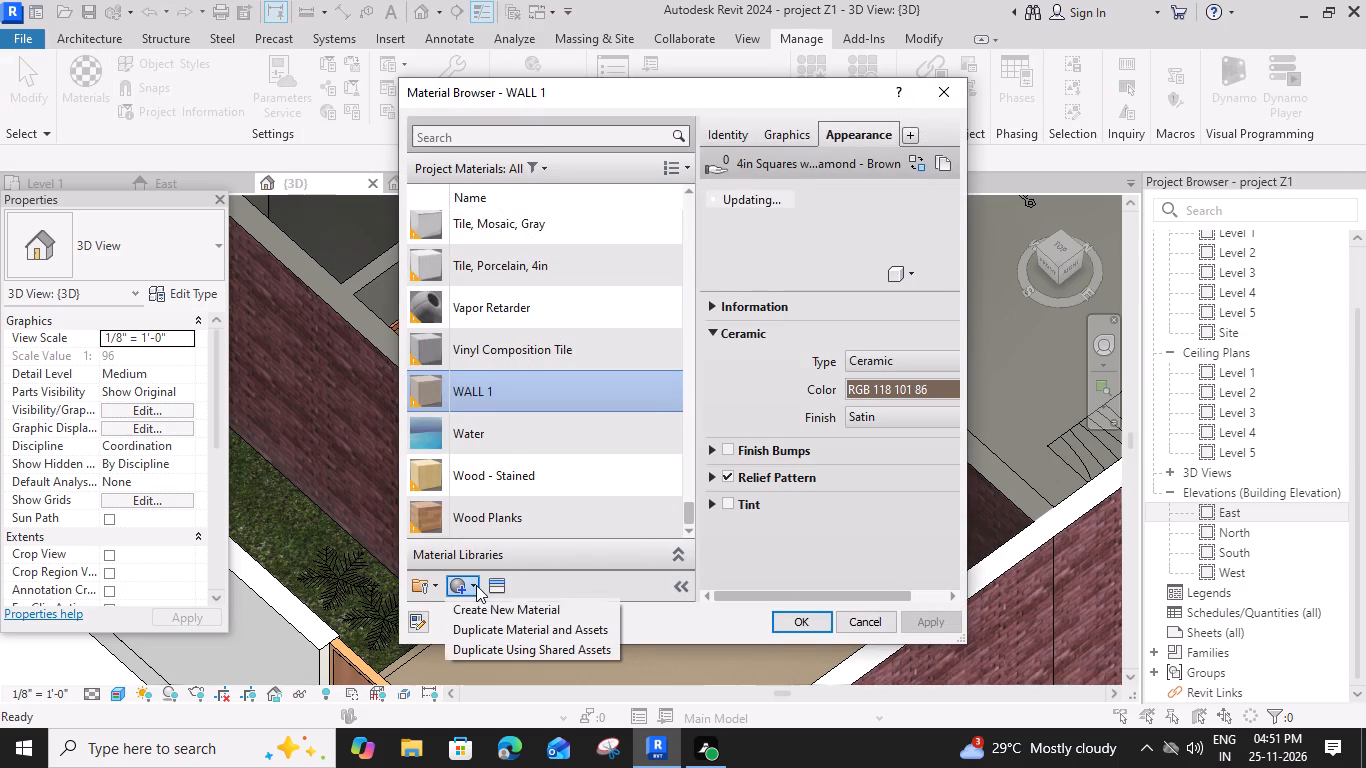
{"action": "left_click", "coordinate": [496, 612]}
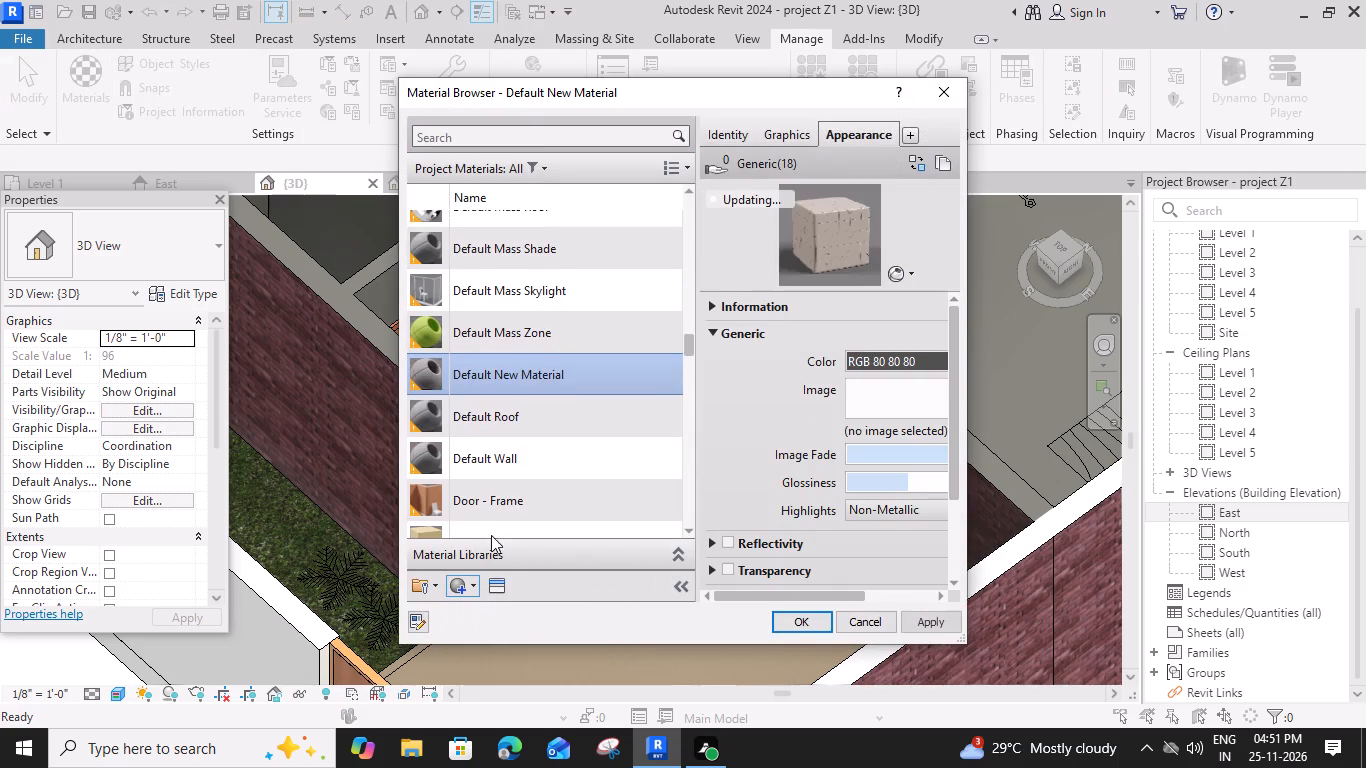
{"action": "right_click", "coordinate": [529, 343]}
{"action": "left_click", "coordinate": [576, 428]}
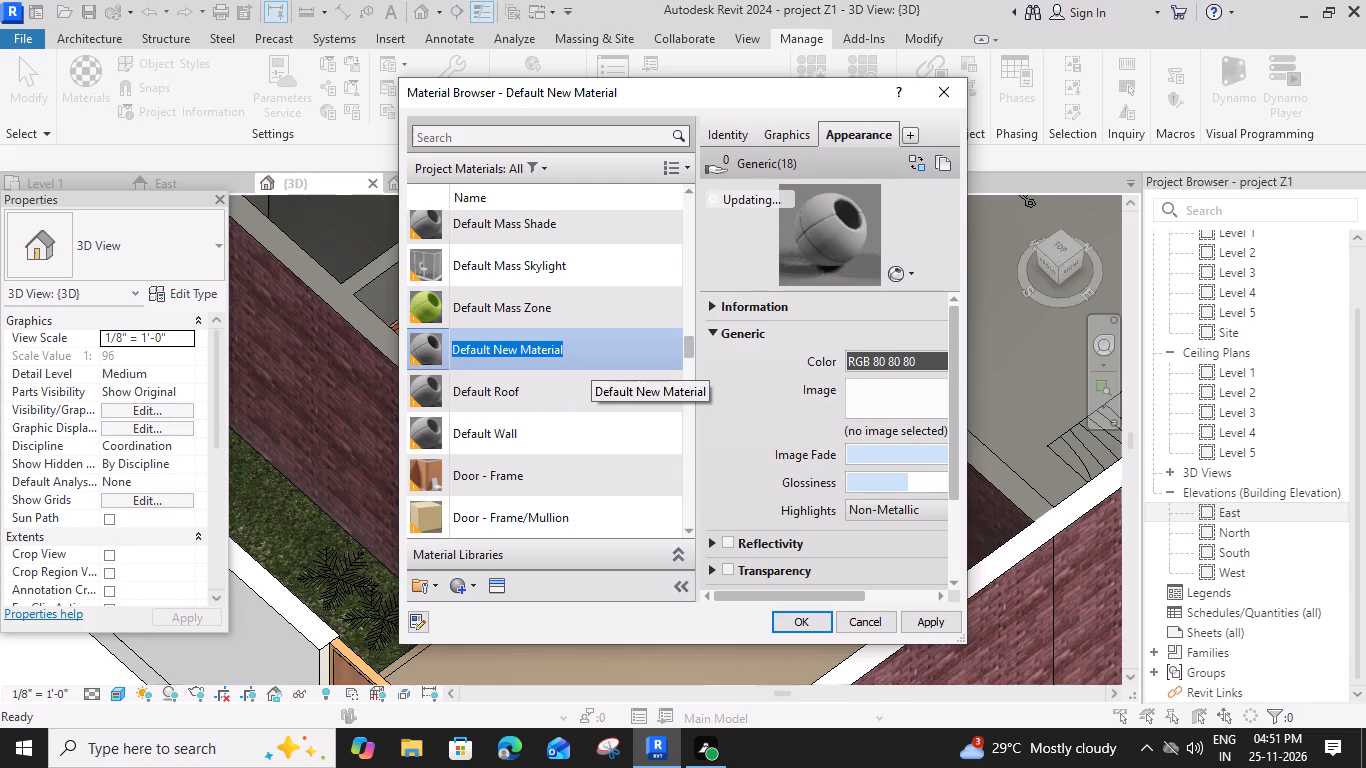
{"action": "type", "text": "WALL 2"}
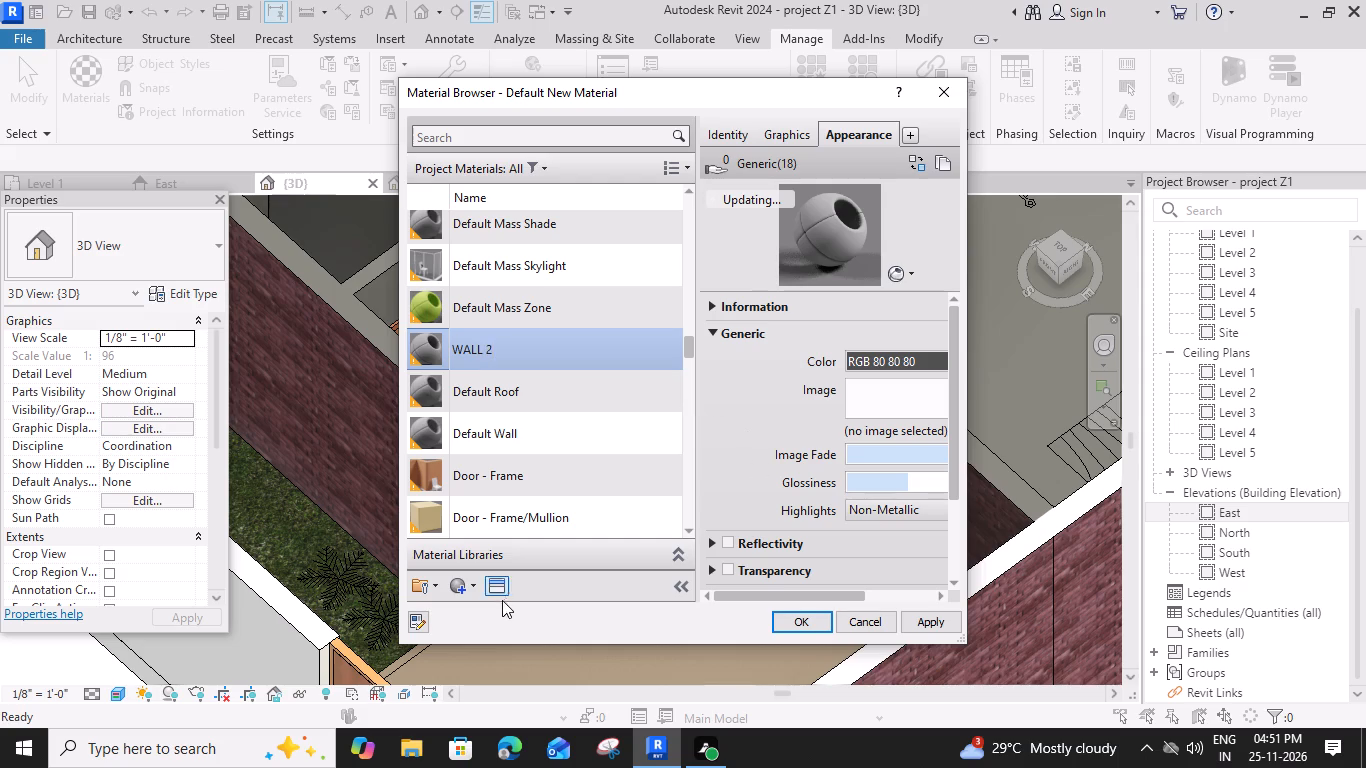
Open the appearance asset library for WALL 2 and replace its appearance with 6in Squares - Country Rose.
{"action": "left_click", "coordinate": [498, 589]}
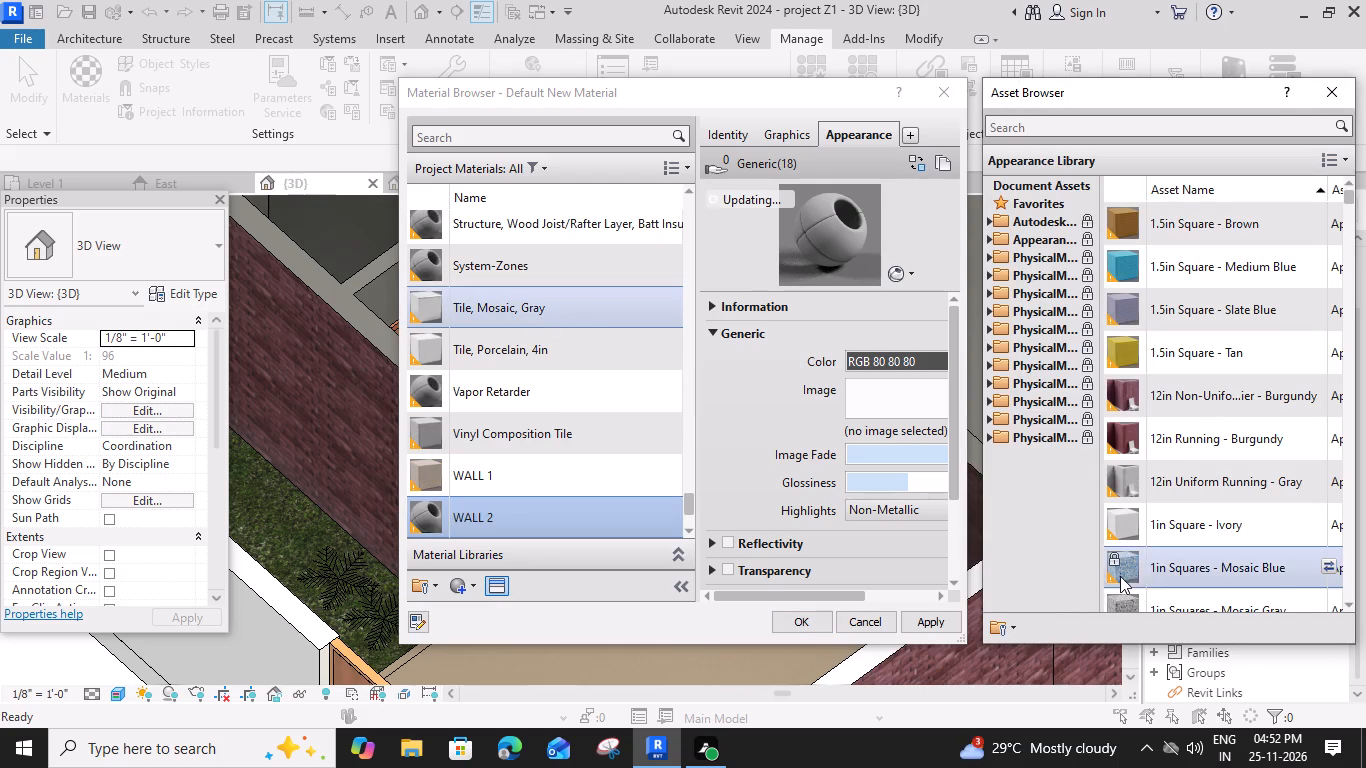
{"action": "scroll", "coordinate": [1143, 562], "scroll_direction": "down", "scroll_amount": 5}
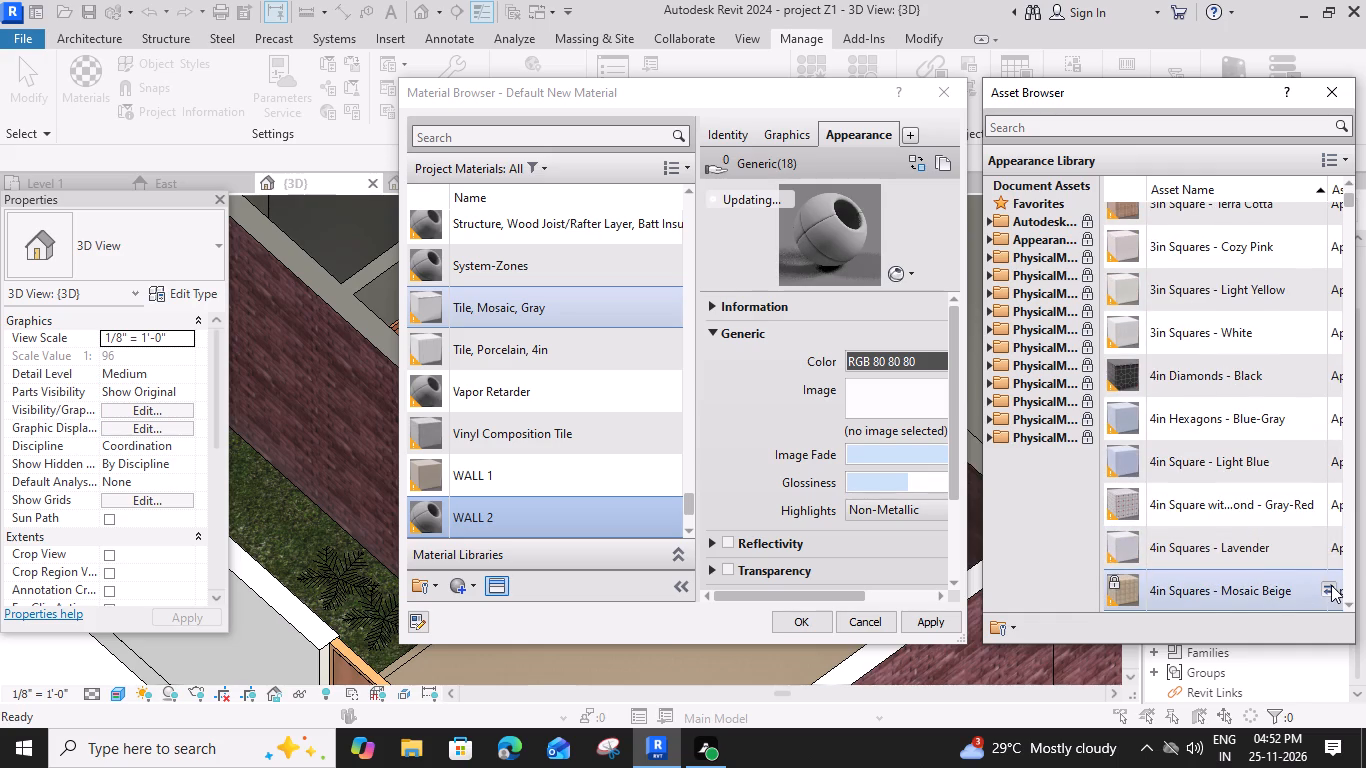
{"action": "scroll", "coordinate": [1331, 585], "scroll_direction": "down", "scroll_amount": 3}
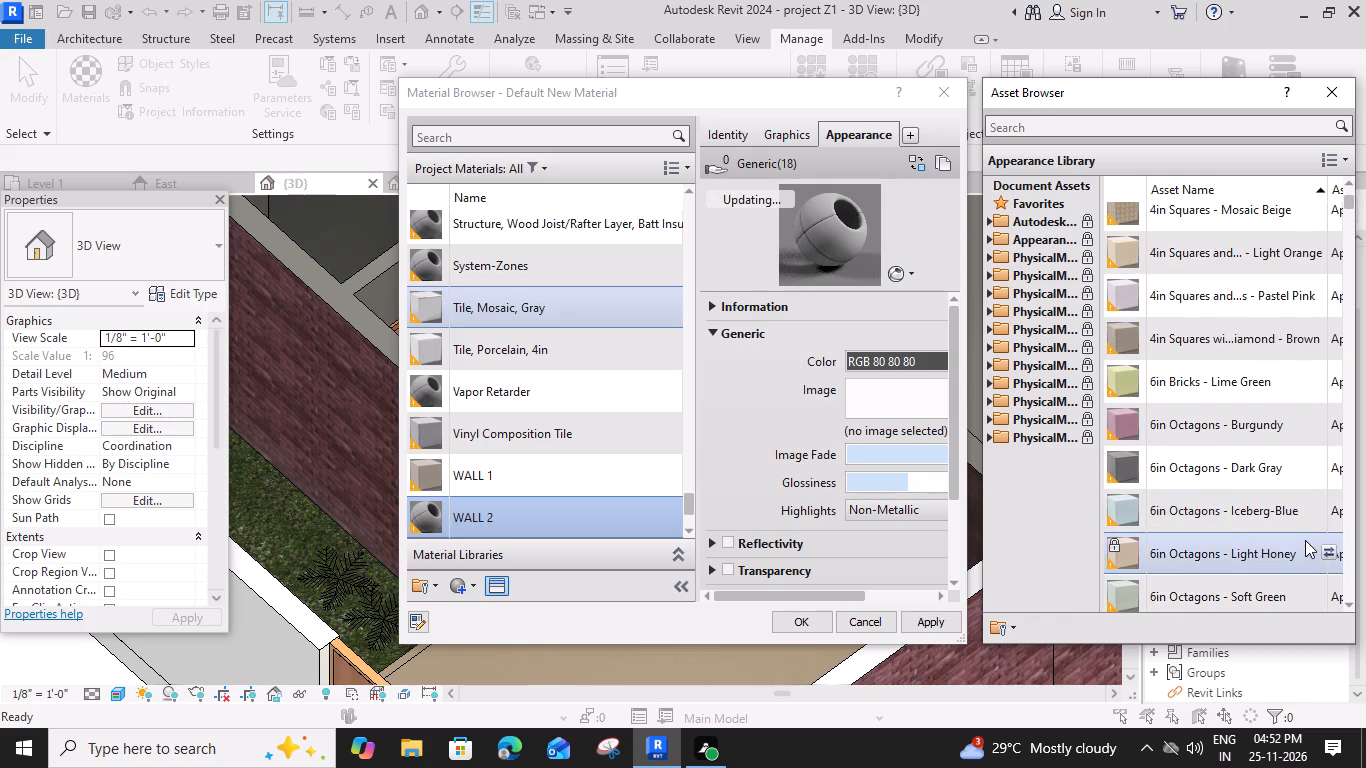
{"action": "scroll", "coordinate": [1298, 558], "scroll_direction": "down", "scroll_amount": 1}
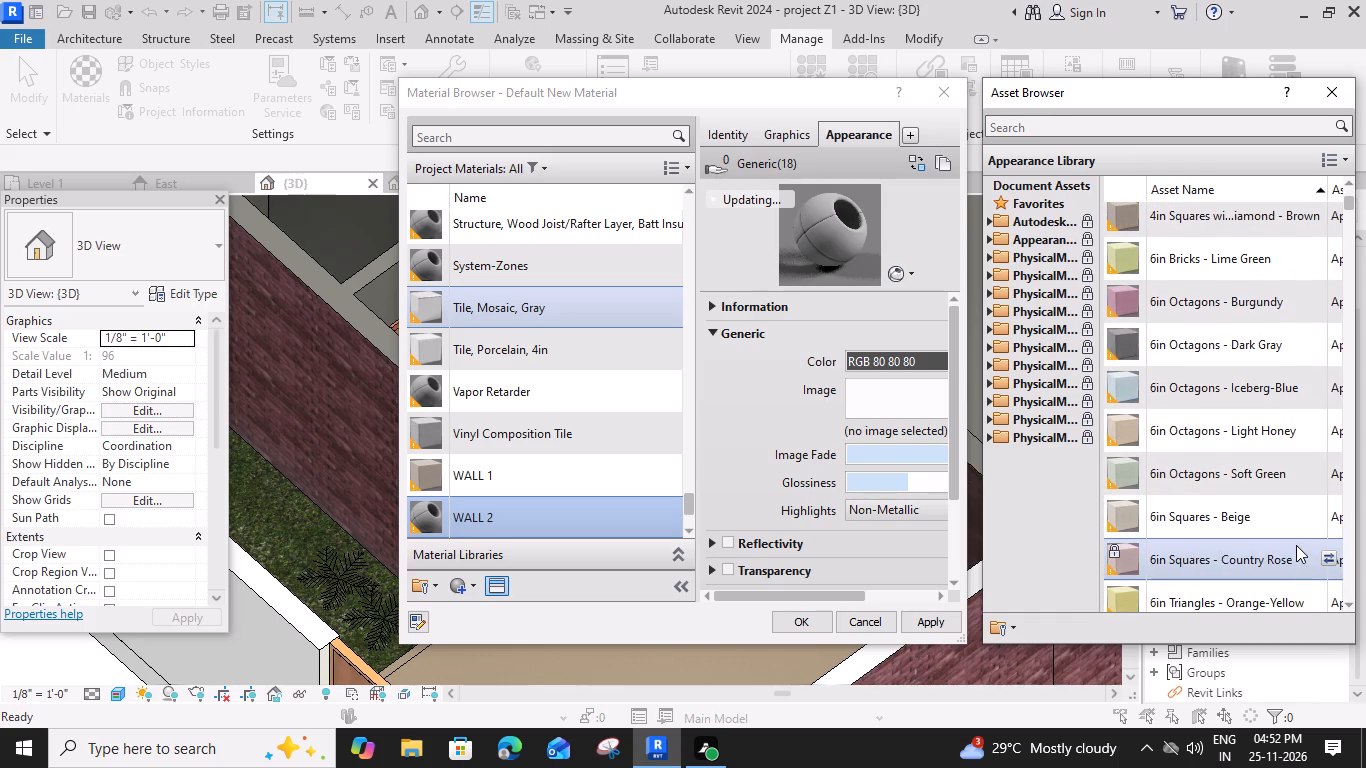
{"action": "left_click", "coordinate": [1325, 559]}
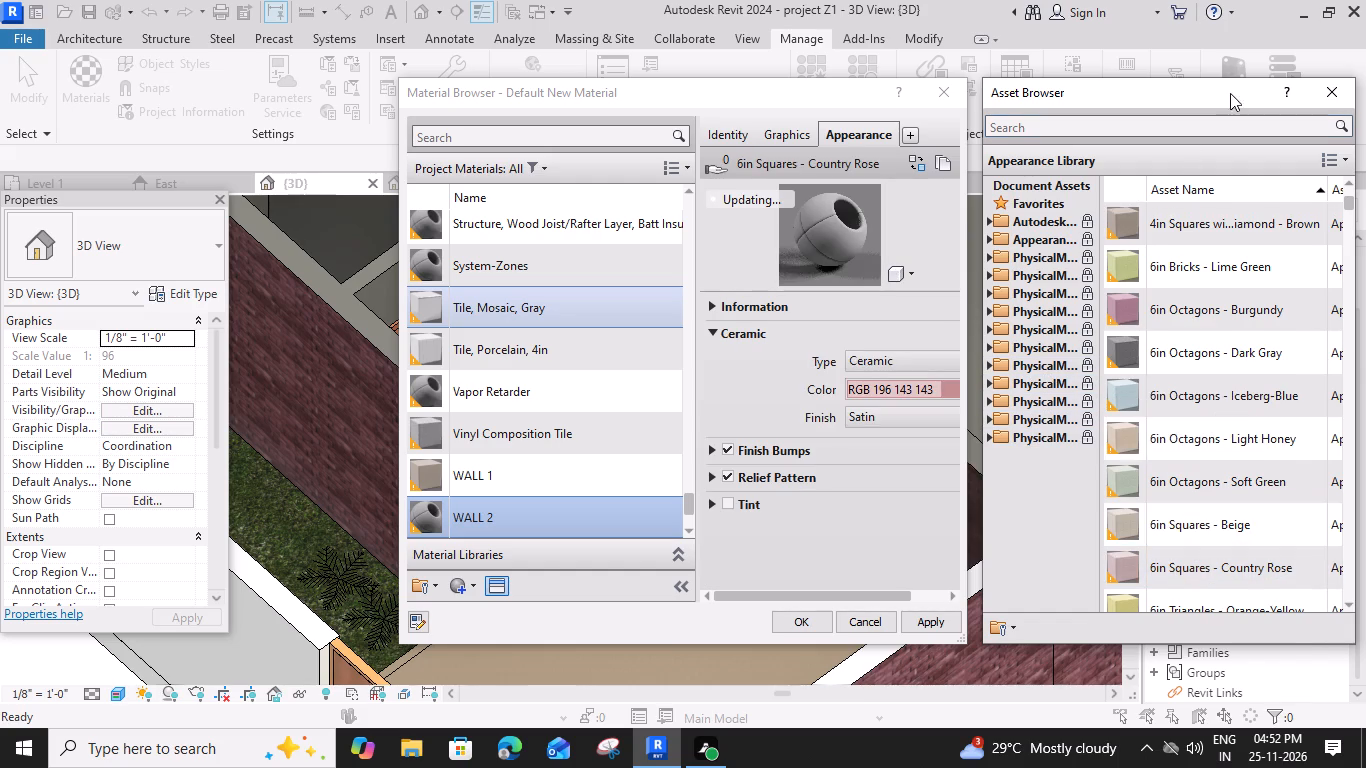
Find Brick - Rustic in the appearance library, replace WALL 2's appearance with it, and save the material.
{"action": "scroll", "coordinate": [1278, 556], "scroll_direction": "down", "scroll_amount": 2}
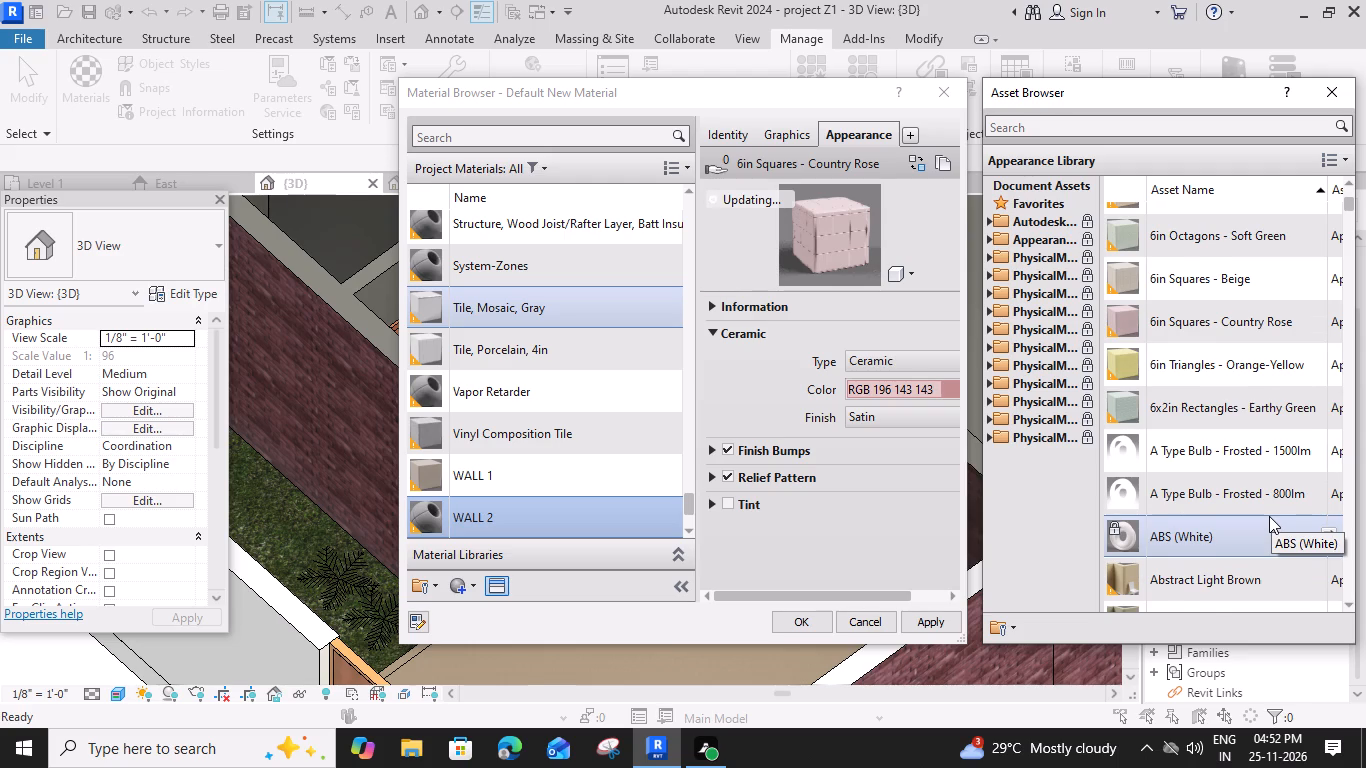
{"action": "scroll", "coordinate": [1269, 516], "scroll_direction": "down", "scroll_amount": 1}
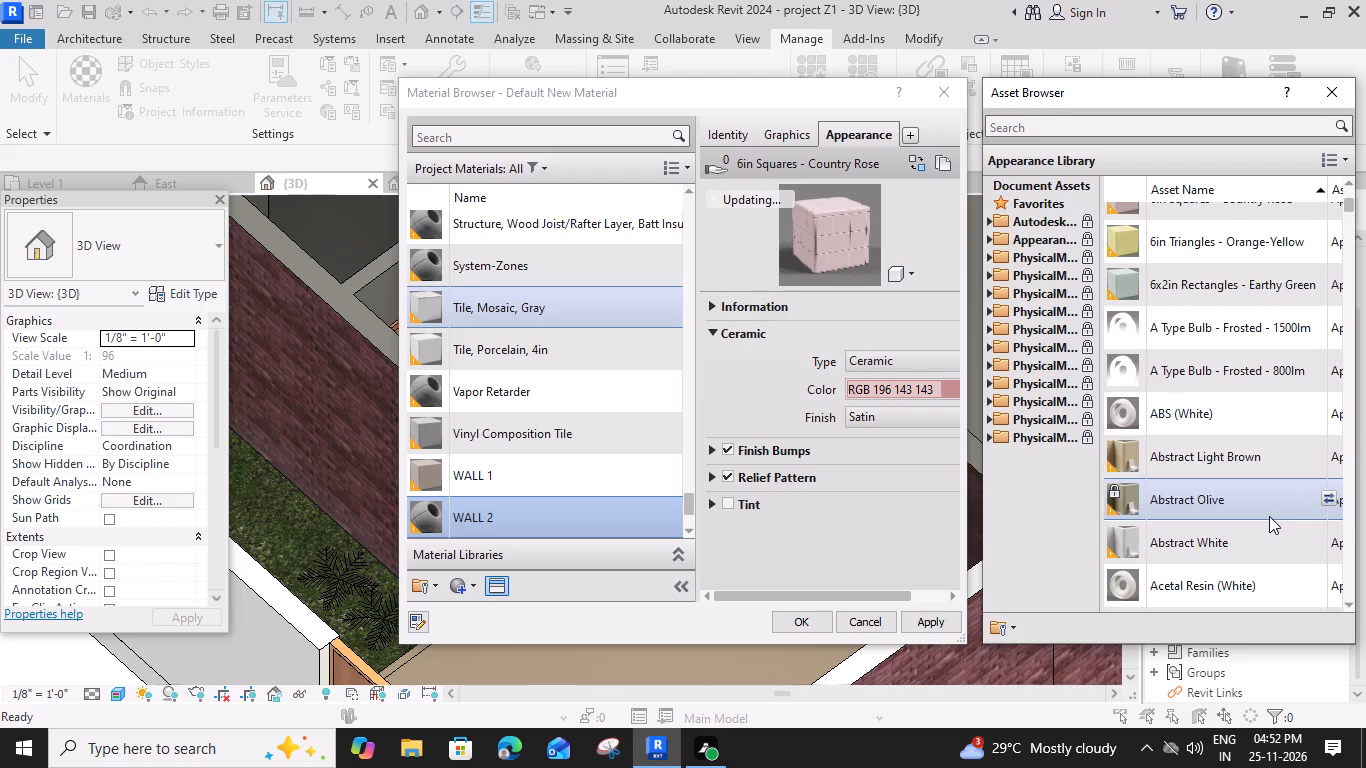
{"action": "scroll", "coordinate": [1264, 480], "scroll_direction": "down", "scroll_amount": 2}
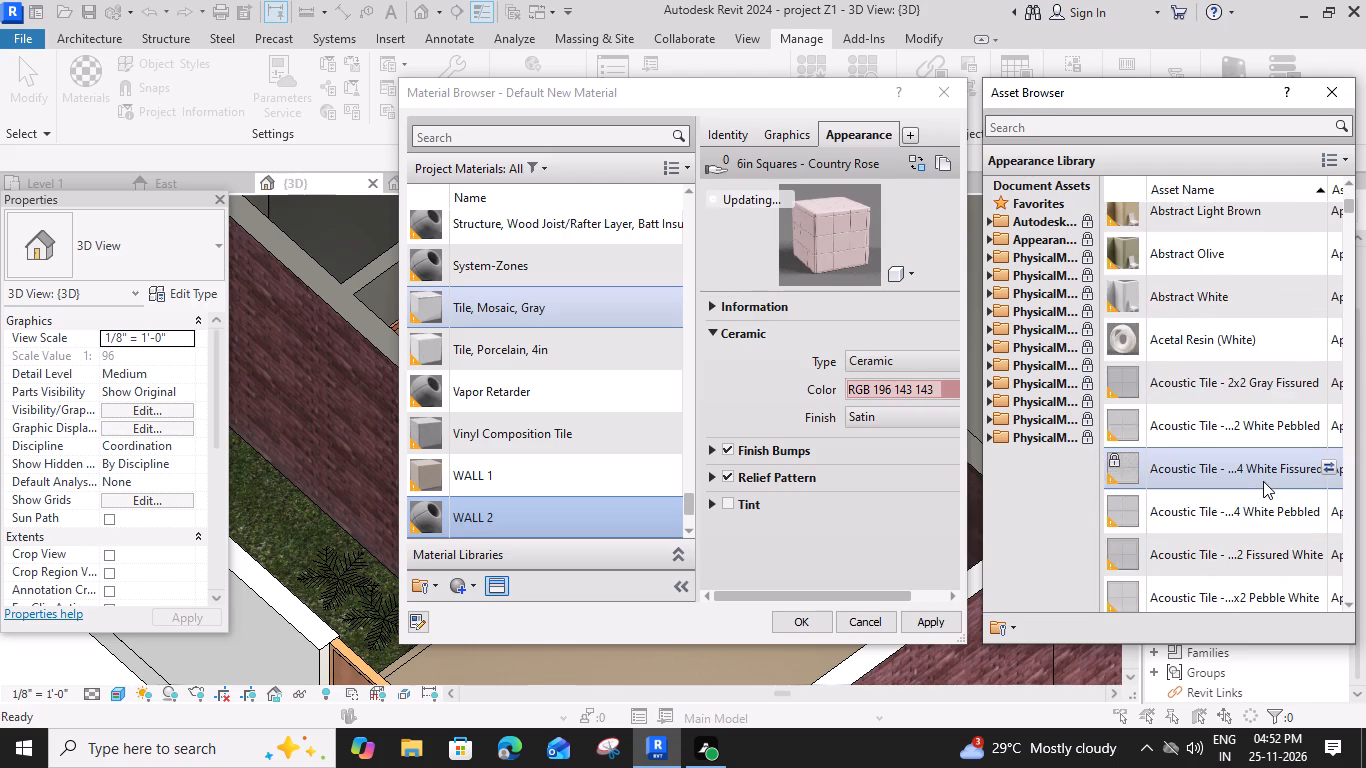
{"action": "scroll", "coordinate": [1263, 481], "scroll_direction": "down", "scroll_amount": 3}
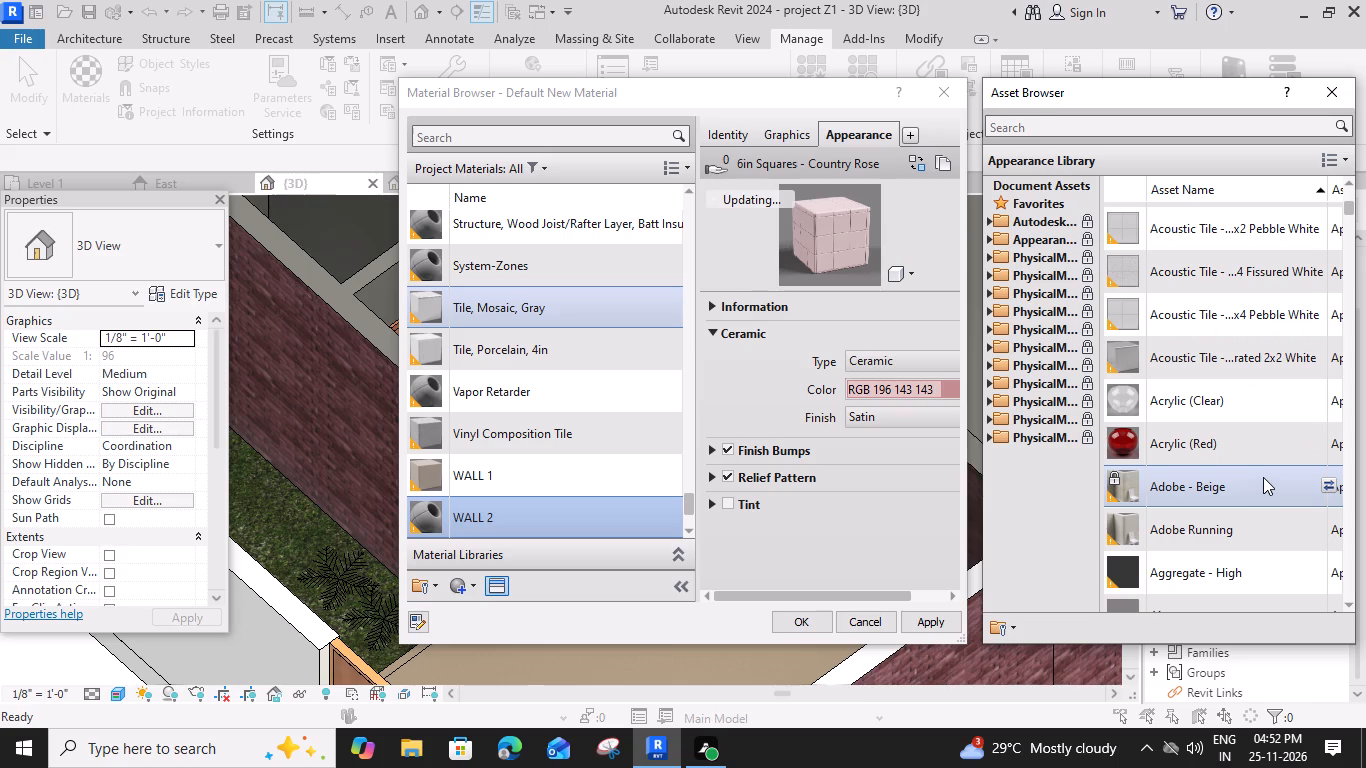
{"action": "scroll", "coordinate": [1263, 477], "scroll_direction": "down", "scroll_amount": 3}
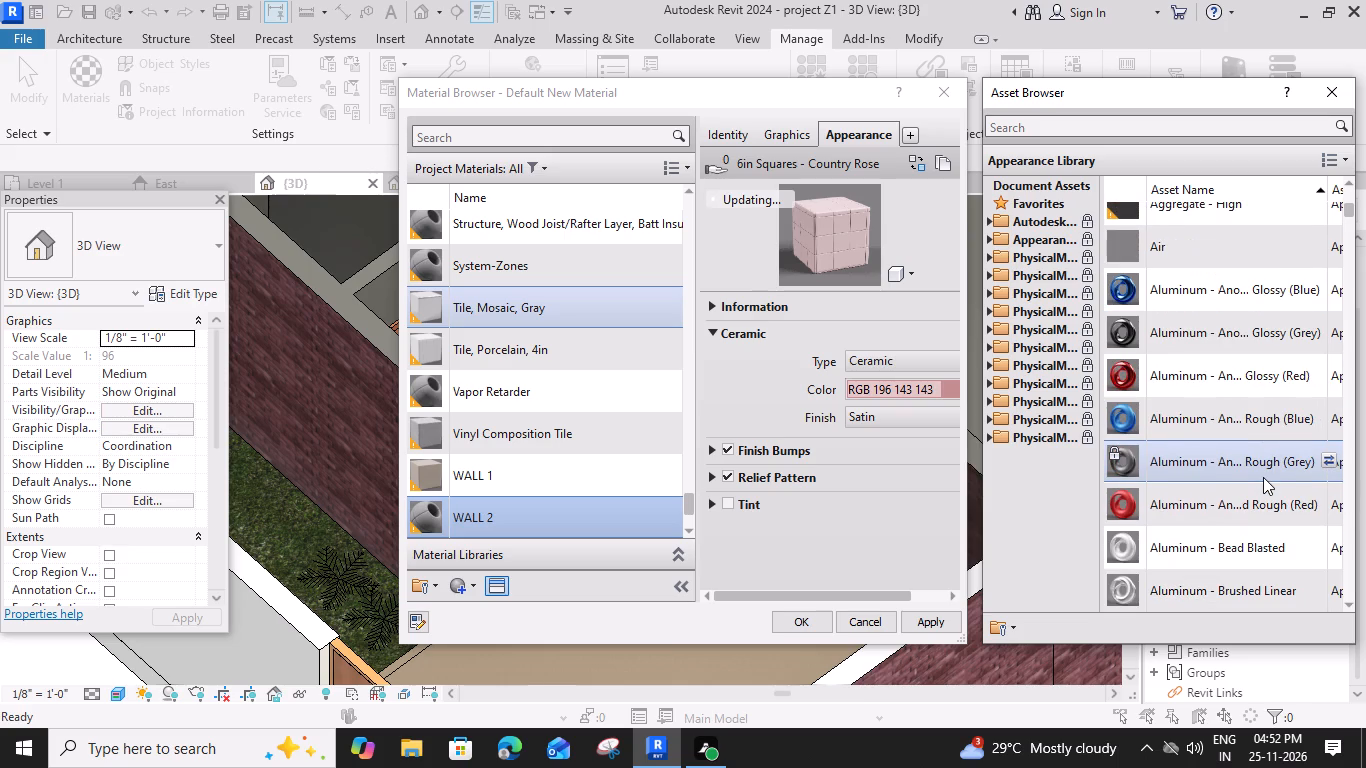
{"action": "scroll", "coordinate": [1263, 477], "scroll_direction": "down", "scroll_amount": 2}
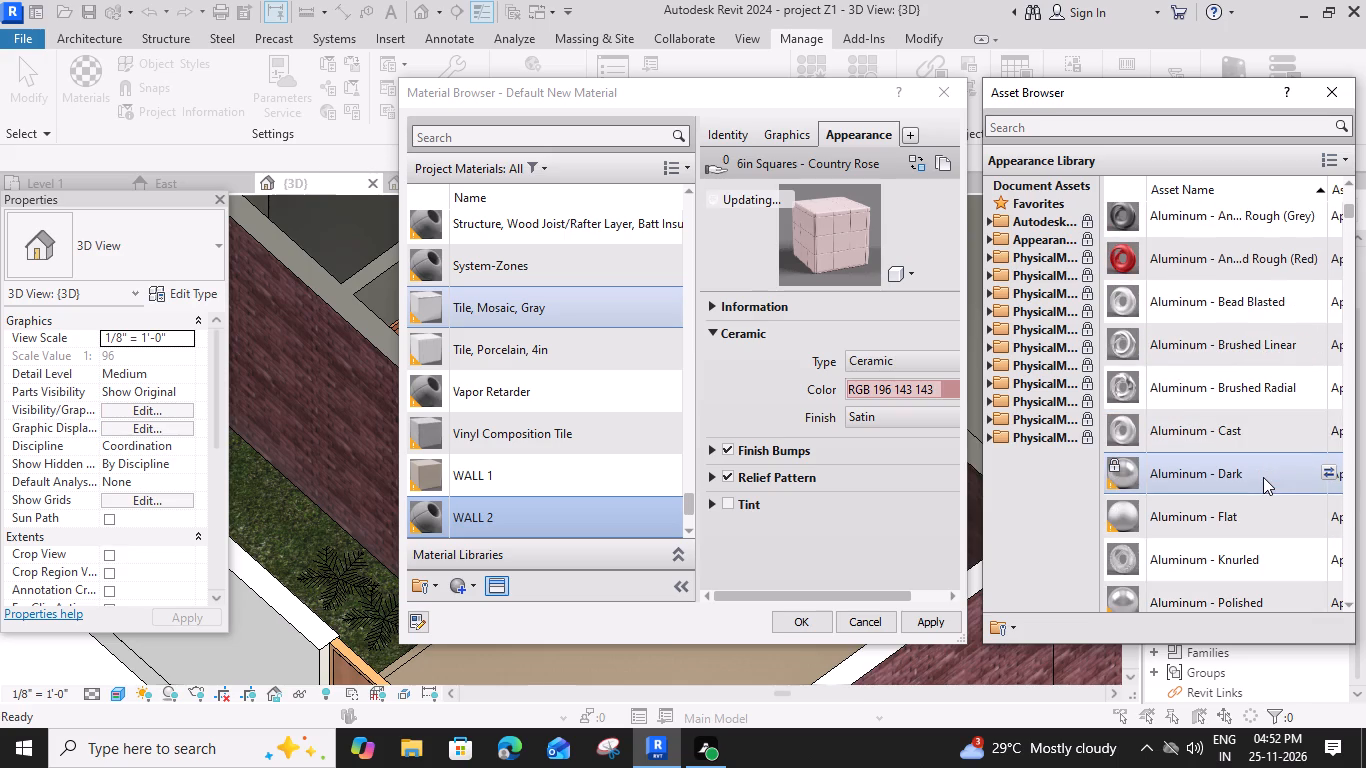
{"action": "scroll", "coordinate": [1263, 477], "scroll_direction": "down", "scroll_amount": 3}
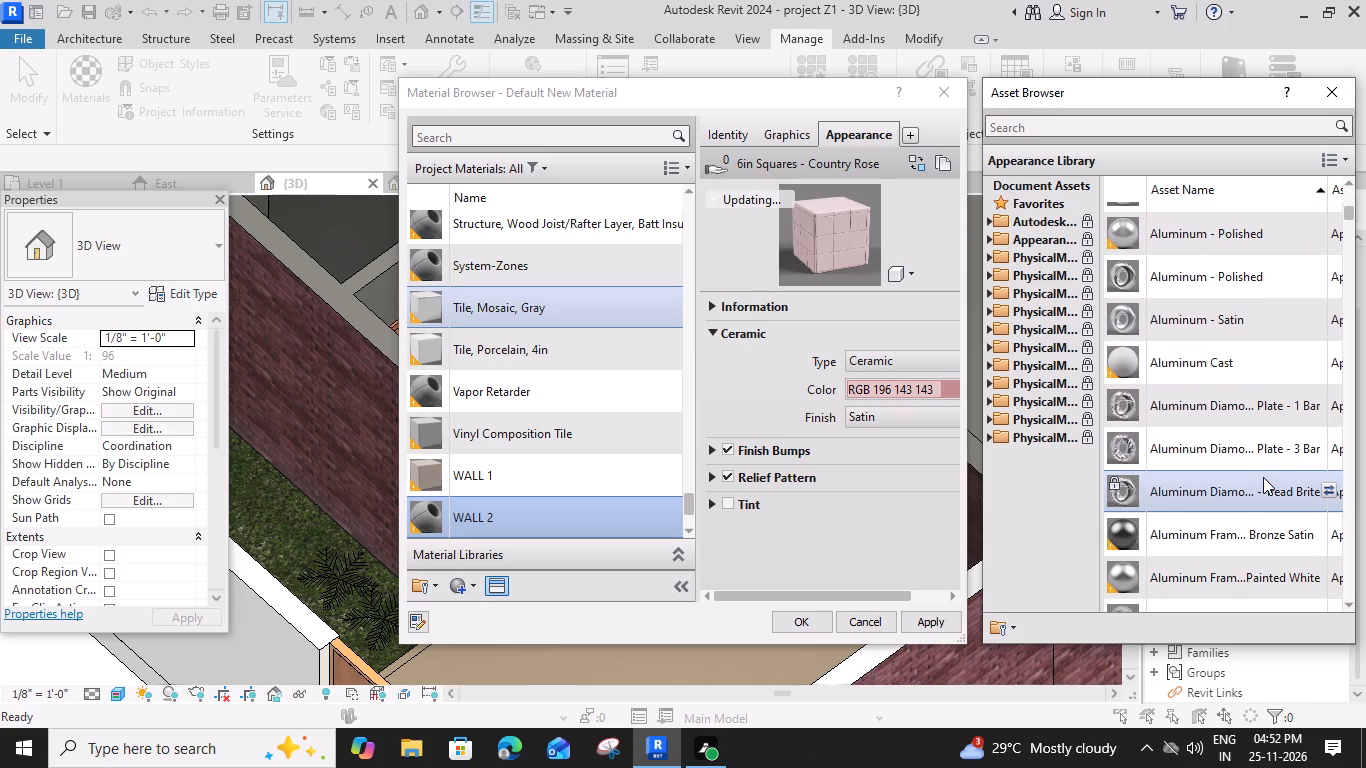
{"action": "scroll", "coordinate": [1263, 477], "scroll_direction": "down", "scroll_amount": 5}
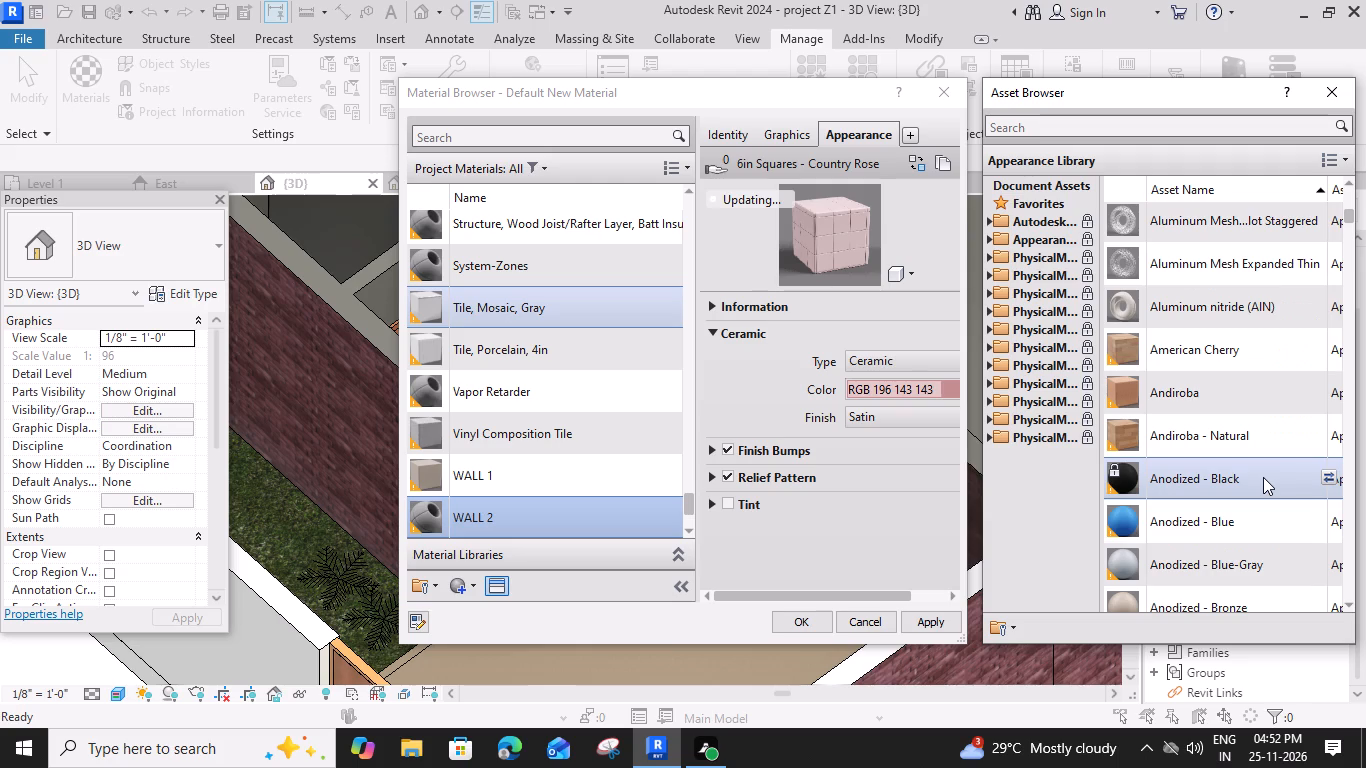
{"action": "scroll", "coordinate": [1263, 477], "scroll_direction": "down", "scroll_amount": 2}
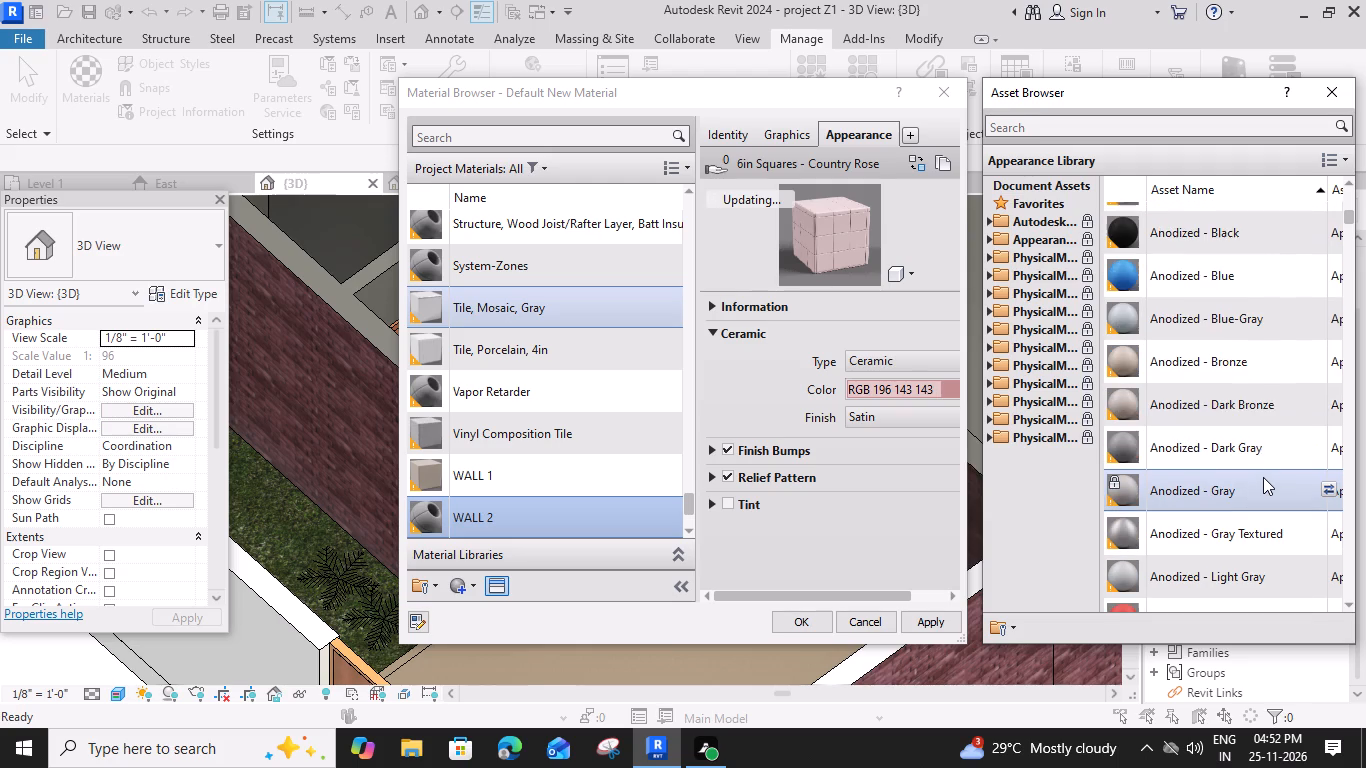
{"action": "scroll", "coordinate": [1263, 477], "scroll_direction": "down", "scroll_amount": 3}
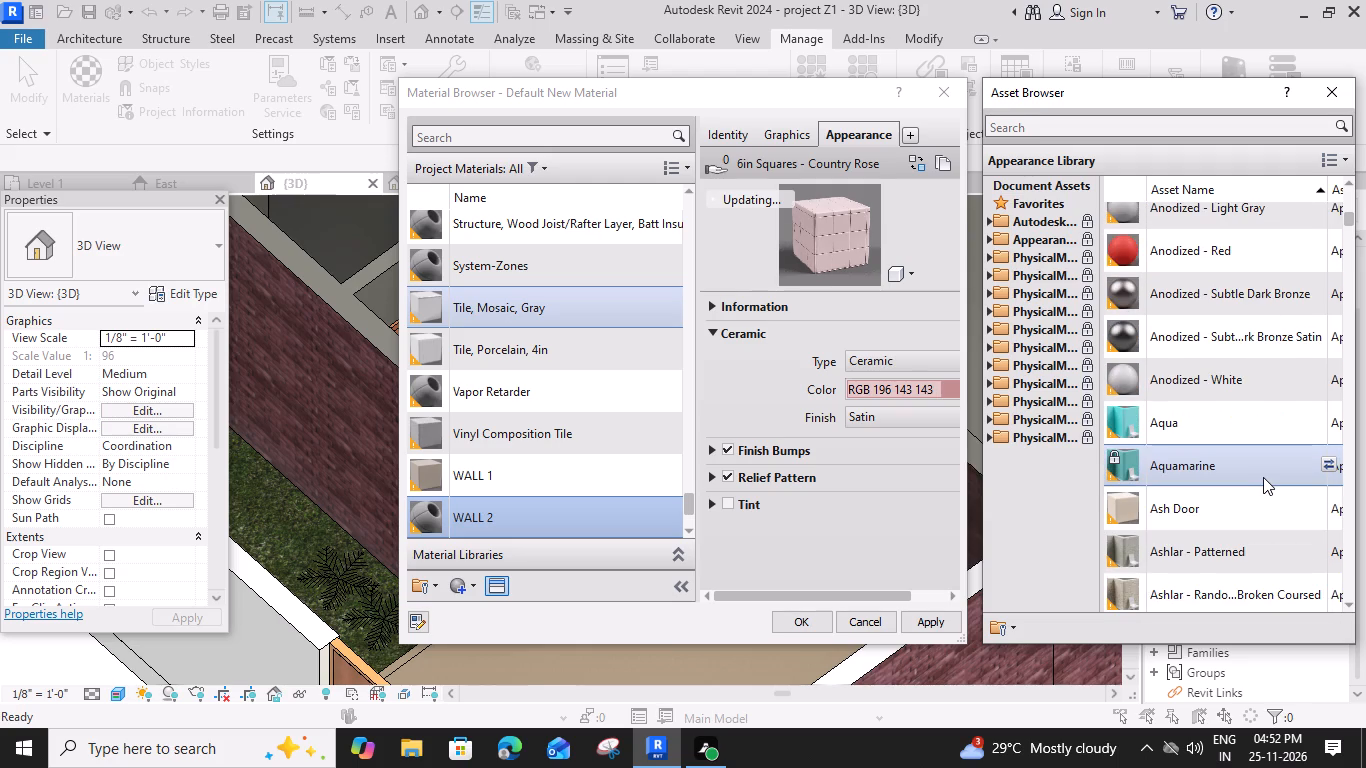
{"action": "scroll", "coordinate": [1278, 419], "scroll_direction": "down", "scroll_amount": 1}
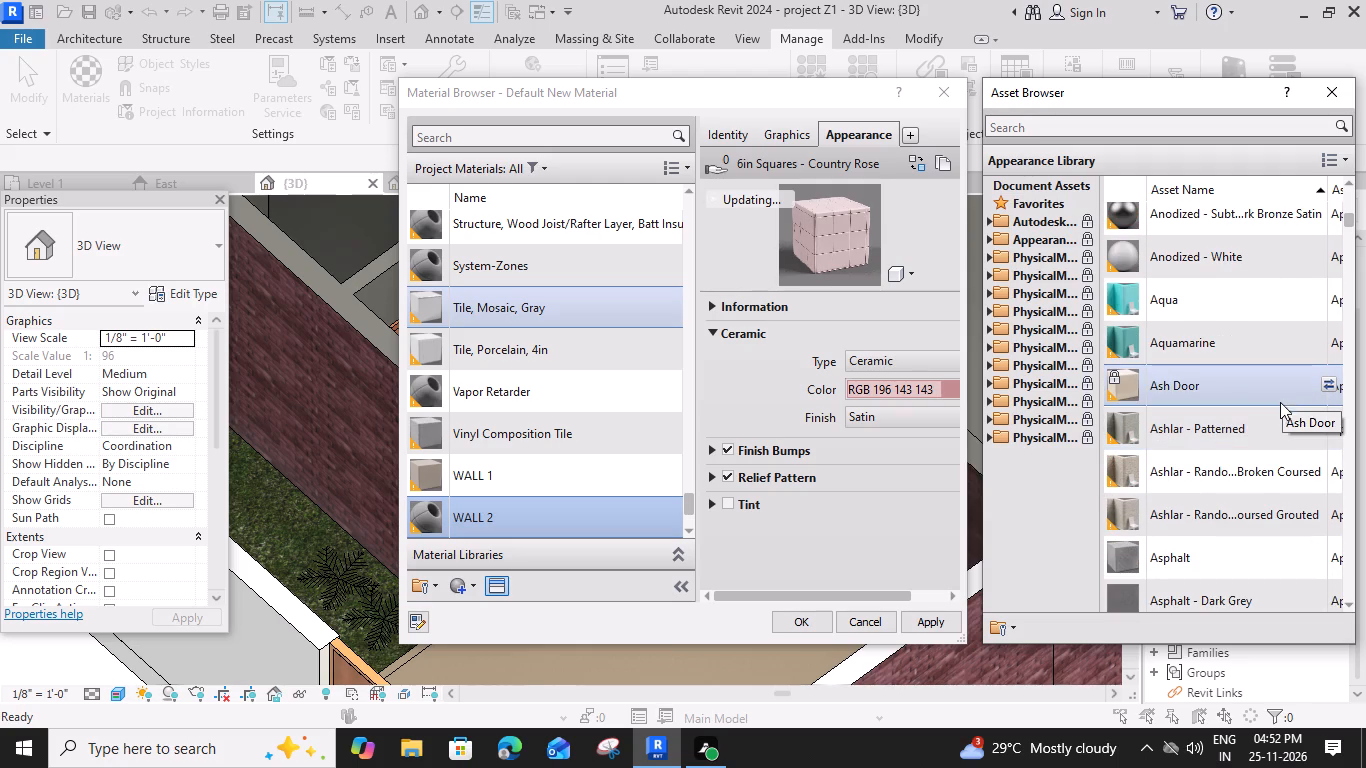
{"action": "scroll", "coordinate": [1280, 407], "scroll_direction": "down", "scroll_amount": 2}
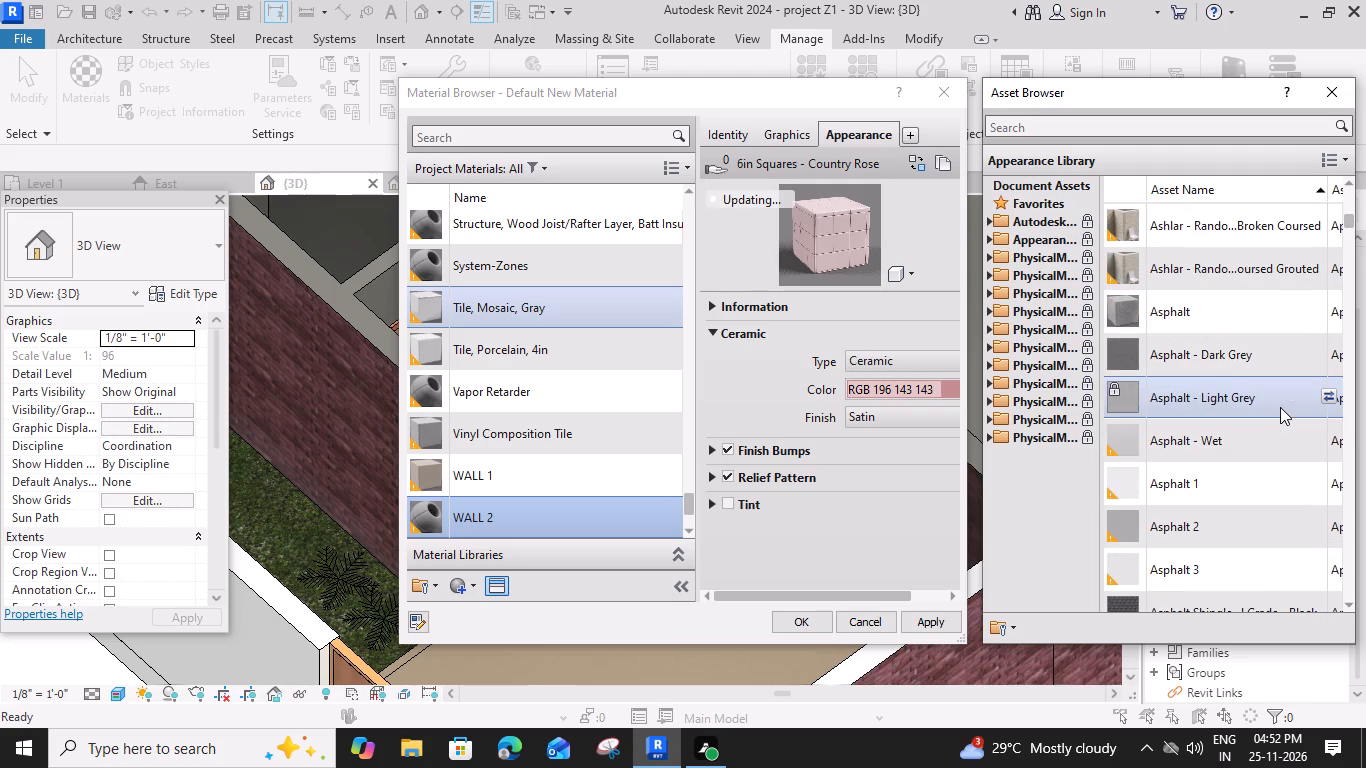
{"action": "scroll", "coordinate": [1279, 407], "scroll_direction": "down", "scroll_amount": 3}
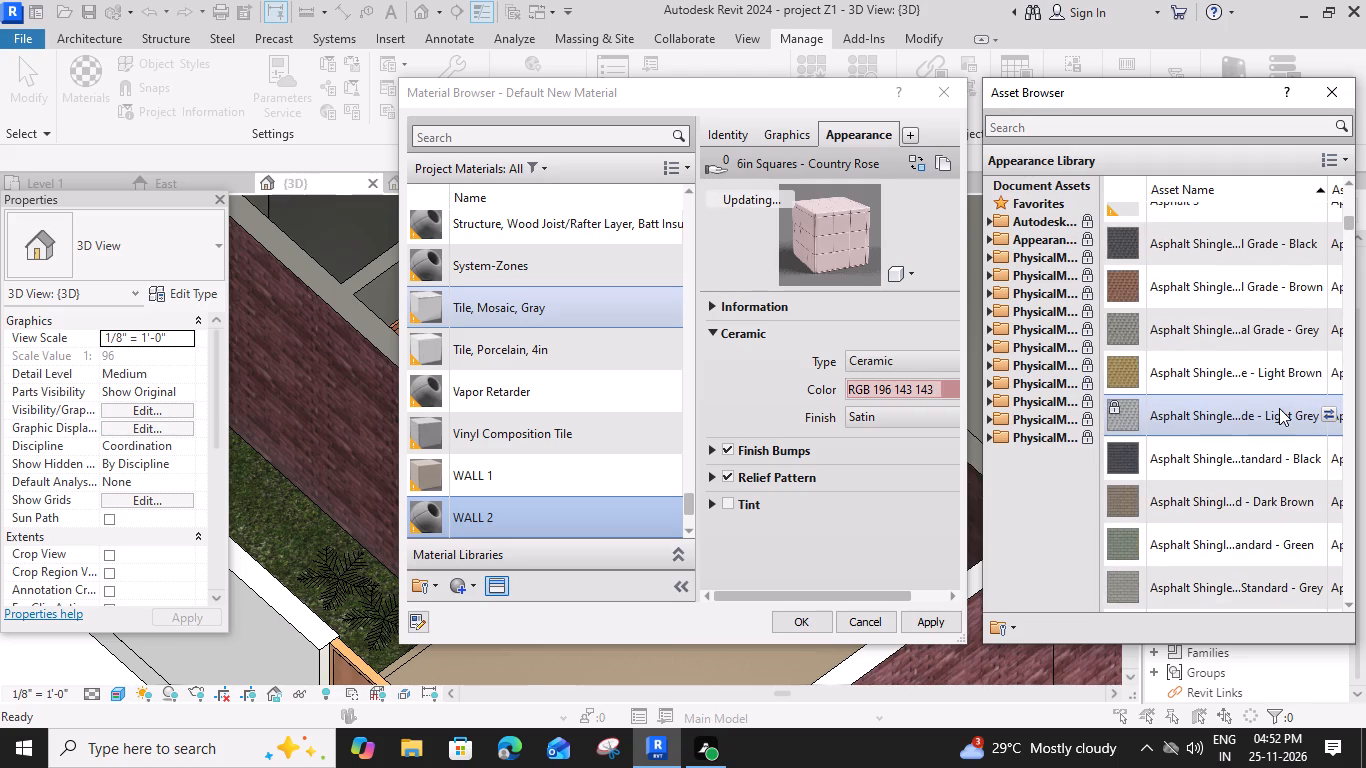
{"action": "scroll", "coordinate": [1278, 410], "scroll_direction": "down", "scroll_amount": 2}
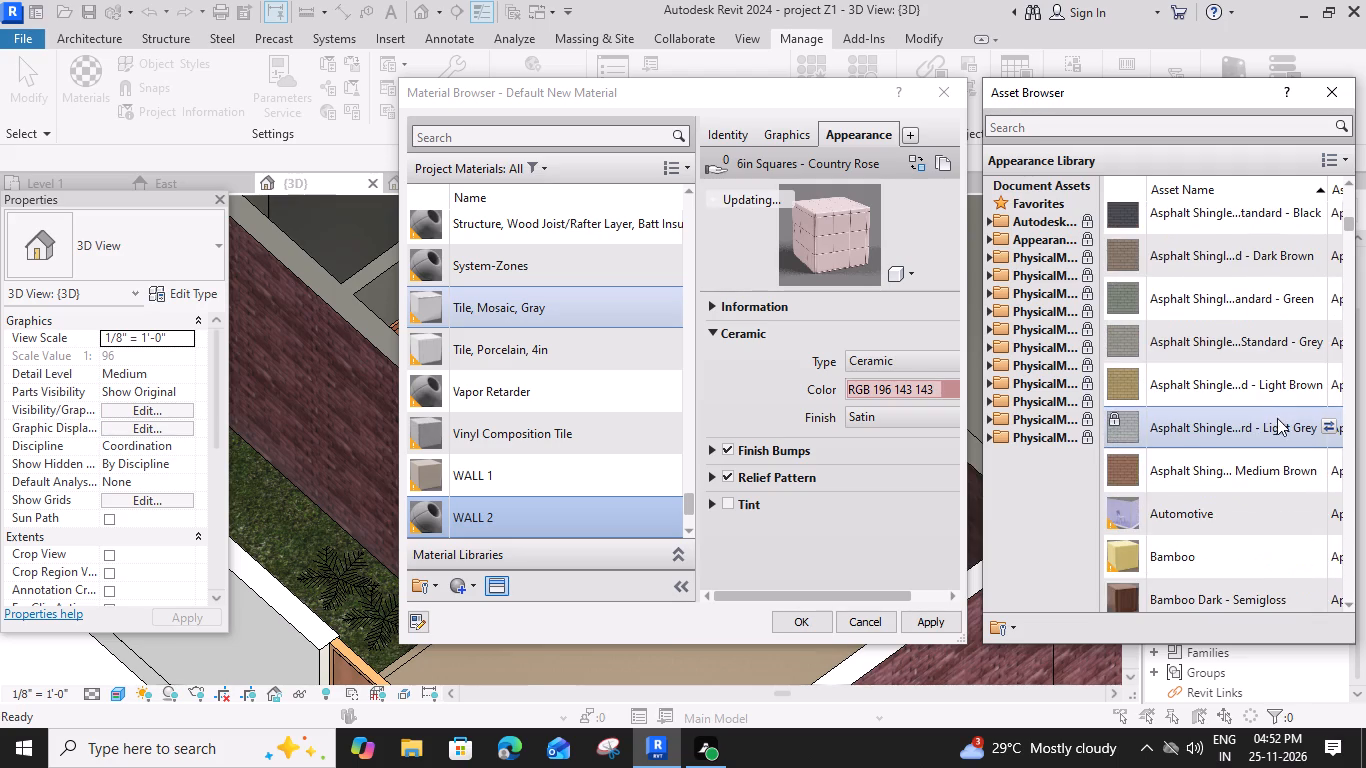
{"action": "scroll", "coordinate": [1256, 514], "scroll_direction": "down", "scroll_amount": 3}
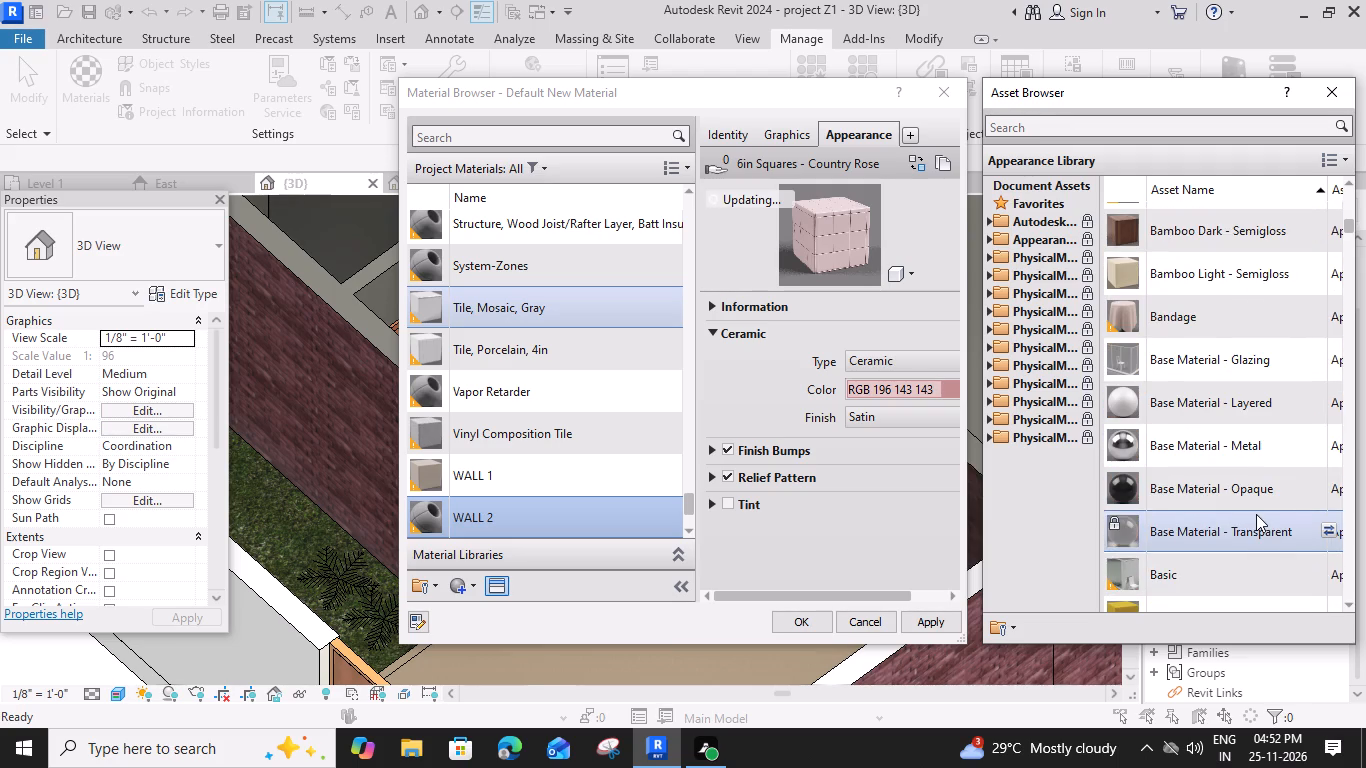
{"action": "scroll", "coordinate": [1274, 322], "scroll_direction": "down", "scroll_amount": 1}
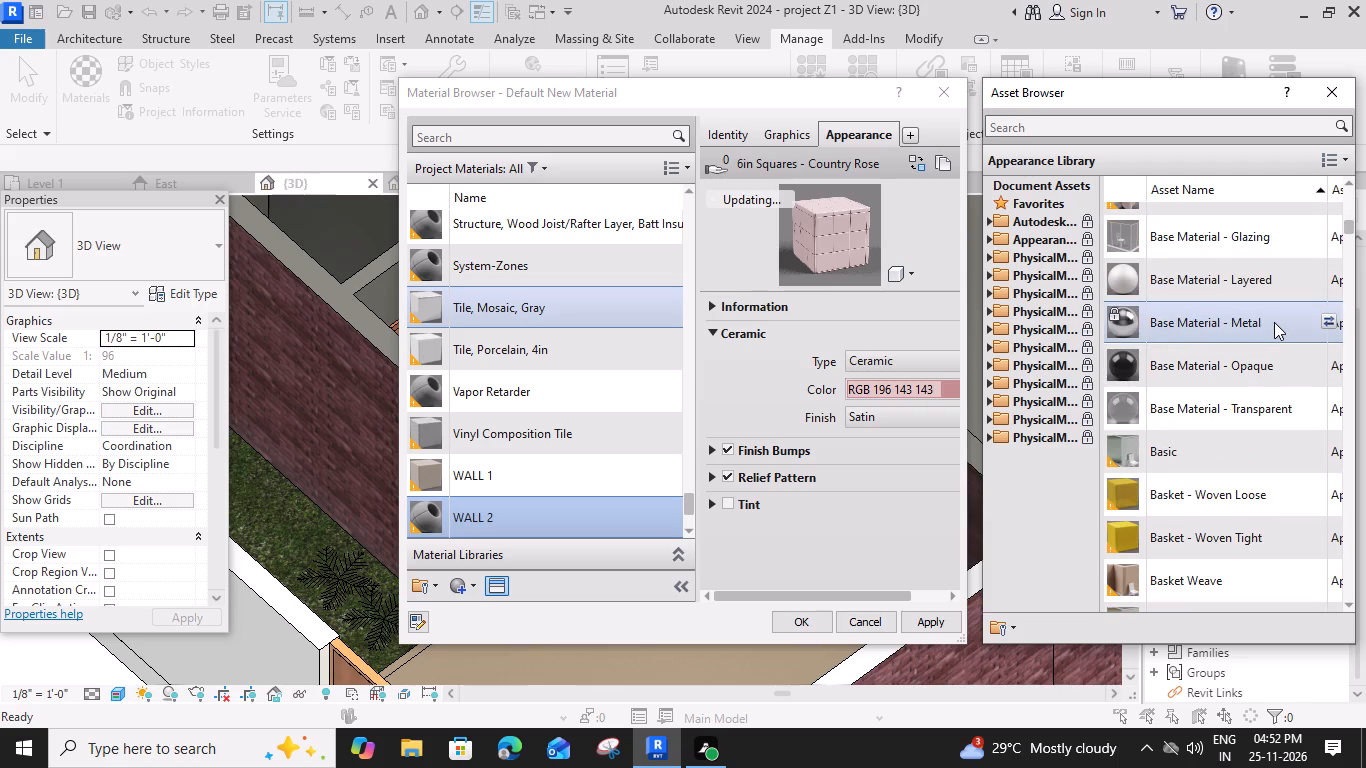
{"action": "scroll", "coordinate": [1155, 570], "scroll_direction": "down", "scroll_amount": 4}
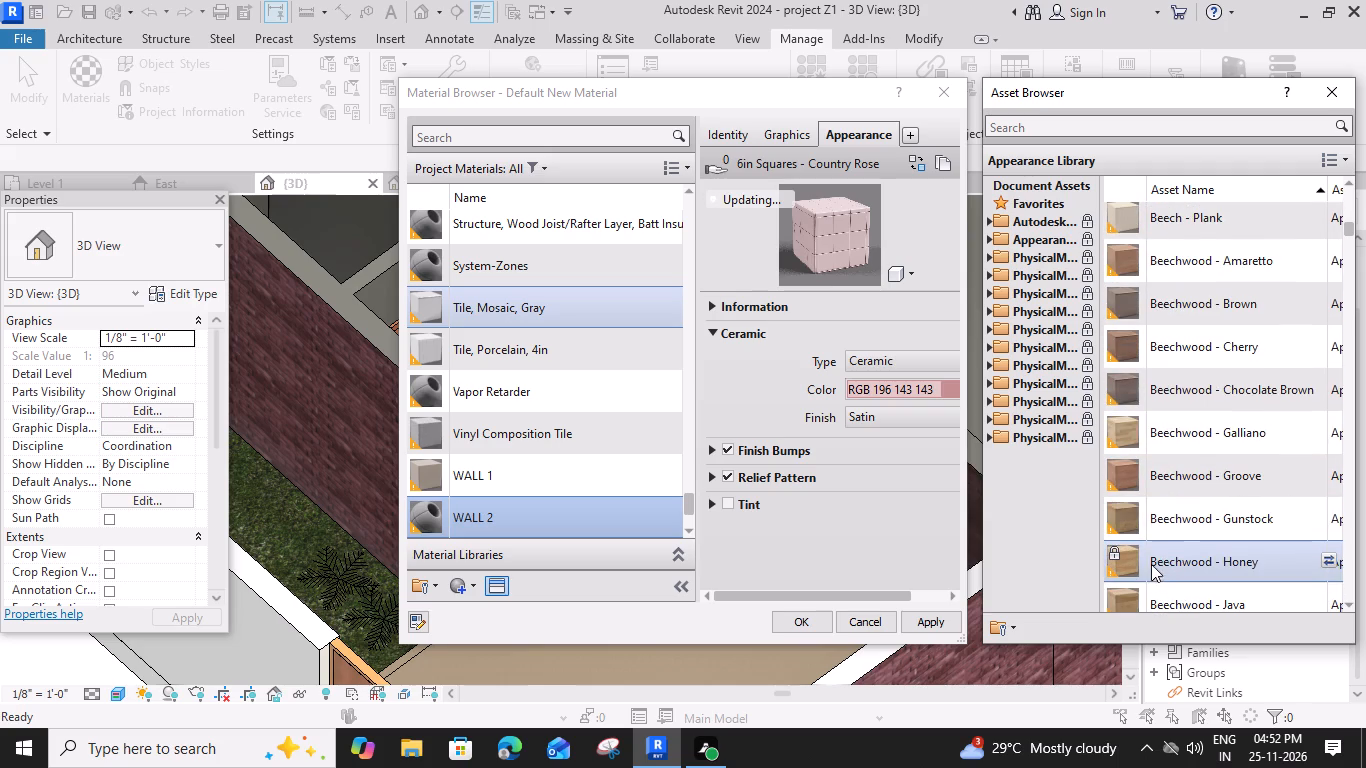
{"action": "scroll", "coordinate": [1181, 433], "scroll_direction": "down", "scroll_amount": 1}
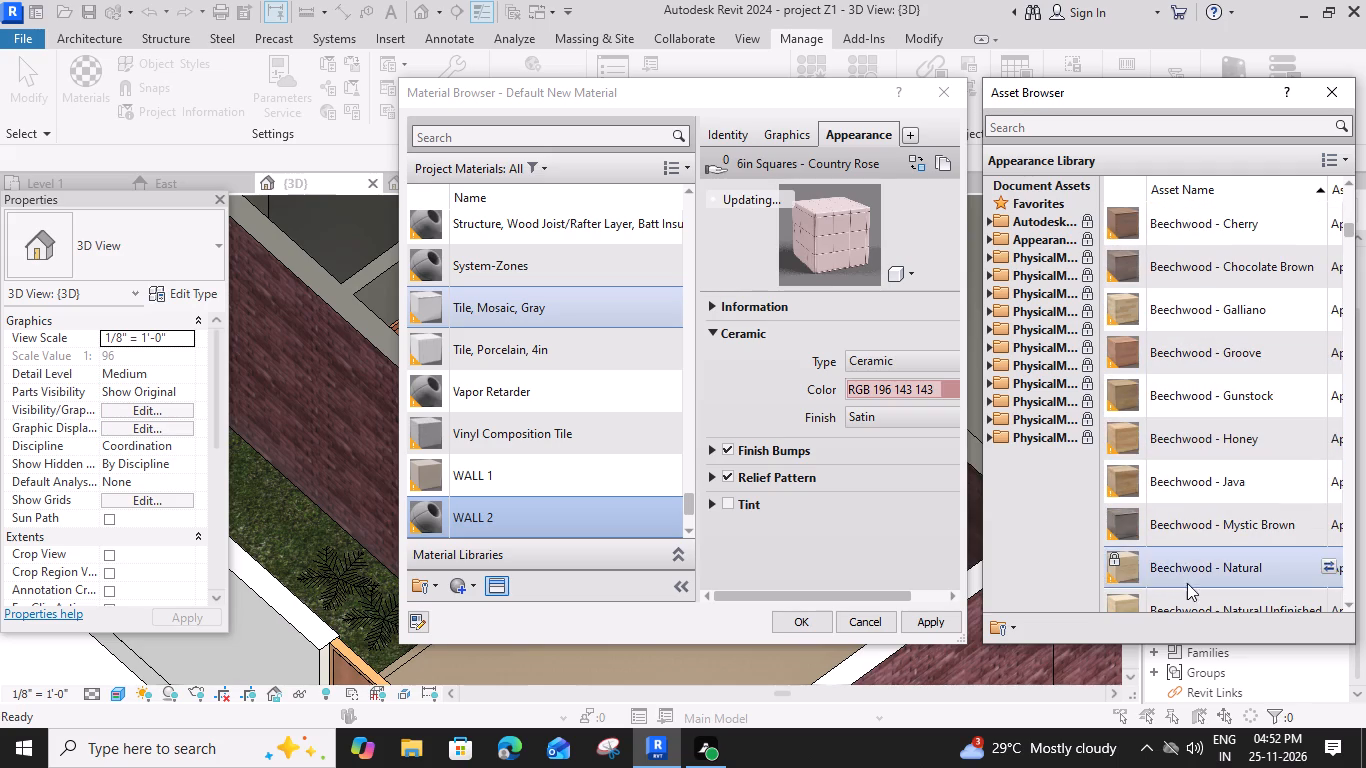
{"action": "scroll", "coordinate": [1158, 547], "scroll_direction": "down", "scroll_amount": 4}
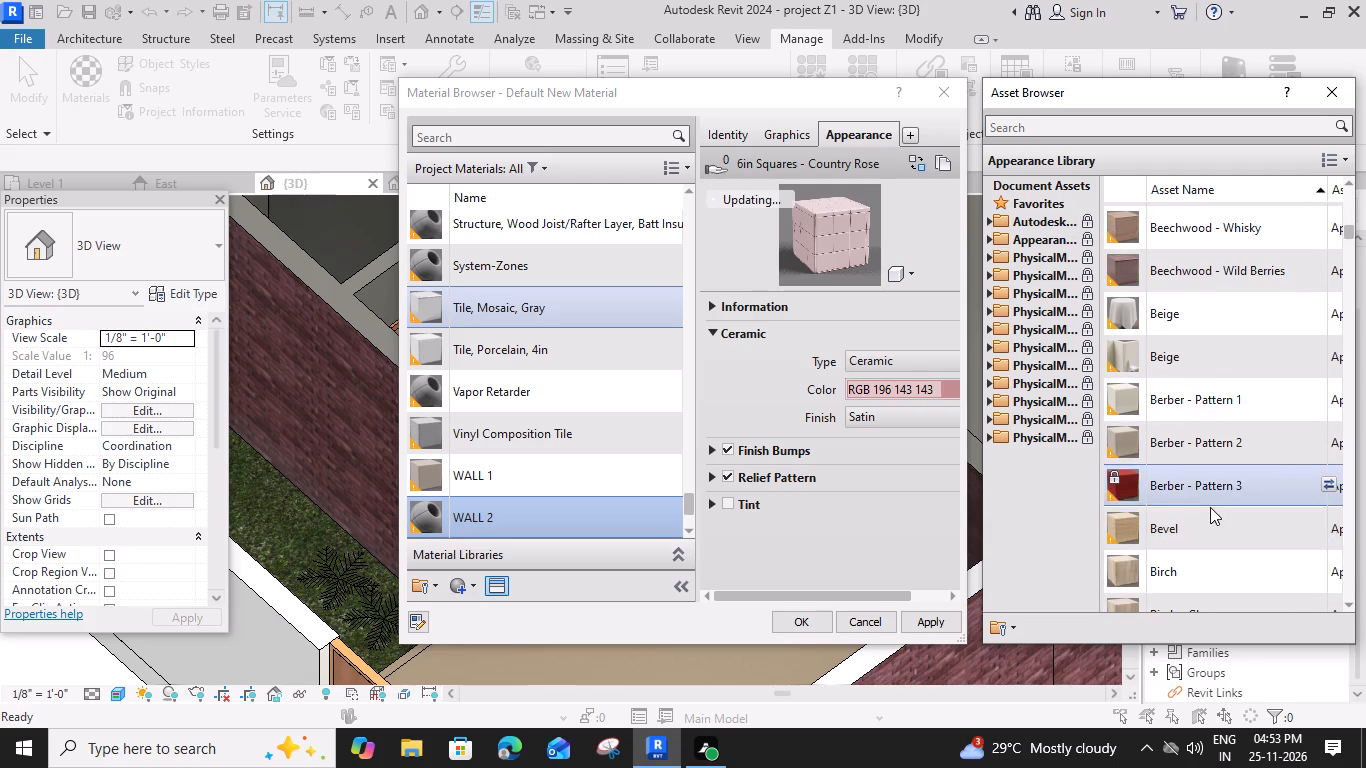
{"action": "scroll", "coordinate": [1218, 524], "scroll_direction": "down", "scroll_amount": 3}
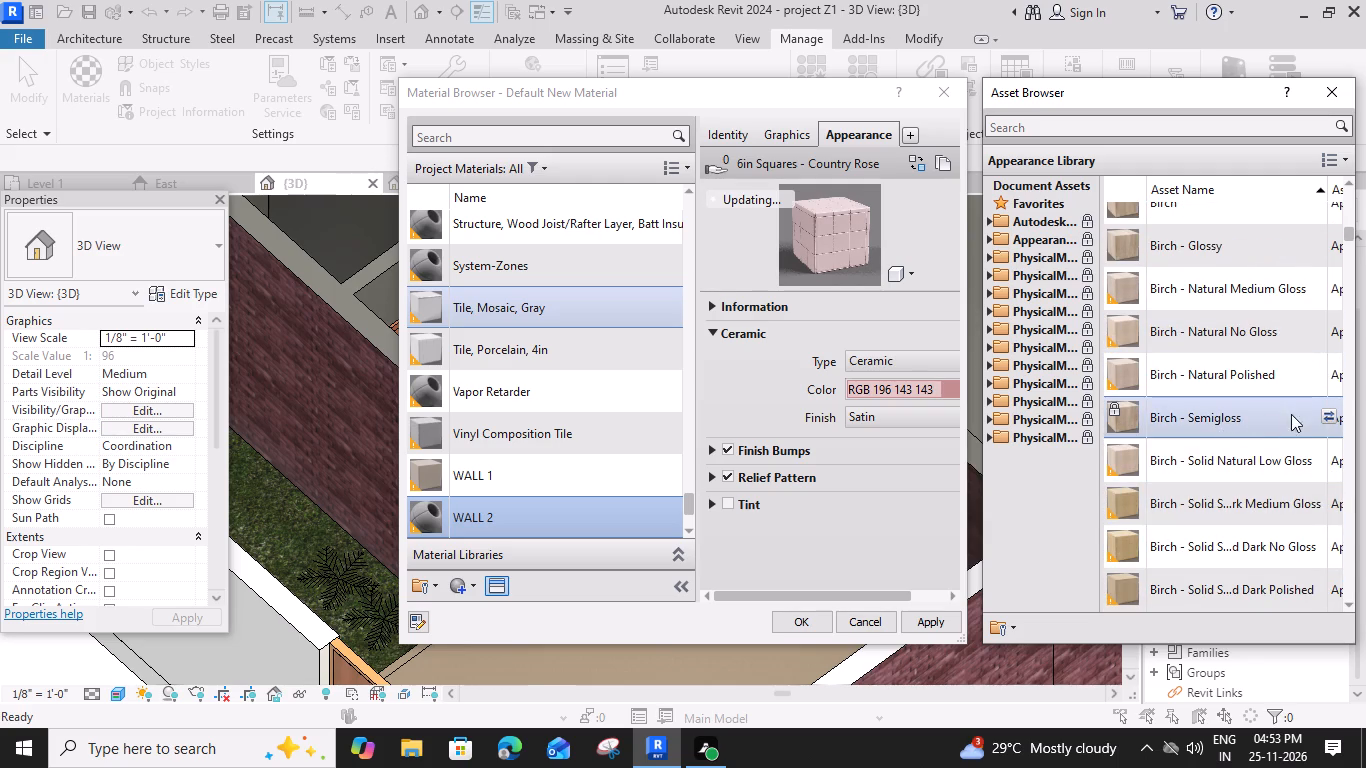
{"action": "scroll", "coordinate": [1298, 494], "scroll_direction": "down", "scroll_amount": 4}
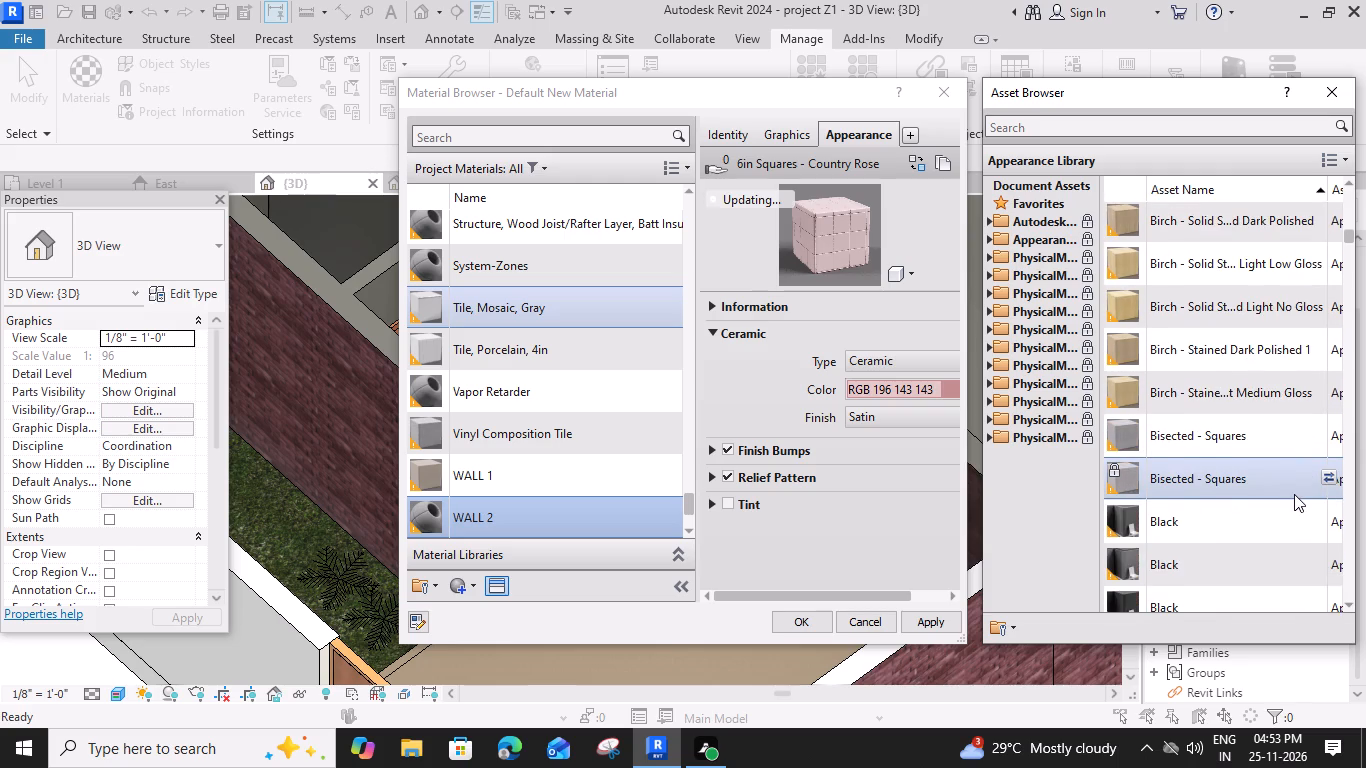
{"action": "scroll", "coordinate": [1294, 494], "scroll_direction": "down", "scroll_amount": 3}
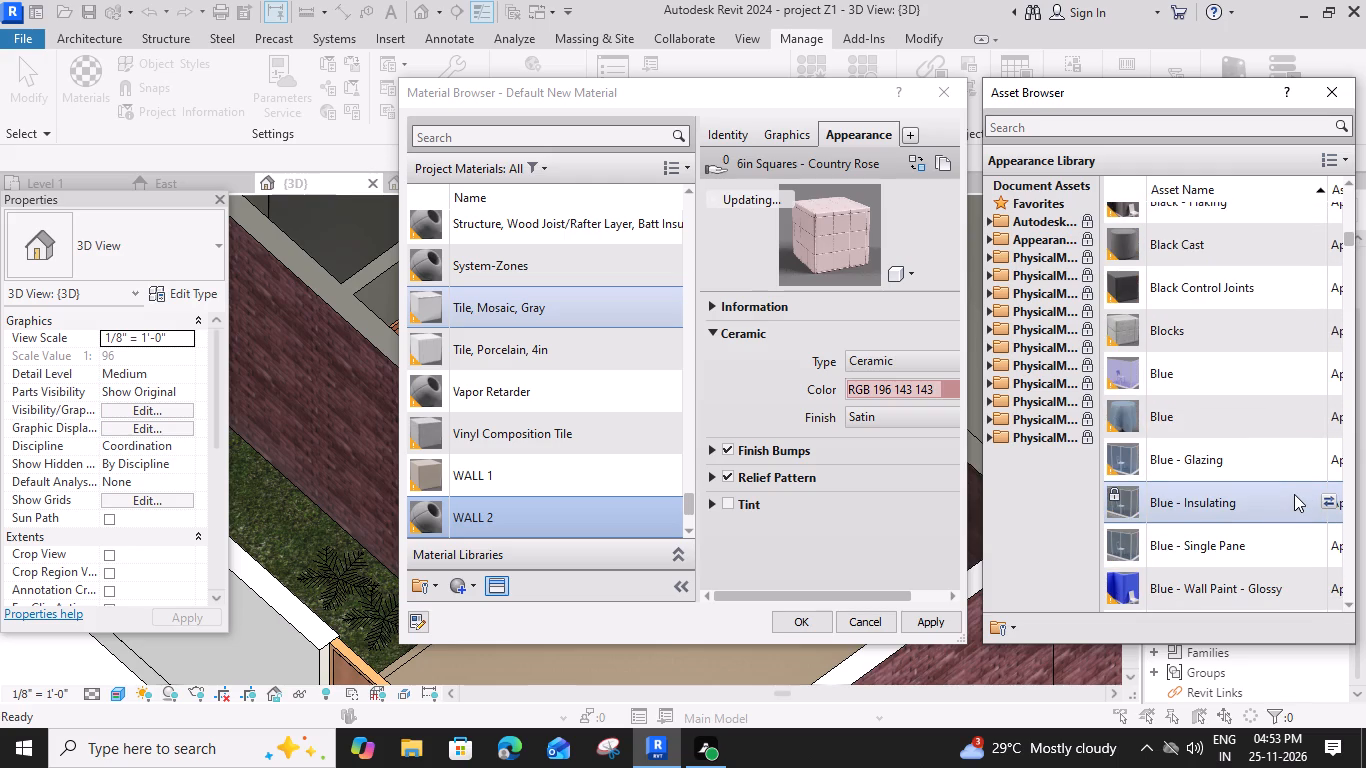
{"action": "scroll", "coordinate": [1294, 494], "scroll_direction": "down", "scroll_amount": 2}
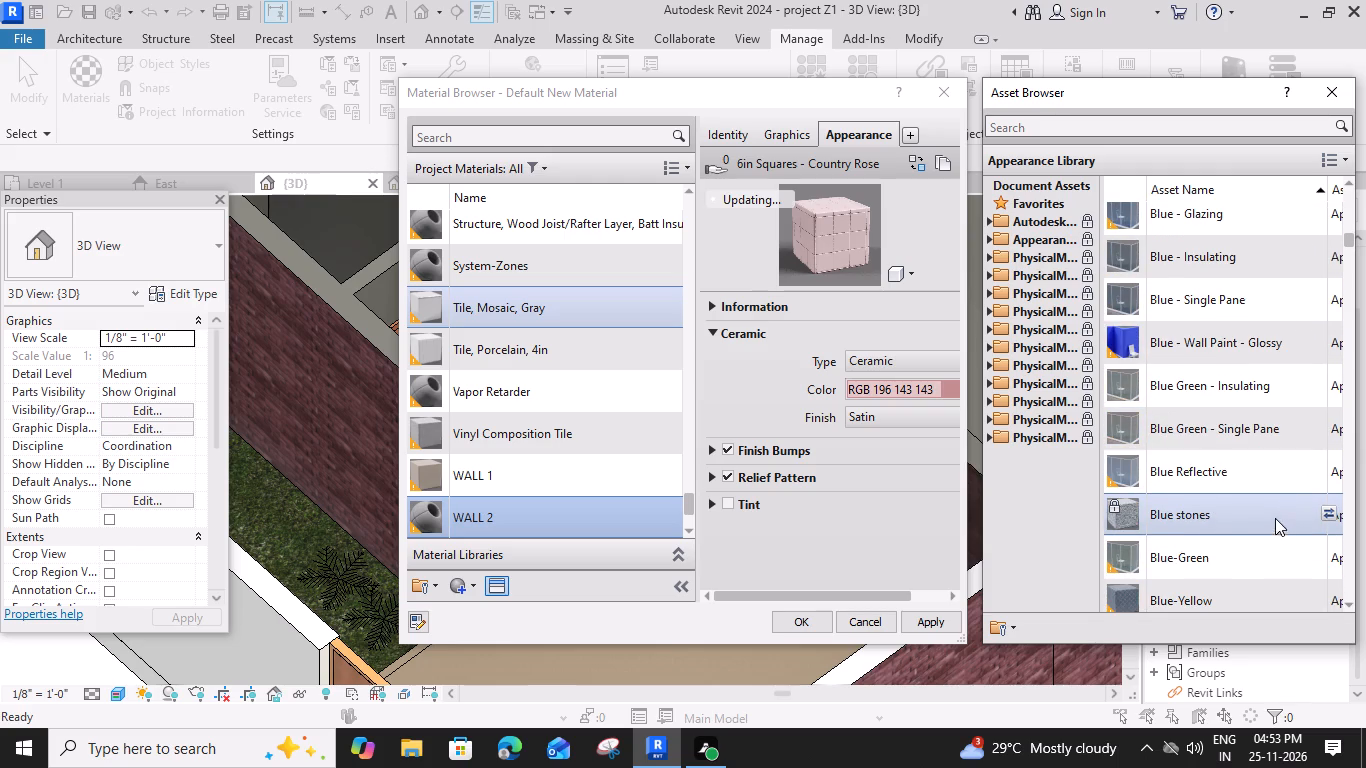
{"action": "scroll", "coordinate": [1237, 520], "scroll_direction": "down", "scroll_amount": 1}
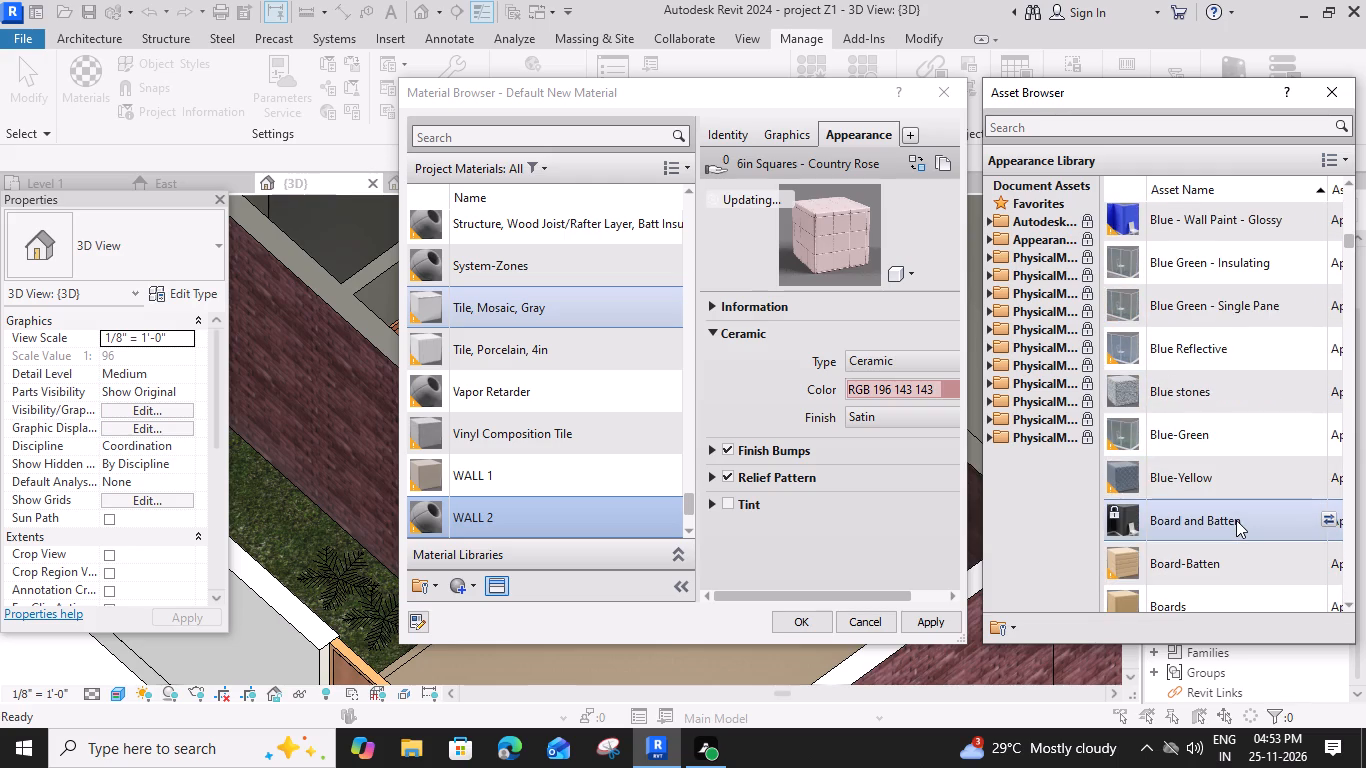
{"action": "scroll", "coordinate": [1236, 520], "scroll_direction": "down", "scroll_amount": 2}
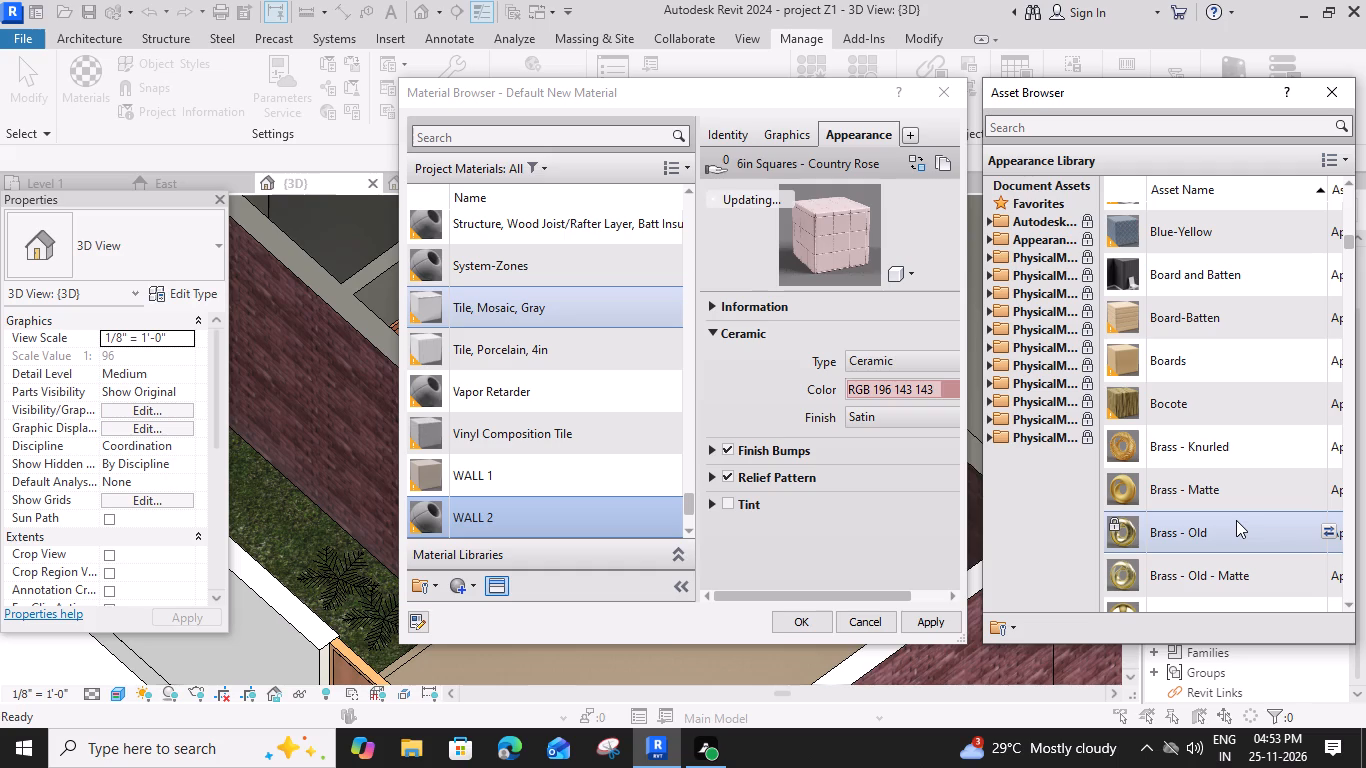
{"action": "scroll", "coordinate": [1236, 517], "scroll_direction": "down", "scroll_amount": 2}
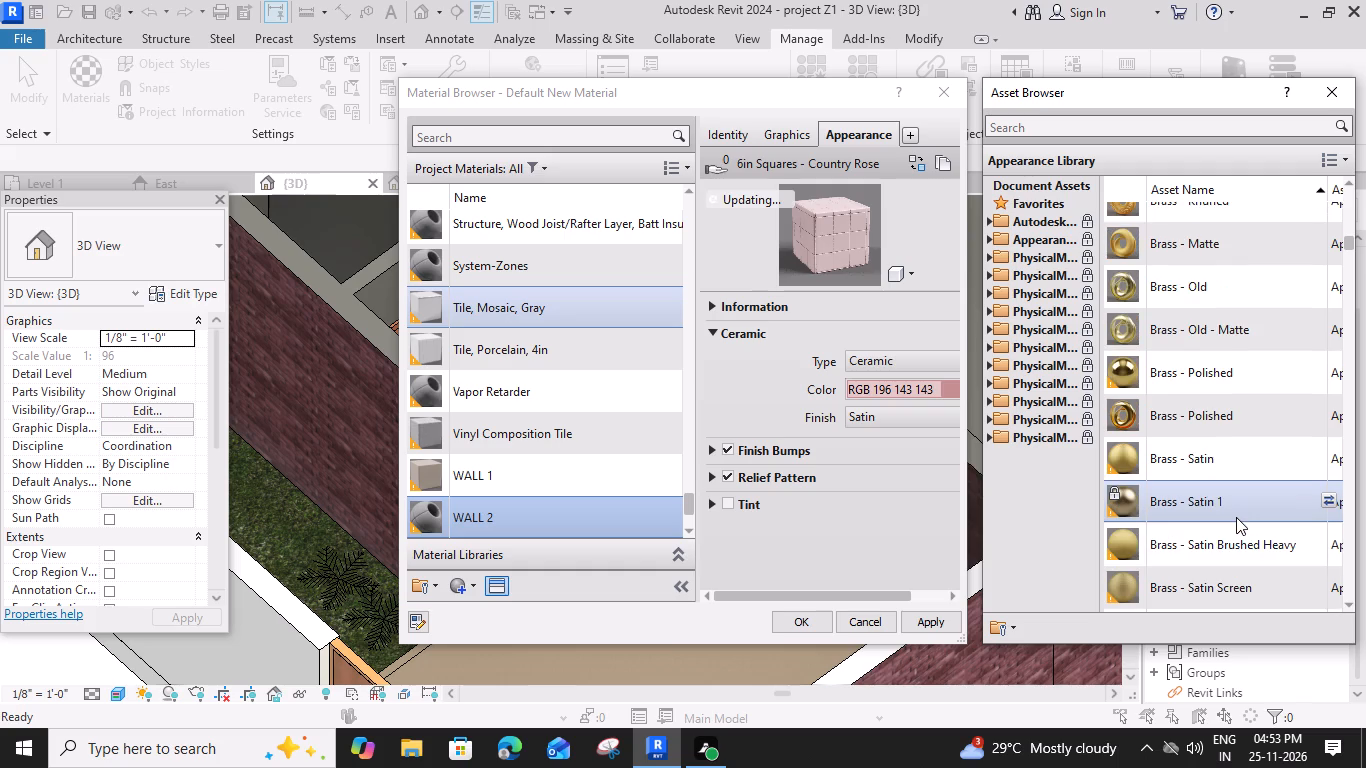
{"action": "scroll", "coordinate": [1236, 517], "scroll_direction": "down", "scroll_amount": 4}
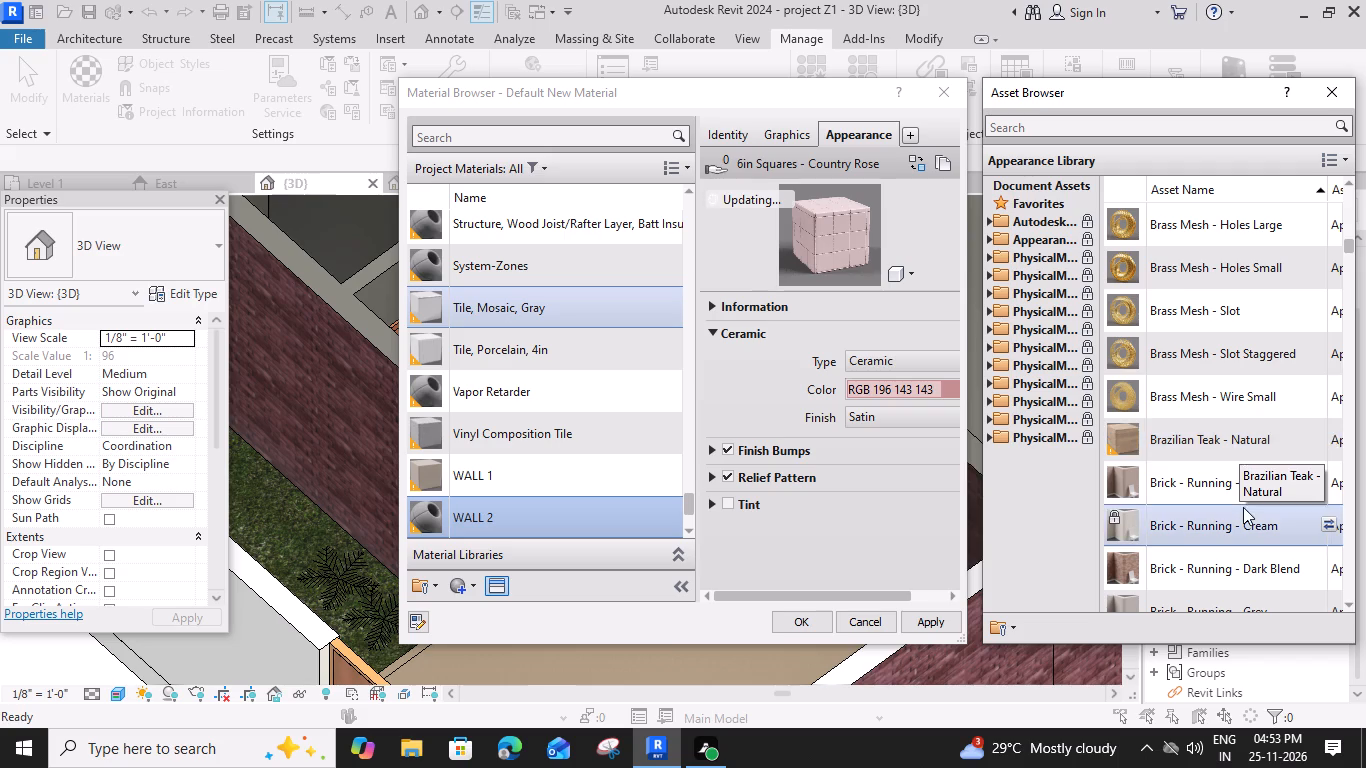
{"action": "scroll", "coordinate": [1243, 507], "scroll_direction": "down", "scroll_amount": 2}
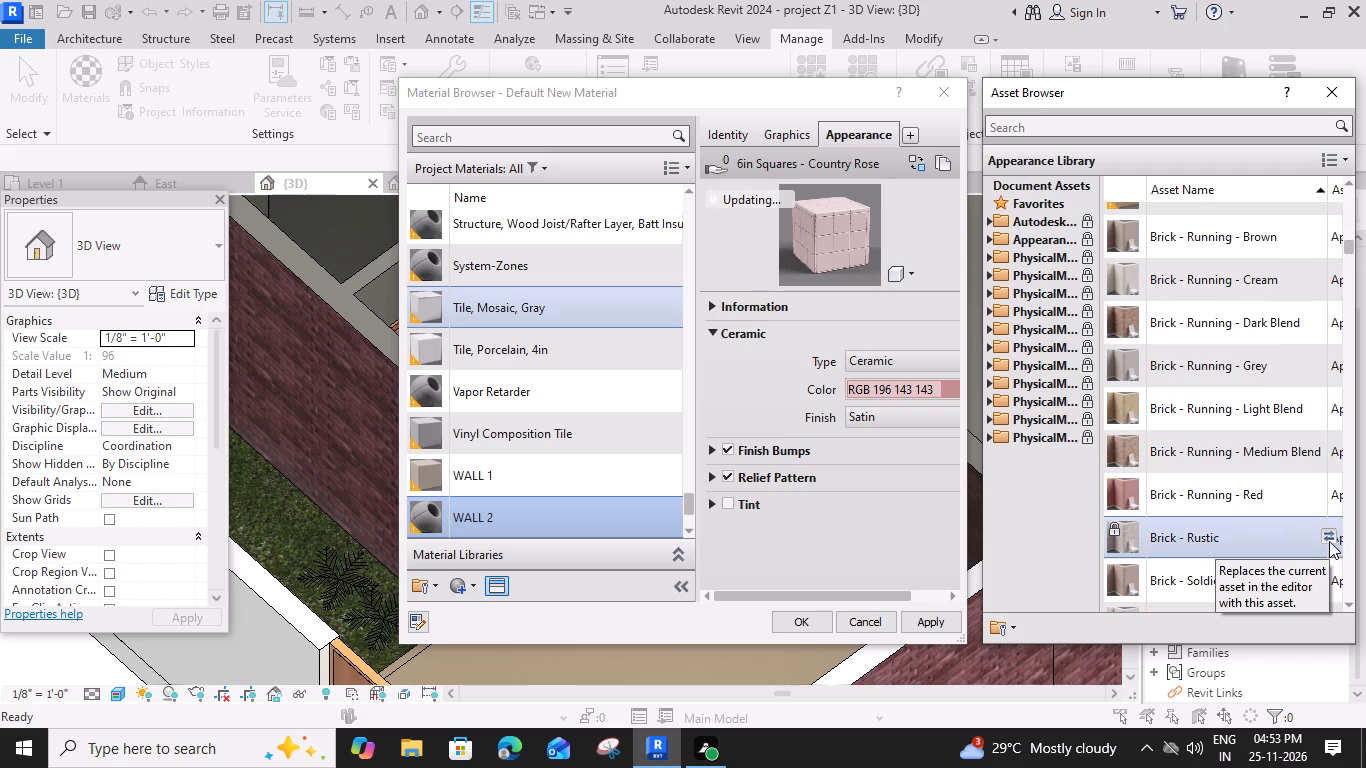
{"action": "left_click", "coordinate": [1328, 534]}
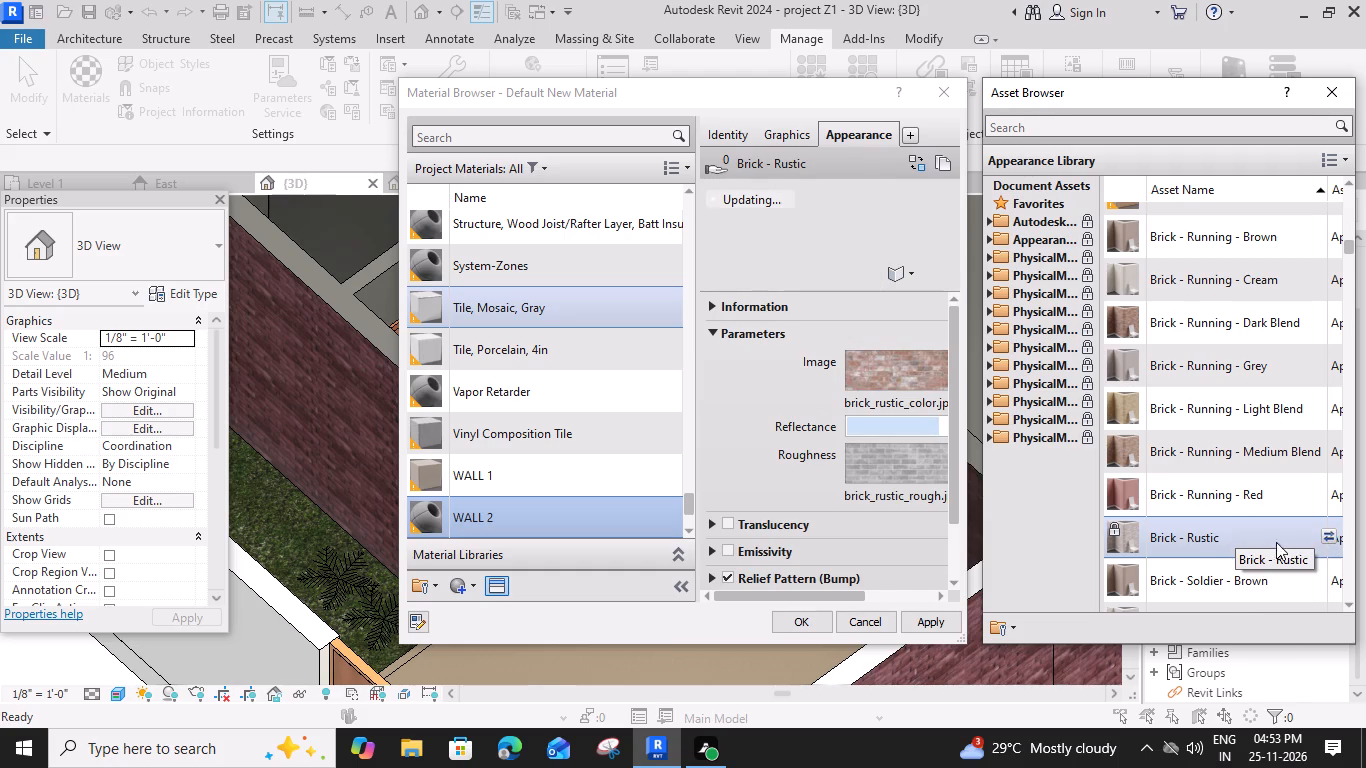
{"action": "left_click", "coordinate": [803, 620]}
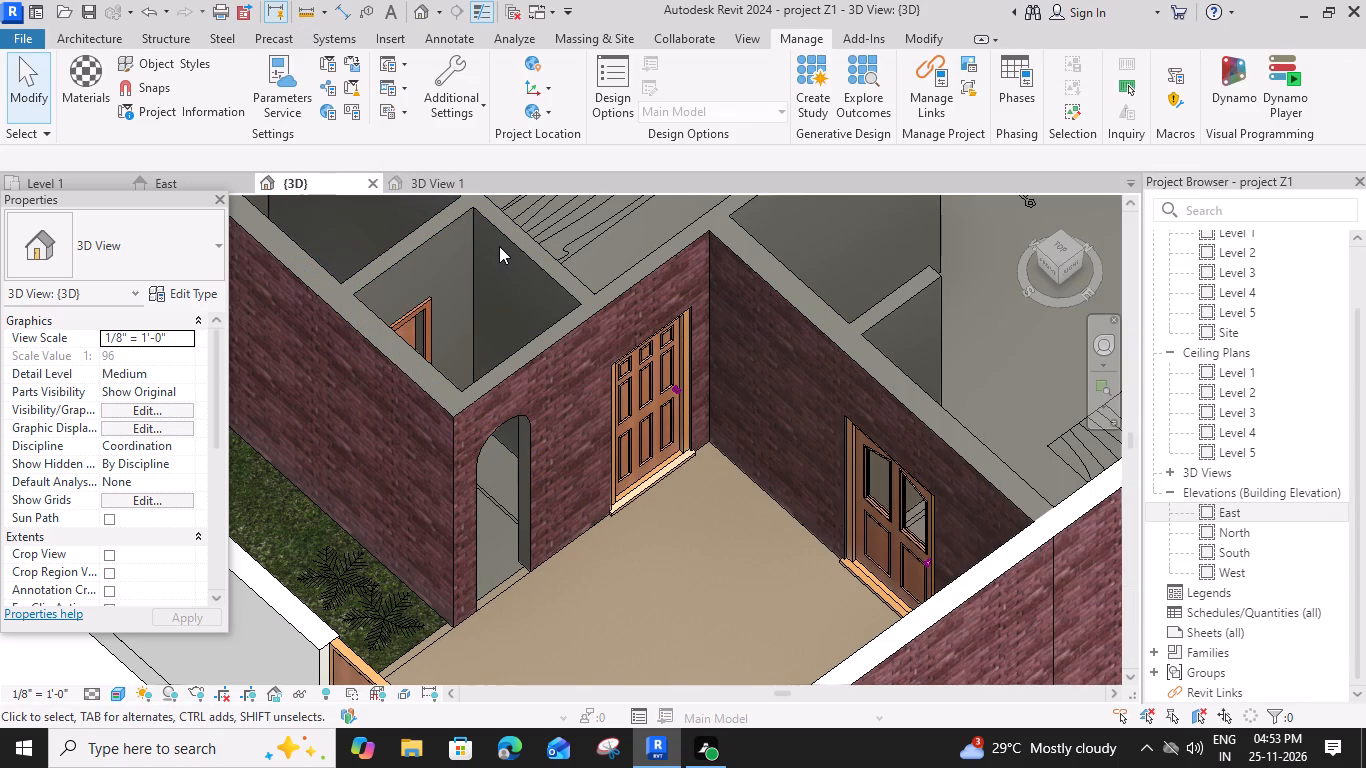
Paint WALL 2 onto the small rooms' long partition face and the adjoining end wall's interior face.
{"action": "left_click", "coordinate": [505, 246]}
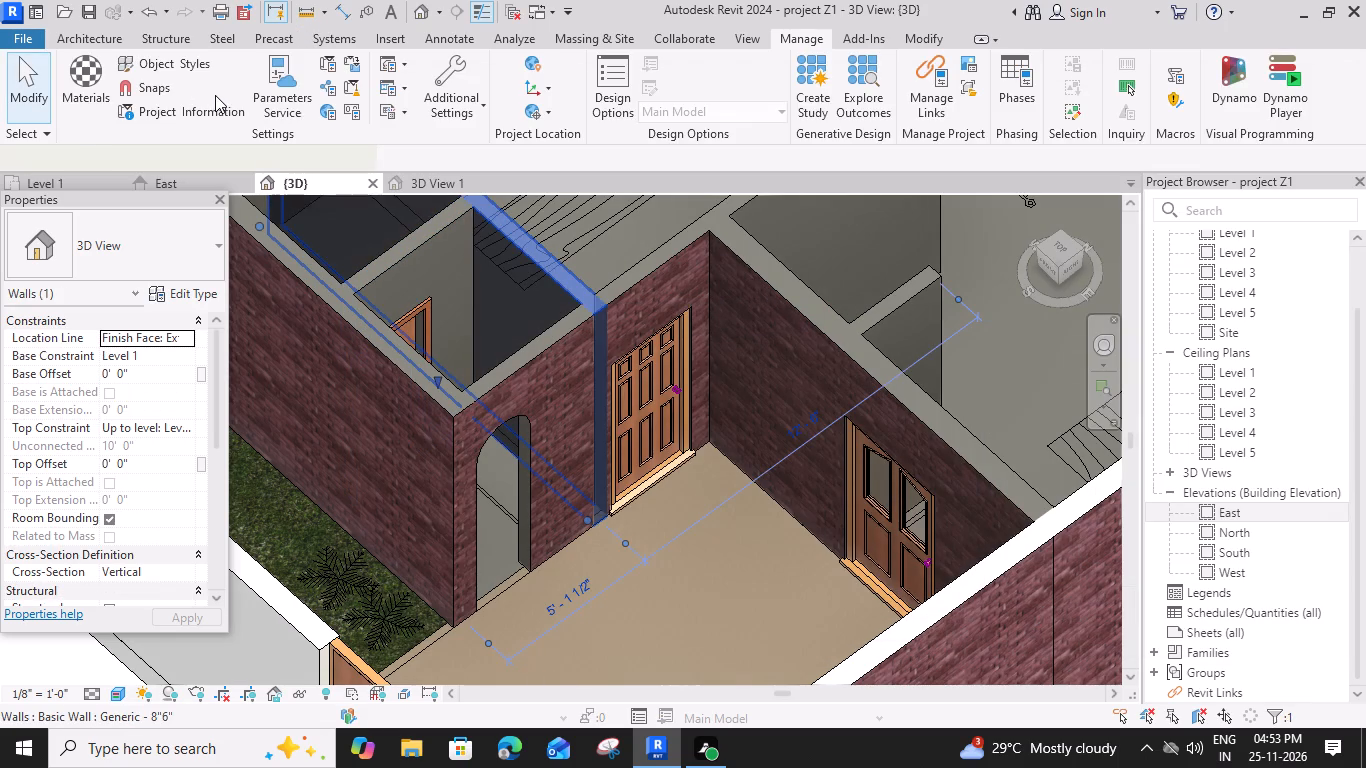
{"action": "left_click", "coordinate": [333, 90]}
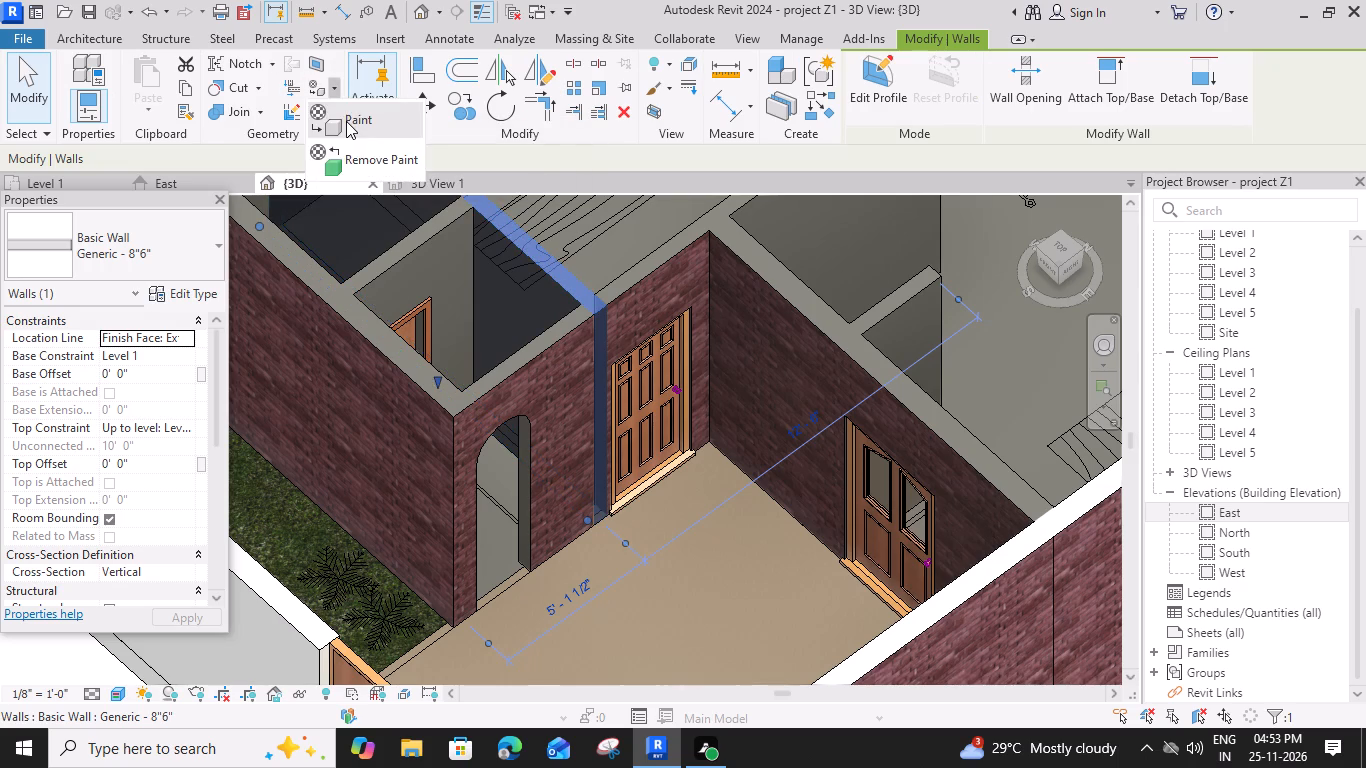
{"action": "left_click", "coordinate": [346, 121]}
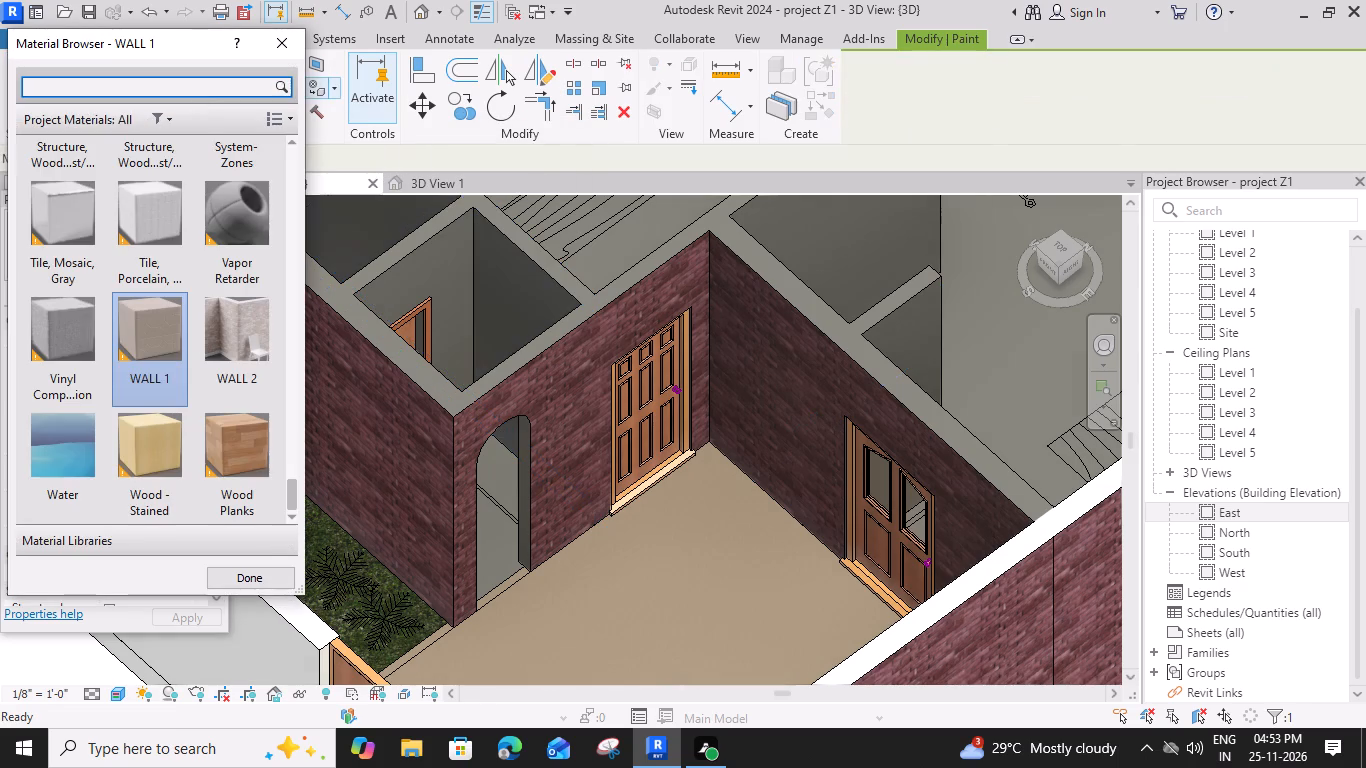
{"action": "type", "text": "WALL"}
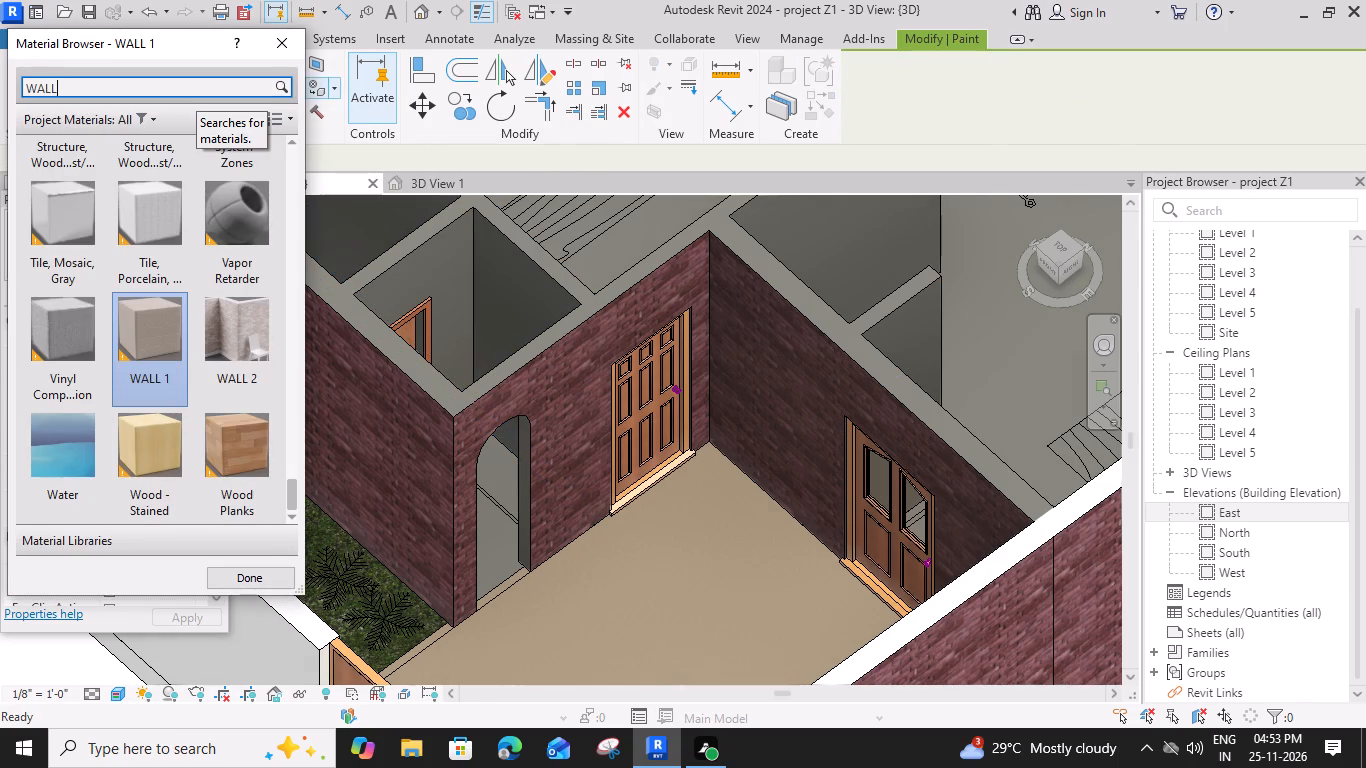
{"action": "key", "text": "space"}
{"action": "type", "text": "2"}
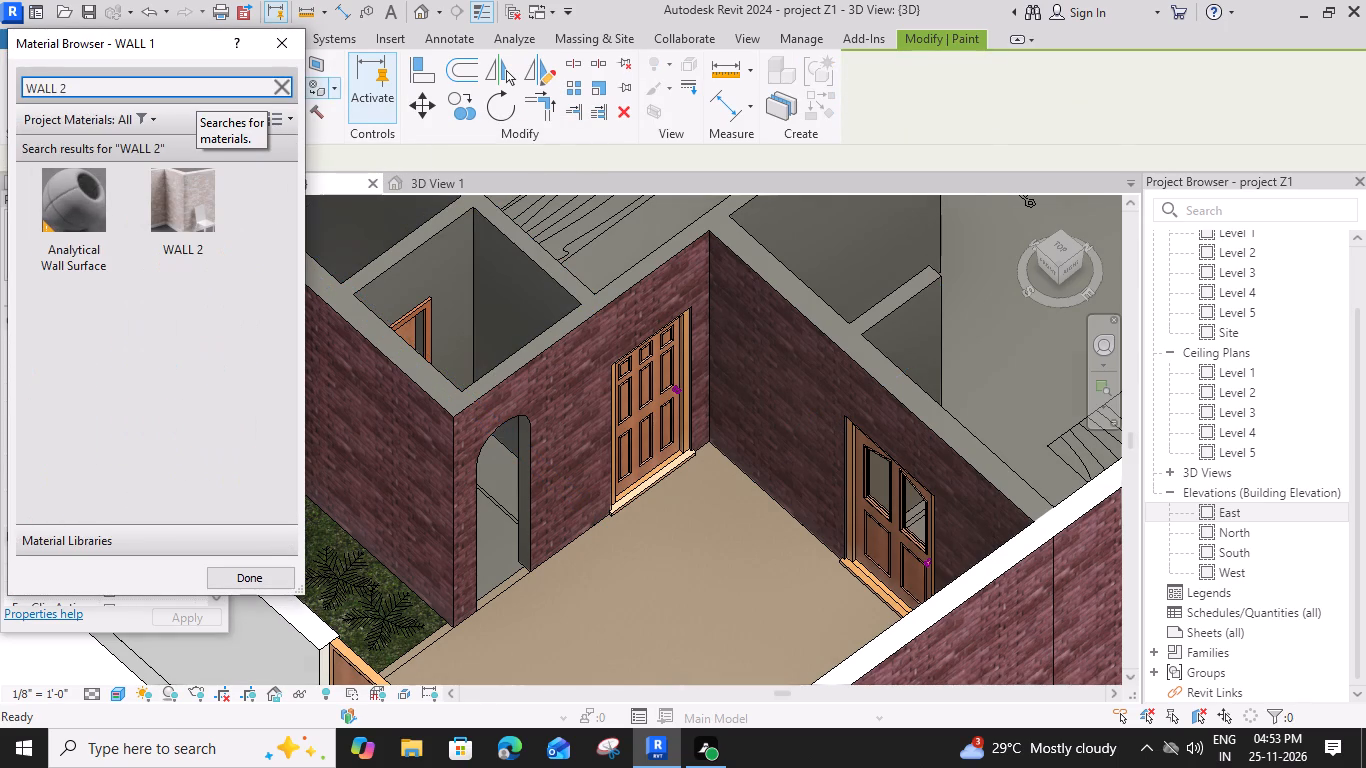
{"action": "left_click", "coordinate": [199, 209]}
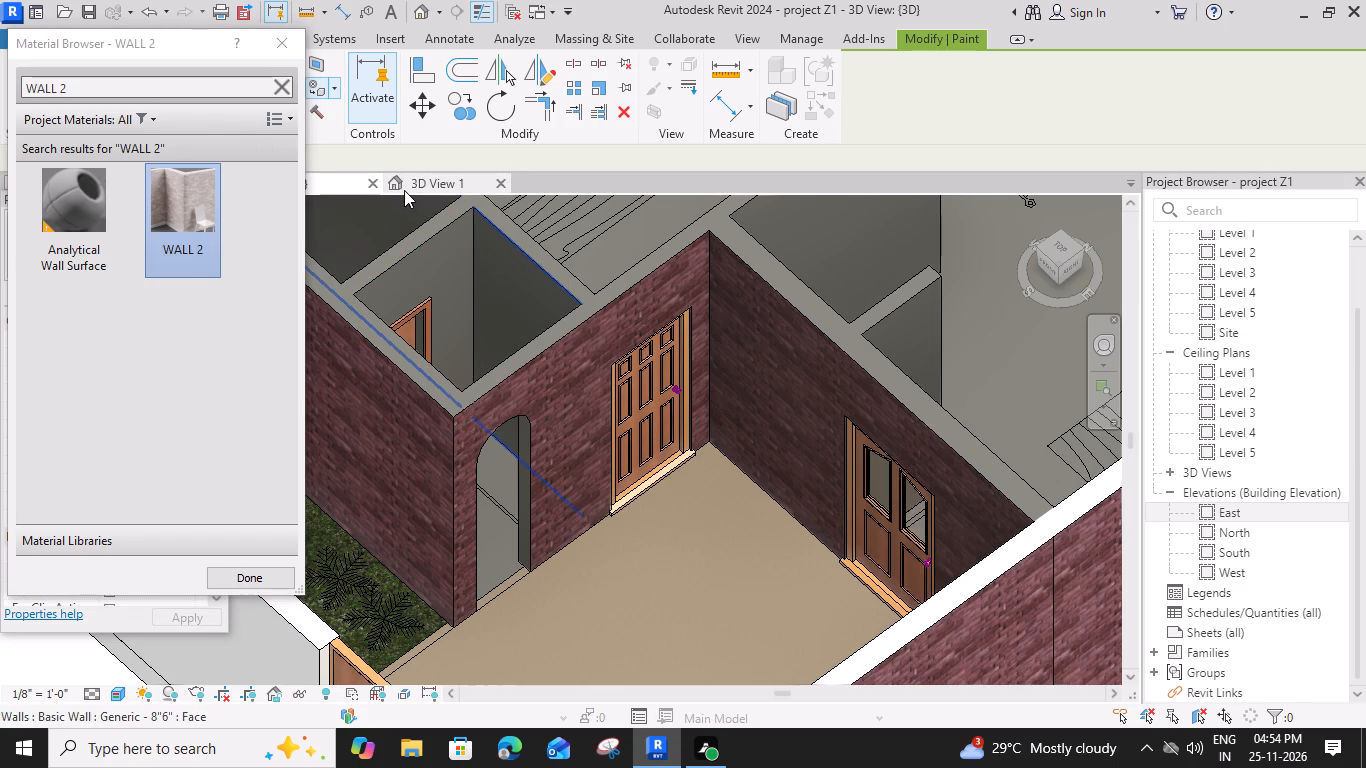
{"action": "middle_click_drag", "start_coordinate": [402, 212], "coordinate": [596, 432]}
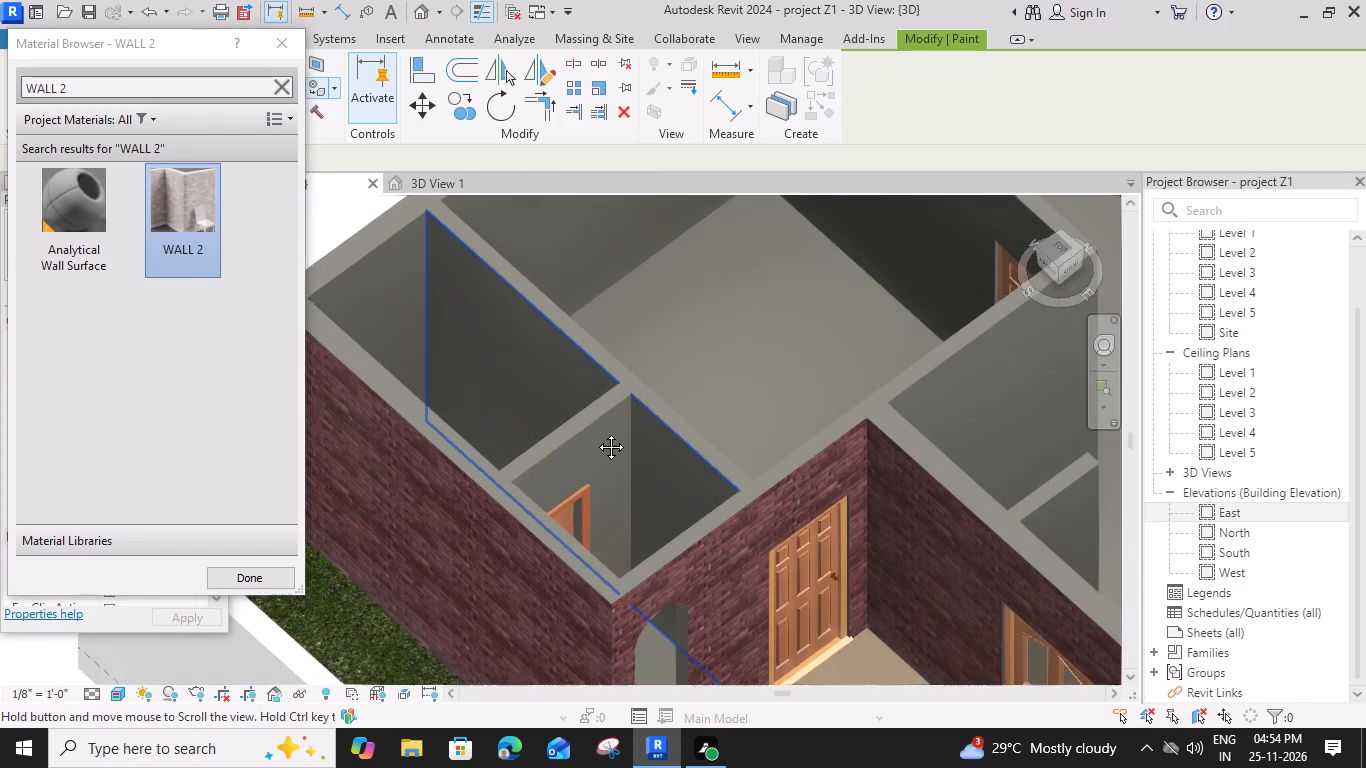
{"action": "middle_click_drag", "start_coordinate": [596, 432], "coordinate": [597, 432]}
{"action": "left_click", "coordinate": [448, 305]}
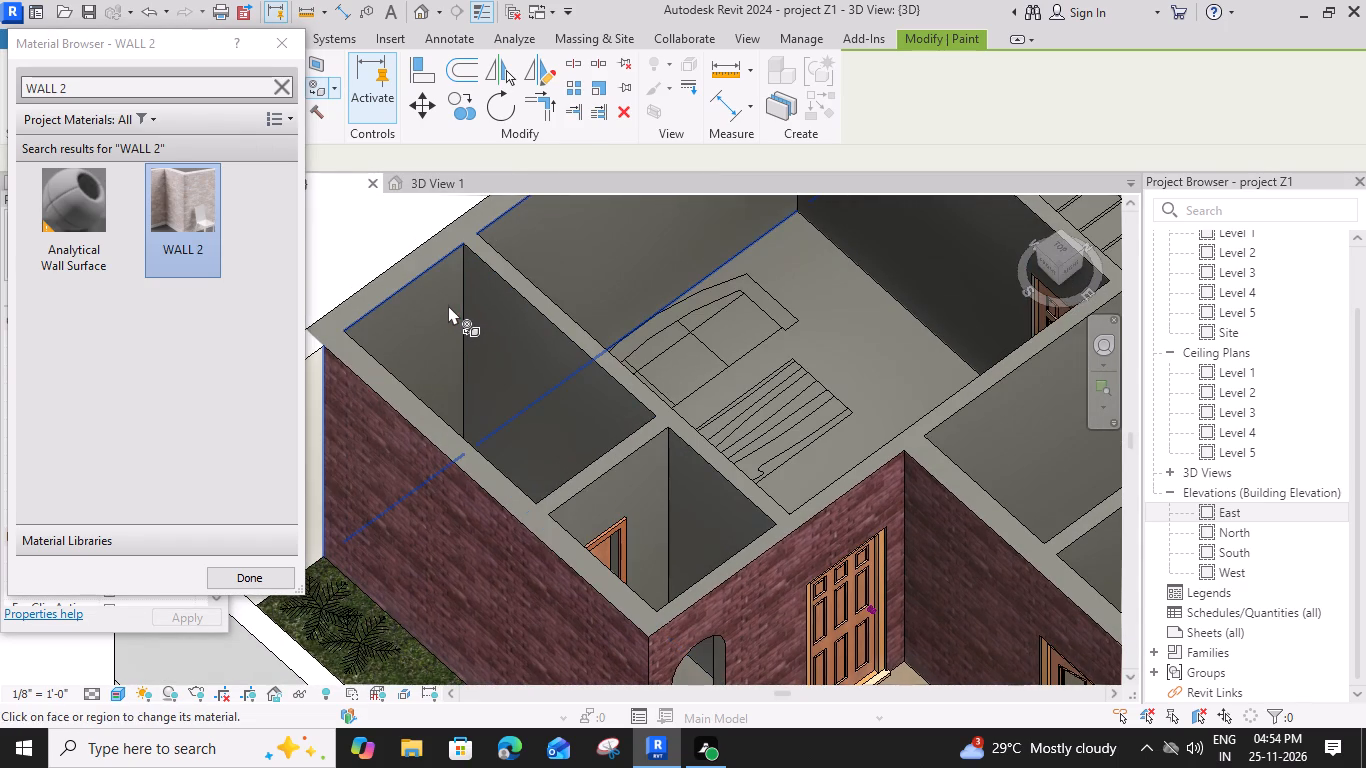
{"action": "left_click", "coordinate": [555, 337]}
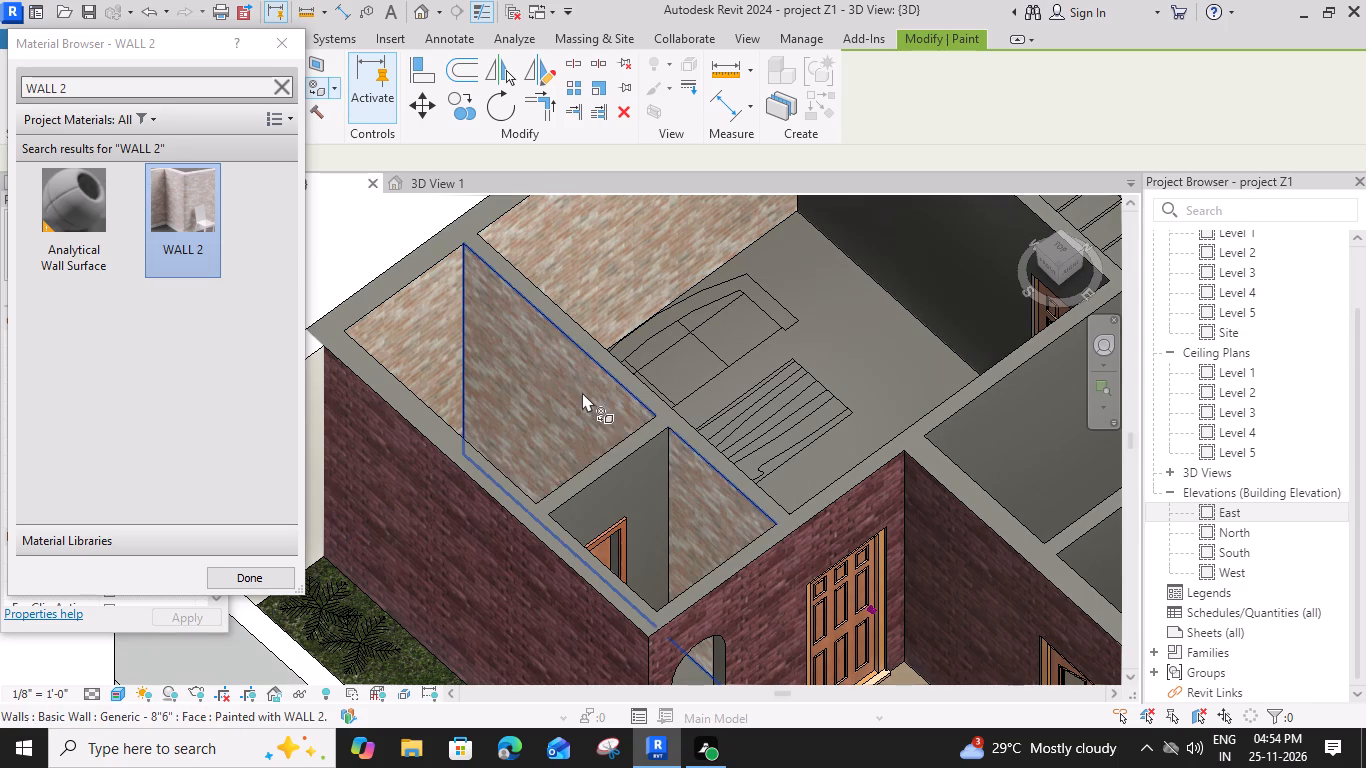
Paint WALL 2 onto the small rooms' other long interior wall face and their door partition, and finish painting.
{"action": "middle_click_drag", "start_coordinate": [571, 406], "coordinate": [411, 425], "text": "shift"}
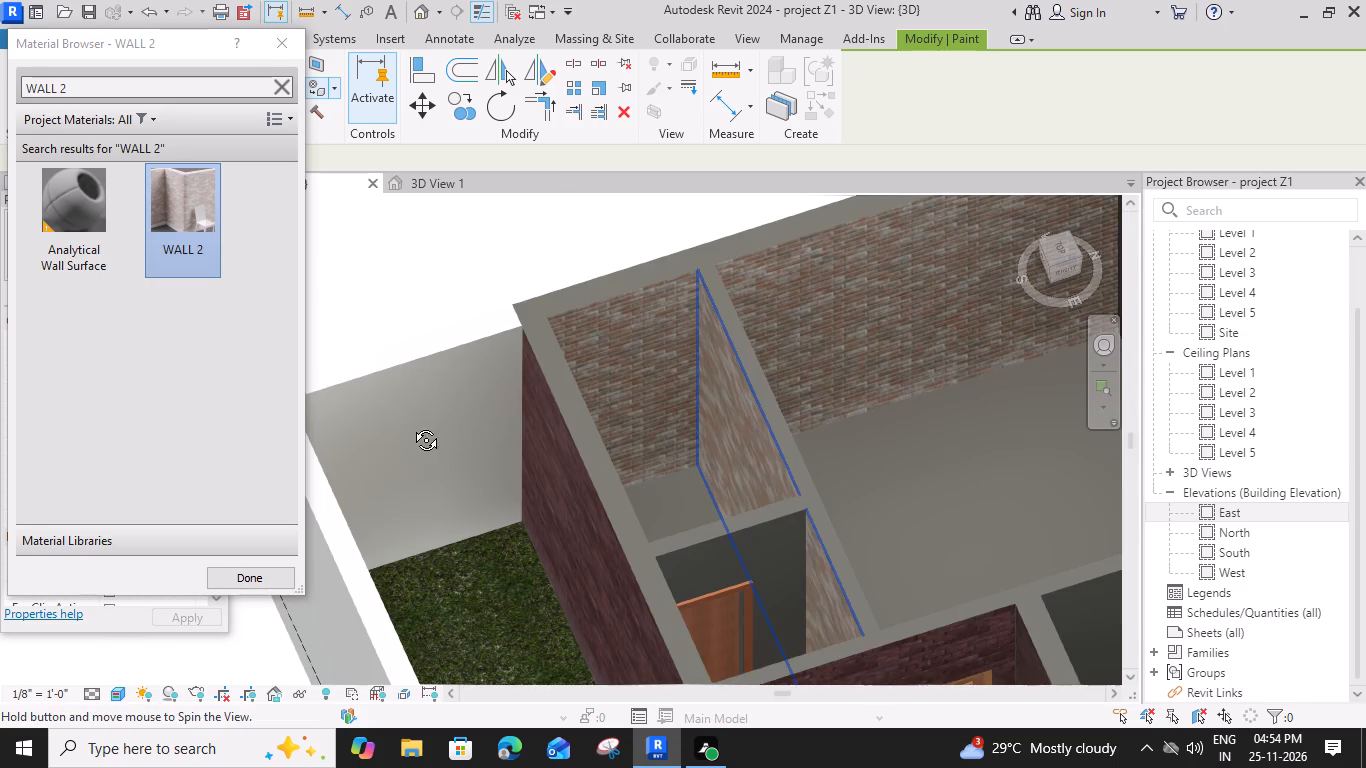
{"action": "middle_click_drag", "start_coordinate": [411, 425], "coordinate": [316, 368], "text": "shift"}
{"action": "middle_click_drag", "start_coordinate": [700, 544], "coordinate": [622, 350]}
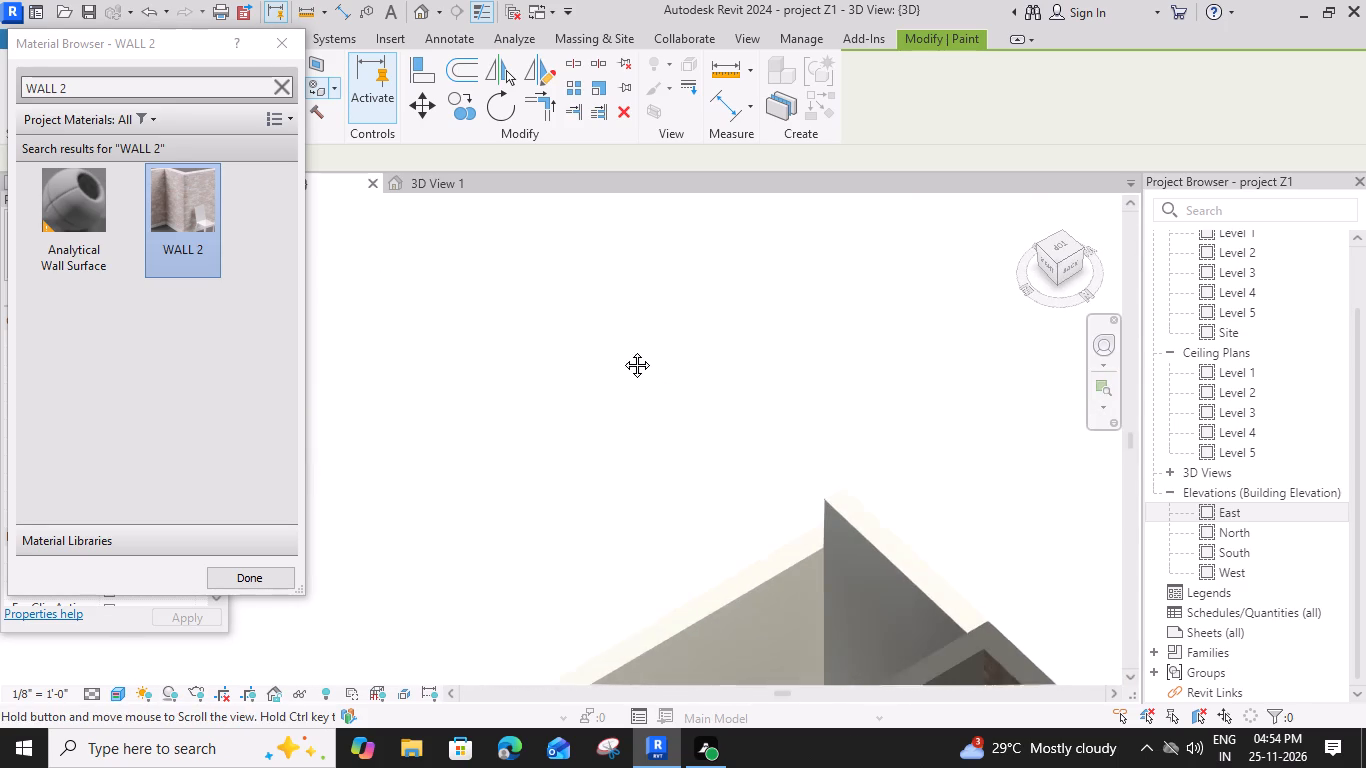
{"action": "middle_click_drag", "start_coordinate": [622, 350], "coordinate": [596, 221]}
{"action": "left_click", "coordinate": [785, 461]}
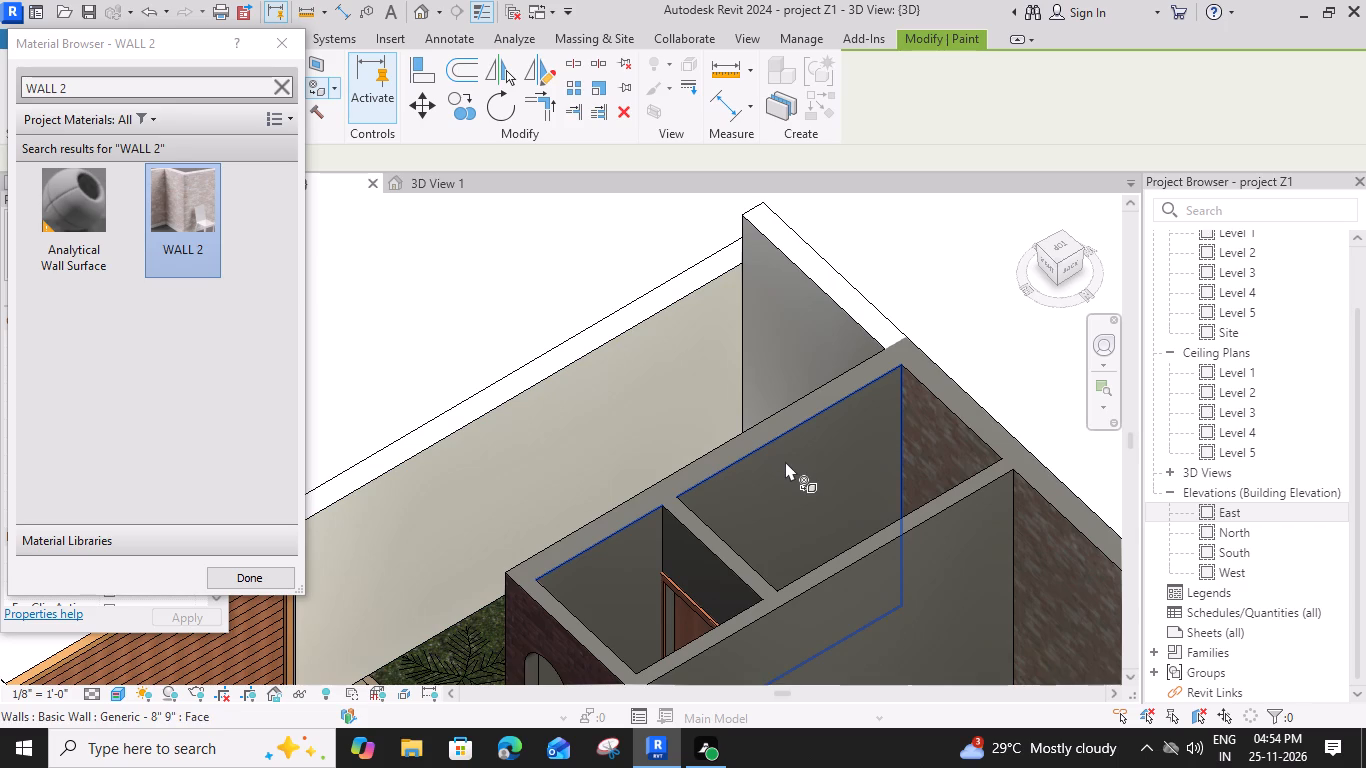
{"action": "scroll", "coordinate": [764, 517], "scroll_direction": "down", "scroll_amount": 2}
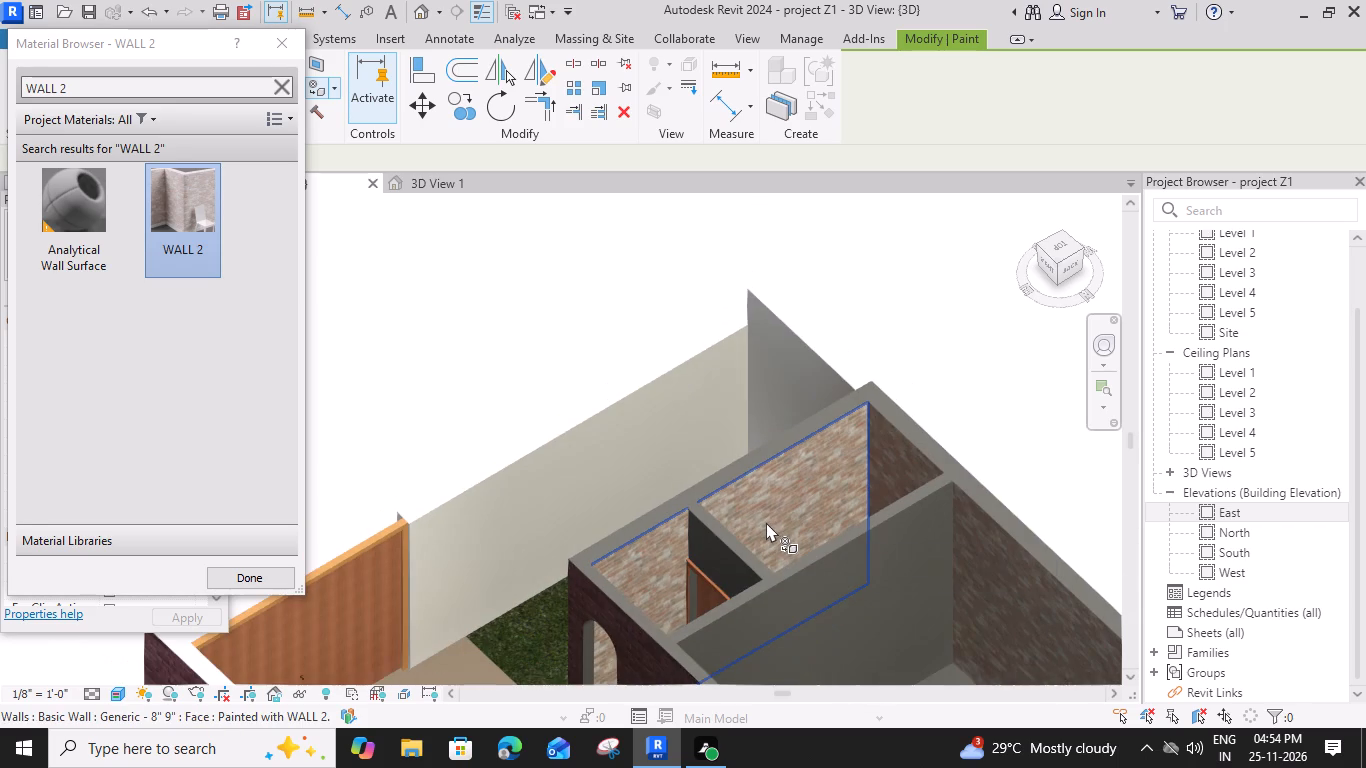
{"action": "middle_click_drag", "start_coordinate": [763, 527], "coordinate": [499, 562], "text": "shift"}
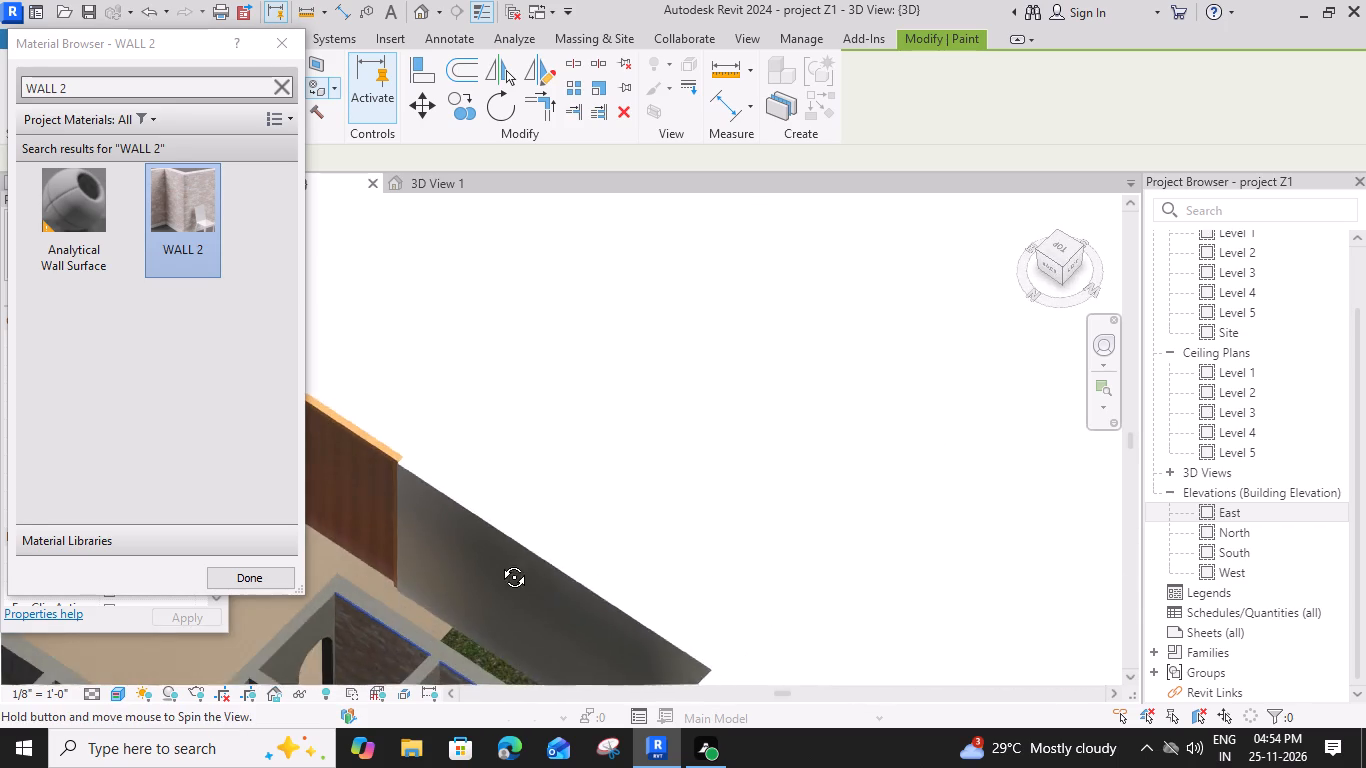
{"action": "middle_click_drag", "start_coordinate": [499, 562], "coordinate": [434, 549], "text": "shift"}
{"action": "middle_click_drag", "start_coordinate": [421, 534], "coordinate": [664, 312]}
{"action": "left_click", "coordinate": [482, 377]}
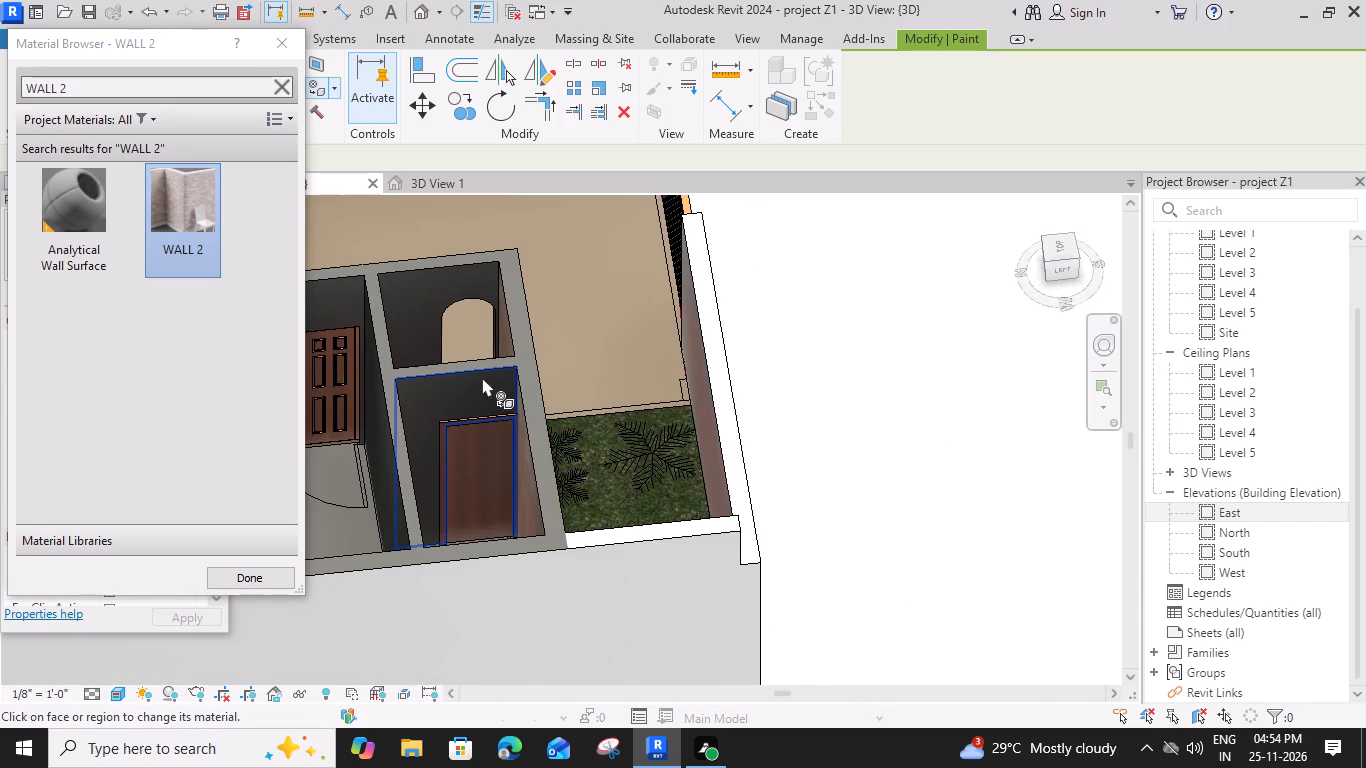
{"action": "left_click", "coordinate": [243, 572]}
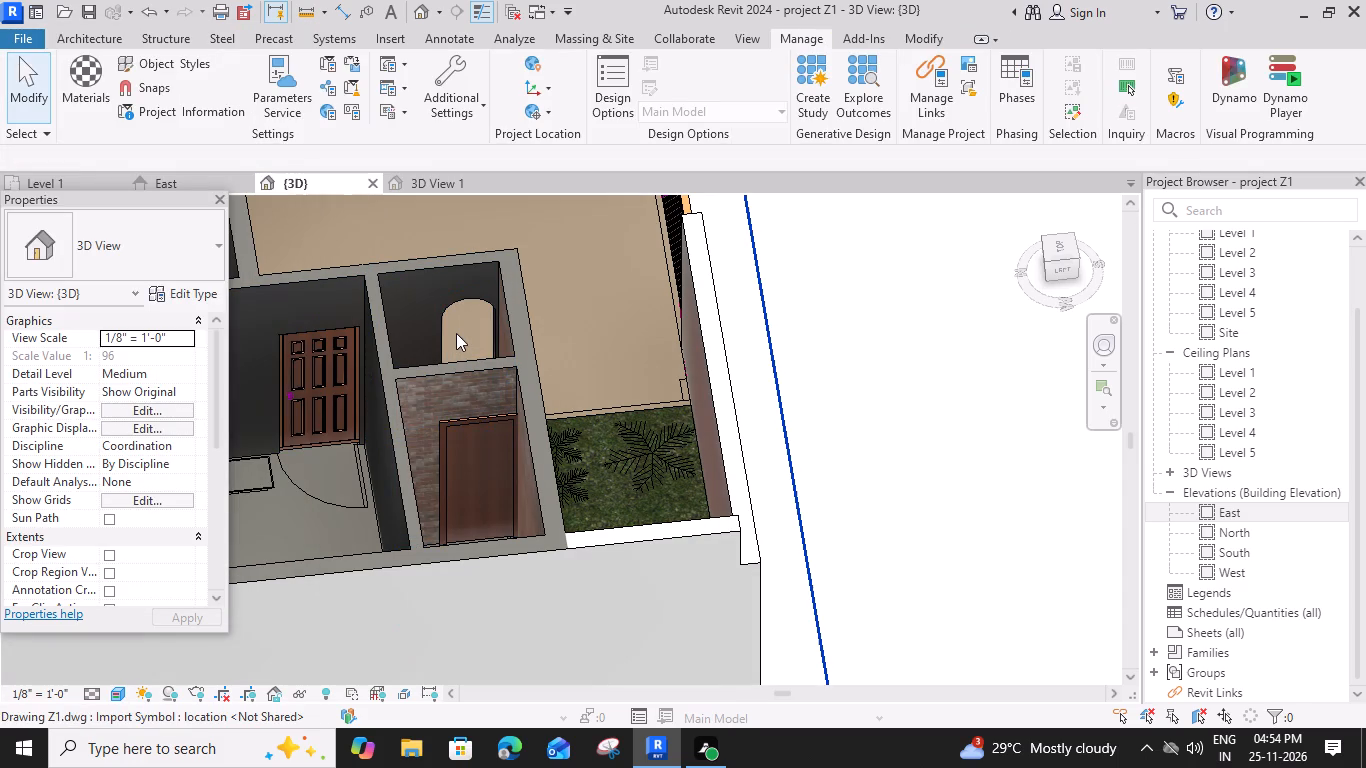
Split the long wall behind the two small rooms where the door partition between them meets it.
{"action": "middle_click_drag", "start_coordinate": [589, 383], "coordinate": [405, 418], "text": "shift"}
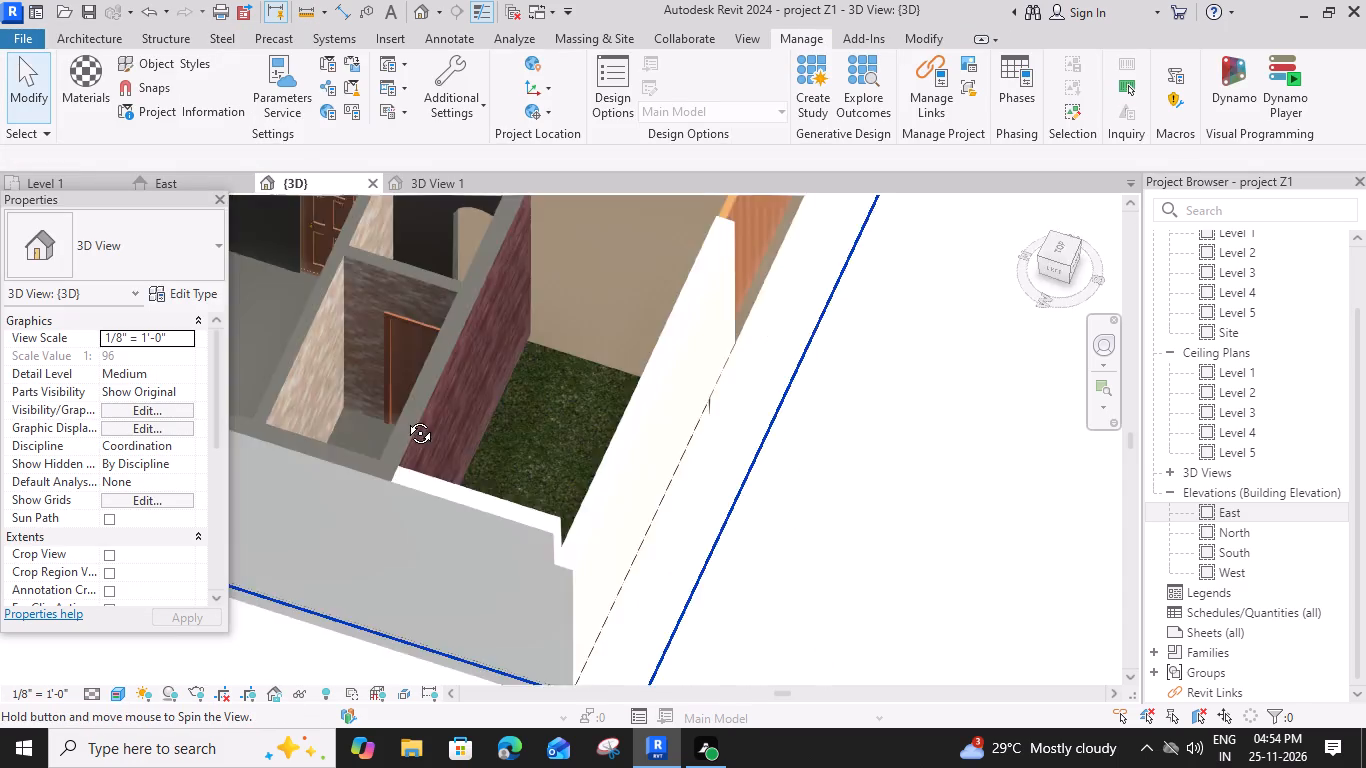
{"action": "middle_click_drag", "start_coordinate": [405, 418], "coordinate": [361, 401], "text": "shift"}
{"action": "middle_click_drag", "start_coordinate": [793, 301], "coordinate": [641, 494]}
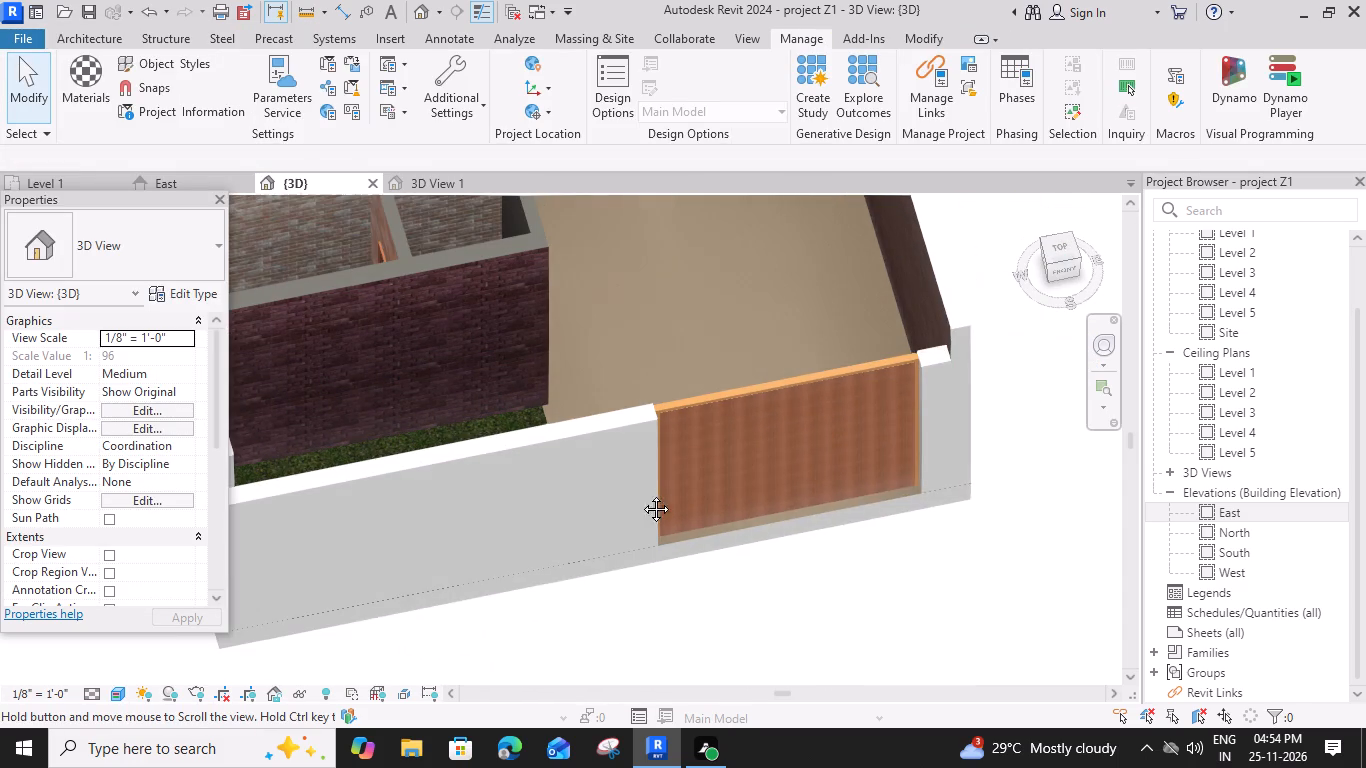
{"action": "middle_click_drag", "start_coordinate": [641, 494], "coordinate": [642, 494]}
{"action": "middle_click_drag", "start_coordinate": [631, 299], "coordinate": [912, 546]}
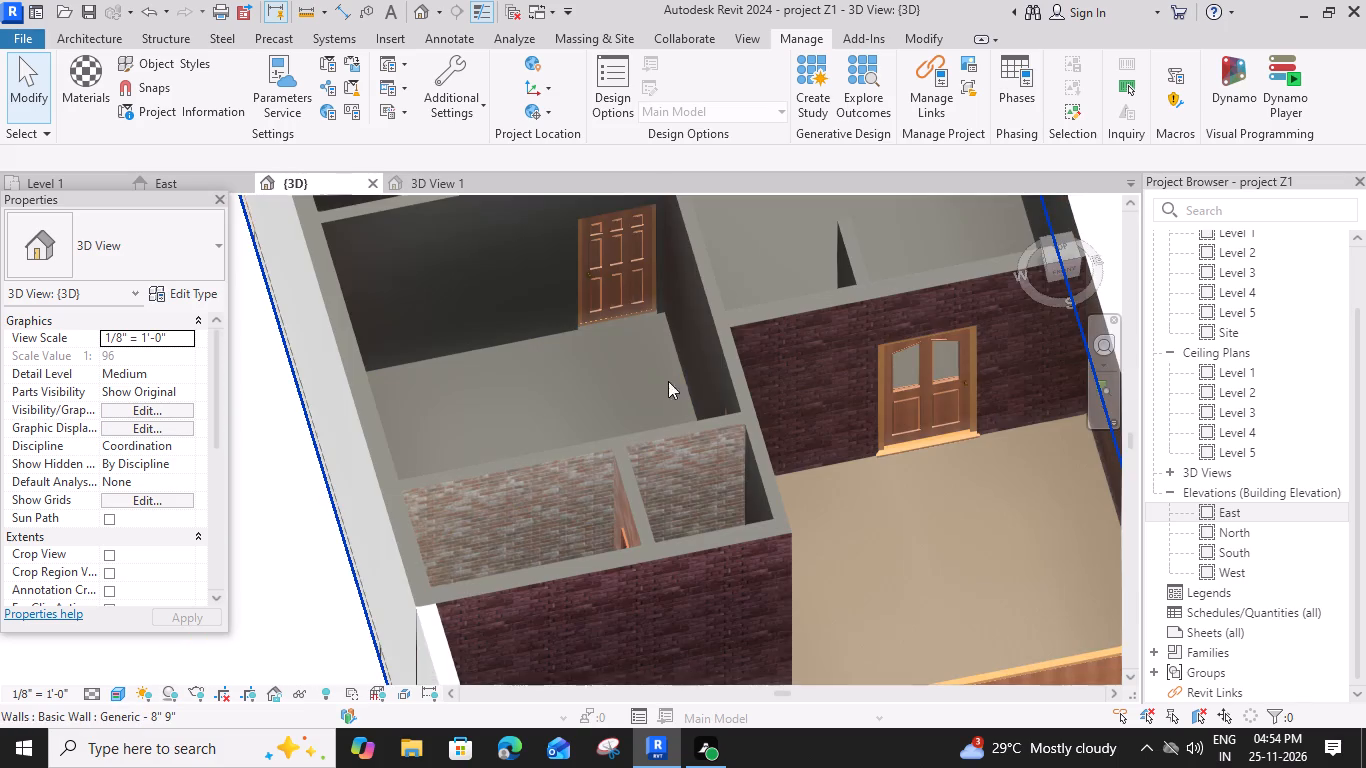
{"action": "scroll", "coordinate": [622, 445], "scroll_direction": "up", "scroll_amount": 5}
{"action": "left_click", "coordinate": [649, 444]}
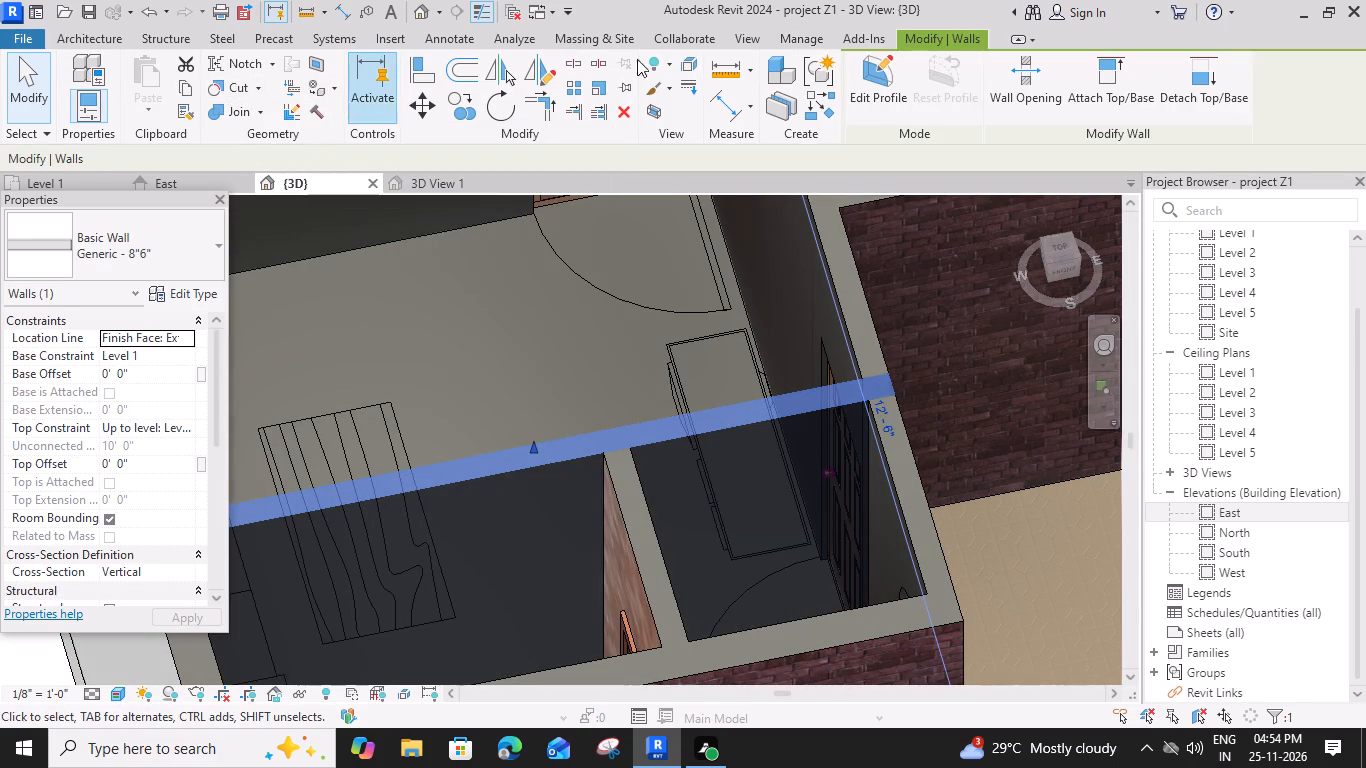
{"action": "left_click", "coordinate": [577, 63]}
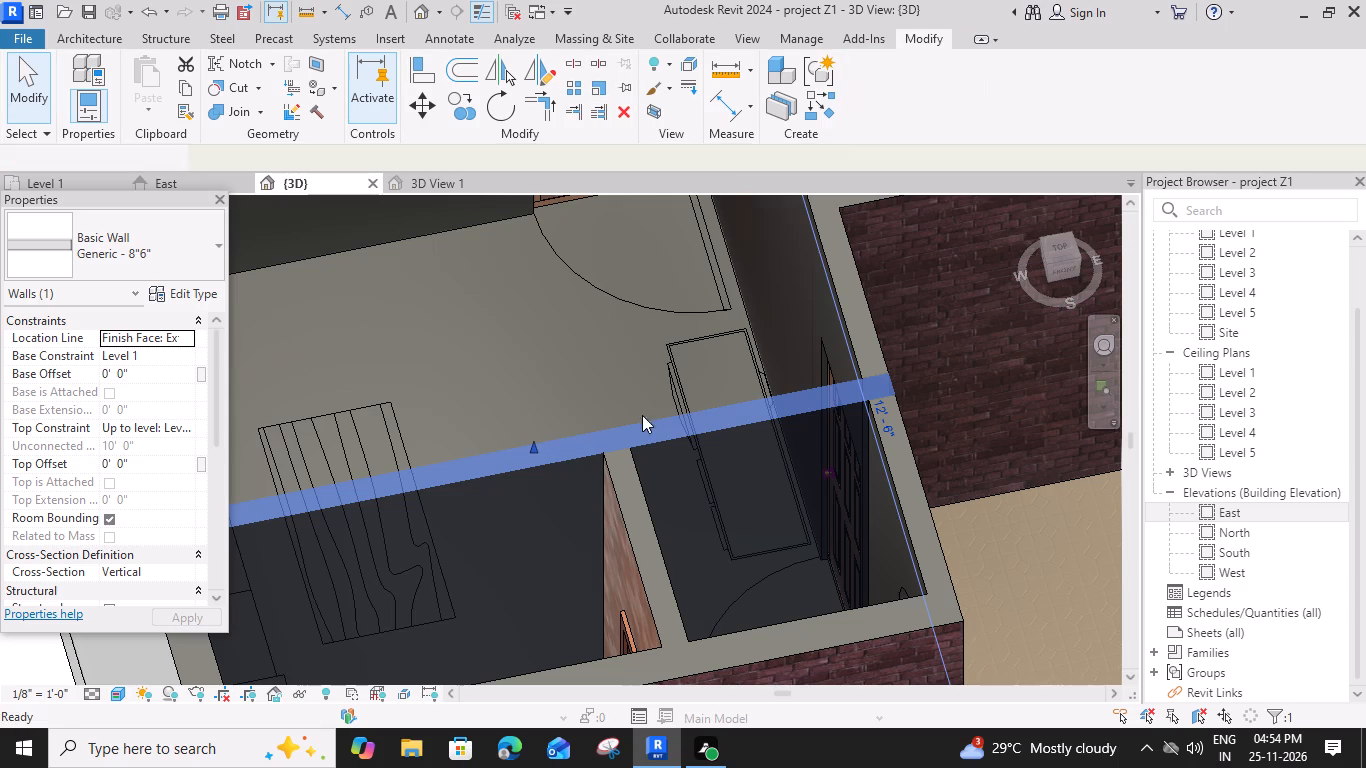
{"action": "scroll", "coordinate": [619, 445], "scroll_direction": "up", "scroll_amount": 4}
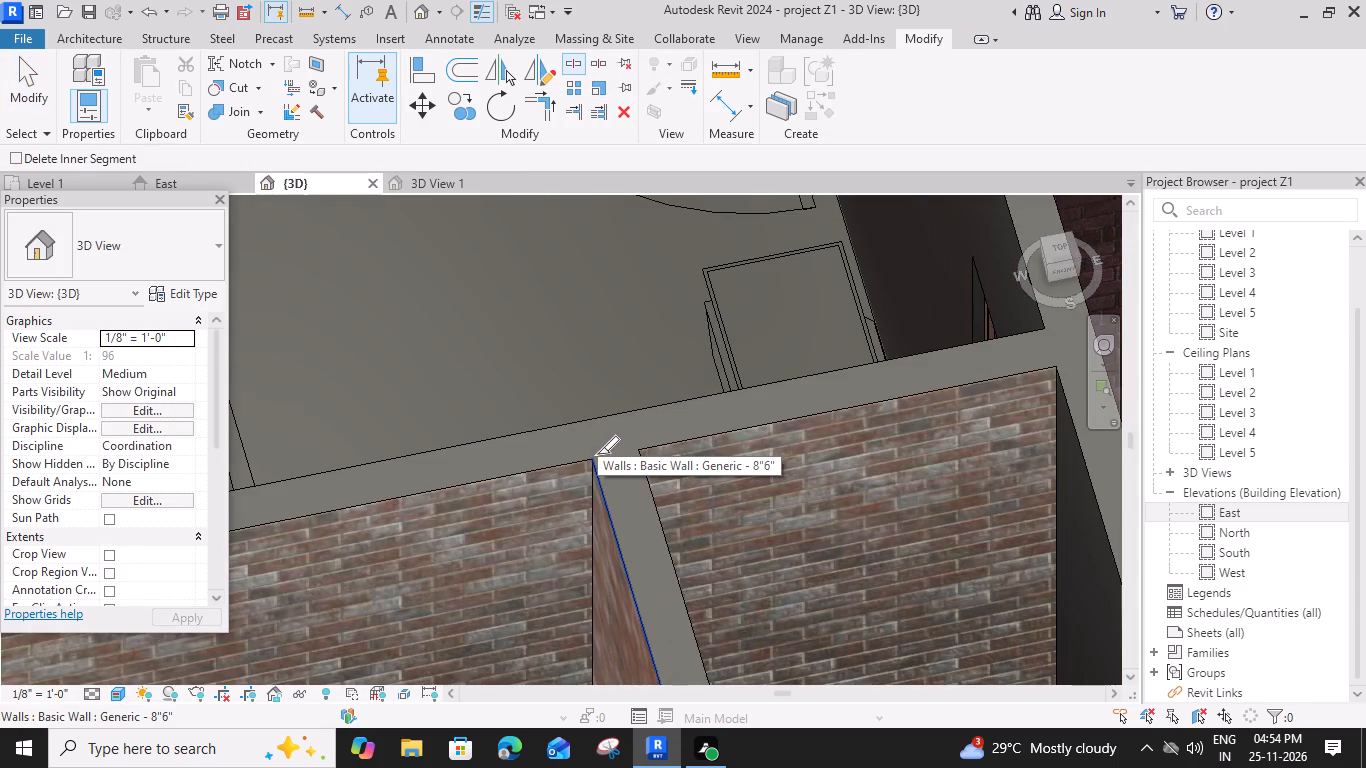
{"action": "left_click", "coordinate": [597, 454]}
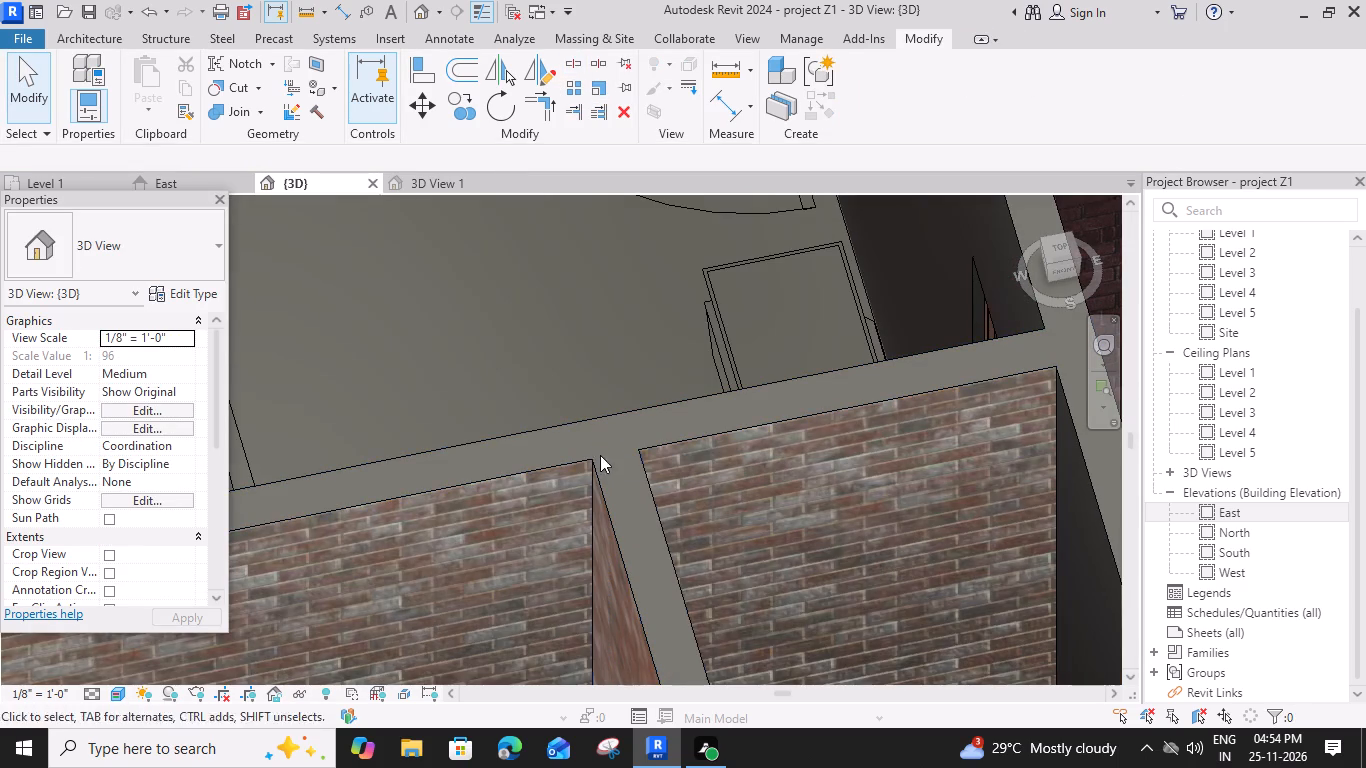
{"action": "left_click", "coordinate": [574, 58]}
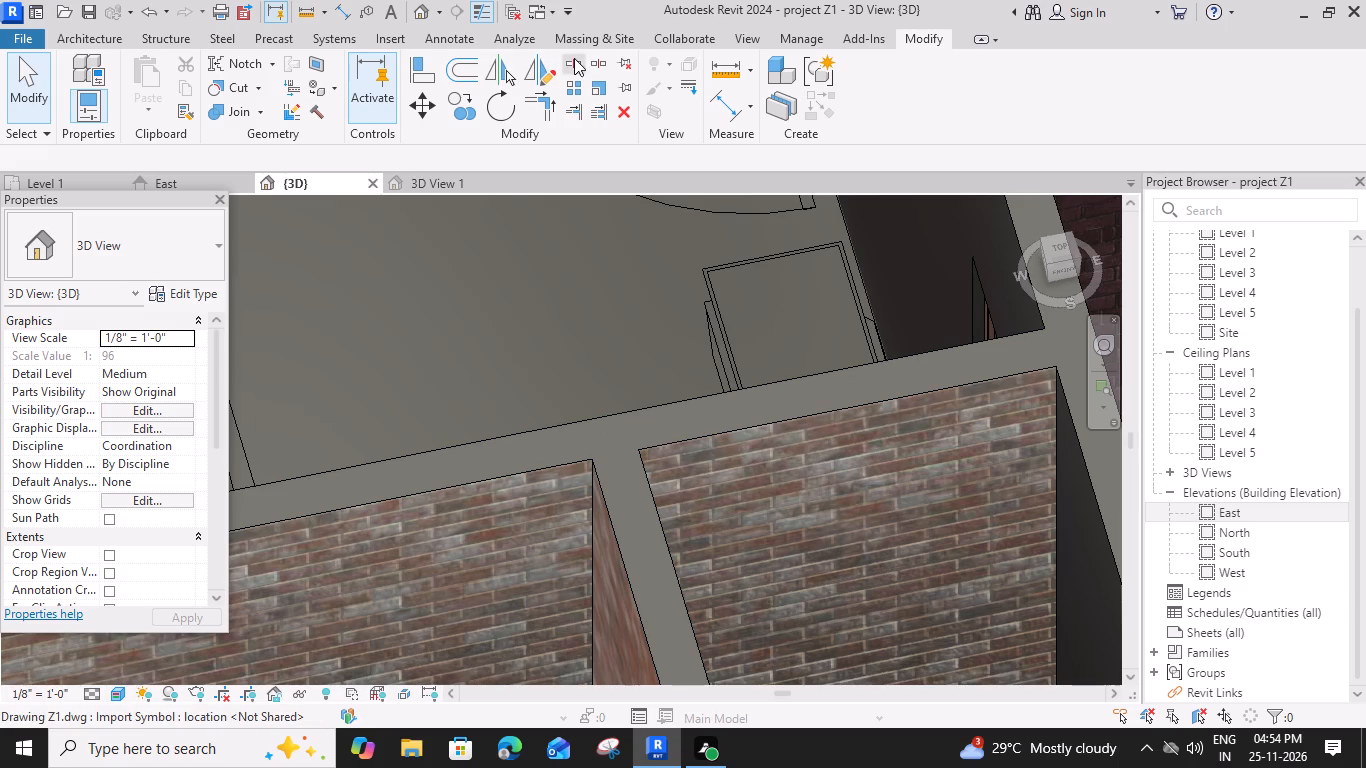
{"action": "left_click", "coordinate": [591, 437]}
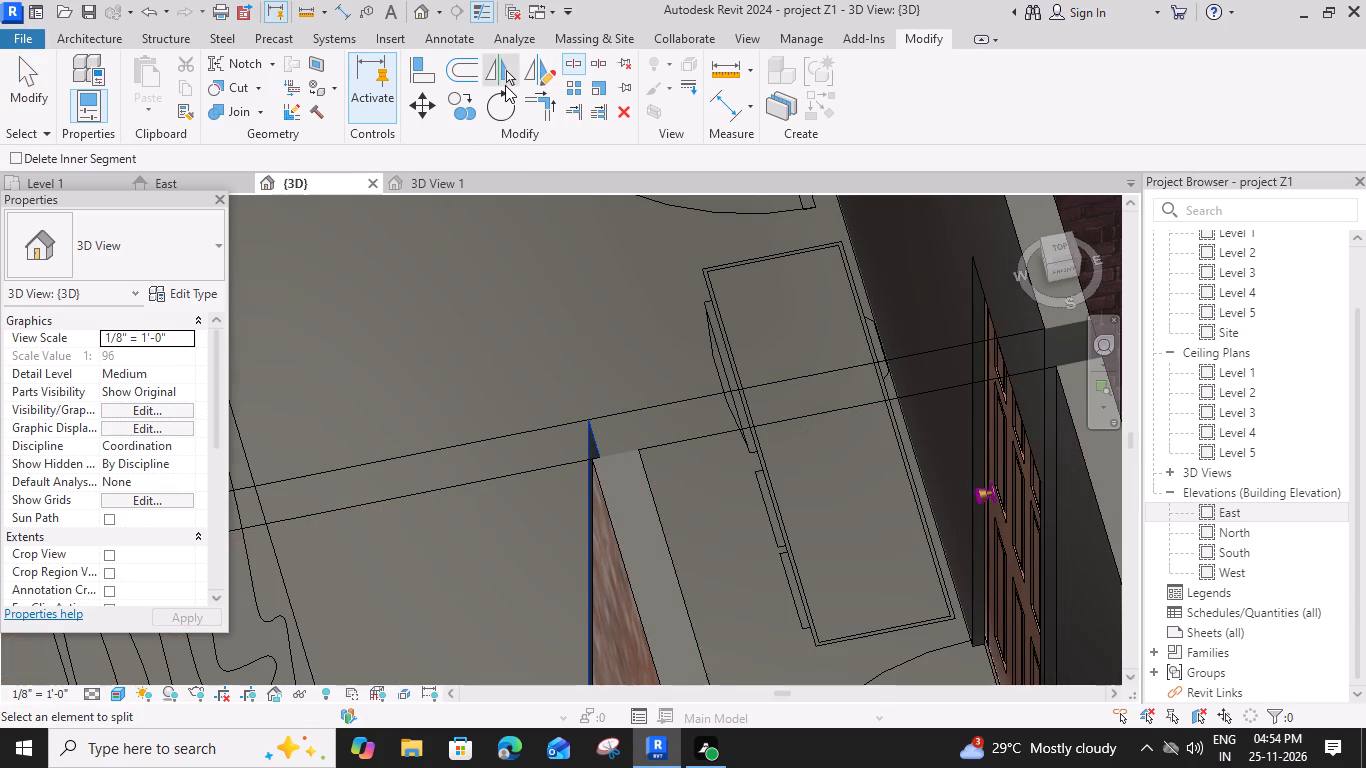
Split the painted outer end wall at its junction with the long wall behind the small rooms.
{"action": "scroll", "coordinate": [561, 450], "scroll_direction": "down", "scroll_amount": 1}
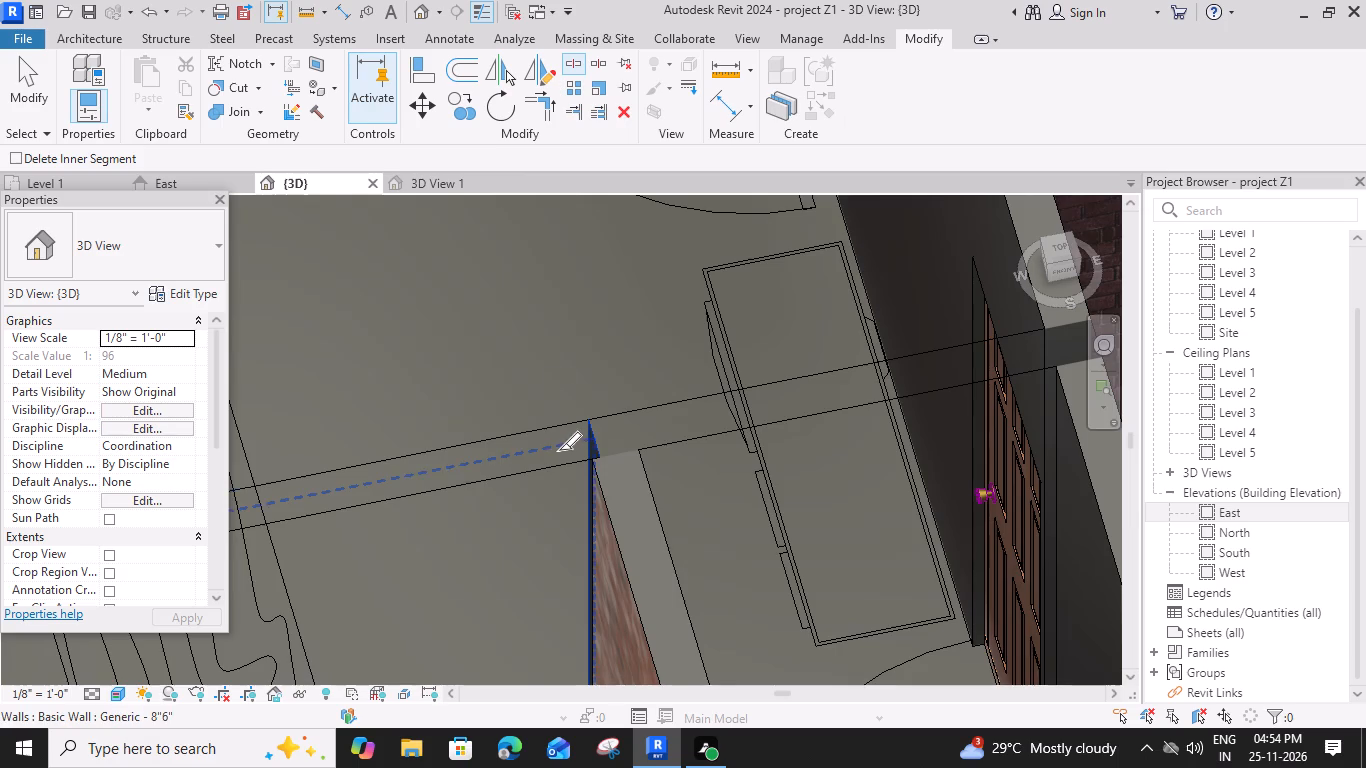
{"action": "scroll", "coordinate": [559, 450], "scroll_direction": "down", "scroll_amount": 3}
{"action": "middle_click_drag", "start_coordinate": [467, 423], "coordinate": [879, 407]}
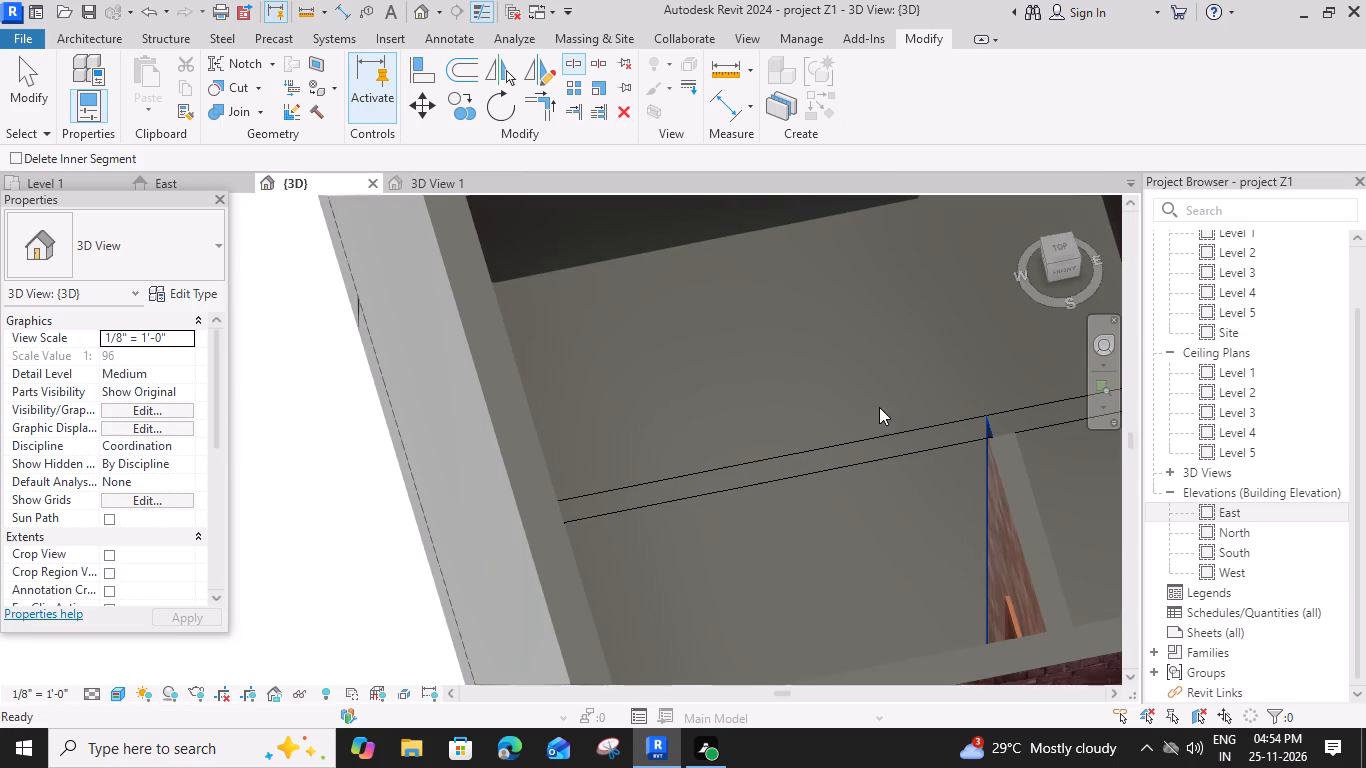
{"action": "scroll", "coordinate": [551, 506], "scroll_direction": "up", "scroll_amount": 3}
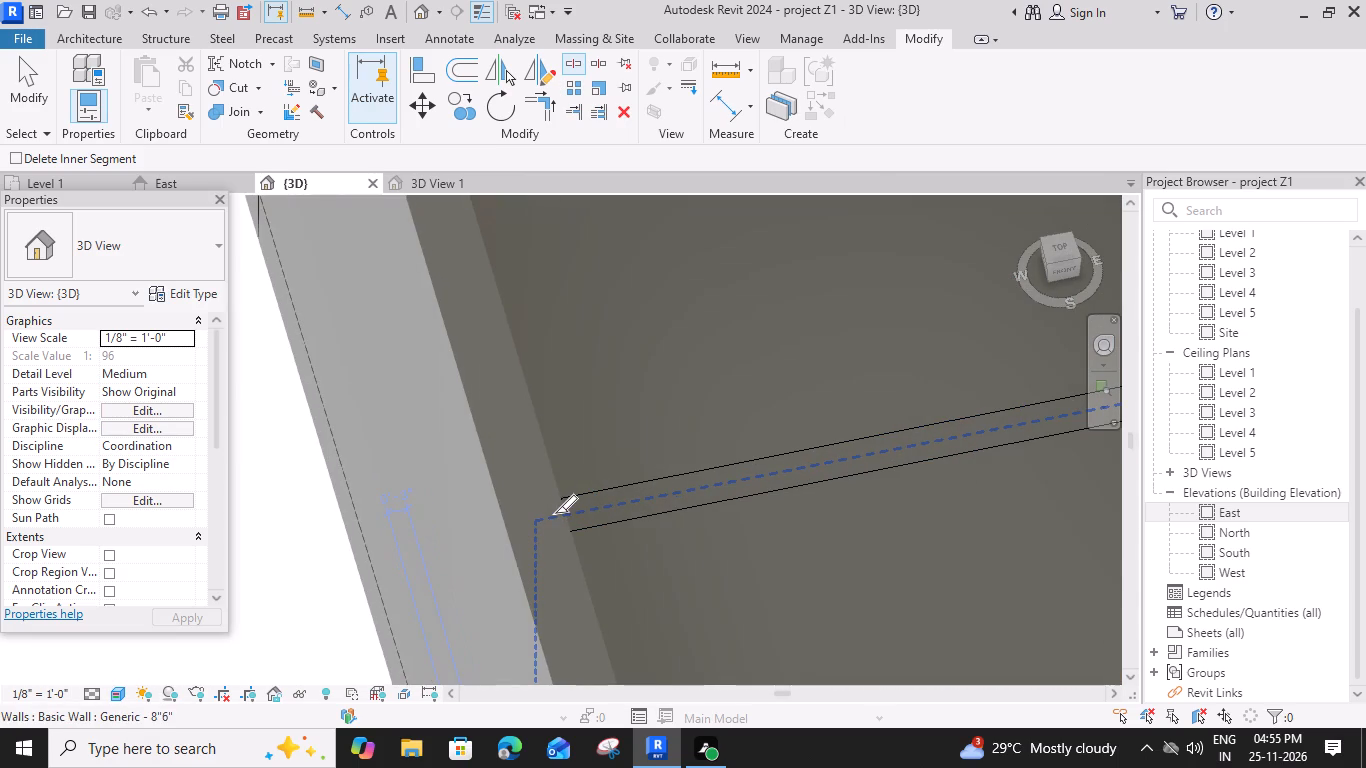
{"action": "middle_click_drag", "start_coordinate": [587, 510], "coordinate": [503, 493], "text": "shift"}
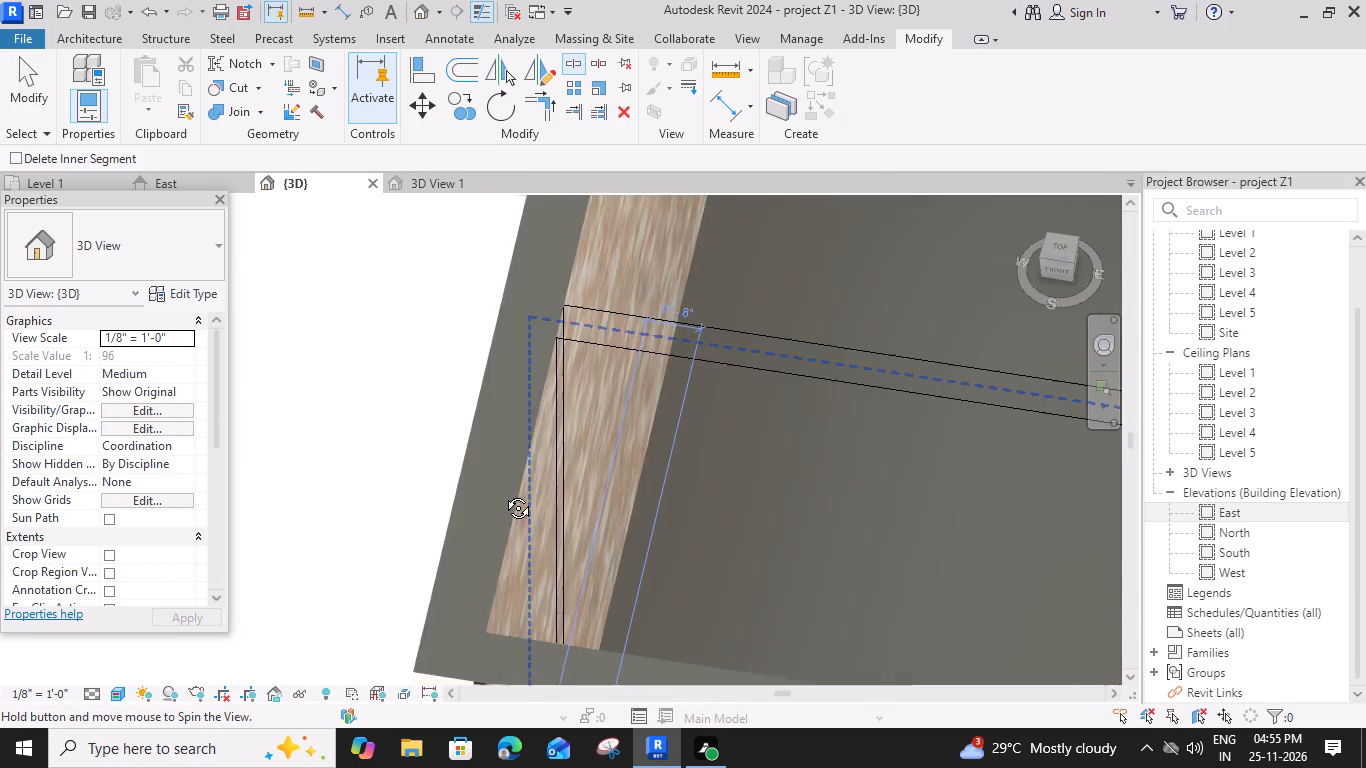
{"action": "middle_click_drag", "start_coordinate": [503, 493], "coordinate": [495, 486], "text": "shift"}
{"action": "middle_click_drag", "start_coordinate": [613, 318], "coordinate": [649, 485]}
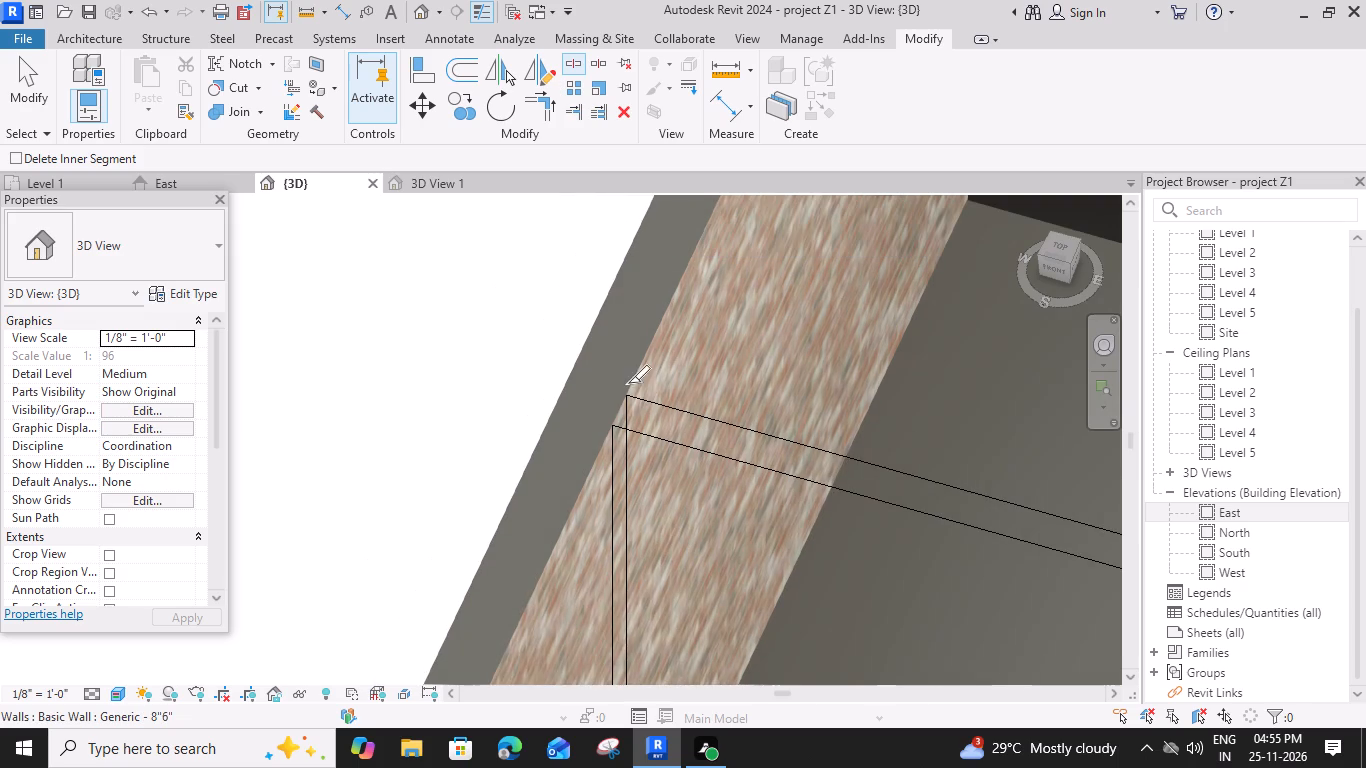
{"action": "scroll", "coordinate": [623, 406], "scroll_direction": "up", "scroll_amount": 3}
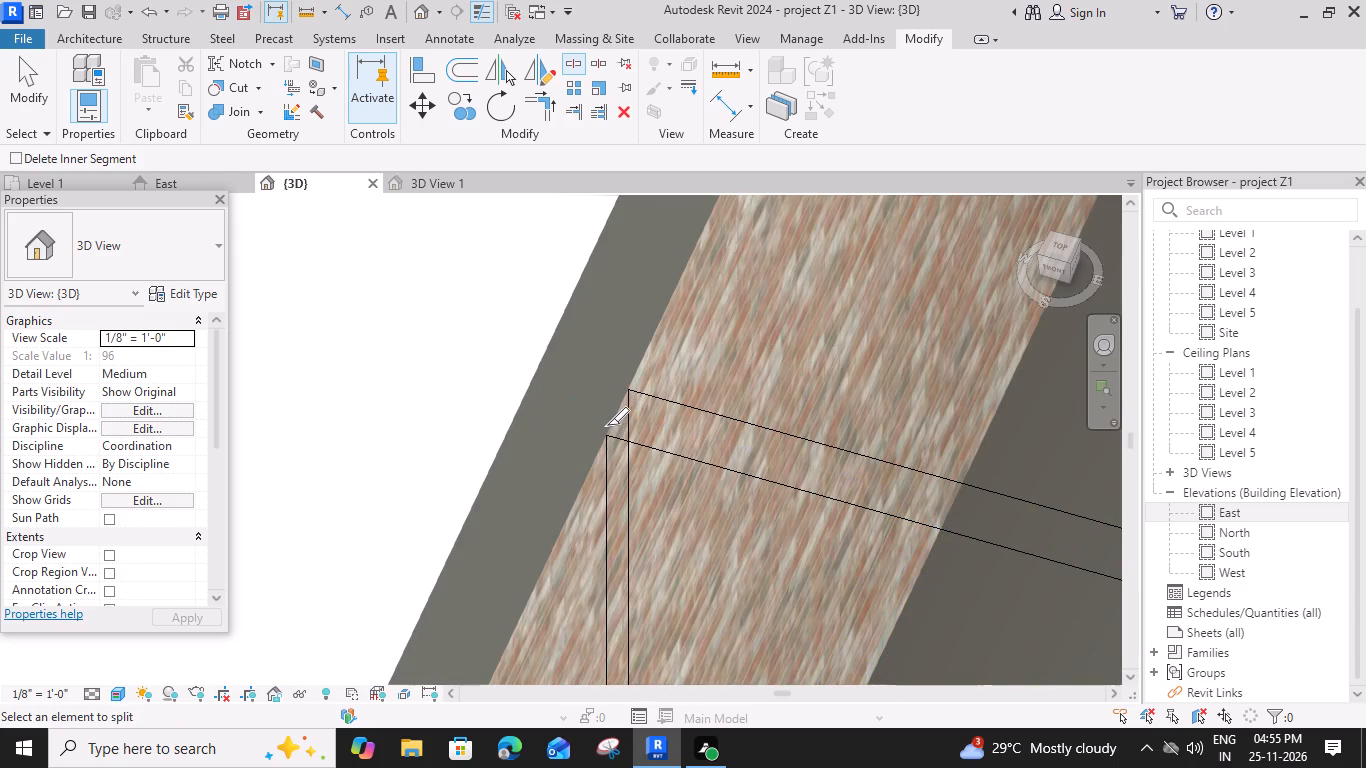
{"action": "left_click", "coordinate": [610, 410]}
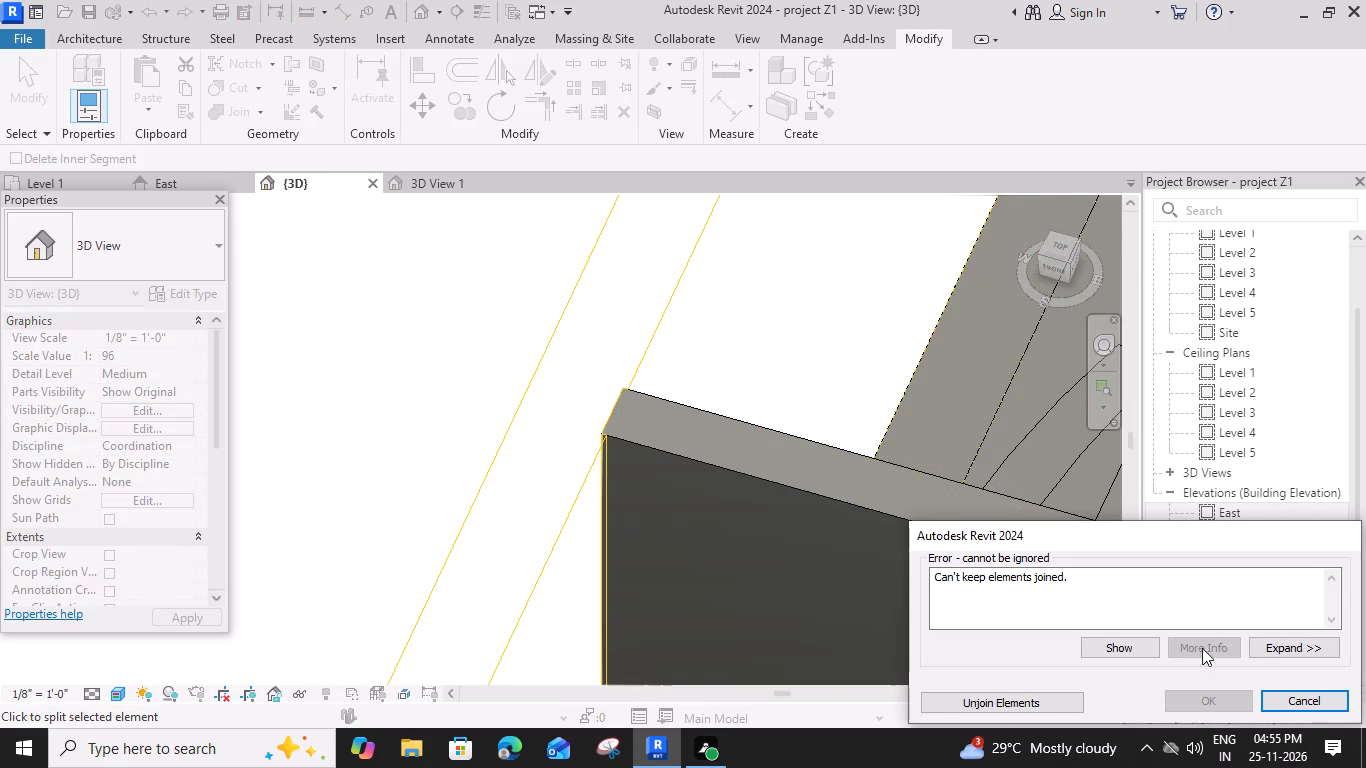
{"action": "left_click", "coordinate": [1289, 701]}
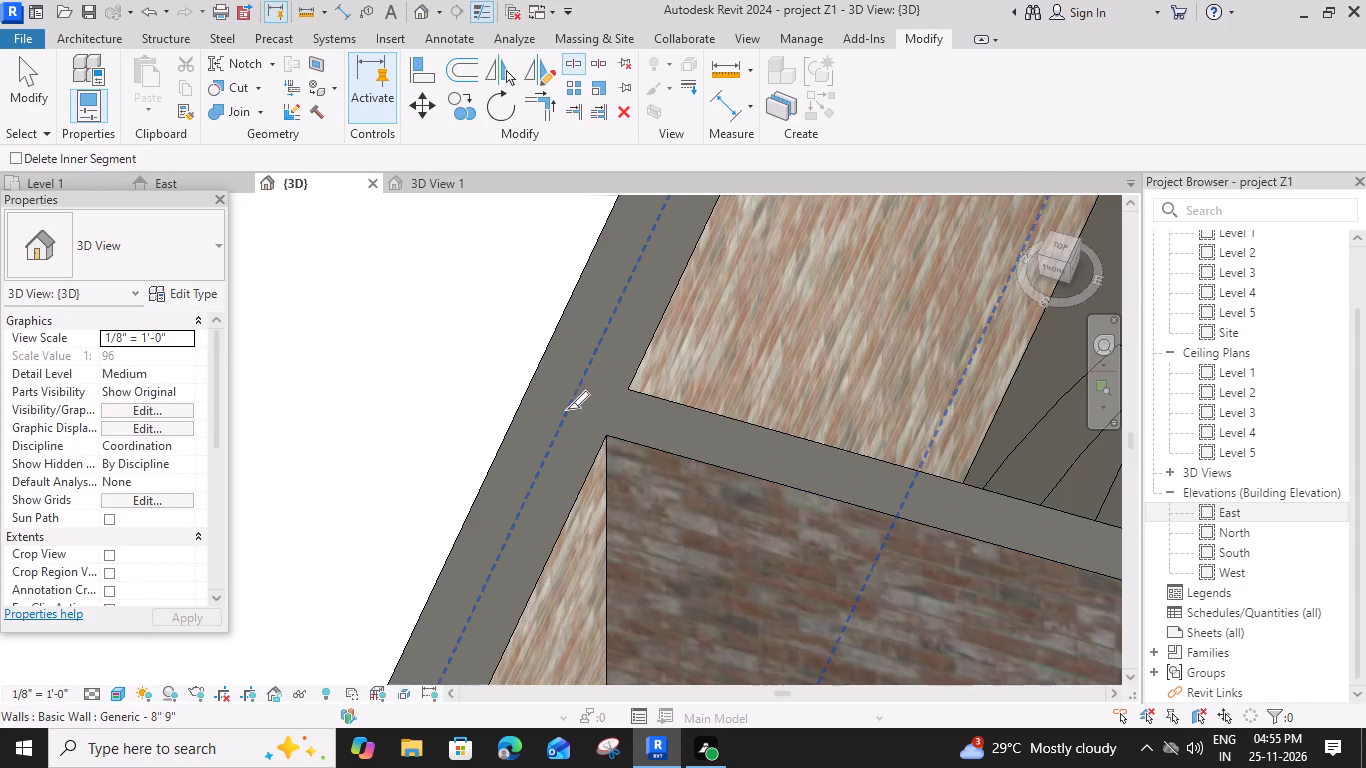
{"action": "left_click", "coordinate": [562, 420]}
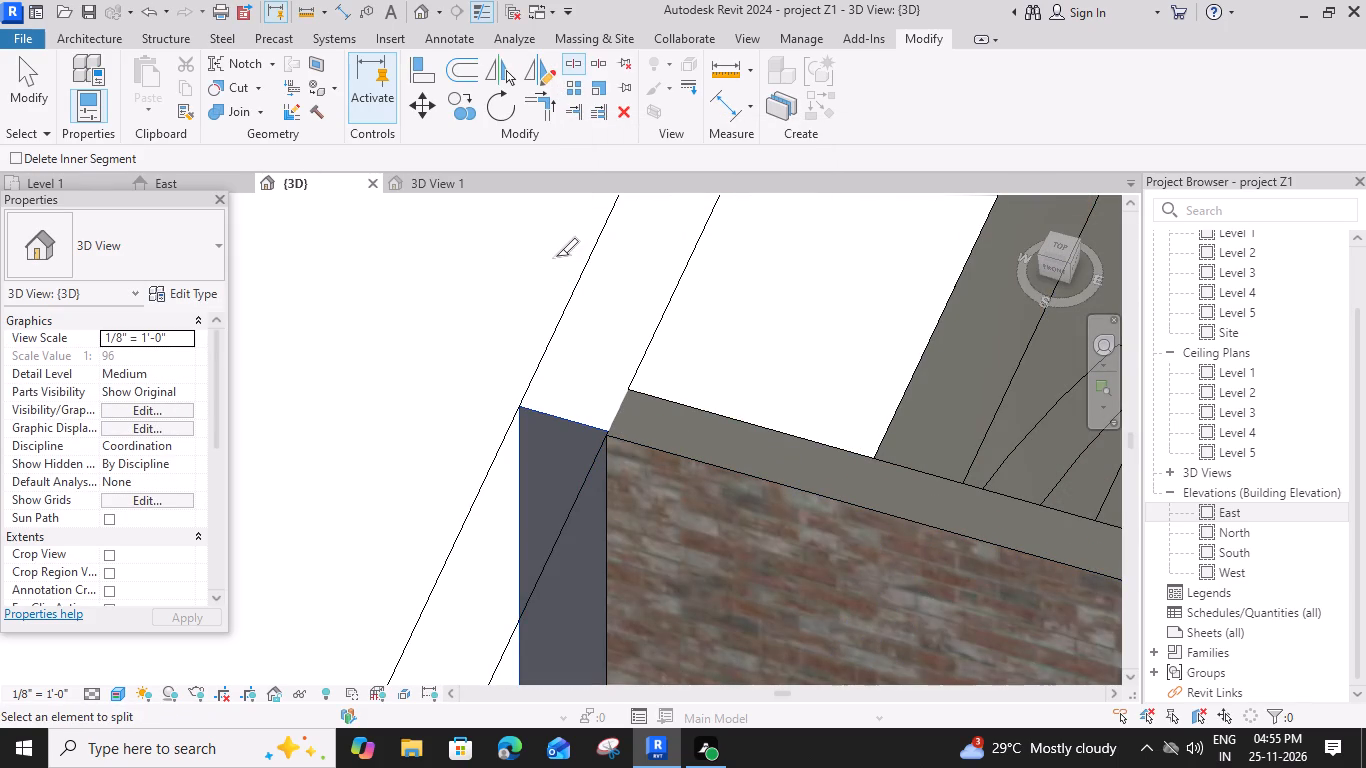
{"action": "key", "text": "Escape"}
Remove the WALL 2 paint from the outer end wall's face in the drawing room and the long partition's face in the basin room.
{"action": "left_click", "coordinate": [335, 85]}
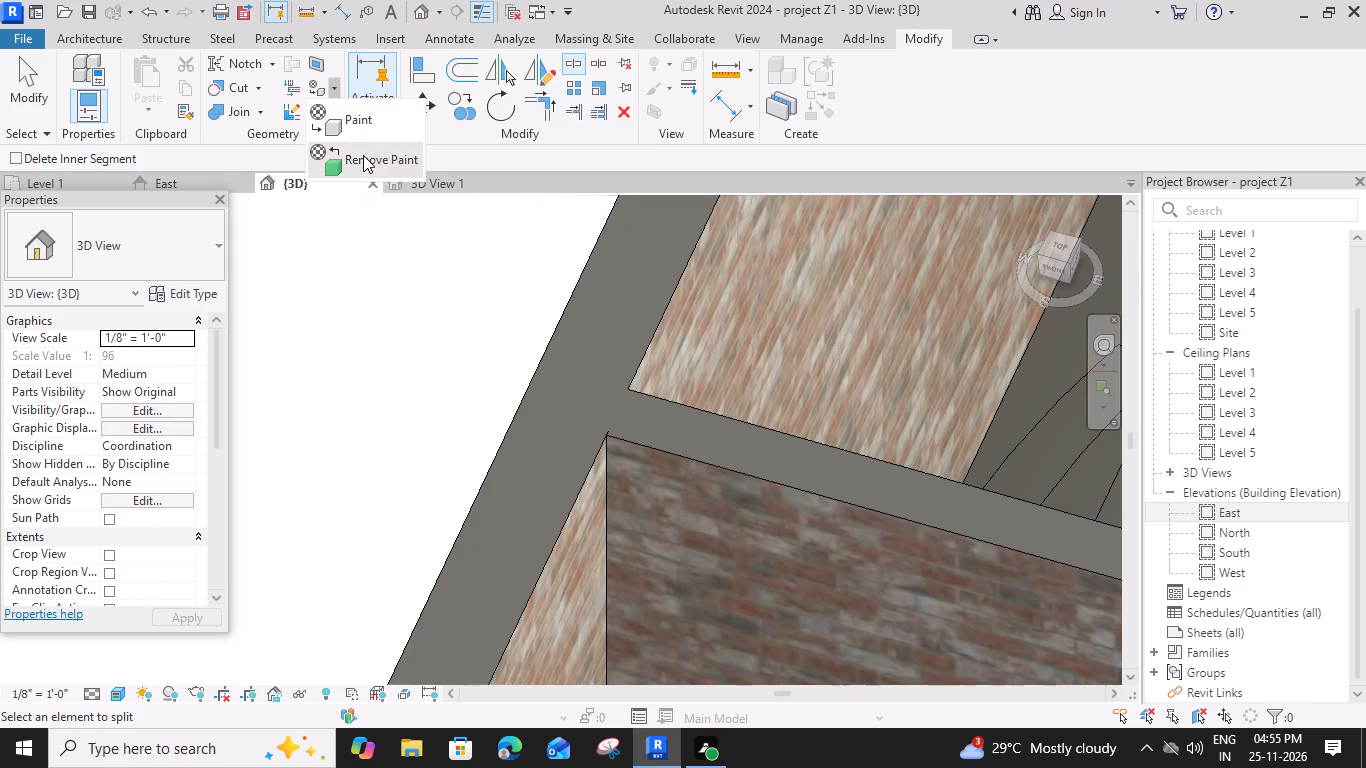
{"action": "left_click", "coordinate": [363, 155]}
{"action": "left_click", "coordinate": [814, 327]}
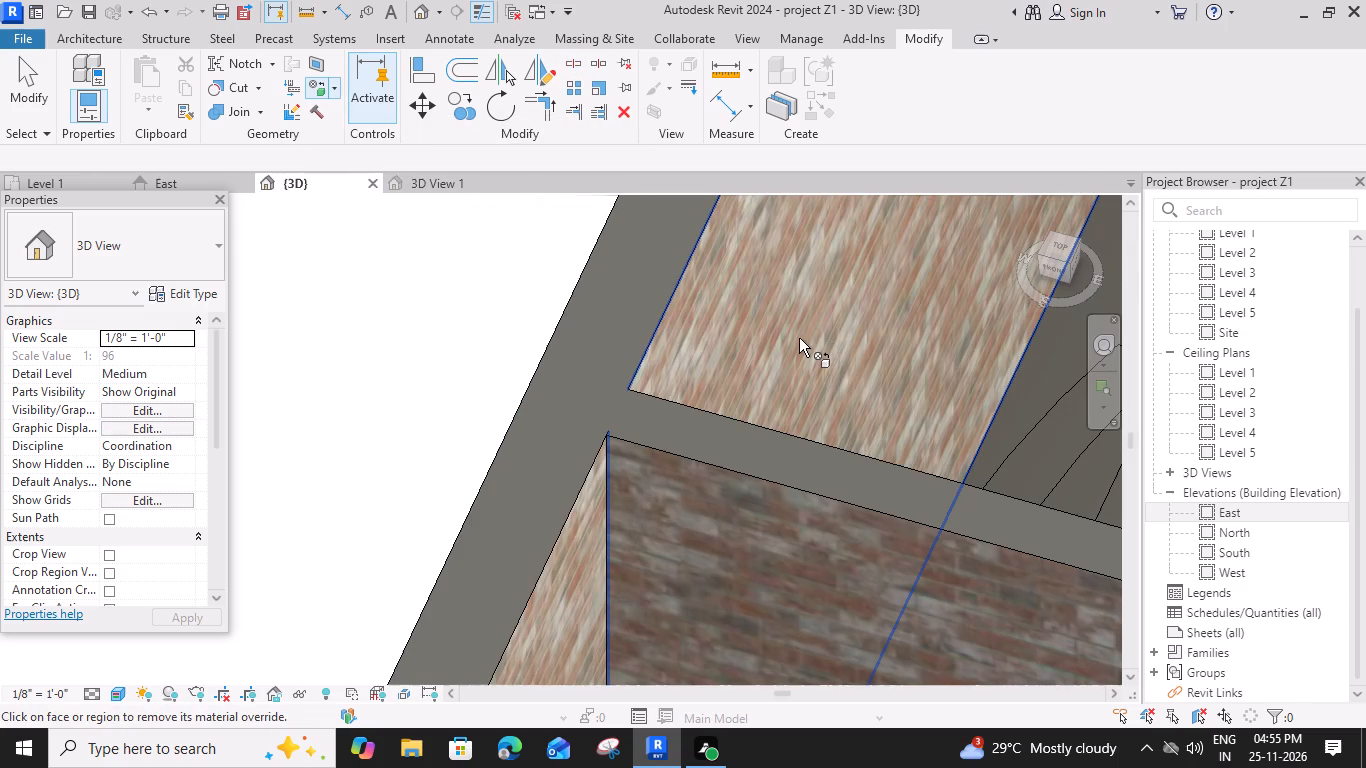
{"action": "scroll", "coordinate": [799, 338], "scroll_direction": "down", "scroll_amount": 6}
{"action": "middle_click_drag", "start_coordinate": [799, 454], "coordinate": [385, 325]}
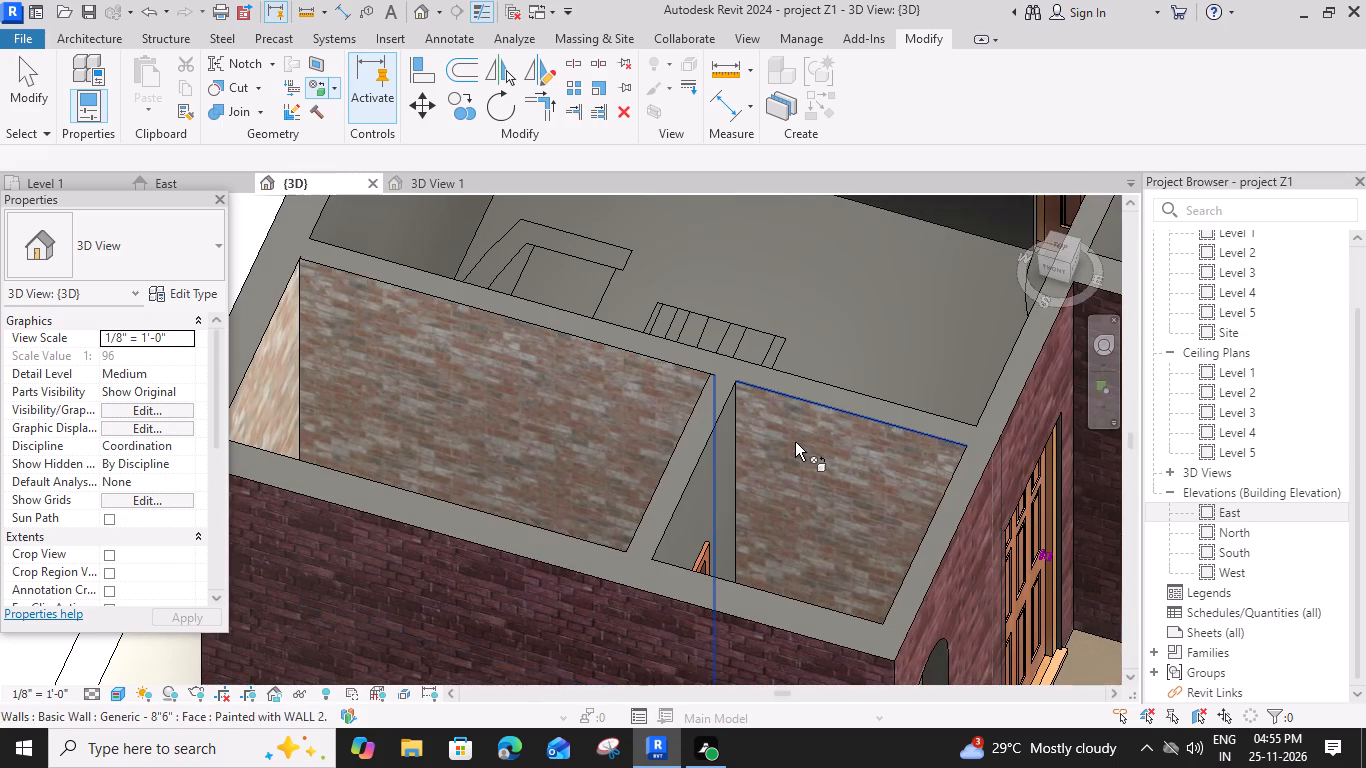
{"action": "left_click", "coordinate": [795, 442]}
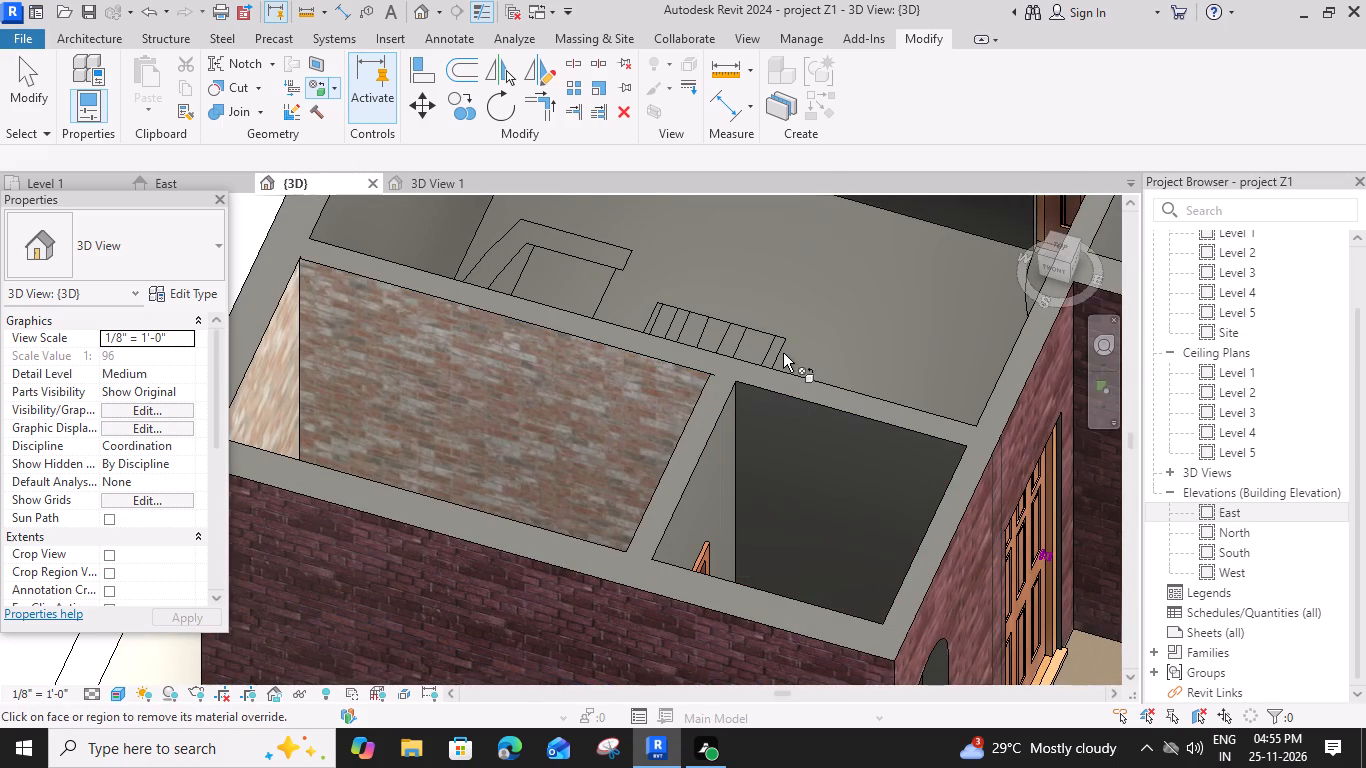
{"action": "key", "text": "Escape"}
Examine the painted small rooms, the parking-side facade and the unpainted room interiors from several angles around the house.
{"action": "scroll", "coordinate": [784, 341], "scroll_direction": "down", "scroll_amount": 6}
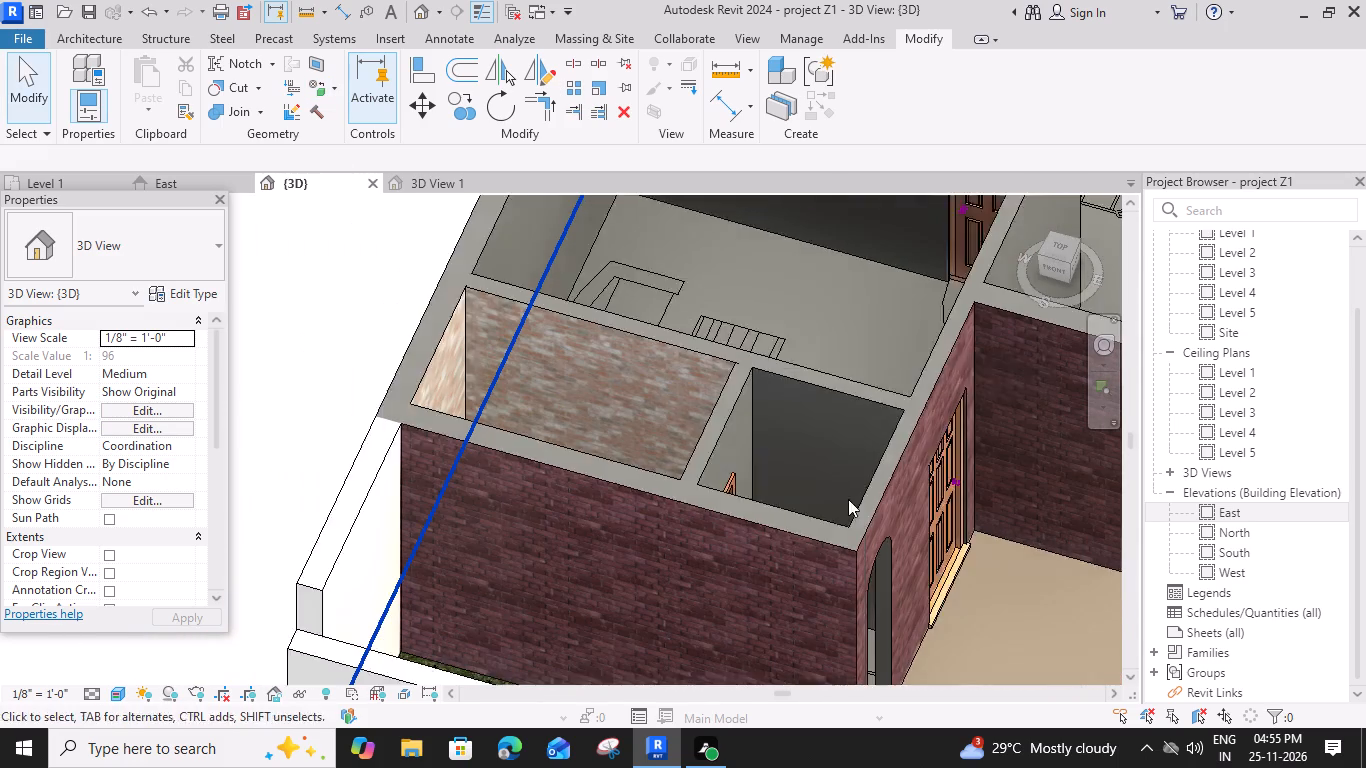
{"action": "middle_click_drag", "start_coordinate": [887, 493], "coordinate": [861, 440], "text": "shift"}
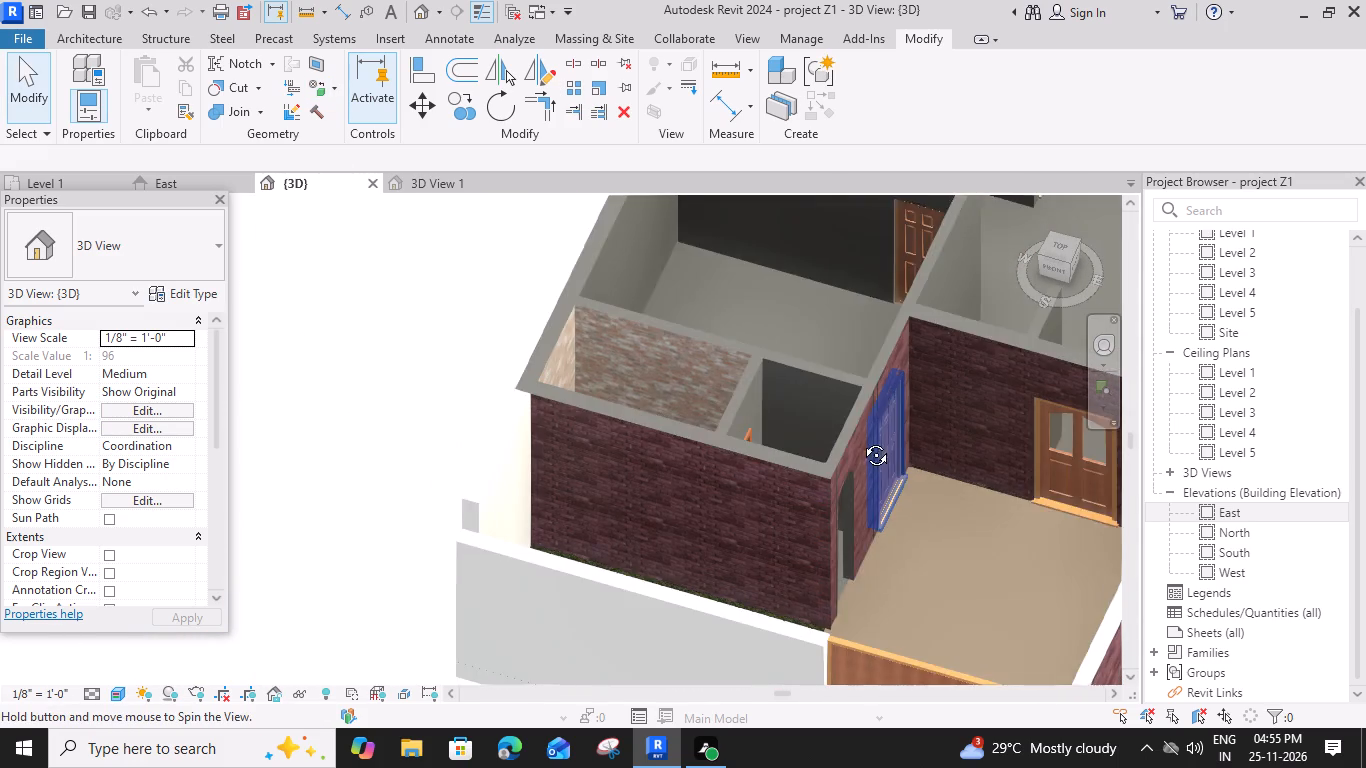
{"action": "middle_click_drag", "start_coordinate": [861, 440], "coordinate": [862, 366], "text": "shift"}
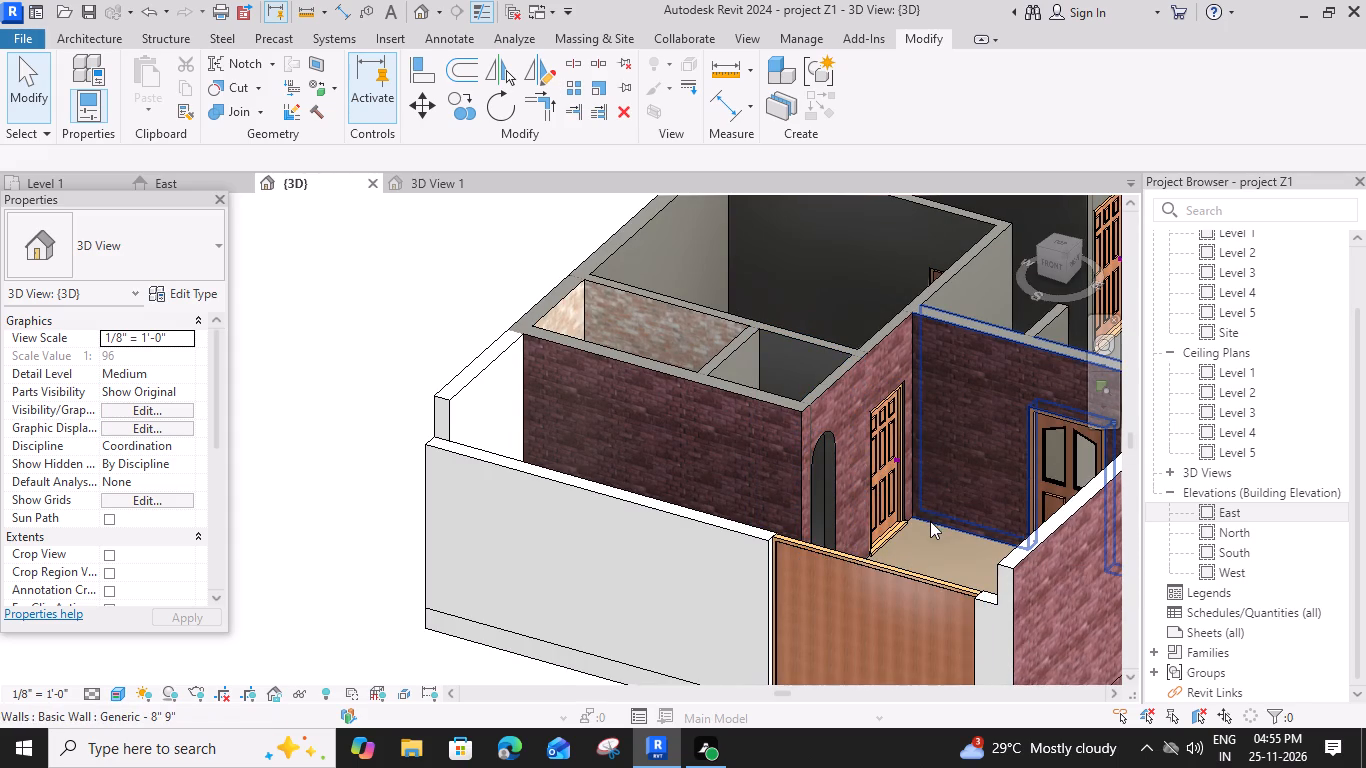
{"action": "middle_click_drag", "start_coordinate": [920, 442], "coordinate": [739, 514]}
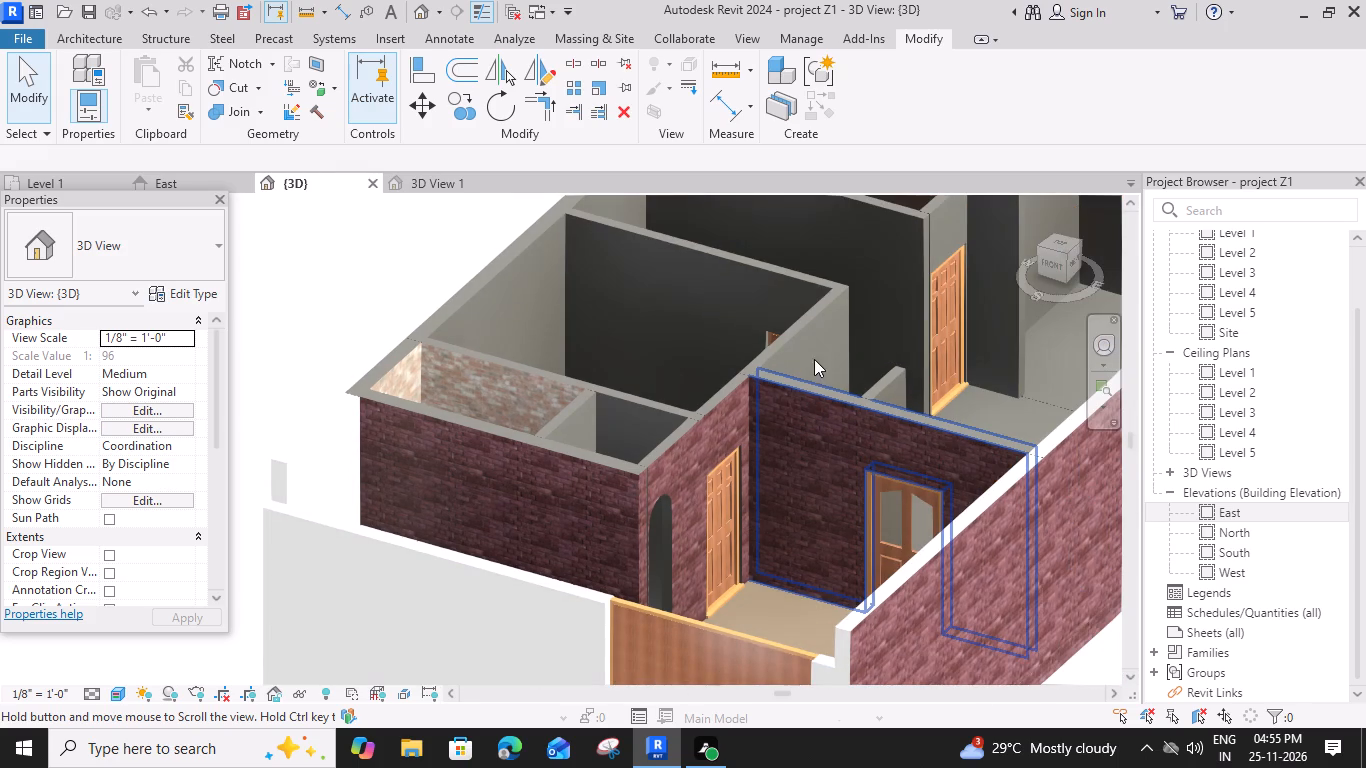
{"action": "middle_click_drag", "start_coordinate": [828, 354], "coordinate": [685, 415]}
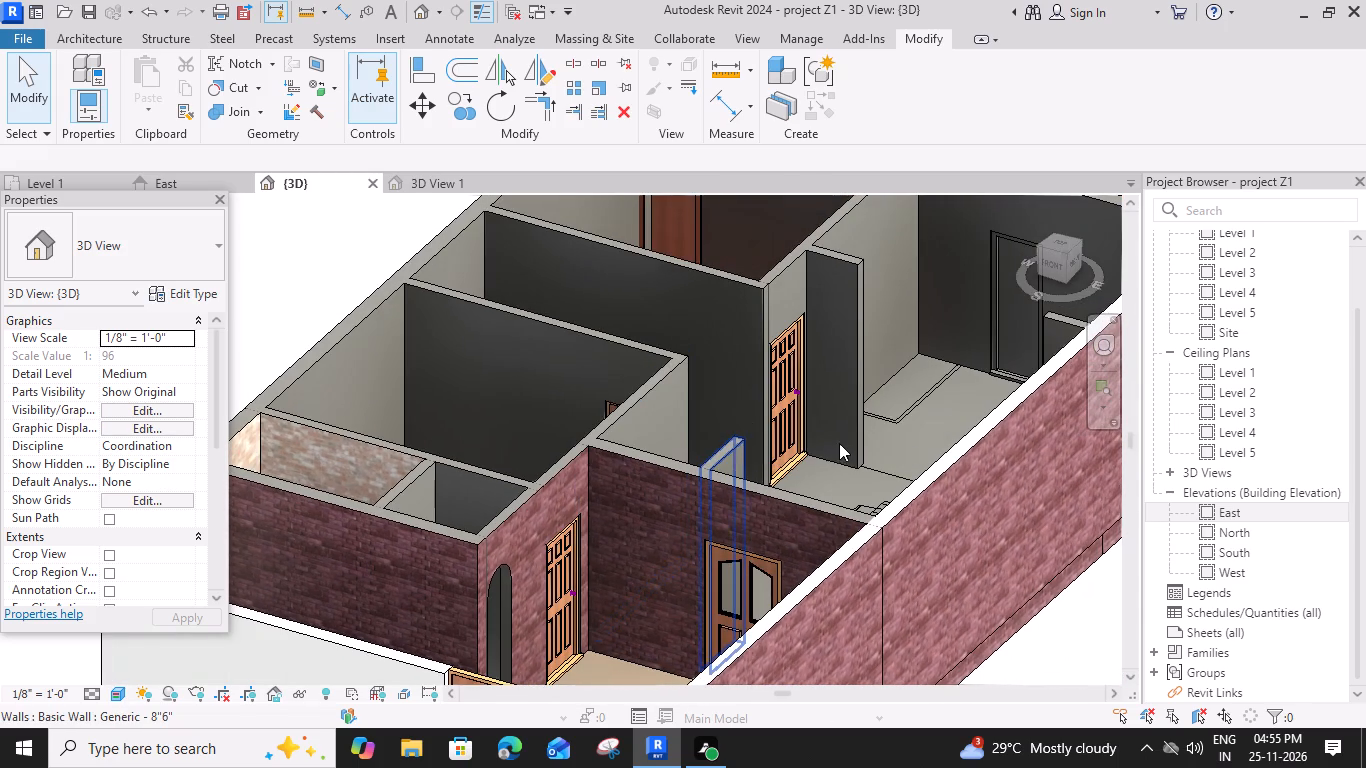
{"action": "middle_click_drag", "start_coordinate": [840, 437], "coordinate": [843, 406]}
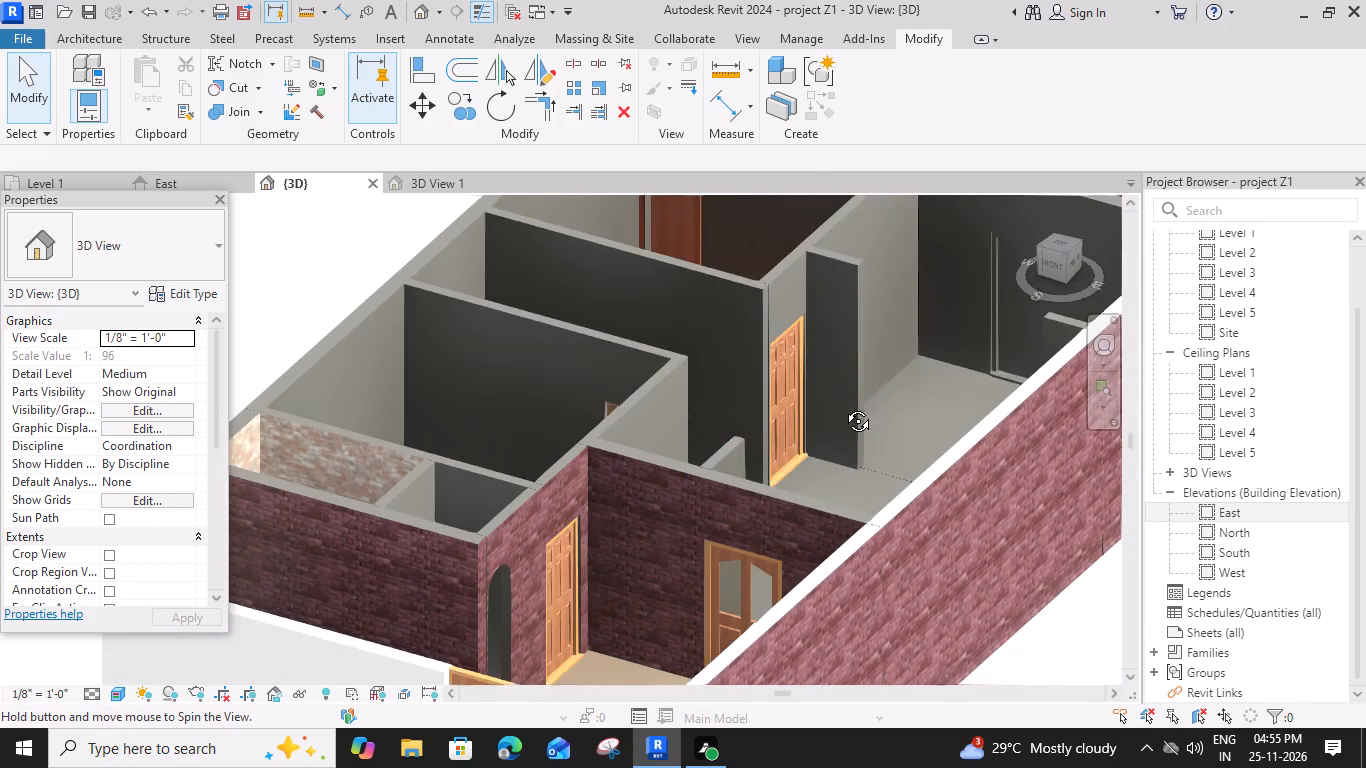
{"action": "middle_click_drag", "start_coordinate": [843, 406], "coordinate": [850, 382]}
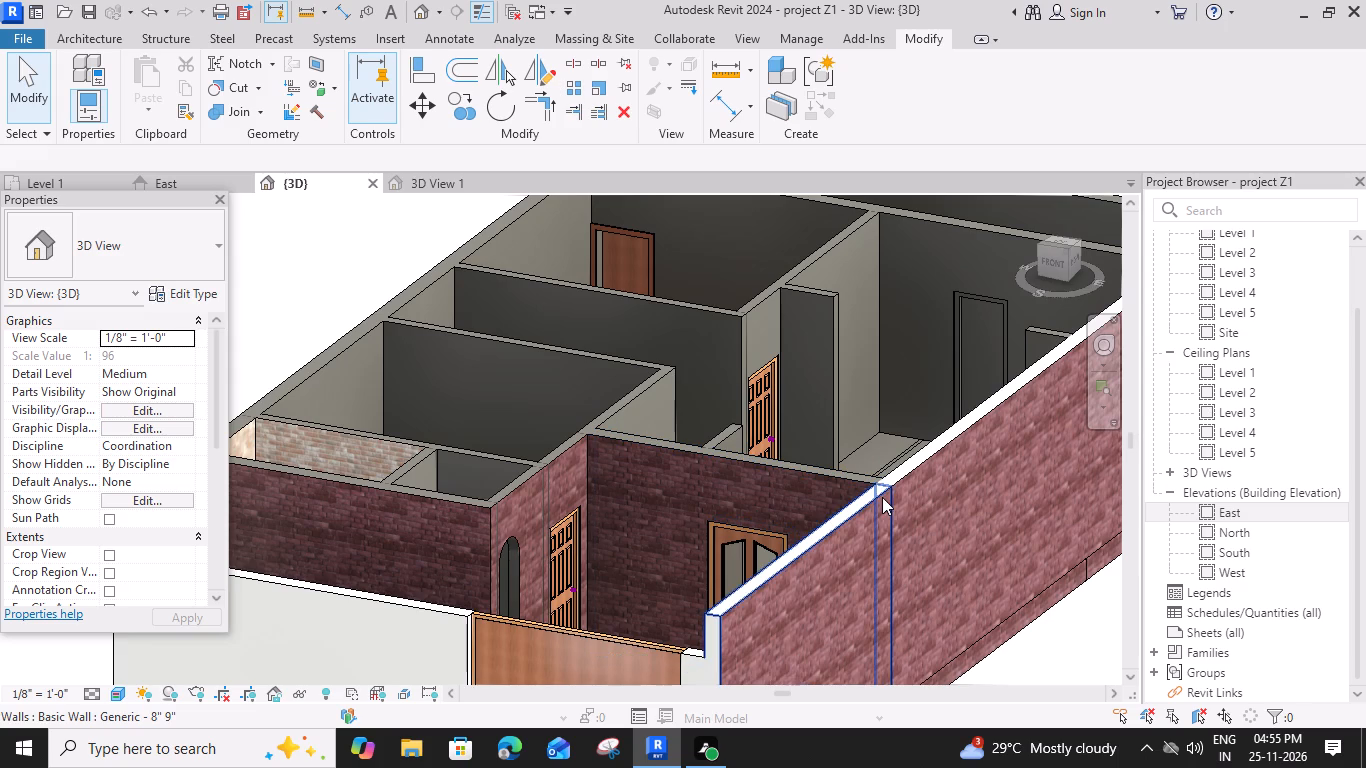
{"action": "scroll", "coordinate": [890, 470], "scroll_direction": "up", "scroll_amount": 3}
{"action": "scroll", "coordinate": [691, 483], "scroll_direction": "down", "scroll_amount": 4}
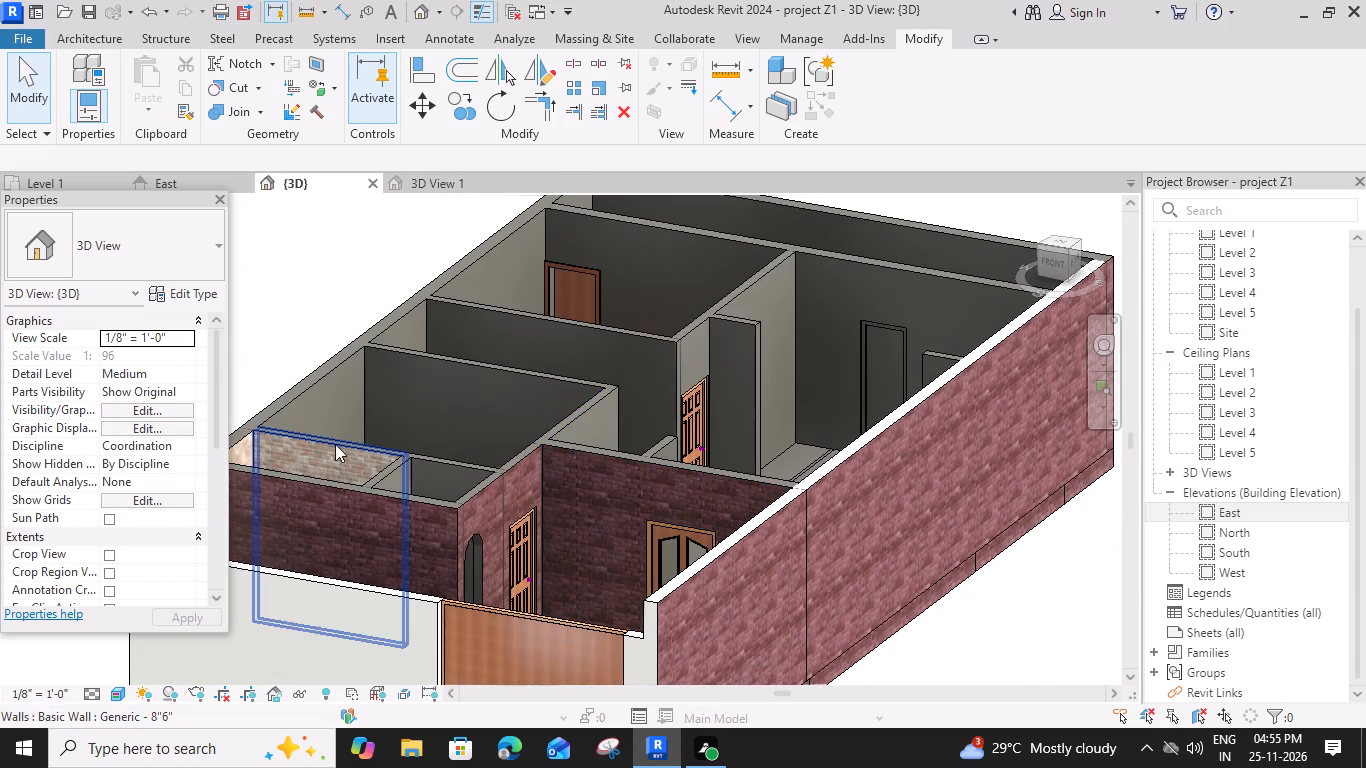
{"action": "middle_click_drag", "start_coordinate": [763, 400], "coordinate": [772, 383], "text": "shift"}
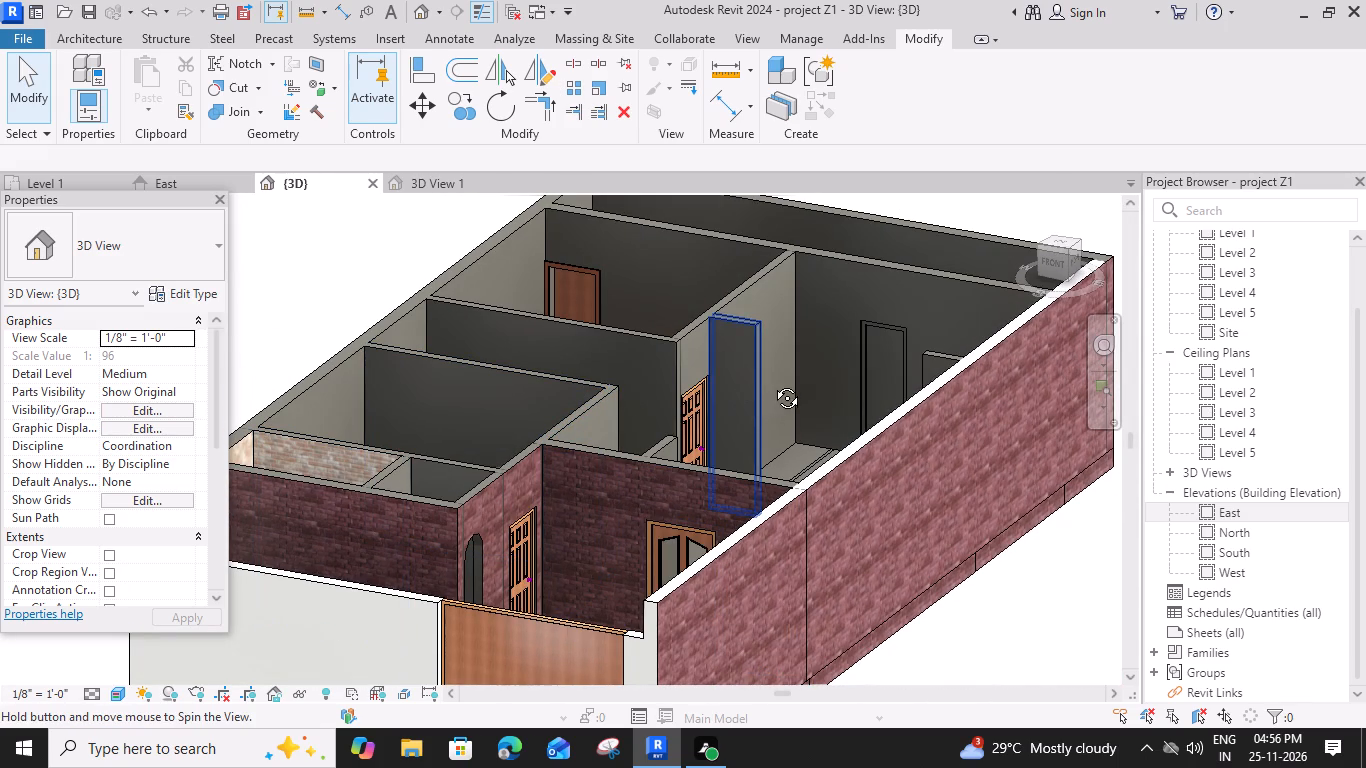
{"action": "middle_click_drag", "start_coordinate": [772, 383], "coordinate": [789, 324], "text": "shift"}
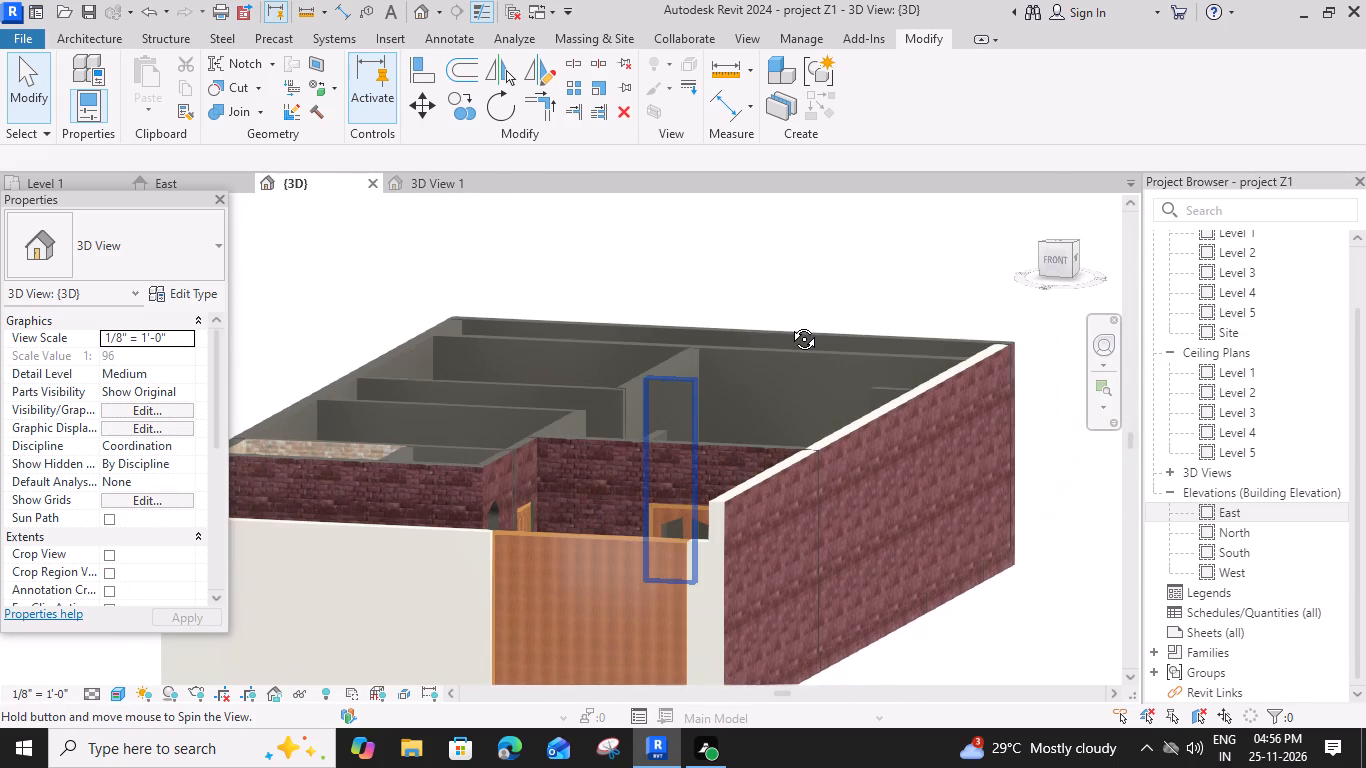
{"action": "middle_click_drag", "start_coordinate": [789, 324], "coordinate": [533, 546], "text": "shift"}
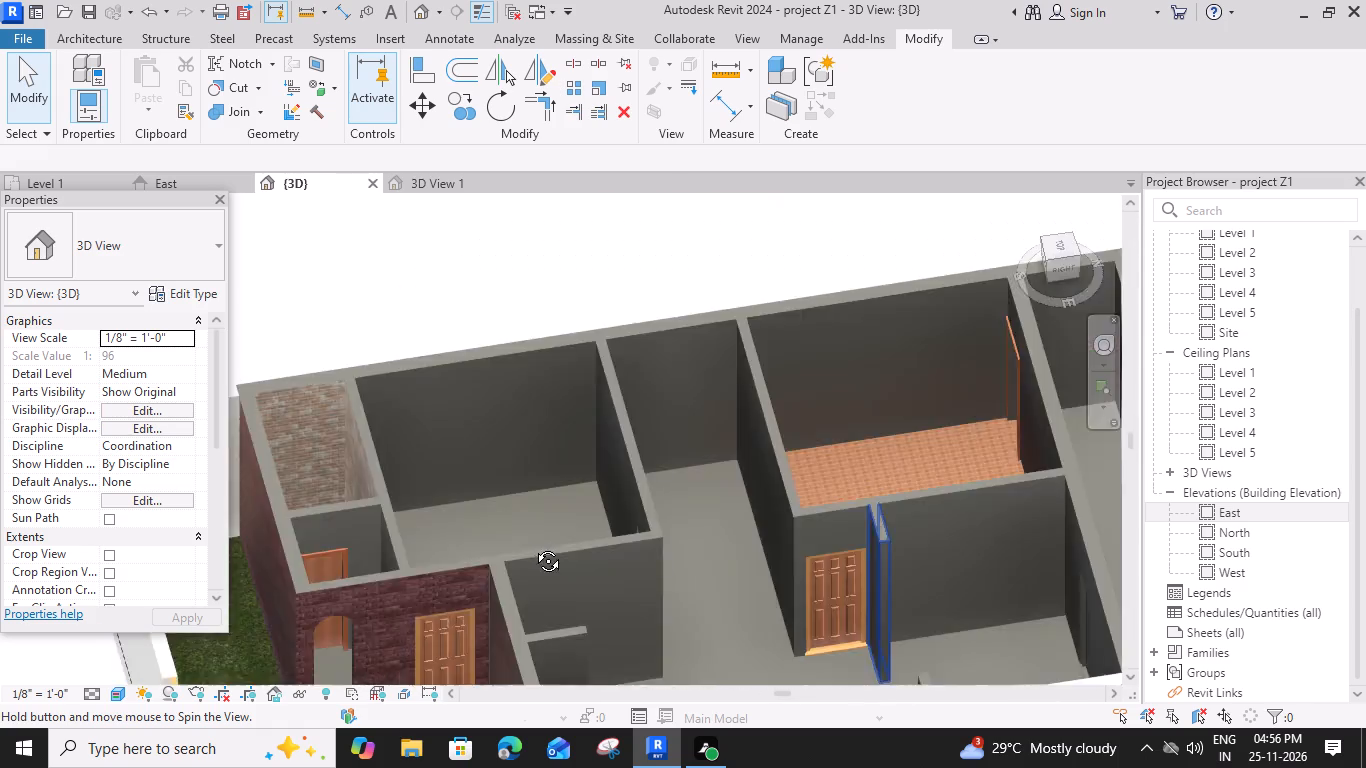
{"action": "middle_click_drag", "start_coordinate": [533, 546], "coordinate": [312, 447], "text": "shift"}
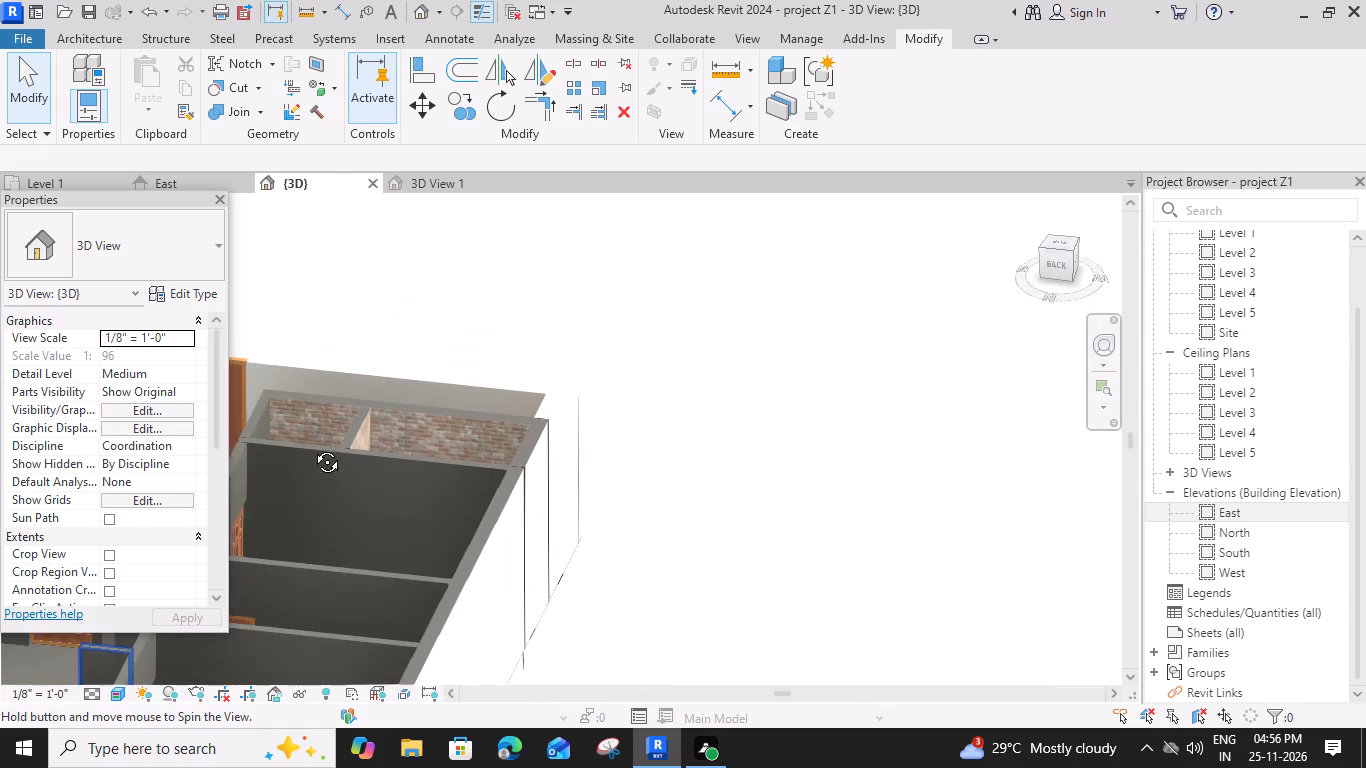
{"action": "middle_click_drag", "start_coordinate": [312, 447], "coordinate": [915, 491], "text": "shift"}
{"action": "middle_click_drag", "start_coordinate": [781, 469], "coordinate": [621, 514], "text": "shift"}
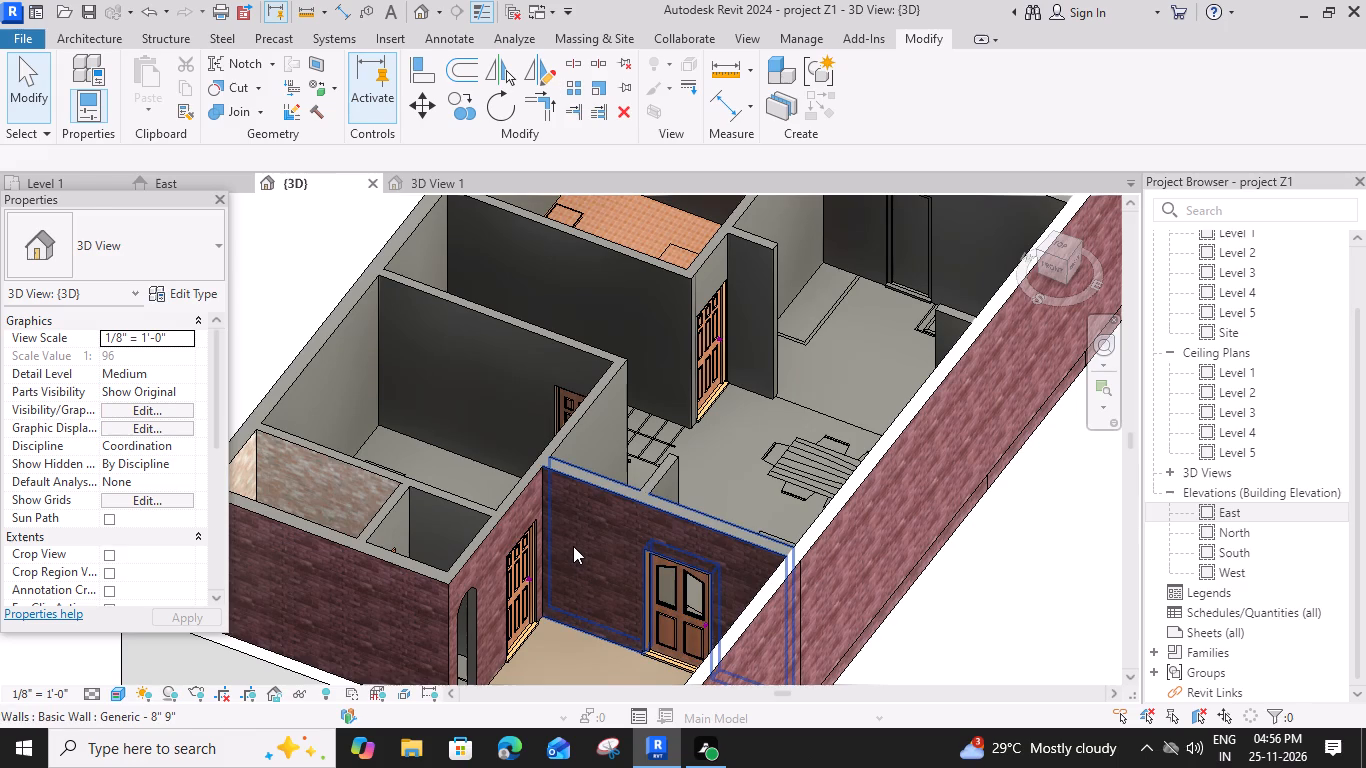
Switch to the Level 1 floor plan and set its visual style to Wireframe.
{"action": "left_click", "coordinate": [69, 188]}
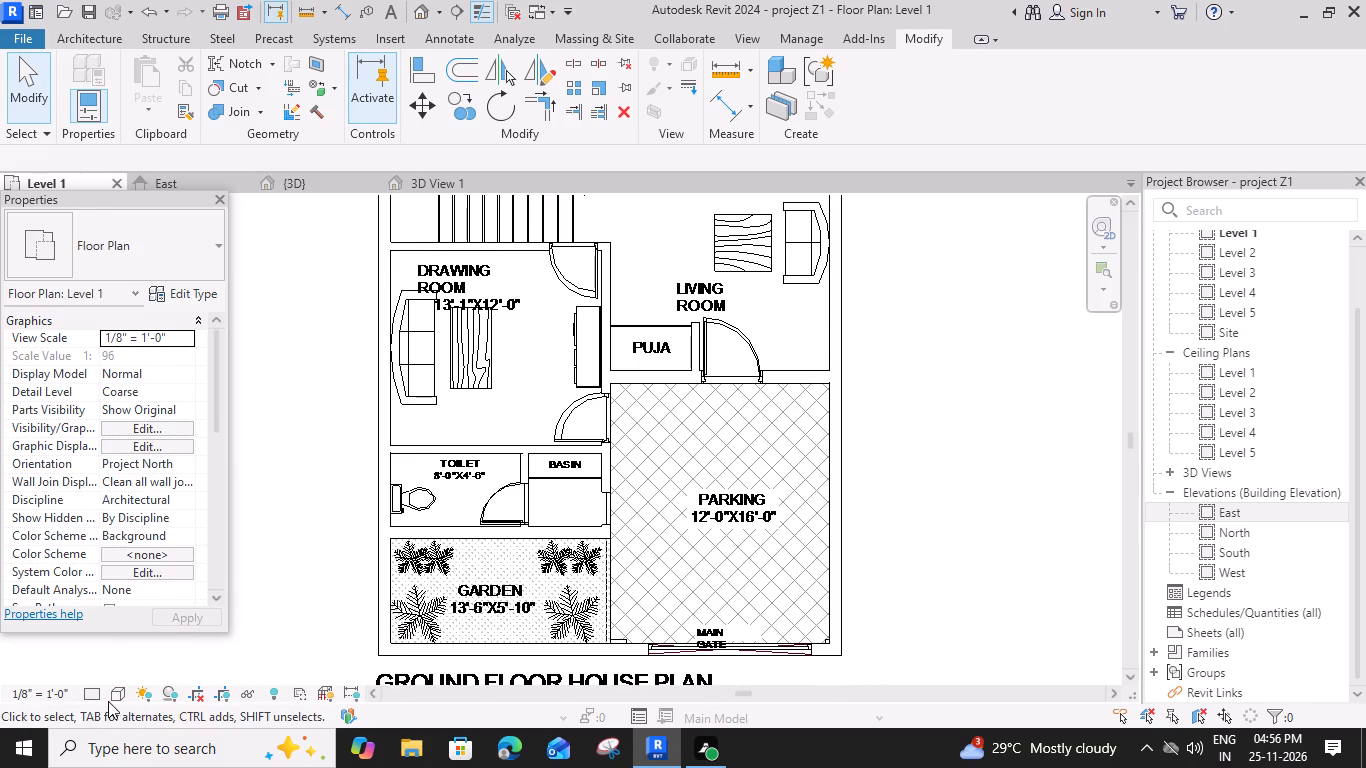
{"action": "left_click", "coordinate": [117, 703]}
{"action": "left_click", "coordinate": [116, 696]}
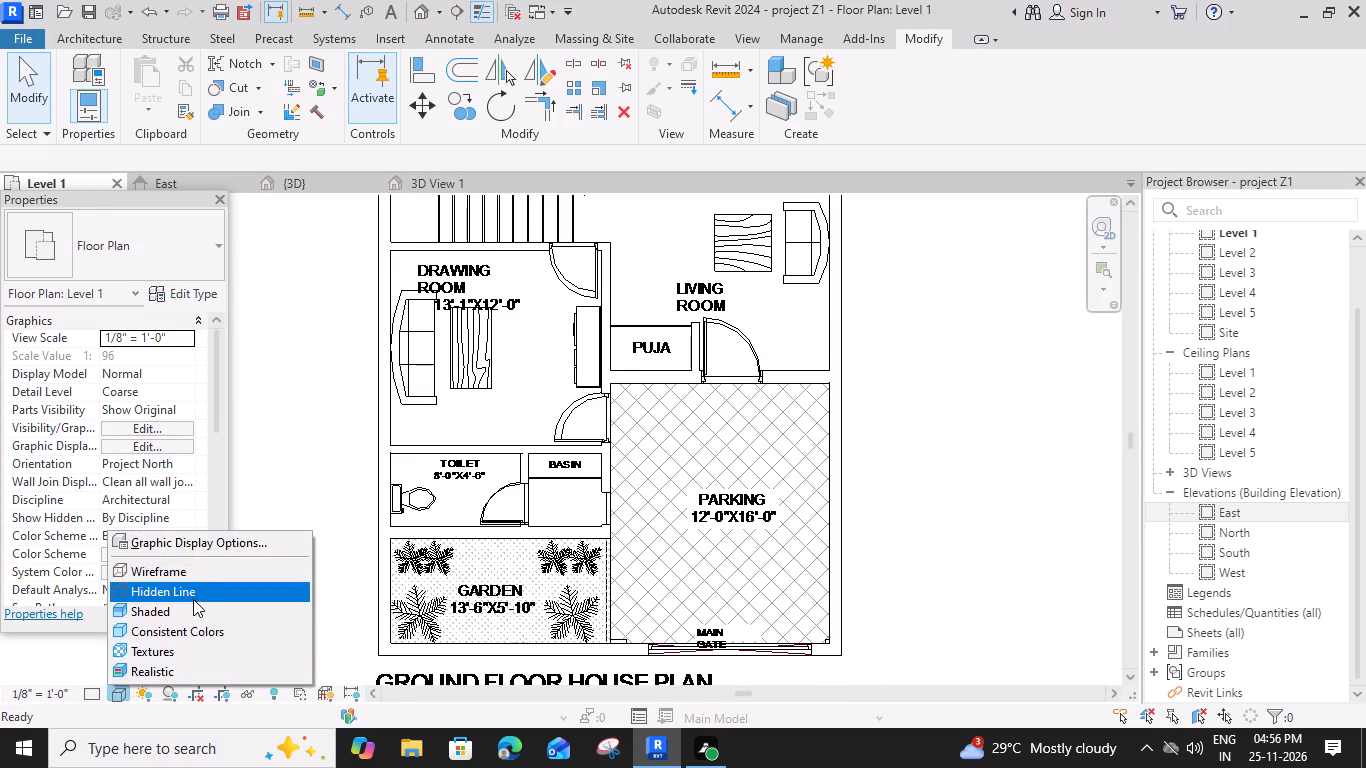
{"action": "left_click", "coordinate": [208, 576]}
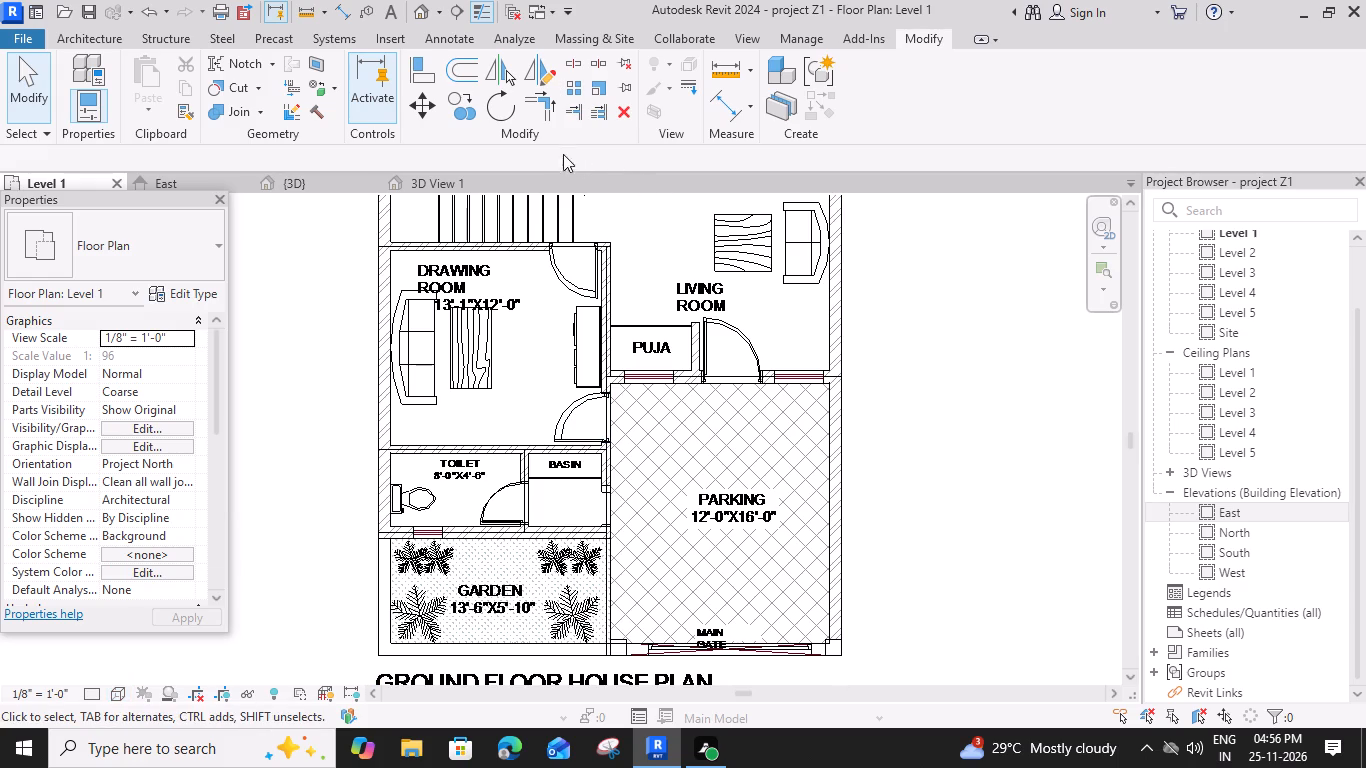
Start placing a window in the Level 1 floor plan.
{"action": "left_click", "coordinate": [121, 40]}
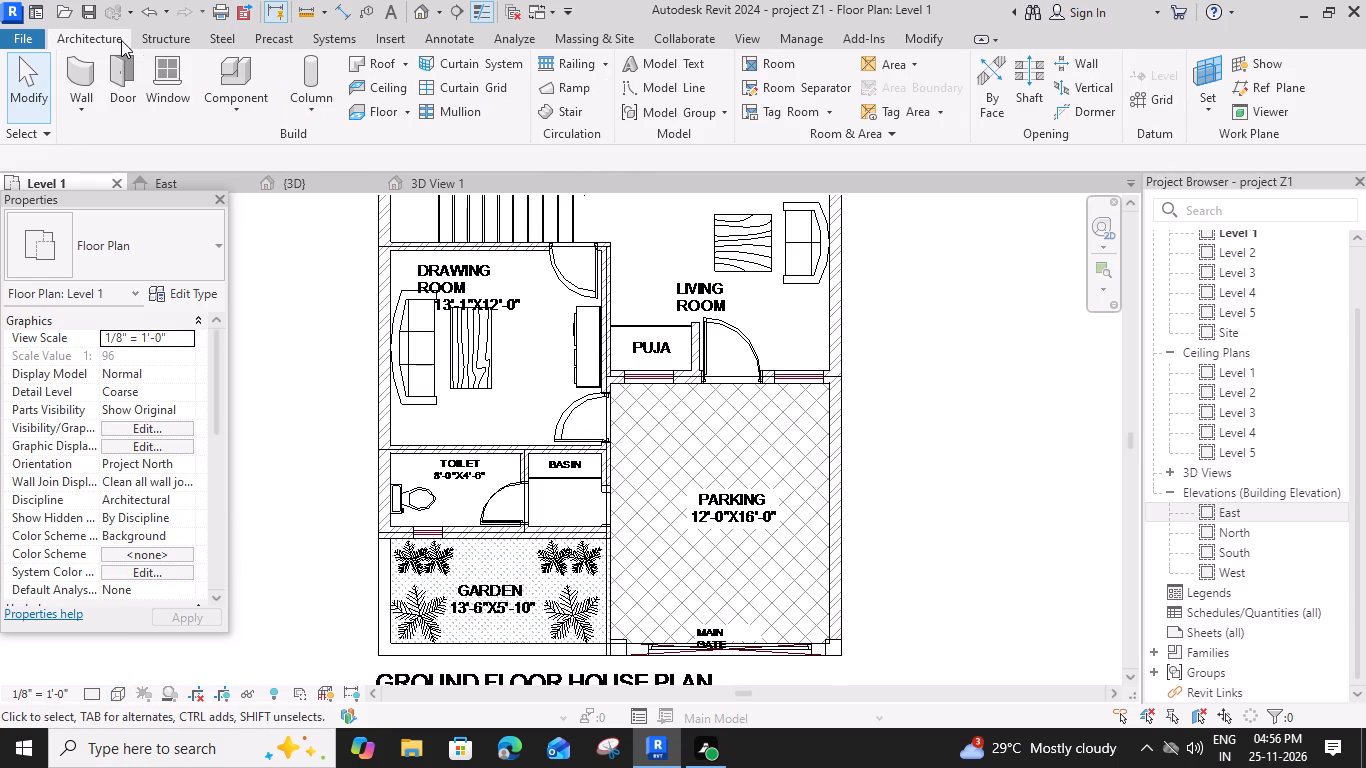
{"action": "left_click", "coordinate": [155, 89]}
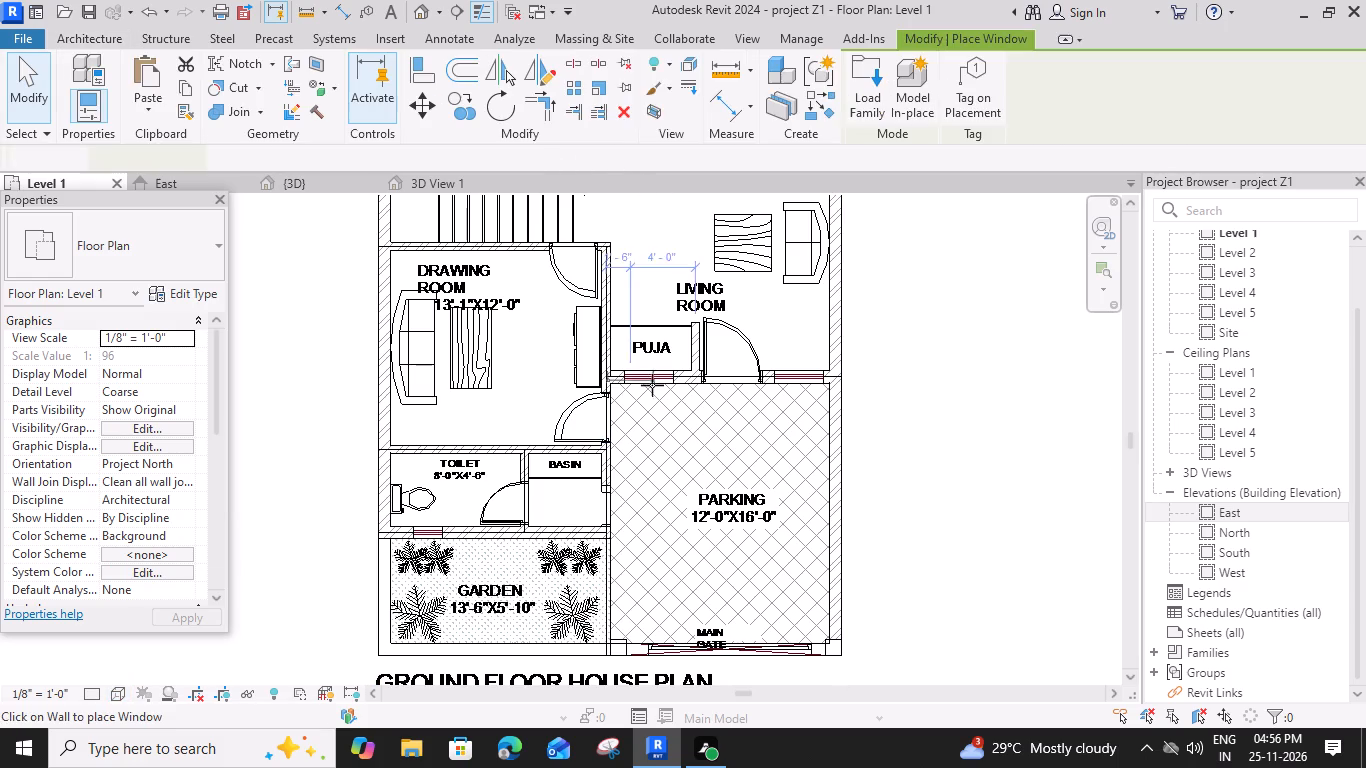
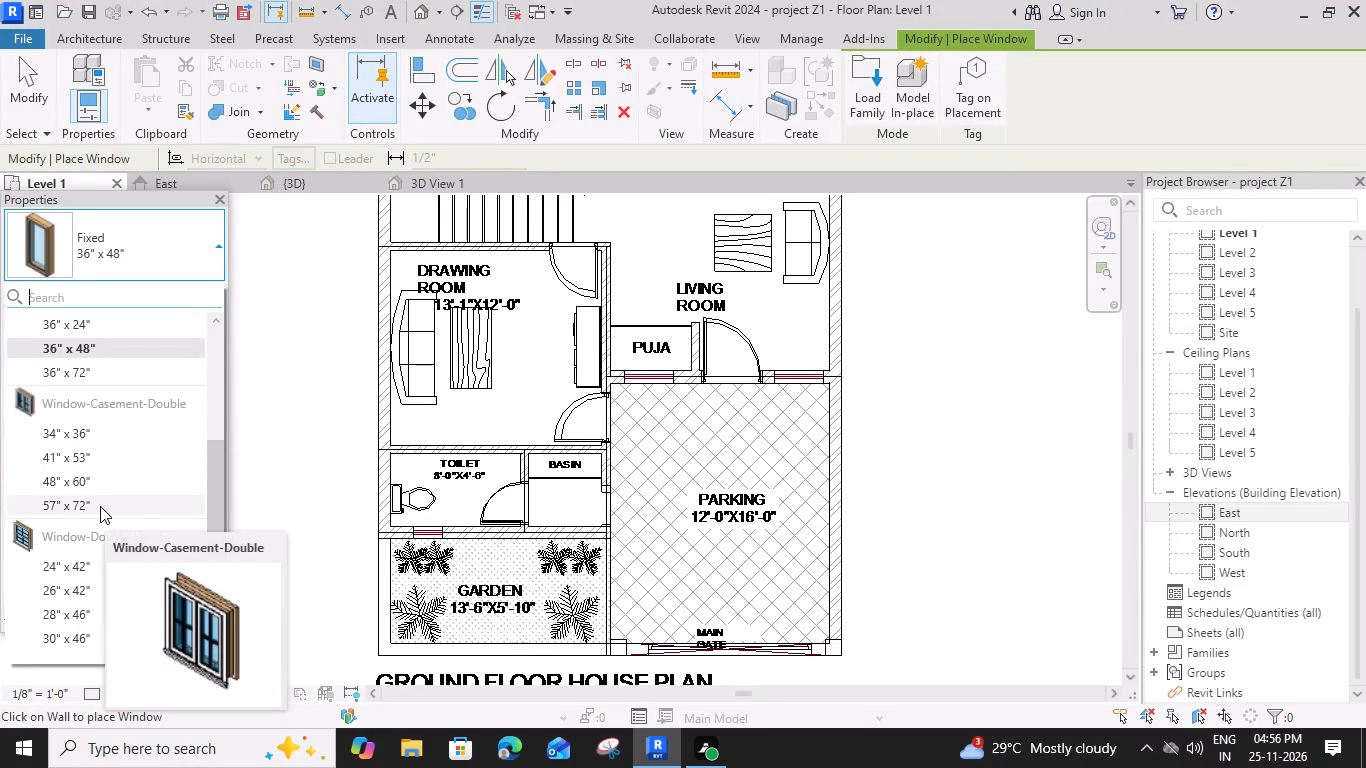
Choose the Window-Casement-Double 57" x 72" type for placement and duplicate it under the suggested name 57" x 72" 2.
{"action": "scroll", "coordinate": [146, 329], "scroll_direction": "up", "scroll_amount": 3}
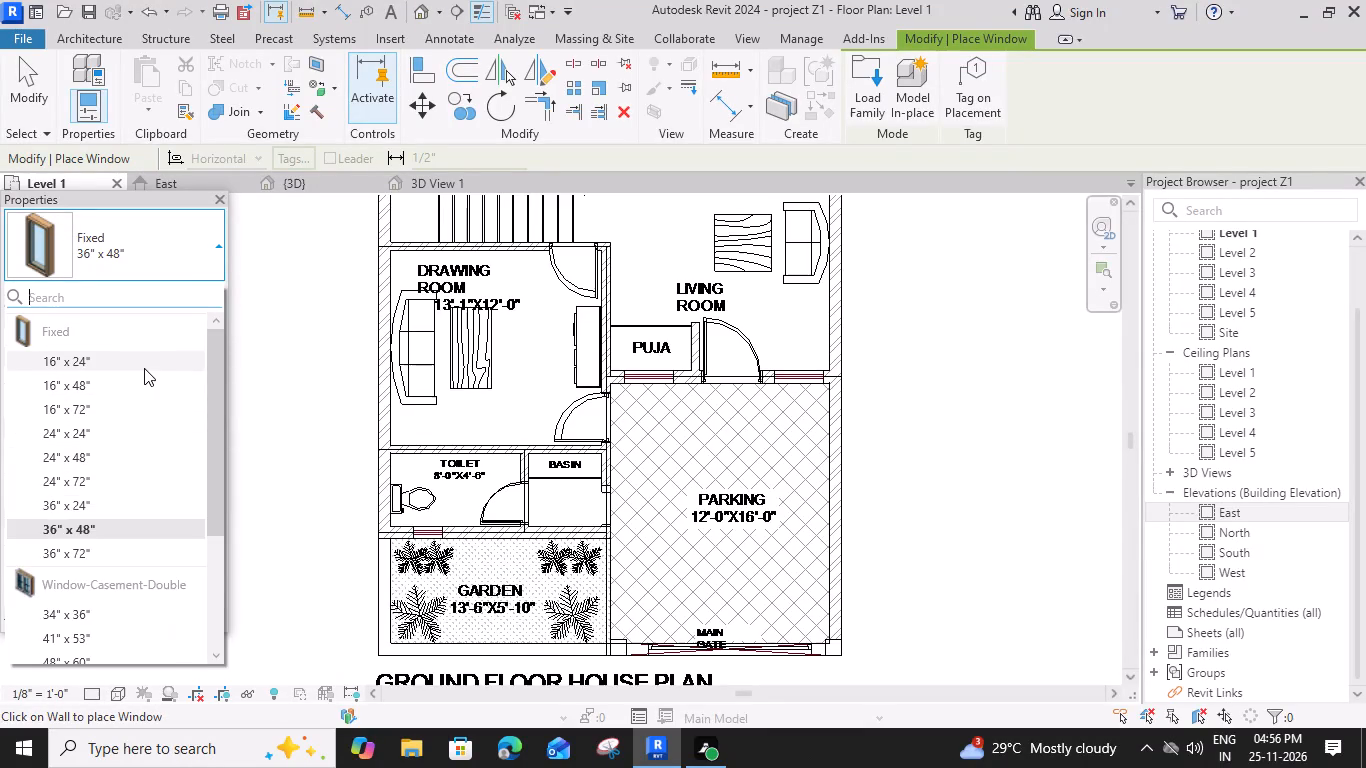
{"action": "scroll", "coordinate": [144, 368], "scroll_direction": "up", "scroll_amount": 3}
{"action": "scroll", "coordinate": [144, 385], "scroll_direction": "down", "scroll_amount": 6}
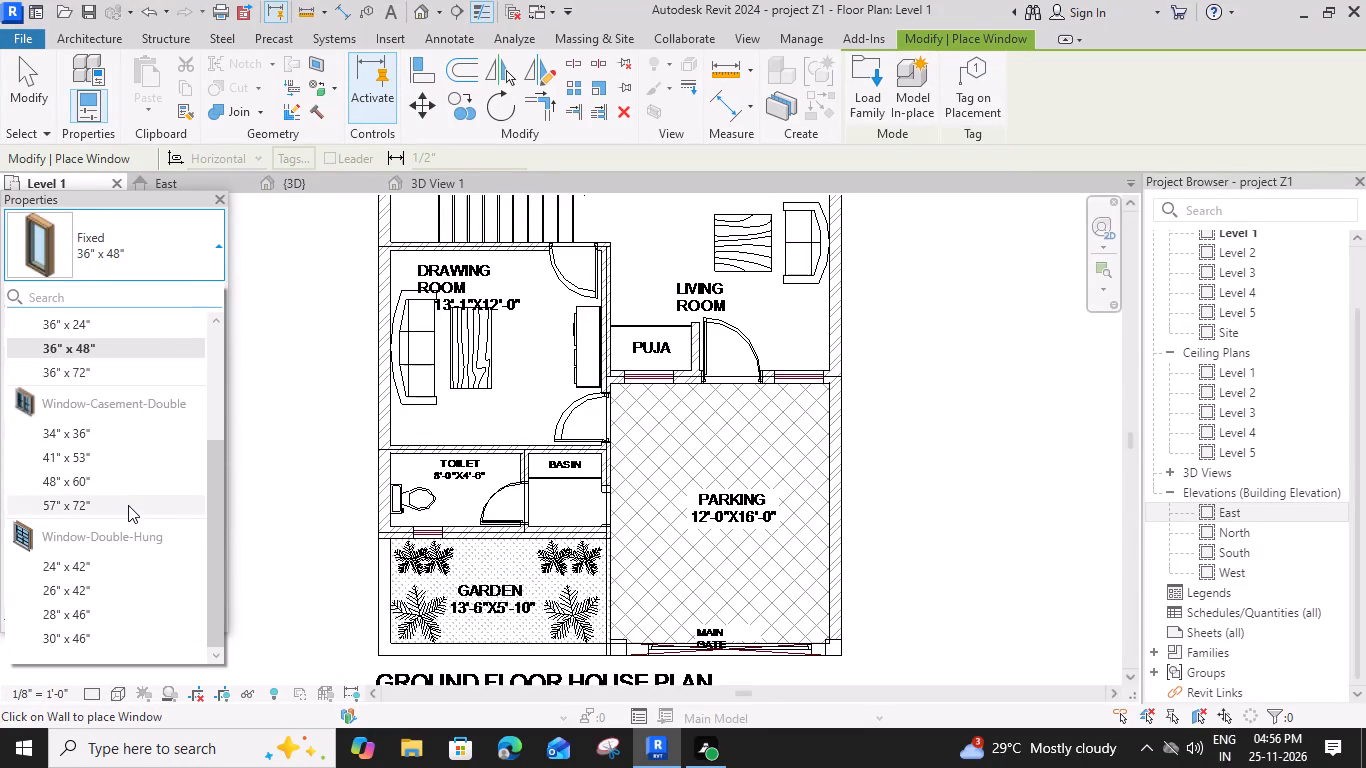
{"action": "left_click", "coordinate": [128, 505]}
{"action": "left_click", "coordinate": [196, 290]}
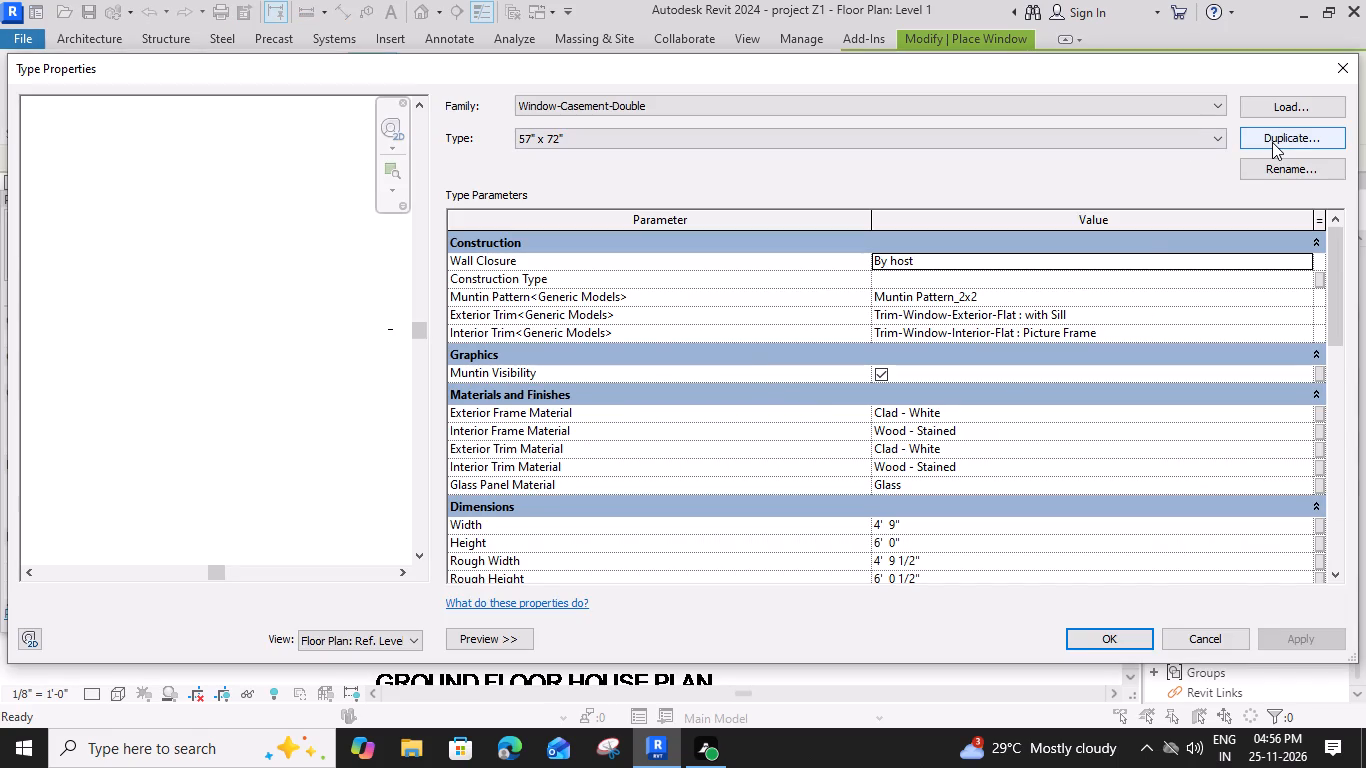
{"action": "left_click", "coordinate": [1272, 142]}
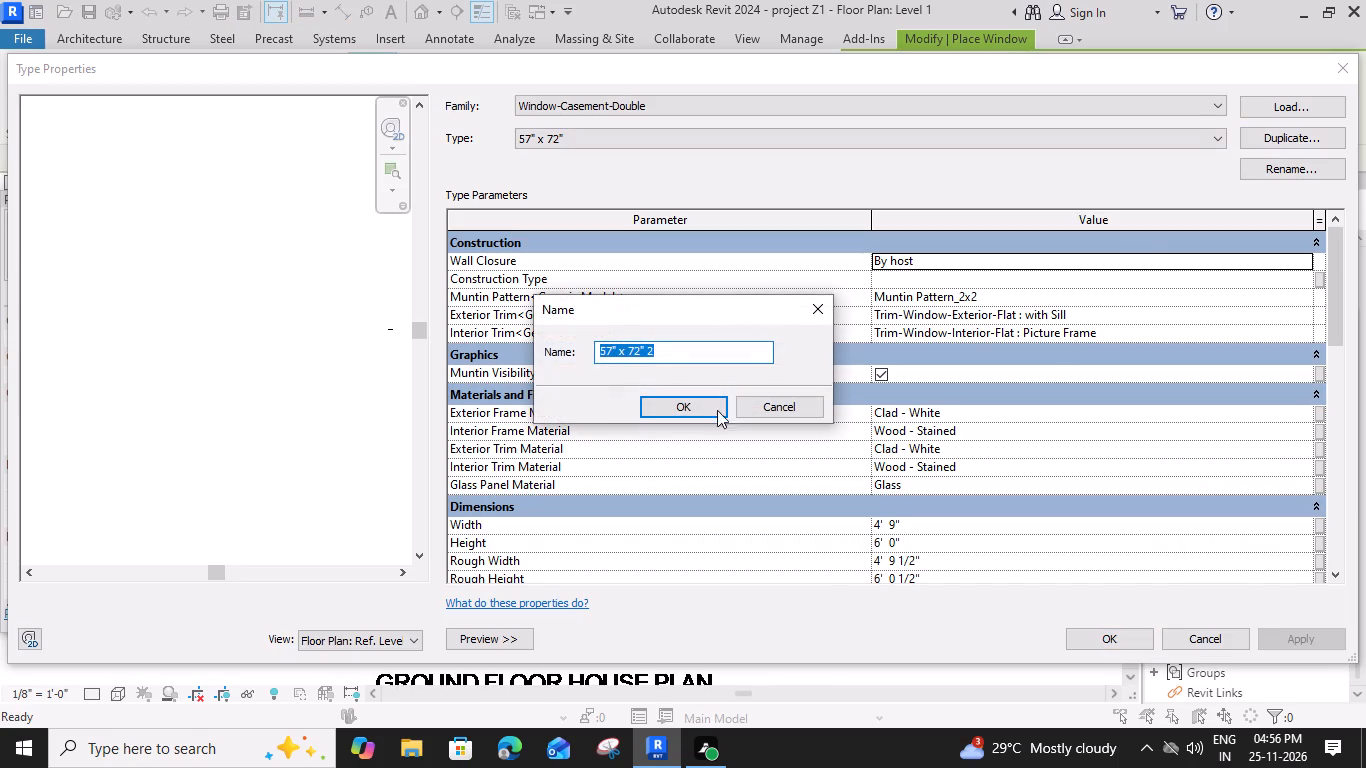
{"action": "left_click", "coordinate": [653, 403]}
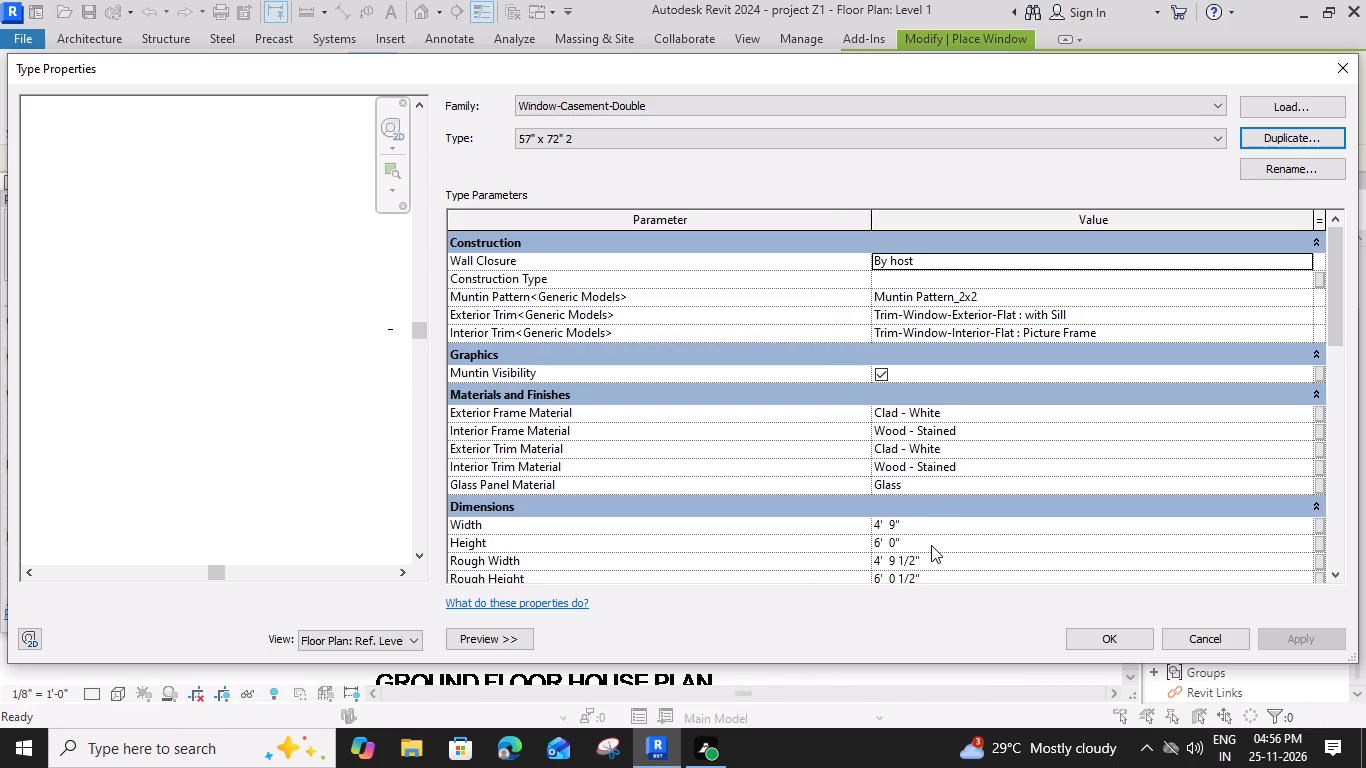
{"action": "left_click", "coordinate": [1092, 639]}
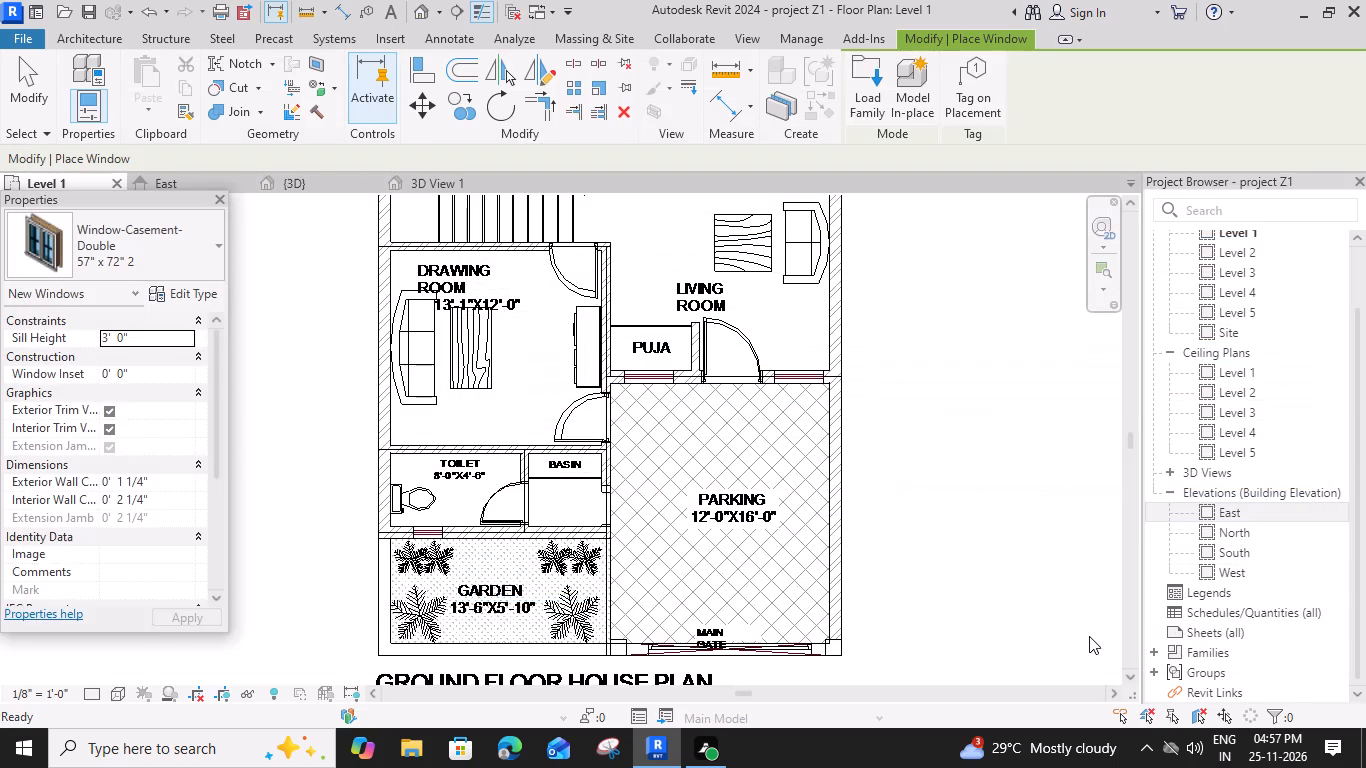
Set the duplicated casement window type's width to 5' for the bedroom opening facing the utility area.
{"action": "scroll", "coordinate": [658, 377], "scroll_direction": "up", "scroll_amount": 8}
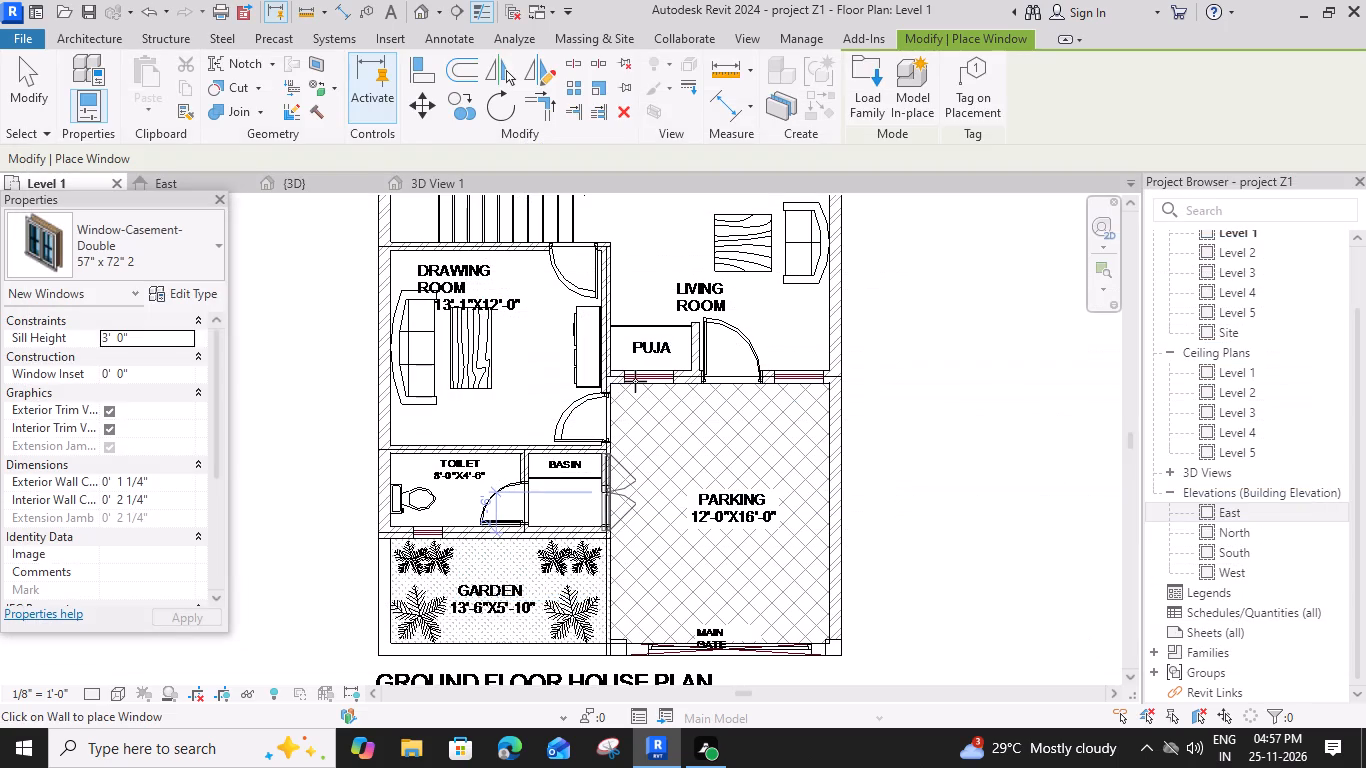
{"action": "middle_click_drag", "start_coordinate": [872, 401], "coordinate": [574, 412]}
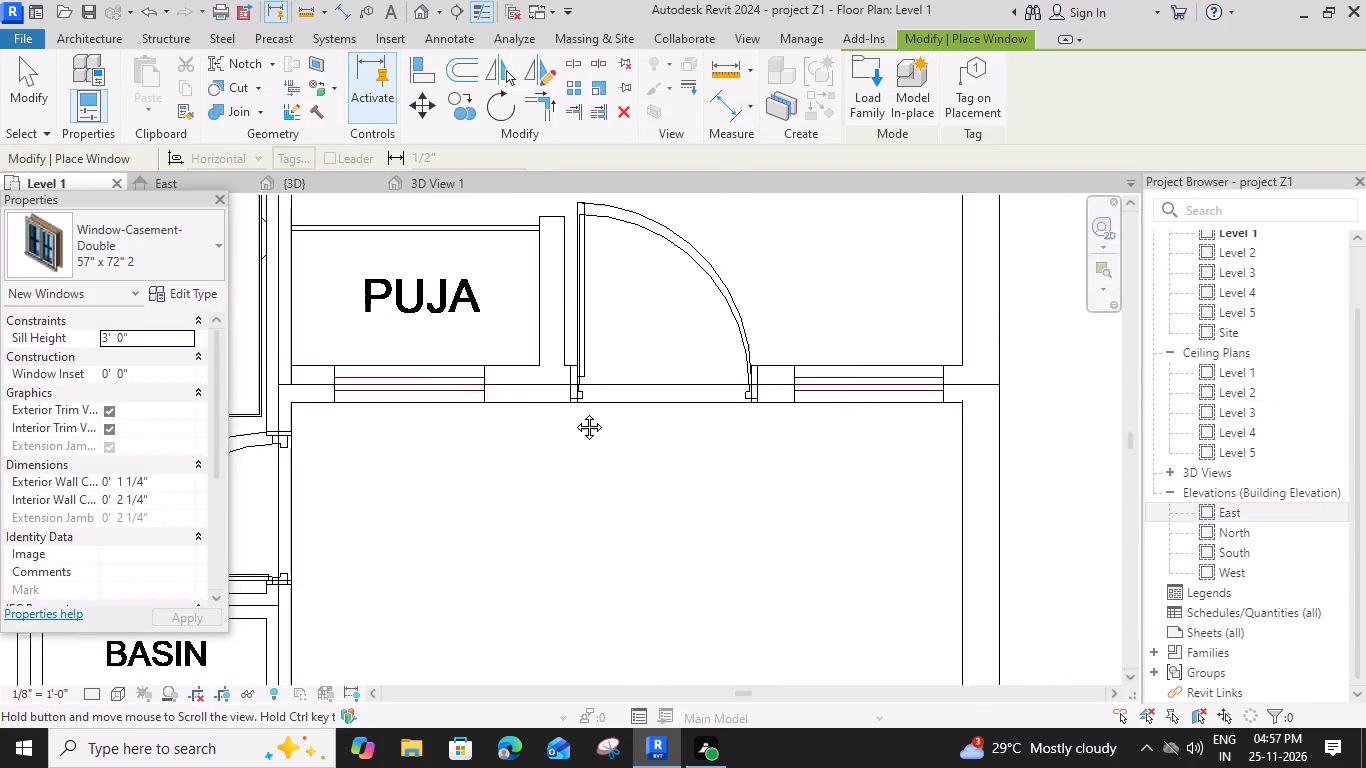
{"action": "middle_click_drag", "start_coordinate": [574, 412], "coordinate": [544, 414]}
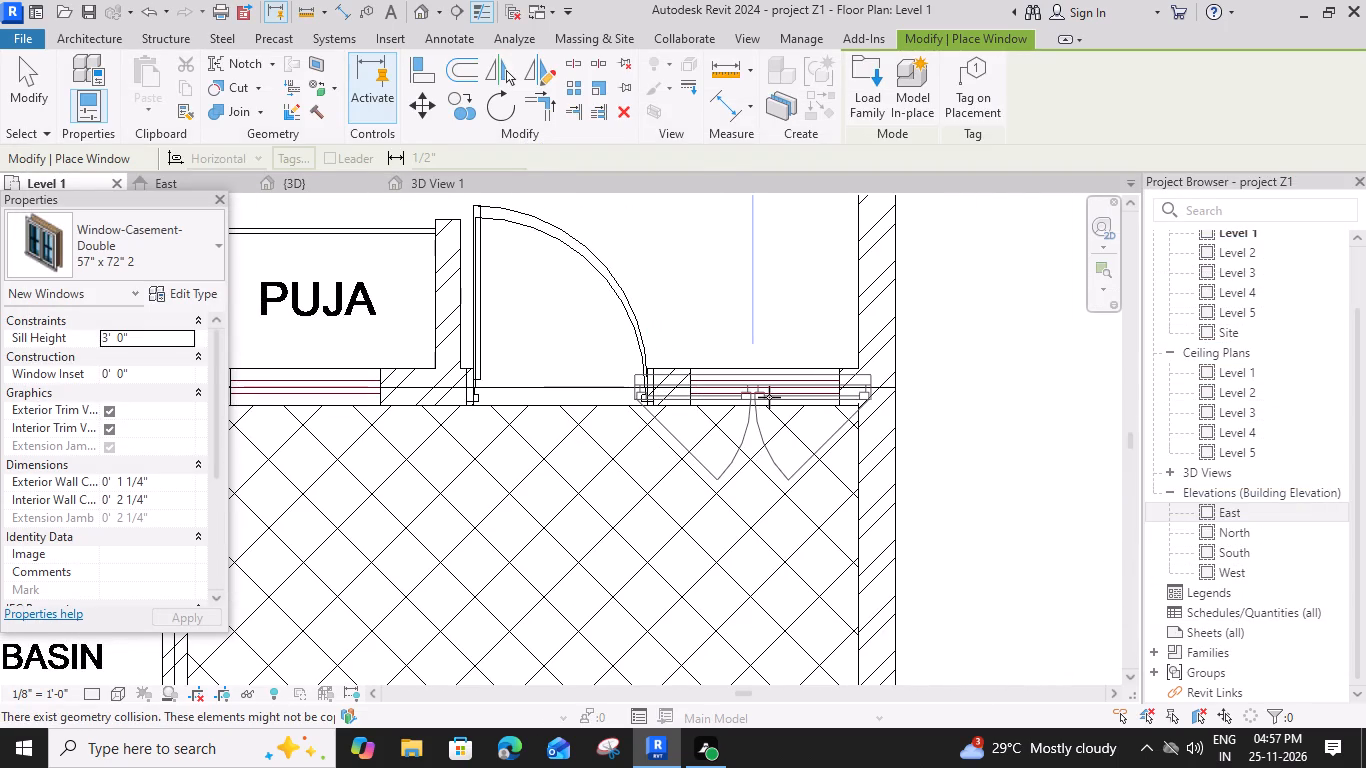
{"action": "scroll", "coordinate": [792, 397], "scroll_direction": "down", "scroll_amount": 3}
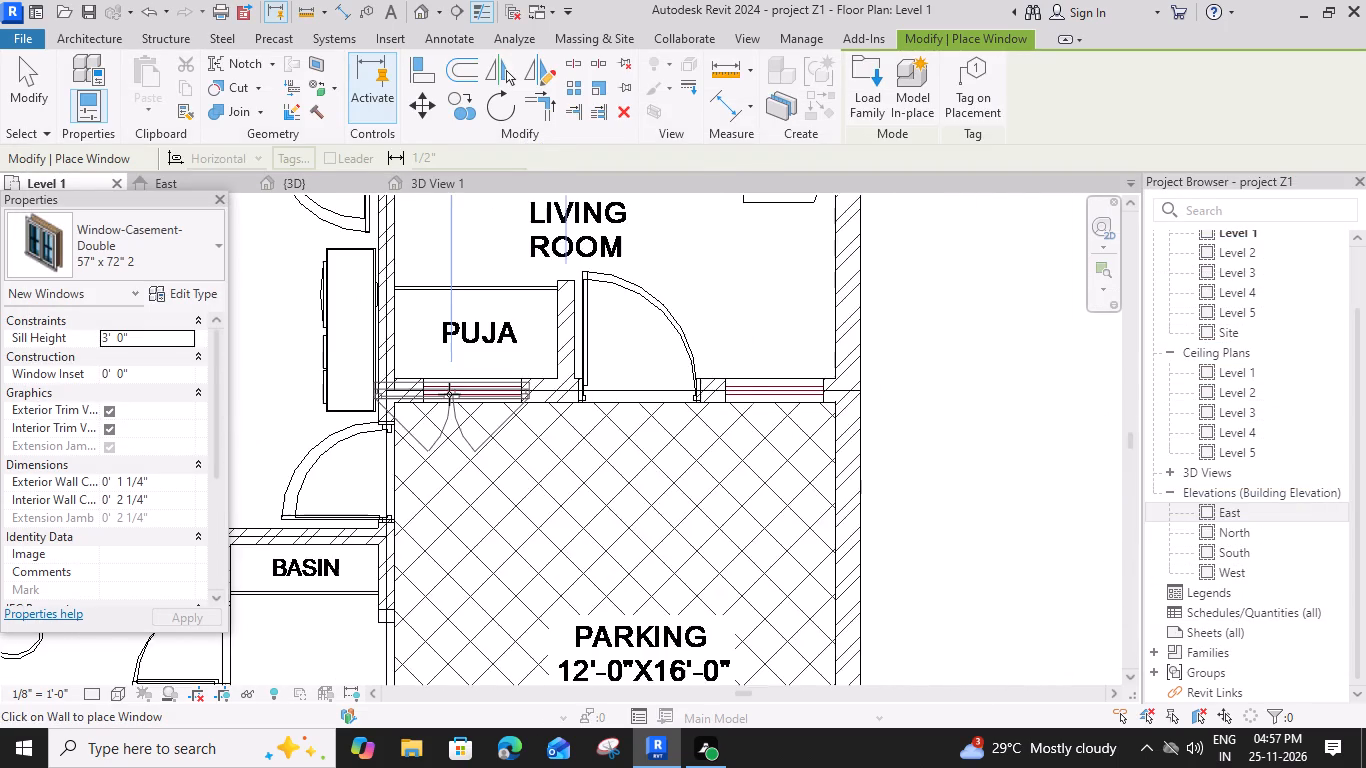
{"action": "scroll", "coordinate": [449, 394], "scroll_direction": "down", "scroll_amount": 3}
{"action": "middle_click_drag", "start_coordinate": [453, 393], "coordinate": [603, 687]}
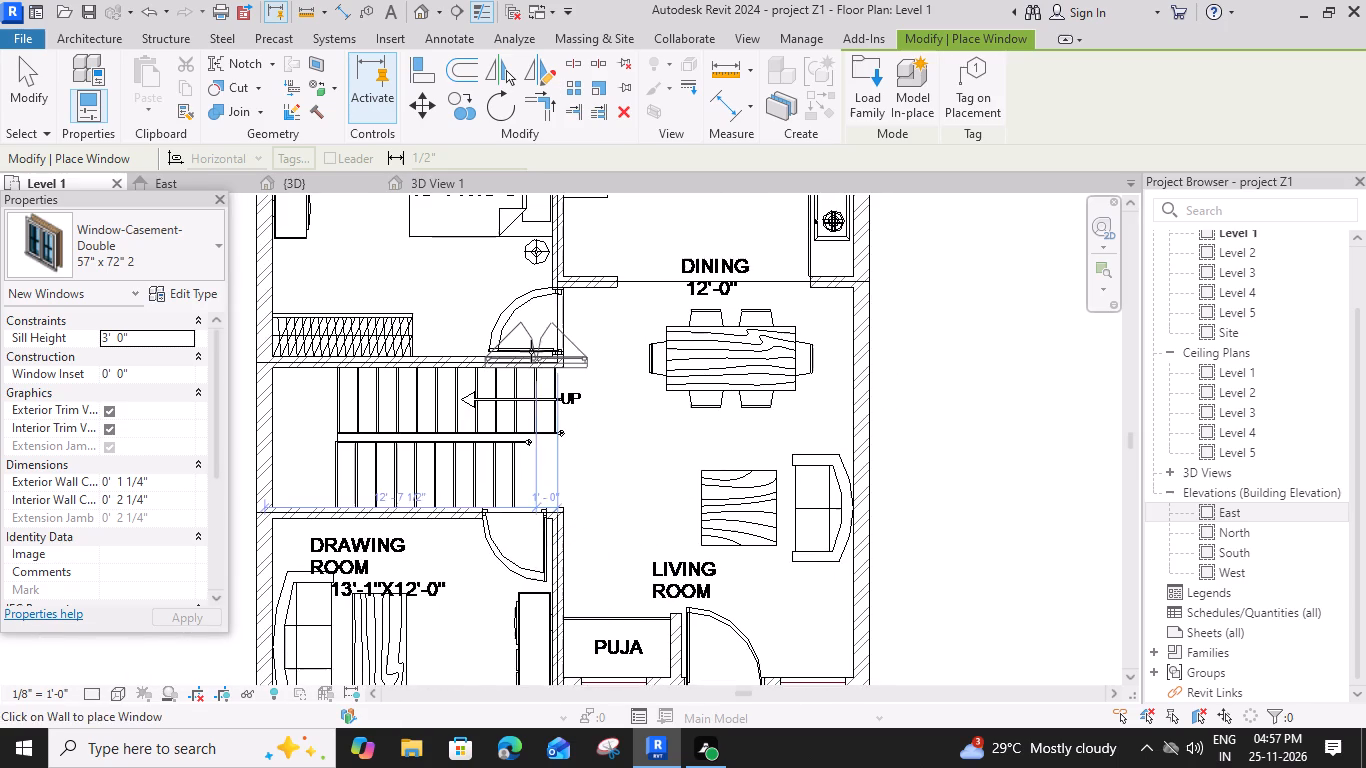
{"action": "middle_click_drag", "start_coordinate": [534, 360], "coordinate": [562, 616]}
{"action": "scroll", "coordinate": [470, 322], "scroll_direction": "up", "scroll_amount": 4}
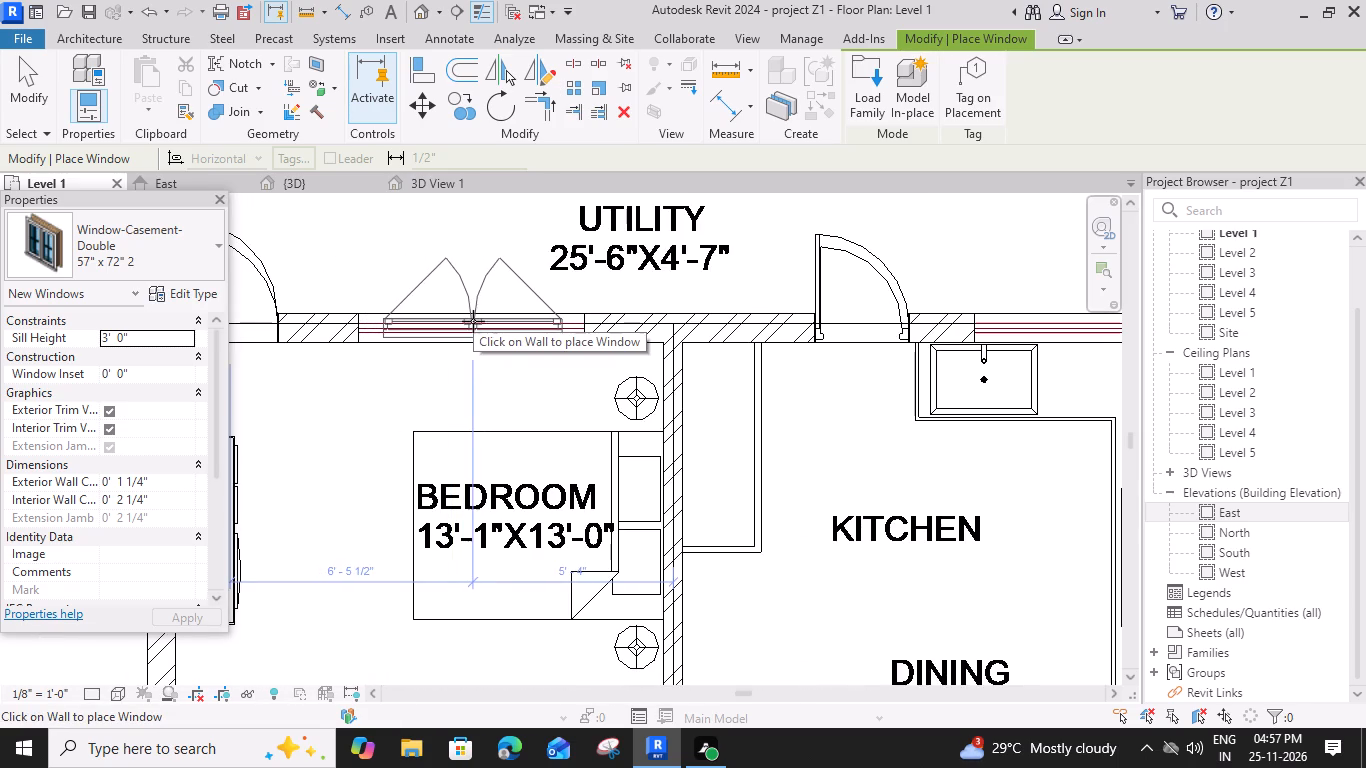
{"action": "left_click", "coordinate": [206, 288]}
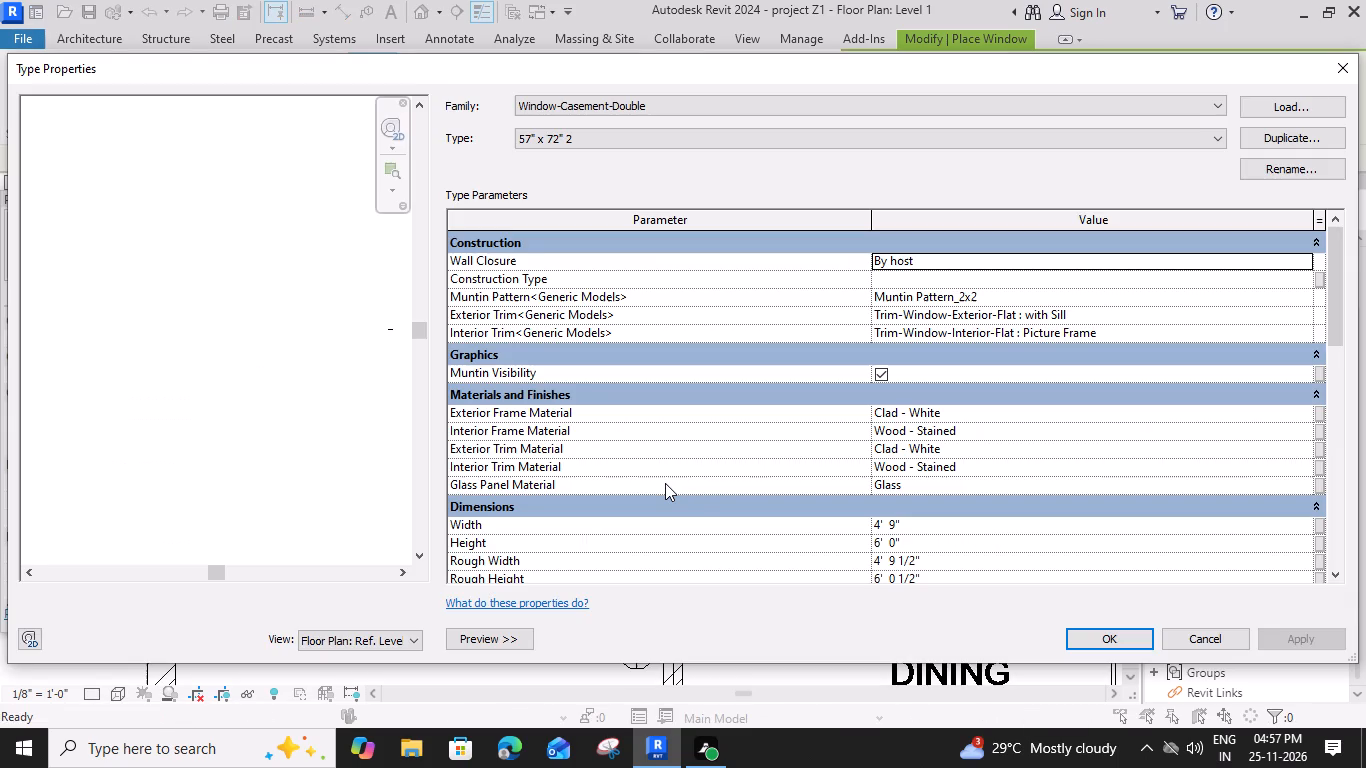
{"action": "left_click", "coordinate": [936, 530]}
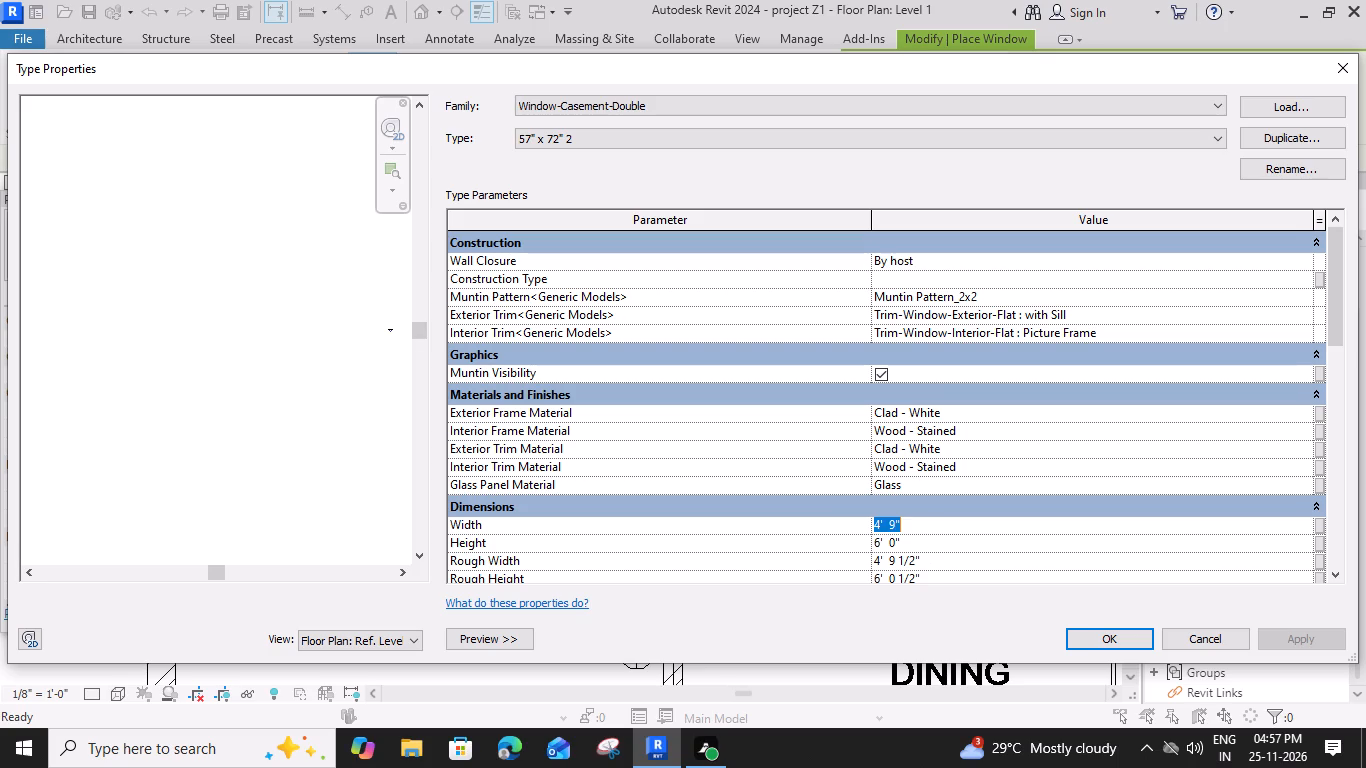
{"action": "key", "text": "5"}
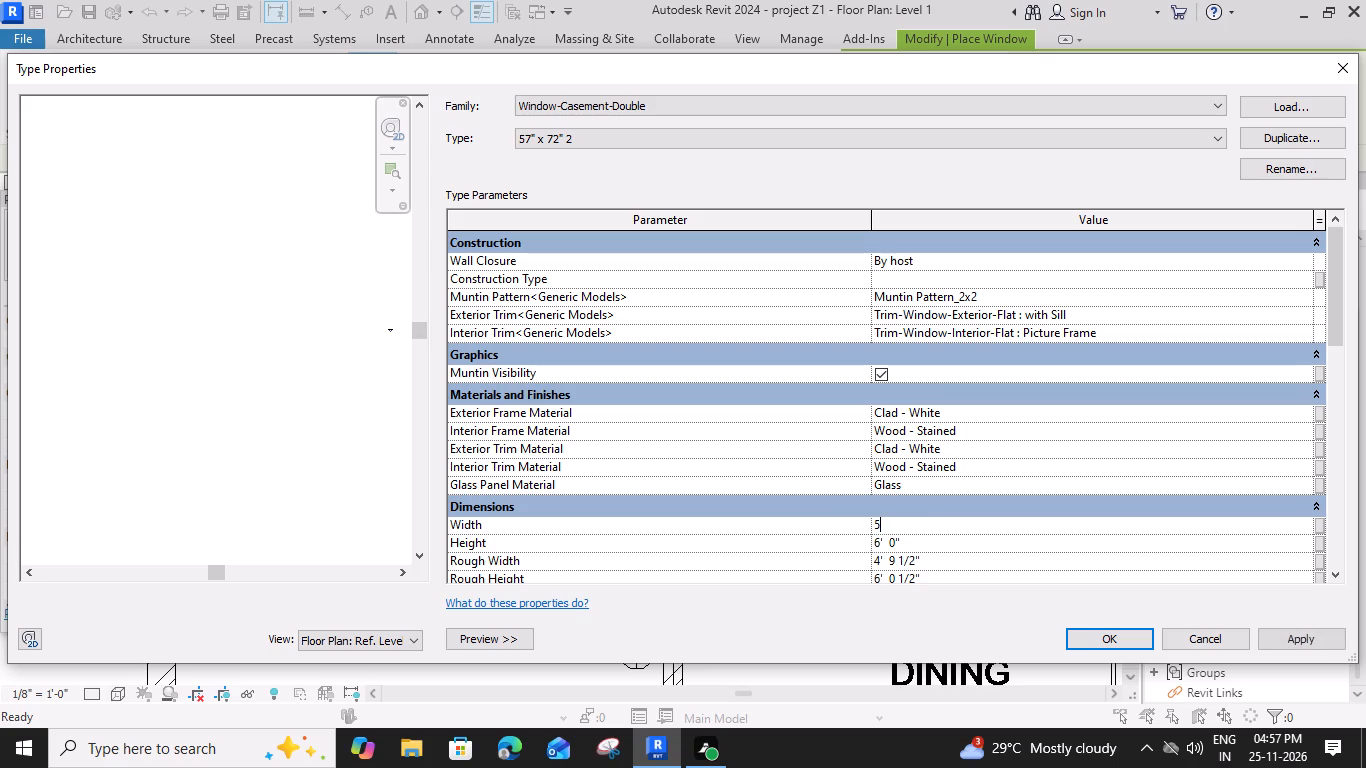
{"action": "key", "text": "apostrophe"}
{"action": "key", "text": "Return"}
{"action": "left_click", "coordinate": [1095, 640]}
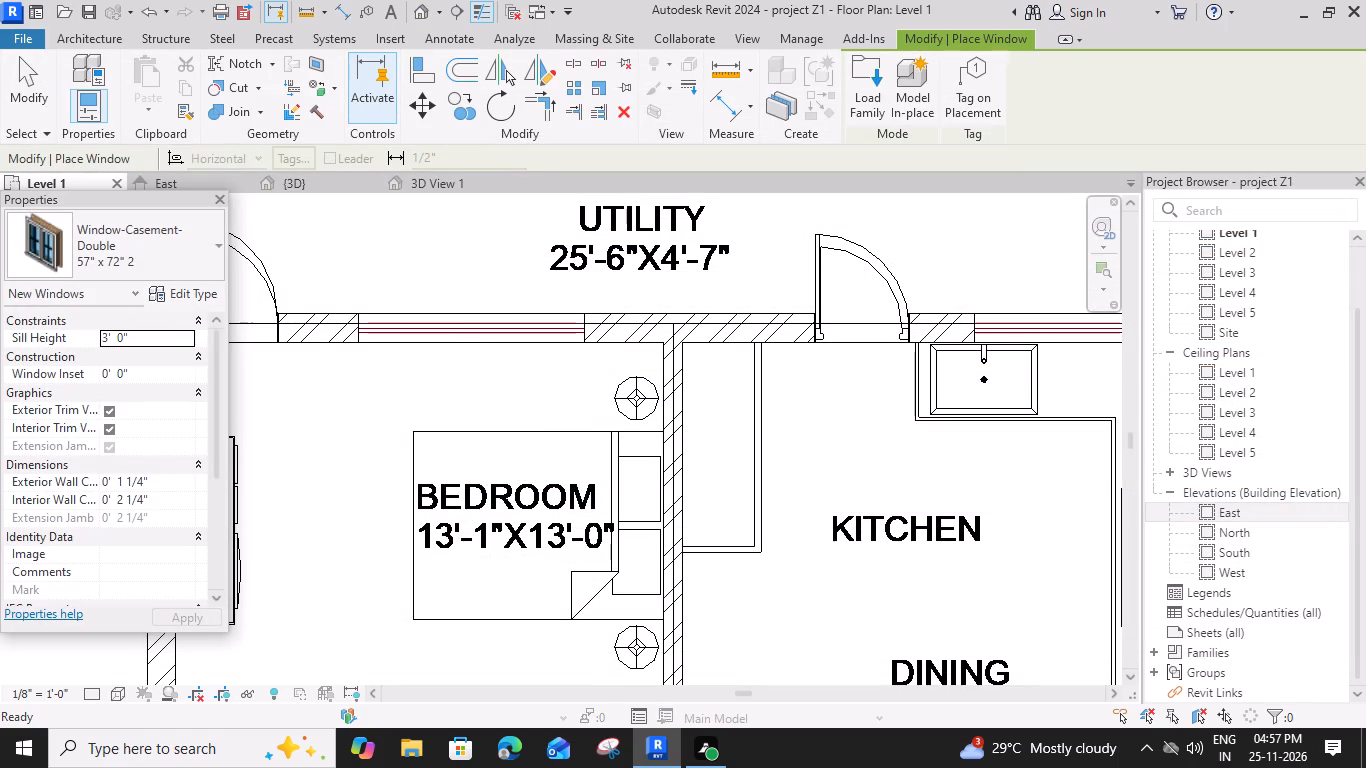
Set the width of the 57" x 72" 2 window type to 6'.
{"action": "middle_click_drag", "start_coordinate": [474, 262], "coordinate": [477, 263]}
{"action": "middle_click_drag", "start_coordinate": [477, 263], "coordinate": [539, 327]}
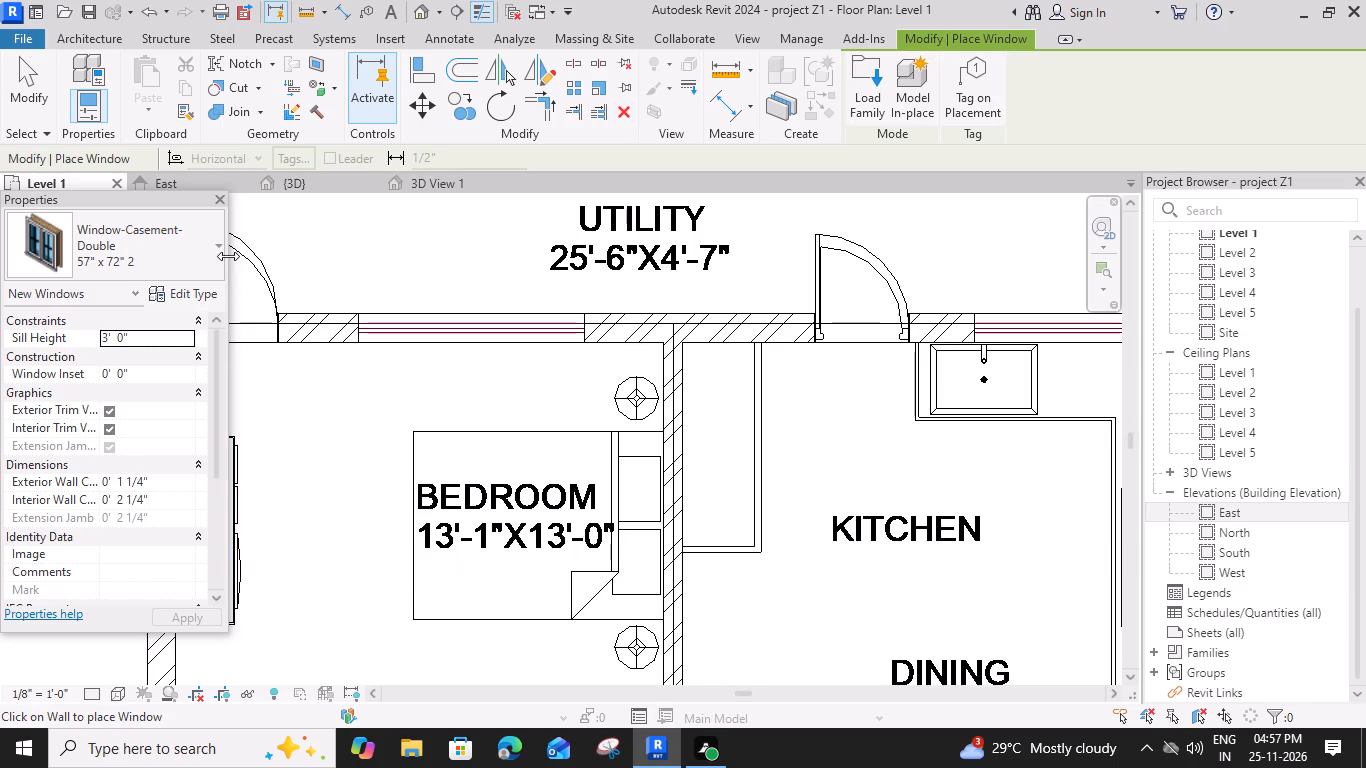
{"action": "left_click", "coordinate": [199, 293]}
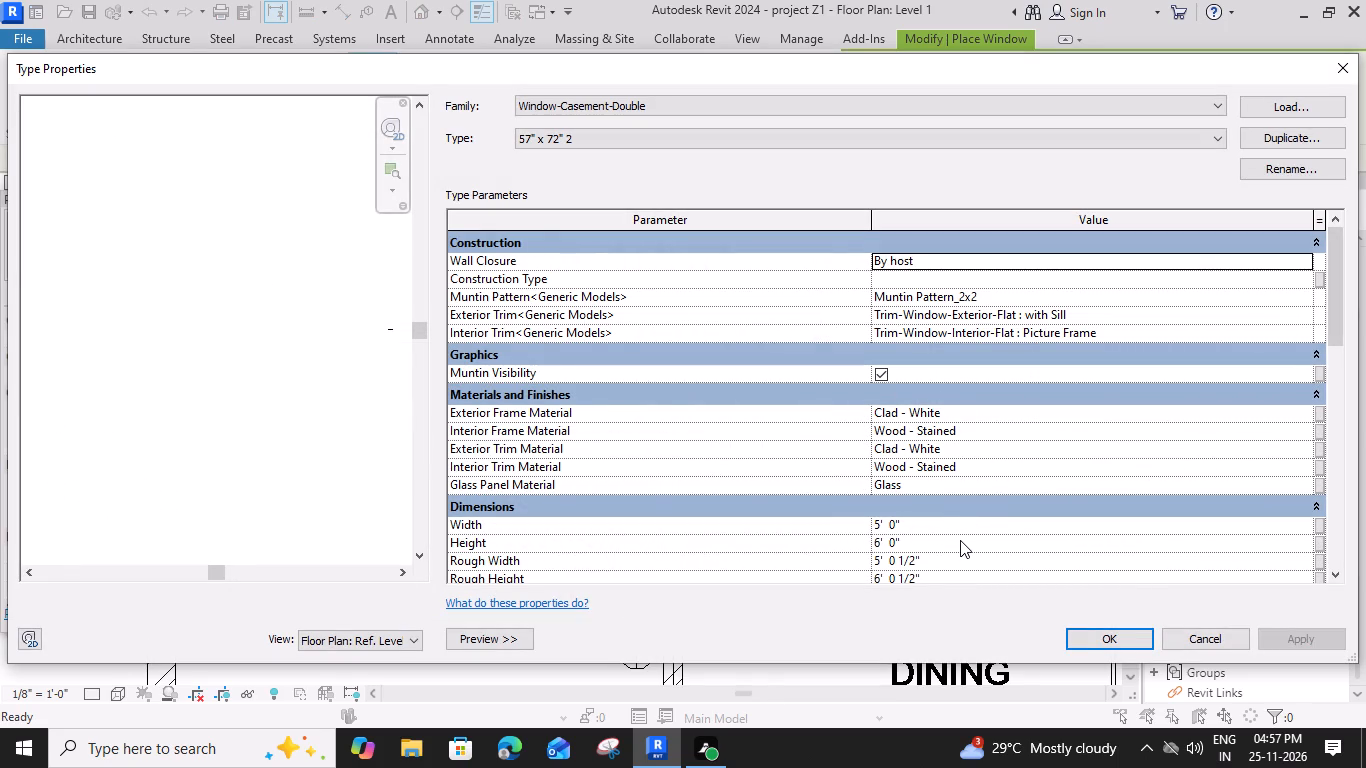
{"action": "scroll", "coordinate": [960, 540], "scroll_direction": "down", "scroll_amount": 1}
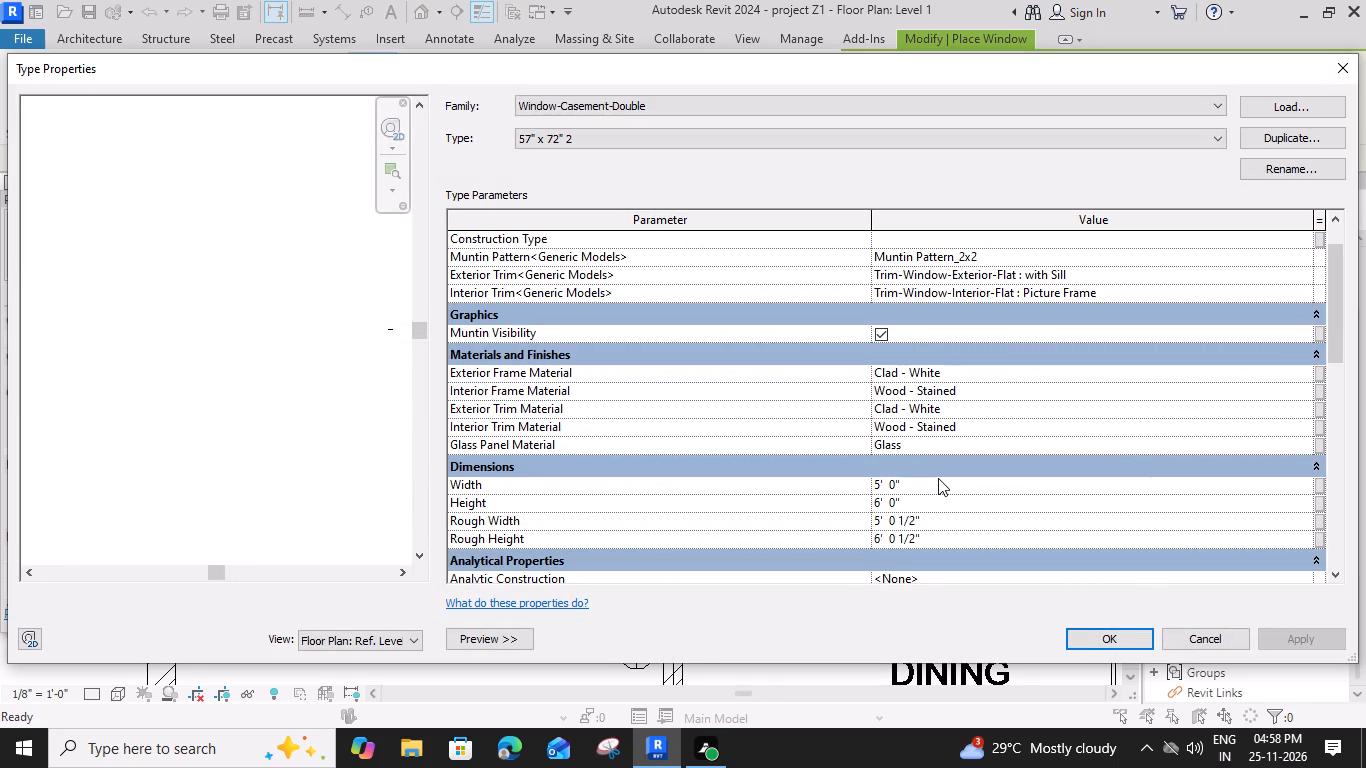
{"action": "left_click", "coordinate": [938, 479]}
{"action": "key", "text": "6"}
{"action": "key", "text": "apostrophe"}
{"action": "key", "text": "Return"}
{"action": "left_click", "coordinate": [1095, 637]}
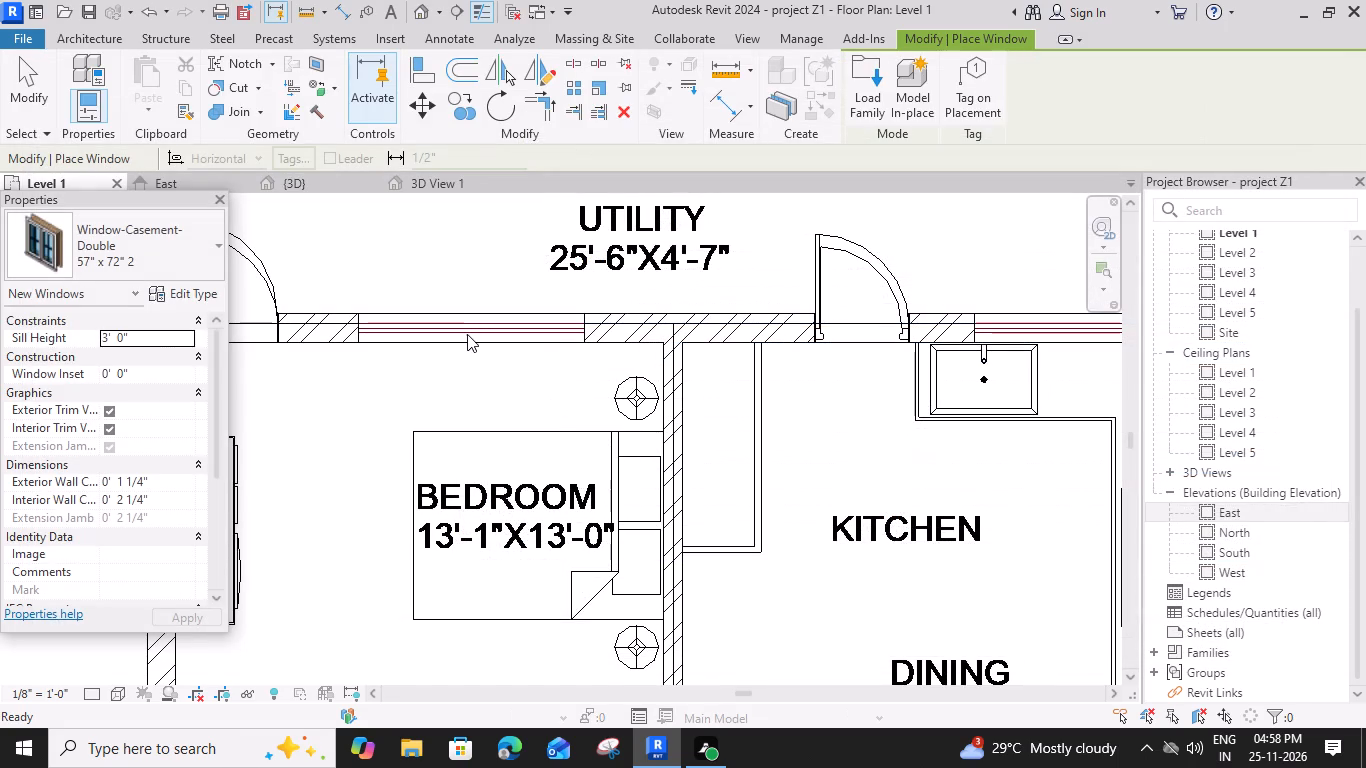
Place the double casement window in the marked opening of the wall between the bedroom and the utility area, opening toward the utility.
{"action": "middle_click_drag", "start_coordinate": [462, 395], "coordinate": [570, 471]}
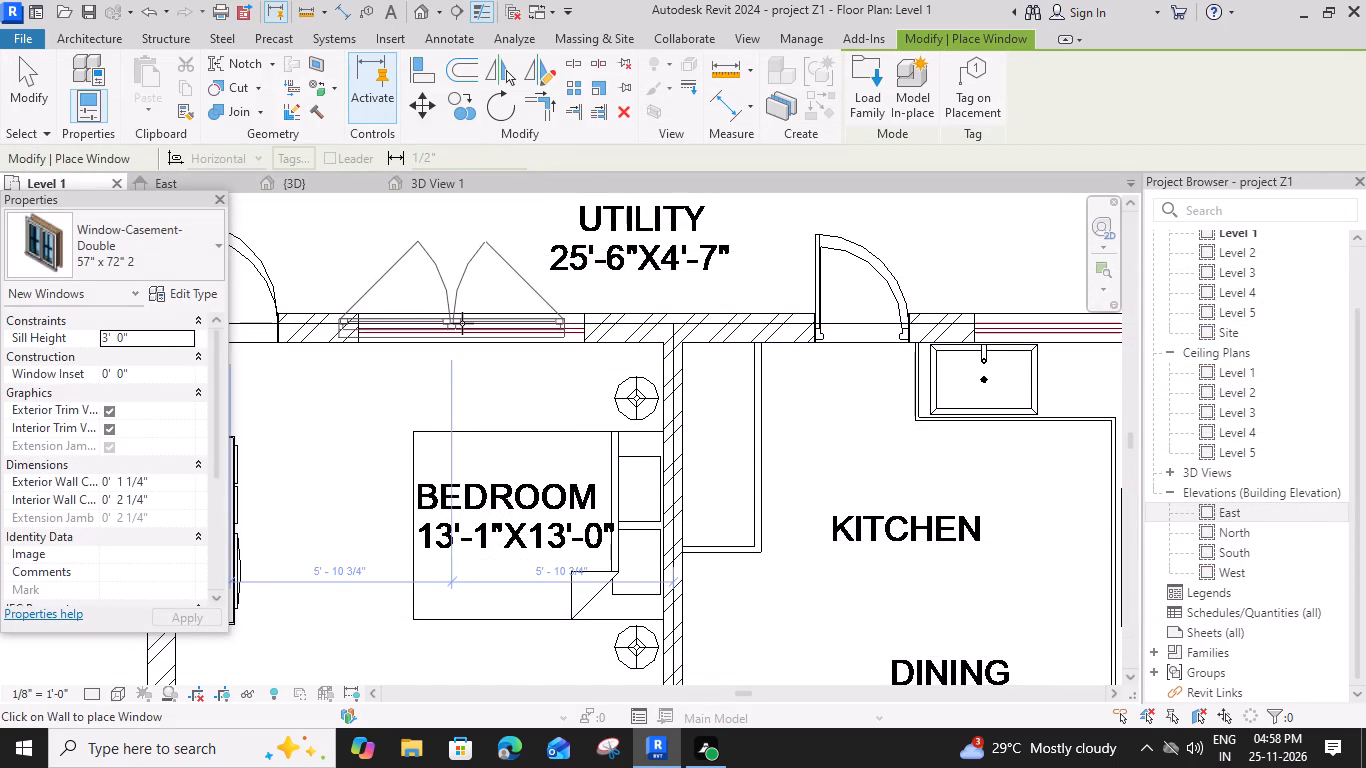
{"action": "scroll", "coordinate": [465, 323], "scroll_direction": "up", "scroll_amount": 6}
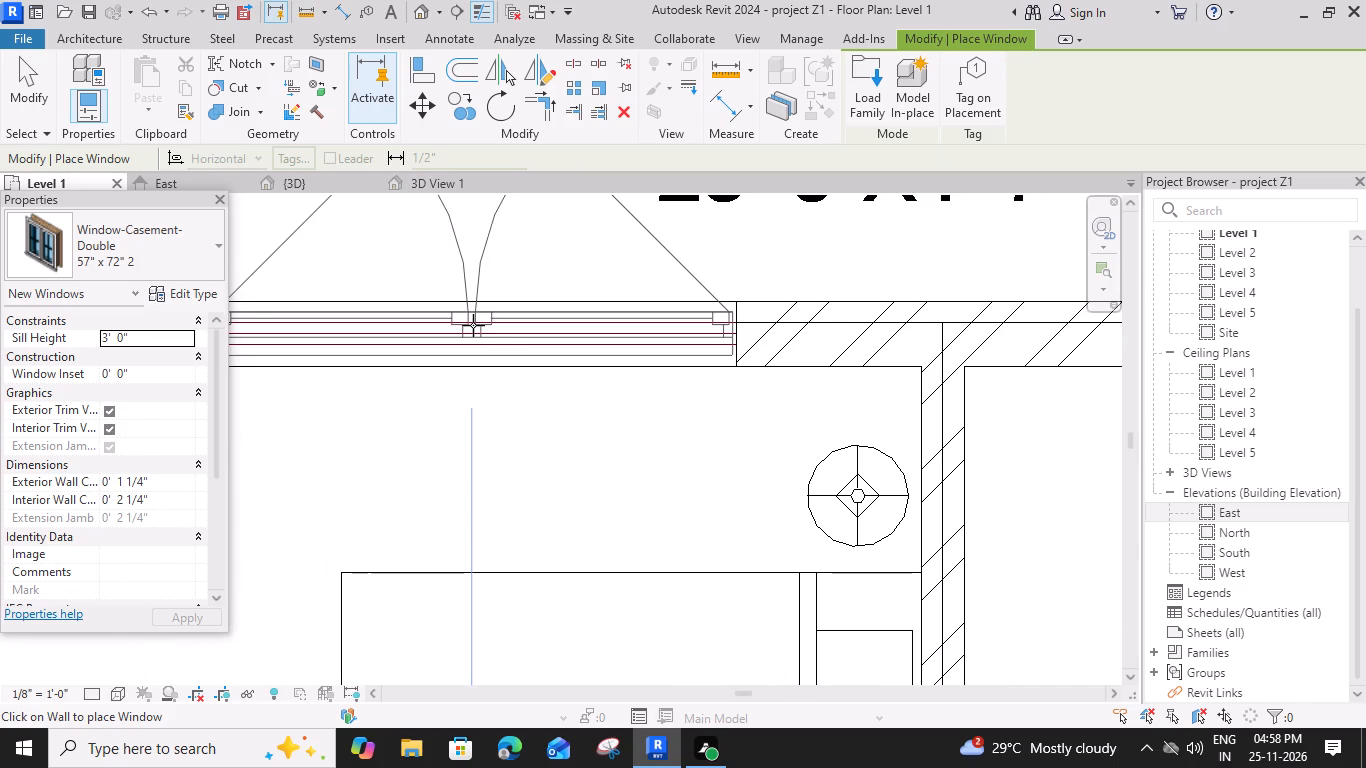
{"action": "middle_click_drag", "start_coordinate": [473, 325], "coordinate": [607, 374]}
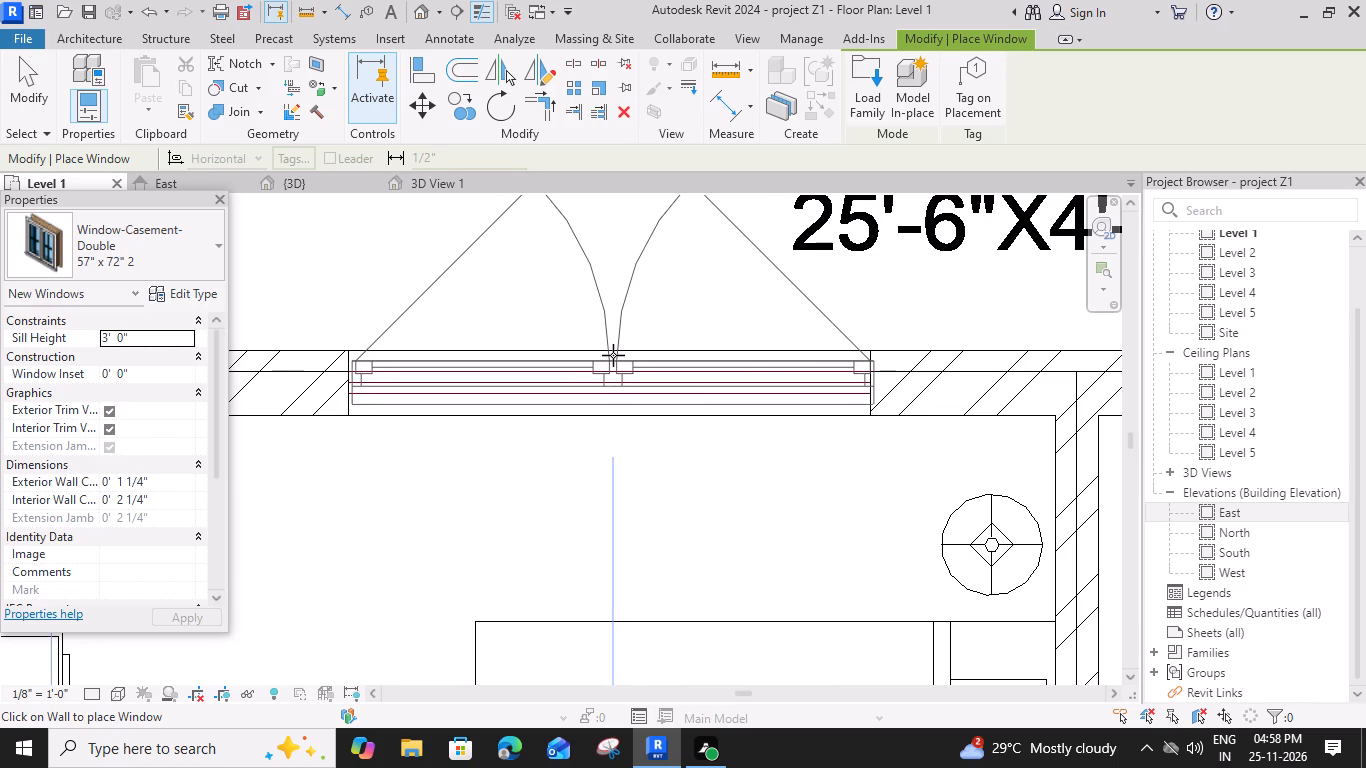
{"action": "left_click", "coordinate": [612, 354]}
Duplicate the 57" x 72" 2 window type under the suggested name 57" x 72" 3 for the kitchen's utility-side opening.
{"action": "scroll", "coordinate": [899, 534], "scroll_direction": "down", "scroll_amount": 2}
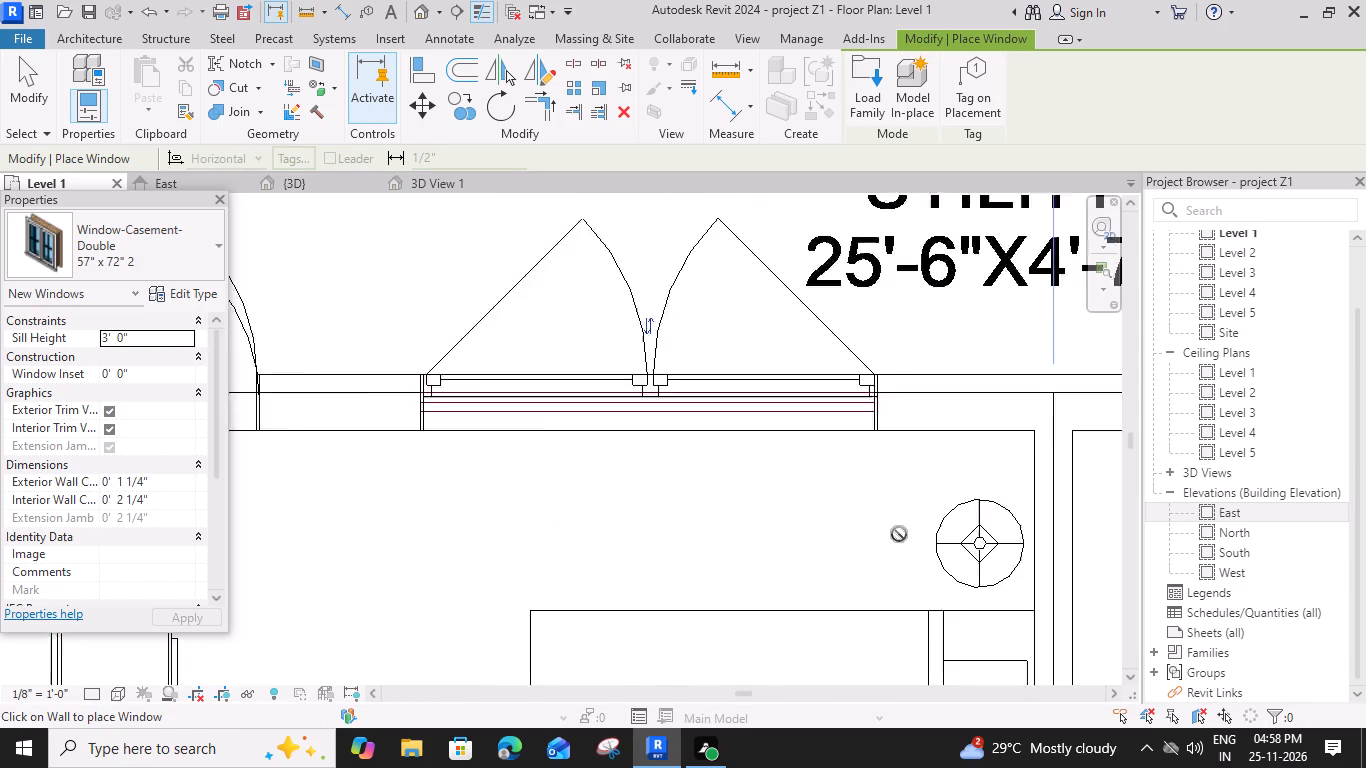
{"action": "scroll", "coordinate": [899, 534], "scroll_direction": "down", "scroll_amount": 2}
{"action": "middle_click_drag", "start_coordinate": [940, 501], "coordinate": [438, 495]}
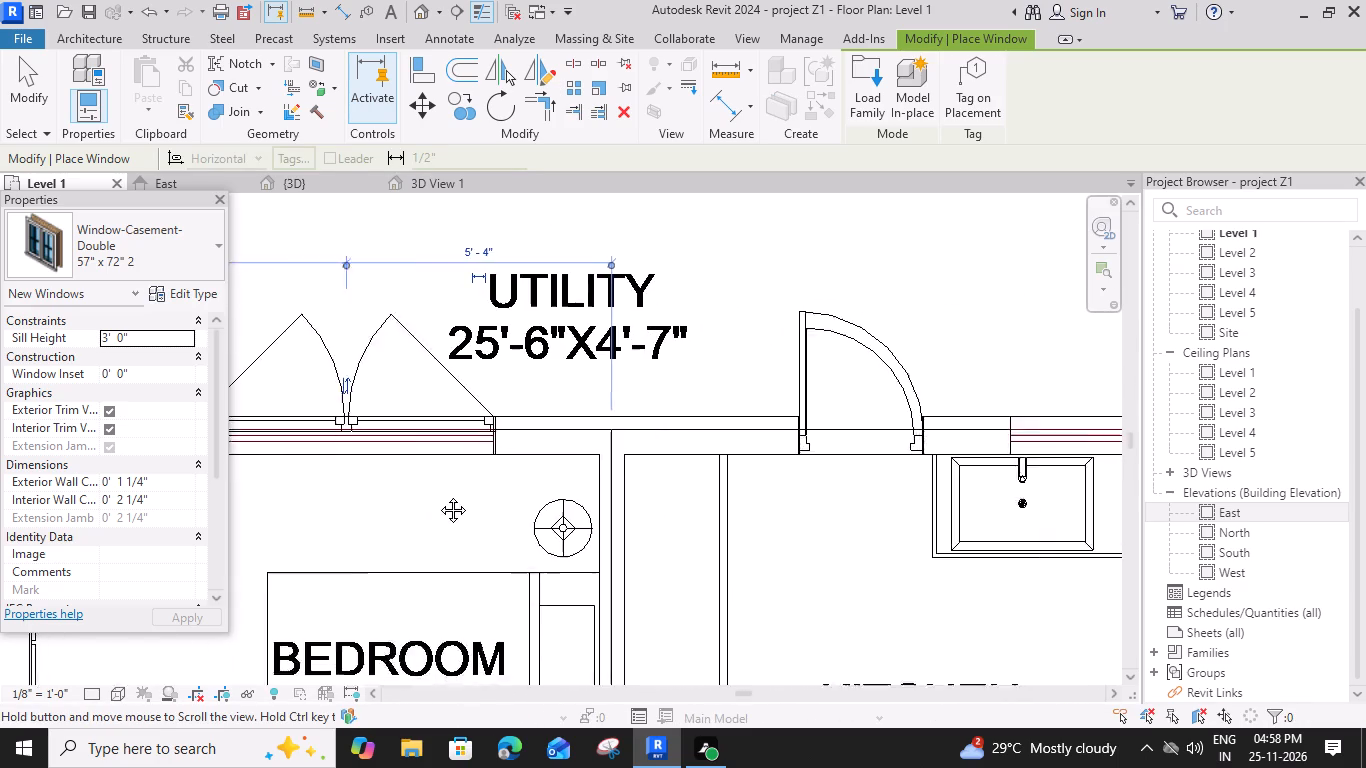
{"action": "middle_click_drag", "start_coordinate": [438, 495], "coordinate": [193, 517]}
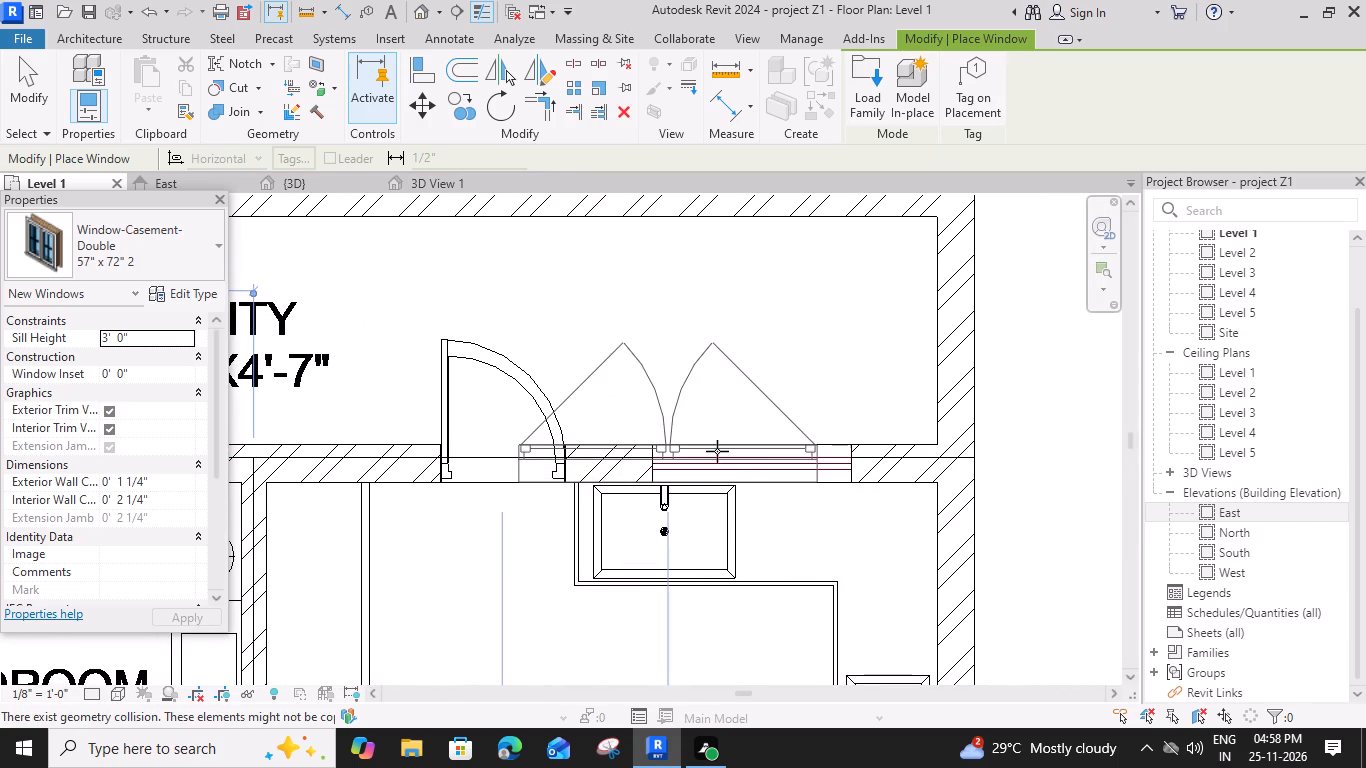
{"action": "left_click", "coordinate": [220, 242]}
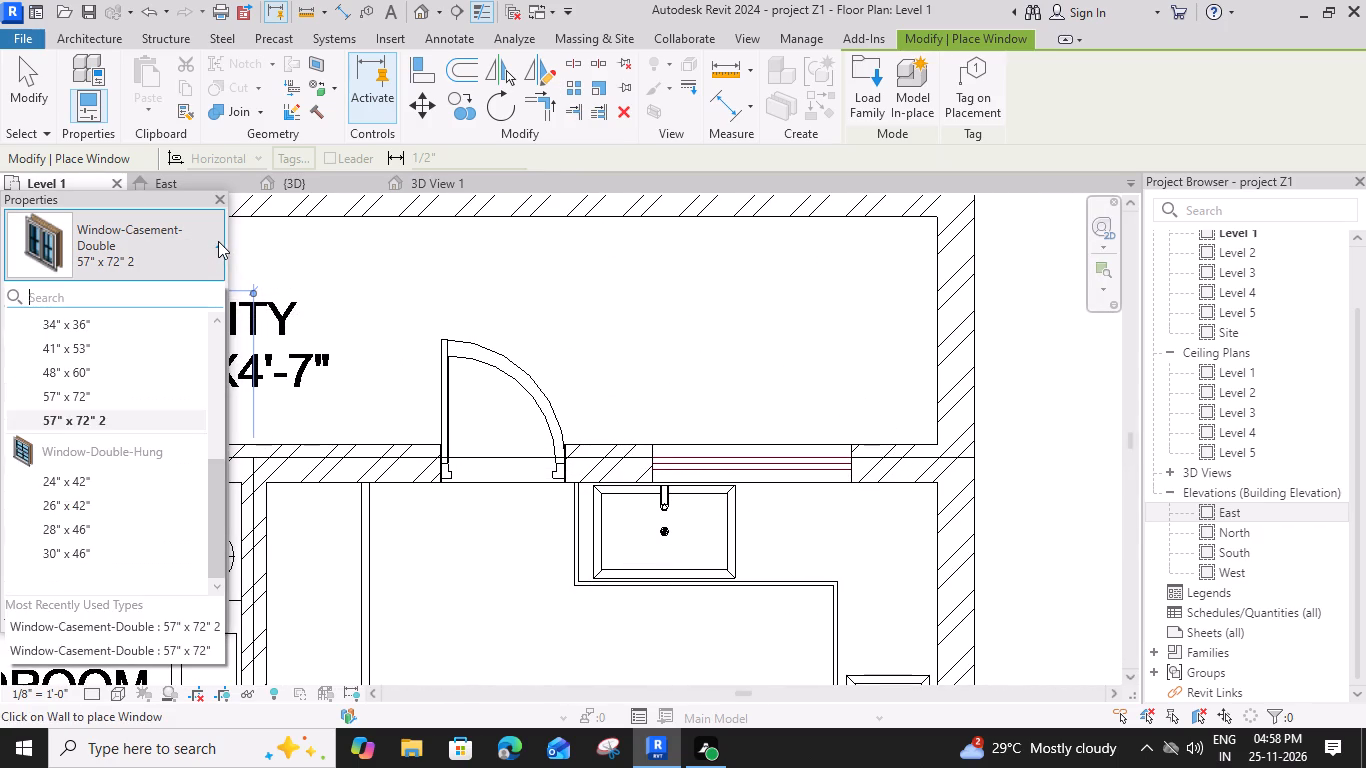
{"action": "left_click", "coordinate": [218, 241]}
{"action": "left_click", "coordinate": [201, 292]}
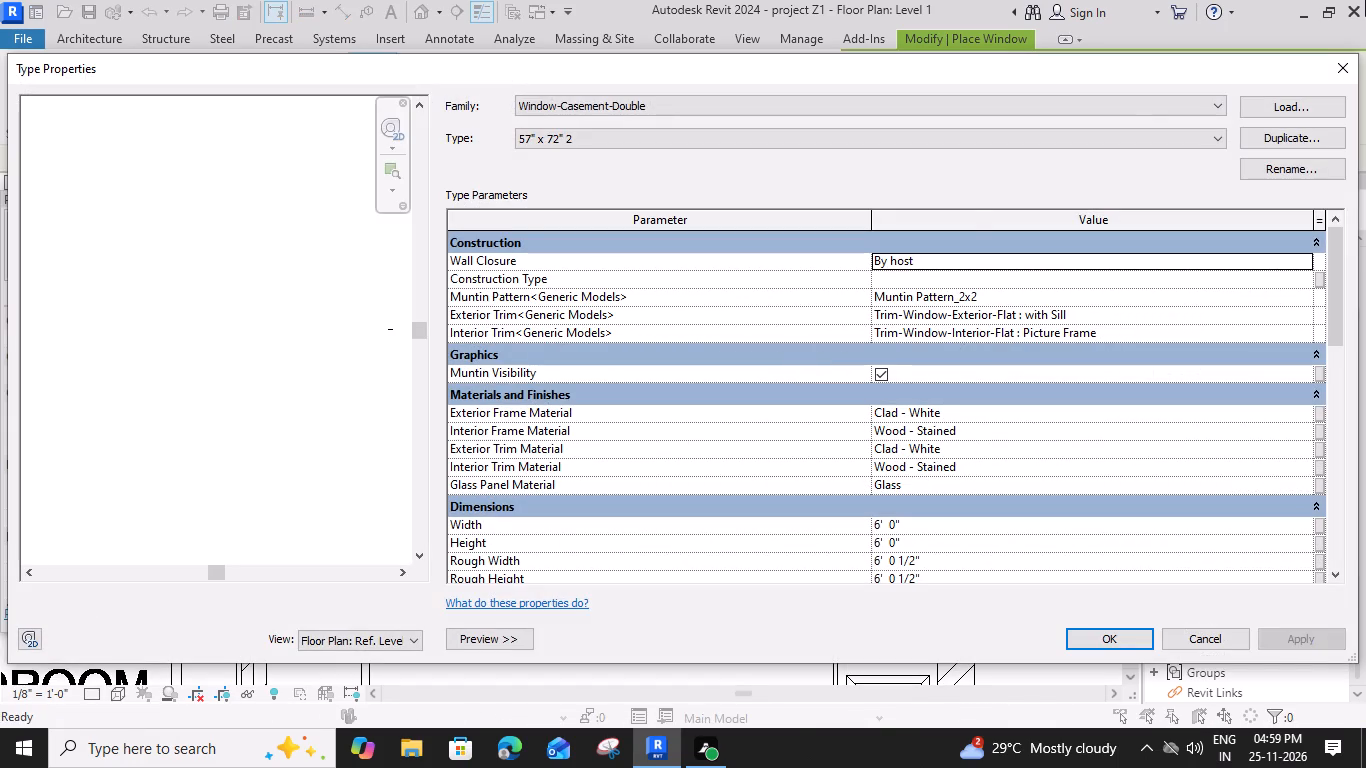
{"action": "left_click", "coordinate": [1316, 142]}
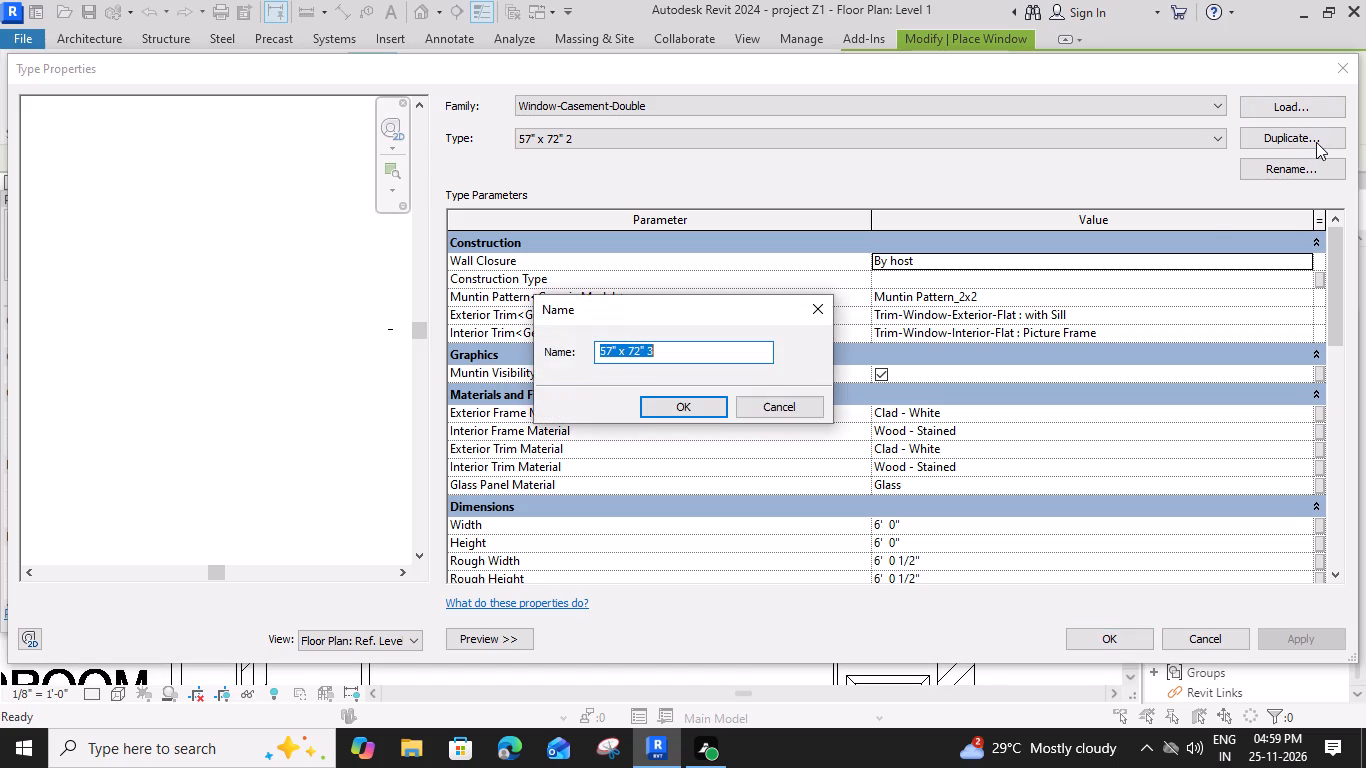
{"action": "left_click", "coordinate": [671, 406]}
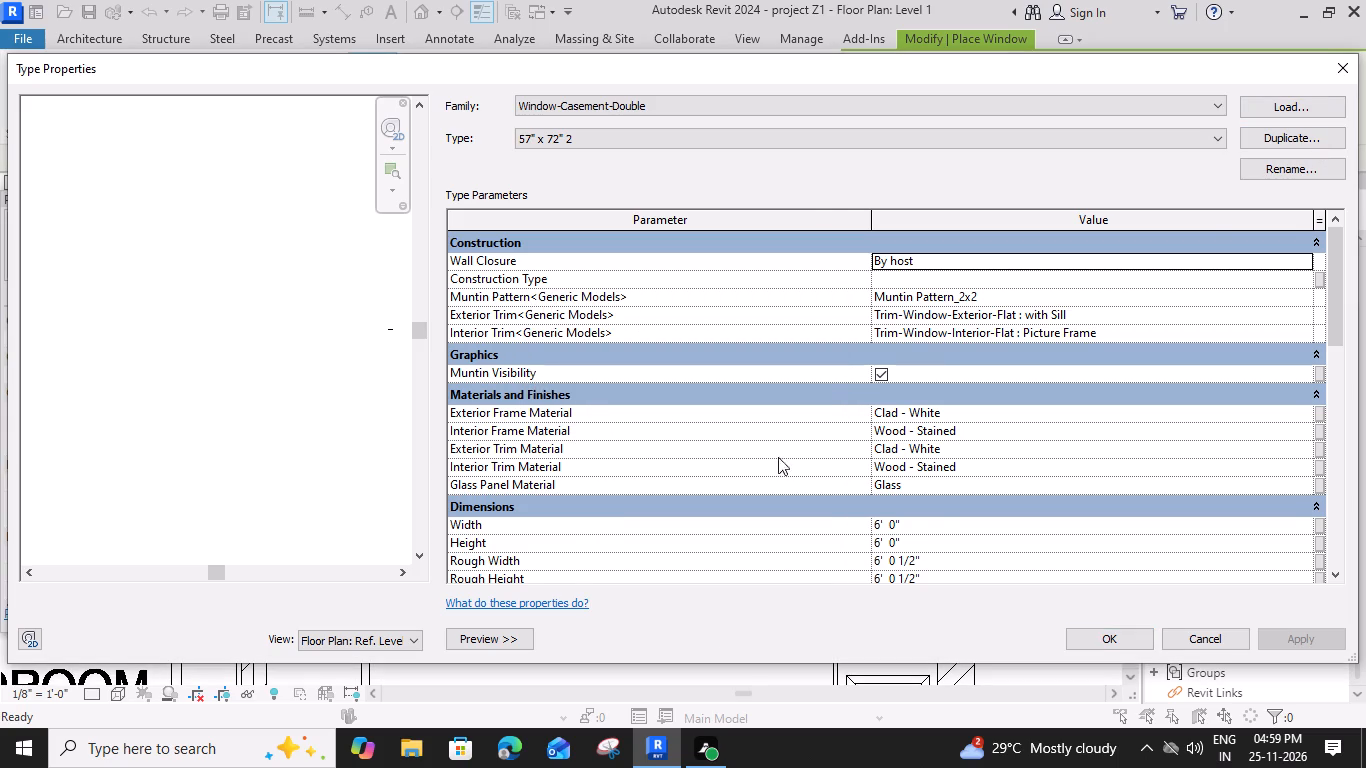
Set the 57" x 72" 3 window type's width to 4'6" and its height to 4'.
{"action": "scroll", "coordinate": [946, 531], "scroll_direction": "down", "scroll_amount": 1}
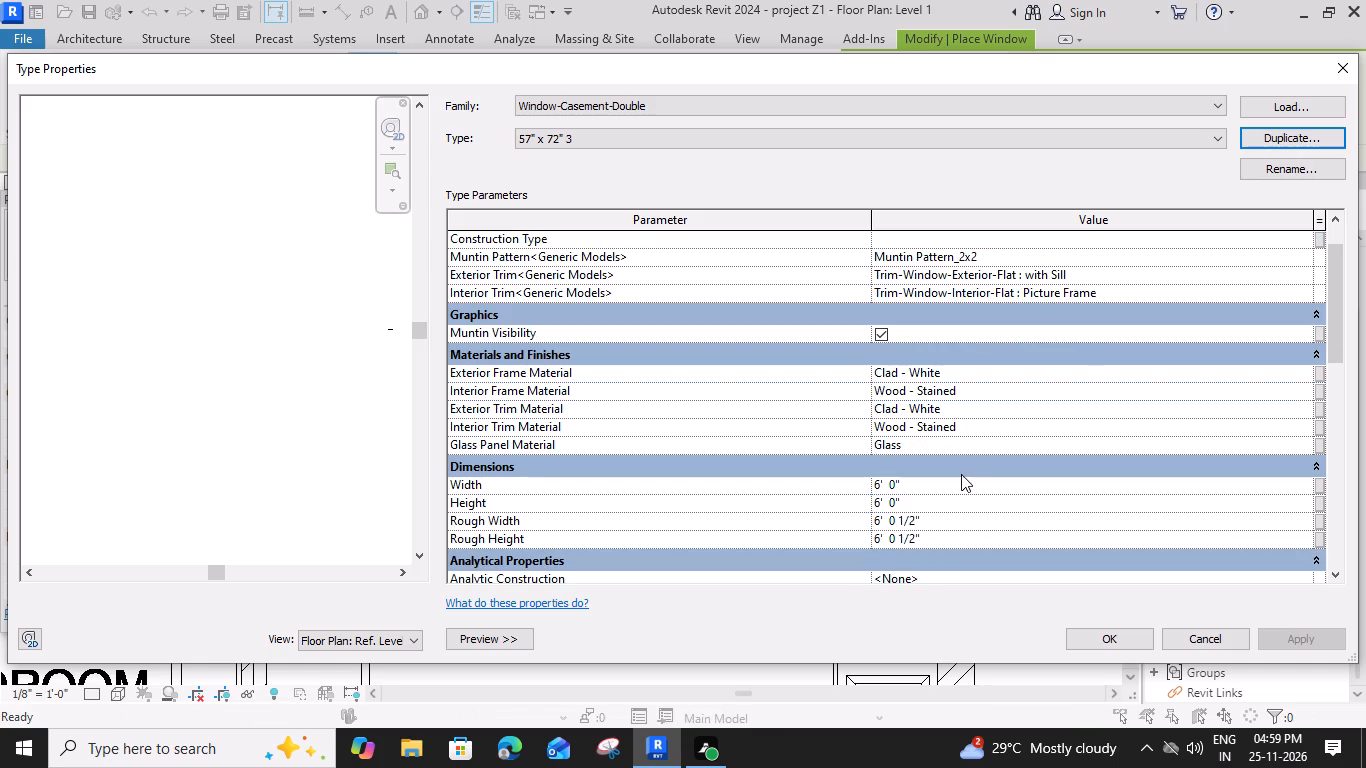
{"action": "left_click", "coordinate": [961, 485]}
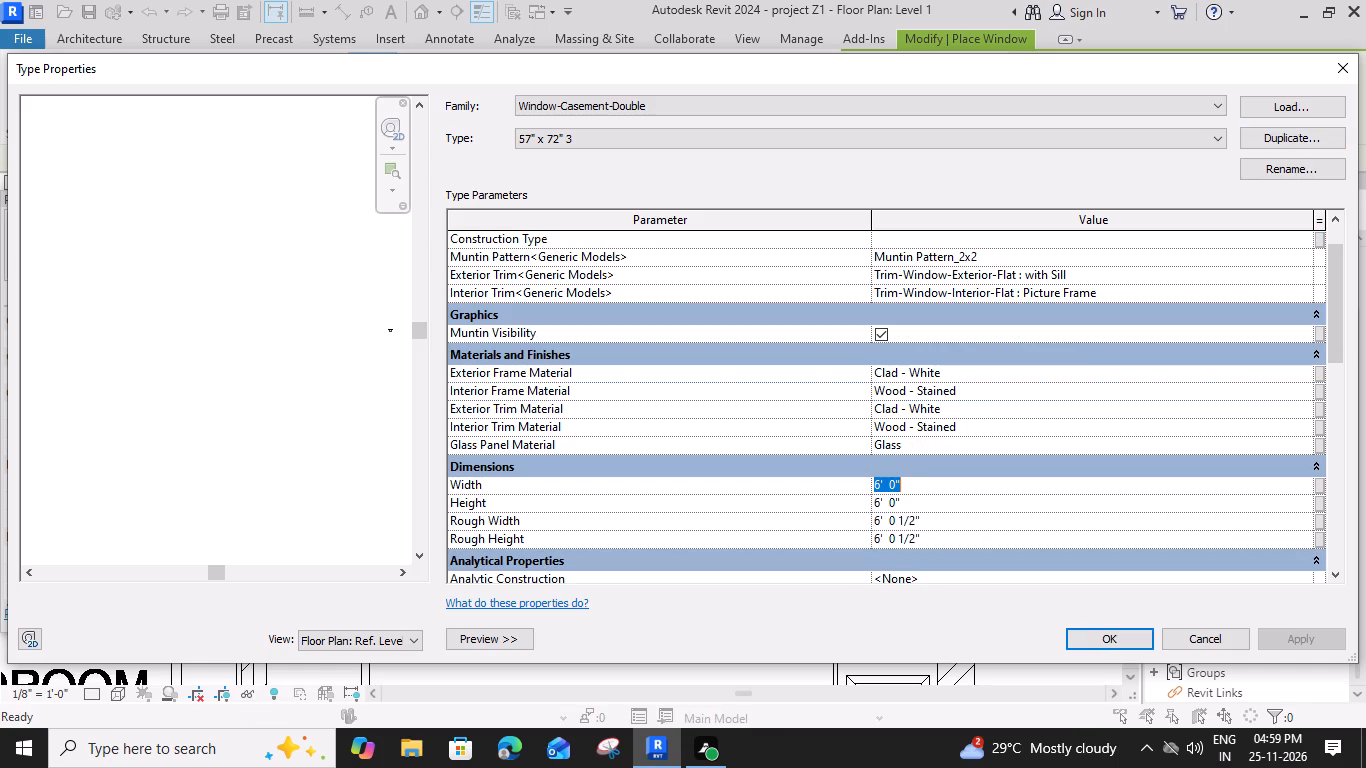
{"action": "type", "text": "4'6\""}
{"action": "key", "text": "Return"}
{"action": "left_click", "coordinate": [956, 503]}
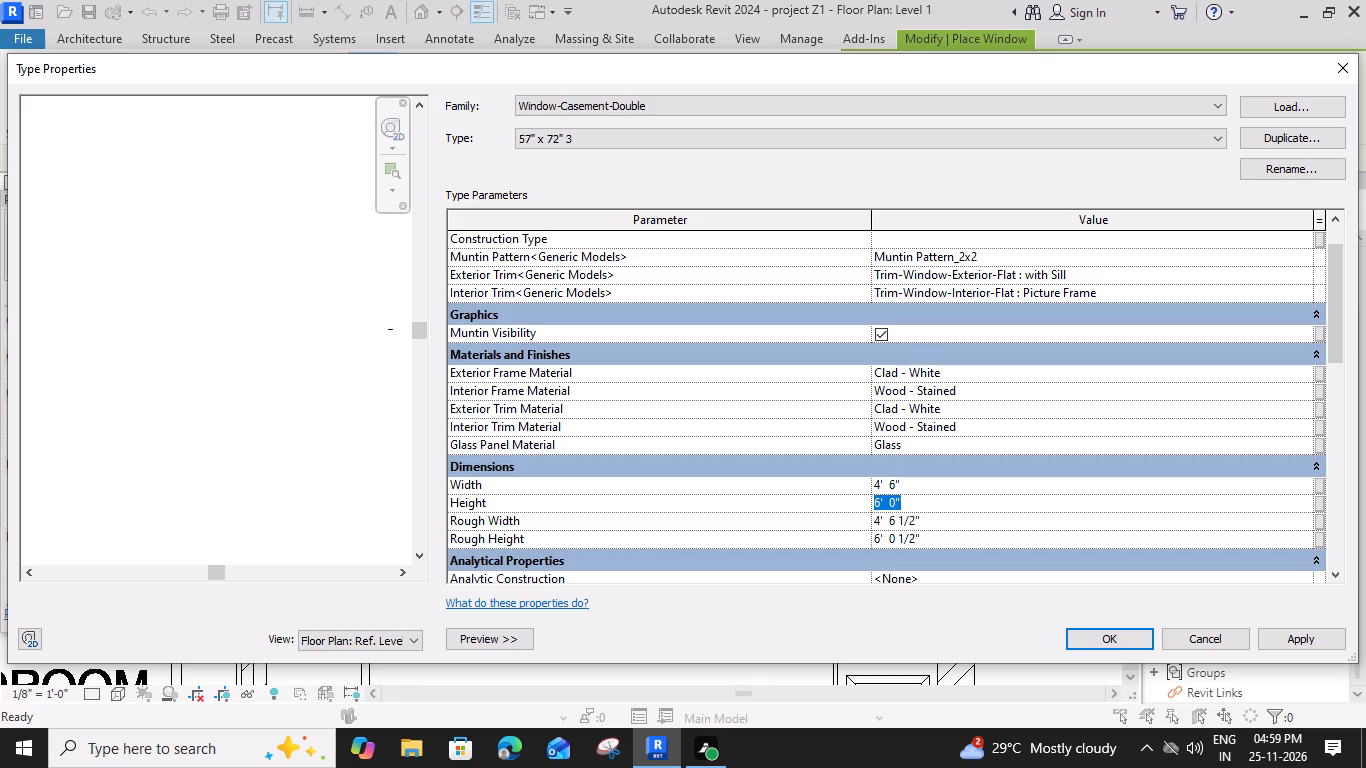
{"action": "type", "text": "4'"}
{"action": "key", "text": "Return"}
{"action": "left_click", "coordinate": [1094, 636]}
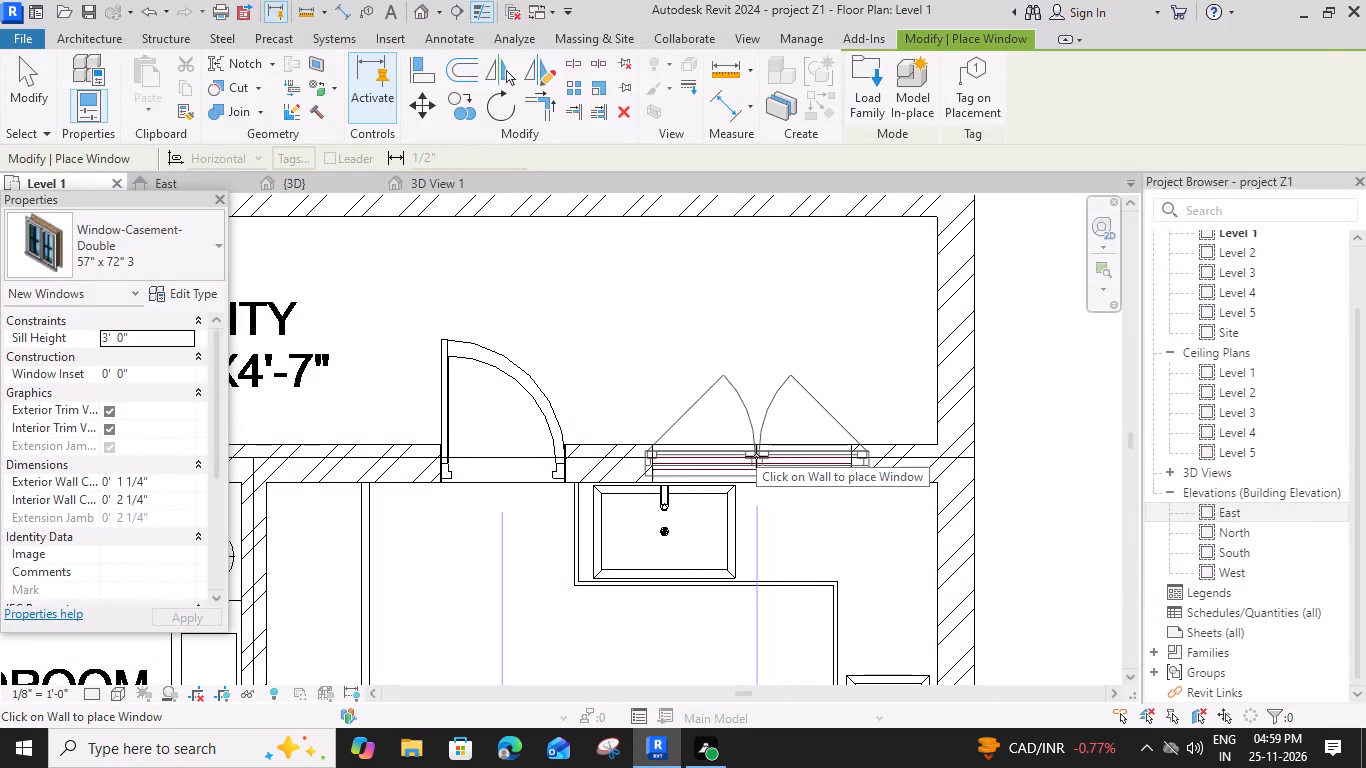
Place the 57" x 72" 3 casement window in the marked opening of the kitchen wall, opening toward the utility.
{"action": "scroll", "coordinate": [752, 456], "scroll_direction": "up", "scroll_amount": 3}
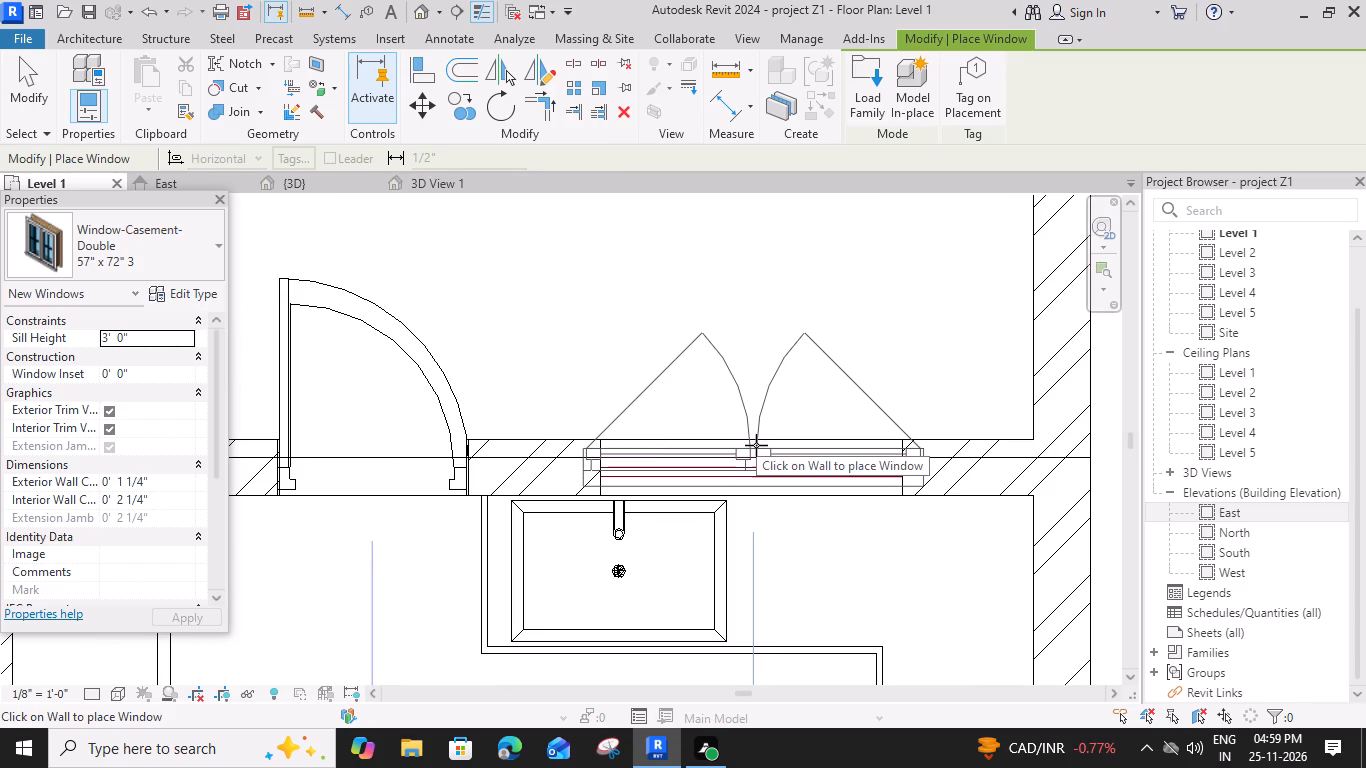
{"action": "left_click", "coordinate": [756, 445]}
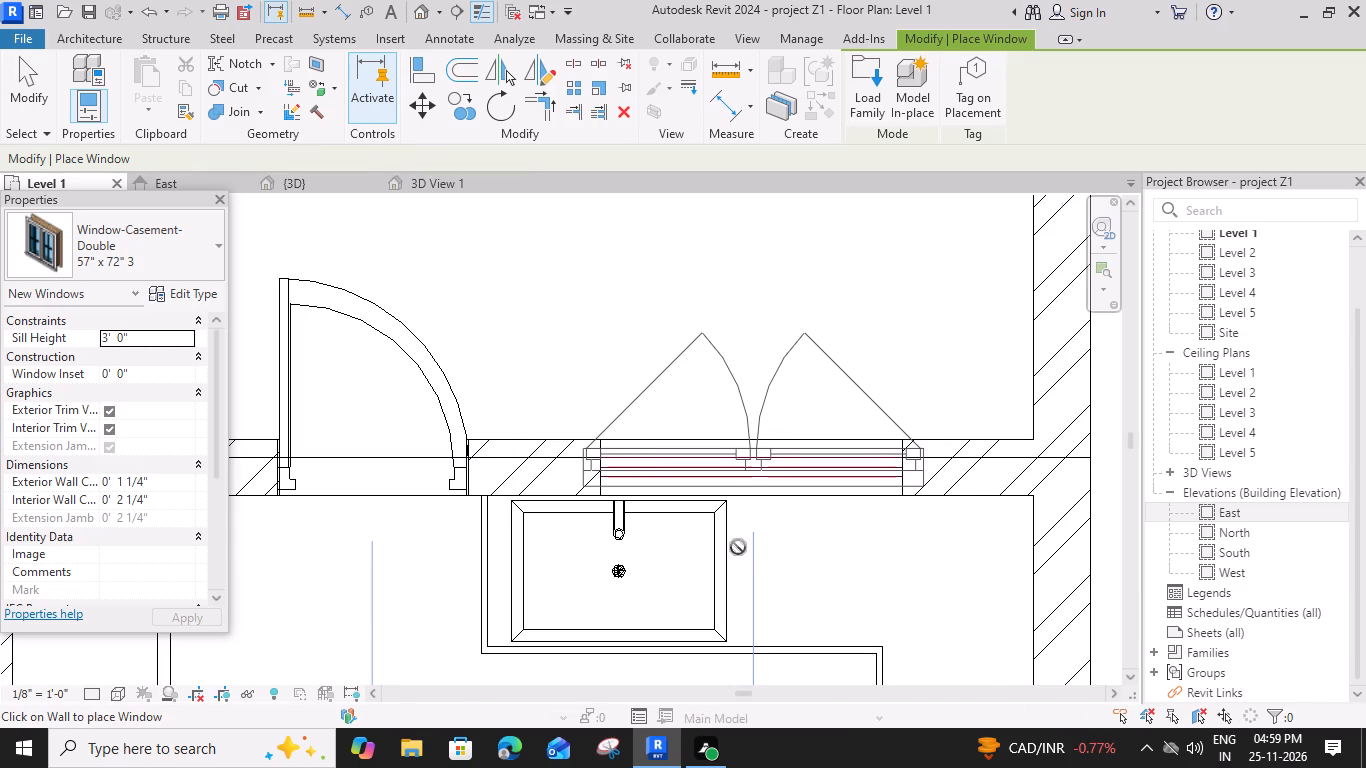
Duplicate the 57" x 72" 3 window type under the suggested name 57" x 72" 4 for the openings facing the parking.
{"action": "scroll", "coordinate": [738, 547], "scroll_direction": "down", "scroll_amount": 8}
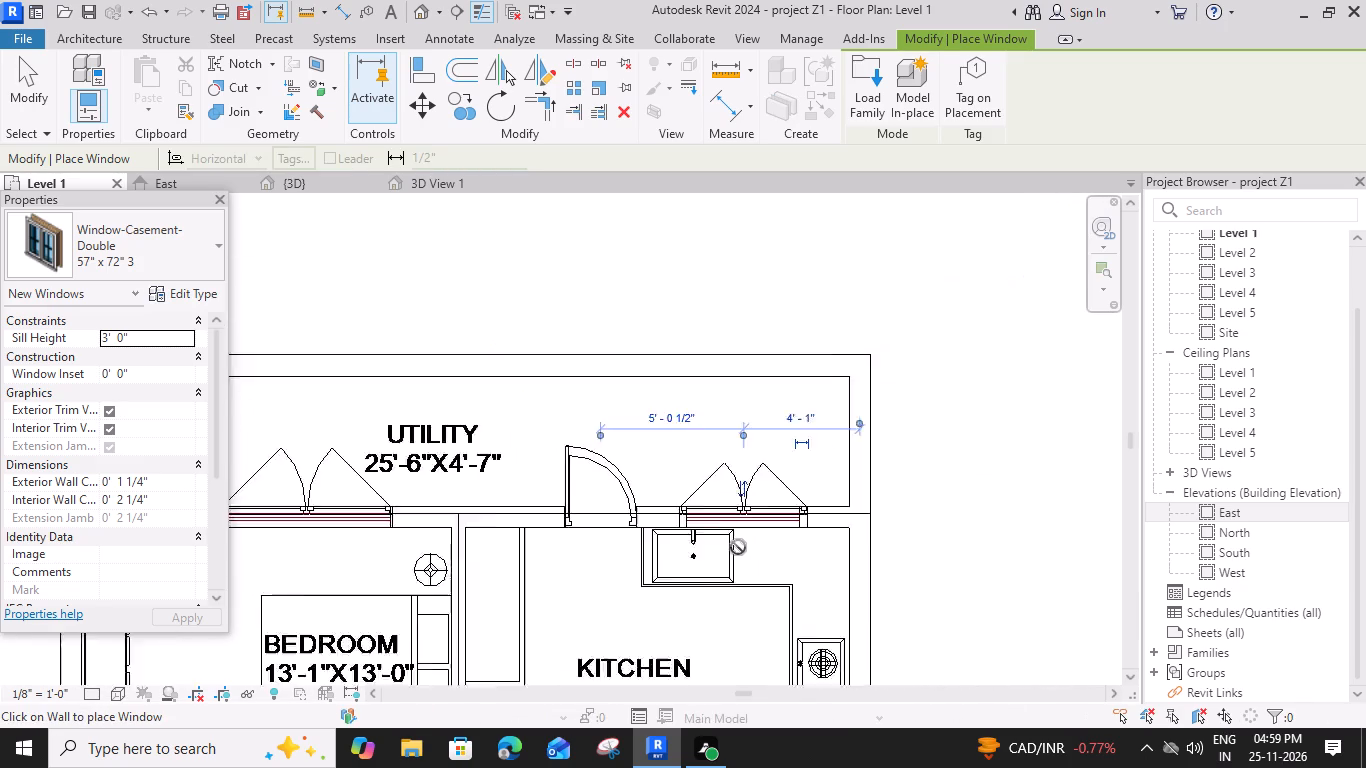
{"action": "scroll", "coordinate": [738, 547], "scroll_direction": "down", "scroll_amount": 2}
{"action": "middle_click_drag", "start_coordinate": [739, 555], "coordinate": [813, 209]}
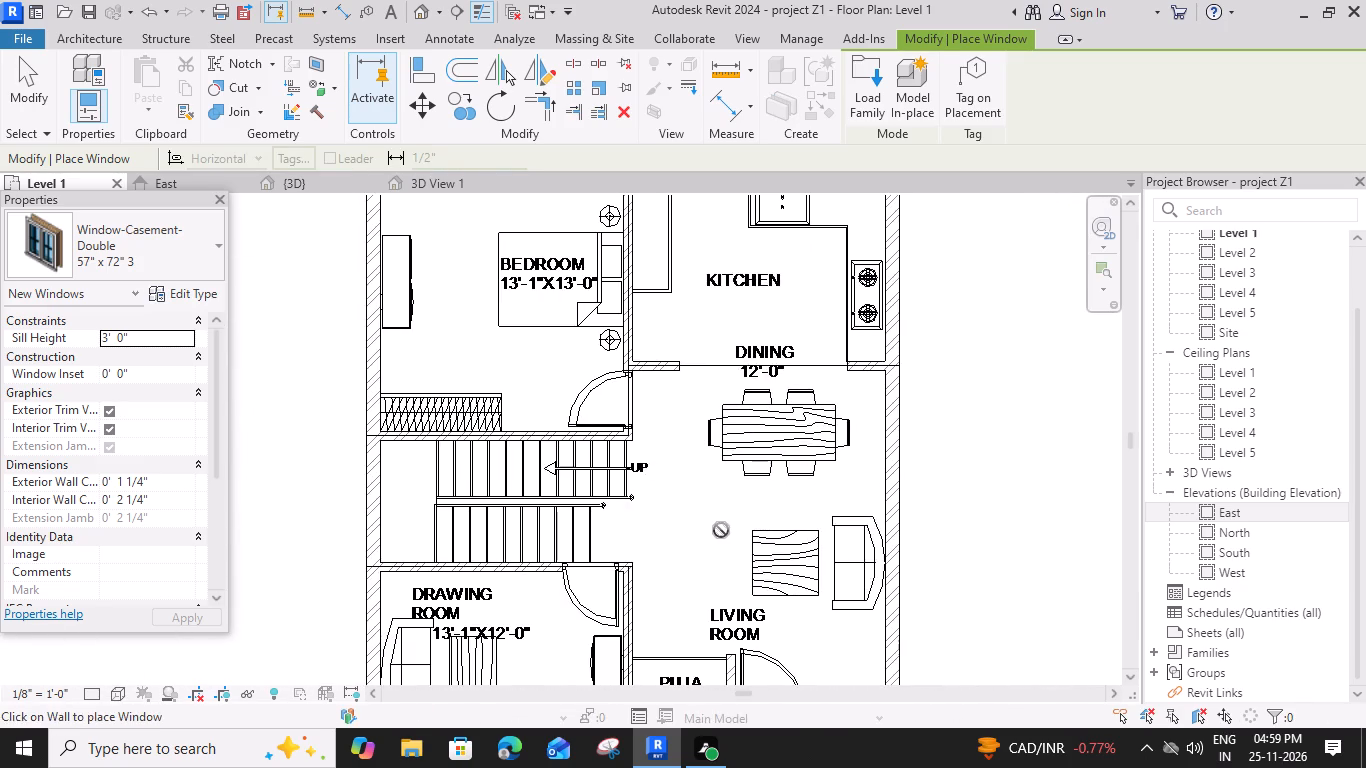
{"action": "middle_click_drag", "start_coordinate": [721, 530], "coordinate": [744, 240]}
{"action": "scroll", "coordinate": [882, 435], "scroll_direction": "up", "scroll_amount": 5}
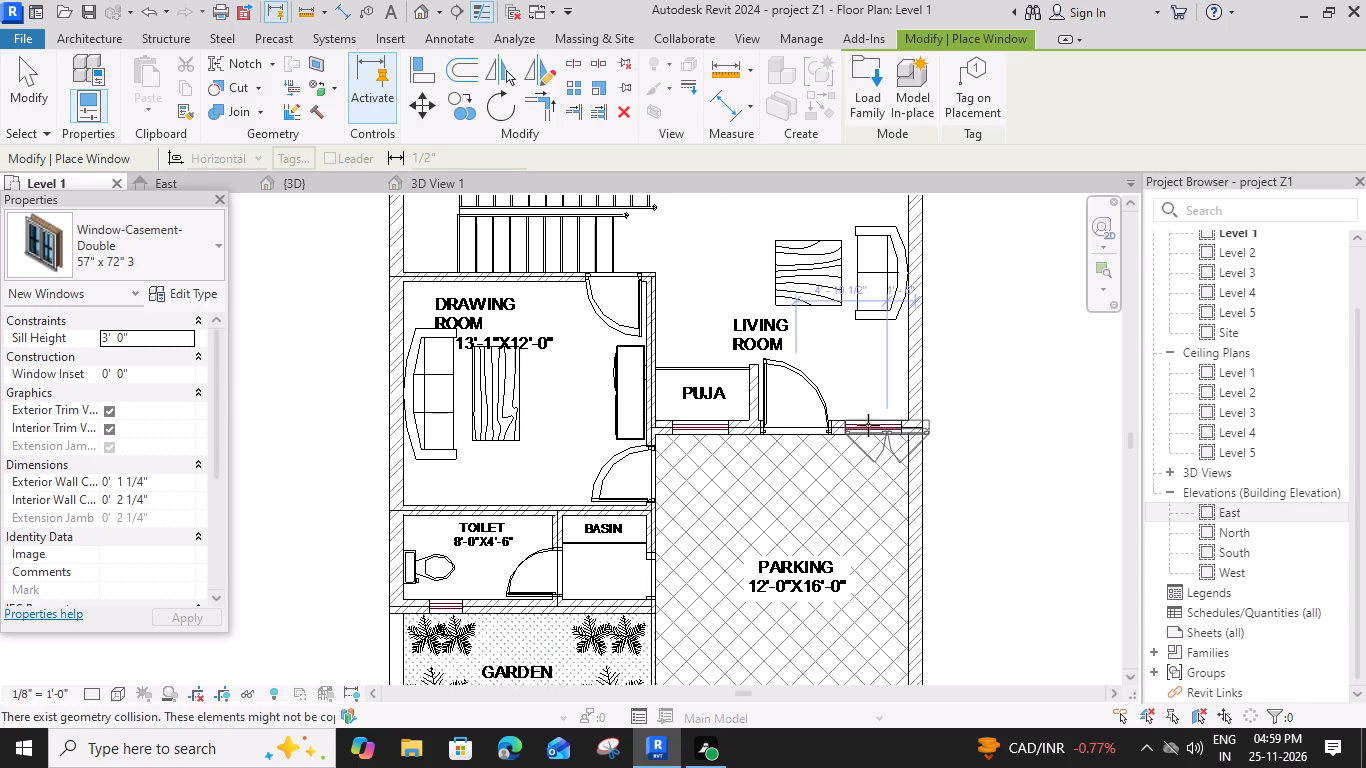
{"action": "scroll", "coordinate": [868, 425], "scroll_direction": "up", "scroll_amount": 5}
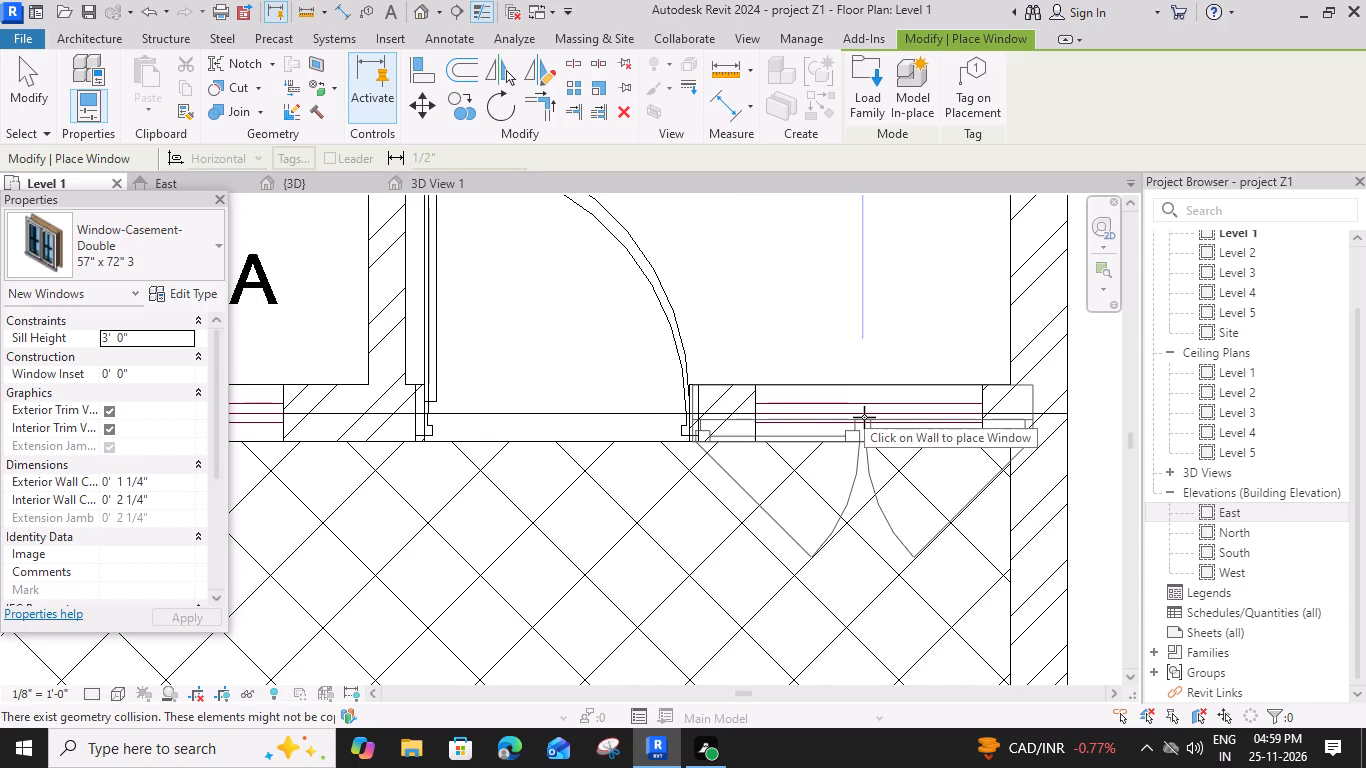
{"action": "middle_click_drag", "start_coordinate": [605, 408], "coordinate": [957, 438]}
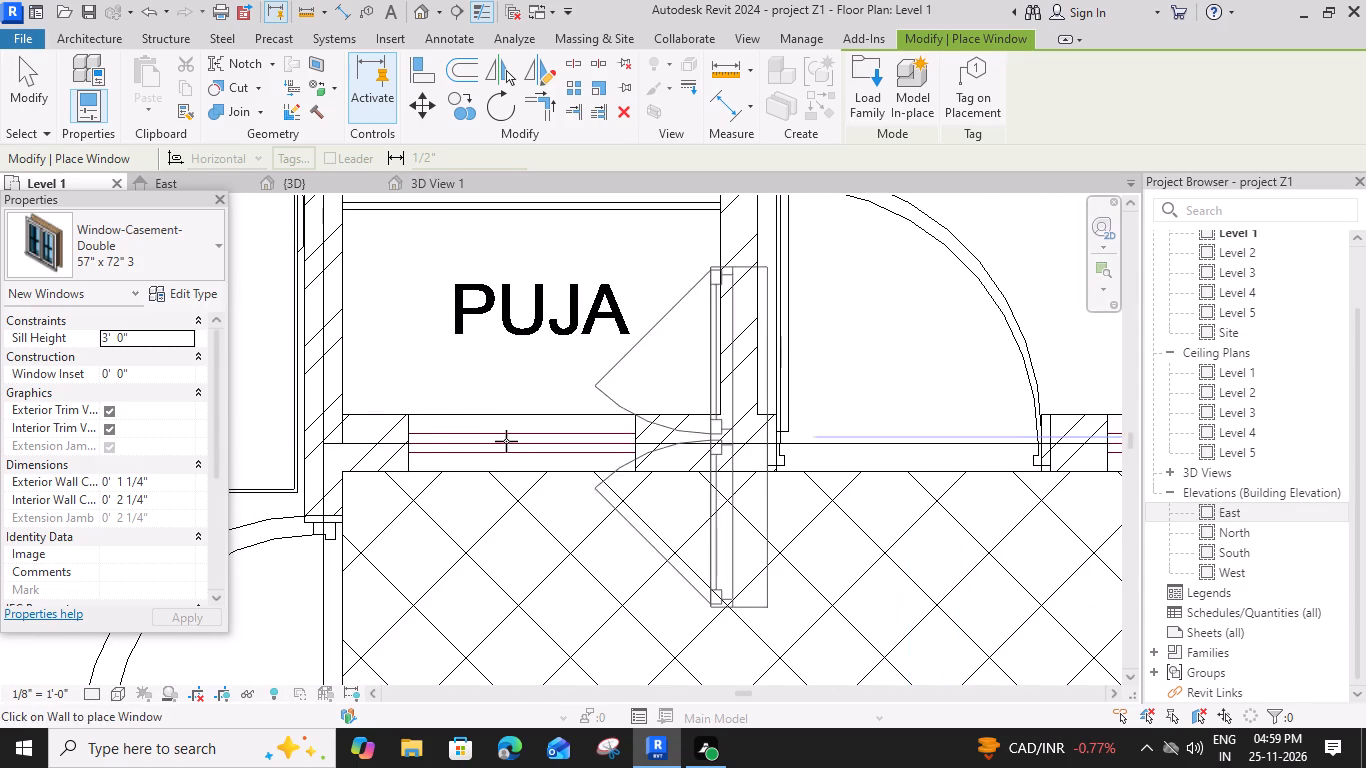
{"action": "left_click", "coordinate": [222, 245]}
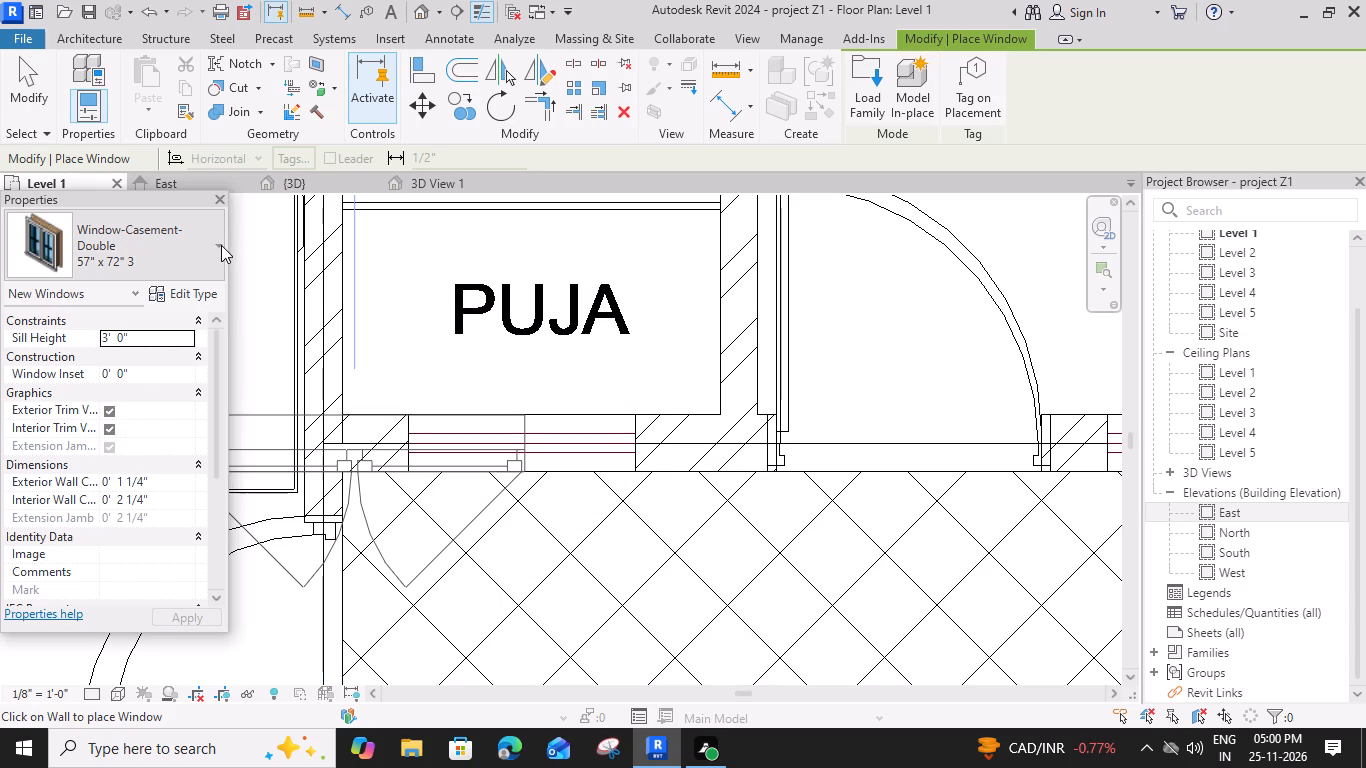
{"action": "scroll", "coordinate": [133, 420], "scroll_direction": "down", "scroll_amount": 2}
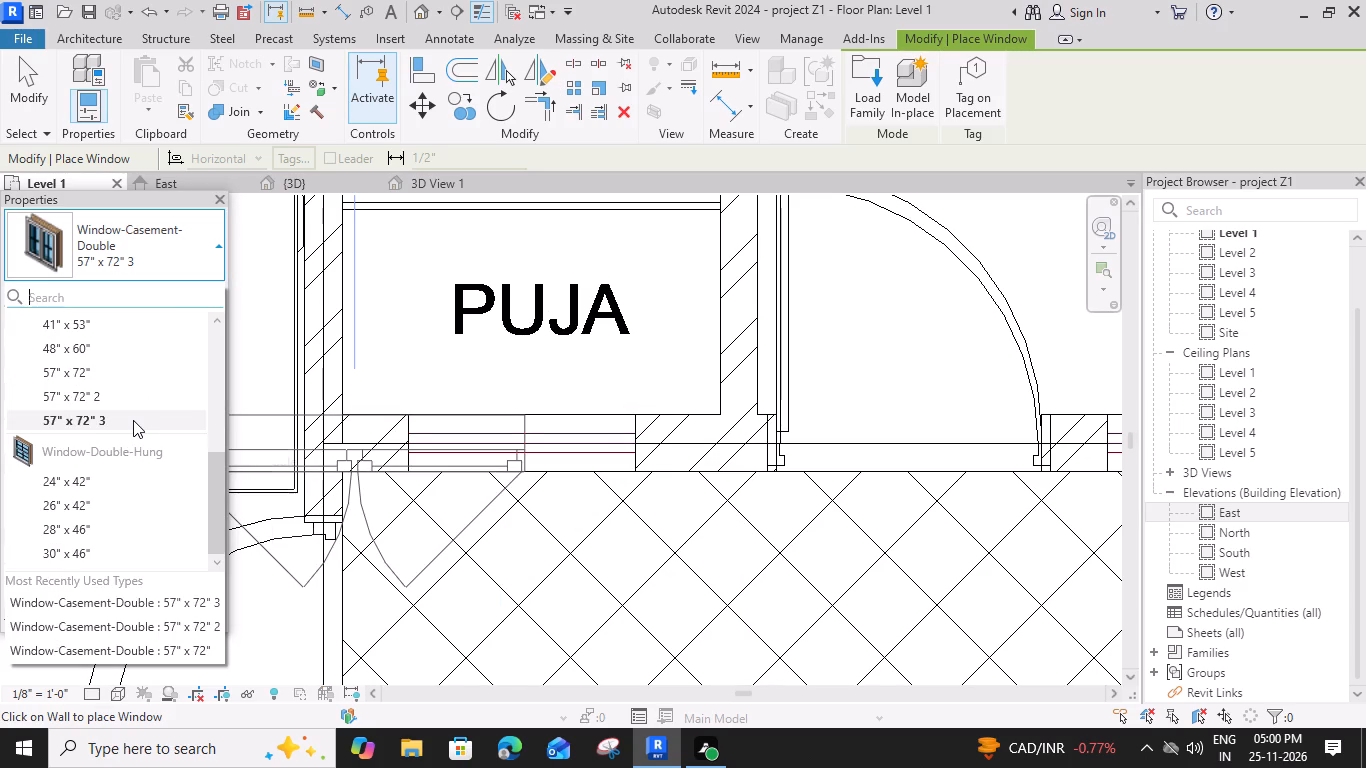
{"action": "scroll", "coordinate": [133, 419], "scroll_direction": "down", "scroll_amount": 2}
{"action": "left_click", "coordinate": [217, 247]}
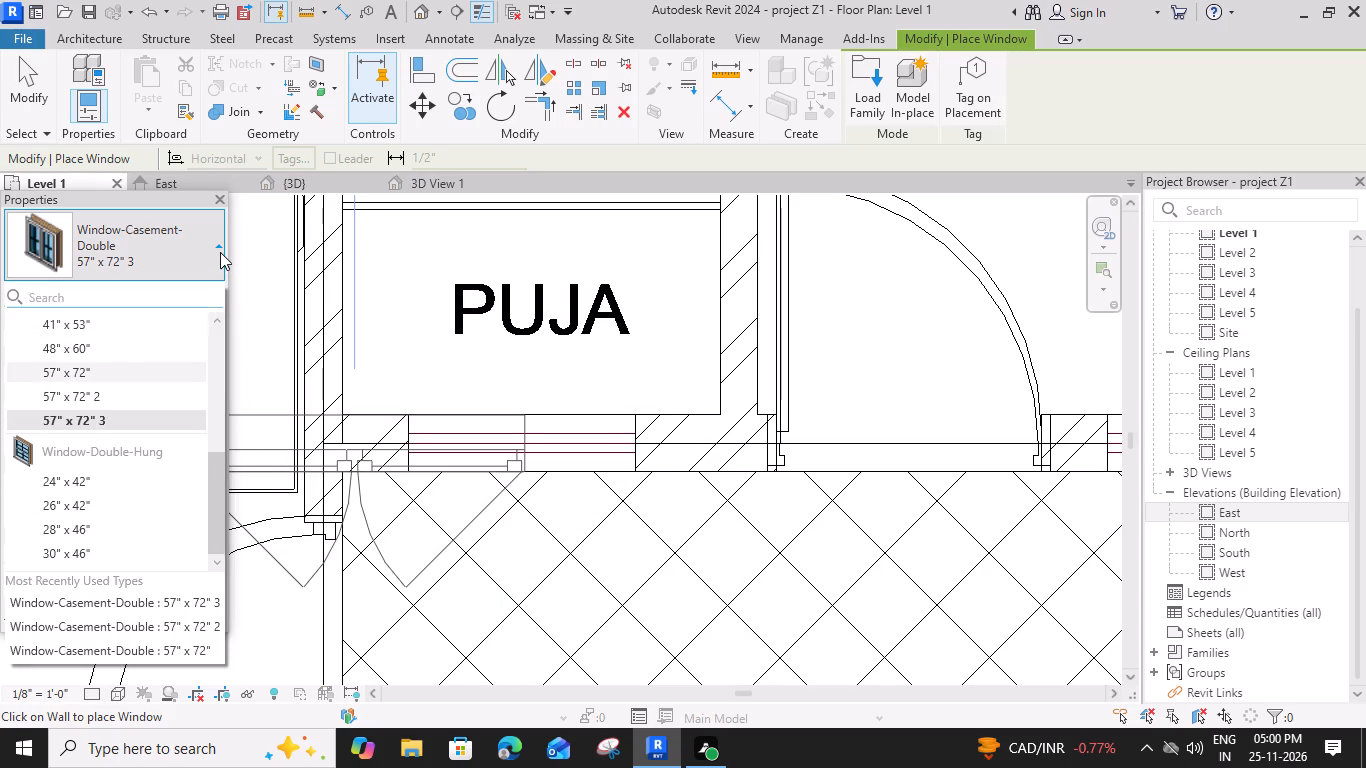
{"action": "left_click", "coordinate": [220, 252]}
{"action": "left_click", "coordinate": [208, 295]}
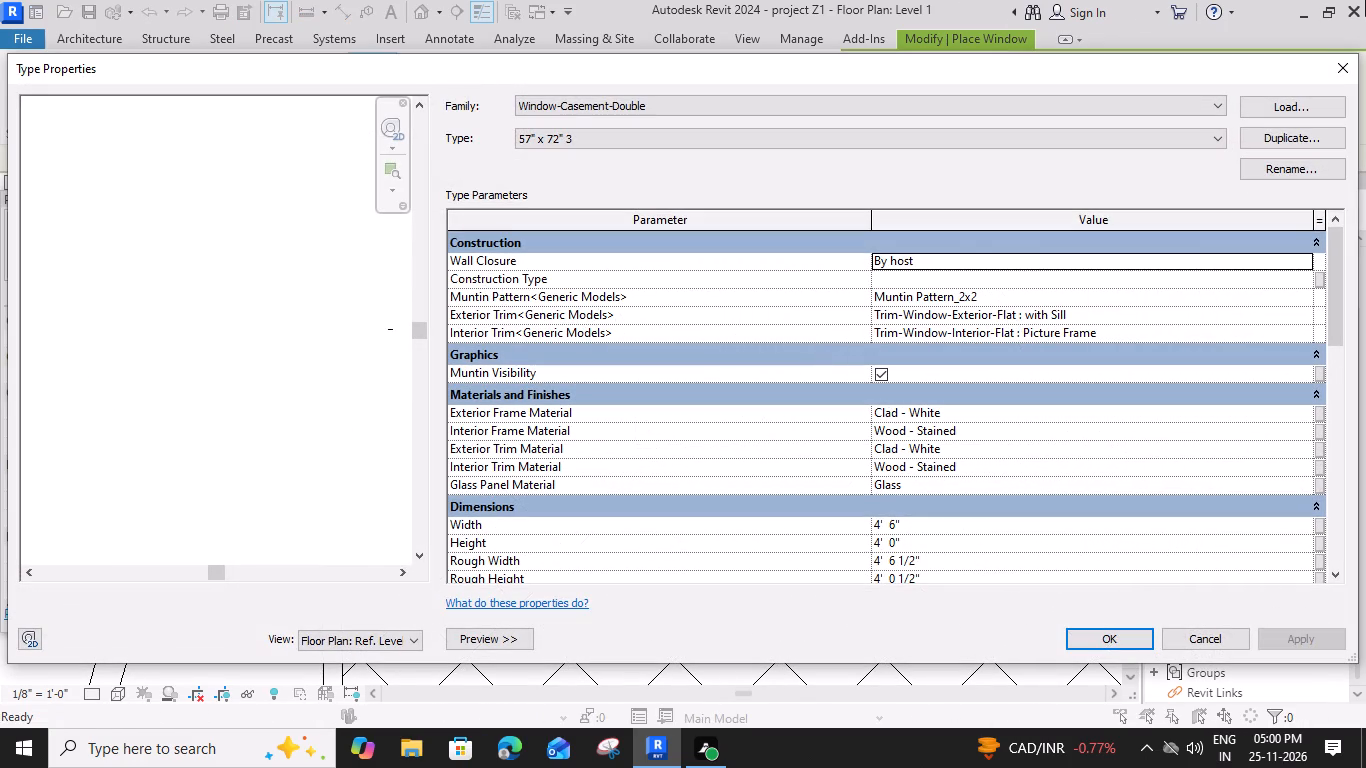
{"action": "left_click", "coordinate": [1301, 140]}
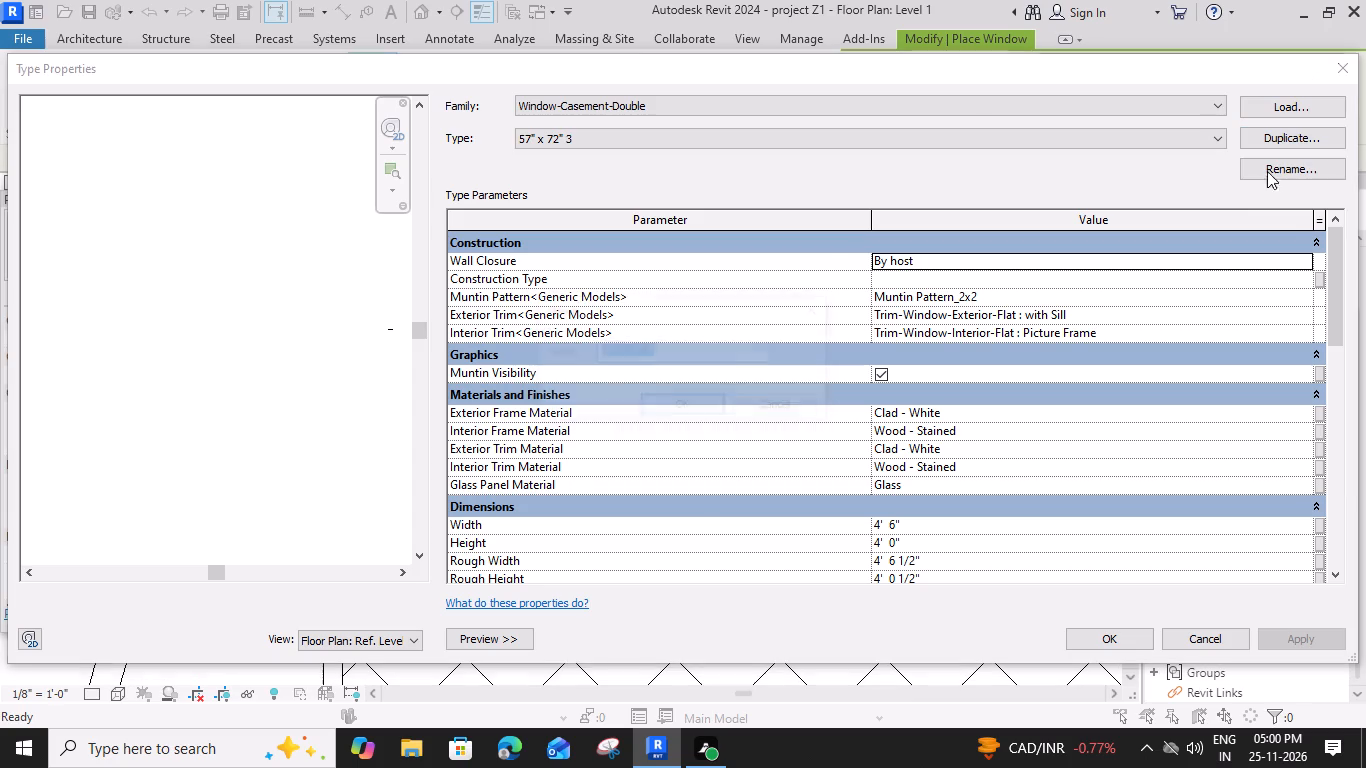
{"action": "left_click", "coordinate": [702, 404]}
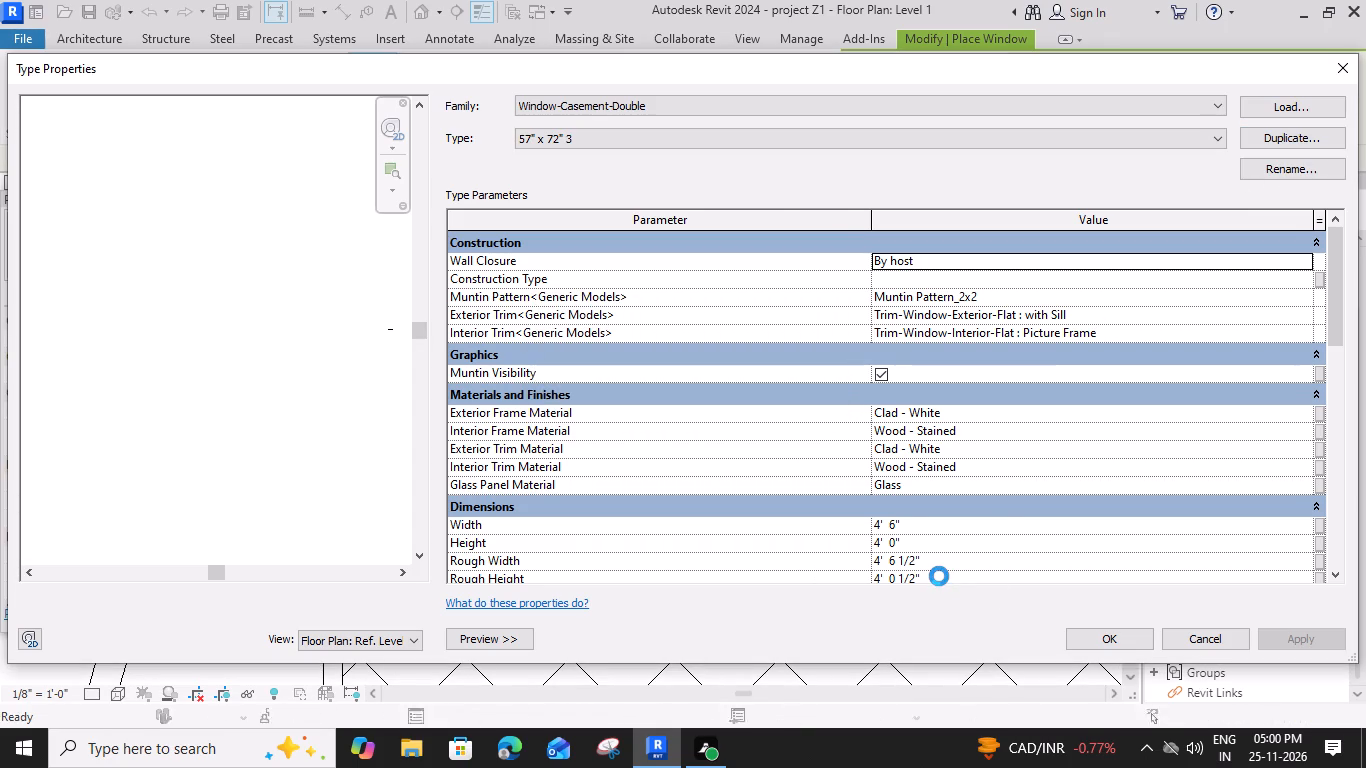
Set the 57" x 72" 4 window type's width to 3' and its height to 6'.
{"action": "left_click", "coordinate": [929, 523]}
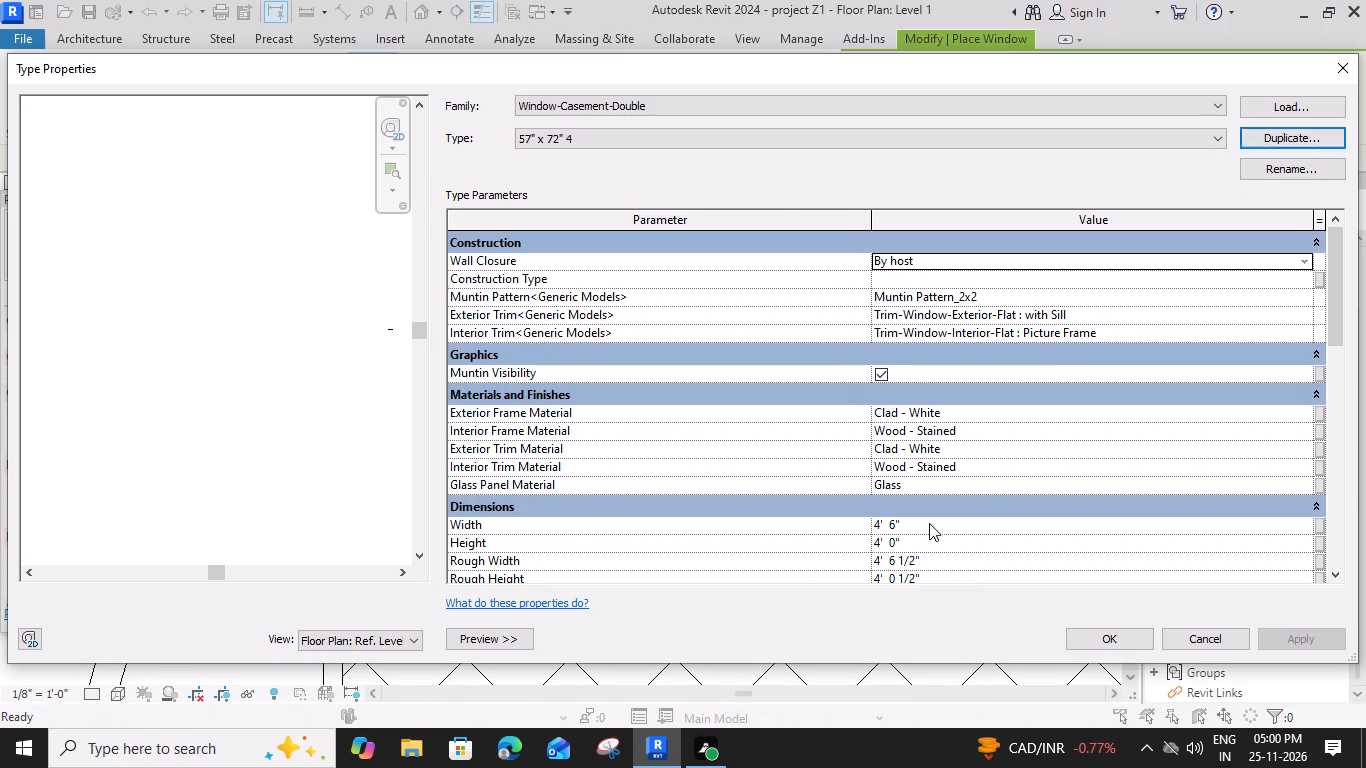
{"action": "type", "text": "3'"}
{"action": "key", "text": "Return"}
{"action": "left_click", "coordinate": [940, 544]}
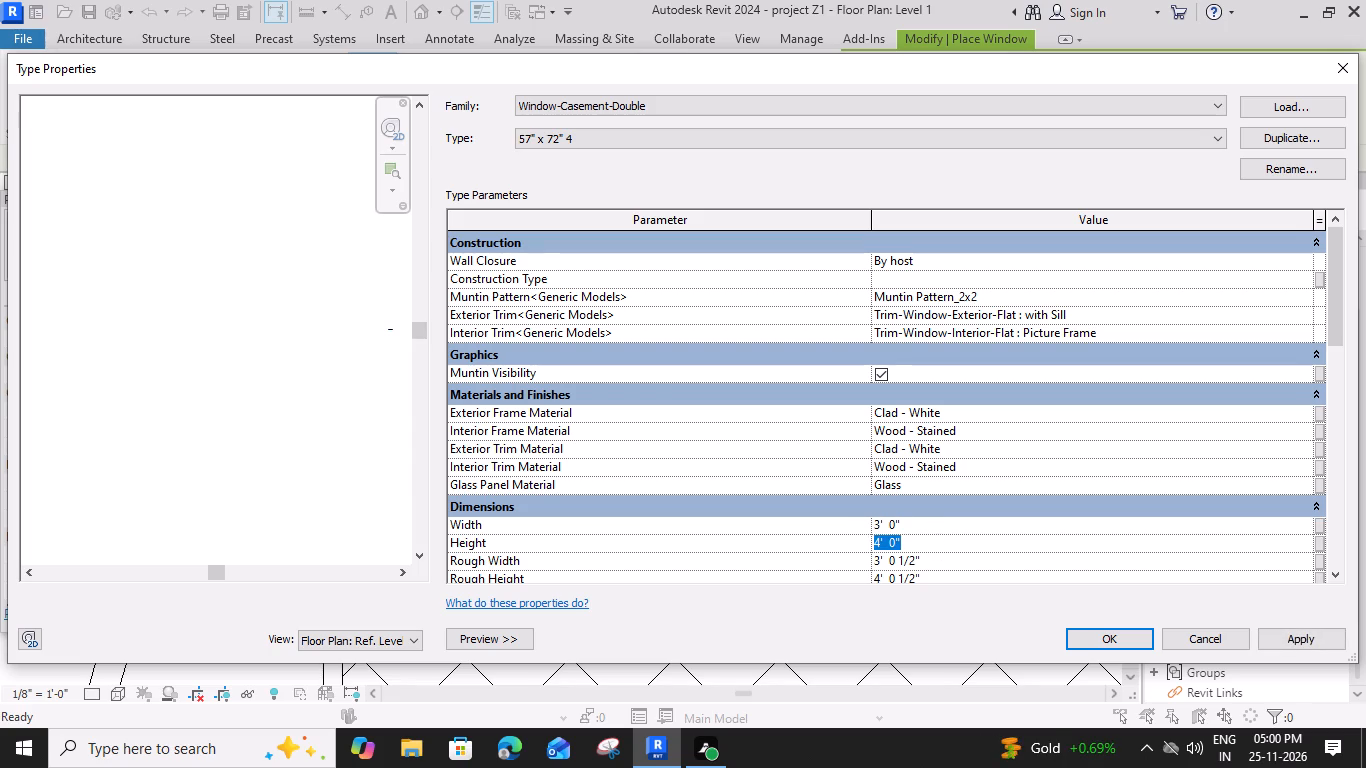
{"action": "type", "text": "6'"}
{"action": "key", "text": "Return"}
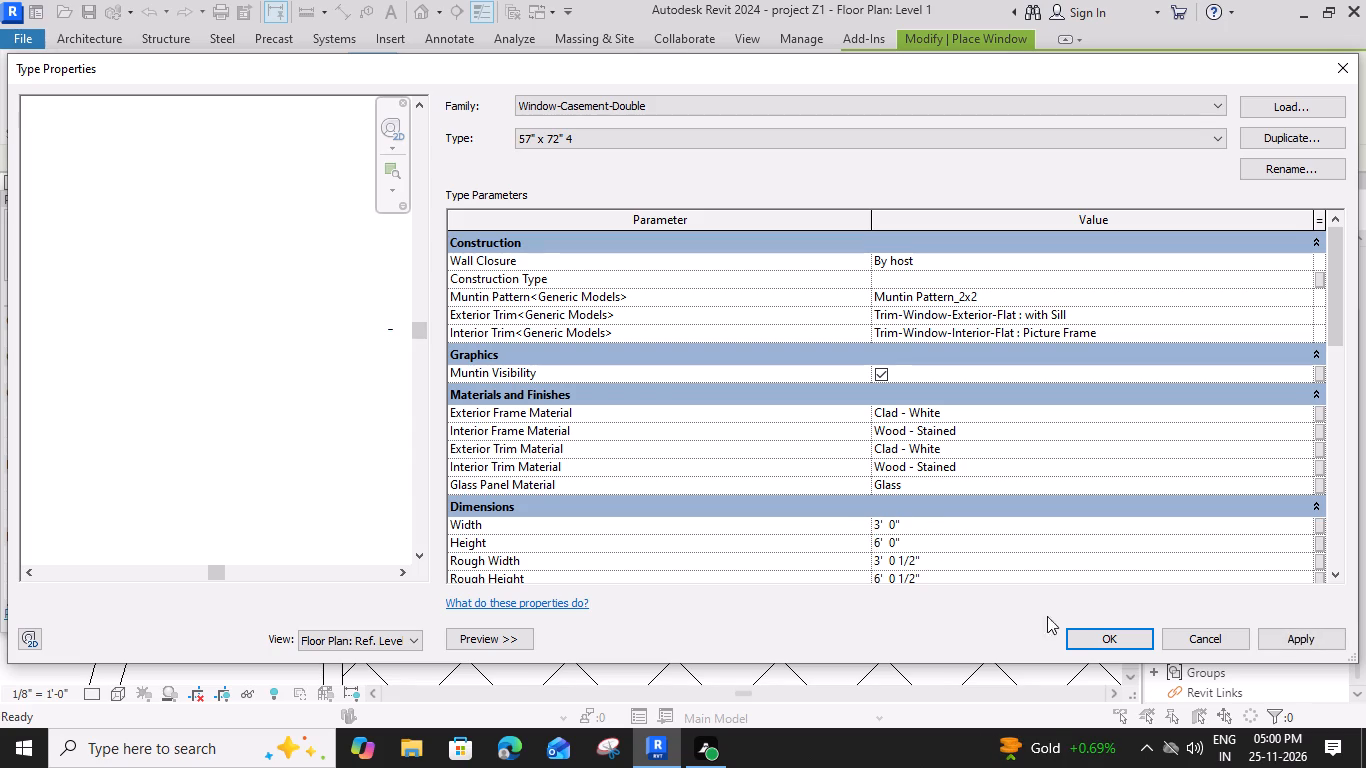
{"action": "left_click", "coordinate": [1079, 635]}
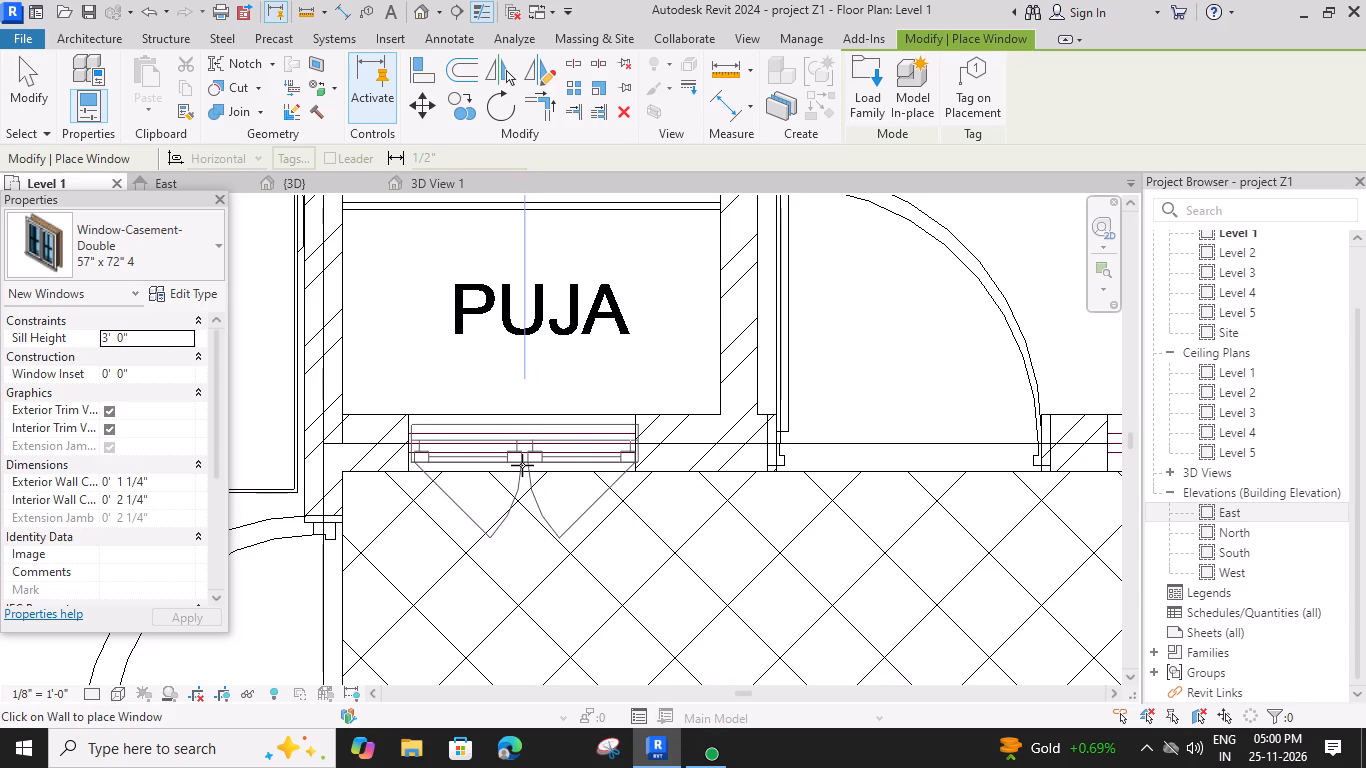
Place 57" x 72" 4 casement windows in the marked puja and living room openings, both opening toward the parking.
{"action": "left_click", "coordinate": [522, 465]}
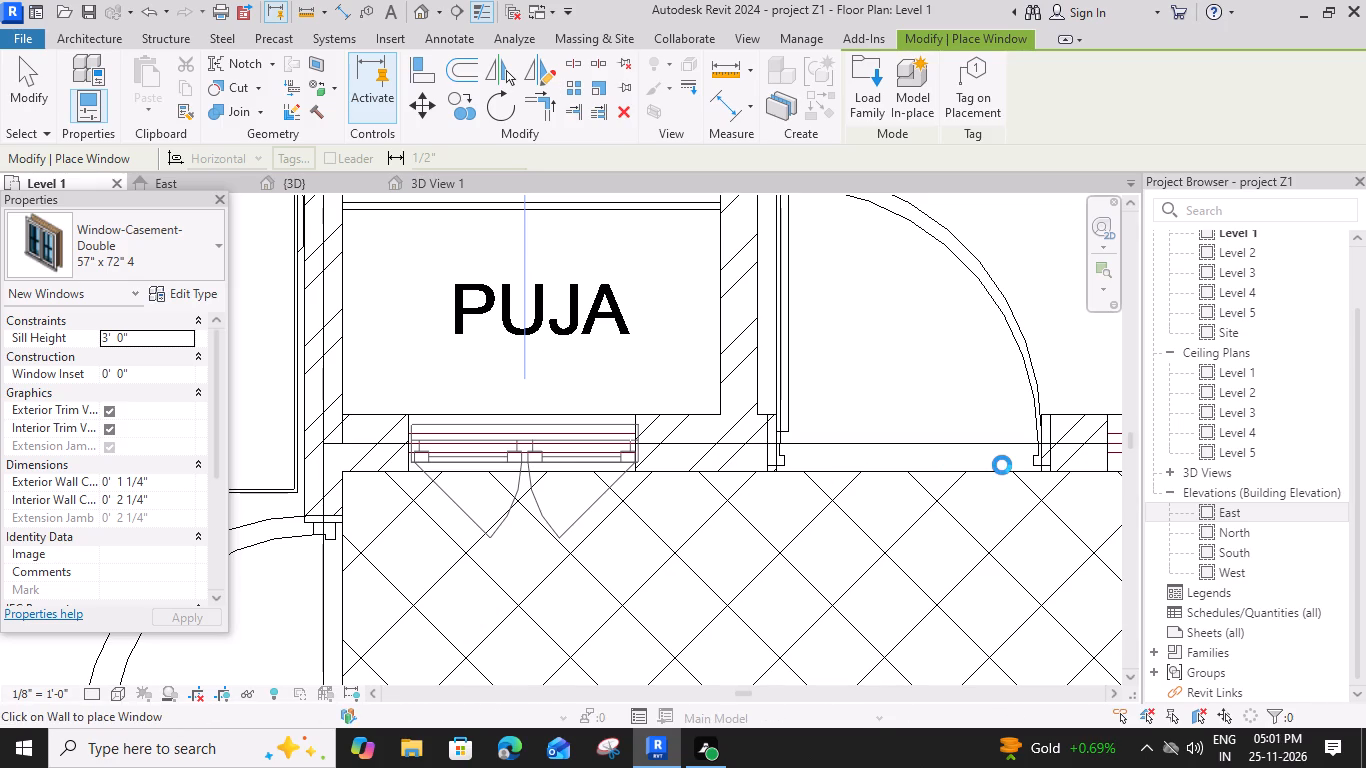
{"action": "middle_click_drag", "start_coordinate": [1002, 465], "coordinate": [759, 476]}
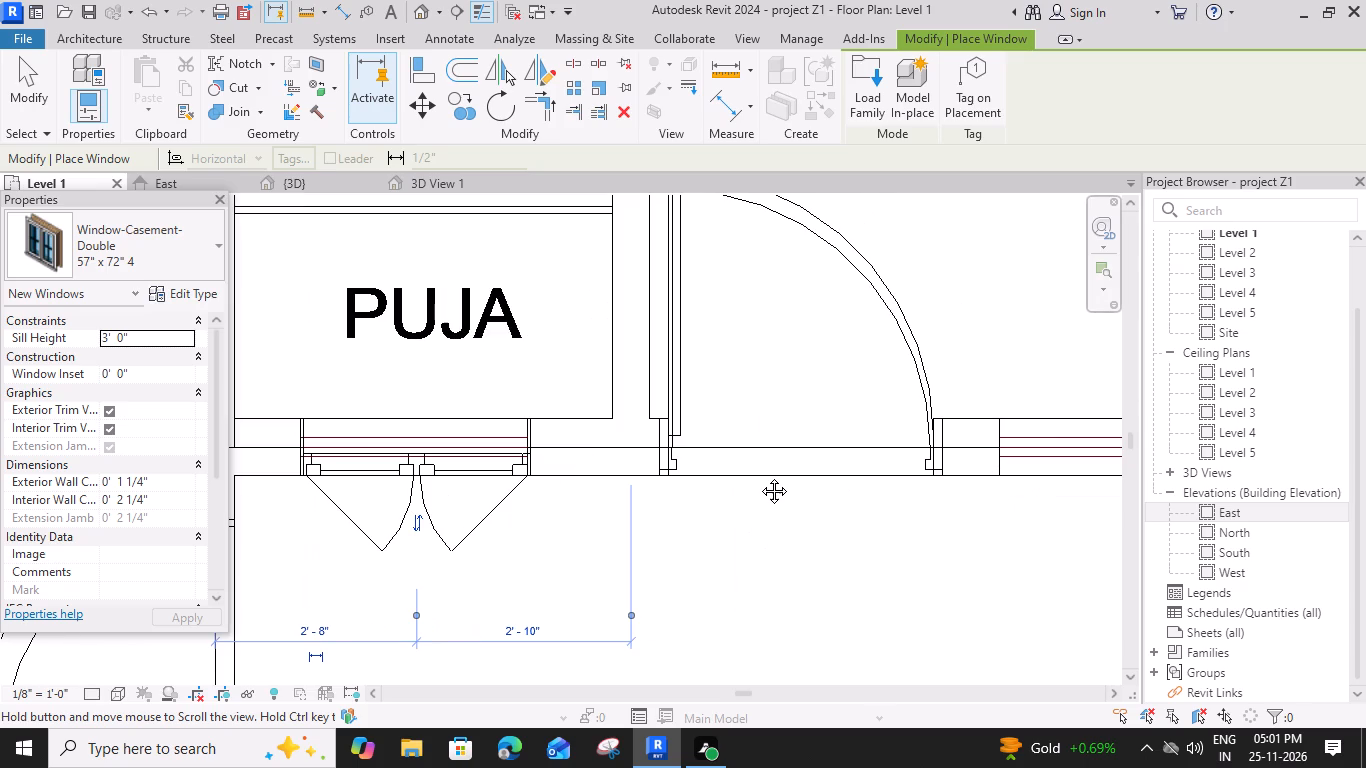
{"action": "middle_click_drag", "start_coordinate": [759, 476], "coordinate": [558, 484]}
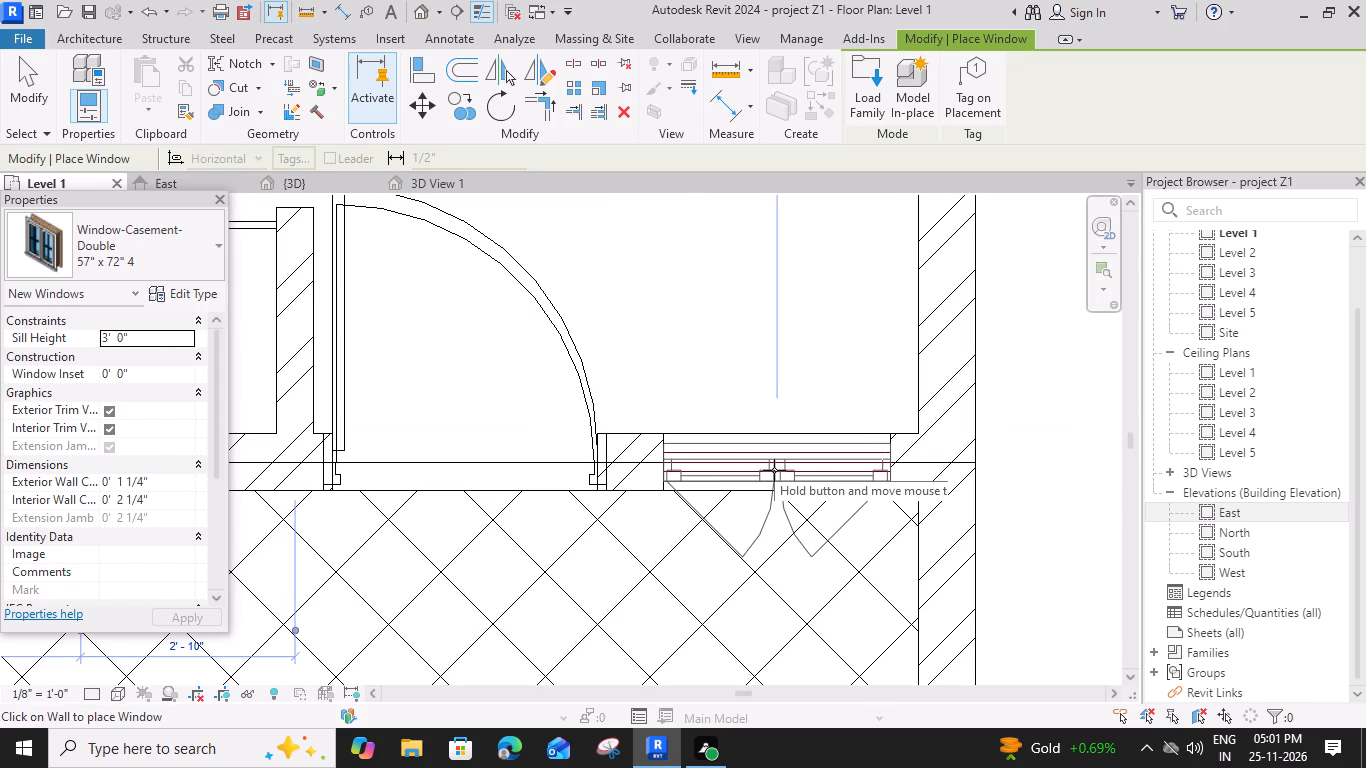
{"action": "left_click", "coordinate": [774, 470]}
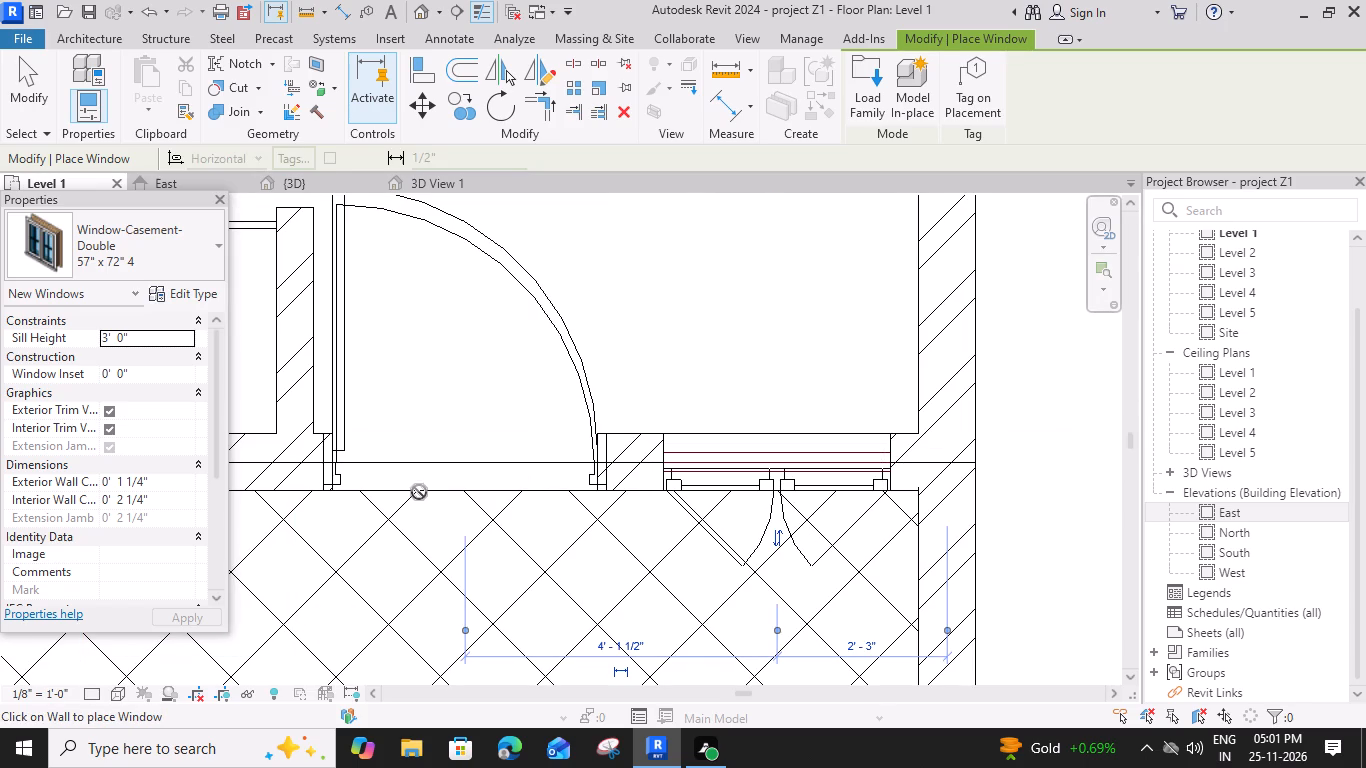
Switch to the Fixed 16" x 24" window type and duplicate it under the suggested name 16" x 24" 2.
{"action": "scroll", "coordinate": [419, 494], "scroll_direction": "down", "scroll_amount": 4}
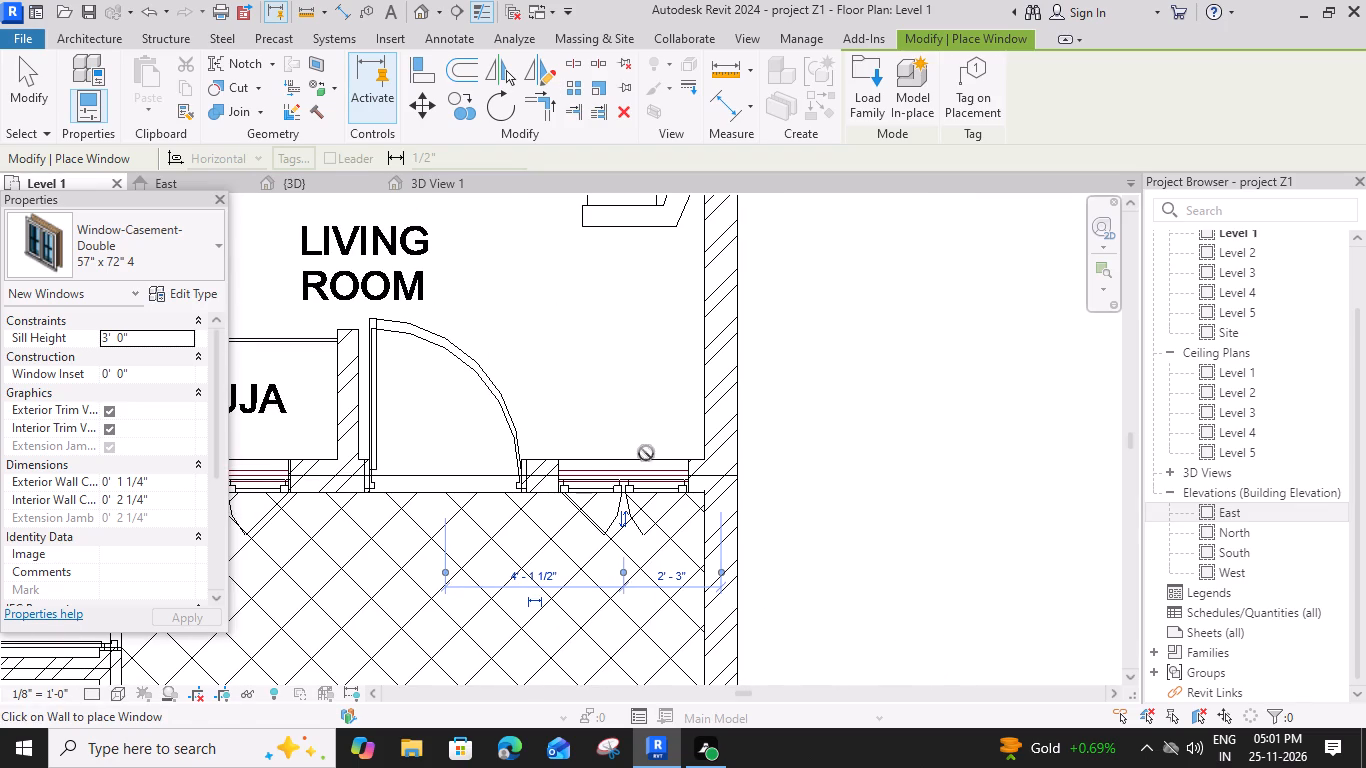
{"action": "scroll", "coordinate": [645, 454], "scroll_direction": "down", "scroll_amount": 4}
{"action": "middle_click_drag", "start_coordinate": [417, 514], "coordinate": [681, 430]}
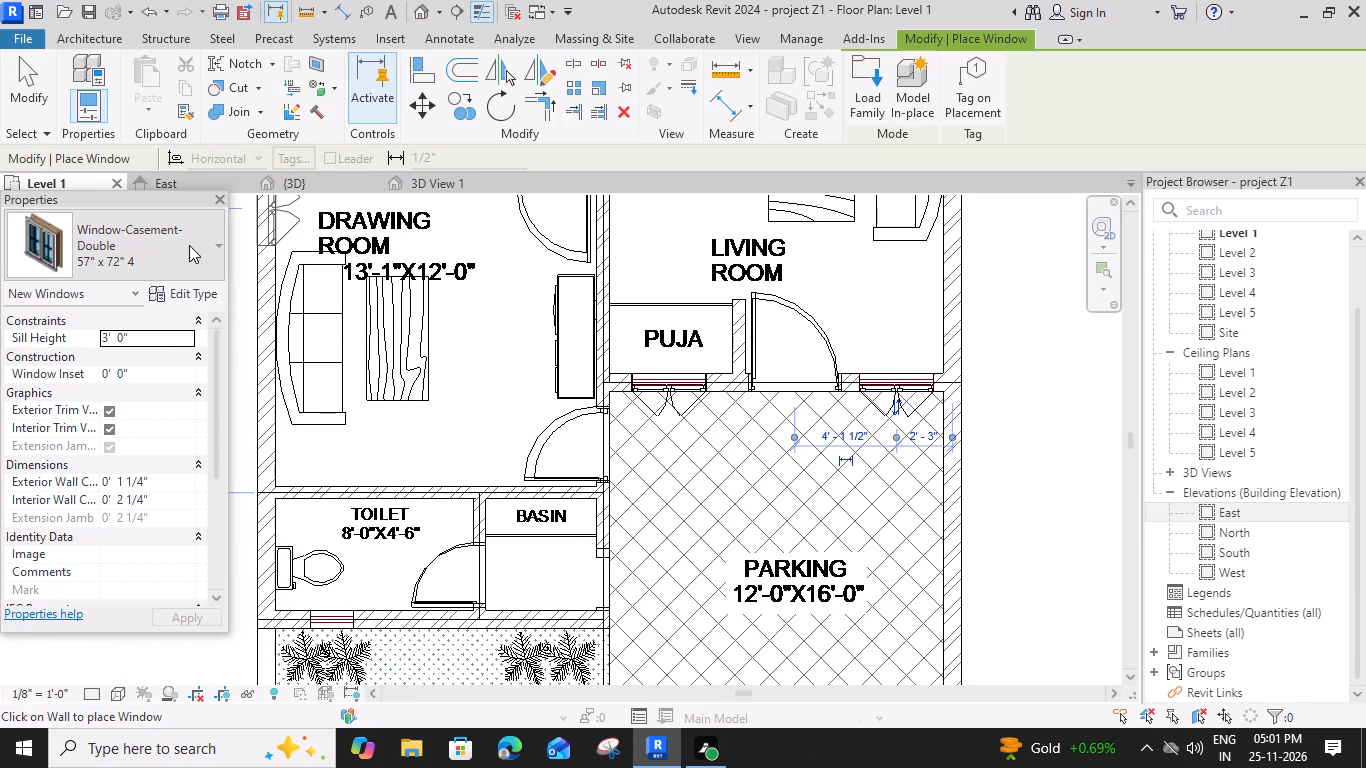
{"action": "left_click", "coordinate": [218, 249]}
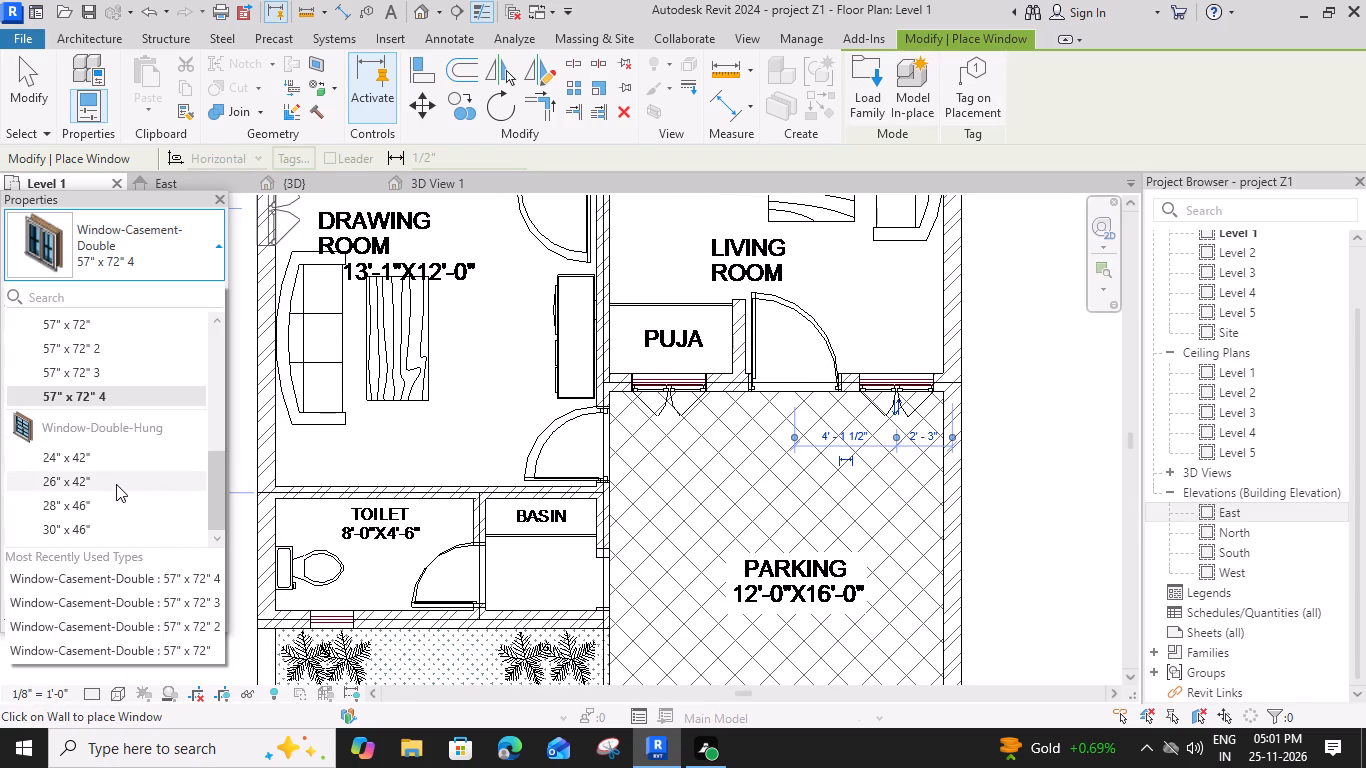
{"action": "scroll", "coordinate": [116, 484], "scroll_direction": "down", "scroll_amount": 3}
{"action": "scroll", "coordinate": [135, 364], "scroll_direction": "up", "scroll_amount": 3}
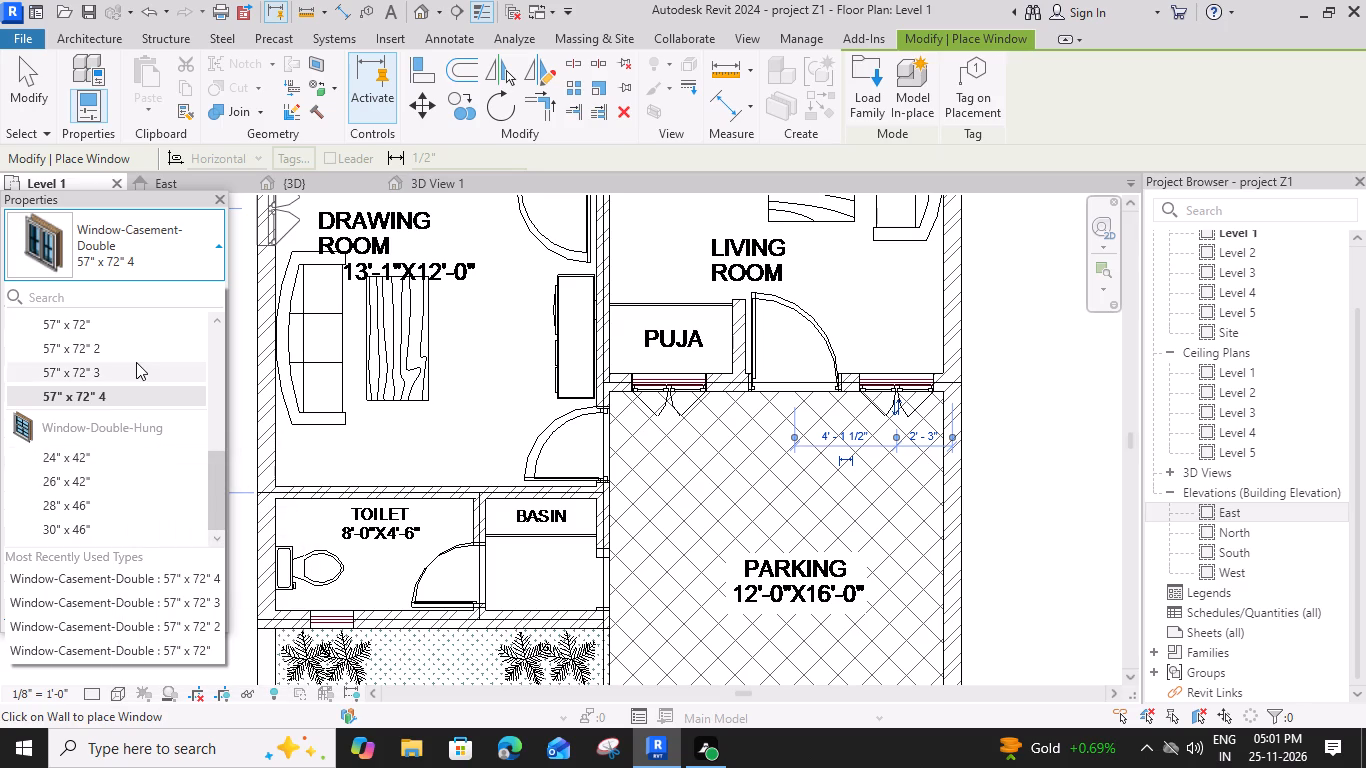
{"action": "scroll", "coordinate": [134, 388], "scroll_direction": "up", "scroll_amount": 3}
{"action": "left_click", "coordinate": [134, 358]}
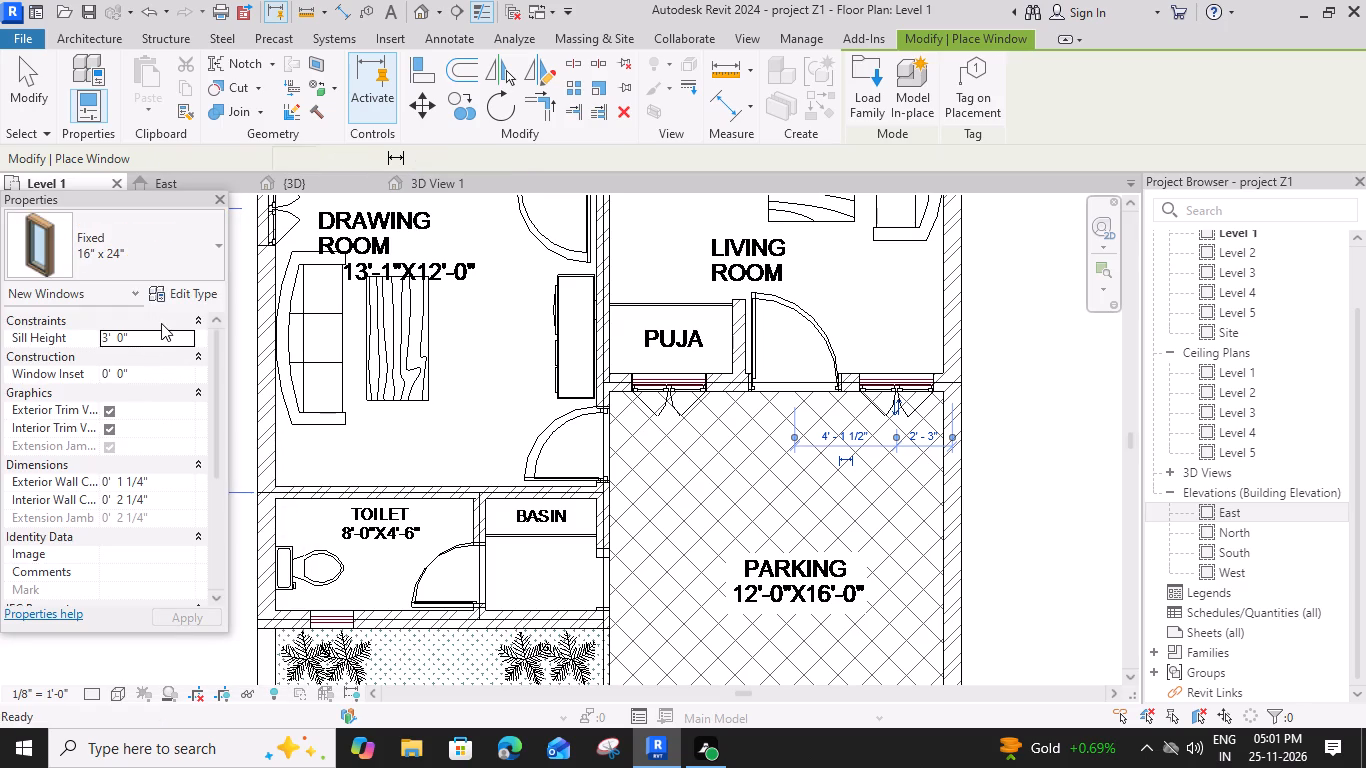
{"action": "left_click", "coordinate": [180, 292]}
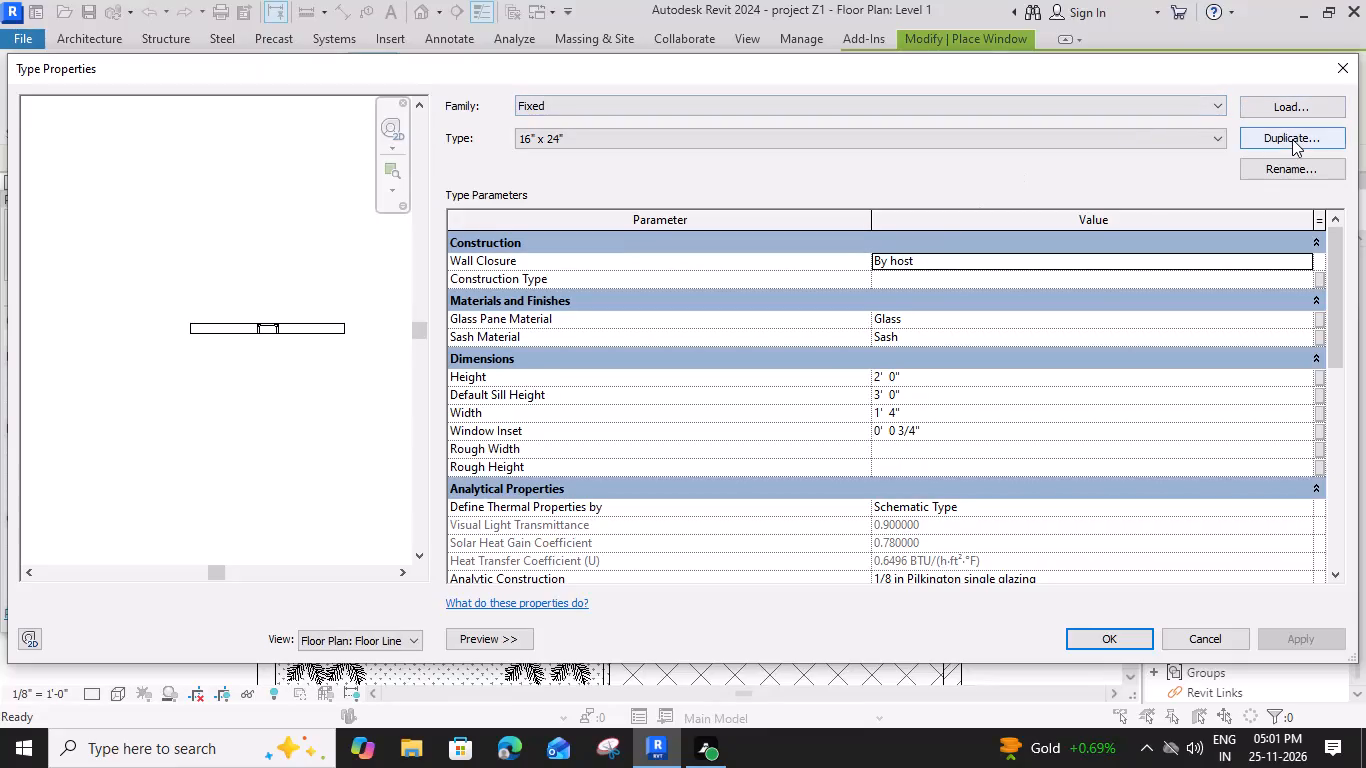
{"action": "left_click", "coordinate": [1292, 139]}
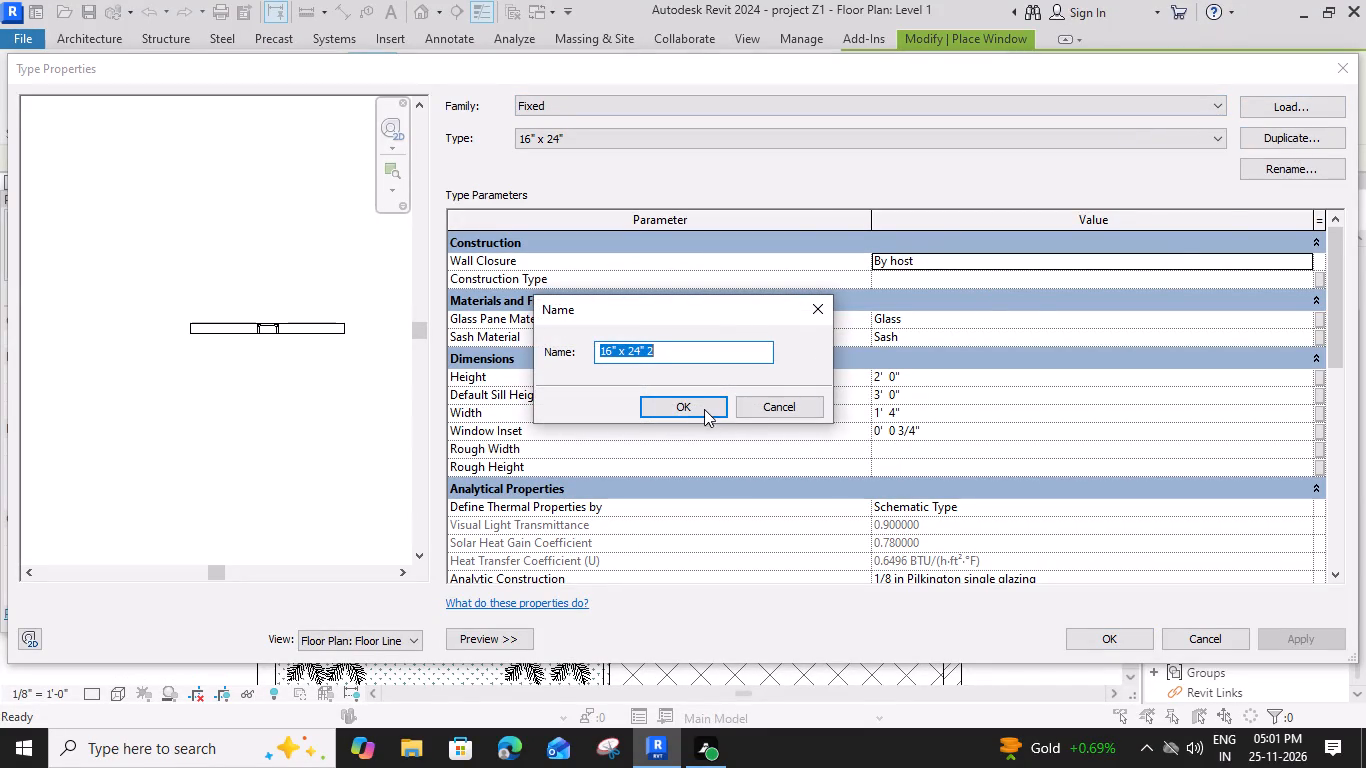
{"action": "left_click", "coordinate": [702, 408]}
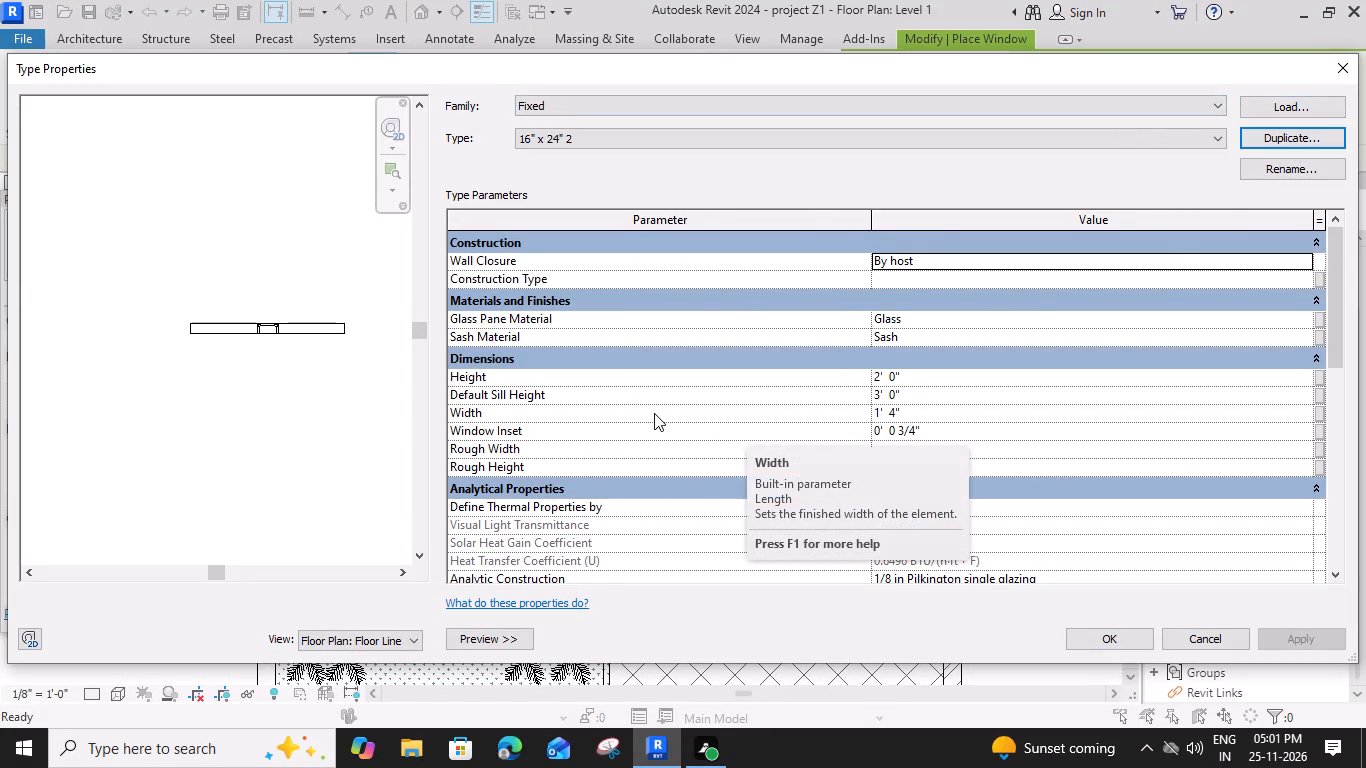
Place a Fixed 16" x 24" 2 window with a 7' sill height in the marked opening of the toilet's planter-side wall.
{"action": "left_click", "coordinate": [913, 410]}
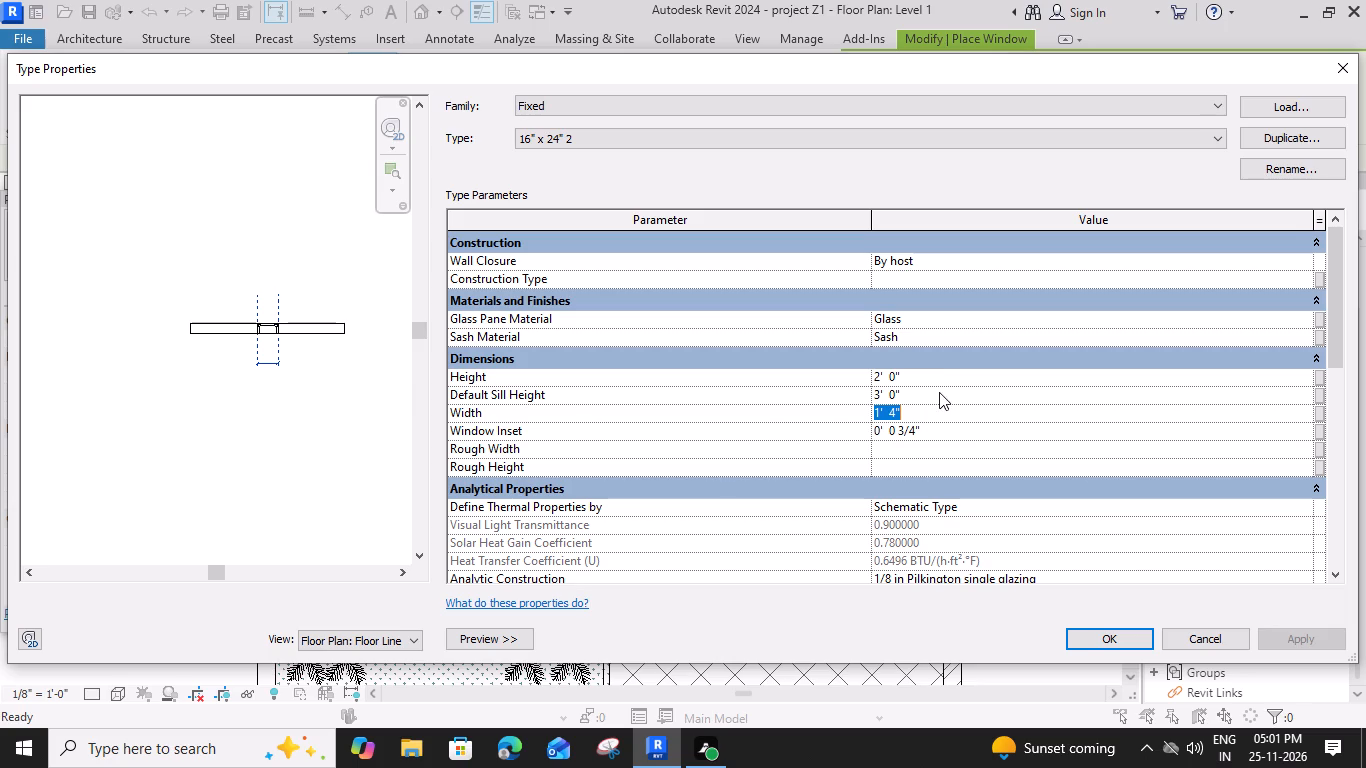
{"action": "left_click", "coordinate": [1125, 638]}
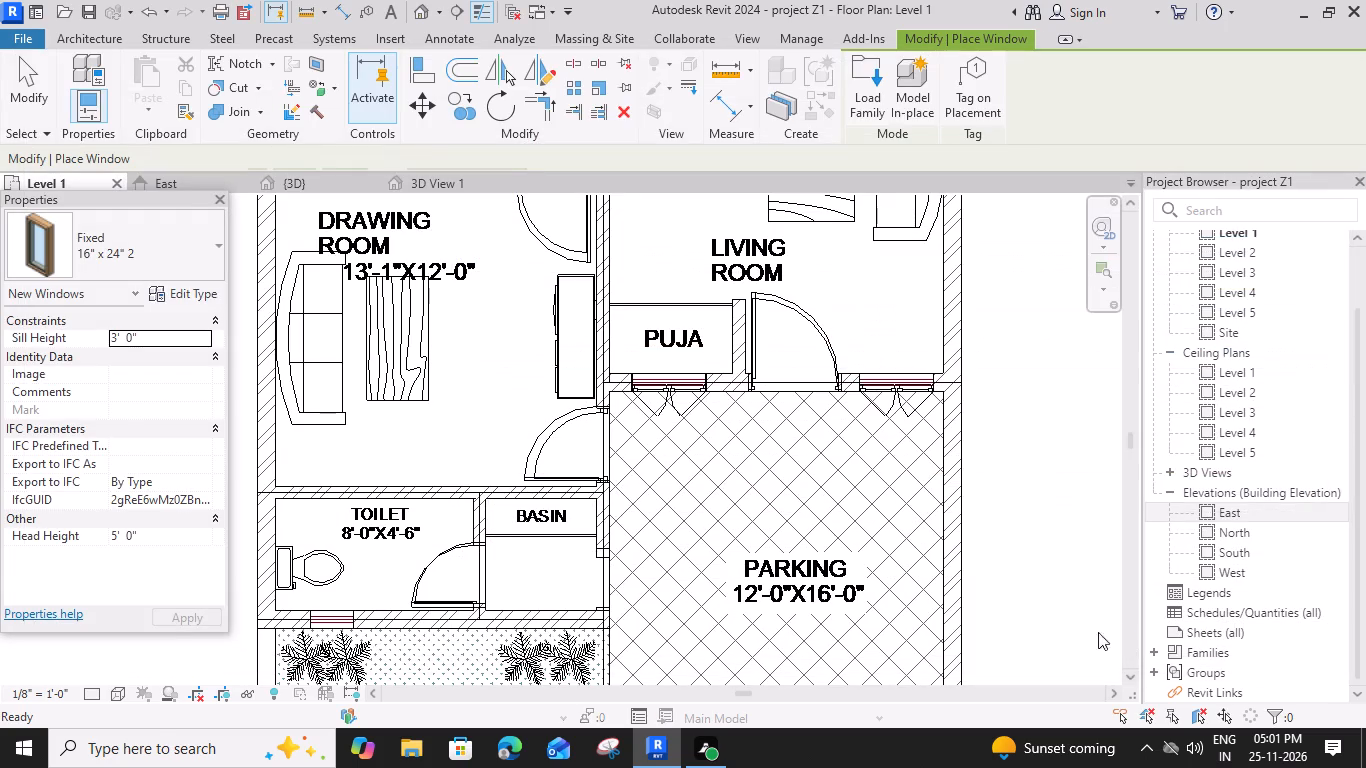
{"action": "left_click", "coordinate": [167, 335]}
{"action": "type", "text": "7'"}
{"action": "key", "text": "Return"}
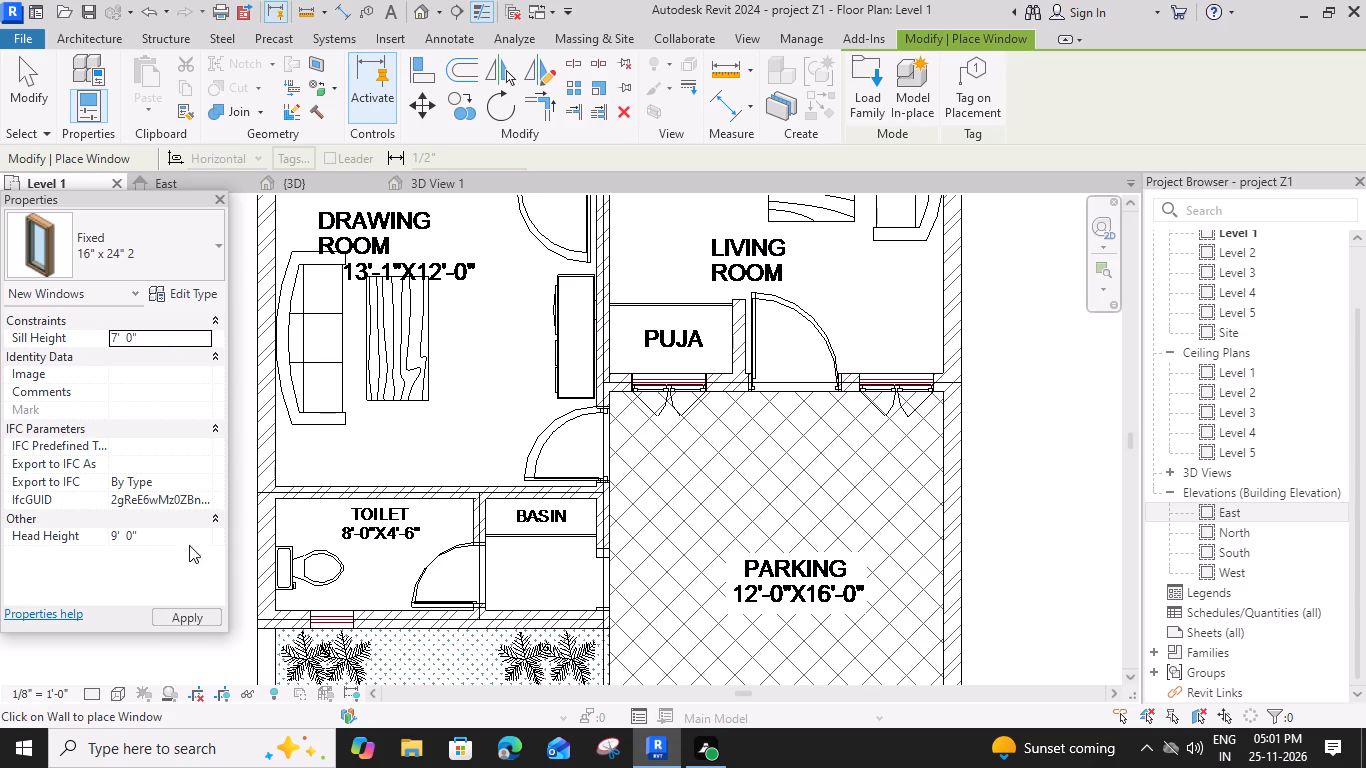
{"action": "scroll", "coordinate": [335, 624], "scroll_direction": "up", "scroll_amount": 4}
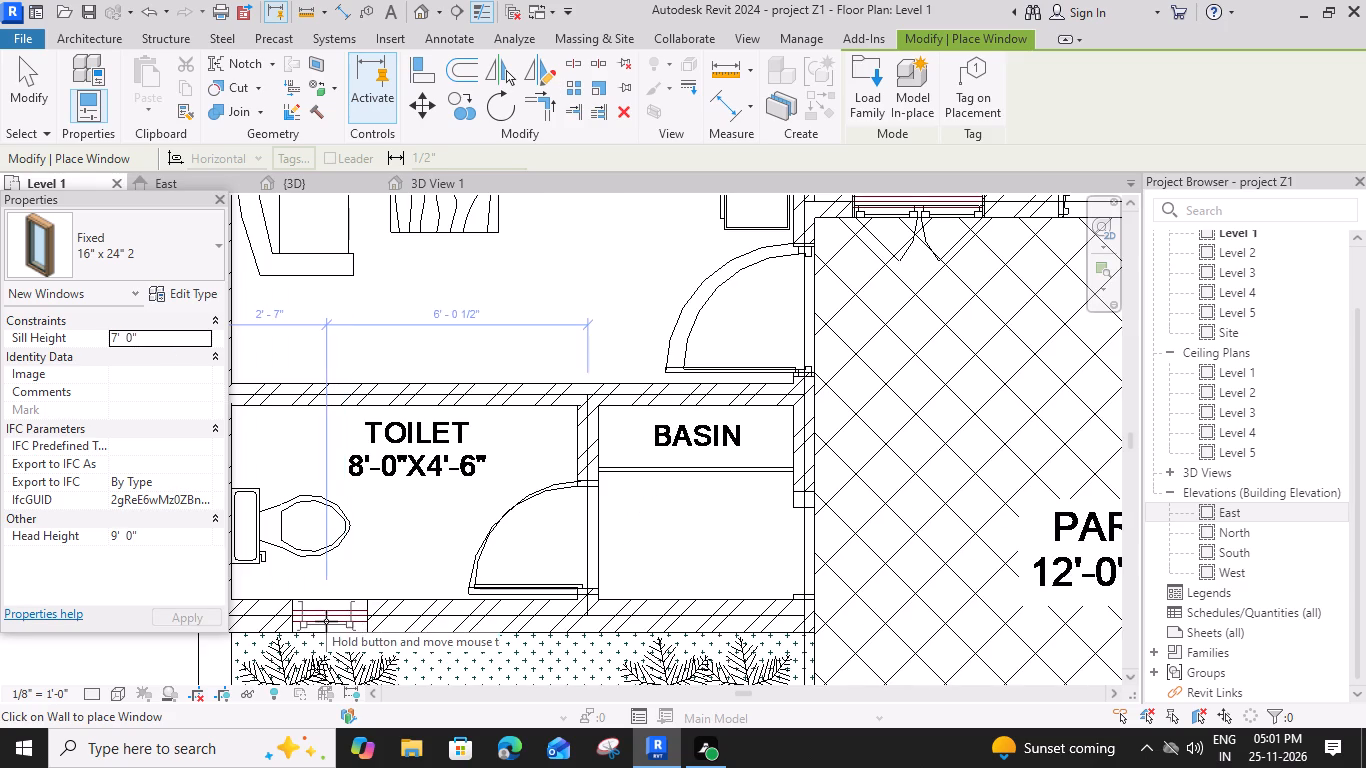
{"action": "scroll", "coordinate": [326, 617], "scroll_direction": "up", "scroll_amount": 3}
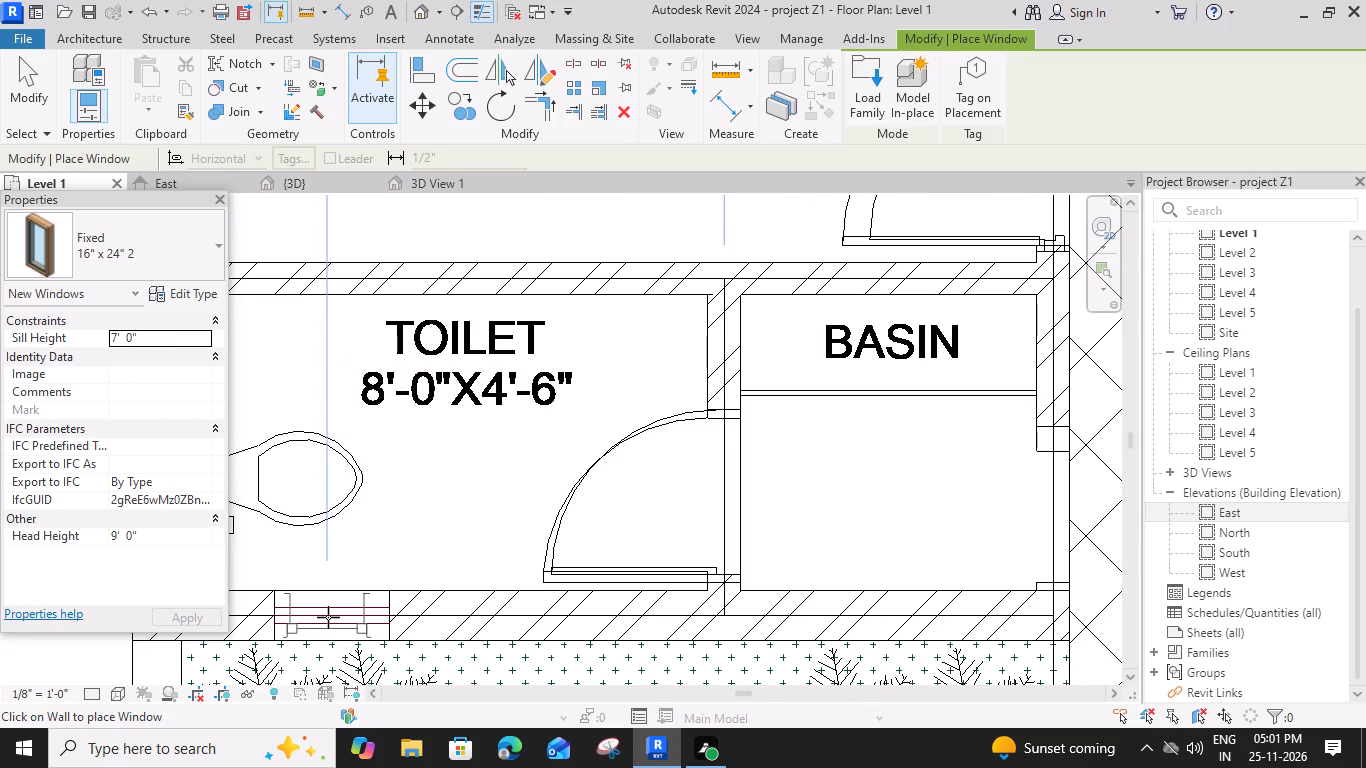
{"action": "left_click", "coordinate": [329, 617]}
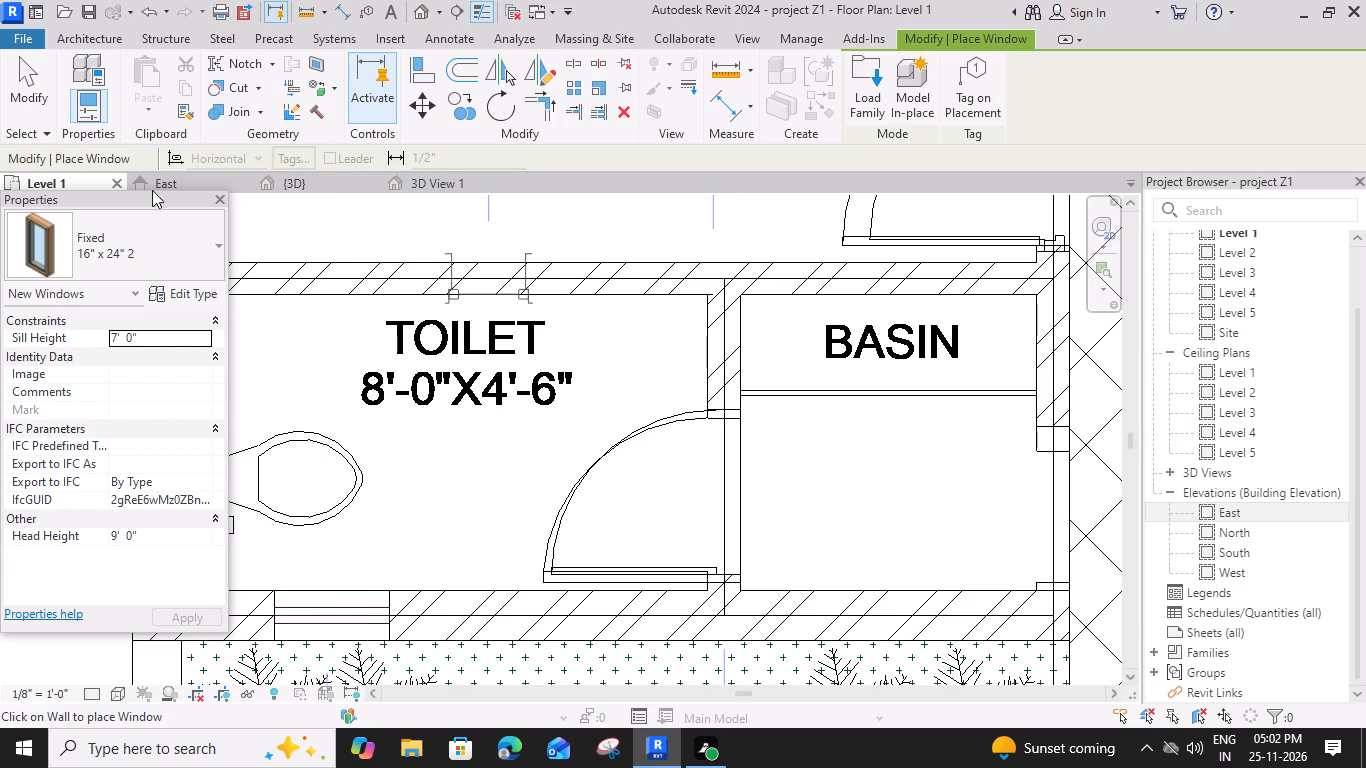
{"action": "key", "text": "Escape"}
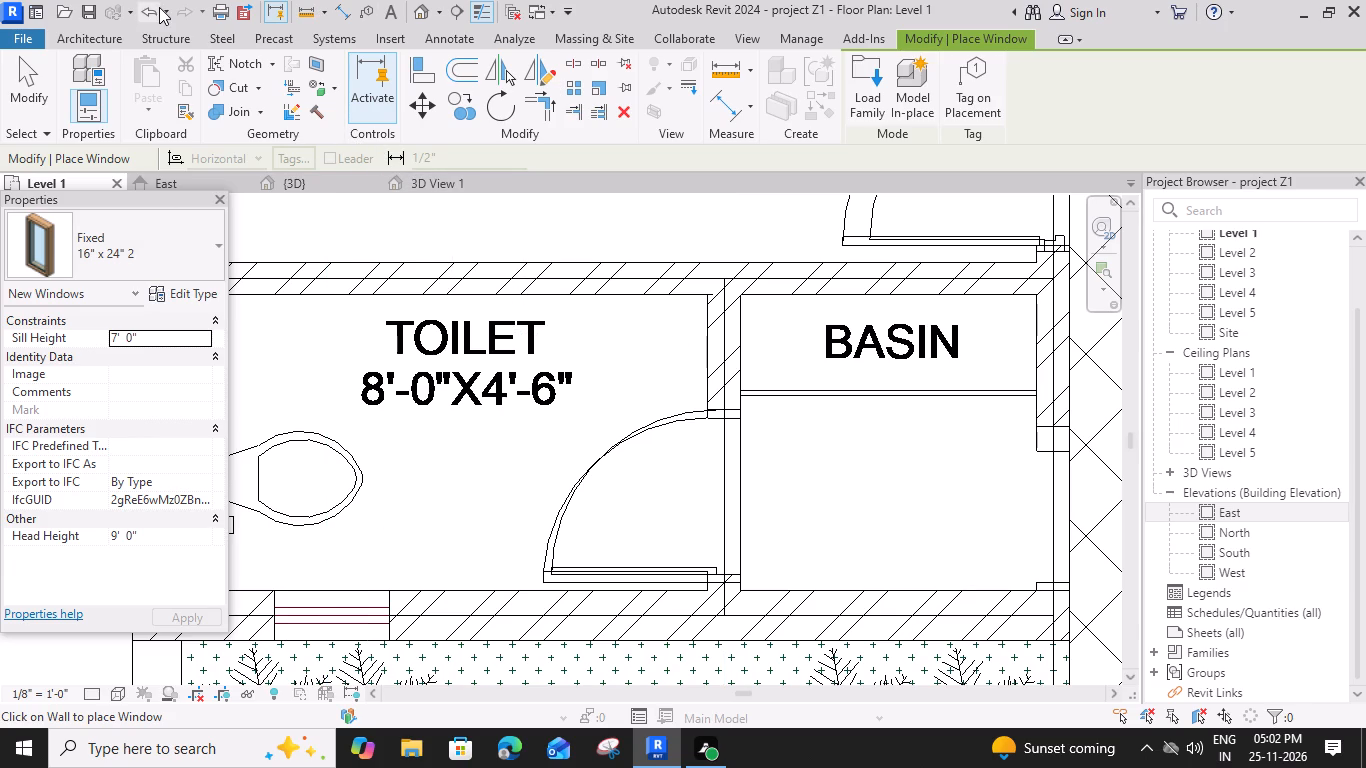
Inspect the windows, doors and walls of the house from several sides in the {3D} view.
{"action": "left_click", "coordinate": [335, 183]}
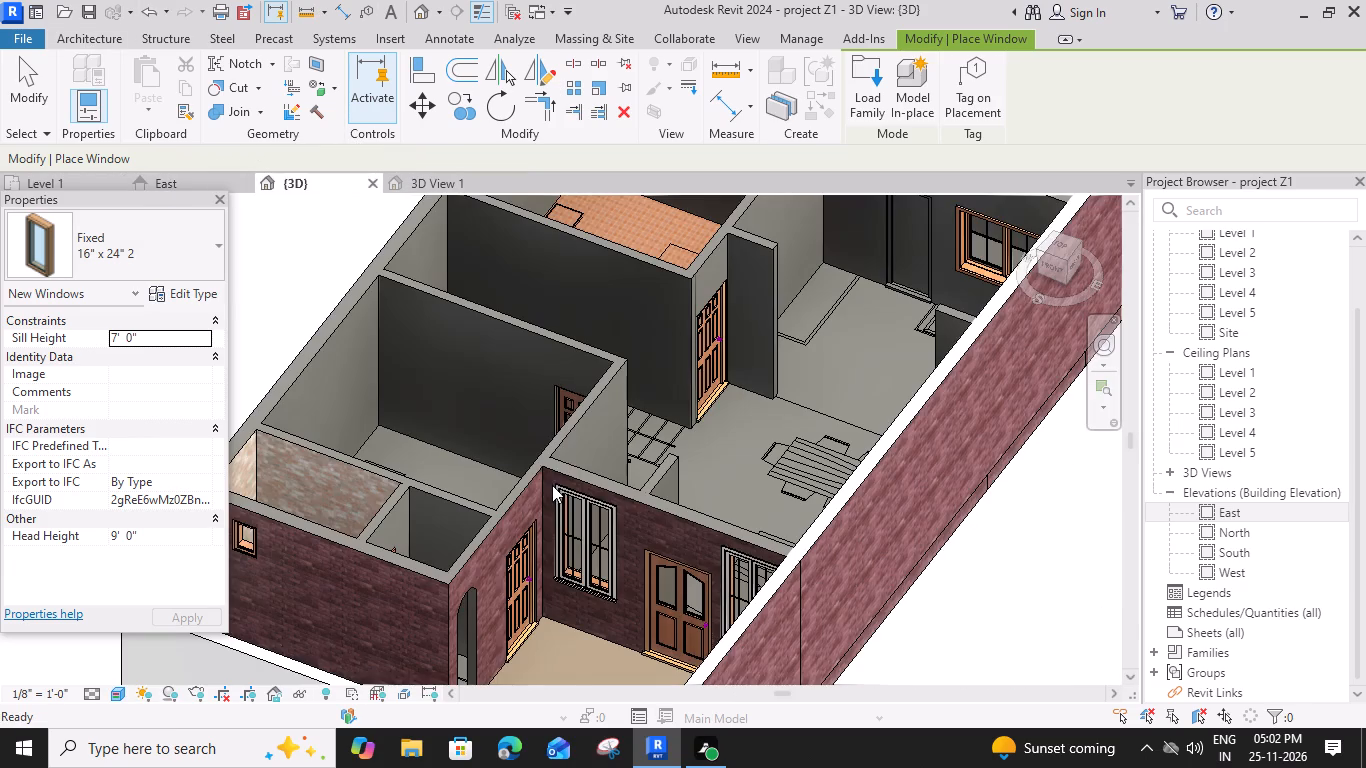
{"action": "scroll", "coordinate": [573, 530], "scroll_direction": "down", "scroll_amount": 2}
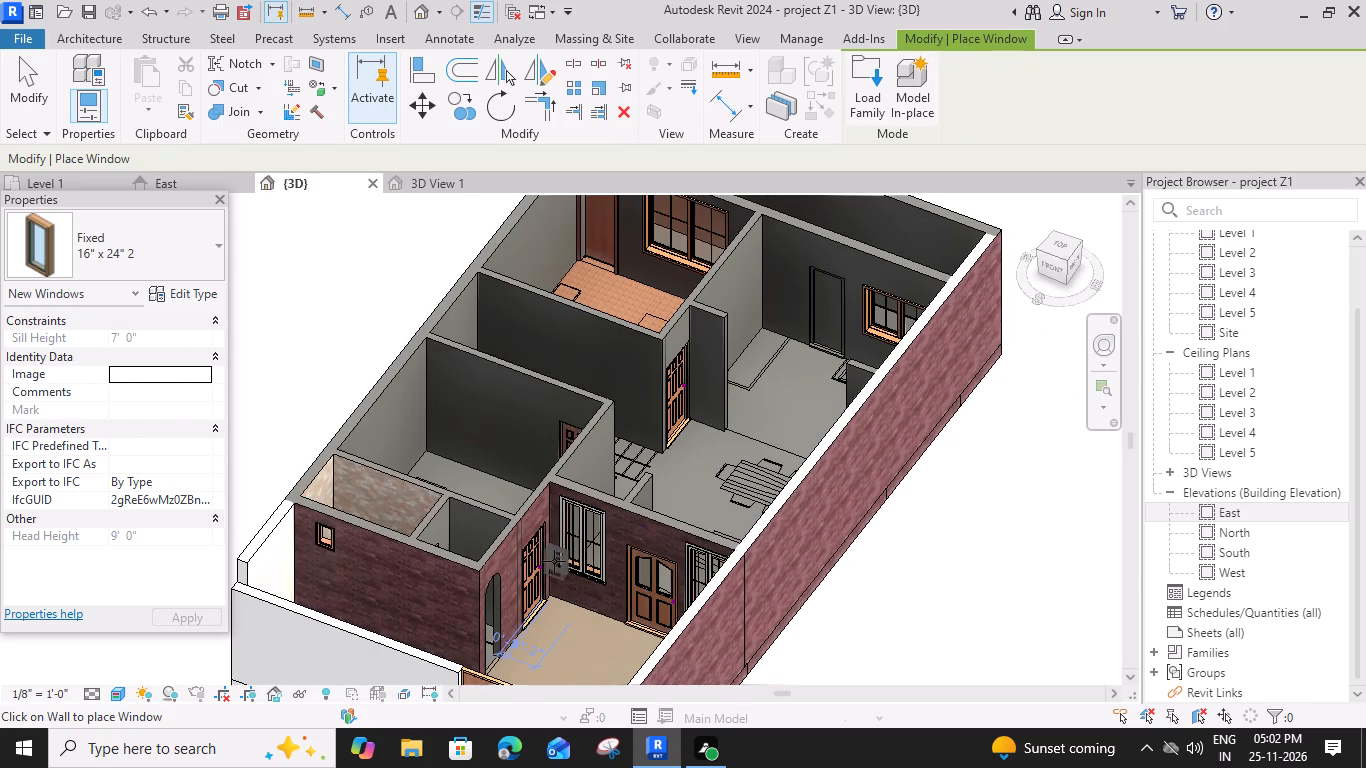
{"action": "middle_click_drag", "start_coordinate": [555, 549], "coordinate": [590, 419], "text": "shift"}
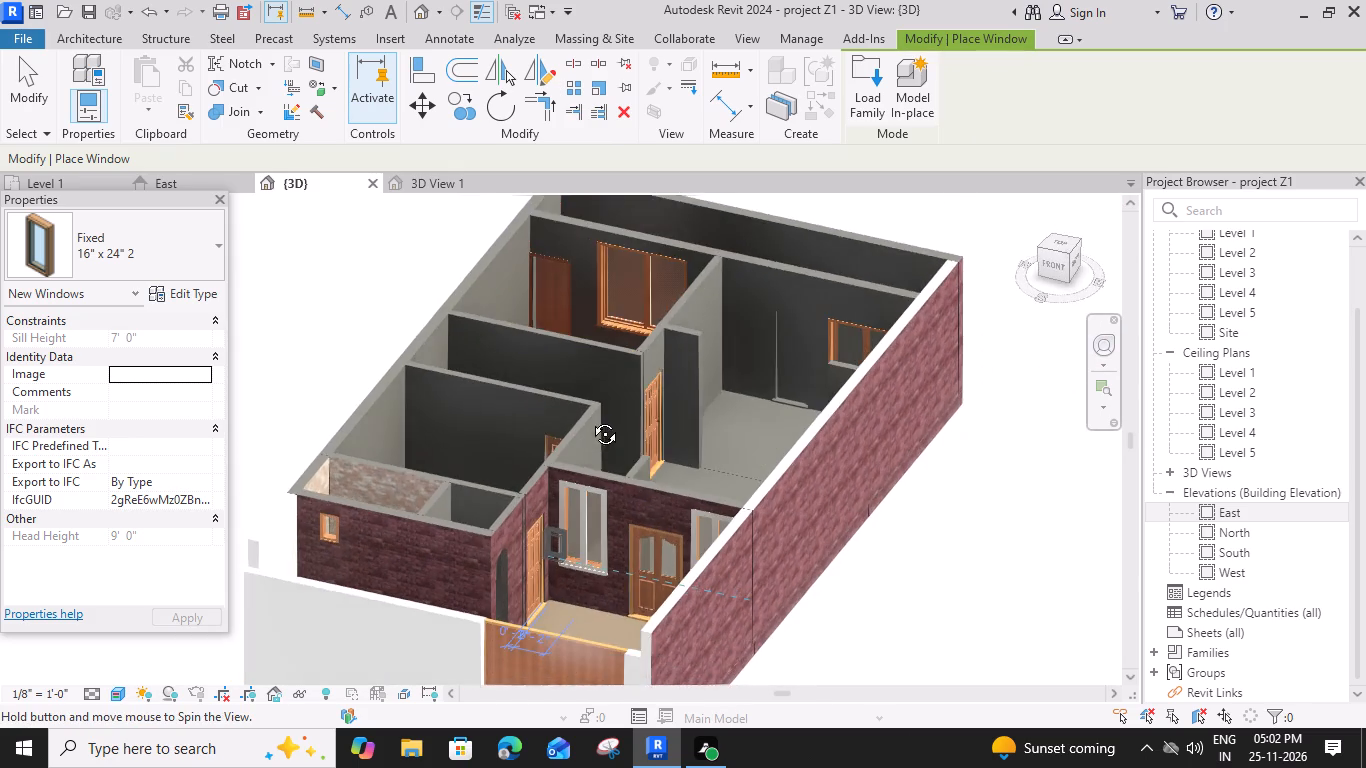
{"action": "middle_click_drag", "start_coordinate": [590, 419], "coordinate": [575, 371], "text": "shift"}
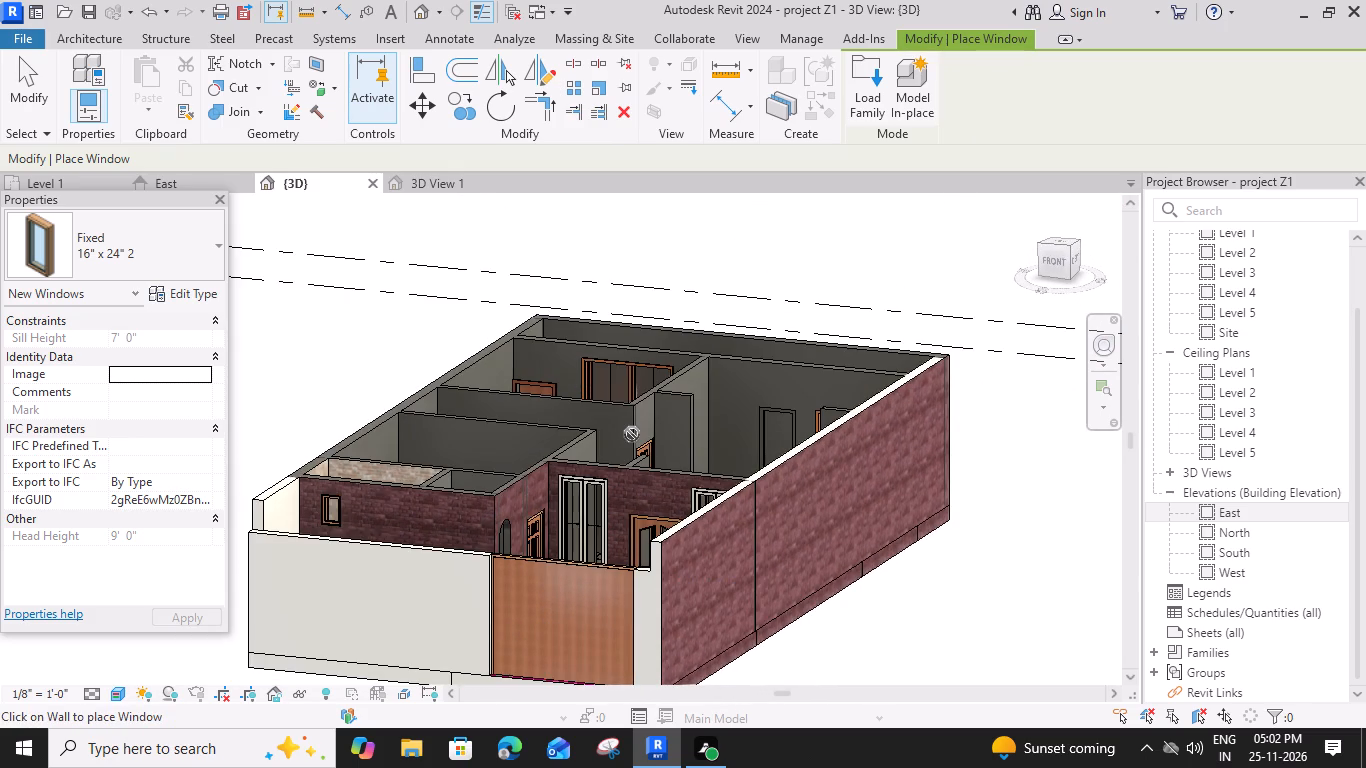
{"action": "key", "text": "Escape"}
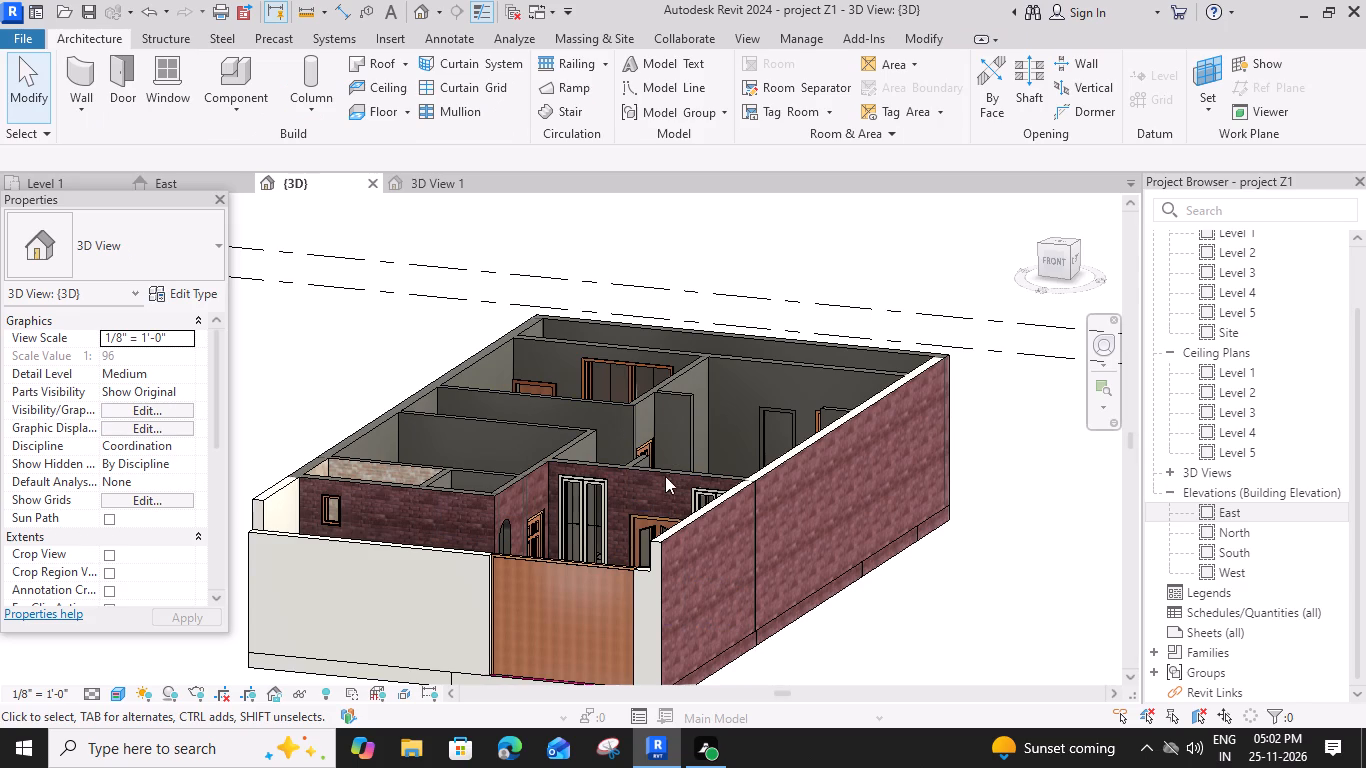
{"action": "middle_click_drag", "start_coordinate": [564, 486], "coordinate": [492, 614]}
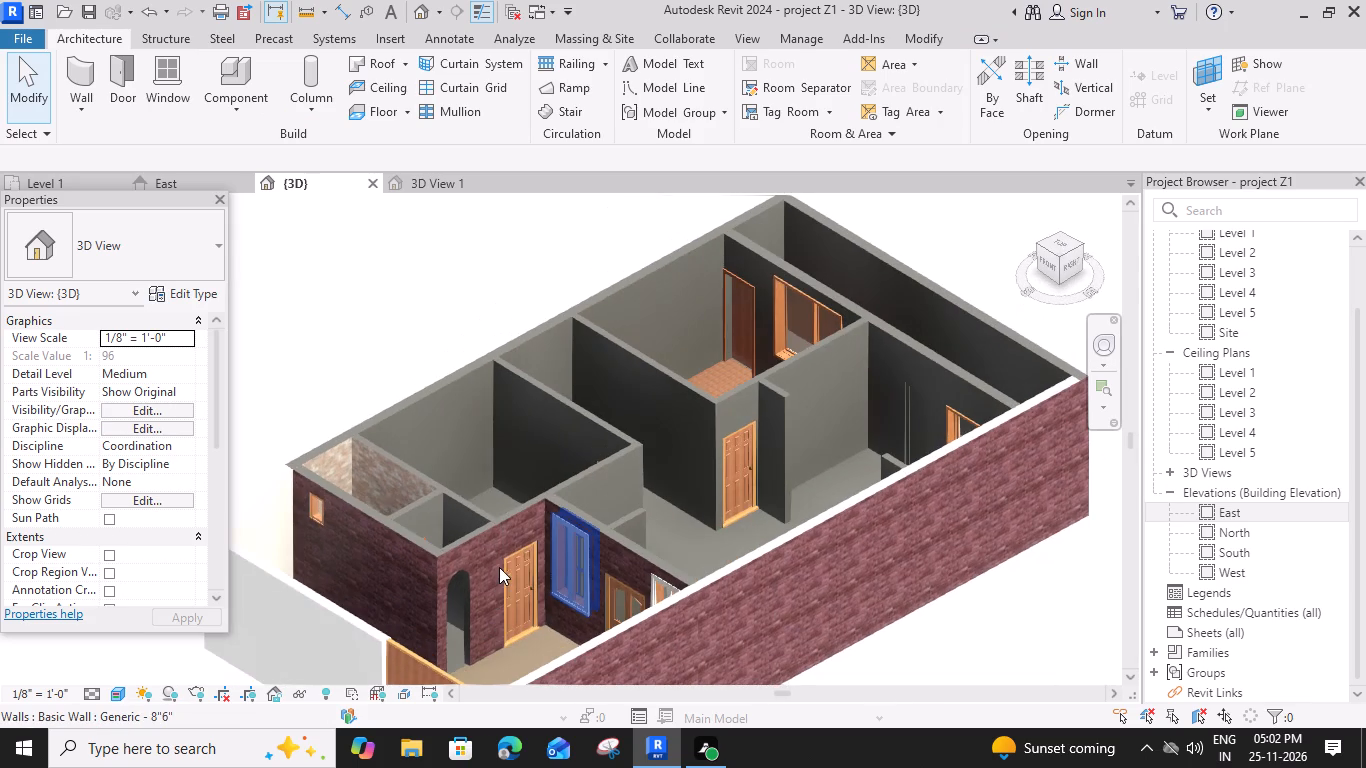
{"action": "scroll", "coordinate": [499, 567], "scroll_direction": "down", "scroll_amount": 2}
{"action": "scroll", "coordinate": [641, 508], "scroll_direction": "down", "scroll_amount": 1}
{"action": "middle_click_drag", "start_coordinate": [634, 521], "coordinate": [637, 531], "text": "shift"}
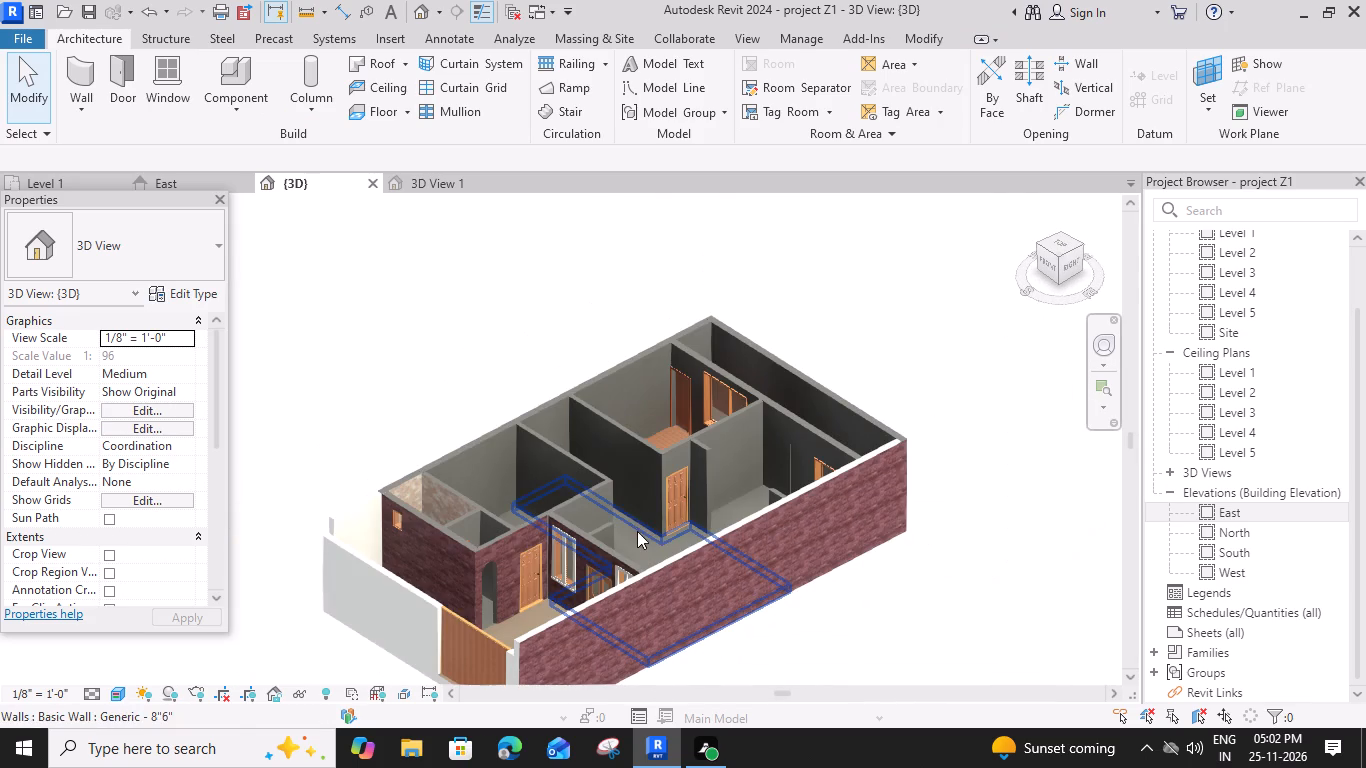
{"action": "middle_click_drag", "start_coordinate": [637, 531], "coordinate": [784, 536], "text": "shift"}
{"action": "middle_click_drag", "start_coordinate": [605, 385], "coordinate": [500, 464]}
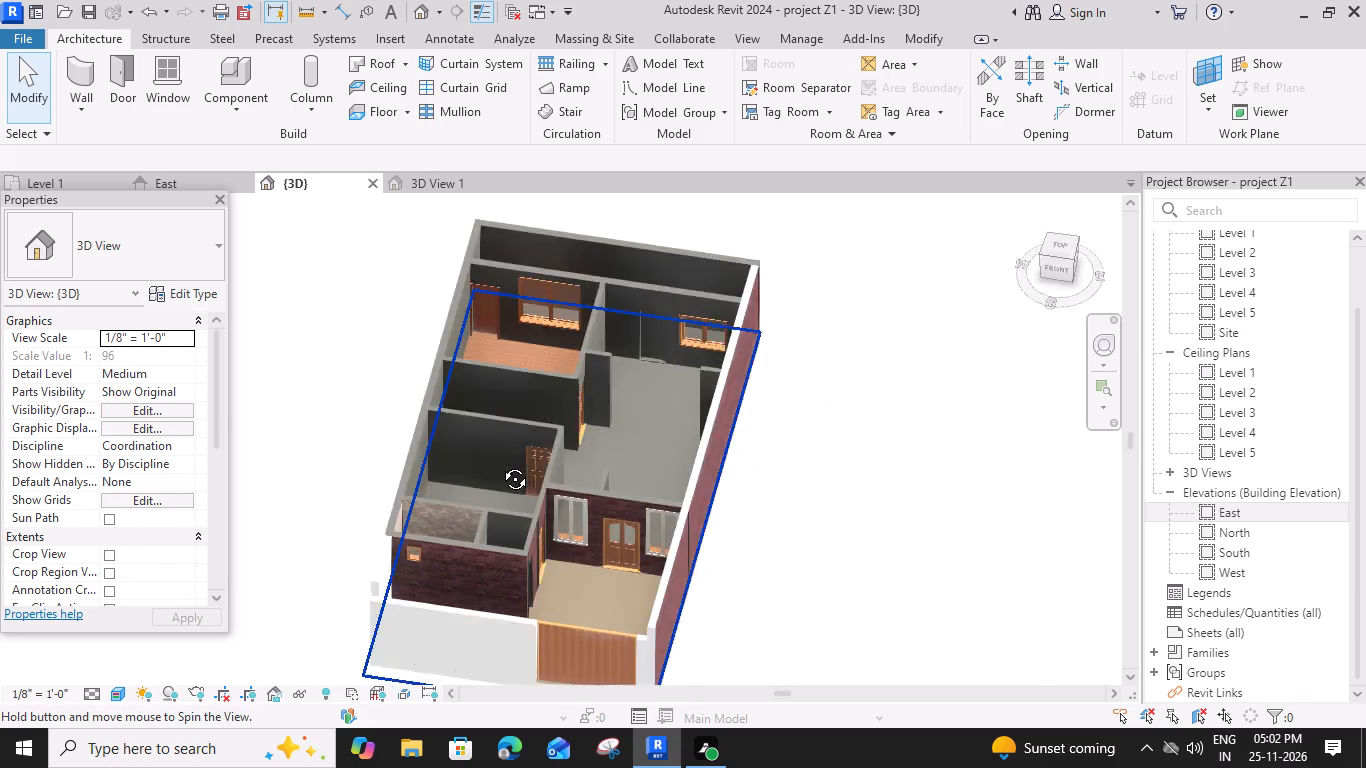
{"action": "middle_click_drag", "start_coordinate": [500, 464], "coordinate": [503, 467]}
{"action": "left_click", "coordinate": [740, 371]}
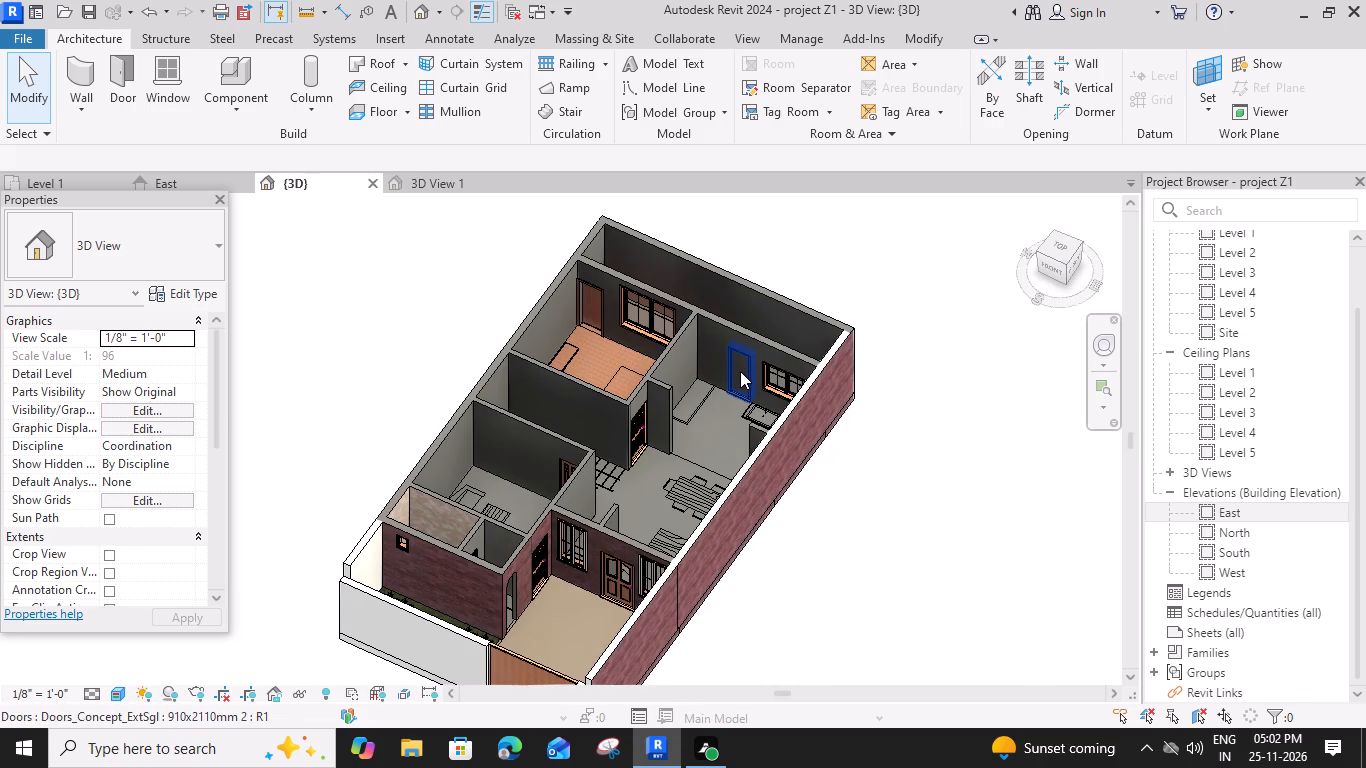
{"action": "key", "text": "Escape"}
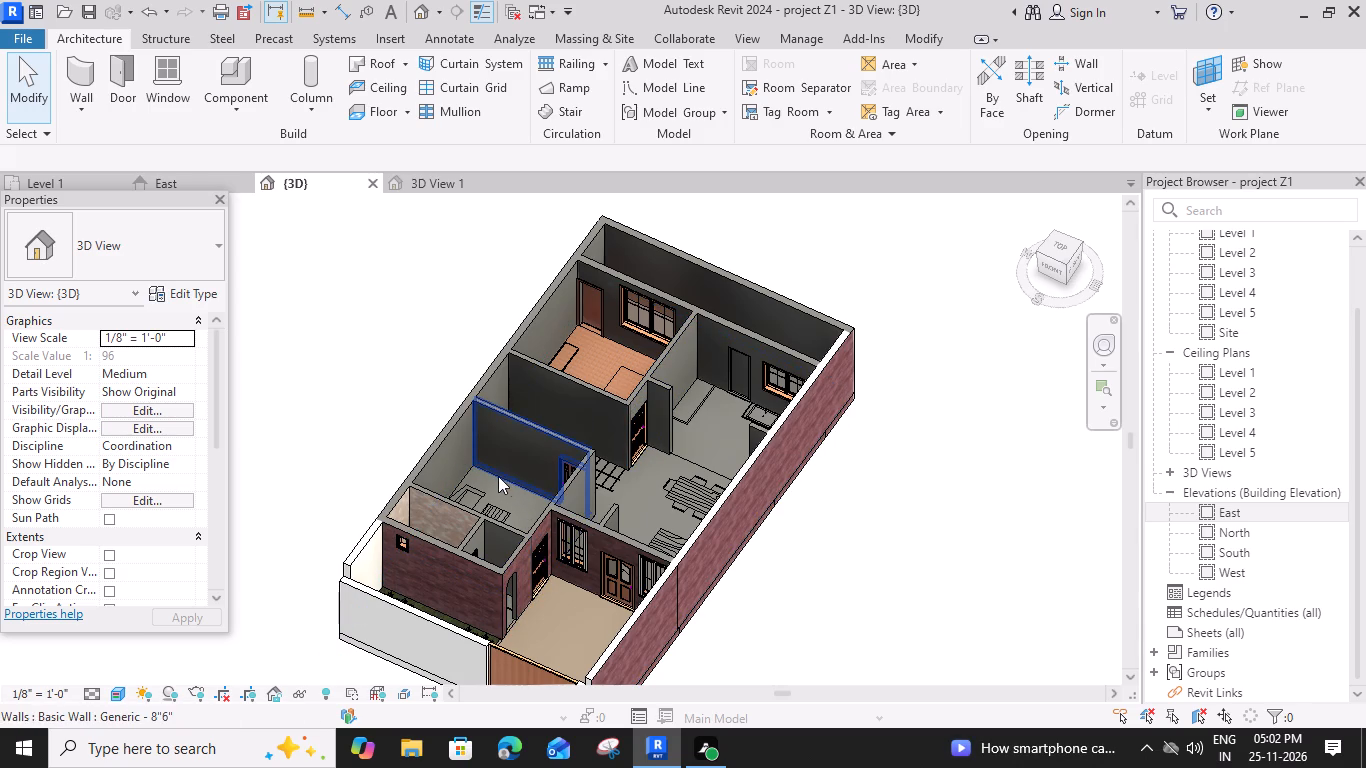
{"action": "middle_click_drag", "start_coordinate": [539, 468], "coordinate": [474, 507], "text": "shift"}
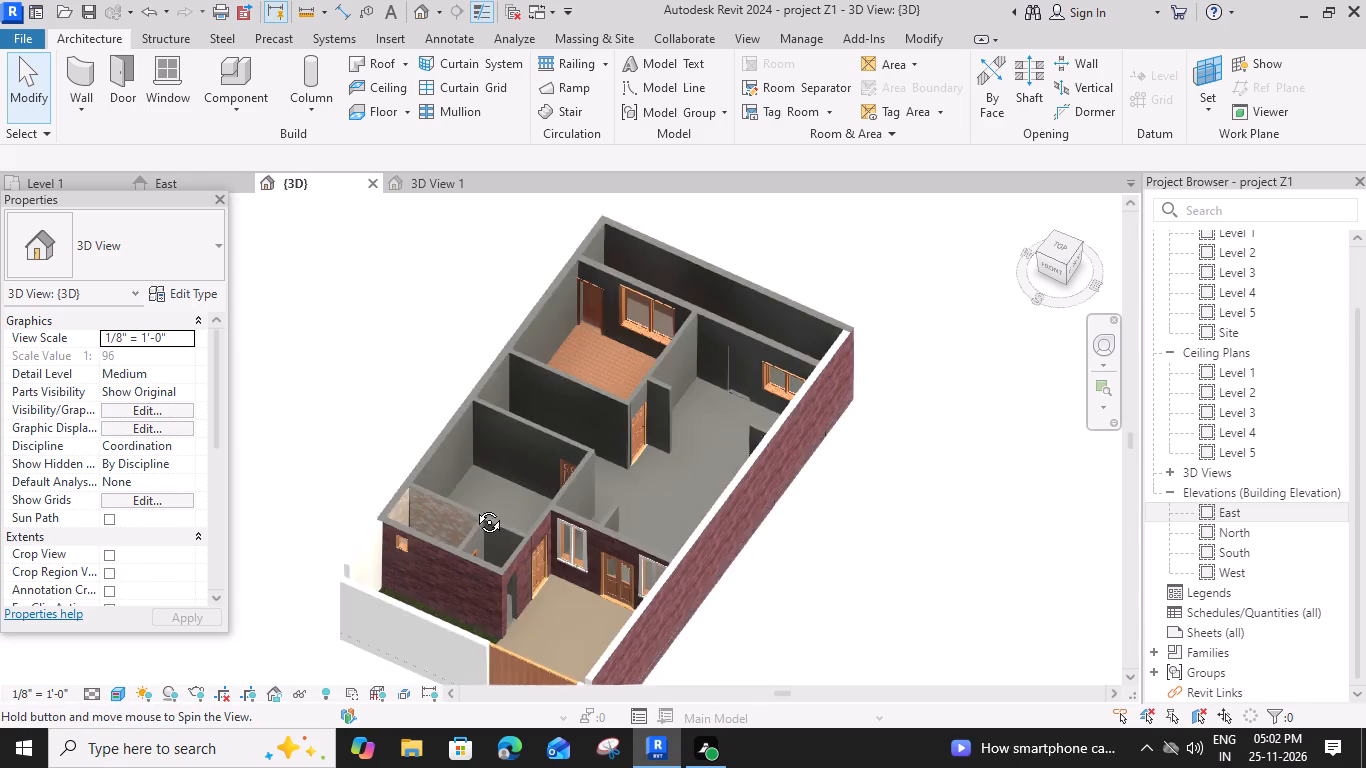
{"action": "middle_click_drag", "start_coordinate": [474, 507], "coordinate": [213, 533], "text": "shift"}
{"action": "middle_click_drag", "start_coordinate": [398, 544], "coordinate": [399, 562], "text": "shift"}
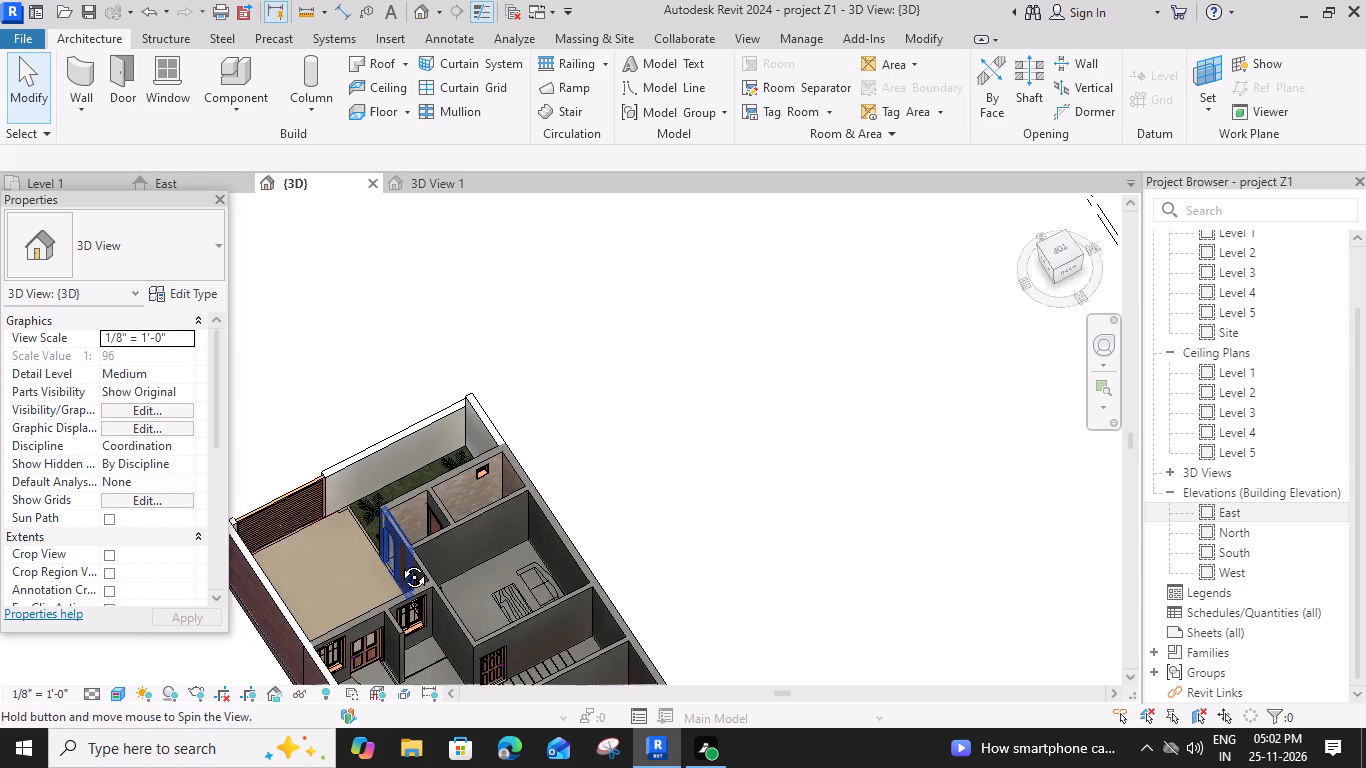
{"action": "middle_click_drag", "start_coordinate": [399, 562], "coordinate": [639, 482], "text": "shift"}
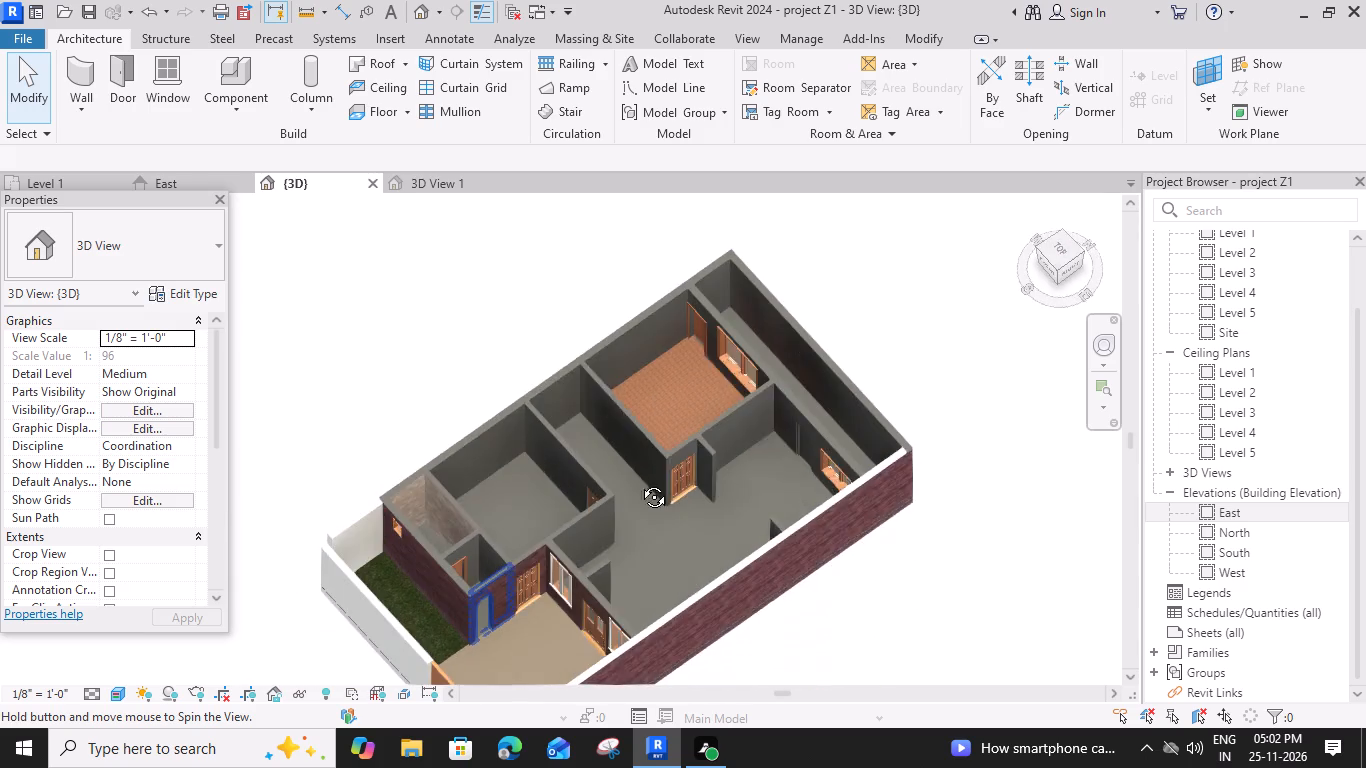
{"action": "middle_click_drag", "start_coordinate": [639, 482], "coordinate": [788, 495], "text": "shift"}
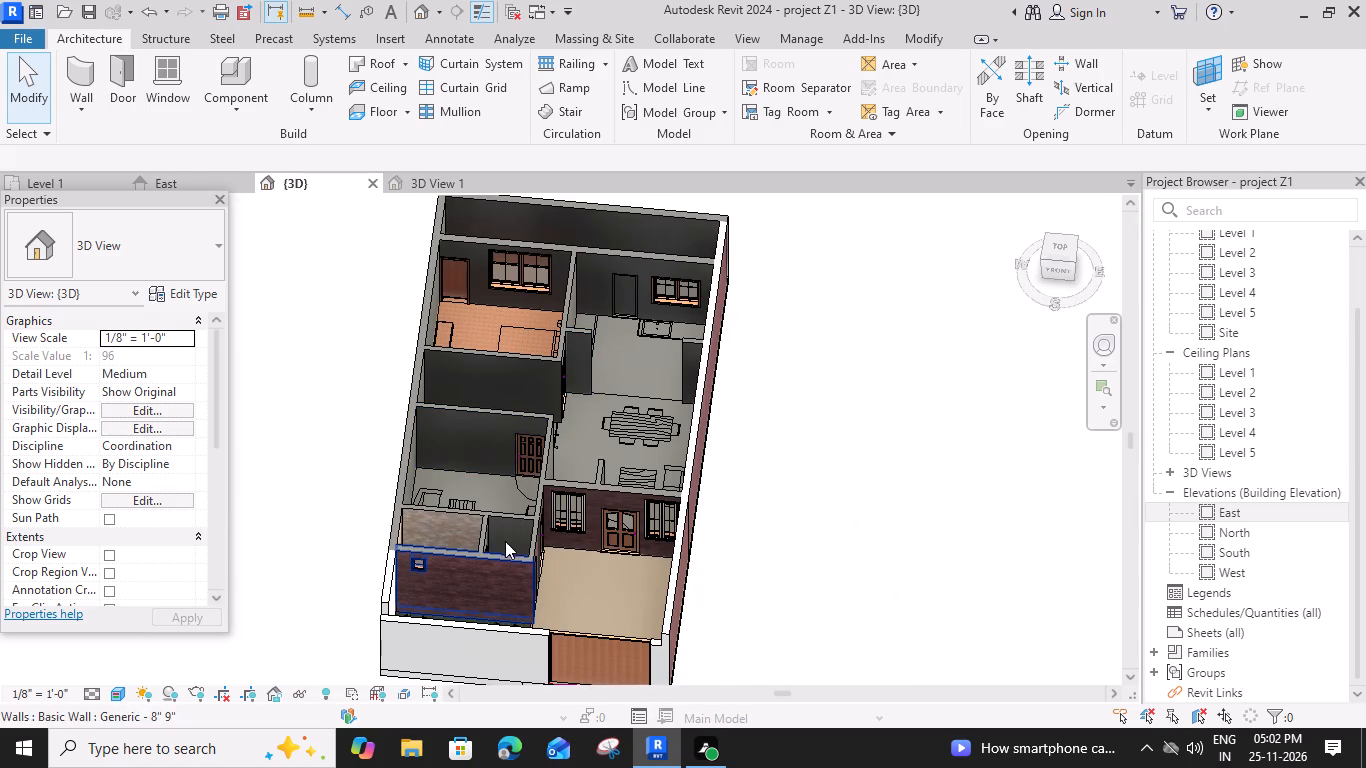
{"action": "scroll", "coordinate": [499, 528], "scroll_direction": "up", "scroll_amount": 4}
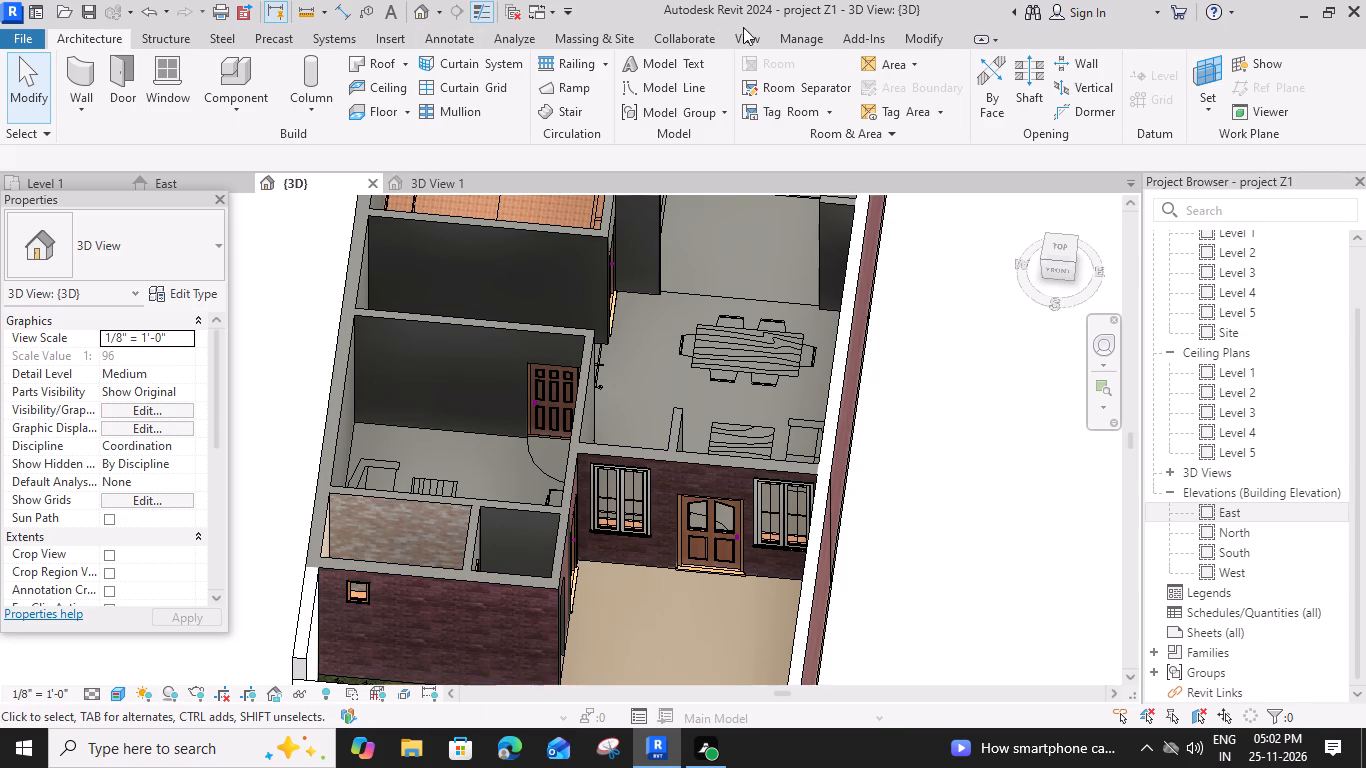
Create a new project material named BATH WALL1.
{"action": "left_click", "coordinate": [808, 35]}
{"action": "left_click", "coordinate": [85, 80]}
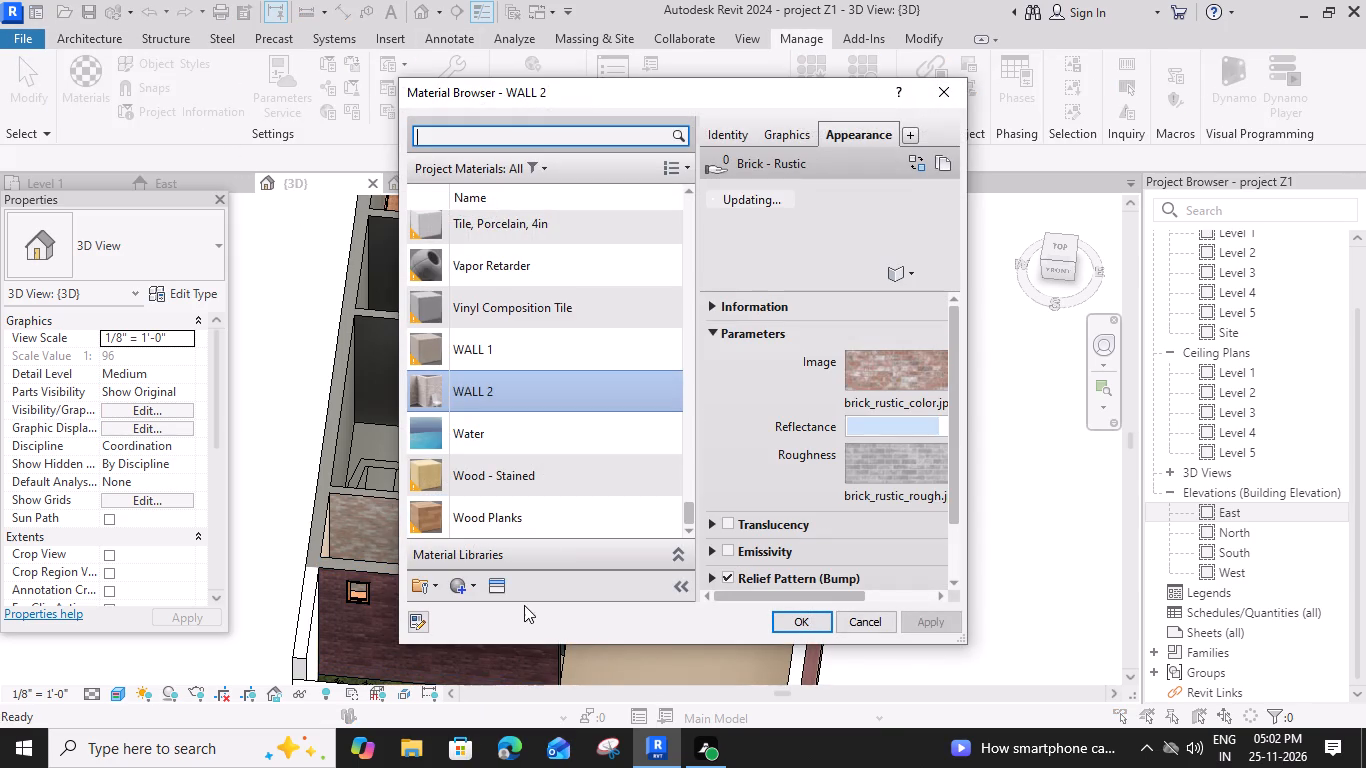
{"action": "left_click", "coordinate": [479, 581]}
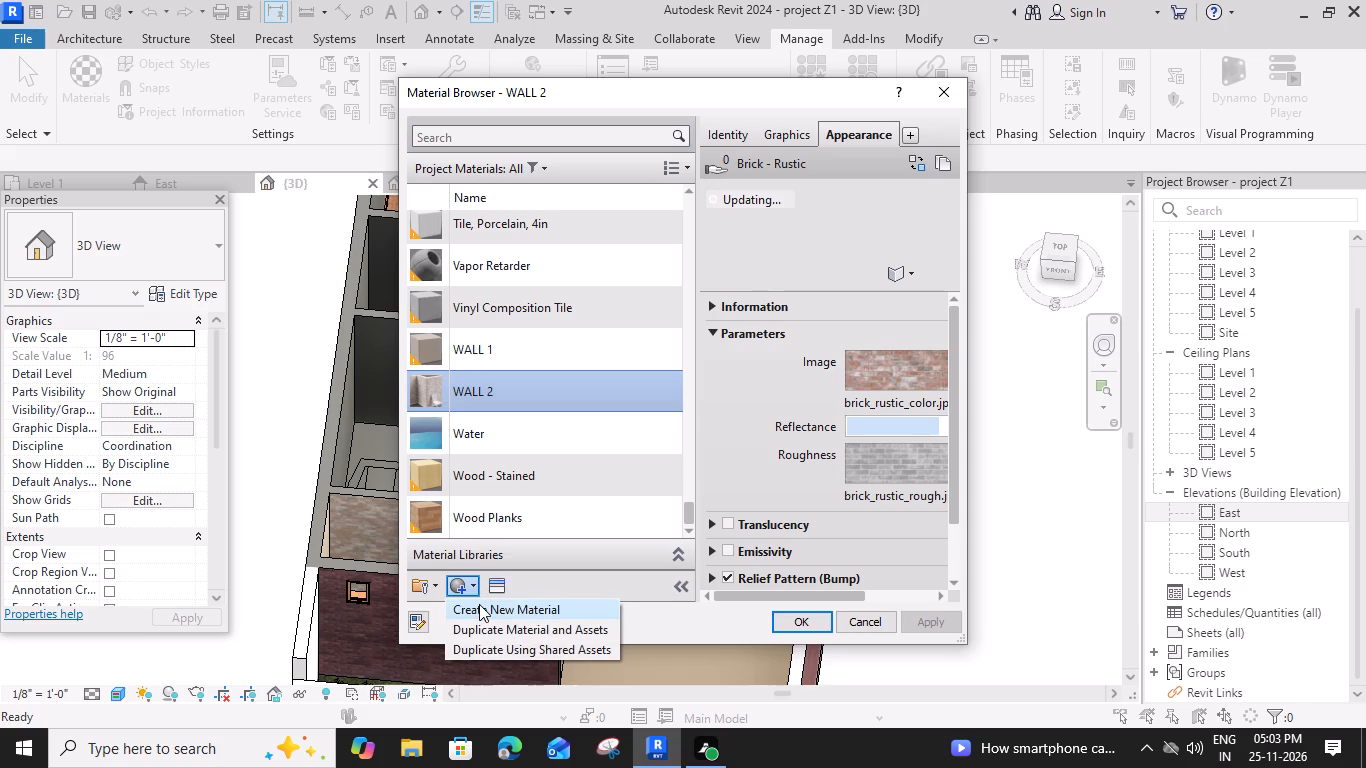
{"action": "left_click", "coordinate": [479, 604]}
{"action": "right_click", "coordinate": [498, 374]}
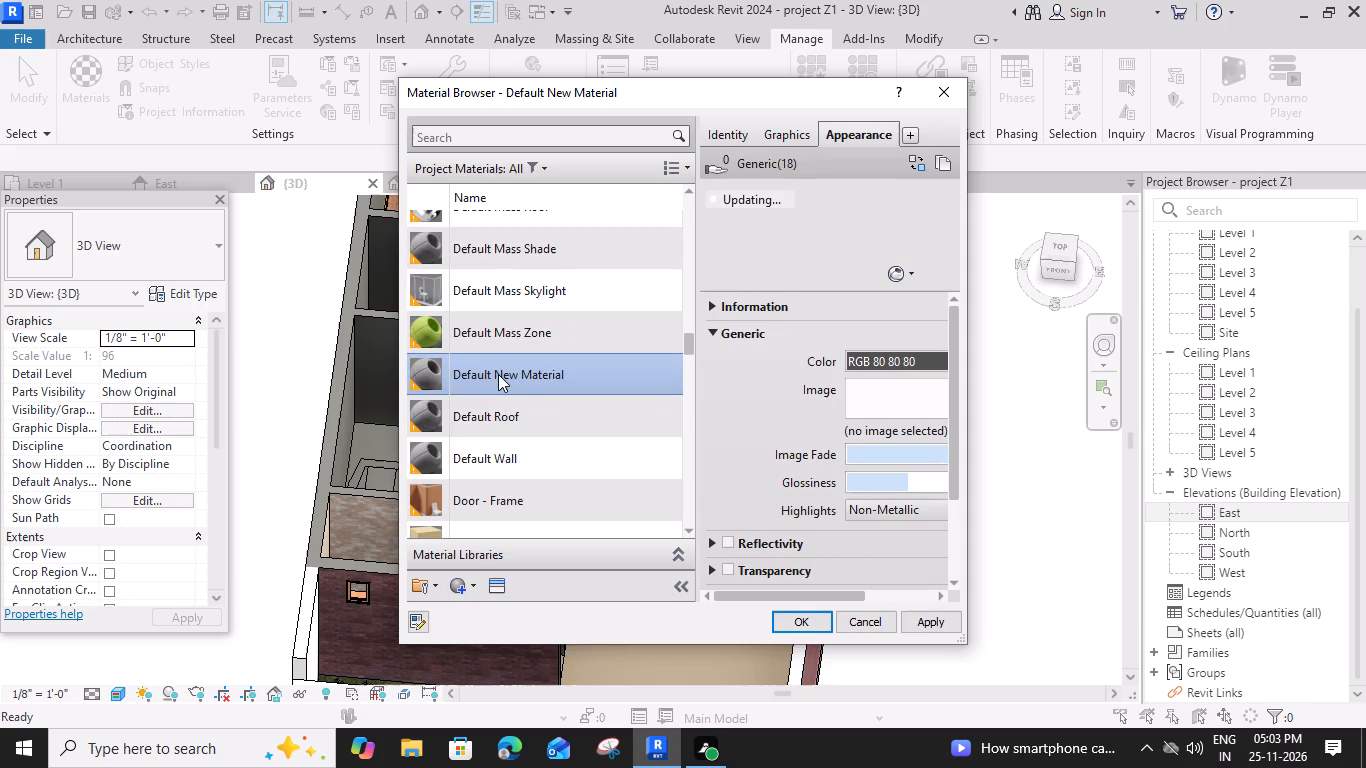
{"action": "left_click", "coordinate": [542, 458]}
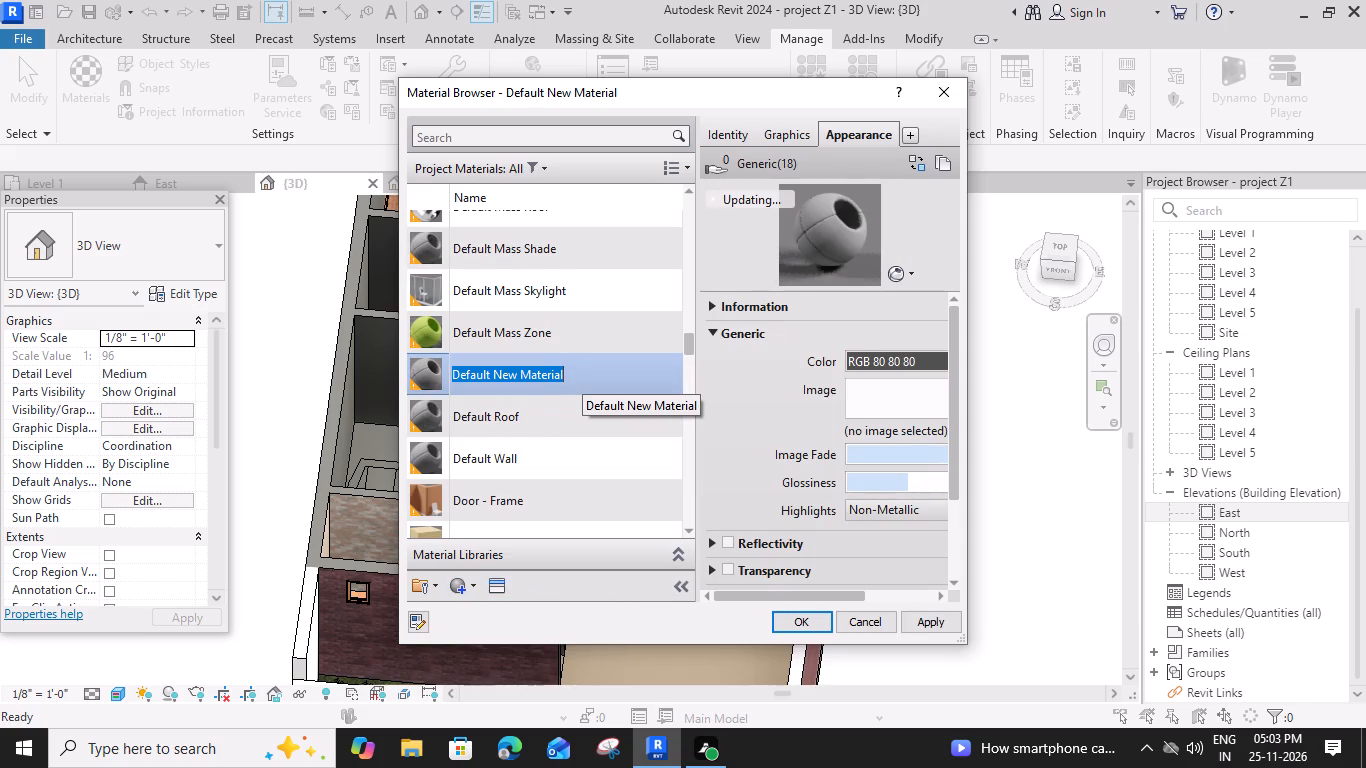
{"action": "type", "text": "WALL"}
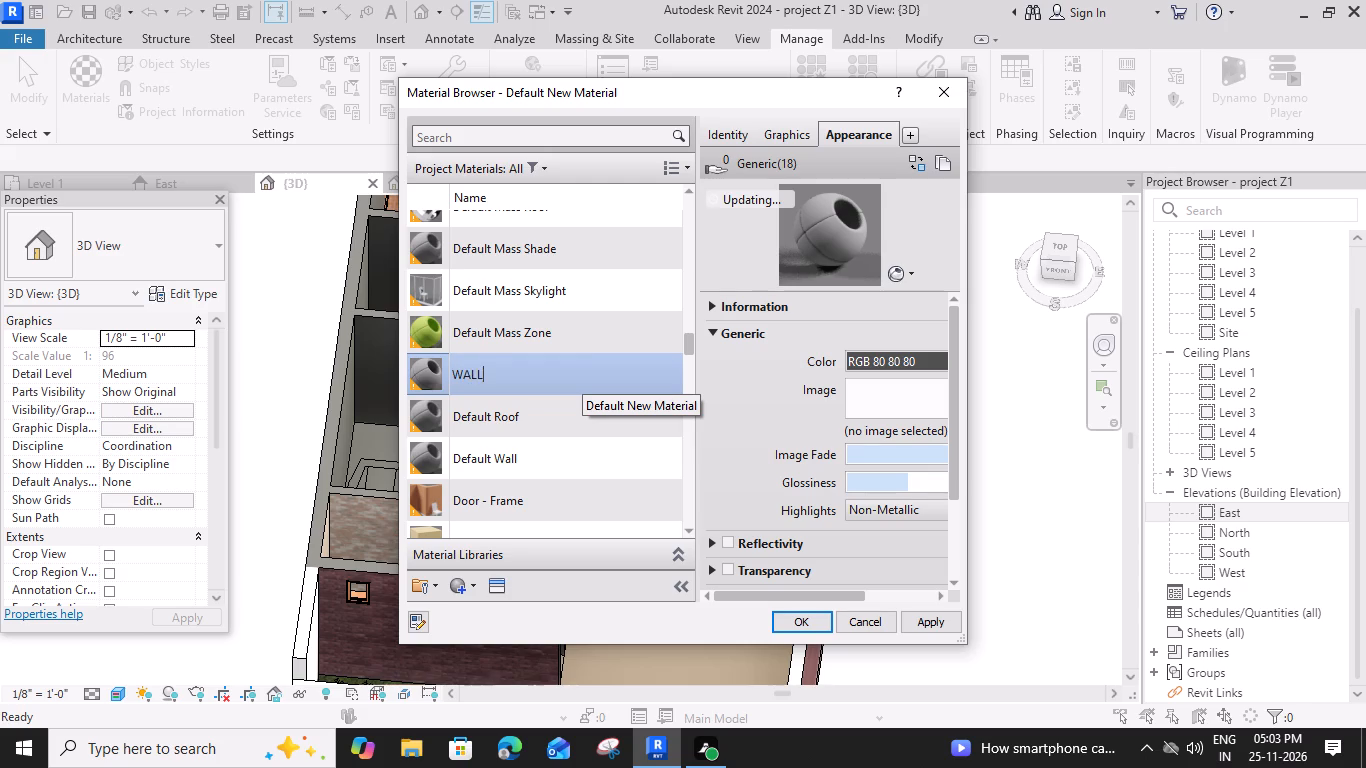
{"action": "key", "text": "space"}
{"action": "key", "text": "9"}
{"action": "key", "text": "BackSpace"}
{"action": "key", "text": "3"}
{"action": "key", "text": "BackSpace"}
{"action": "key", "text": "BackSpace"}
{"action": "key", "text": "BackSpace"}
{"action": "key", "text": "BackSpace"}
{"action": "key", "text": "BackSpace"}
{"action": "key", "text": "BackSpace"}
{"action": "type", "text": "BATH"}
{"action": "key", "text": "space"}
{"action": "type", "text": "WALL"}
{"action": "key", "text": "1"}
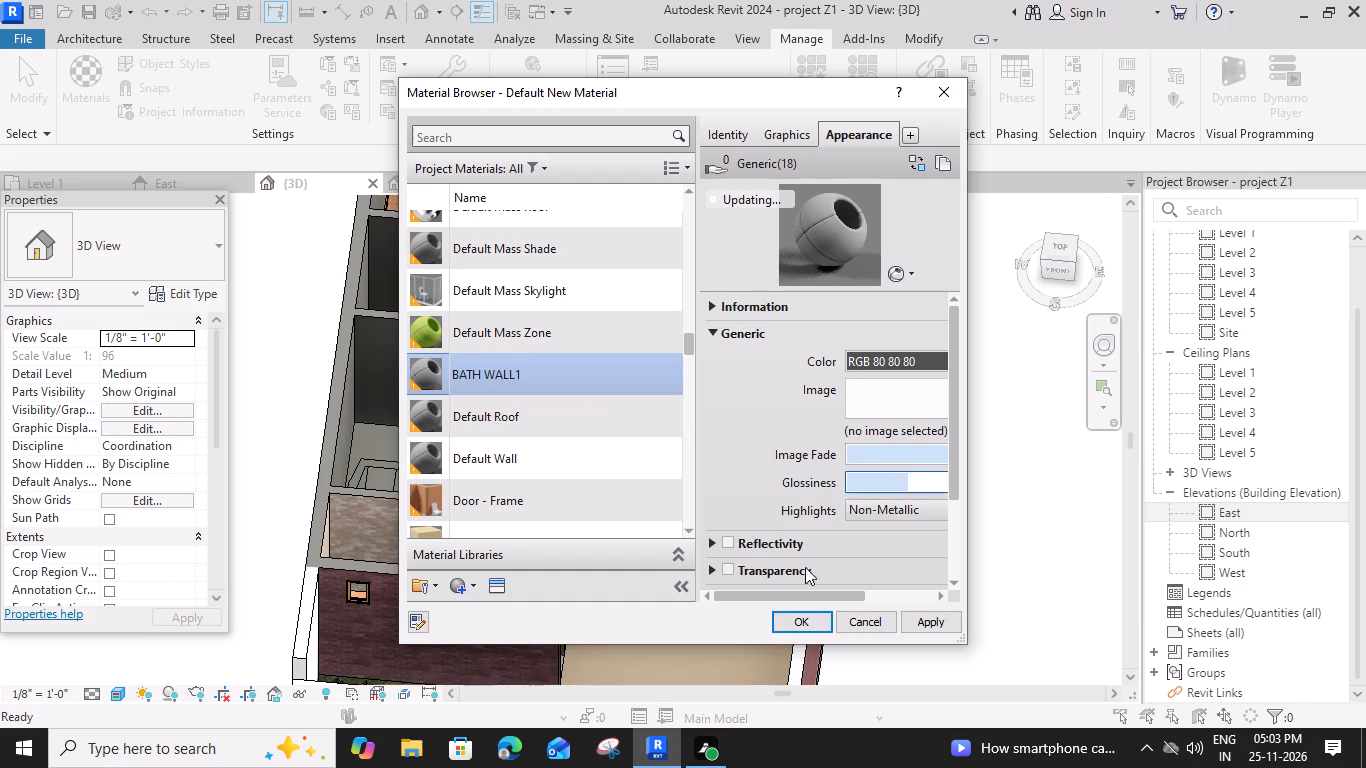
Set the BATH WALL1 material's appearance colour to light pink, RGB 255 204 255.
{"action": "left_click", "coordinate": [934, 356]}
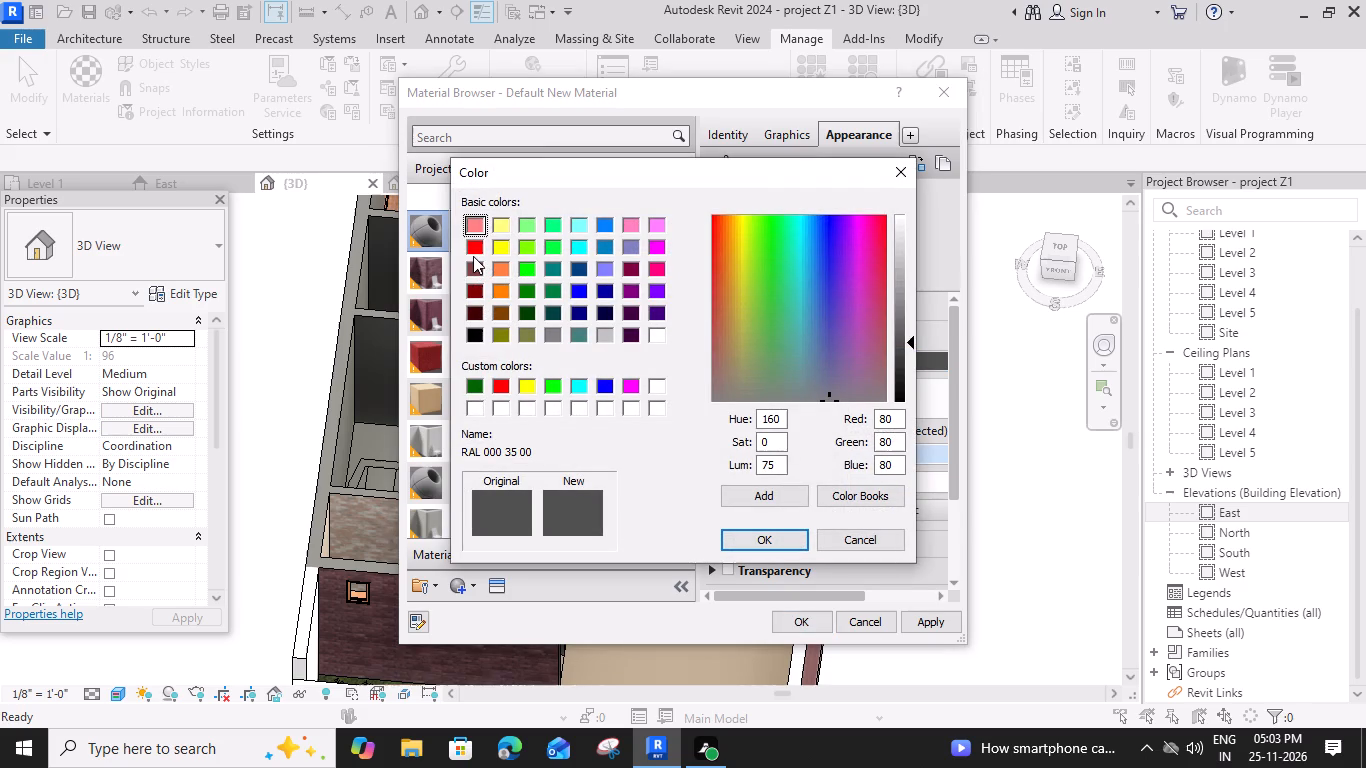
{"action": "left_click", "coordinate": [653, 223]}
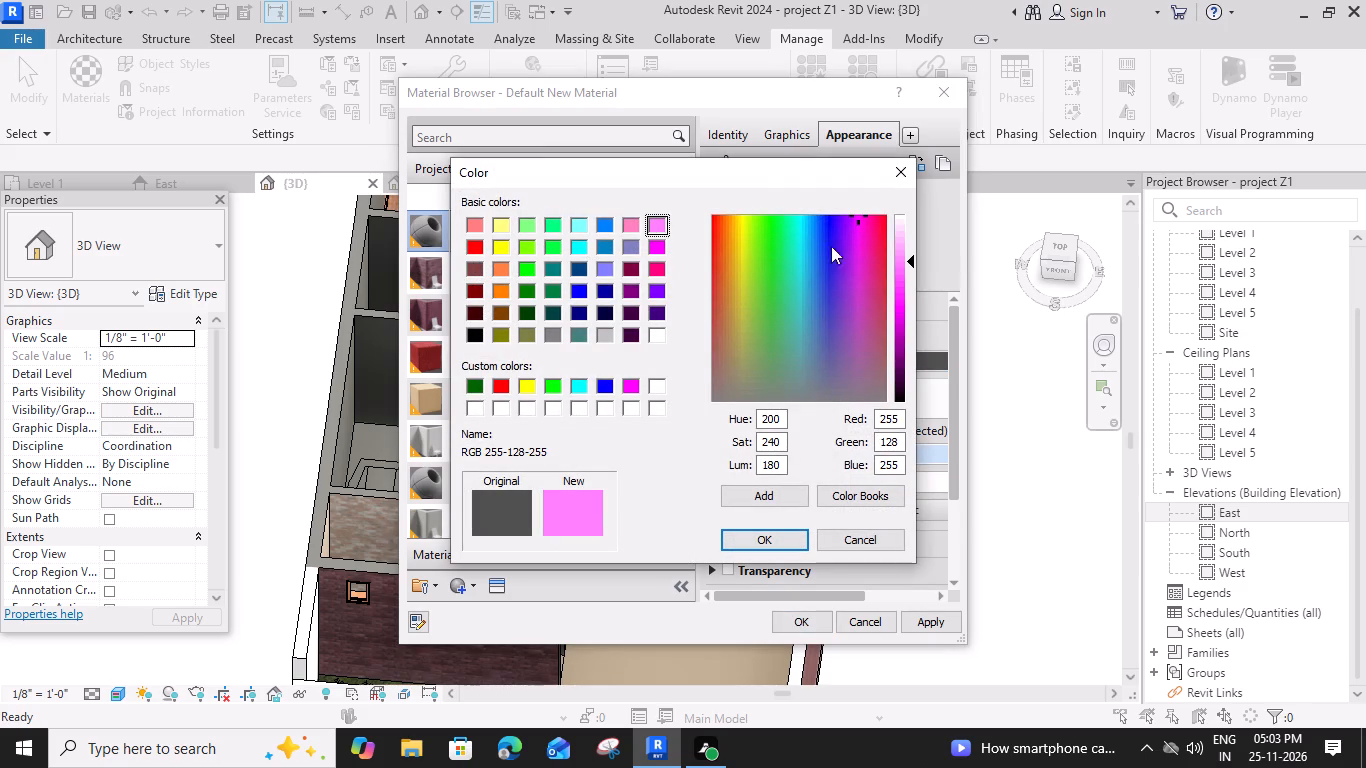
{"action": "left_click_drag", "start_coordinate": [910, 255], "coordinate": [910, 254]}
{"action": "left_click_drag", "start_coordinate": [910, 254], "coordinate": [909, 234]}
{"action": "left_click", "coordinate": [782, 534]}
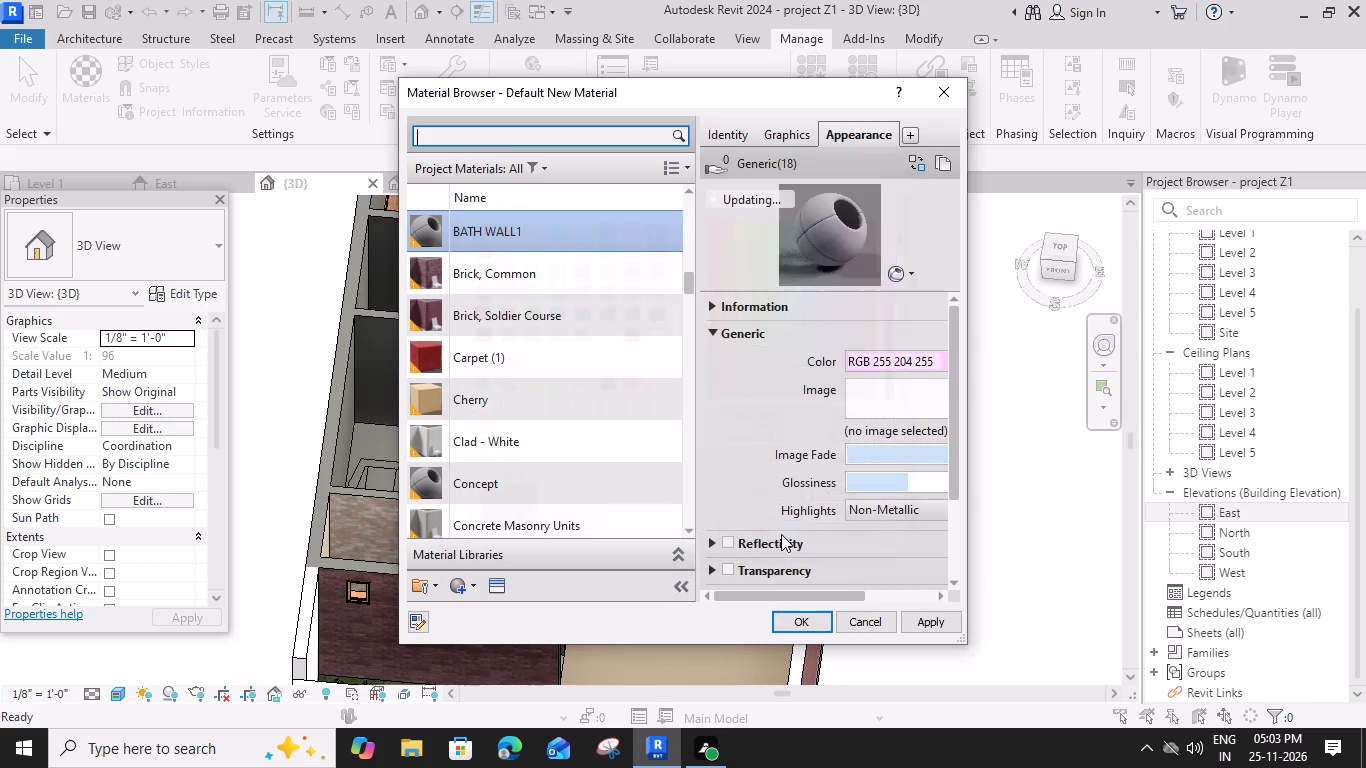
Save the BATH WALL1 material edits and close the material browser.
{"action": "left_click", "coordinate": [813, 622]}
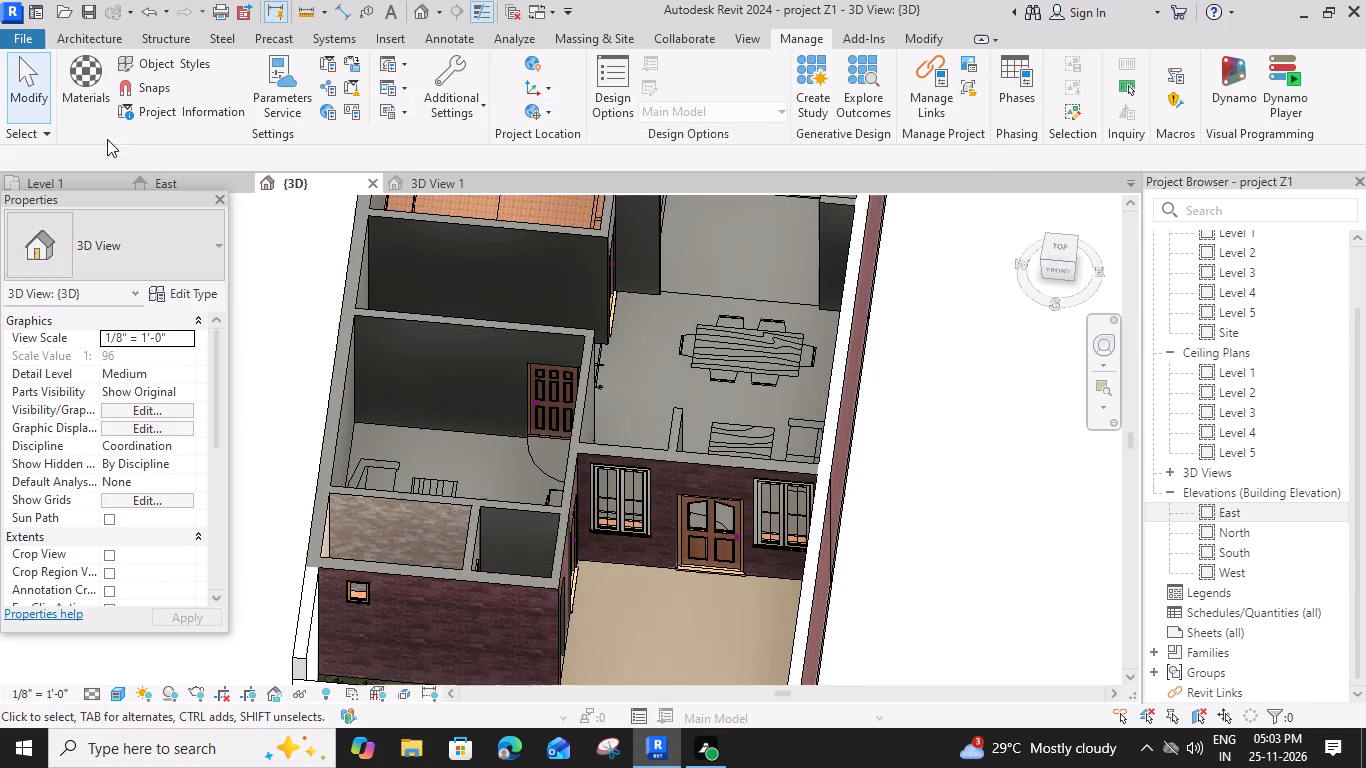
Paint the small wash area's wall face shared with the living room with the BATH WALL1 material.
{"action": "left_click", "coordinate": [521, 510]}
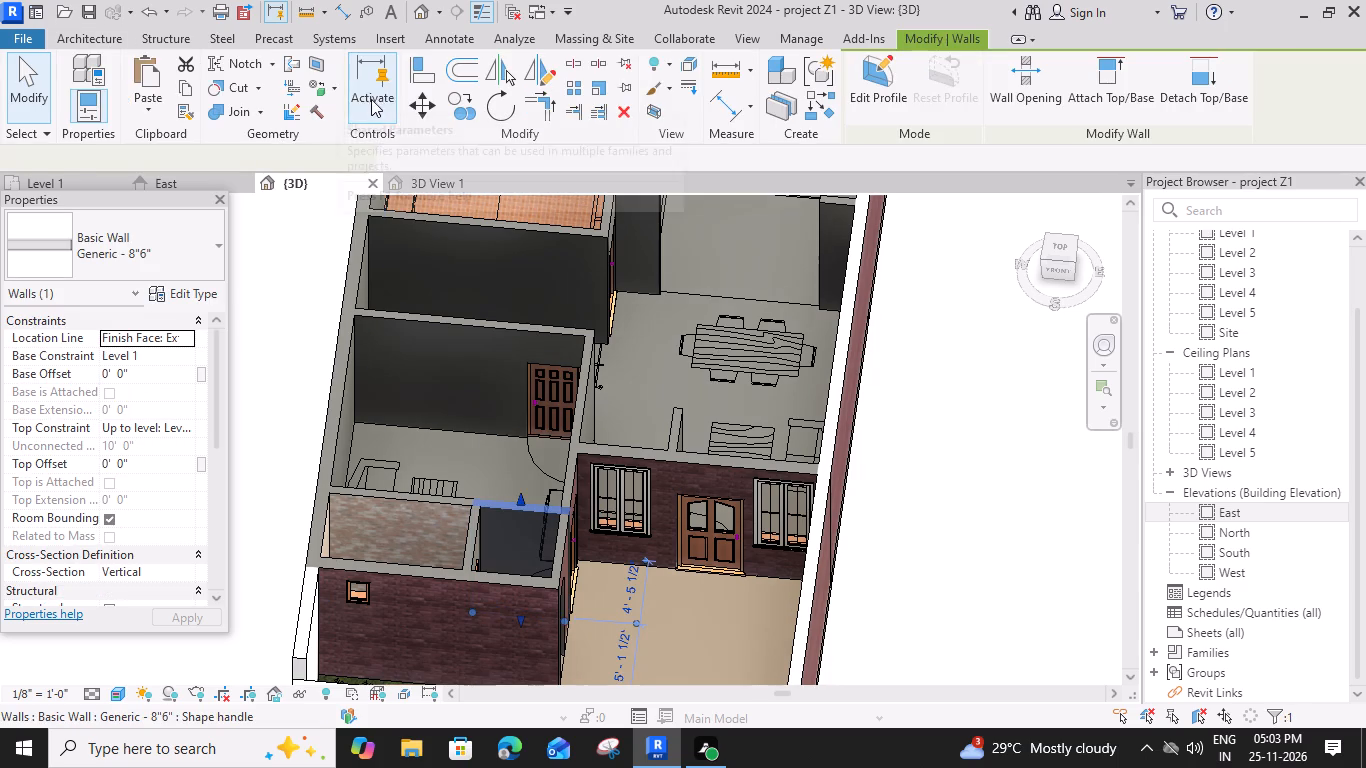
{"action": "left_click", "coordinate": [335, 87]}
{"action": "left_click", "coordinate": [360, 115]}
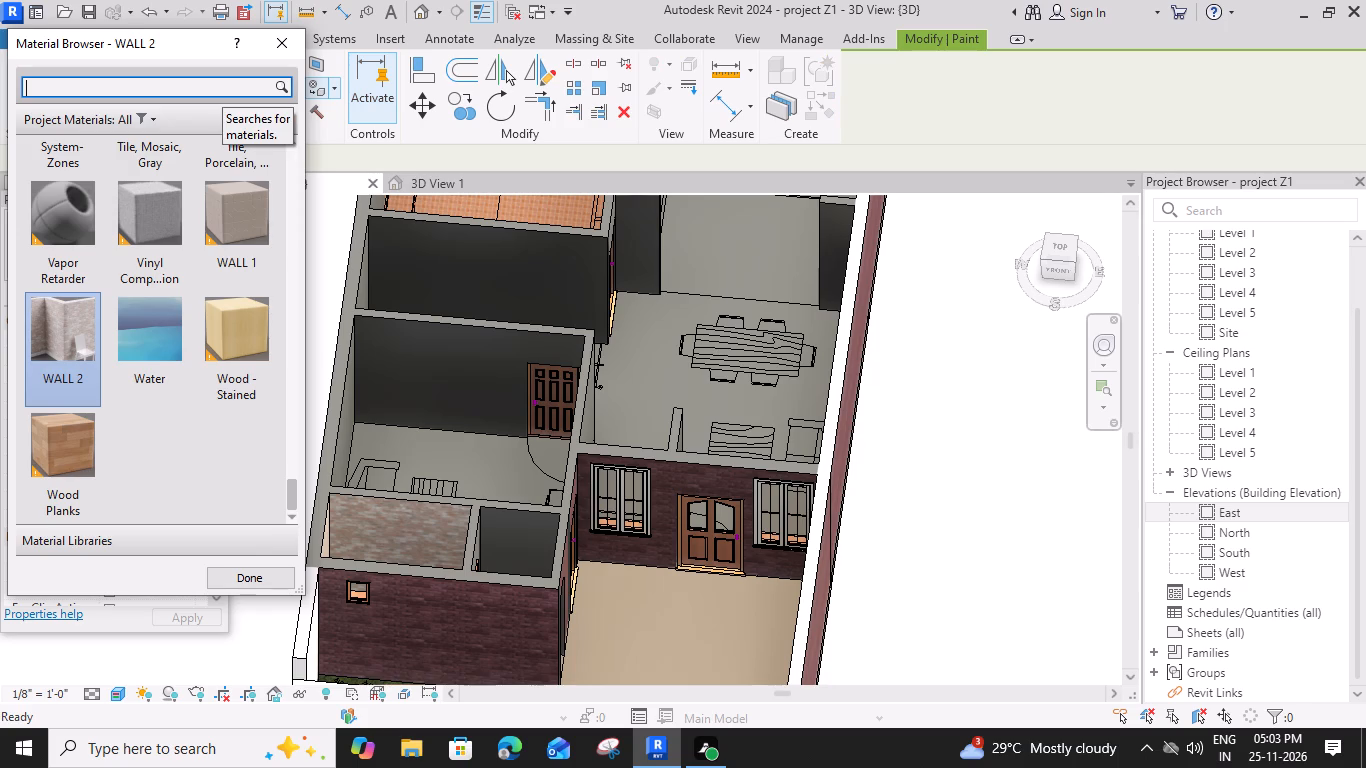
{"action": "type", "text": "WAL"}
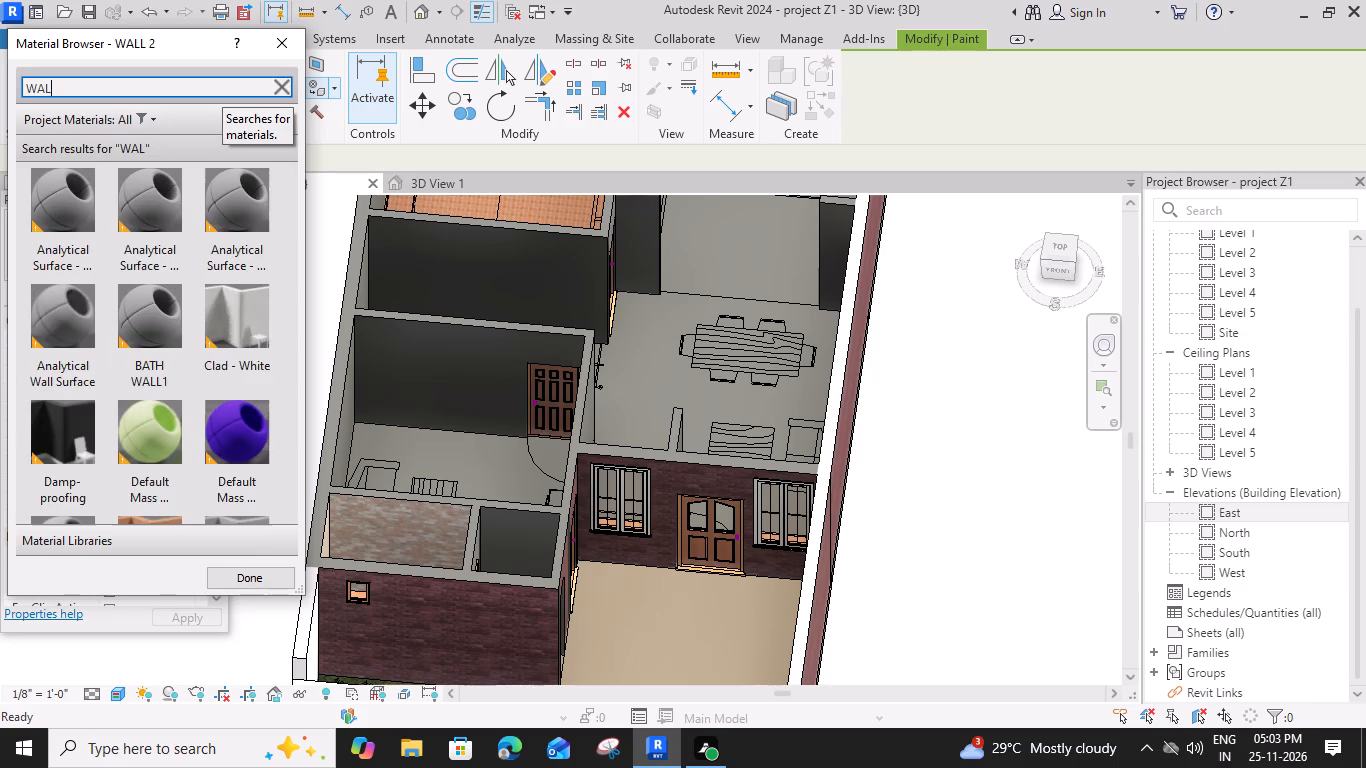
{"action": "key", "text": "BackSpace"}
{"action": "key", "text": "BackSpace"}
{"action": "key", "text": "BackSpace"}
{"action": "type", "text": "BATH"}
{"action": "key", "text": "space"}
{"action": "type", "text": "WALL"}
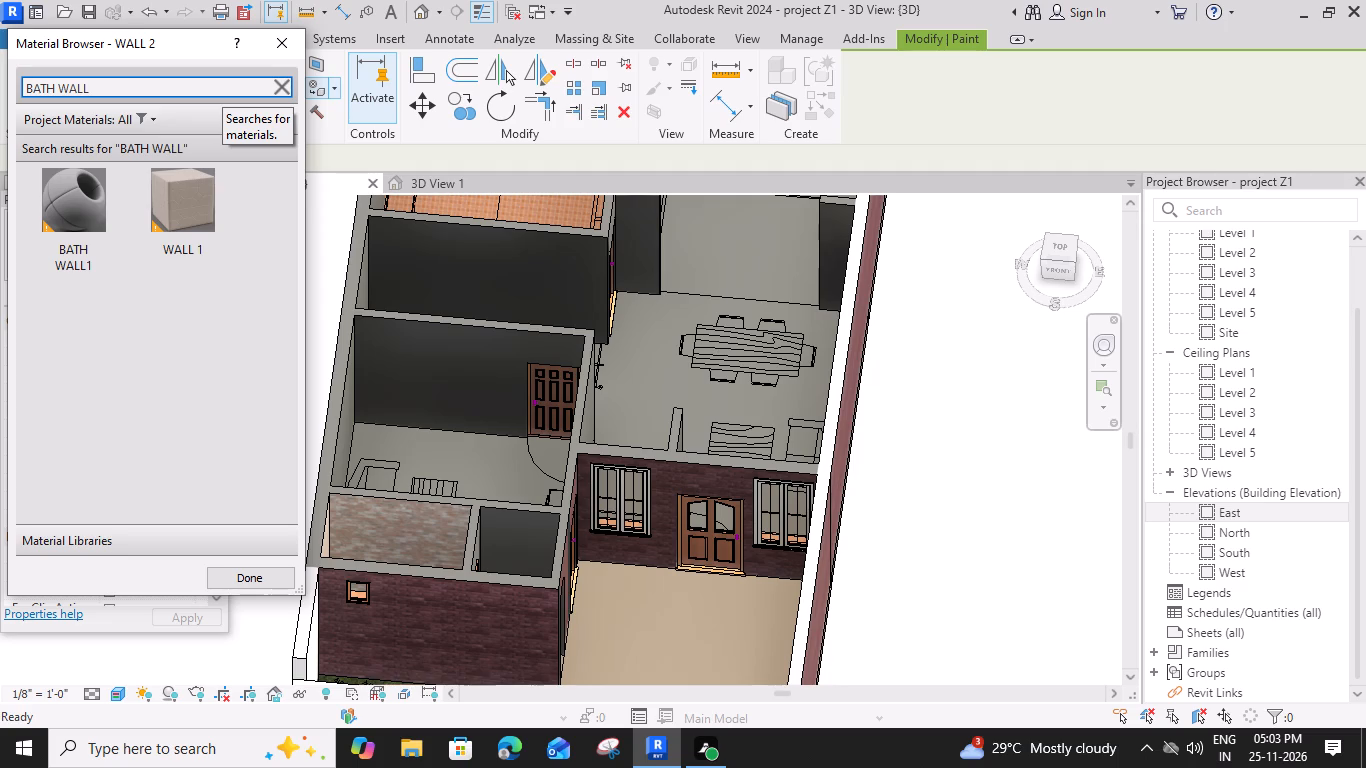
{"action": "left_click", "coordinate": [88, 206]}
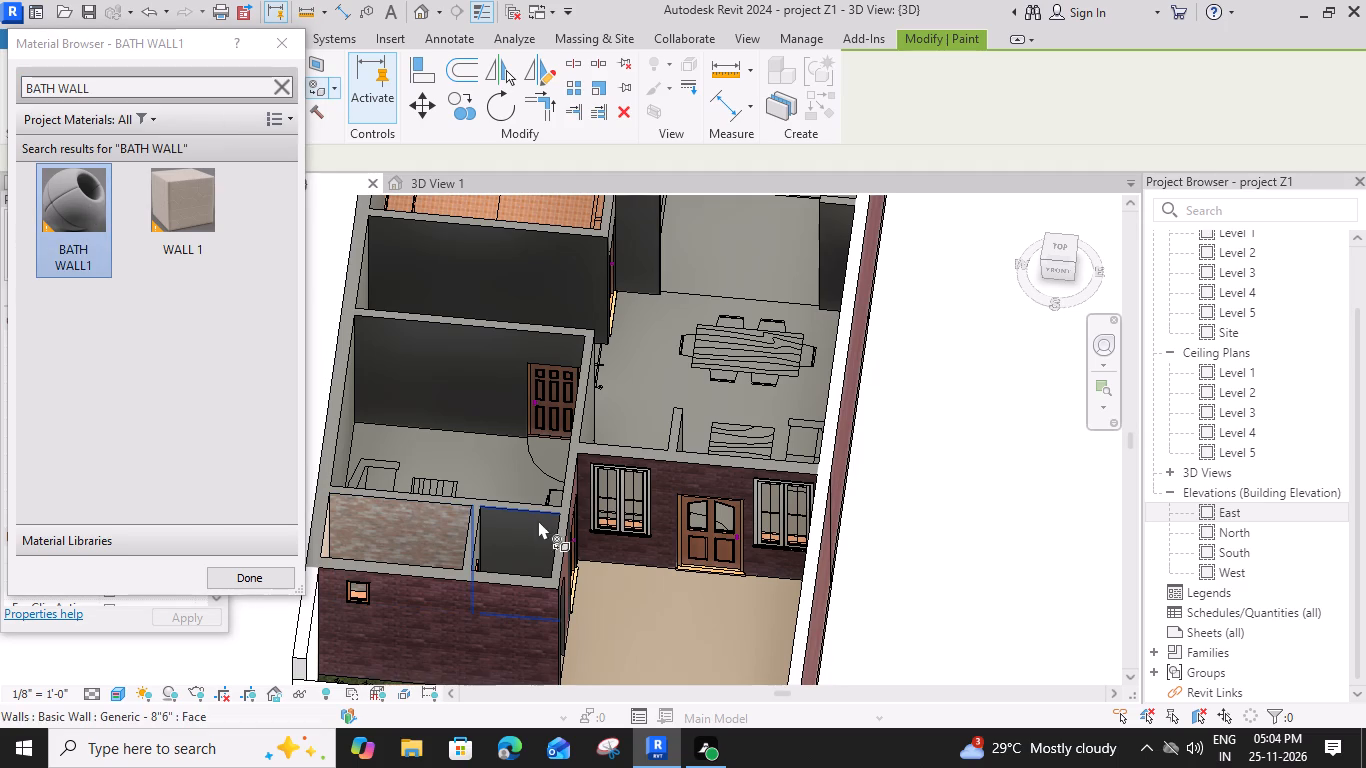
{"action": "left_click", "coordinate": [524, 523]}
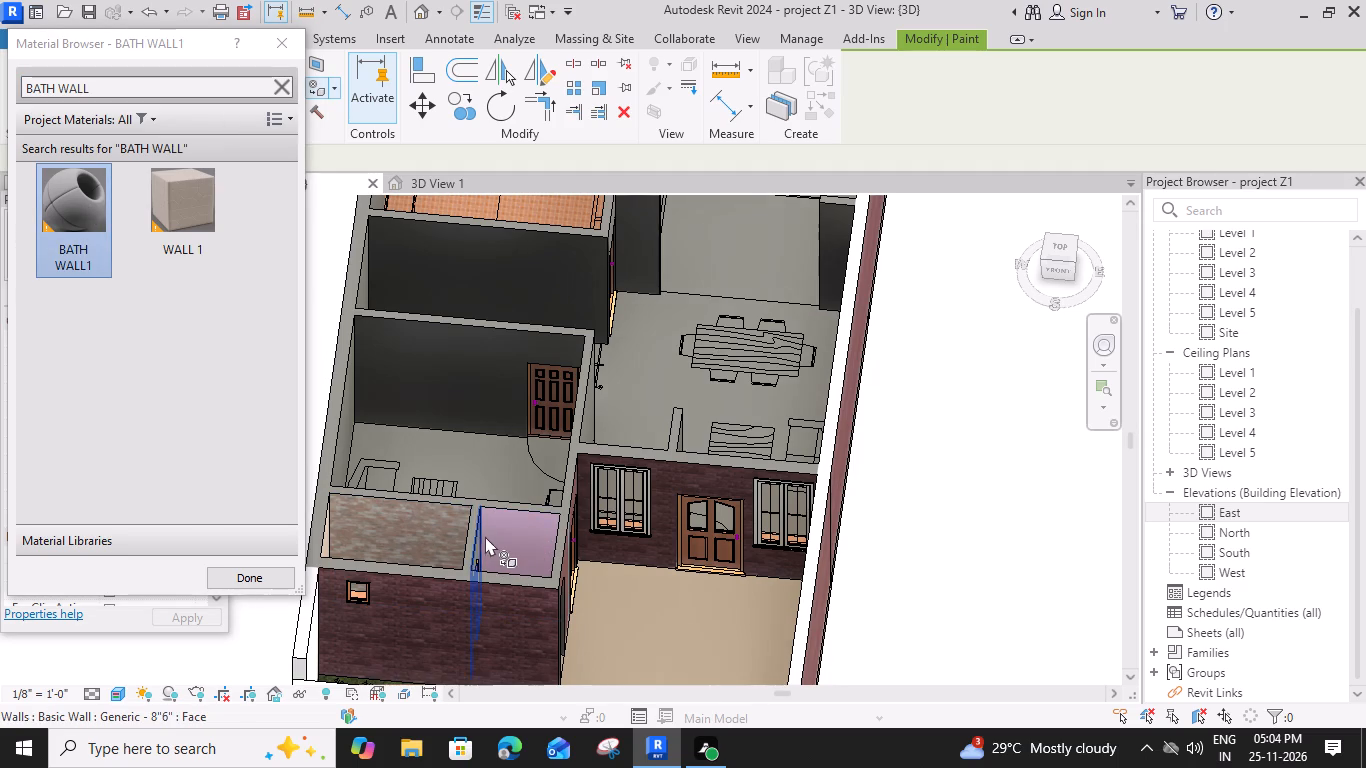
Paint the wash area's inner faces of the arched-opening wall and the toilet-door wall with BATH WALL1, and finish painting.
{"action": "scroll", "coordinate": [483, 536], "scroll_direction": "down", "scroll_amount": 2}
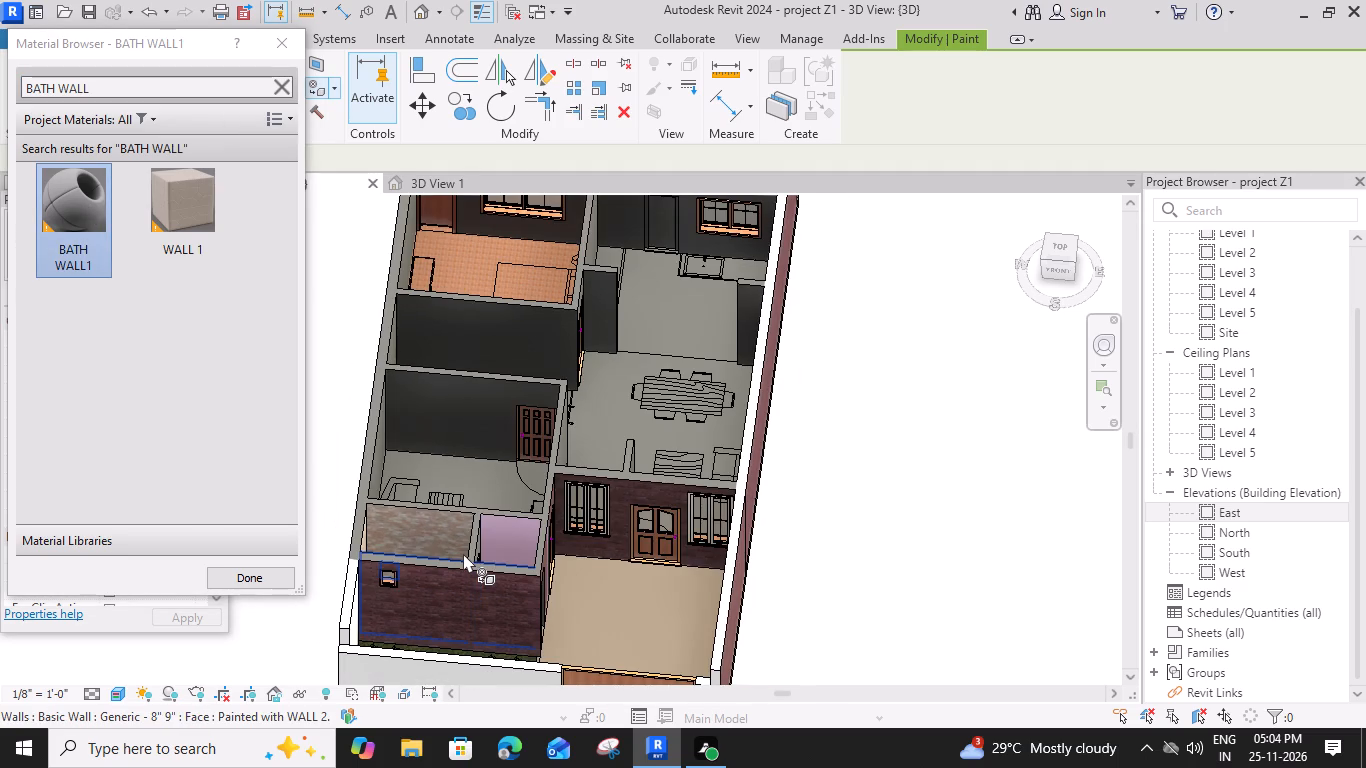
{"action": "middle_click_drag", "start_coordinate": [463, 553], "coordinate": [690, 528], "text": "shift"}
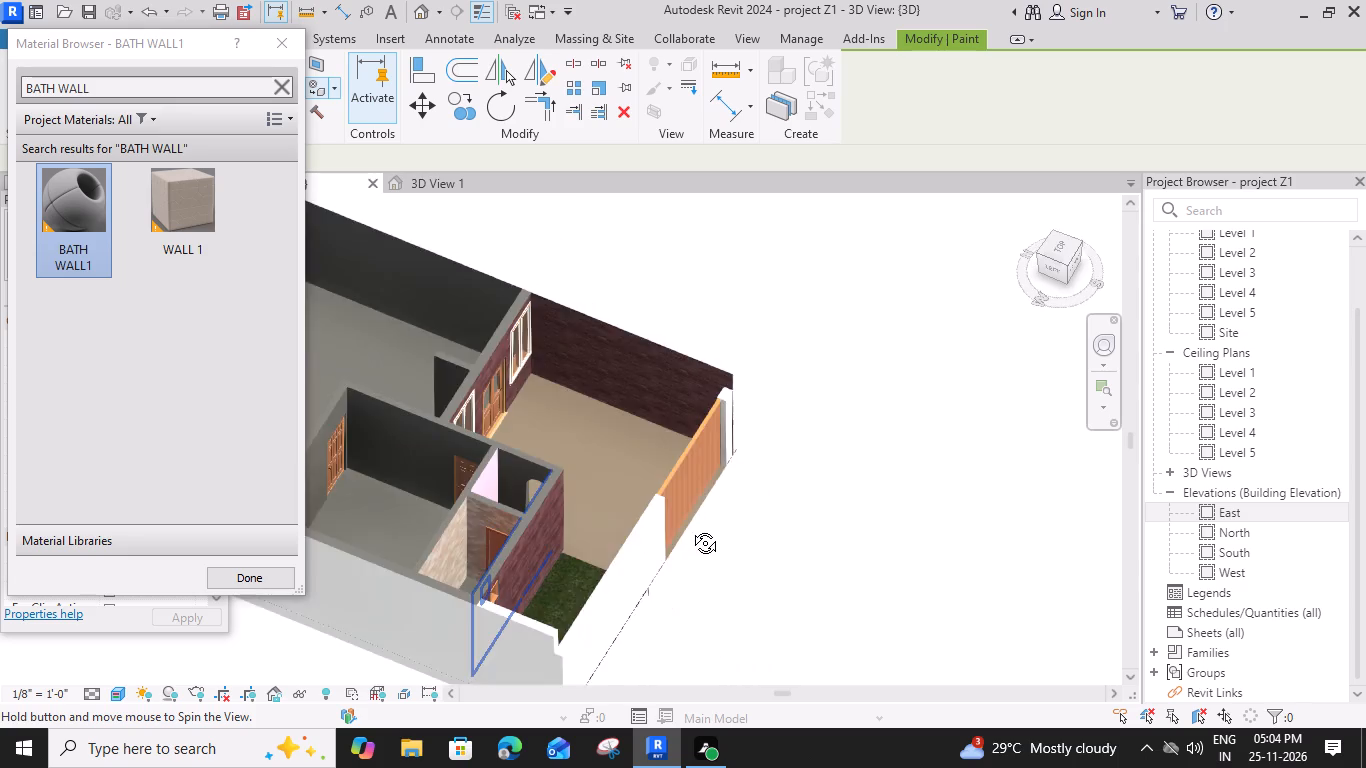
{"action": "middle_click_drag", "start_coordinate": [690, 528], "coordinate": [702, 495], "text": "shift"}
{"action": "scroll", "coordinate": [499, 436], "scroll_direction": "up", "scroll_amount": 4}
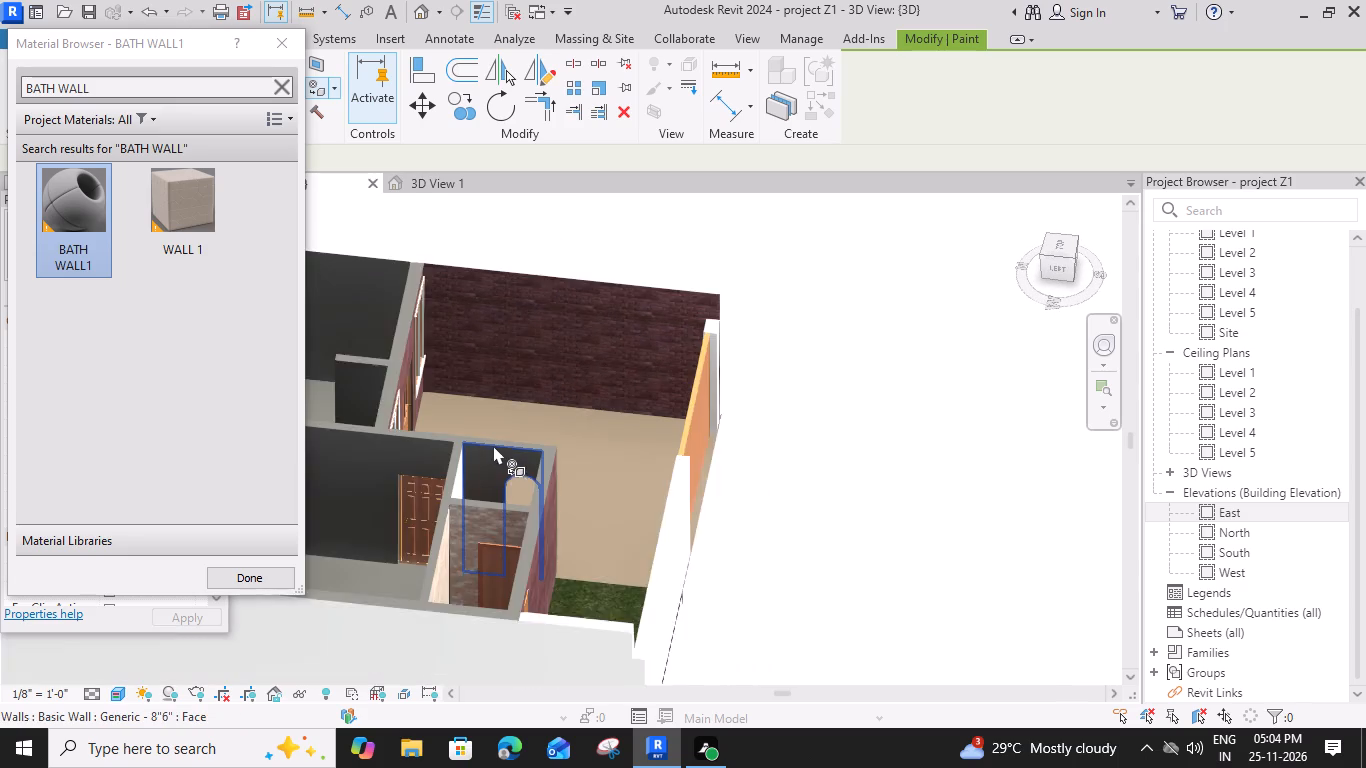
{"action": "left_click", "coordinate": [494, 458]}
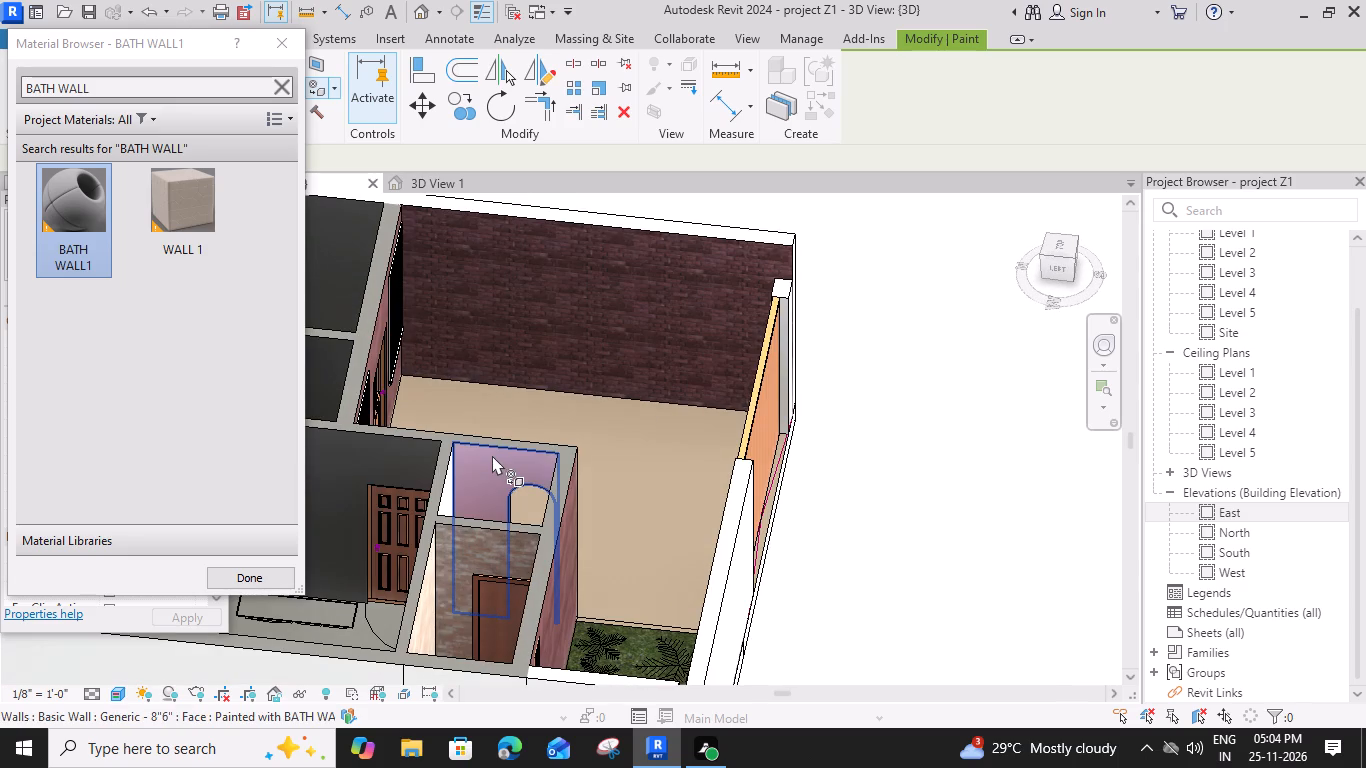
{"action": "scroll", "coordinate": [491, 457], "scroll_direction": "down", "scroll_amount": 3}
{"action": "middle_click_drag", "start_coordinate": [515, 514], "coordinate": [357, 638], "text": "shift"}
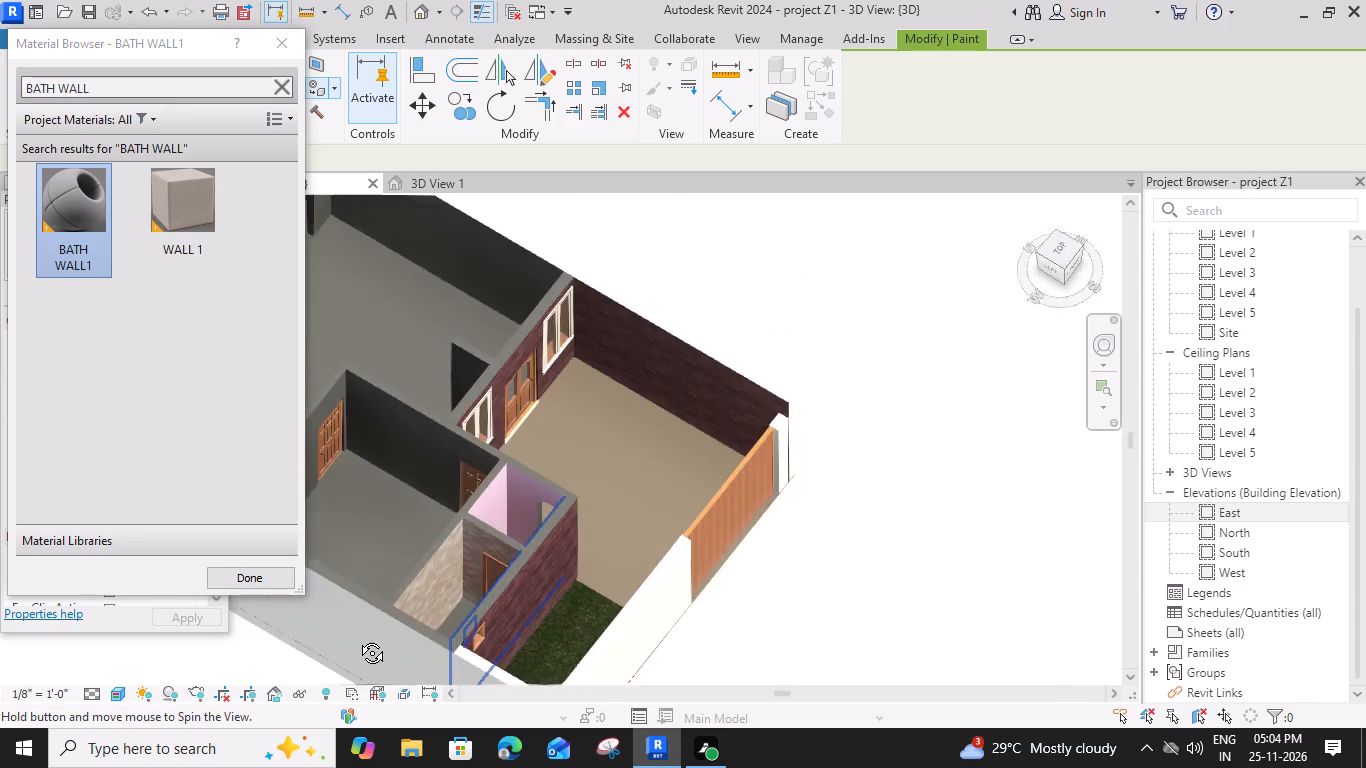
{"action": "middle_click_drag", "start_coordinate": [357, 638], "coordinate": [84, 559], "text": "shift"}
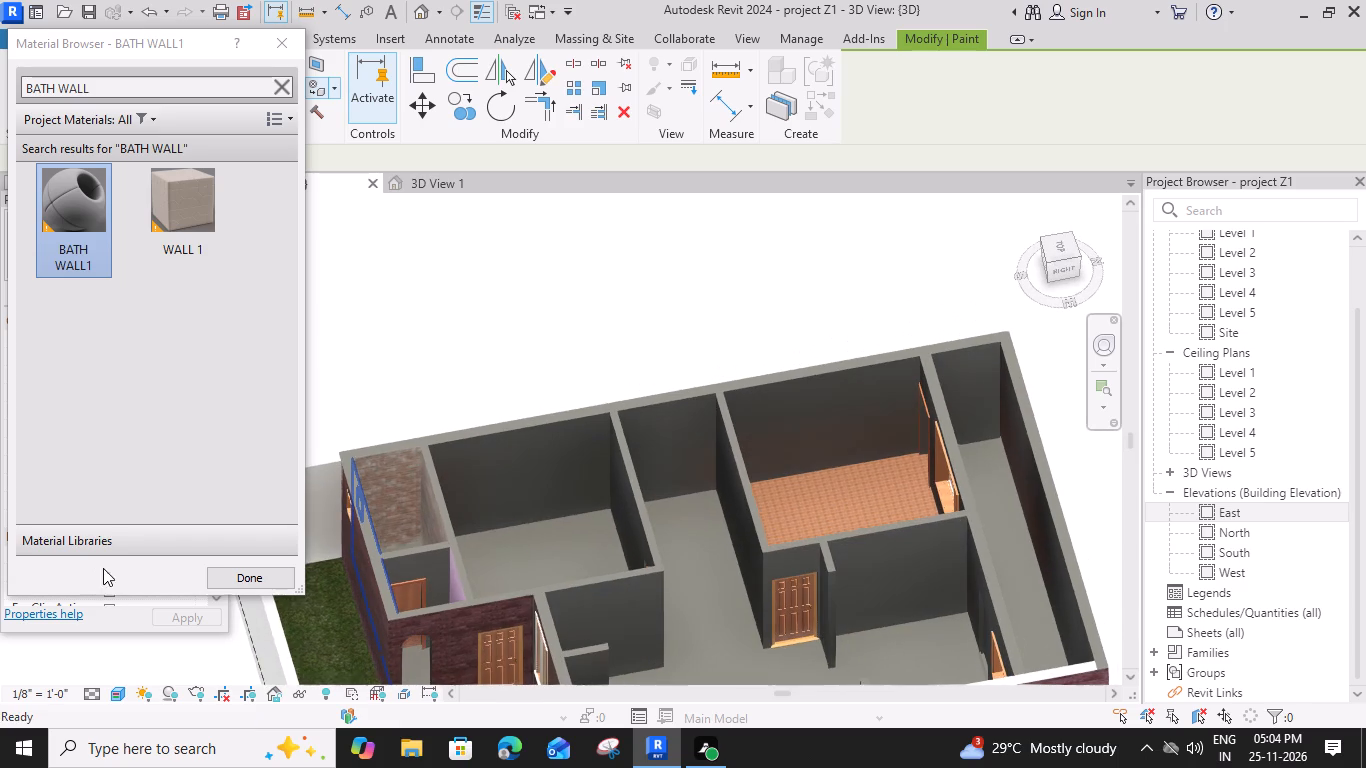
{"action": "left_click", "coordinate": [435, 563]}
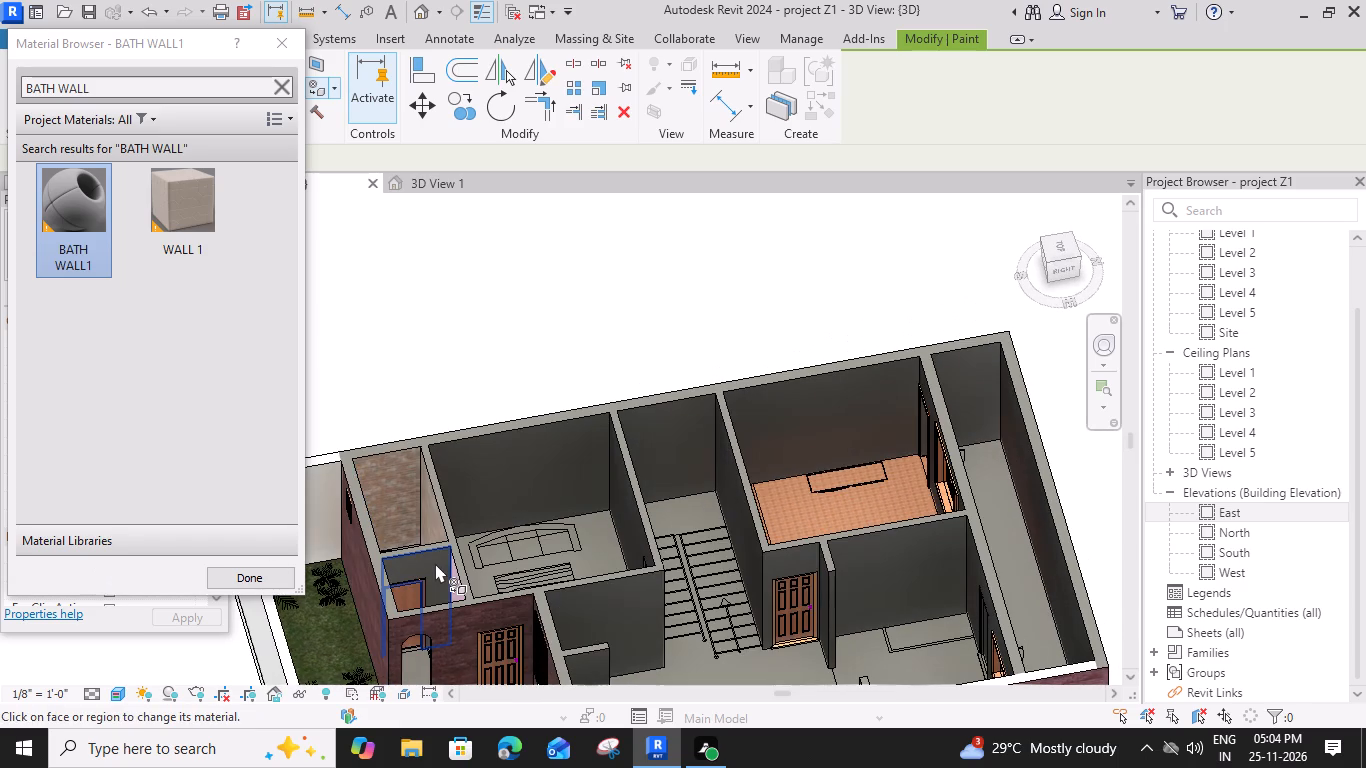
{"action": "left_click", "coordinate": [278, 579]}
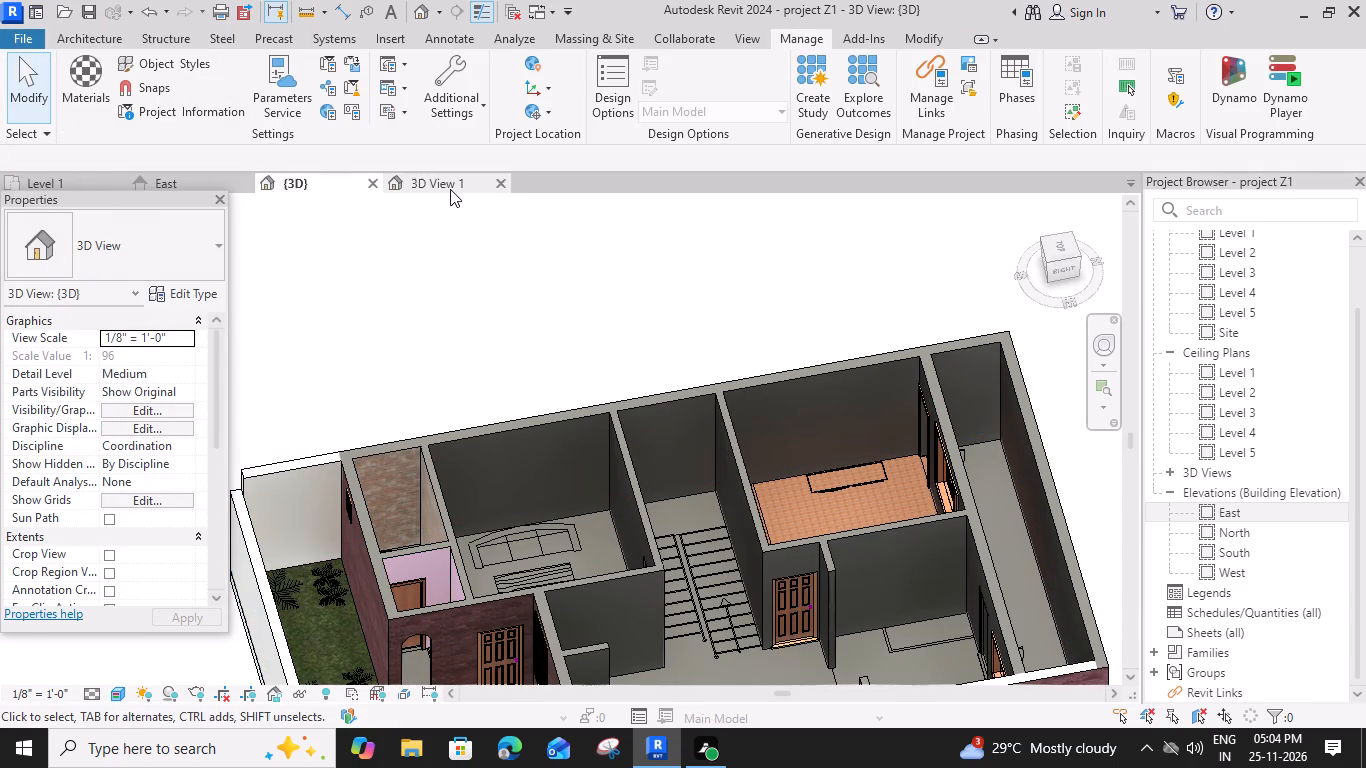
Crop all four sides of the 3D View 1 camera view closer around the arched opening, entrance wall and window.
{"action": "left_click", "coordinate": [450, 189]}
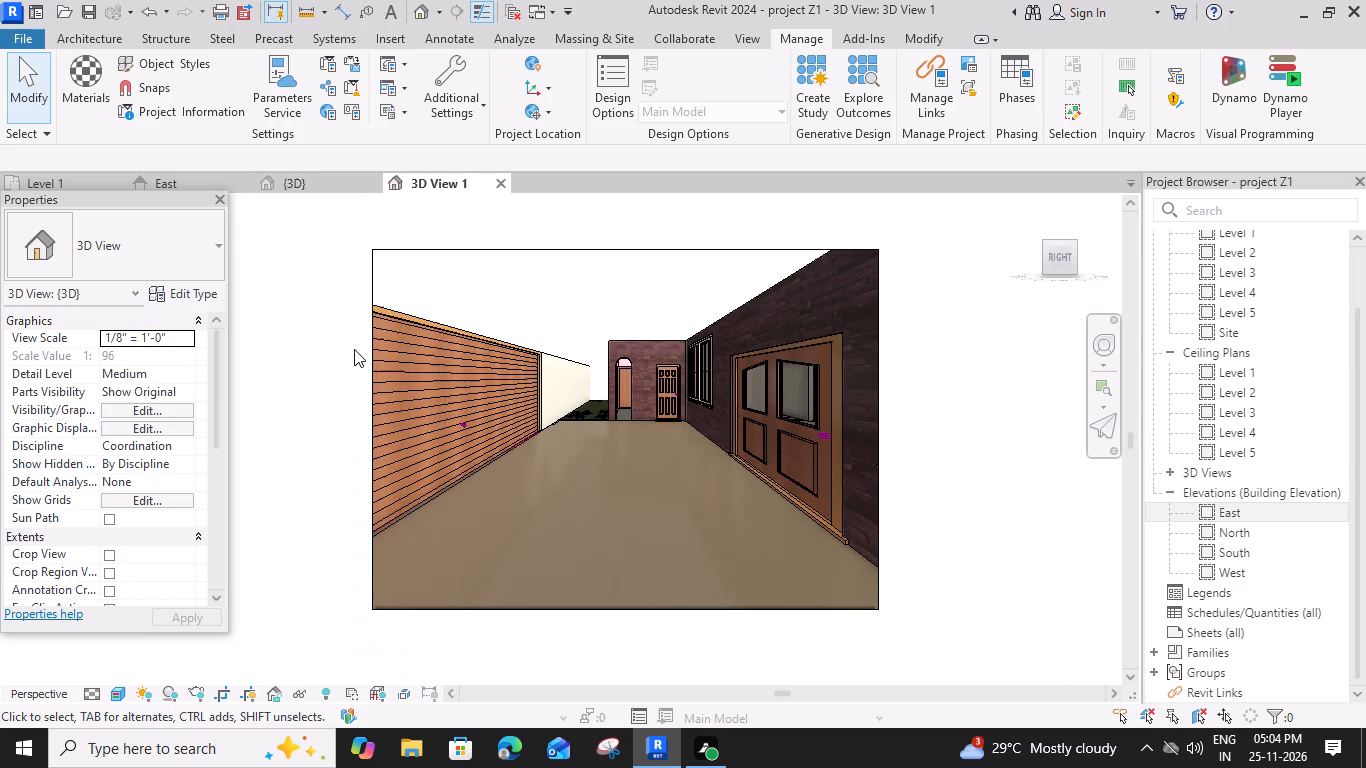
{"action": "scroll", "coordinate": [630, 404], "scroll_direction": "up", "scroll_amount": 3}
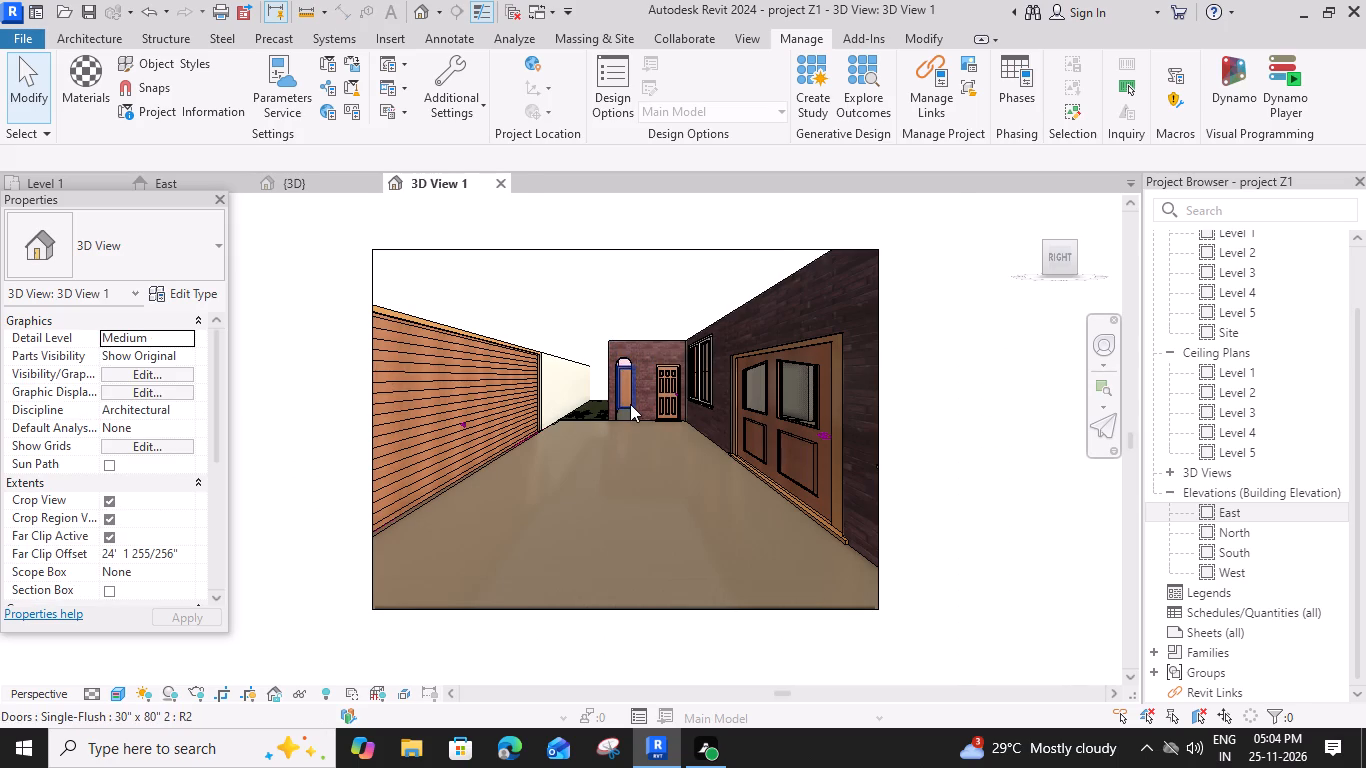
{"action": "scroll", "coordinate": [630, 404], "scroll_direction": "down", "scroll_amount": 2}
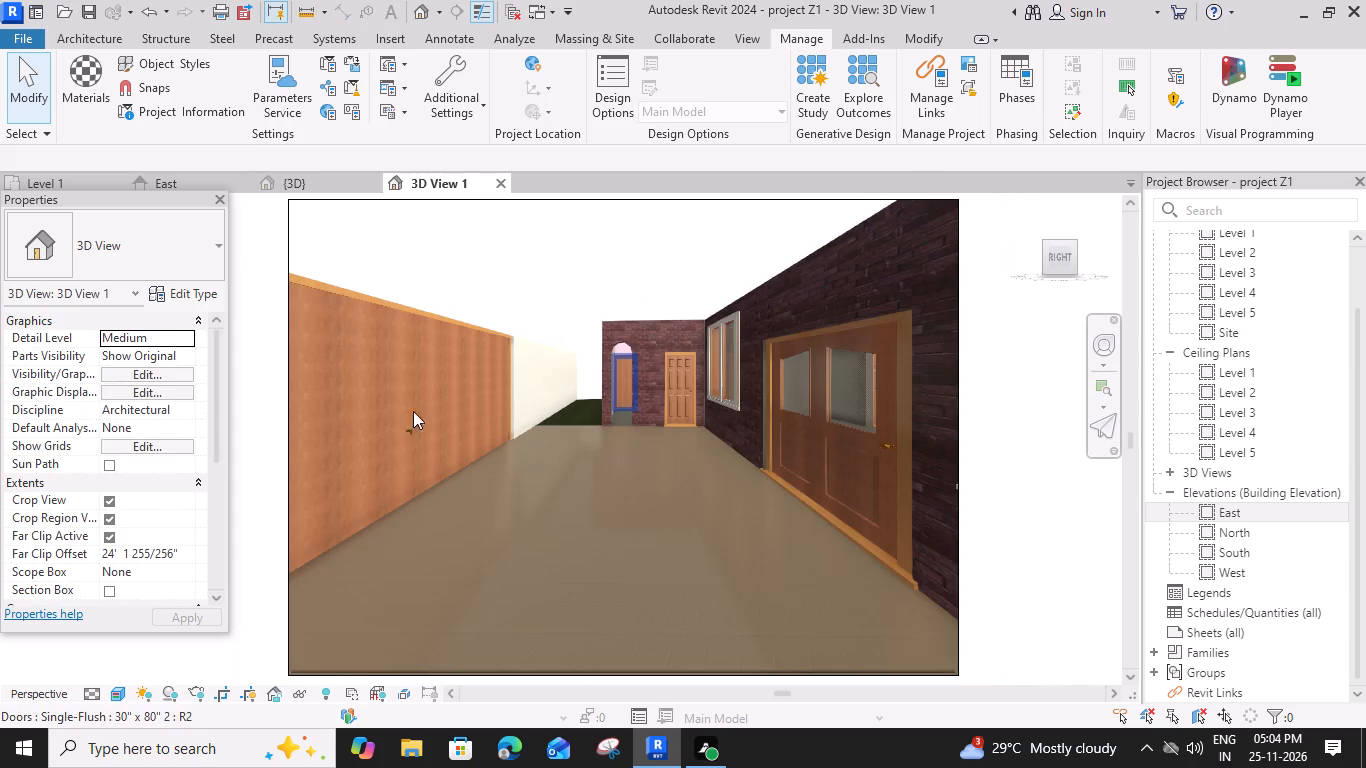
{"action": "left_click", "coordinate": [330, 420]}
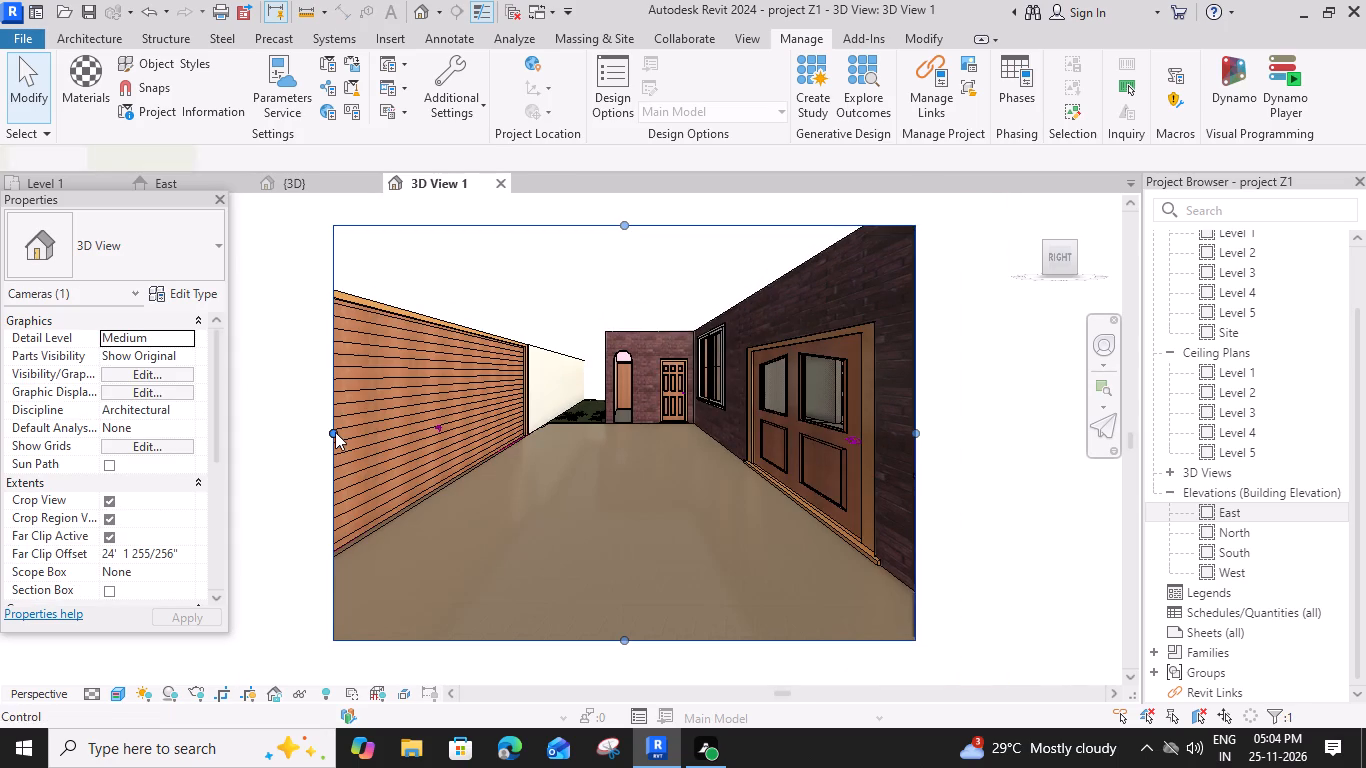
{"action": "left_click_drag", "start_coordinate": [333, 432], "coordinate": [449, 439]}
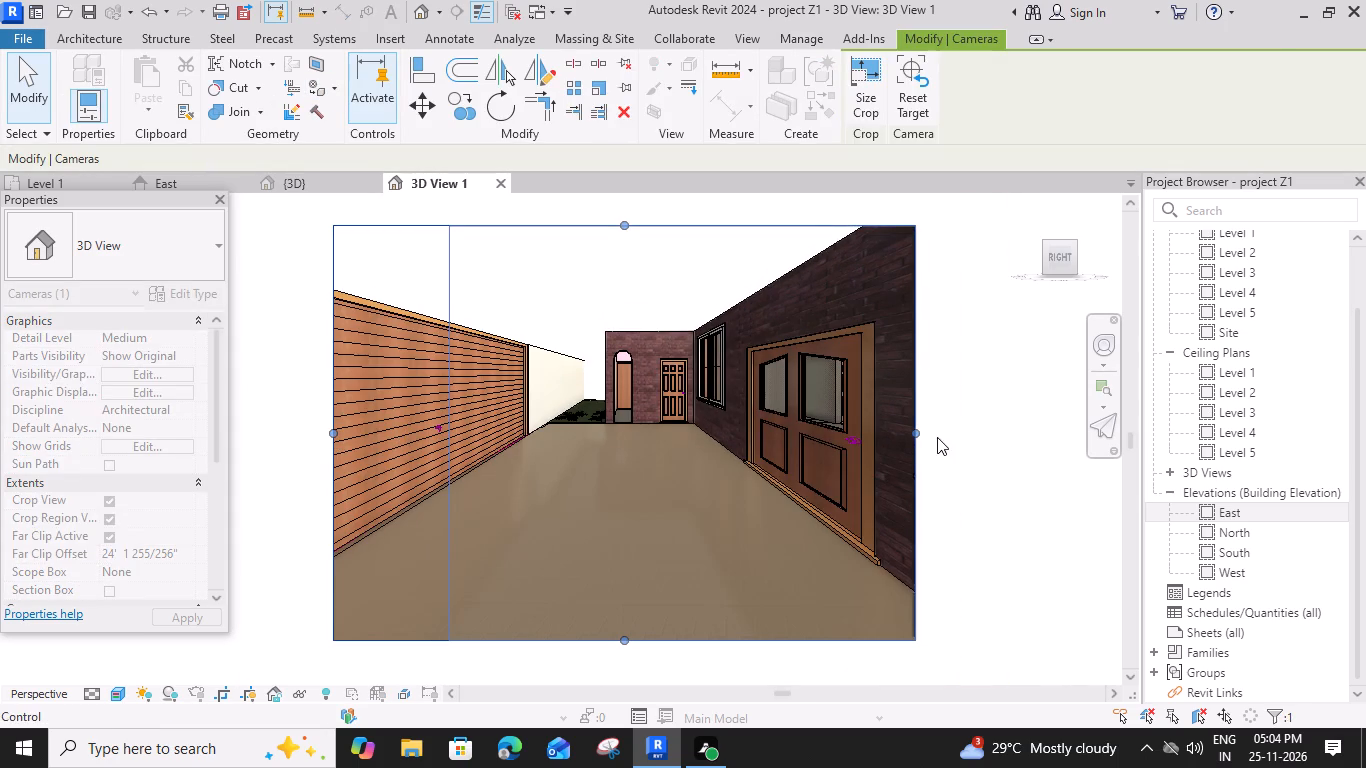
{"action": "left_click_drag", "start_coordinate": [914, 432], "coordinate": [814, 417]}
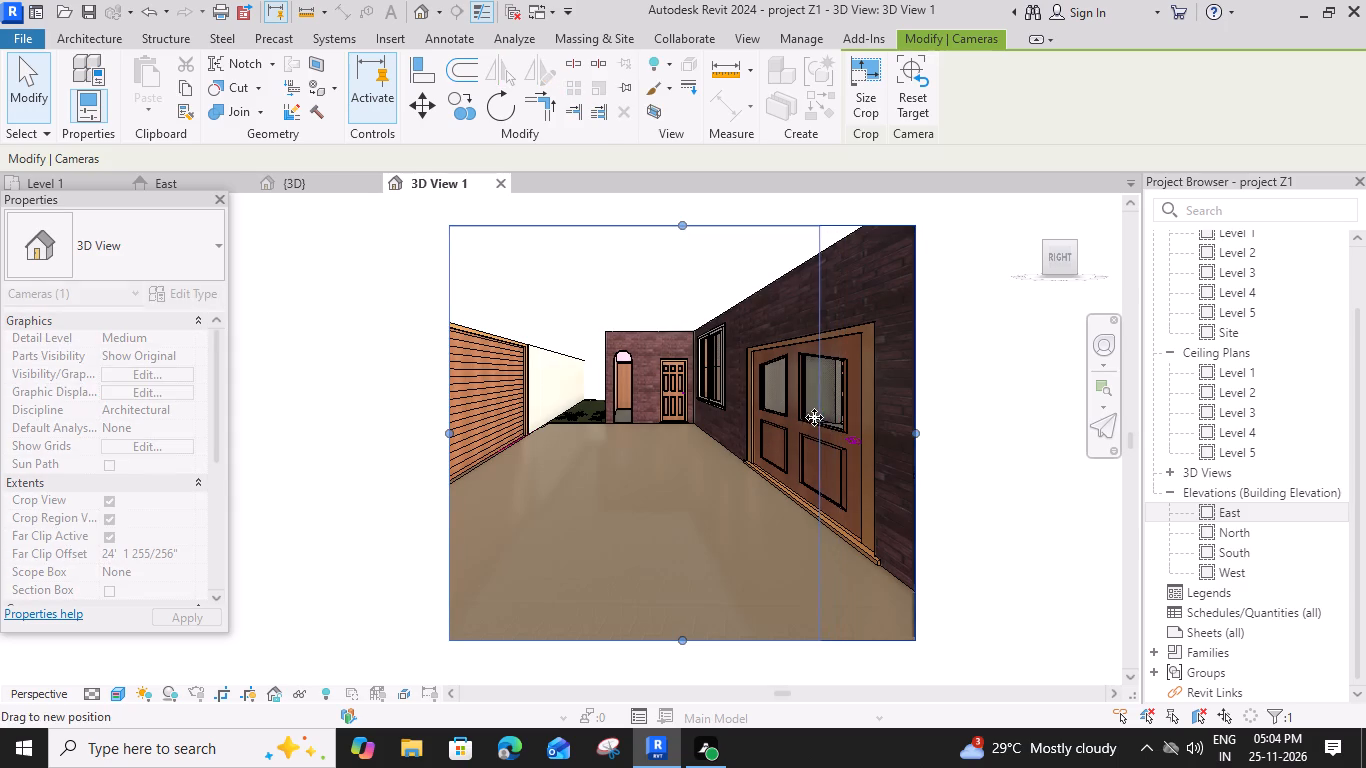
{"action": "left_click_drag", "start_coordinate": [814, 417], "coordinate": [788, 413]}
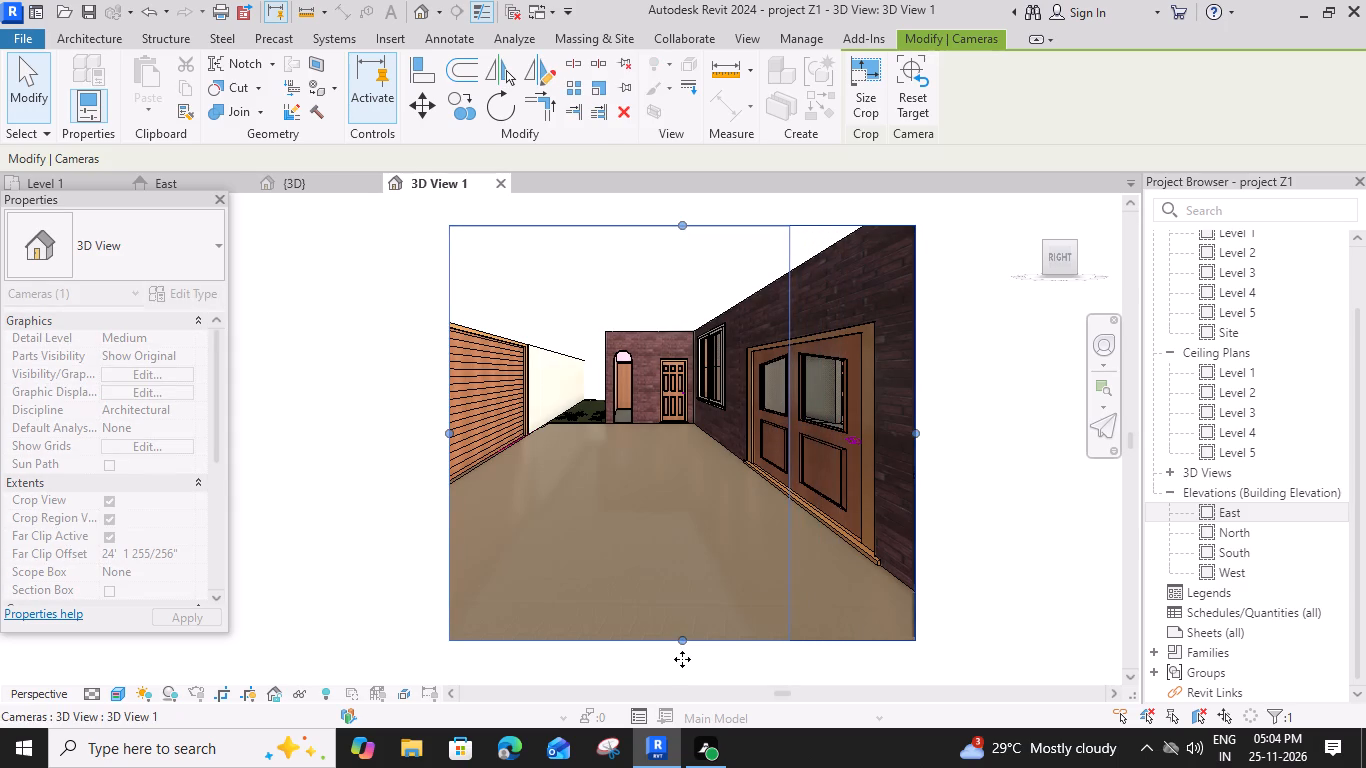
{"action": "left_click_drag", "start_coordinate": [614, 640], "coordinate": [621, 478]}
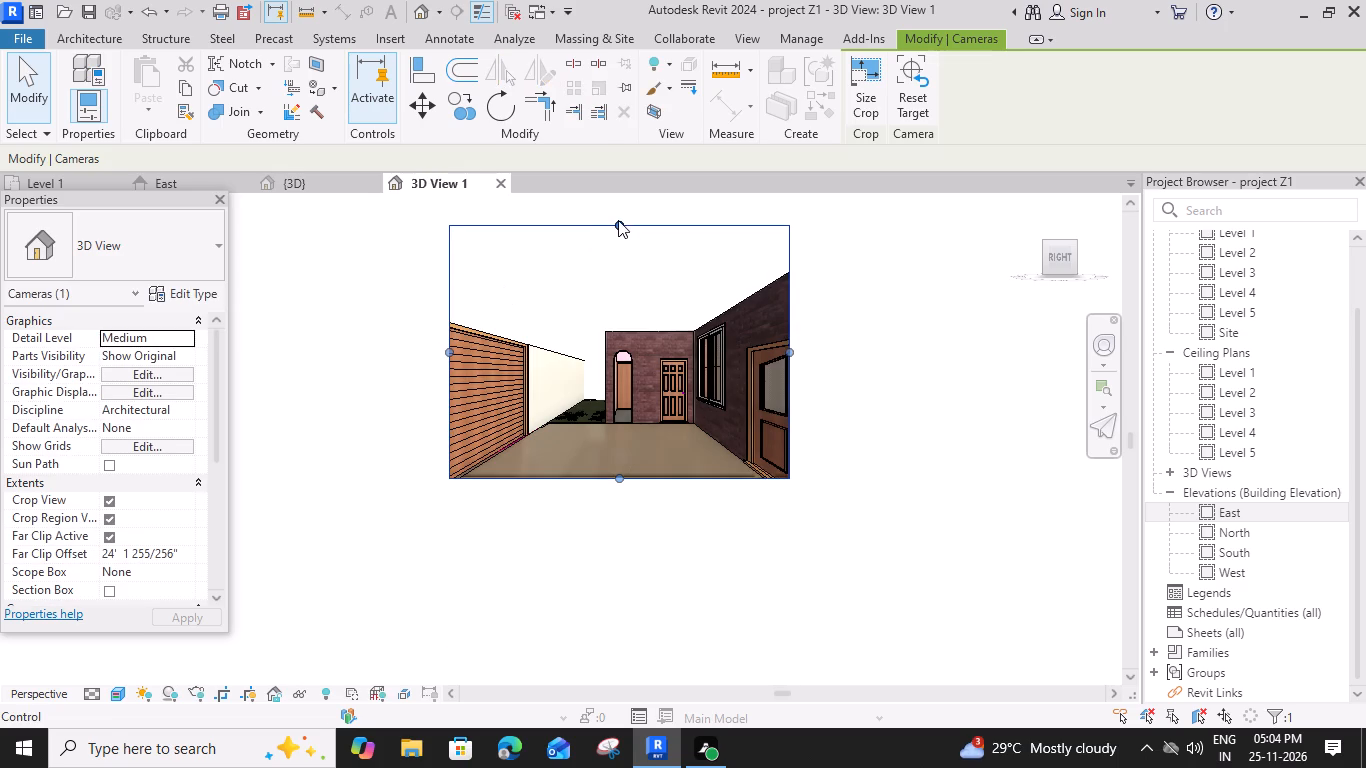
{"action": "left_click_drag", "start_coordinate": [618, 220], "coordinate": [620, 274]}
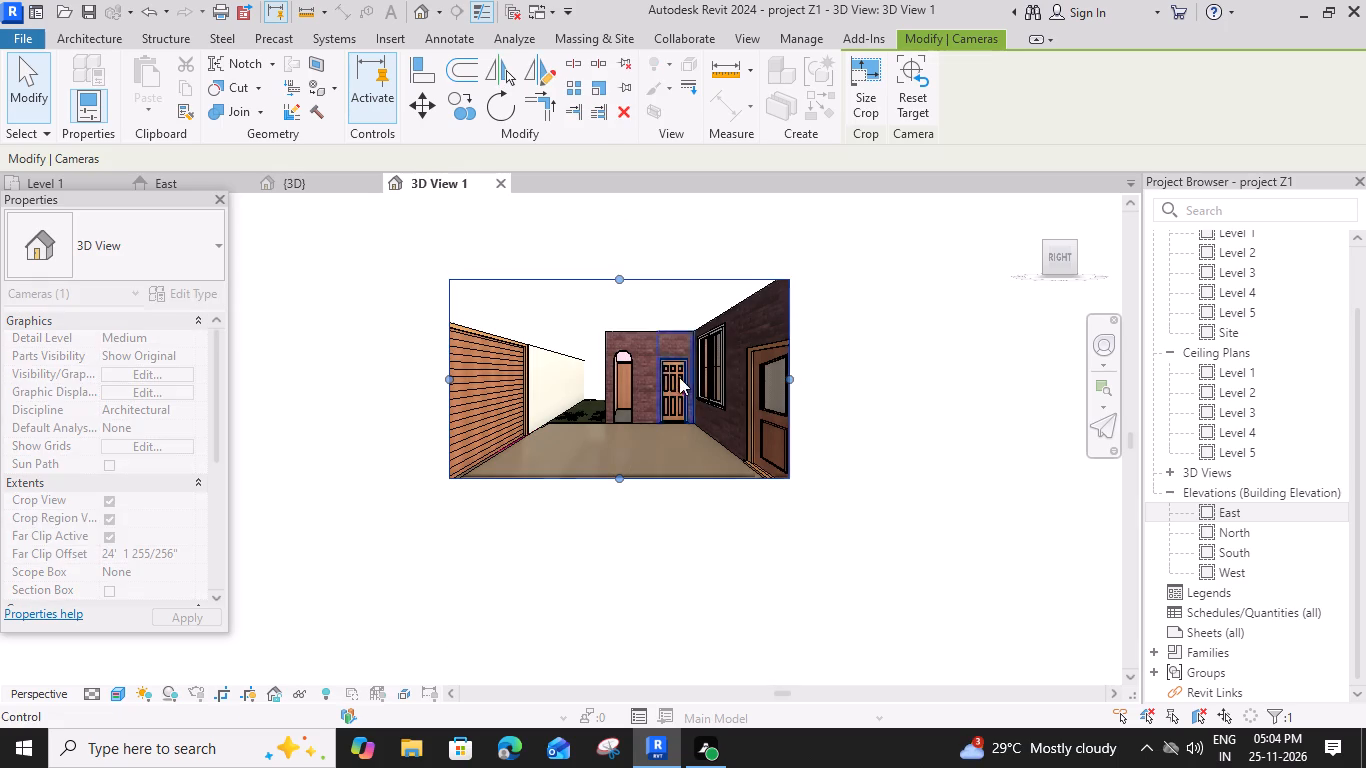
Examine the painted wash area wall through the arched opening in 3D View 1.
{"action": "scroll", "coordinate": [630, 360], "scroll_direction": "up", "scroll_amount": 8}
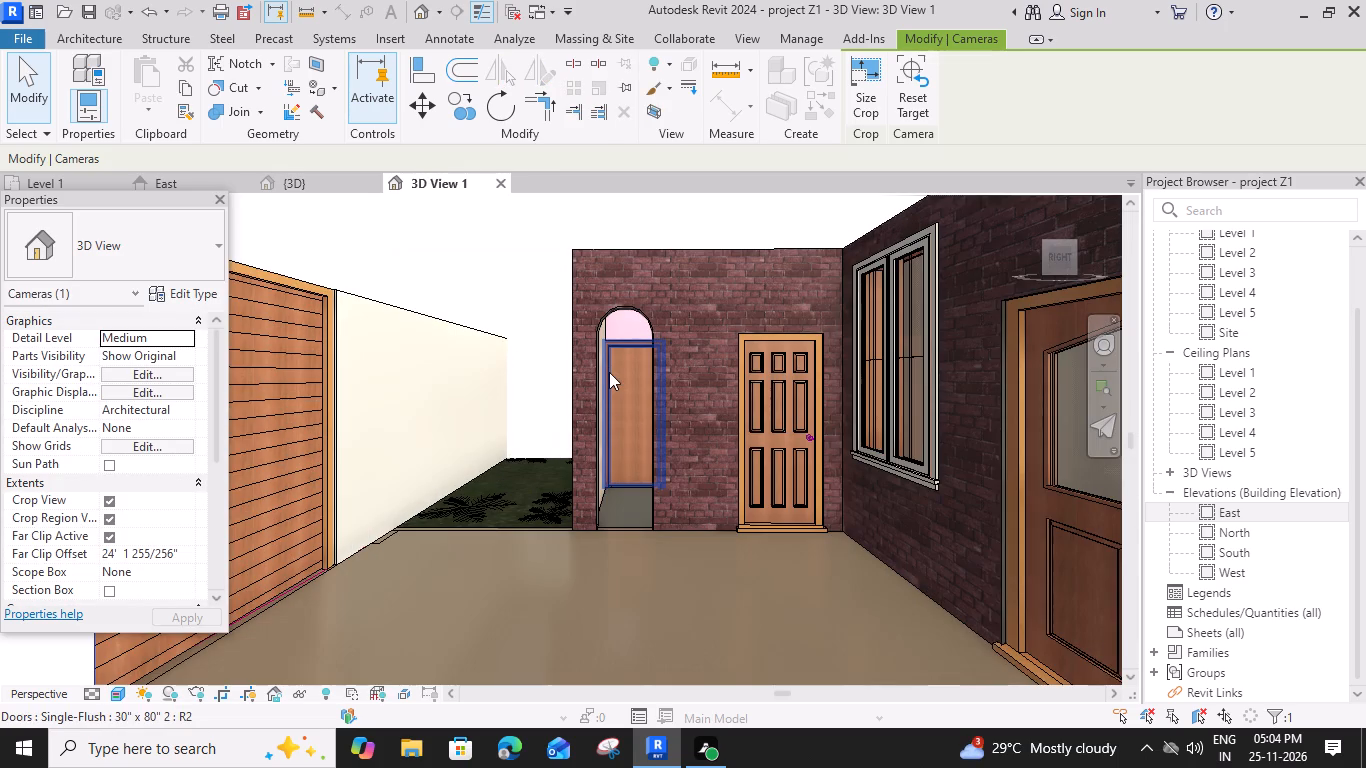
{"action": "scroll", "coordinate": [624, 325], "scroll_direction": "up", "scroll_amount": 4}
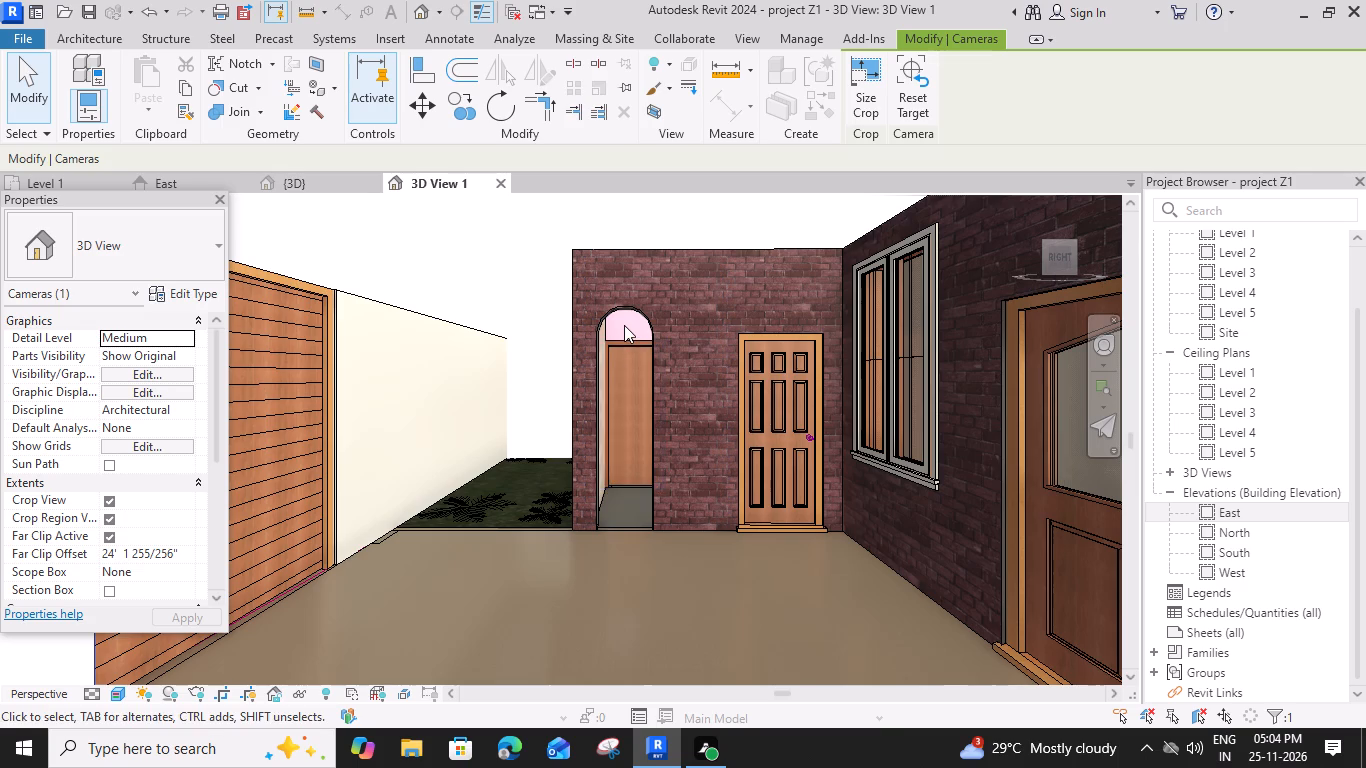
{"action": "scroll", "coordinate": [624, 327], "scroll_direction": "down", "scroll_amount": 7}
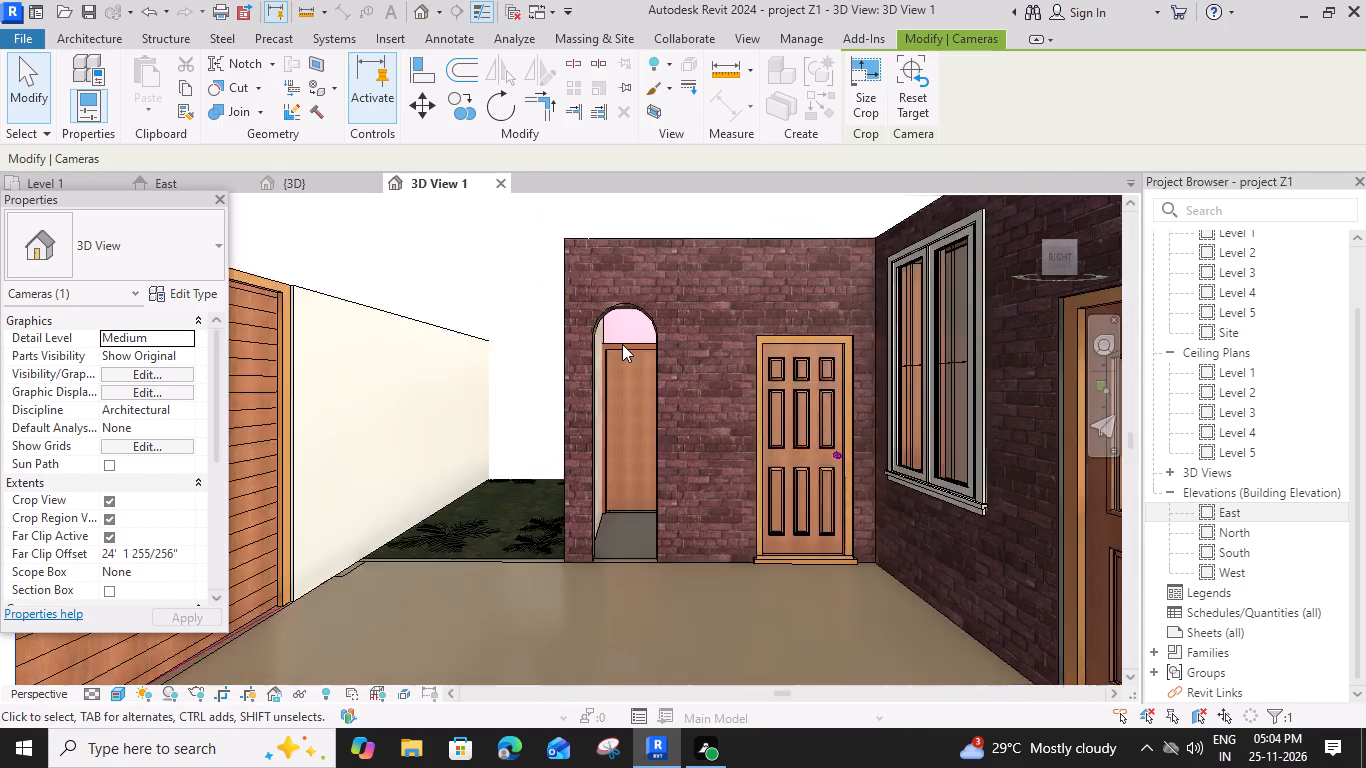
{"action": "scroll", "coordinate": [614, 464], "scroll_direction": "down", "scroll_amount": 2}
{"action": "middle_click_drag", "start_coordinate": [593, 462], "coordinate": [608, 504]}
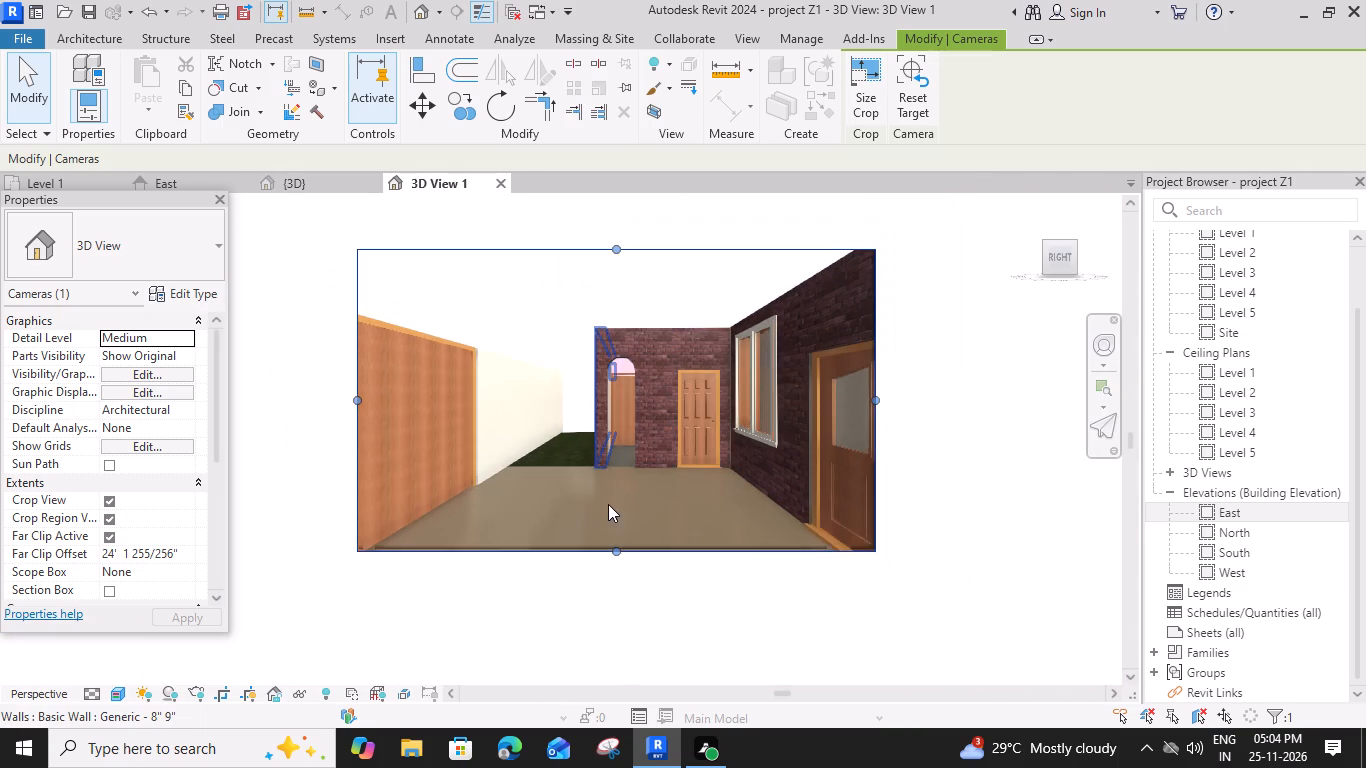
{"action": "middle_click_drag", "start_coordinate": [608, 504], "coordinate": [610, 506]}
Tighten the top and both side edges of the 3D View 1 crop around the entrance wall.
{"action": "left_click_drag", "start_coordinate": [636, 292], "coordinate": [636, 322]}
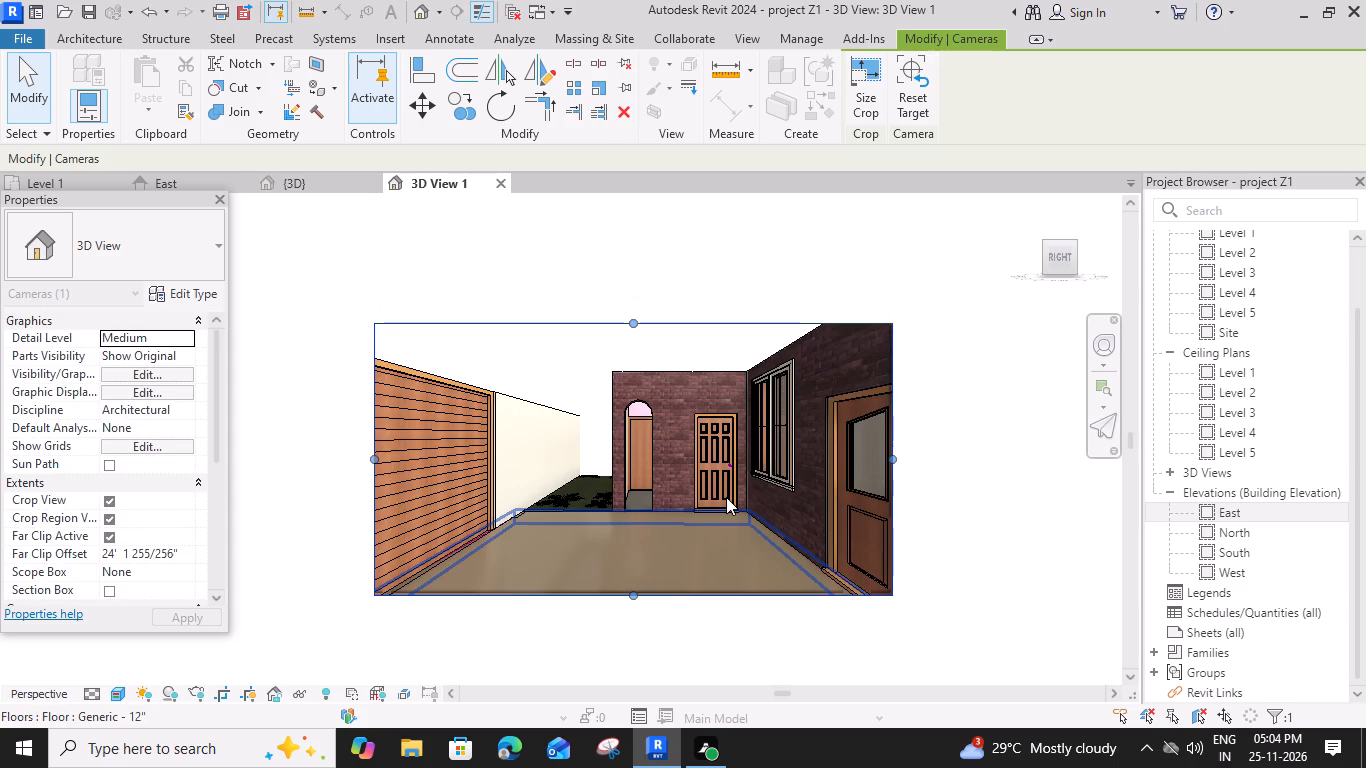
{"action": "left_click_drag", "start_coordinate": [895, 456], "coordinate": [863, 454]}
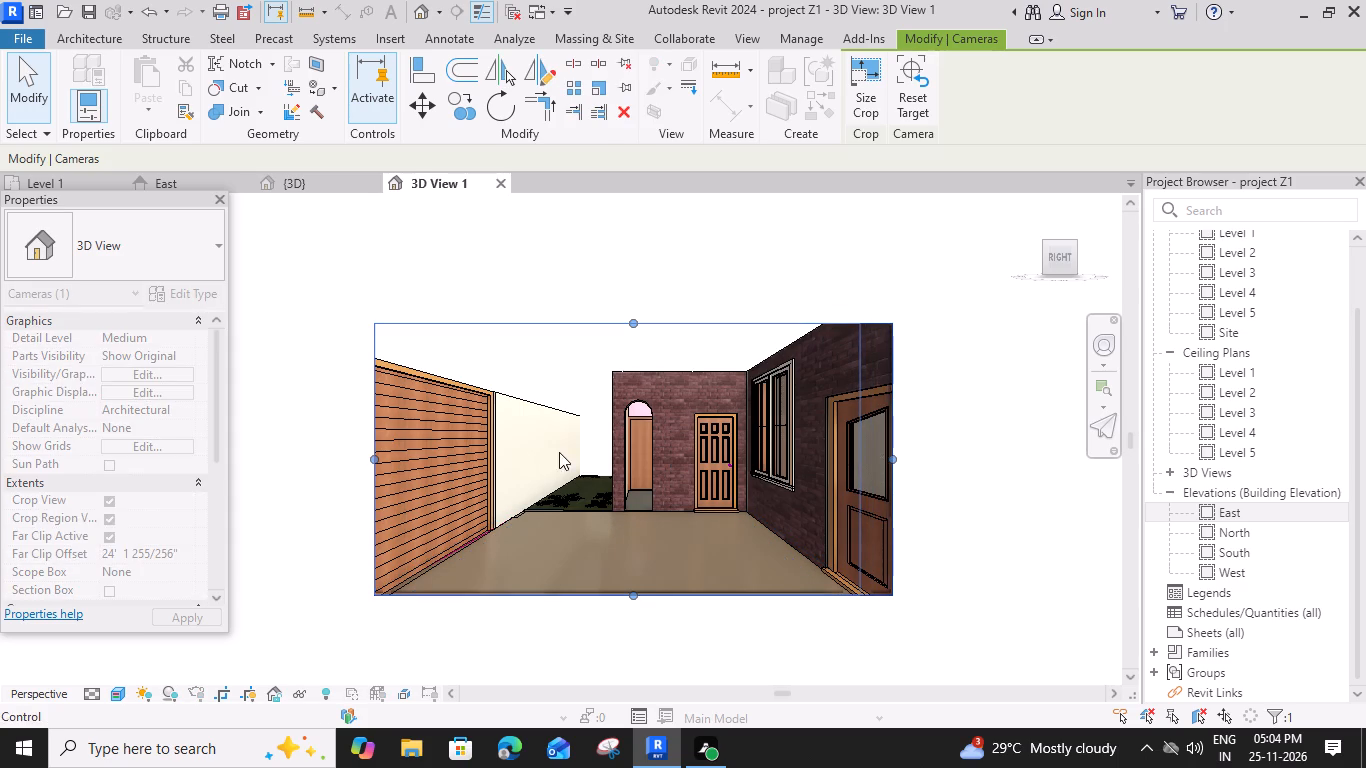
{"action": "left_click_drag", "start_coordinate": [373, 459], "coordinate": [407, 459]}
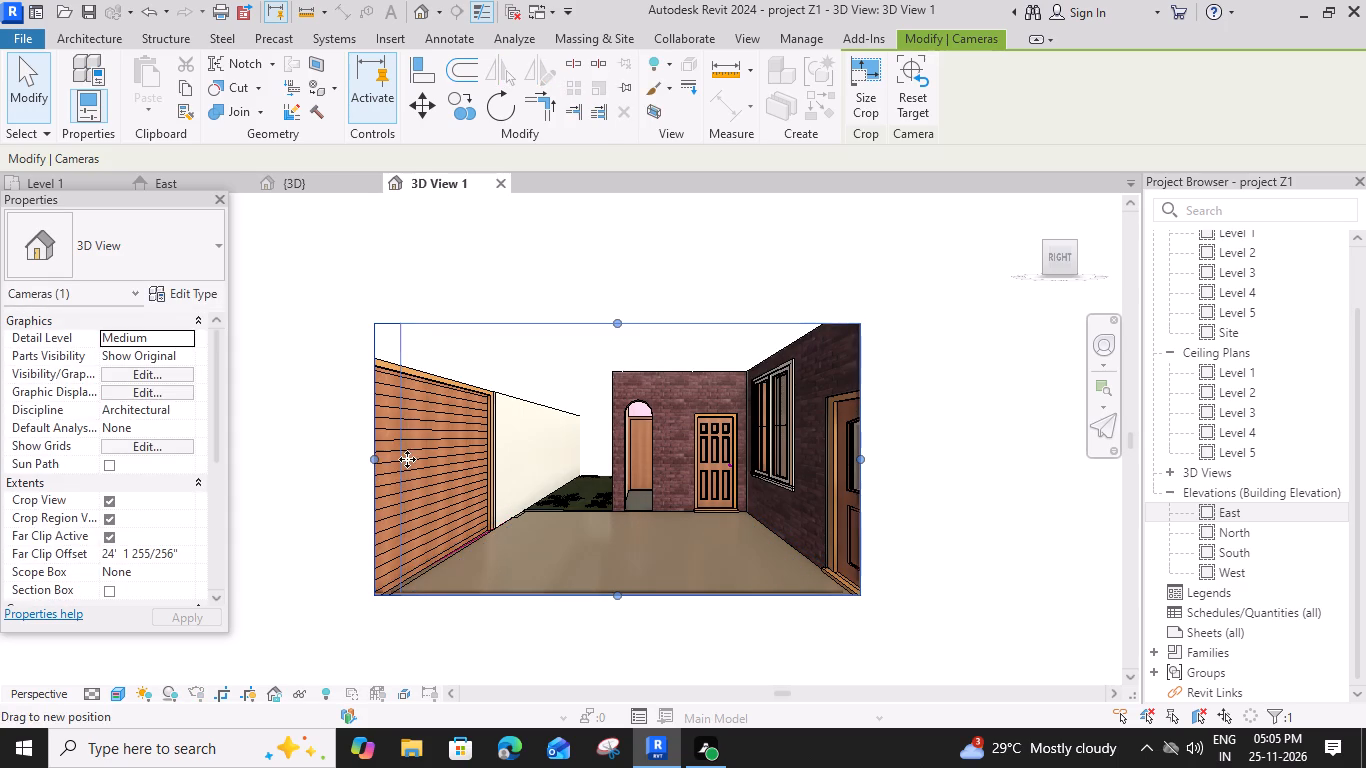
{"action": "left_click_drag", "start_coordinate": [407, 459], "coordinate": [474, 461]}
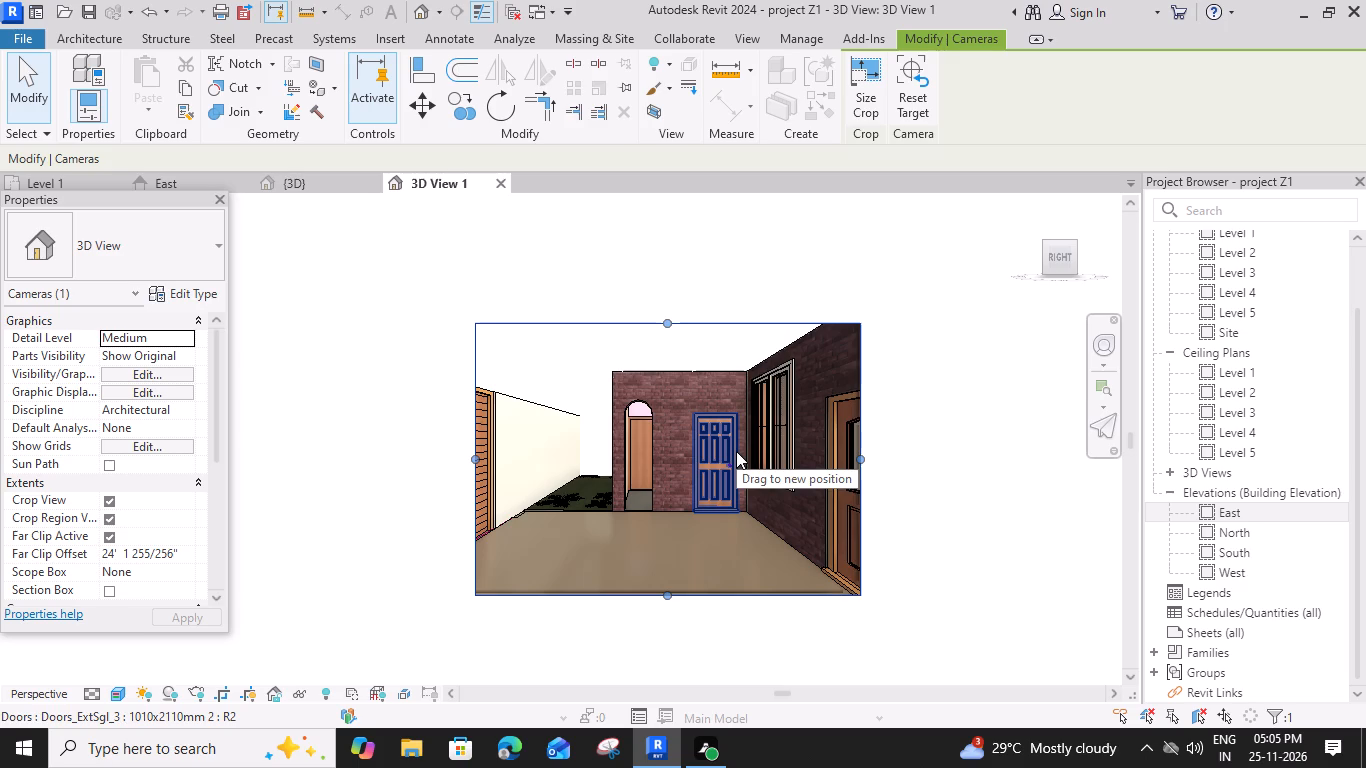
{"action": "scroll", "coordinate": [694, 418], "scroll_direction": "up", "scroll_amount": 2}
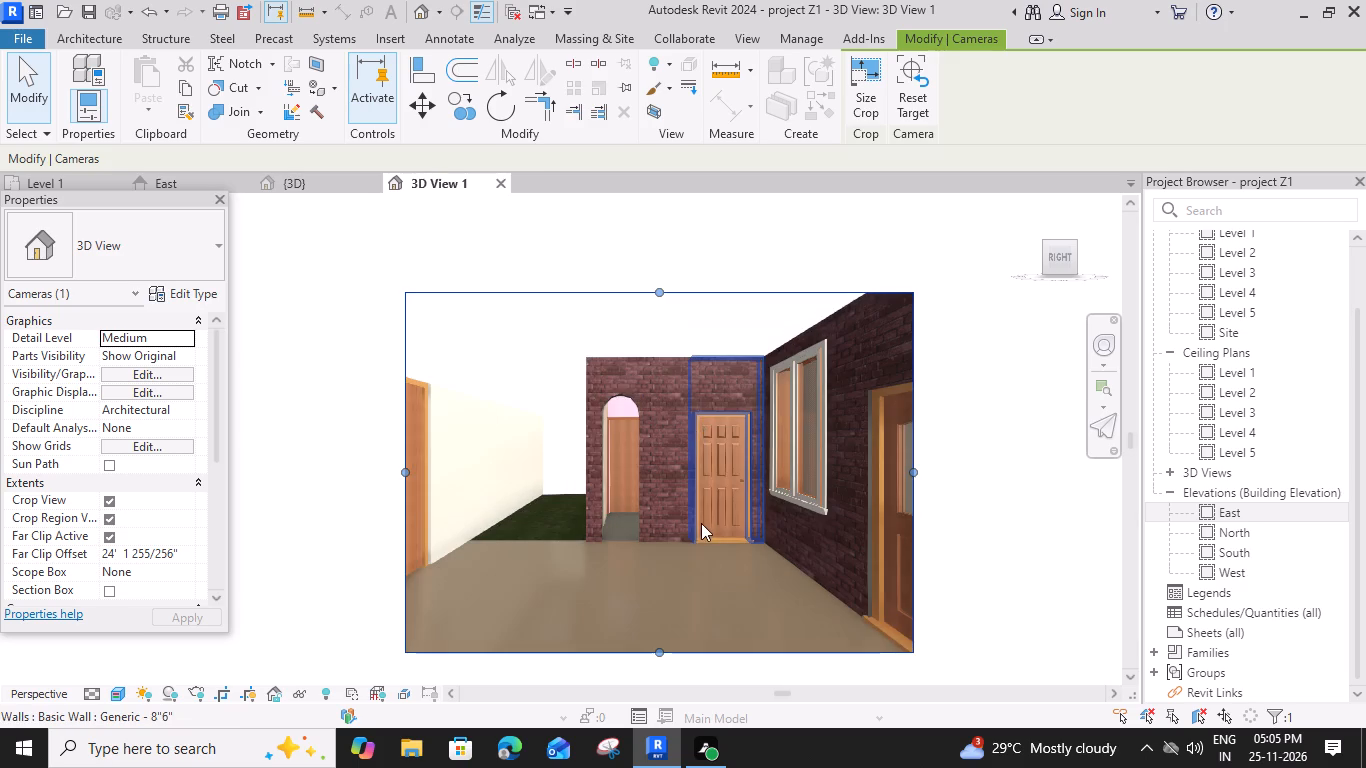
{"action": "middle_click_drag", "start_coordinate": [701, 521], "coordinate": [685, 494]}
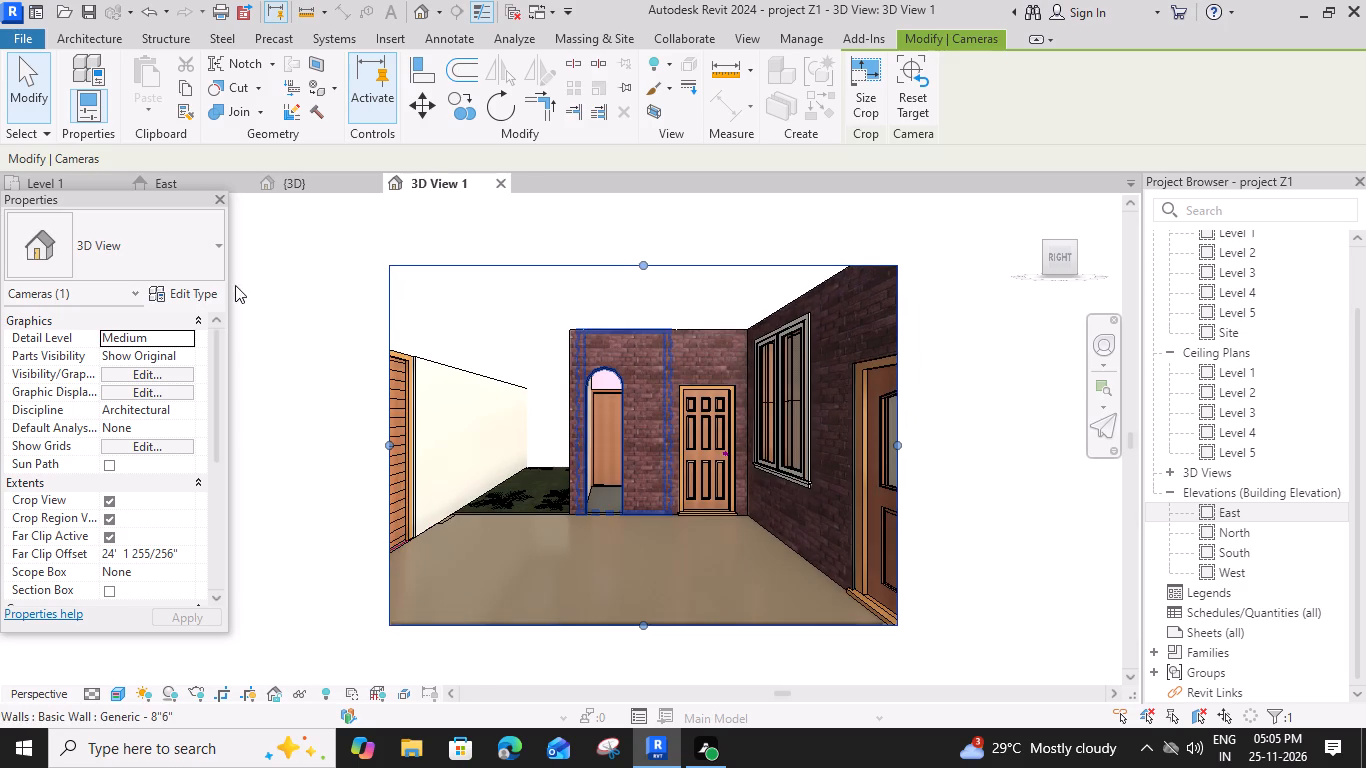
{"action": "key", "text": "Escape"}
Lighten the BATH WALL1 material's appearance color to RGB 255 236 255.
{"action": "left_click", "coordinate": [88, 179]}
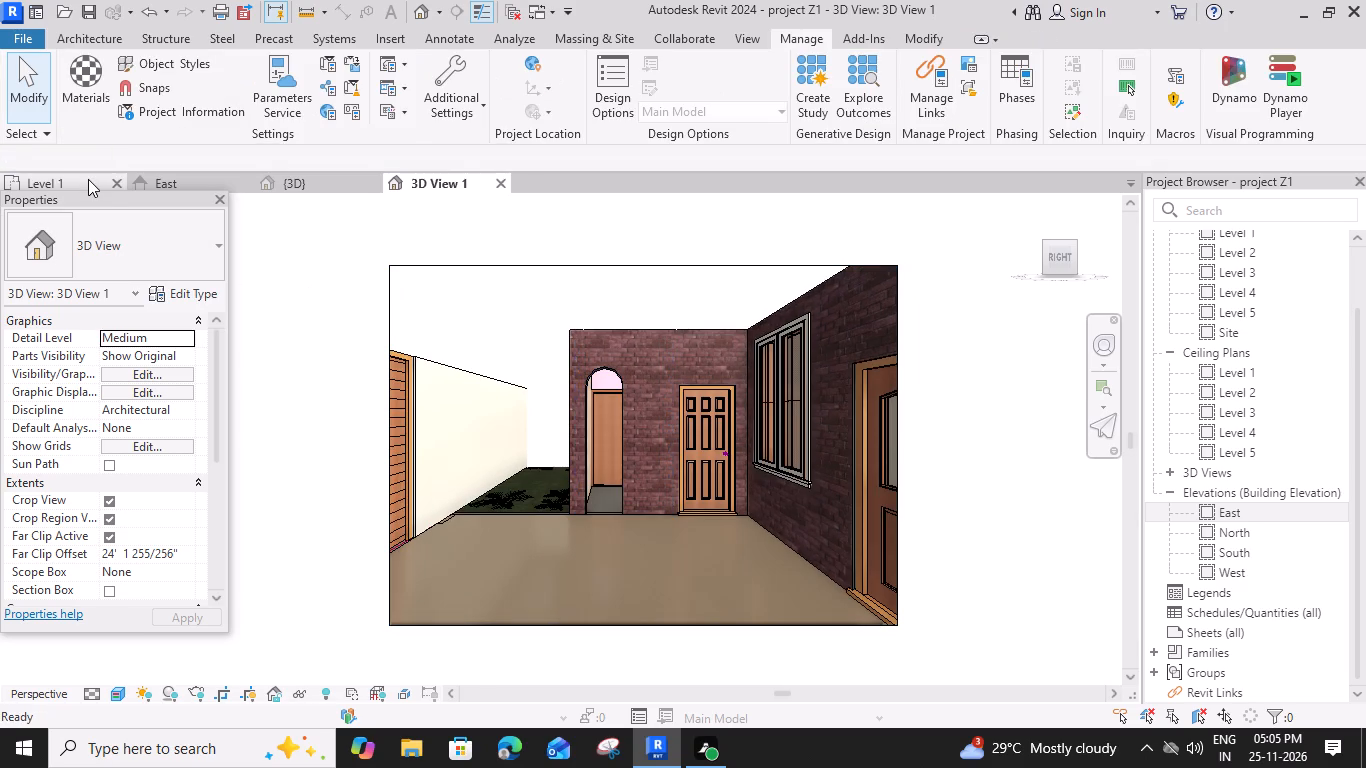
{"action": "left_click", "coordinate": [296, 181]}
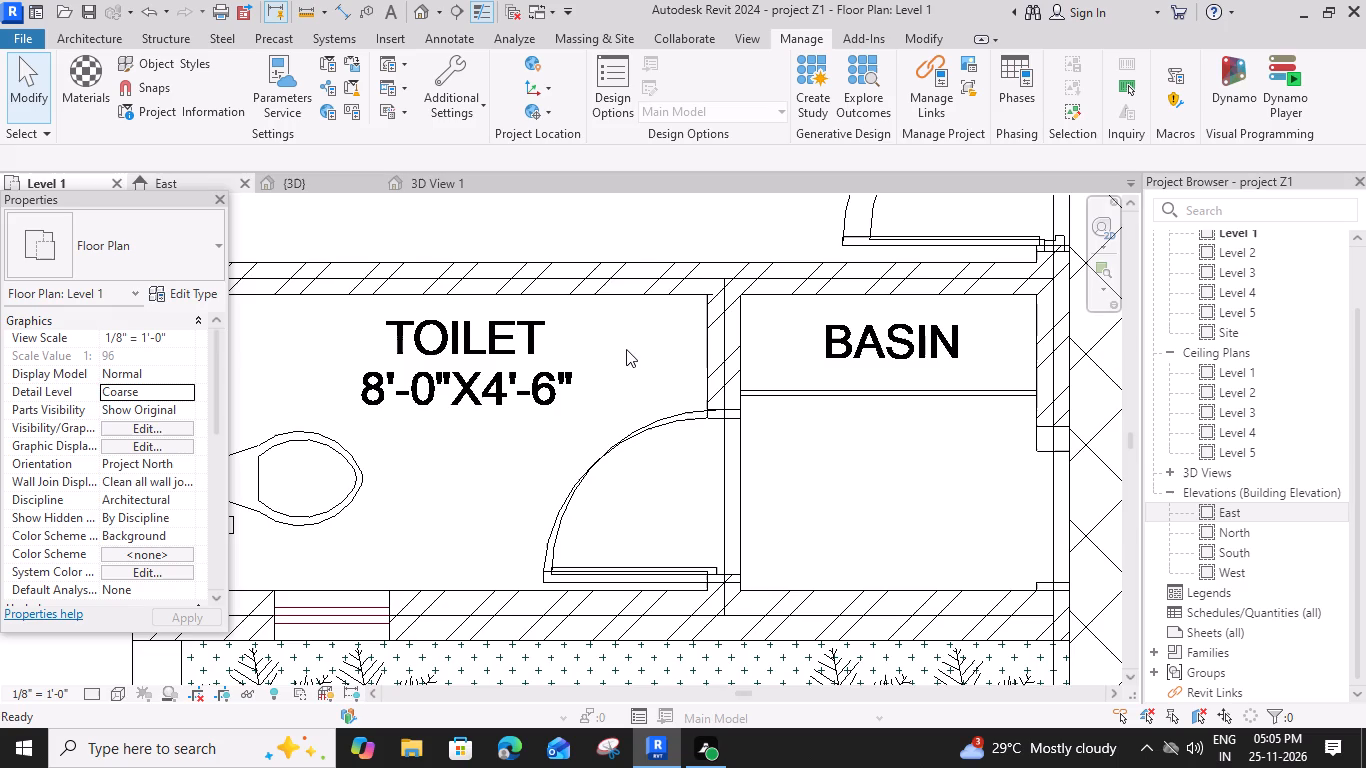
{"action": "left_click", "coordinate": [87, 79]}
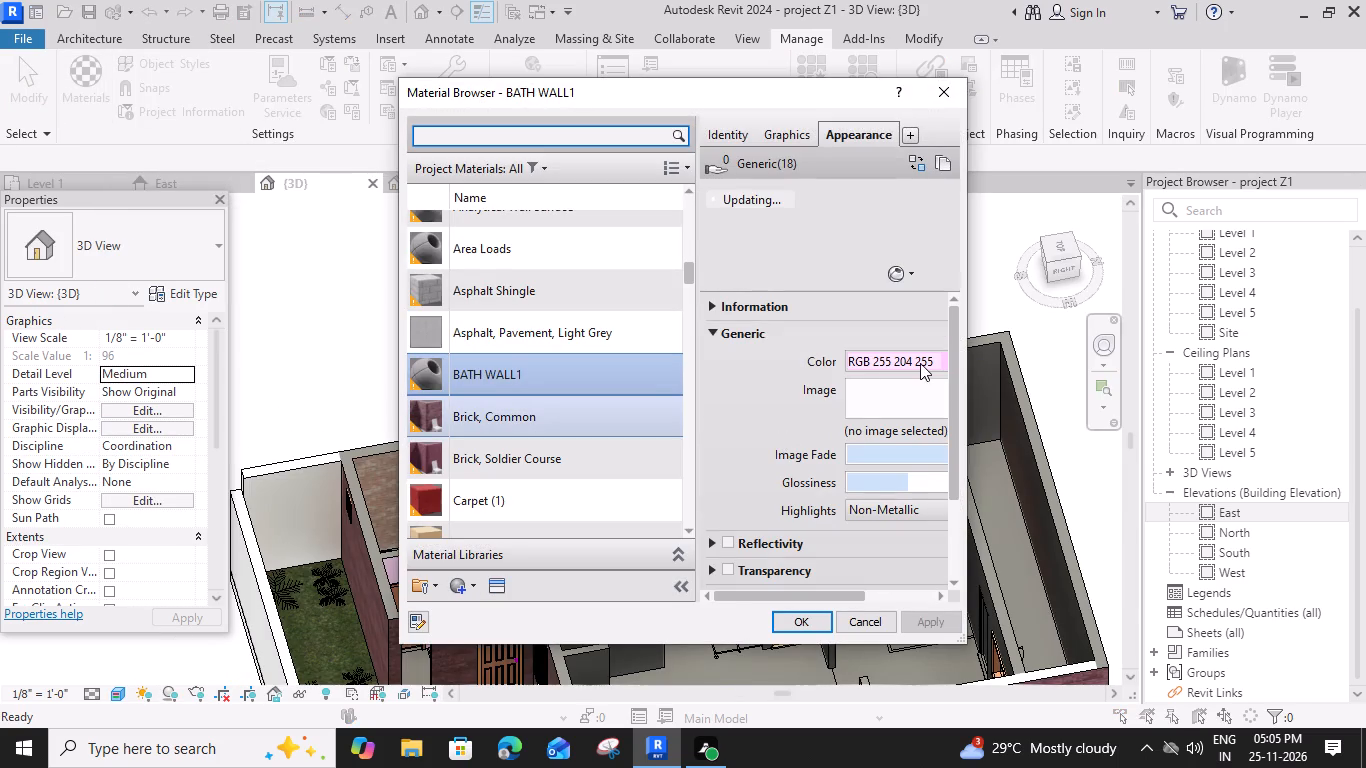
{"action": "left_click", "coordinate": [920, 363]}
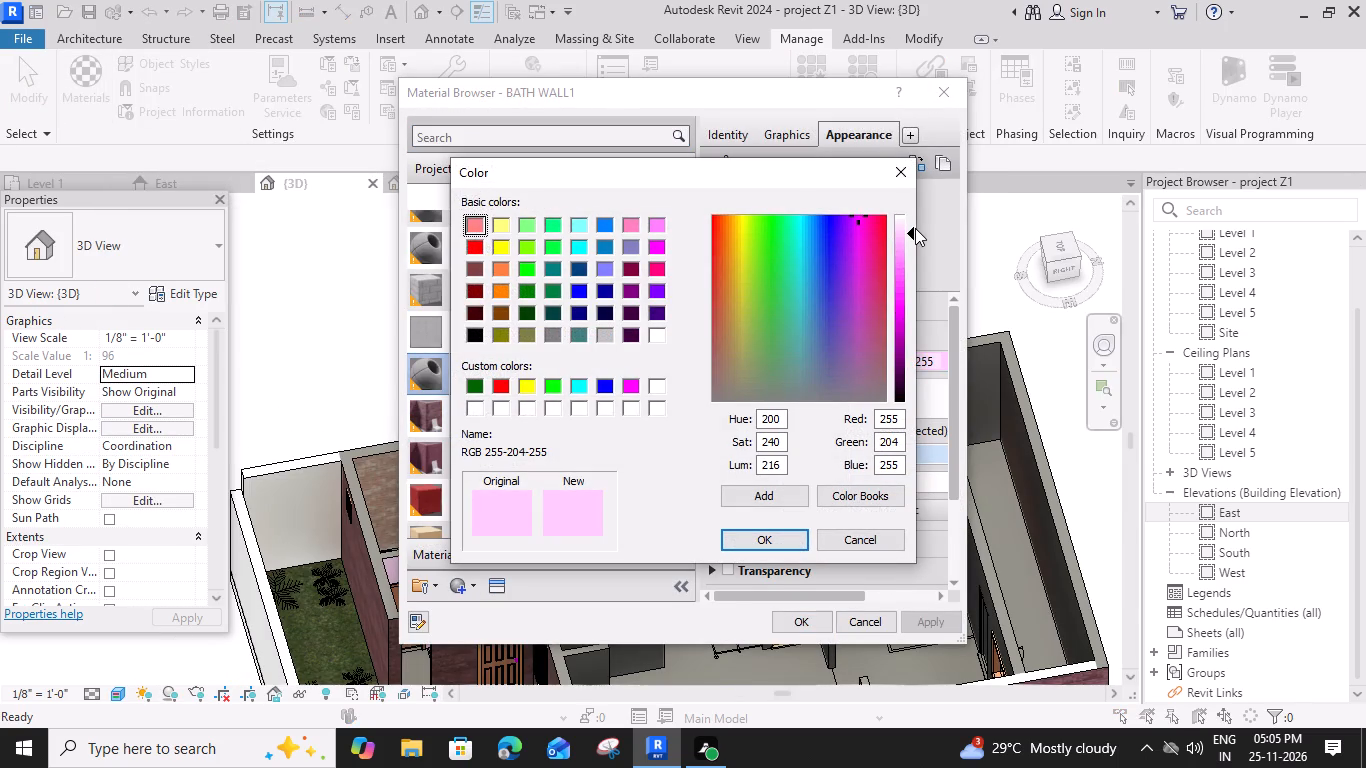
{"action": "left_click", "coordinate": [910, 228]}
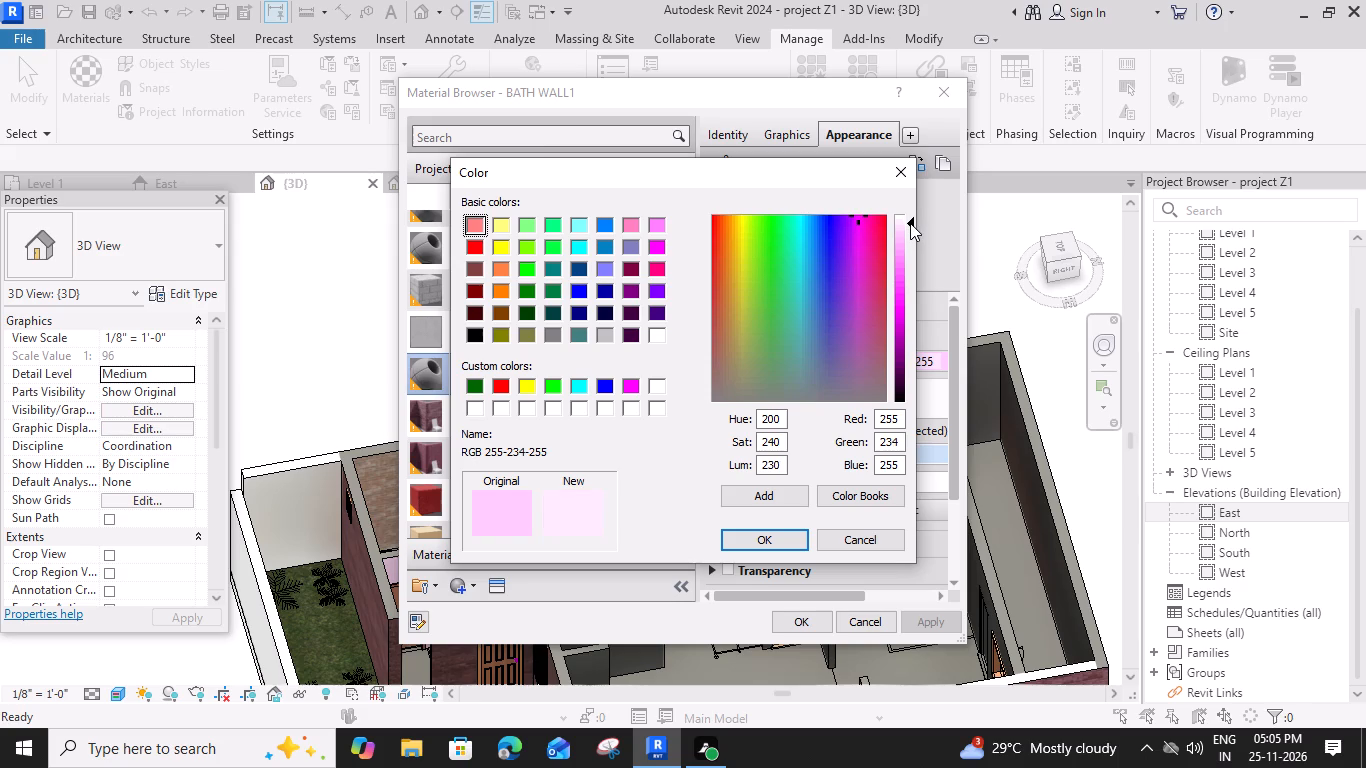
{"action": "left_click", "coordinate": [789, 539]}
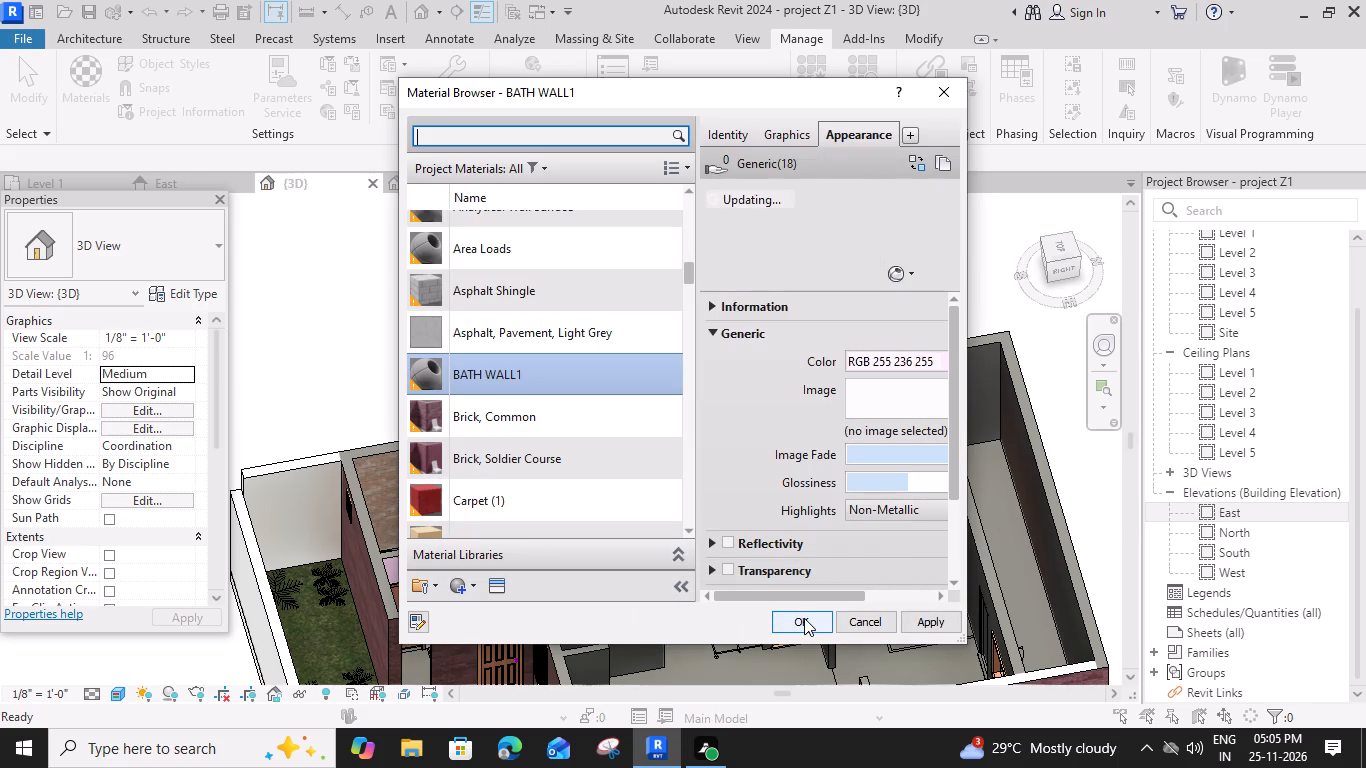
{"action": "left_click", "coordinate": [804, 618]}
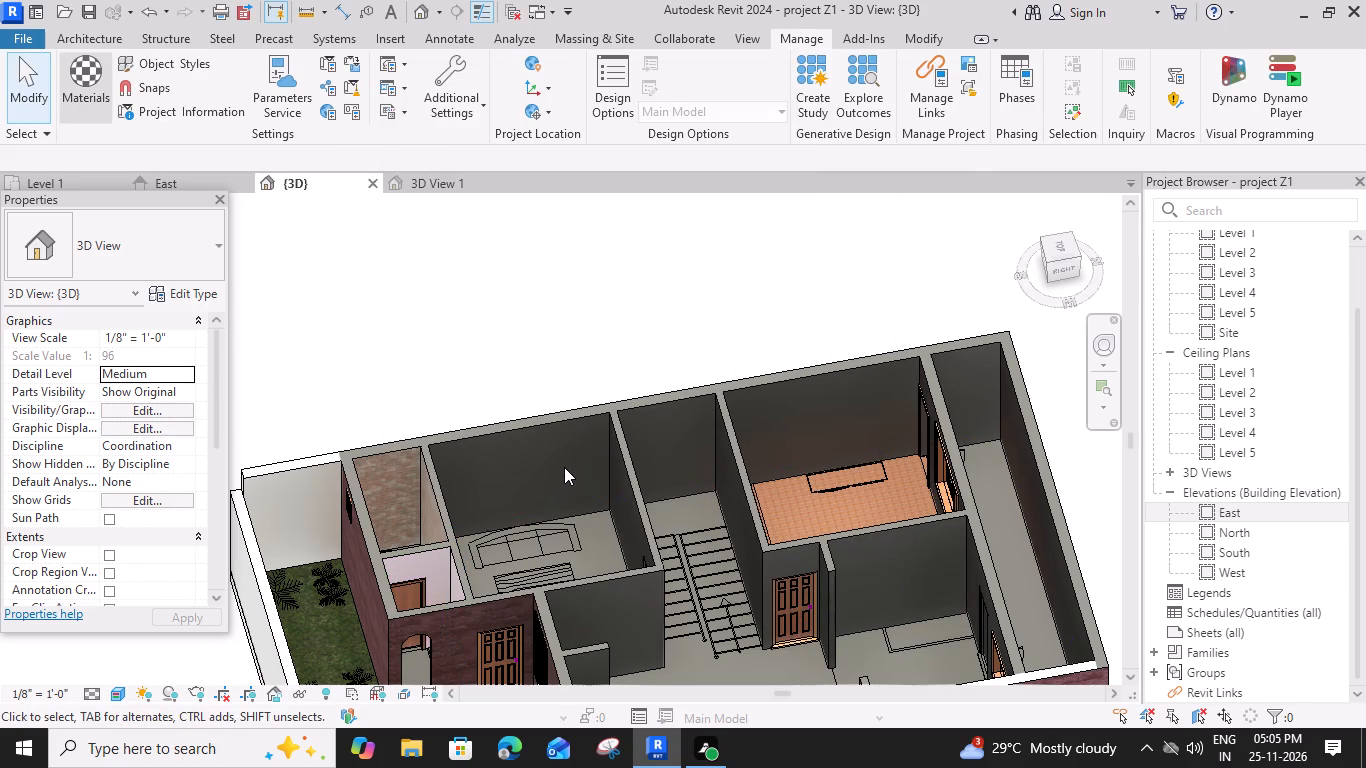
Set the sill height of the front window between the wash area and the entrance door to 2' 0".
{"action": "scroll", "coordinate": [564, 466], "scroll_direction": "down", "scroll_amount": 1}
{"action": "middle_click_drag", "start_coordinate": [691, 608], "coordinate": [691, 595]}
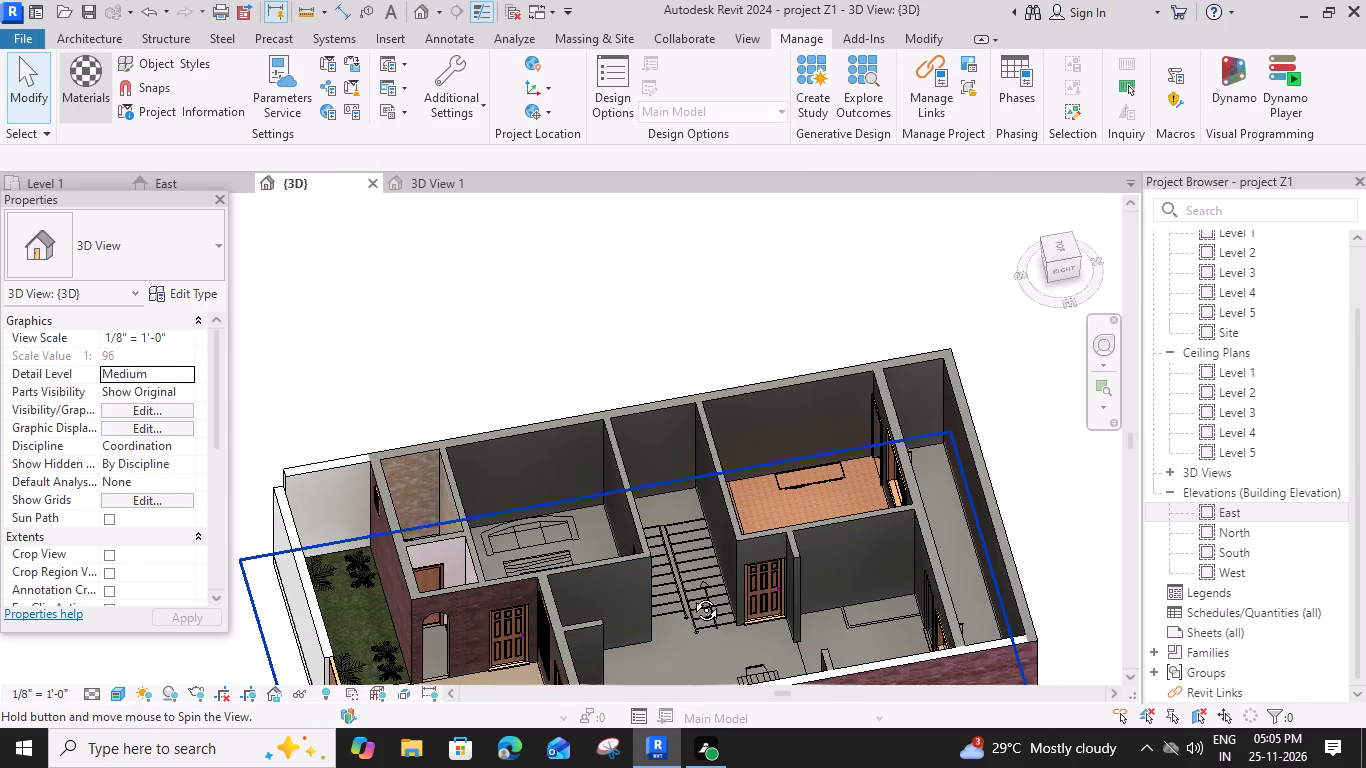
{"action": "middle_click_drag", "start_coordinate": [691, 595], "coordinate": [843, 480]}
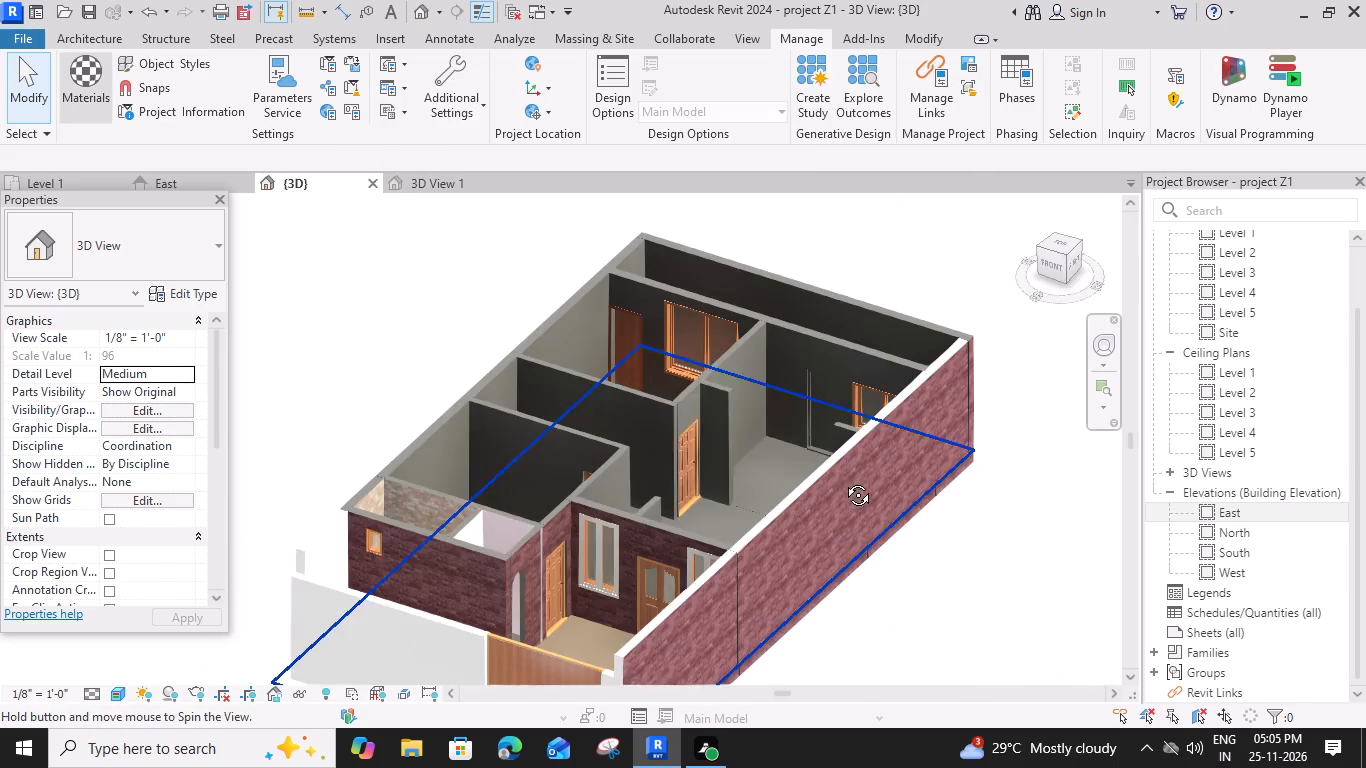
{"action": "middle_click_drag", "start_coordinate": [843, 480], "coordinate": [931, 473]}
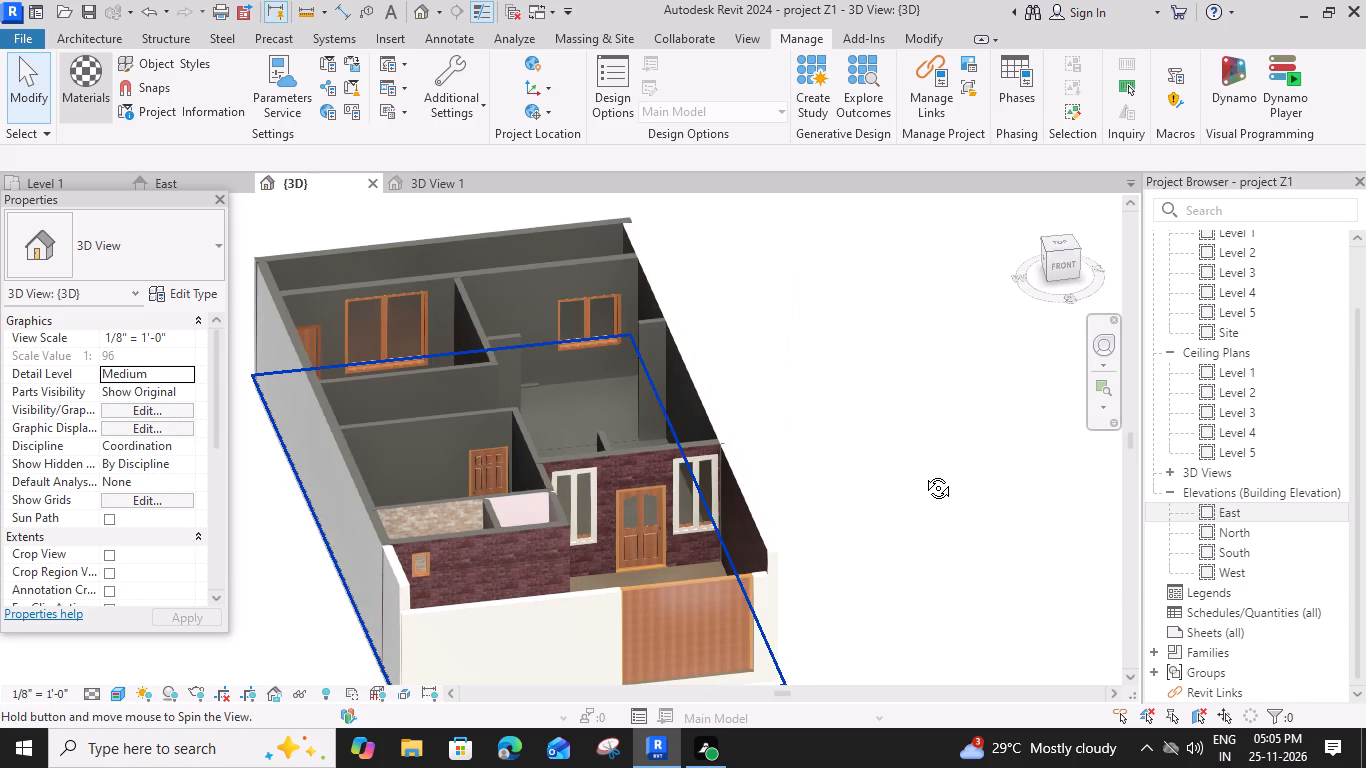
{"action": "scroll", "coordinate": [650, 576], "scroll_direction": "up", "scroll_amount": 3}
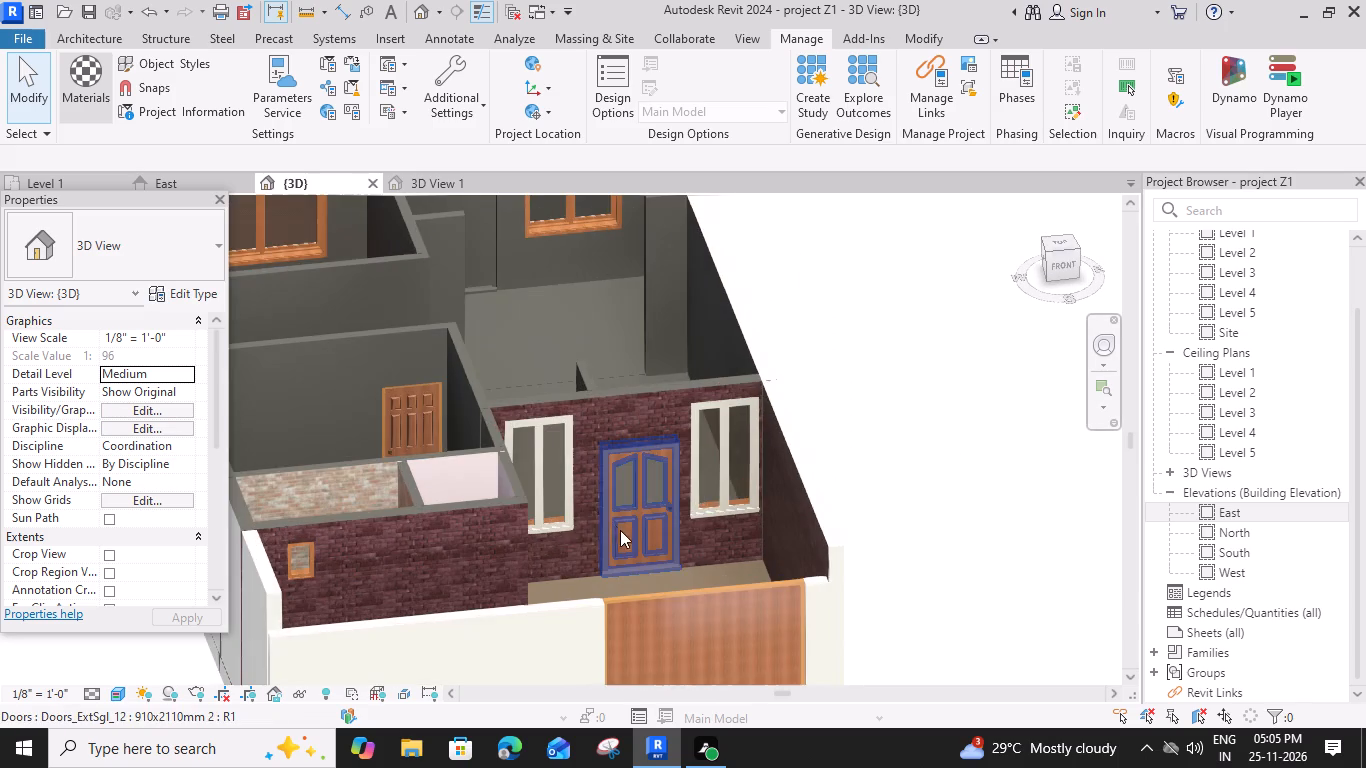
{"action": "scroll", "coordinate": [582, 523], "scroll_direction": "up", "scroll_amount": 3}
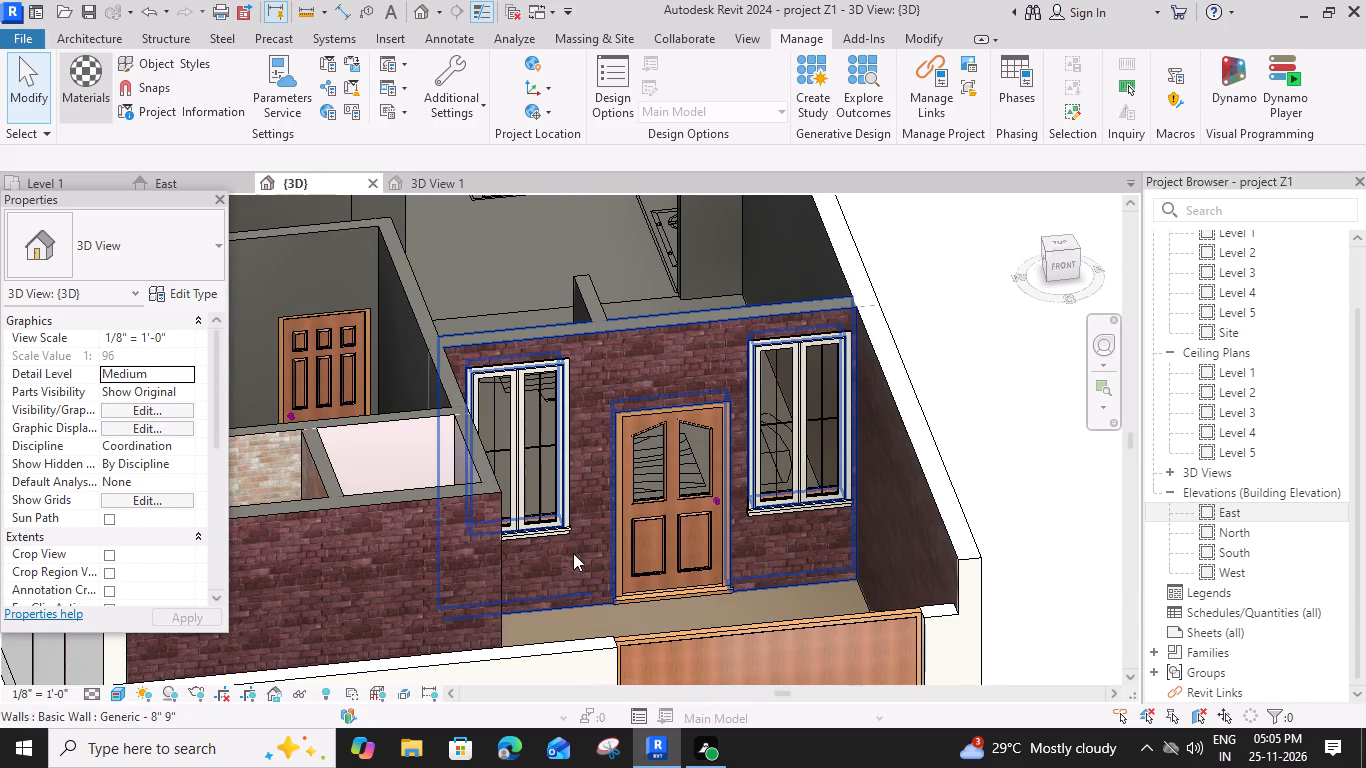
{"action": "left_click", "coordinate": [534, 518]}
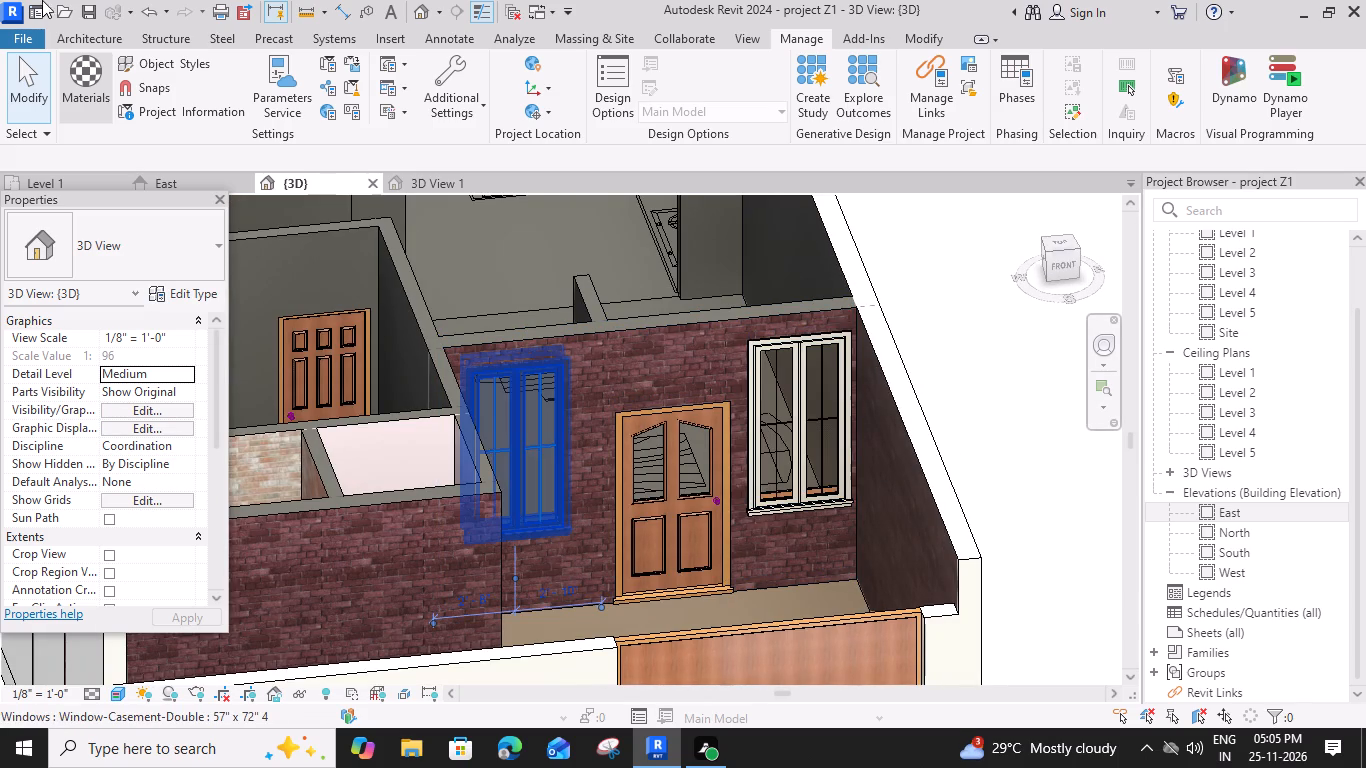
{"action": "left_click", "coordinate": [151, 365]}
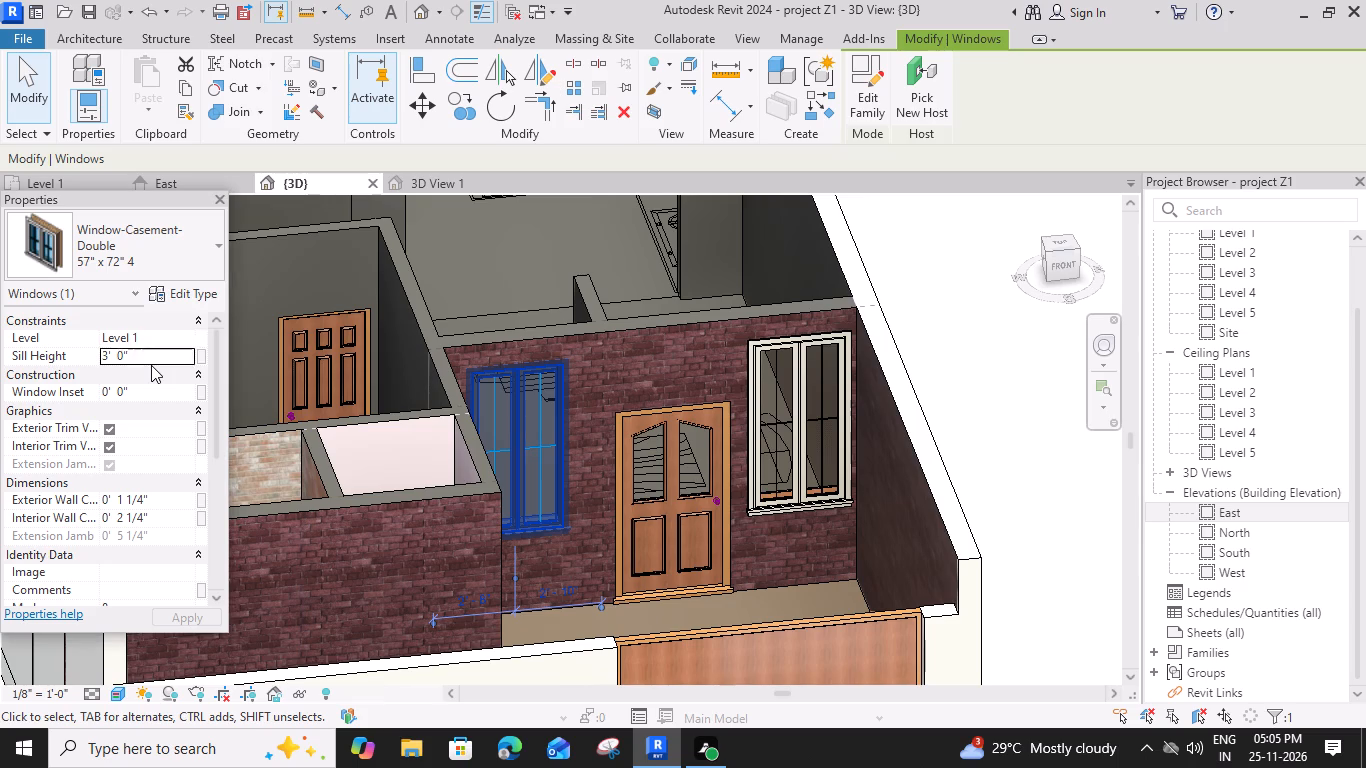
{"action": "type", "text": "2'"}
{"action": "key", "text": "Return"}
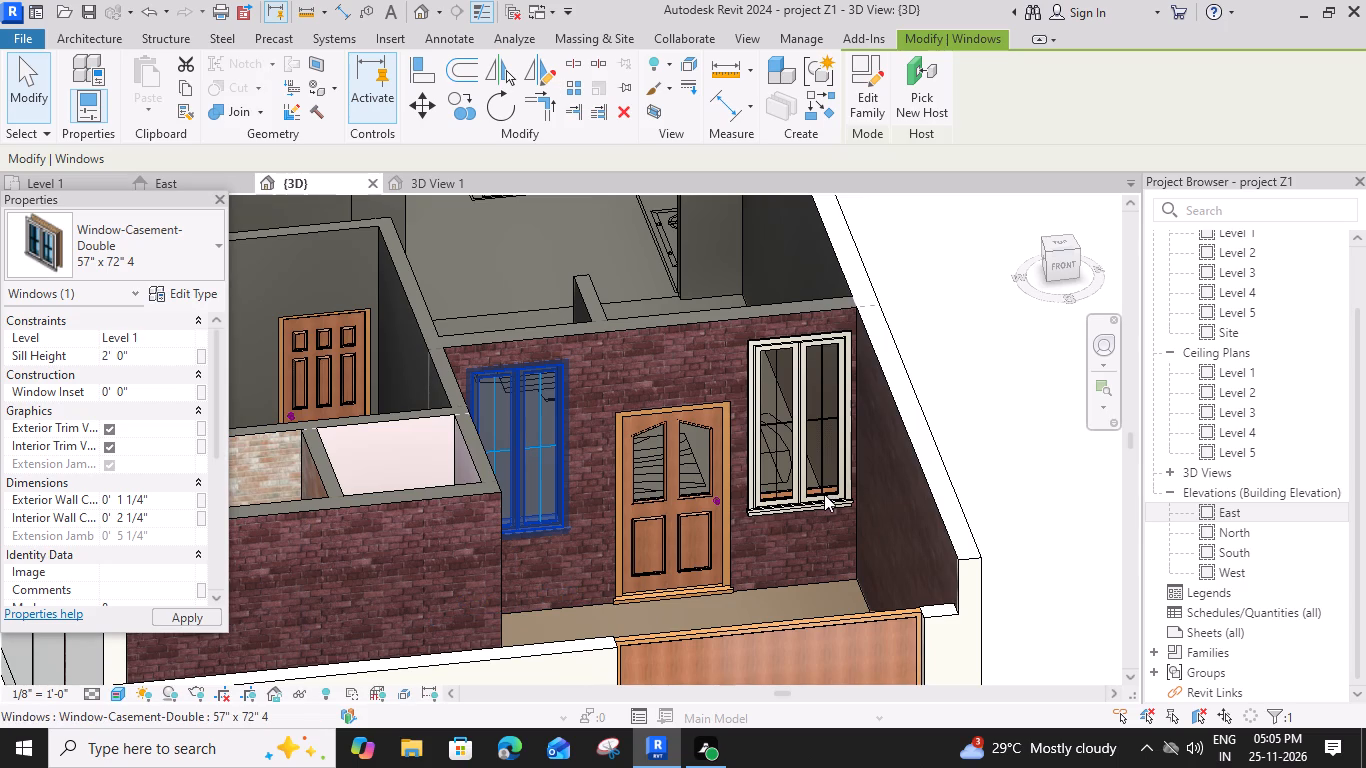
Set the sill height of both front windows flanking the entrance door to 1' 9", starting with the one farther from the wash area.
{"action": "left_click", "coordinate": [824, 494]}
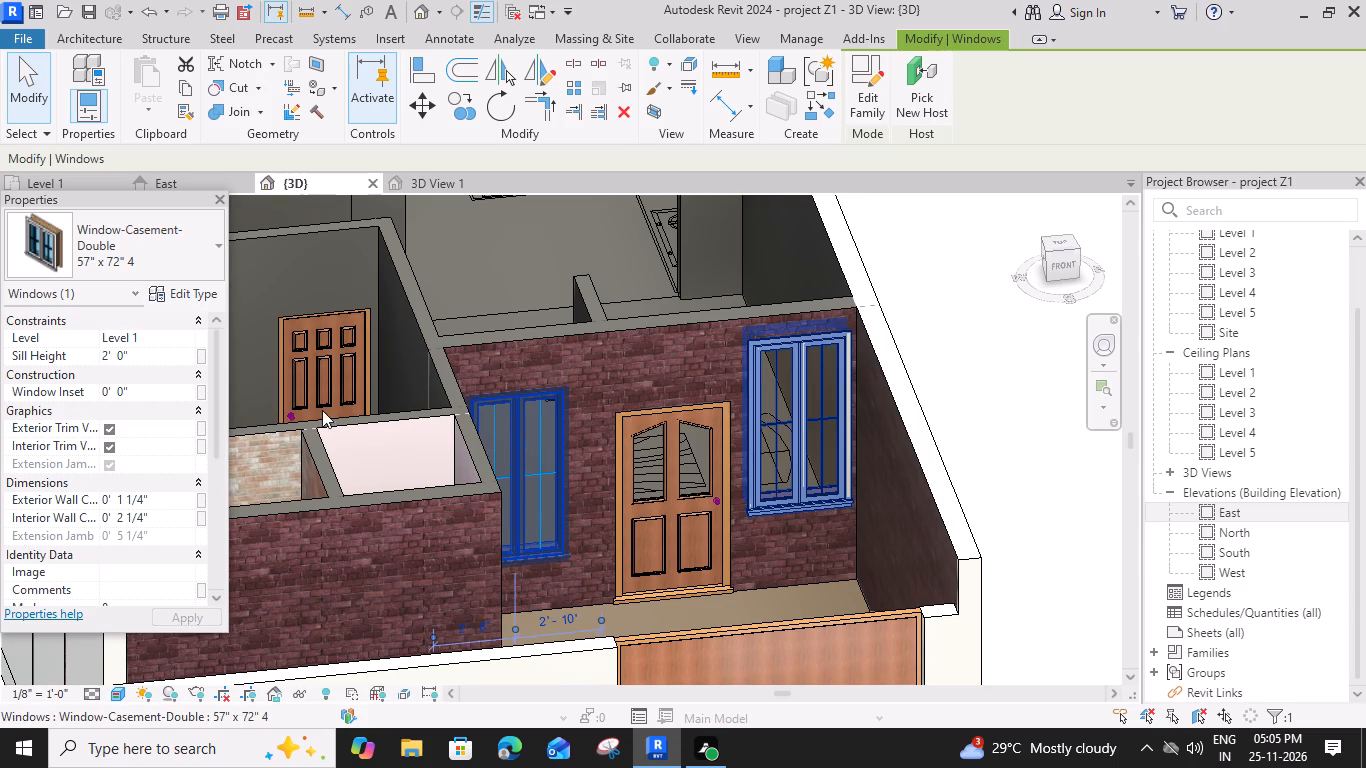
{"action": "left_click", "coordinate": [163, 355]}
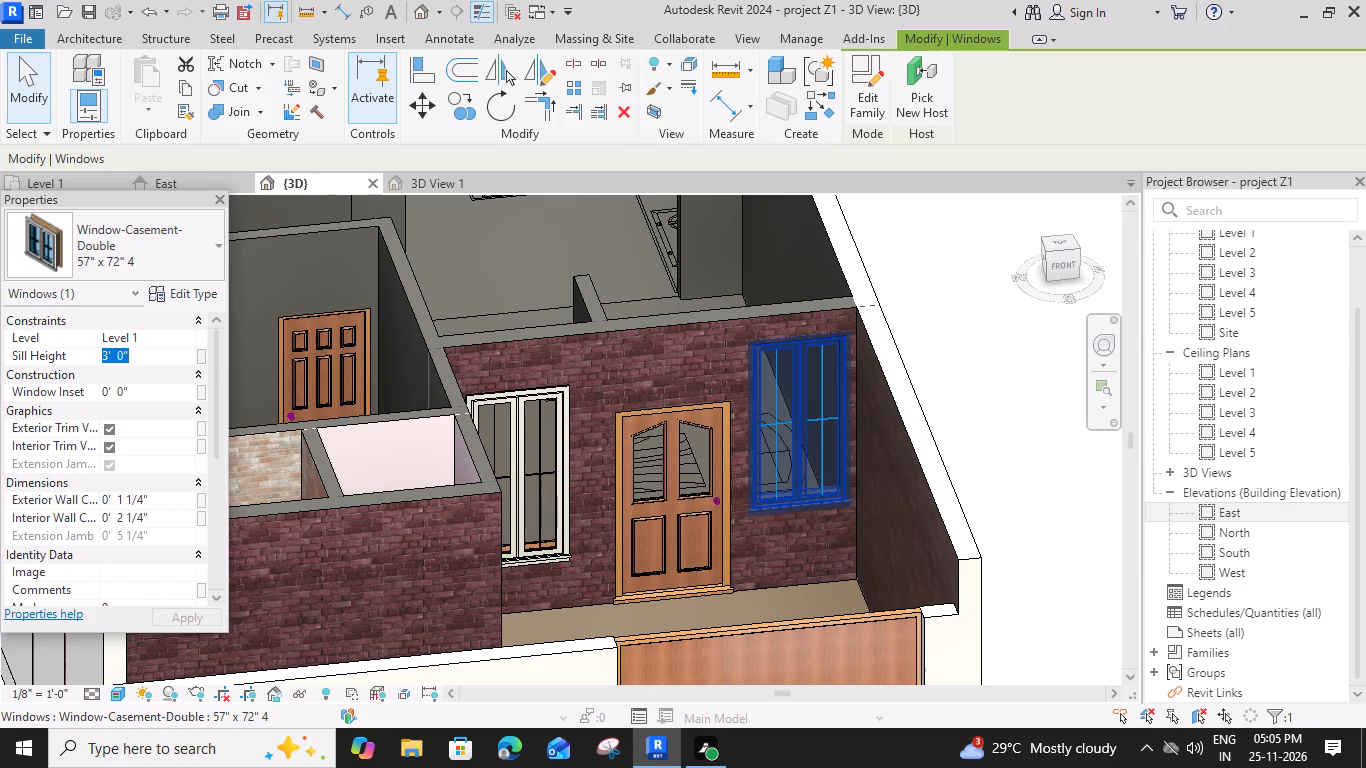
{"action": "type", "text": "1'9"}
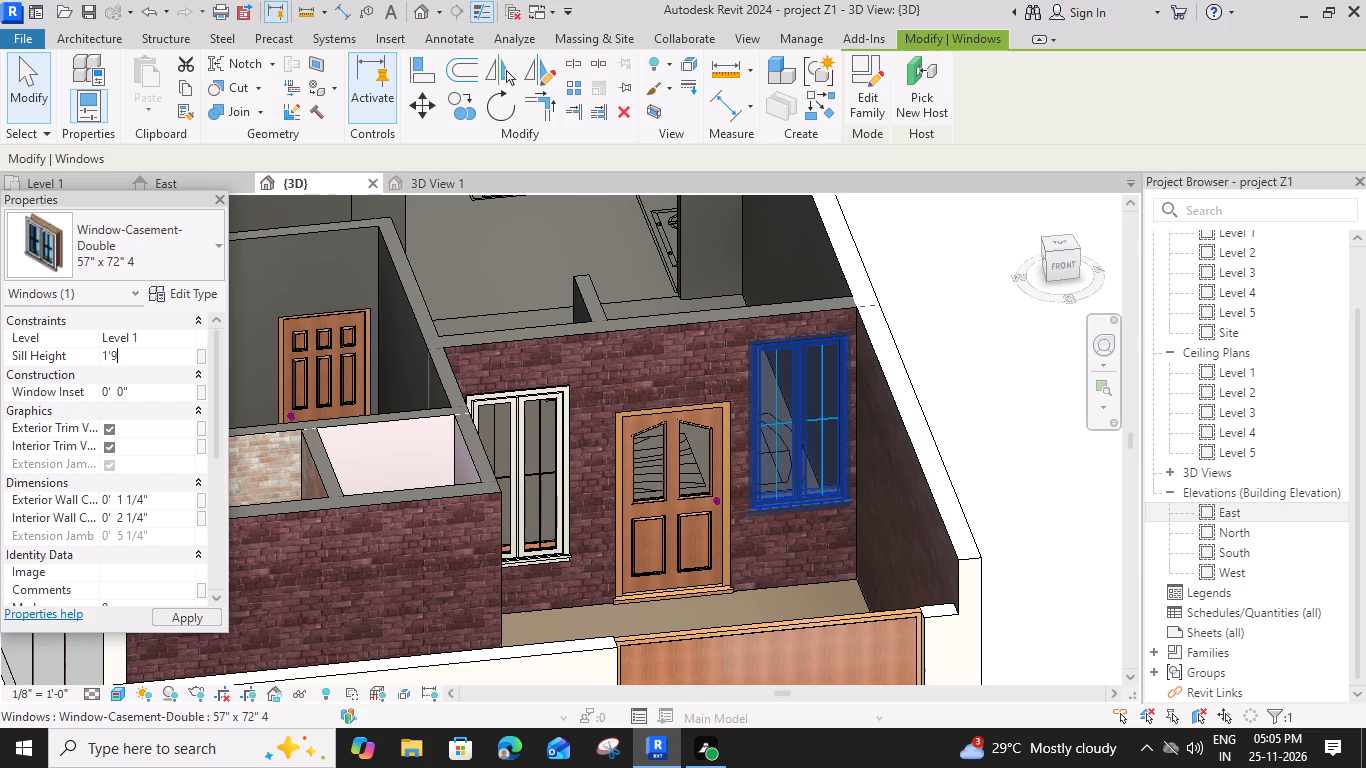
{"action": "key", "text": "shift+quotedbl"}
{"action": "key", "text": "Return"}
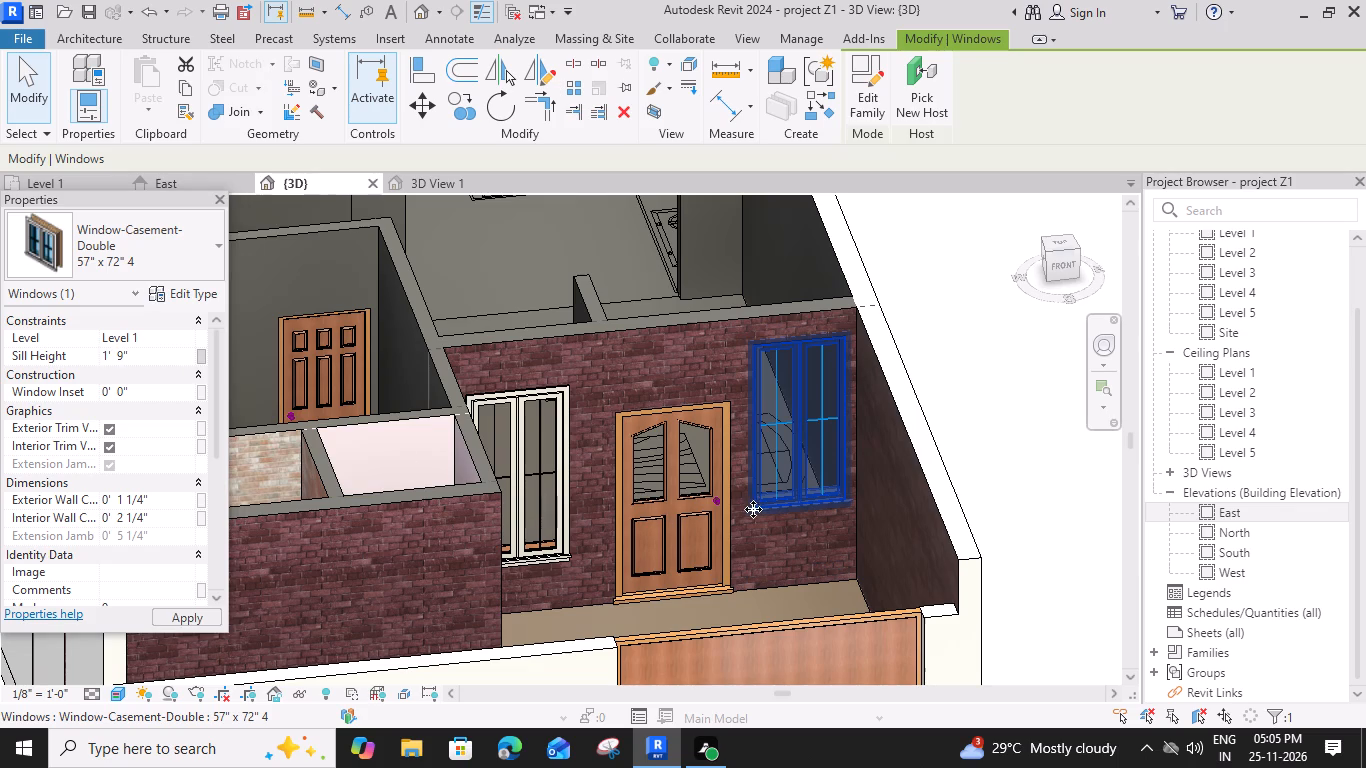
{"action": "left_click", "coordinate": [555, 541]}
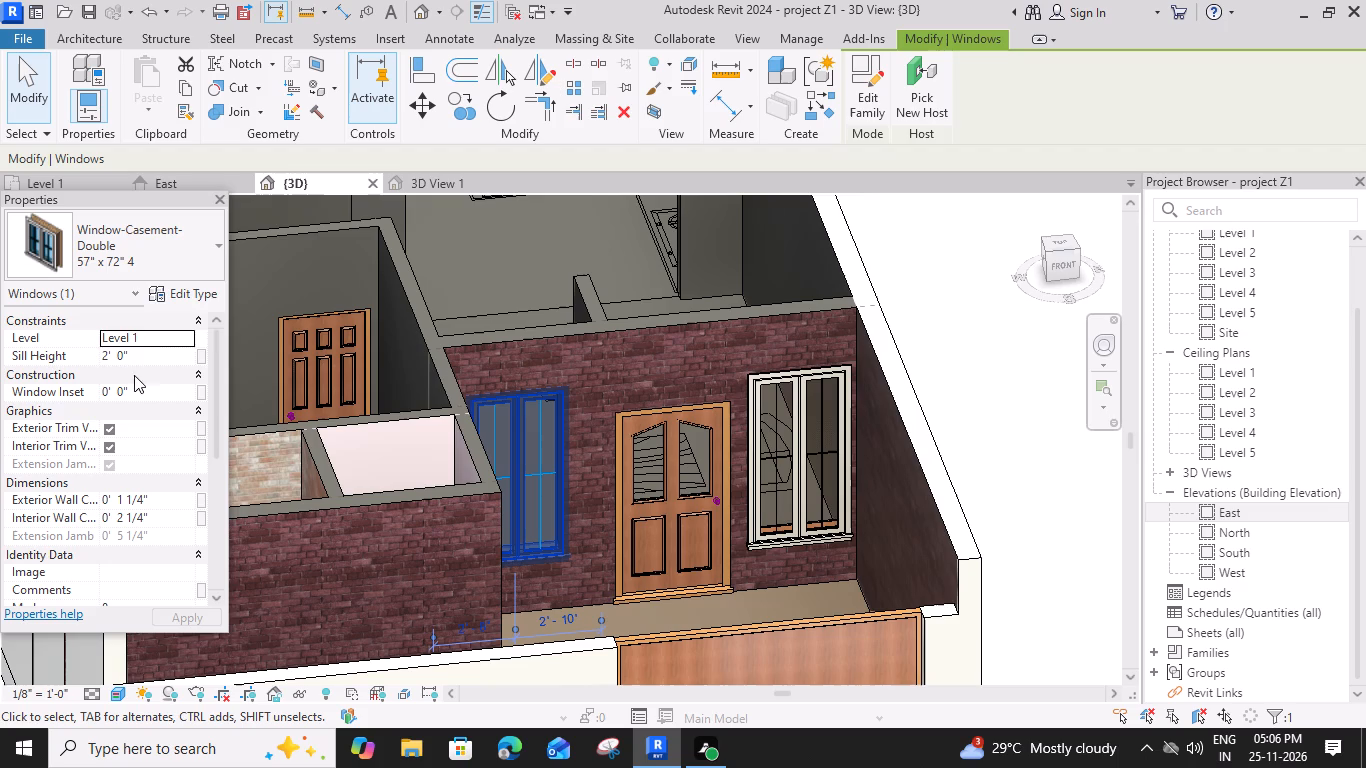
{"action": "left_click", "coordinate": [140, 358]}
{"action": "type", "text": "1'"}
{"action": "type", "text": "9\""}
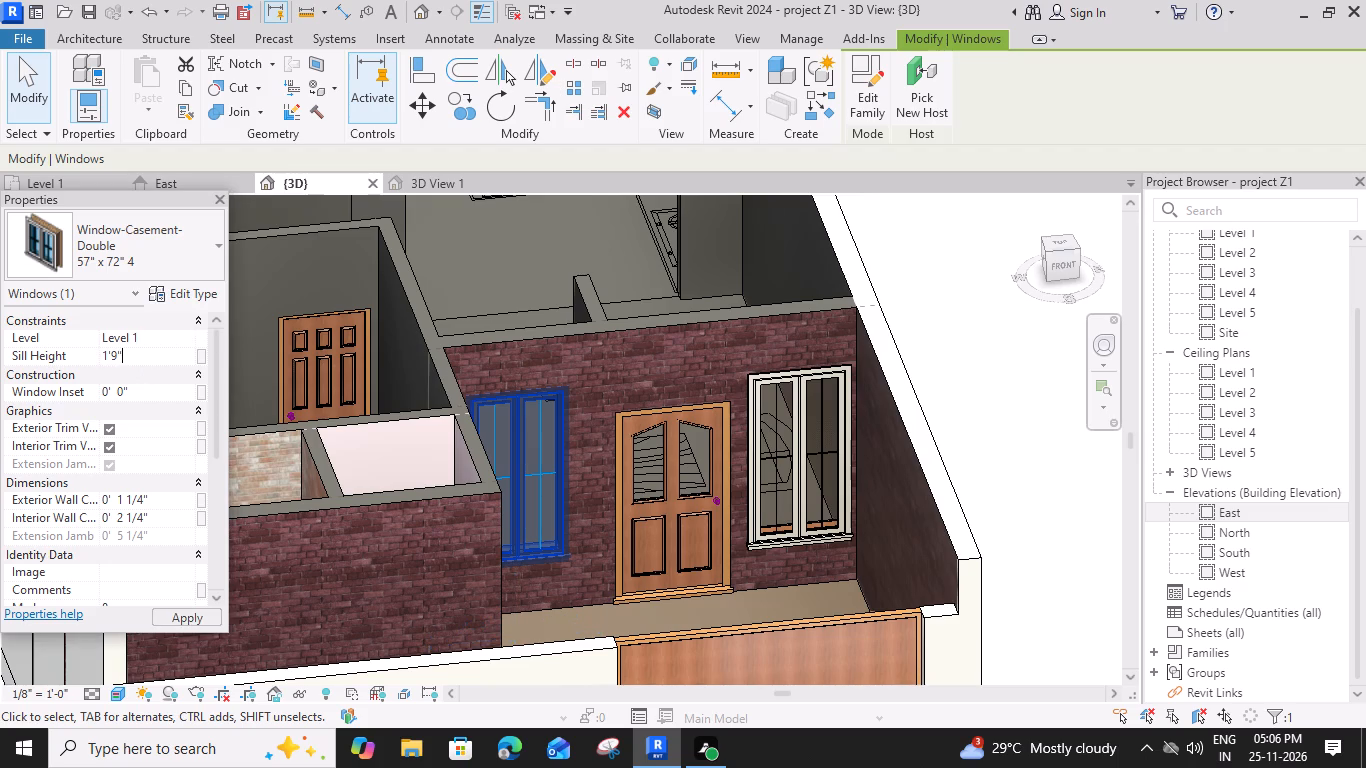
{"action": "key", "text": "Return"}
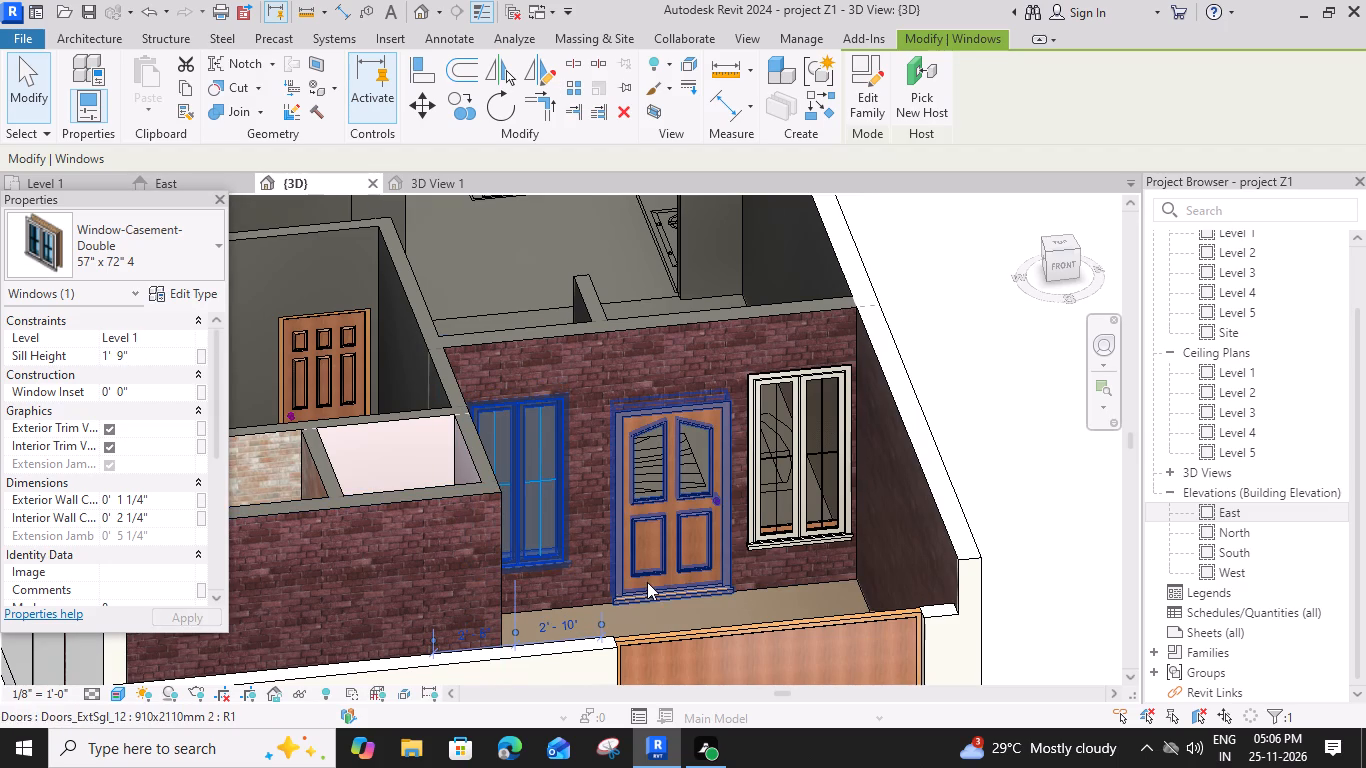
Set the sill height of both front windows flanking the entrance door to 1' 0", starting with the one nearer the wash area.
{"action": "middle_click_drag", "start_coordinate": [659, 582], "coordinate": [594, 589], "text": "shift"}
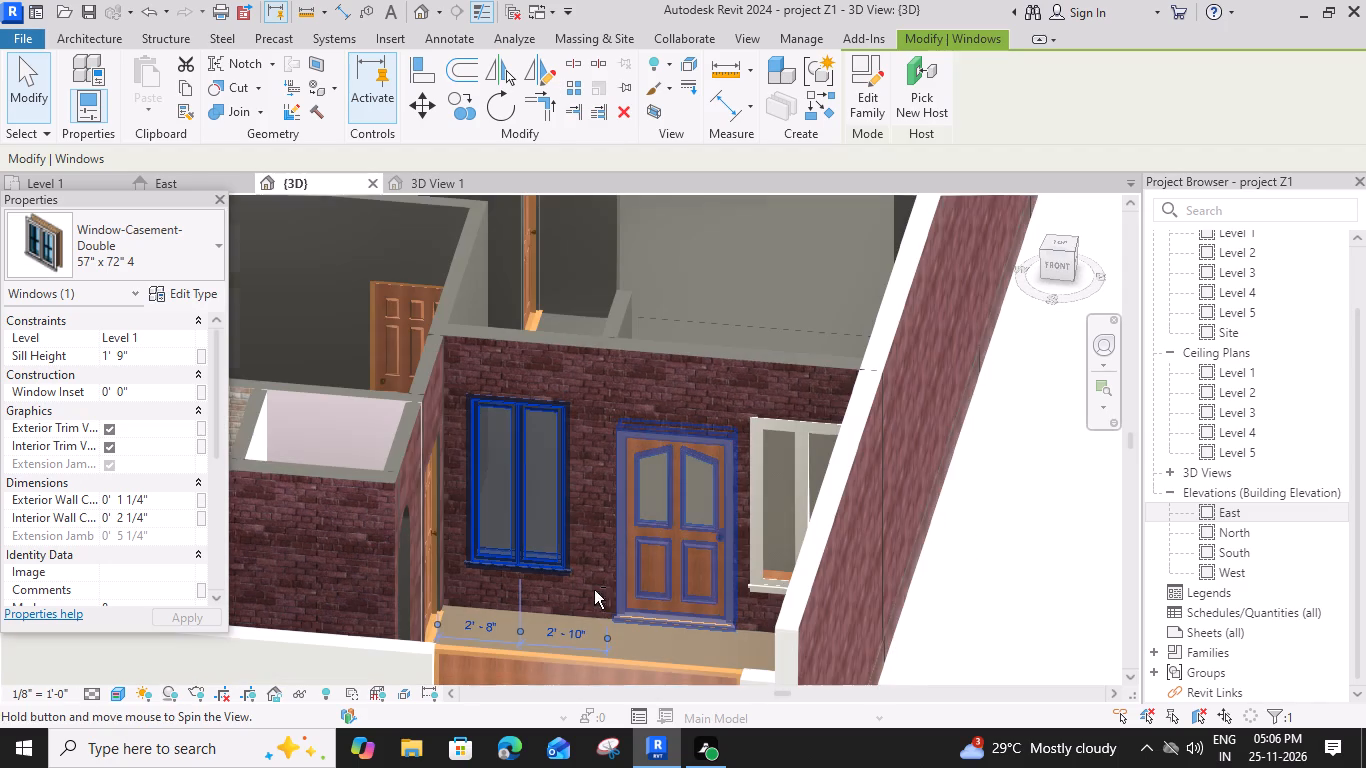
{"action": "middle_click_drag", "start_coordinate": [761, 586], "coordinate": [802, 553]}
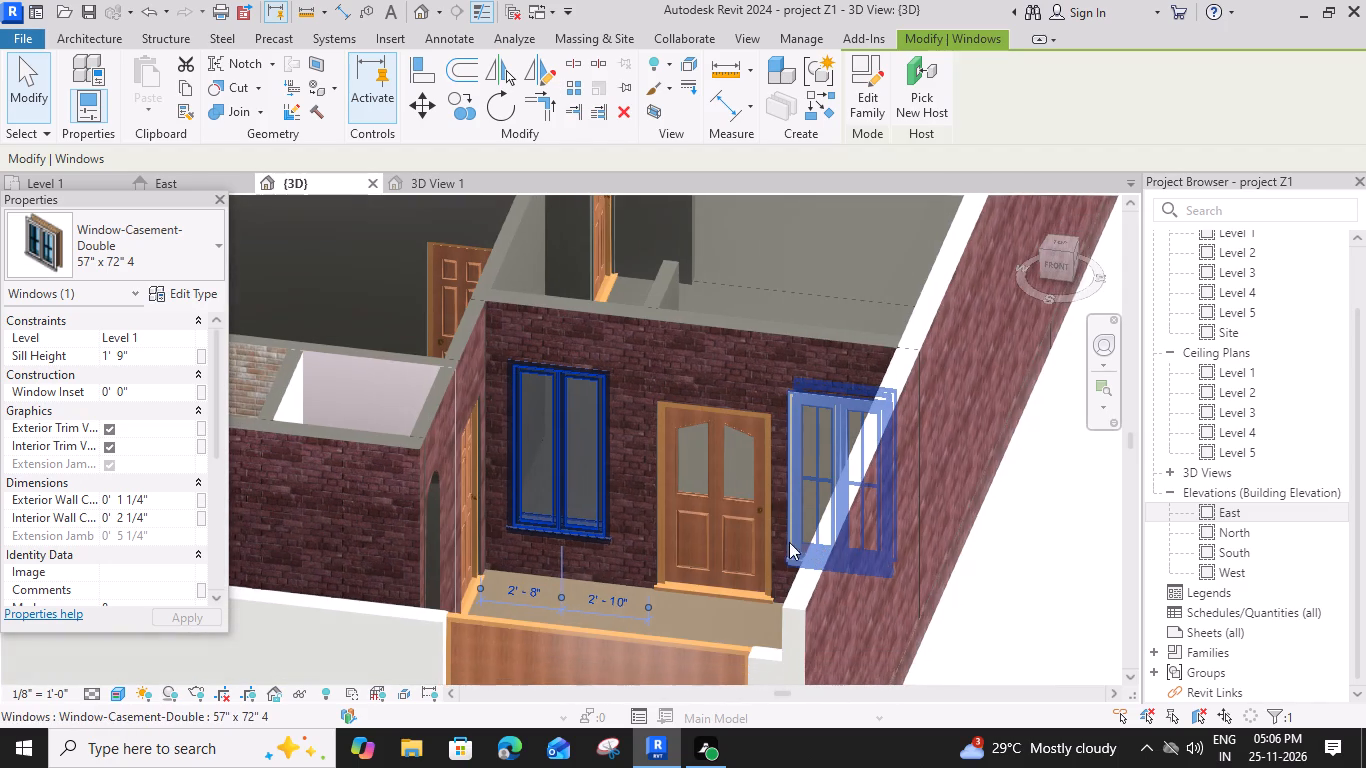
{"action": "left_click", "coordinate": [151, 352]}
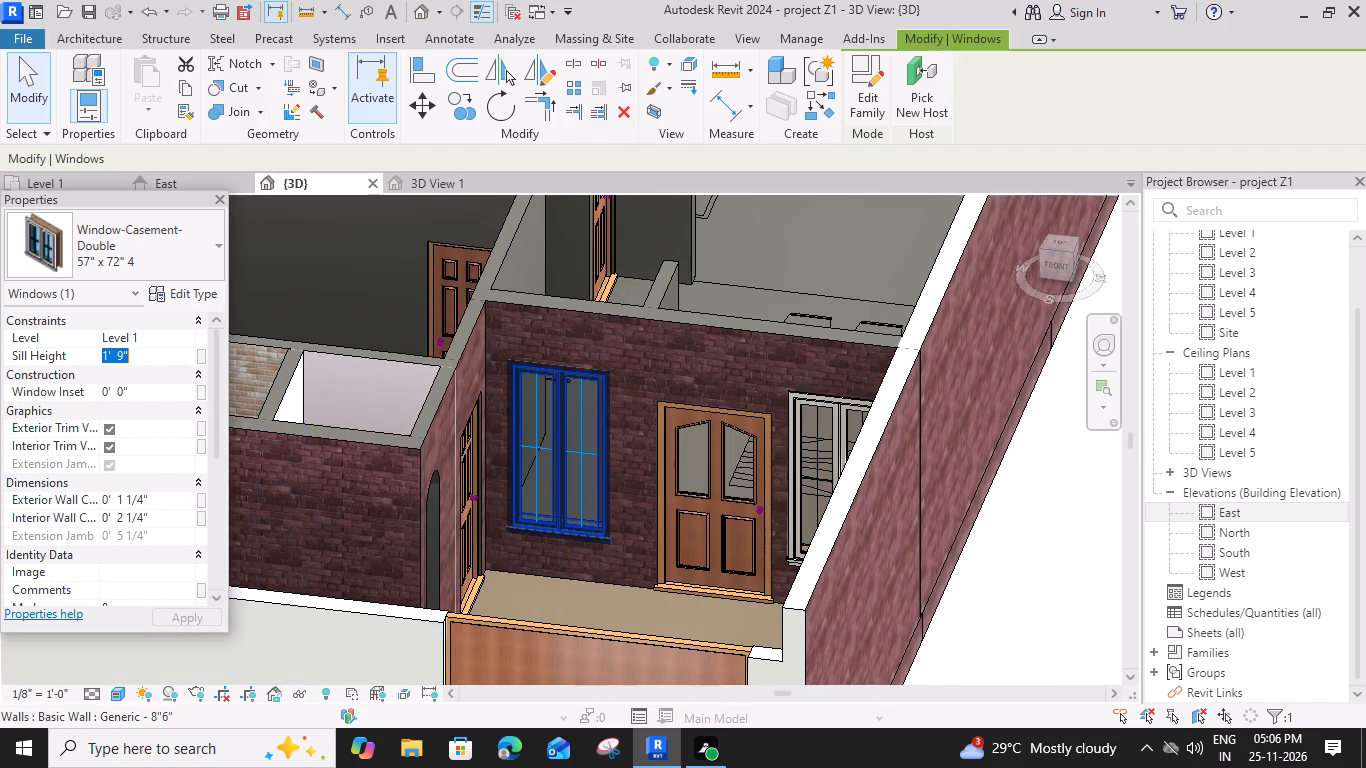
{"action": "key", "text": "1"}
{"action": "key", "text": "apostrophe"}
{"action": "key", "text": "Return"}
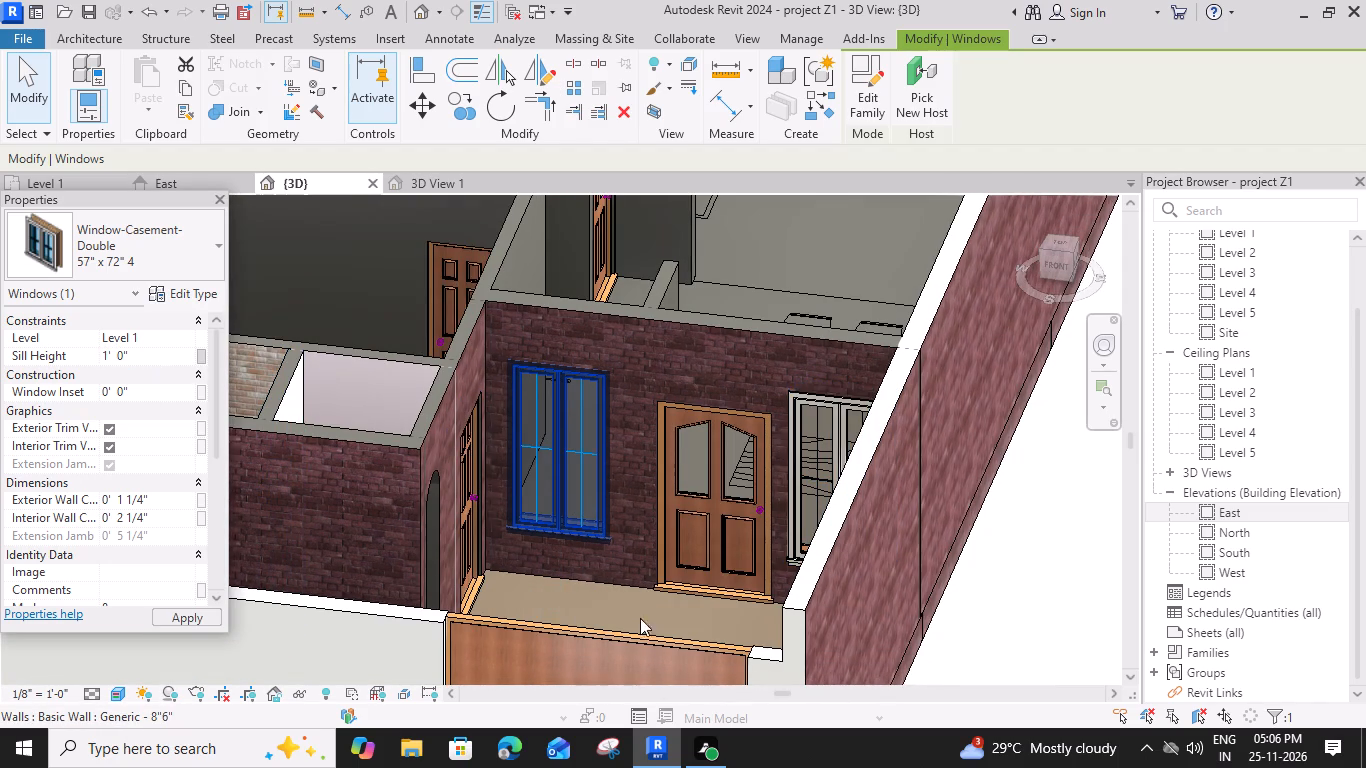
{"action": "left_click", "coordinate": [811, 442]}
{"action": "left_click", "coordinate": [145, 362]}
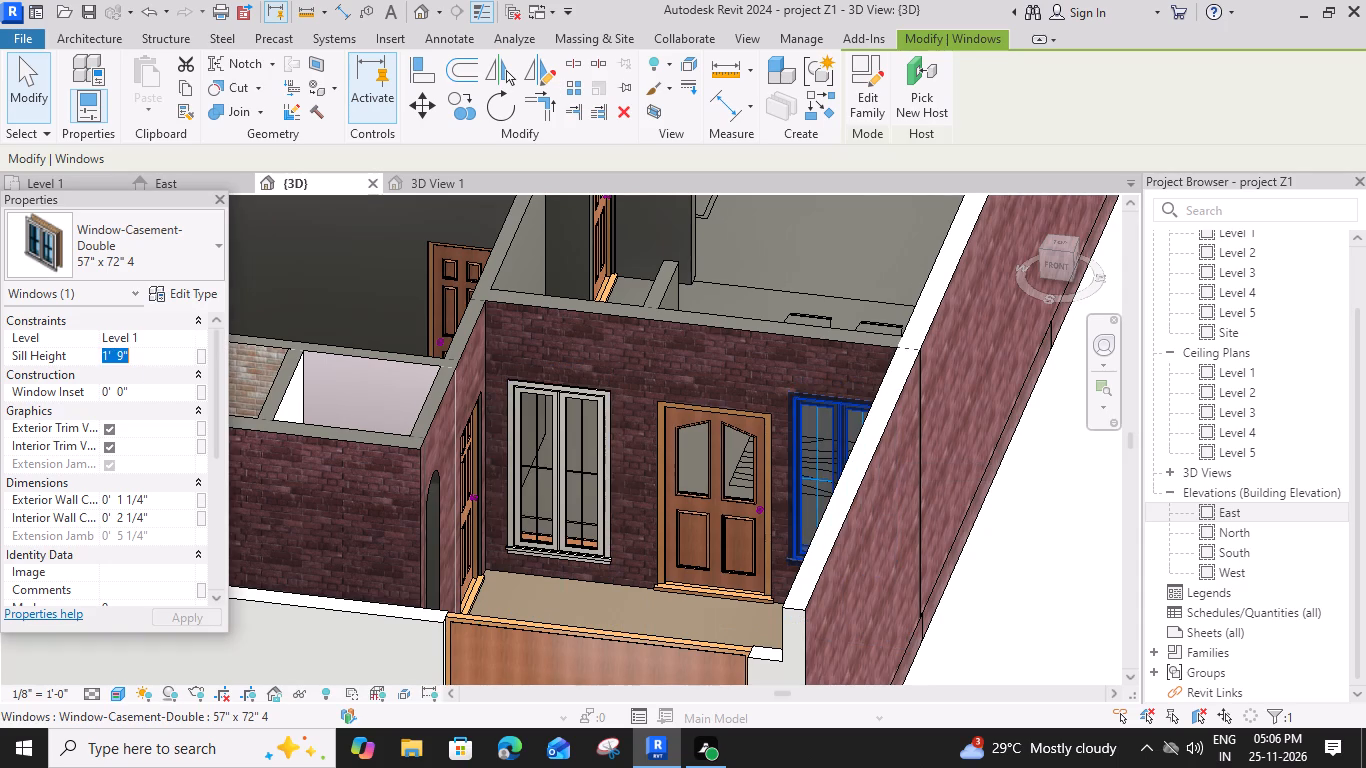
{"action": "type", "text": "1'"}
{"action": "key", "text": "Return"}
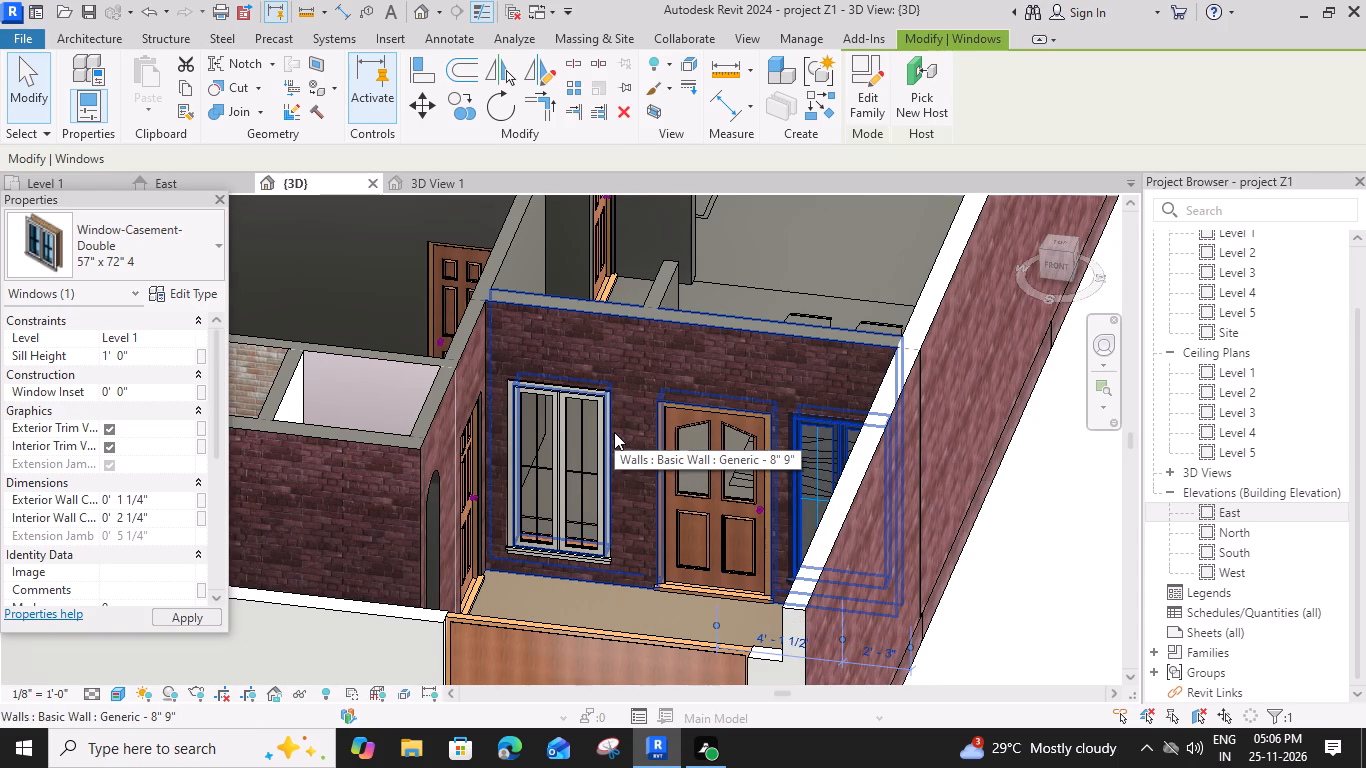
Set the sill height of the 57" x 72" 3 rear window above the sink, beside the back door, to 4' 0".
{"action": "scroll", "coordinate": [614, 432], "scroll_direction": "down", "scroll_amount": 1}
{"action": "scroll", "coordinate": [647, 285], "scroll_direction": "down", "scroll_amount": 3}
{"action": "middle_click_drag", "start_coordinate": [715, 276], "coordinate": [659, 415]}
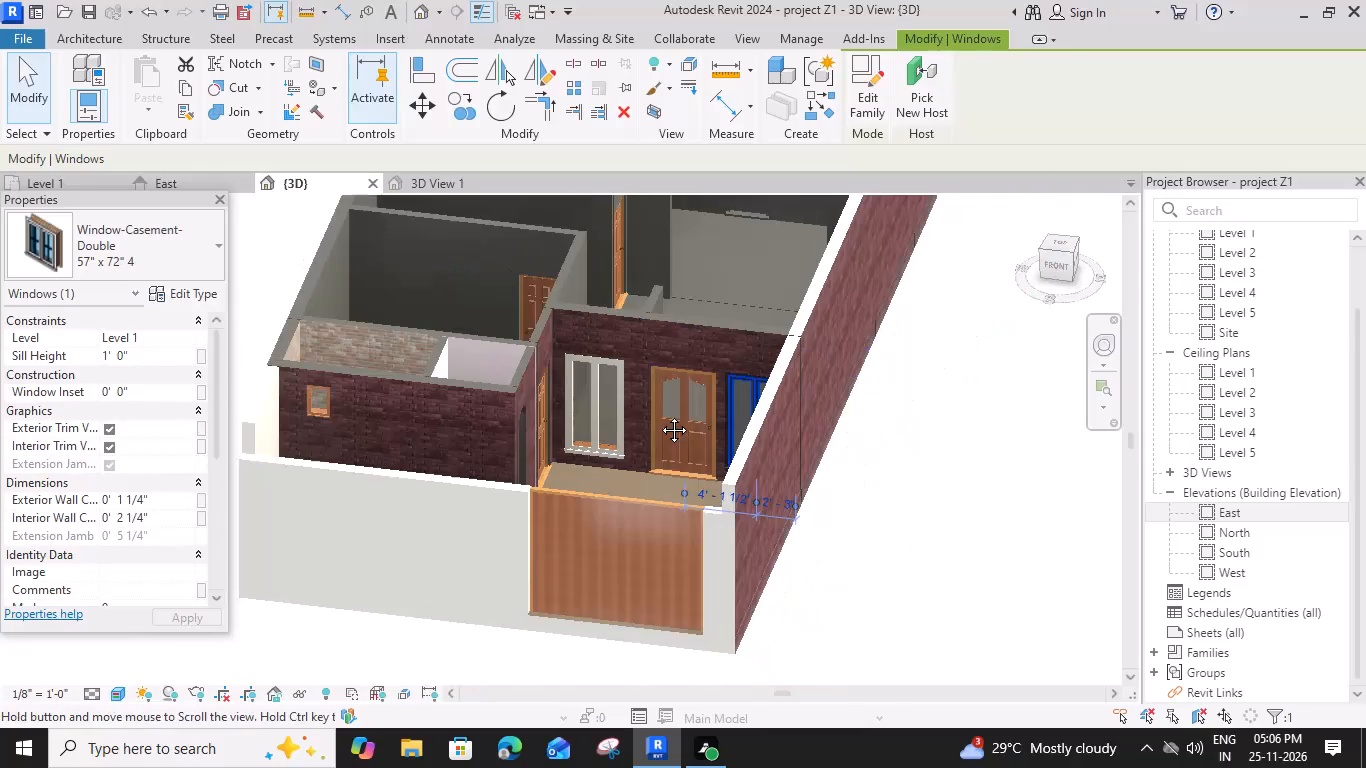
{"action": "middle_click_drag", "start_coordinate": [659, 415], "coordinate": [609, 555]}
{"action": "scroll", "coordinate": [722, 396], "scroll_direction": "up", "scroll_amount": 4}
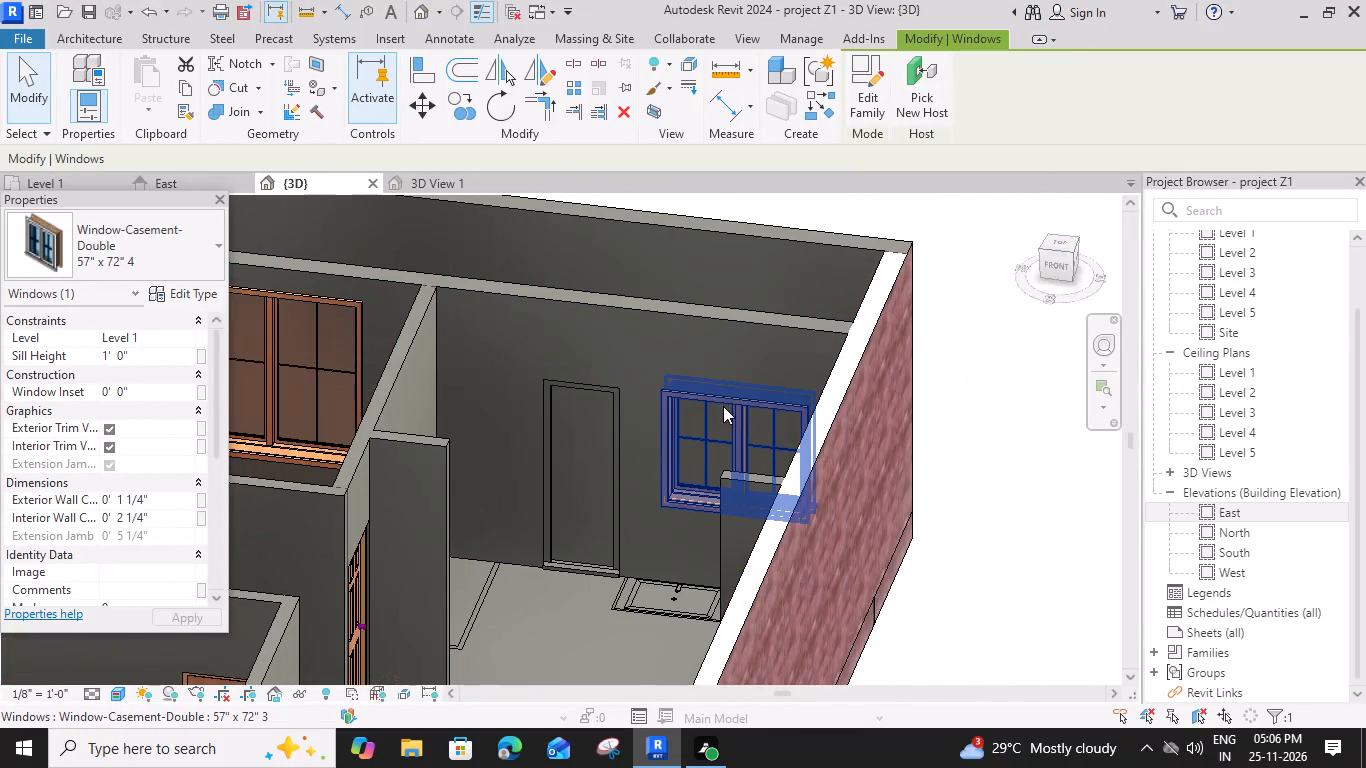
{"action": "left_click", "coordinate": [723, 406]}
{"action": "left_click", "coordinate": [153, 346]}
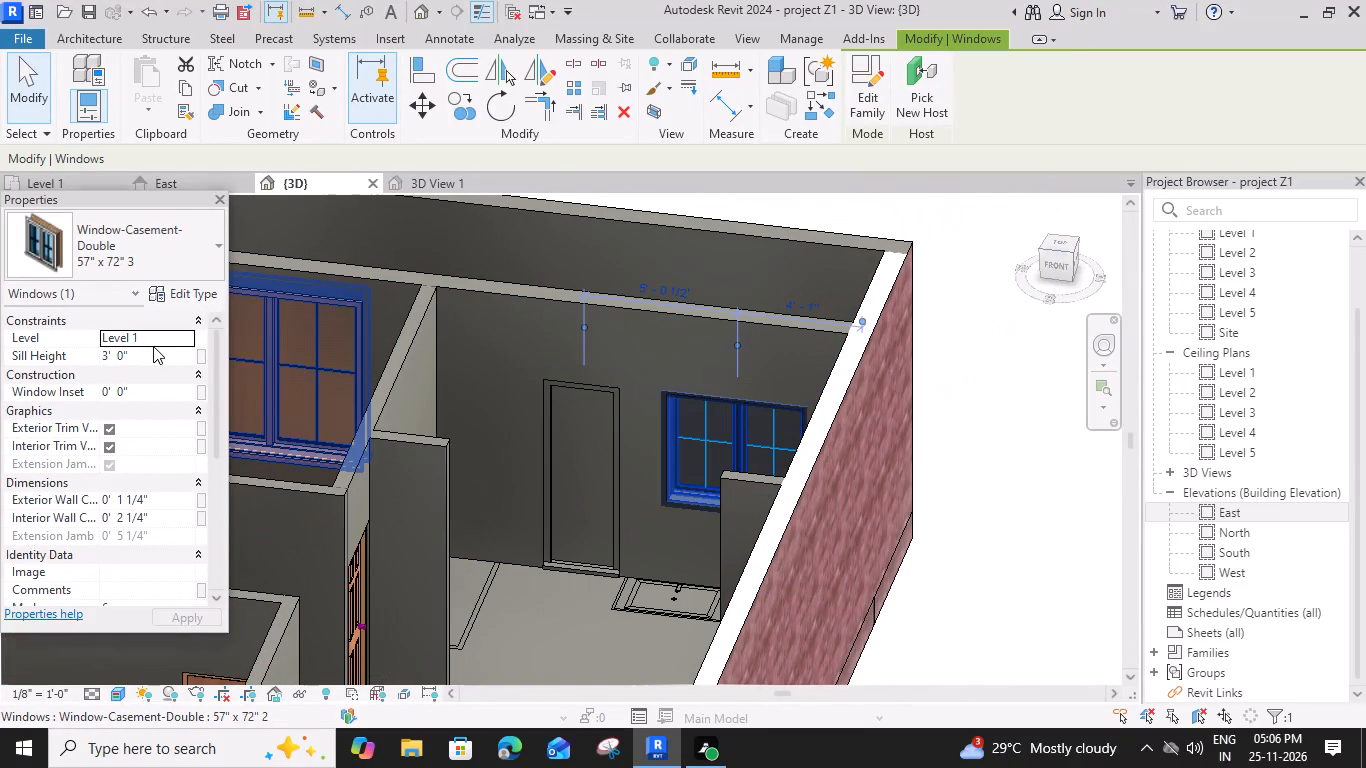
{"action": "left_click", "coordinate": [154, 356]}
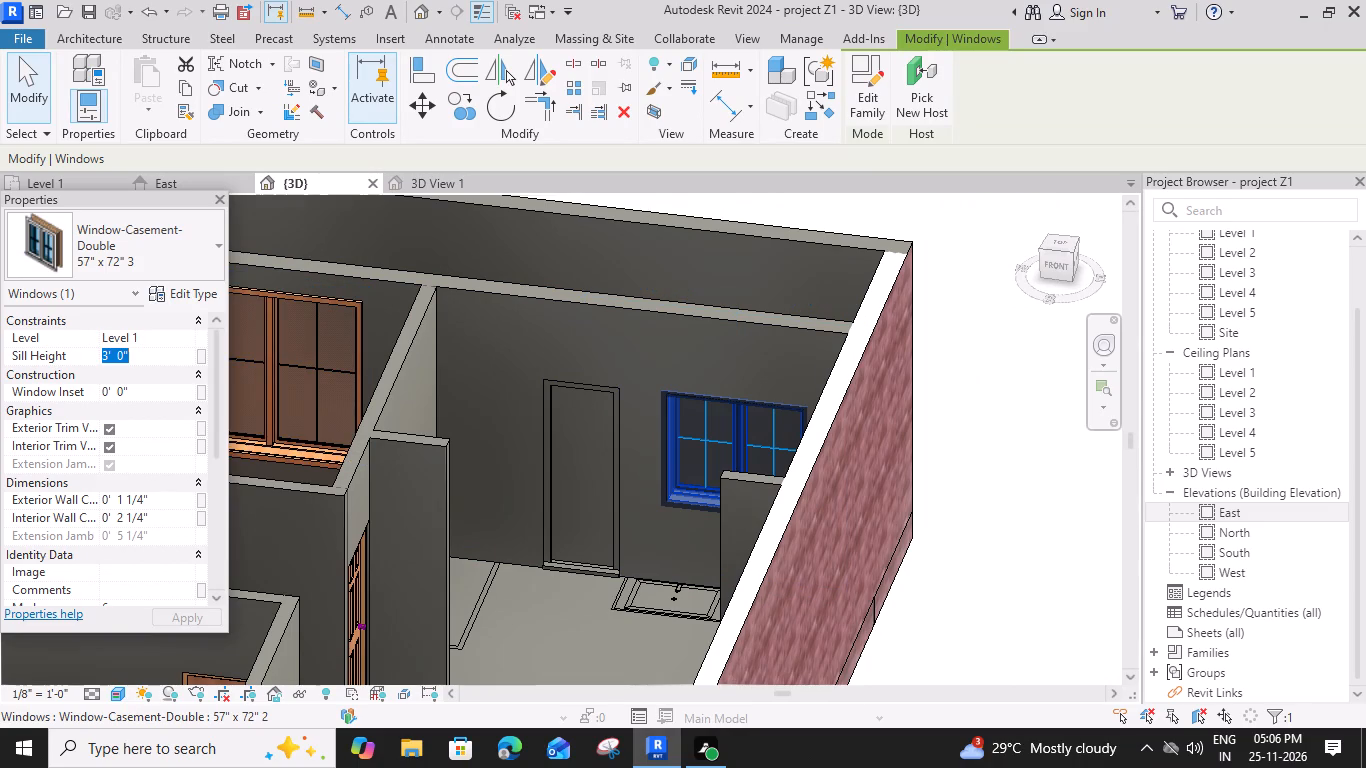
{"action": "type", "text": "4'"}
{"action": "key", "text": "Return"}
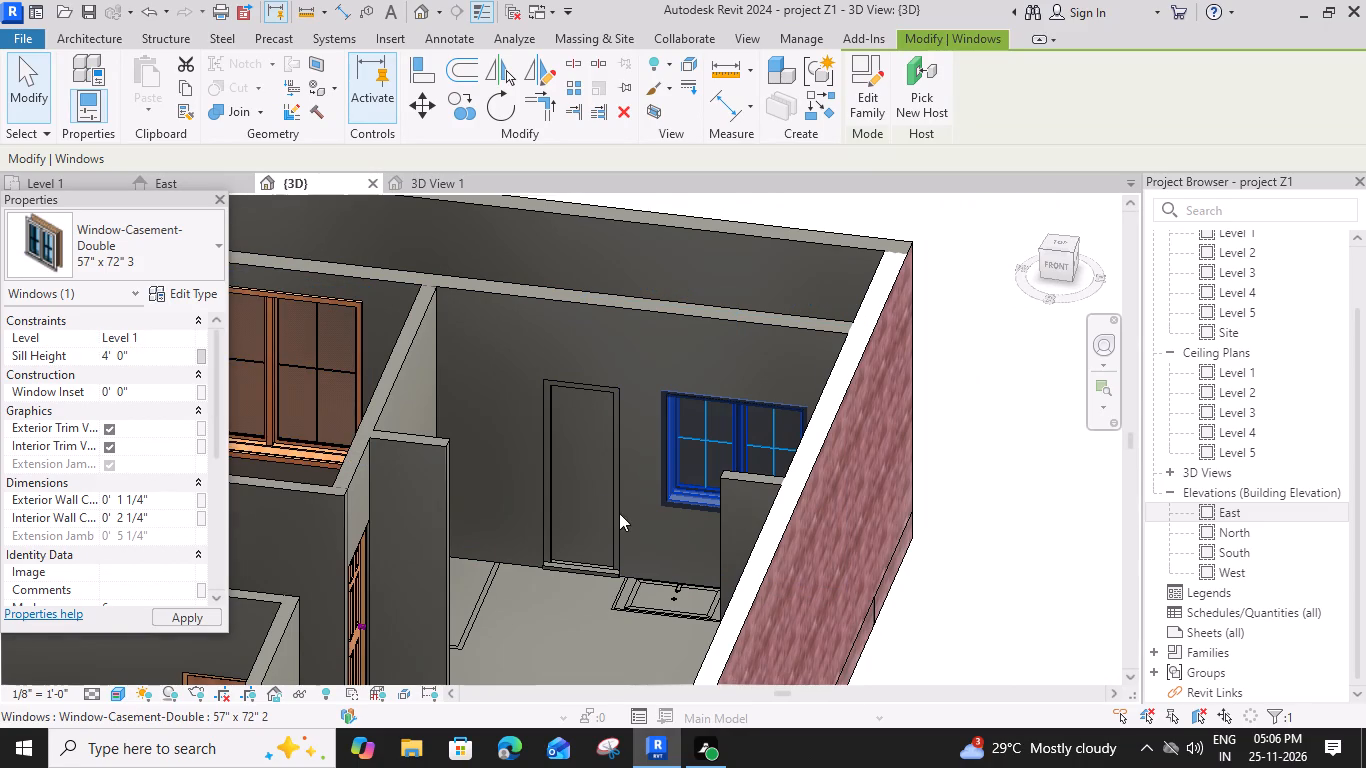
{"action": "middle_click_drag", "start_coordinate": [492, 446], "coordinate": [515, 451]}
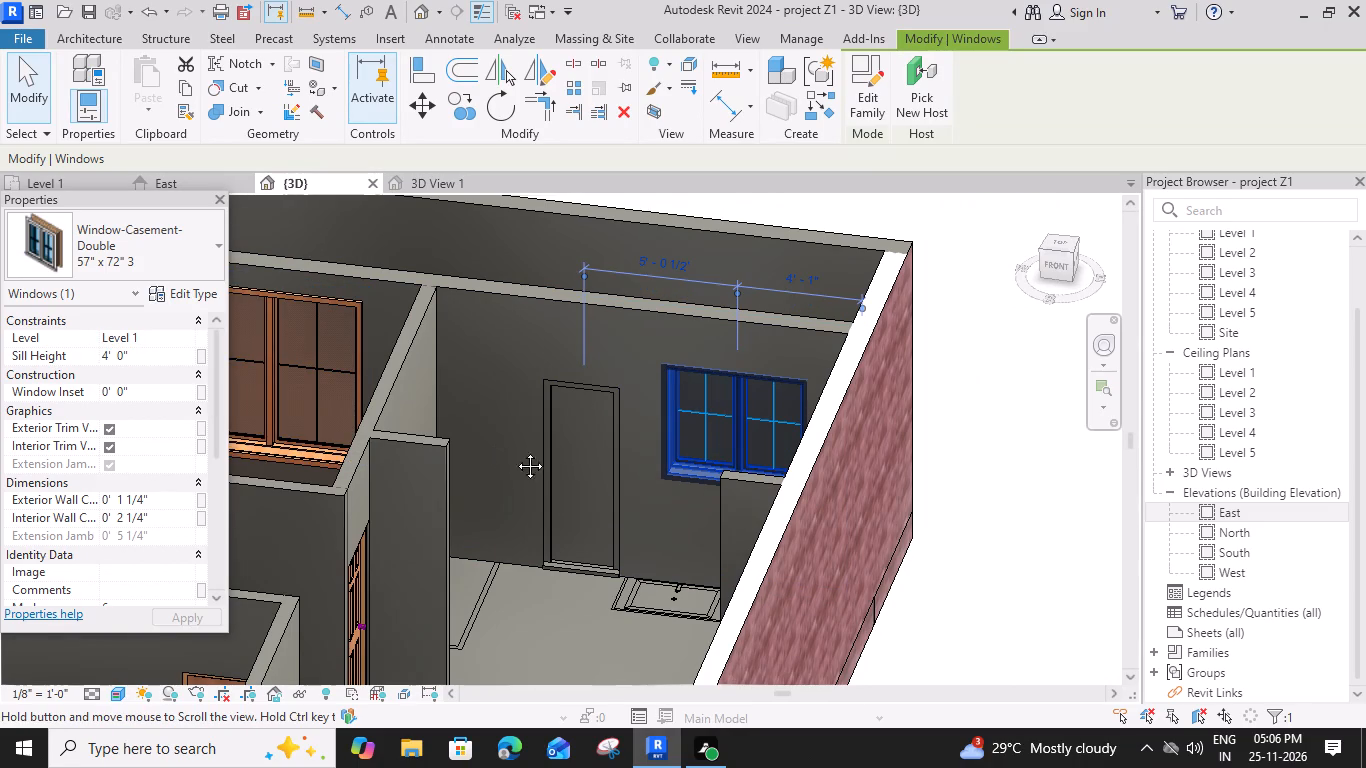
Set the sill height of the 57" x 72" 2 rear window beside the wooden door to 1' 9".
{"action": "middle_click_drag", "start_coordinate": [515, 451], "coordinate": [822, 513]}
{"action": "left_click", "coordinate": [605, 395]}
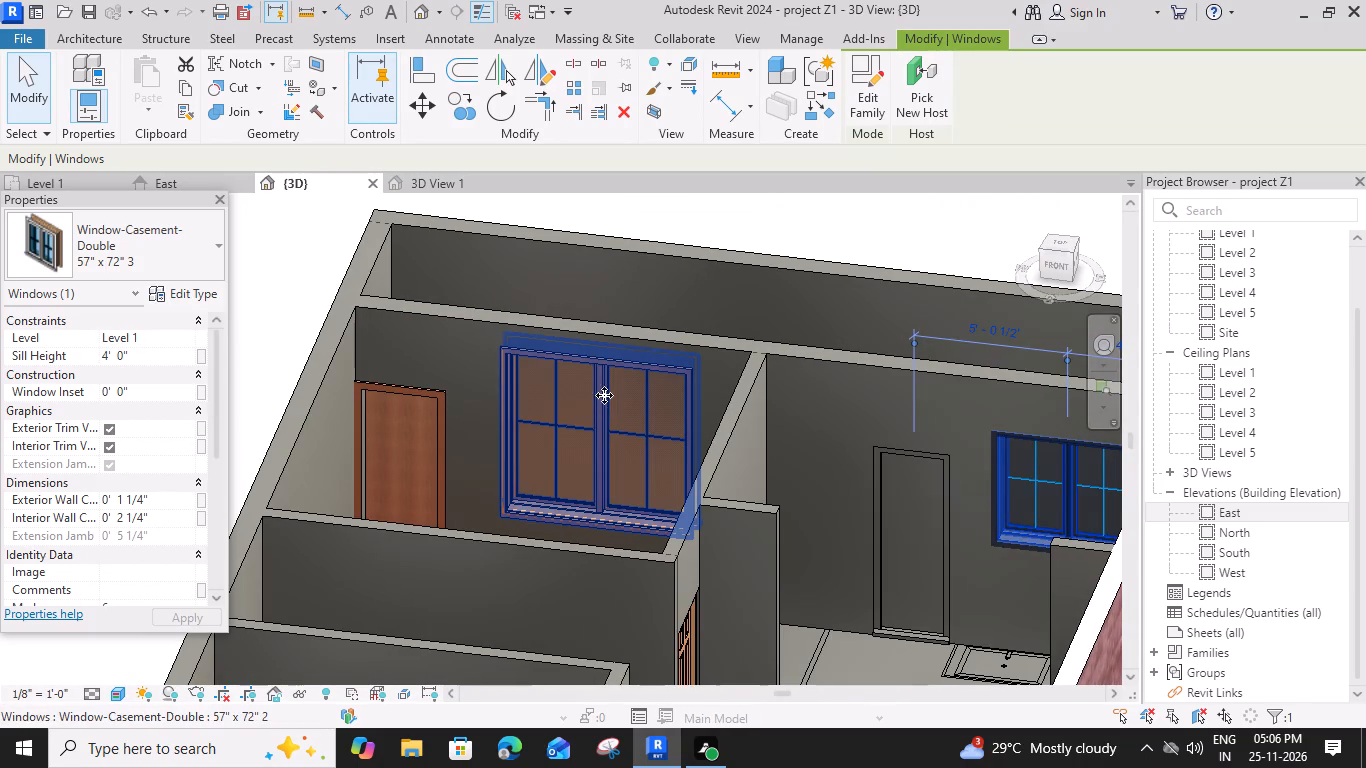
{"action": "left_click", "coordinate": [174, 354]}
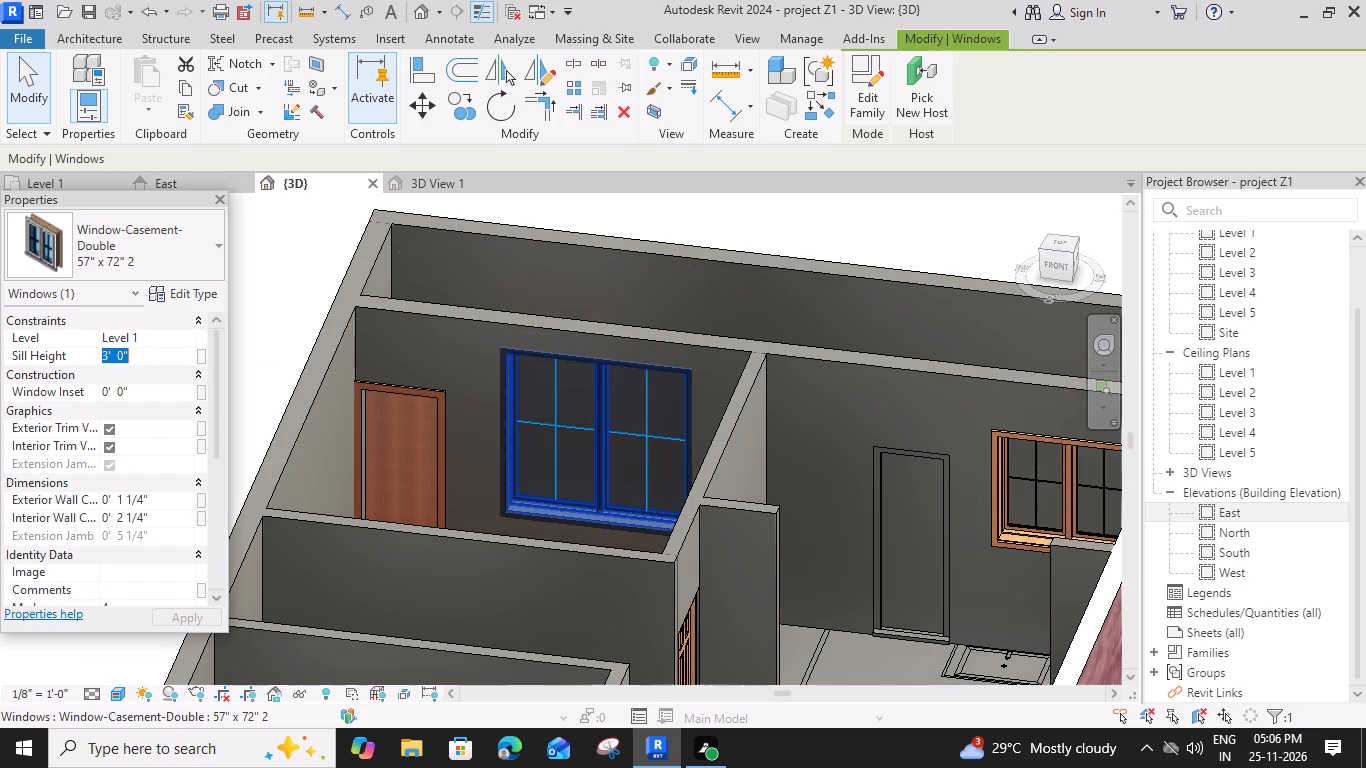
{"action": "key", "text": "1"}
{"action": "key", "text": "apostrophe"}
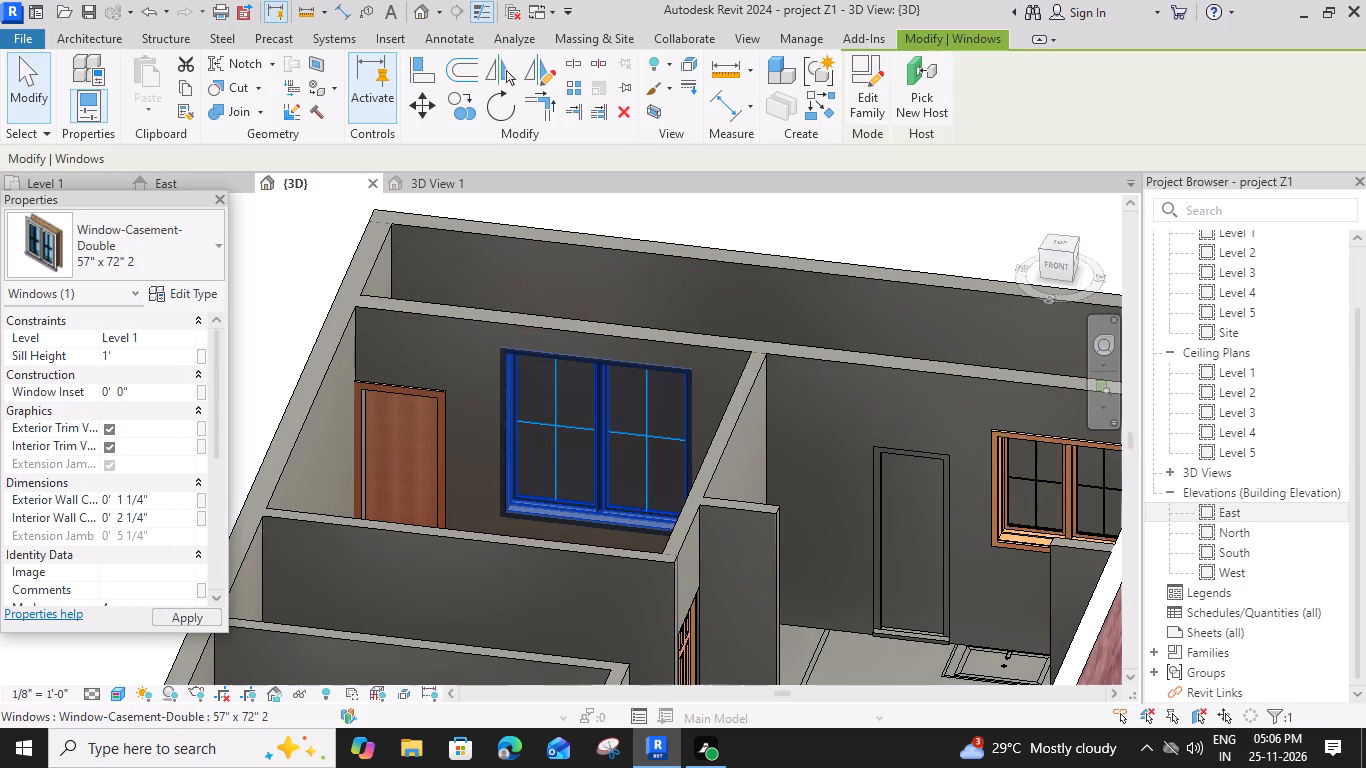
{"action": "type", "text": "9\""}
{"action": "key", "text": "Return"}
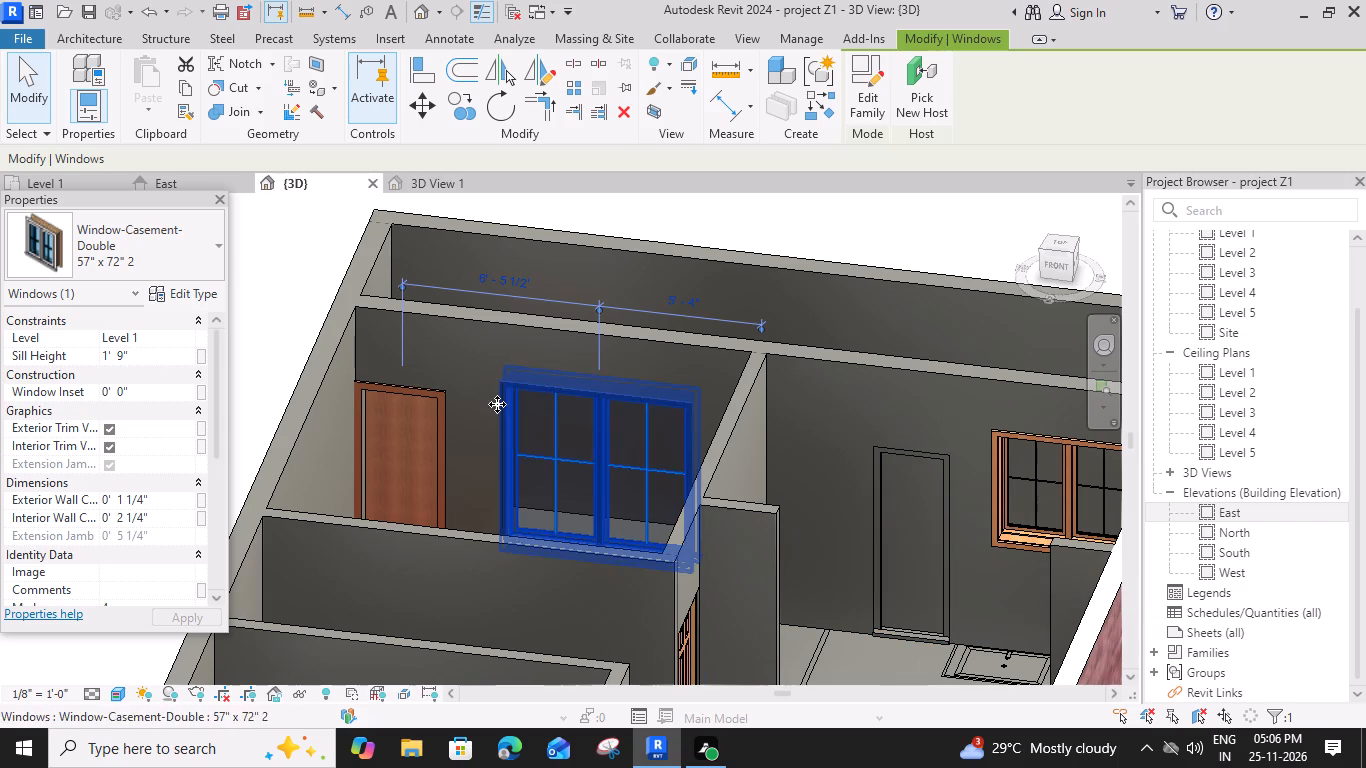
Set the sill height of the same 57" x 72" 2 rear window beside the wooden door to 1' 0".
{"action": "left_click", "coordinate": [139, 355]}
{"action": "key", "text": "1"}
{"action": "key", "text": "apostrophe"}
{"action": "key", "text": "Return"}
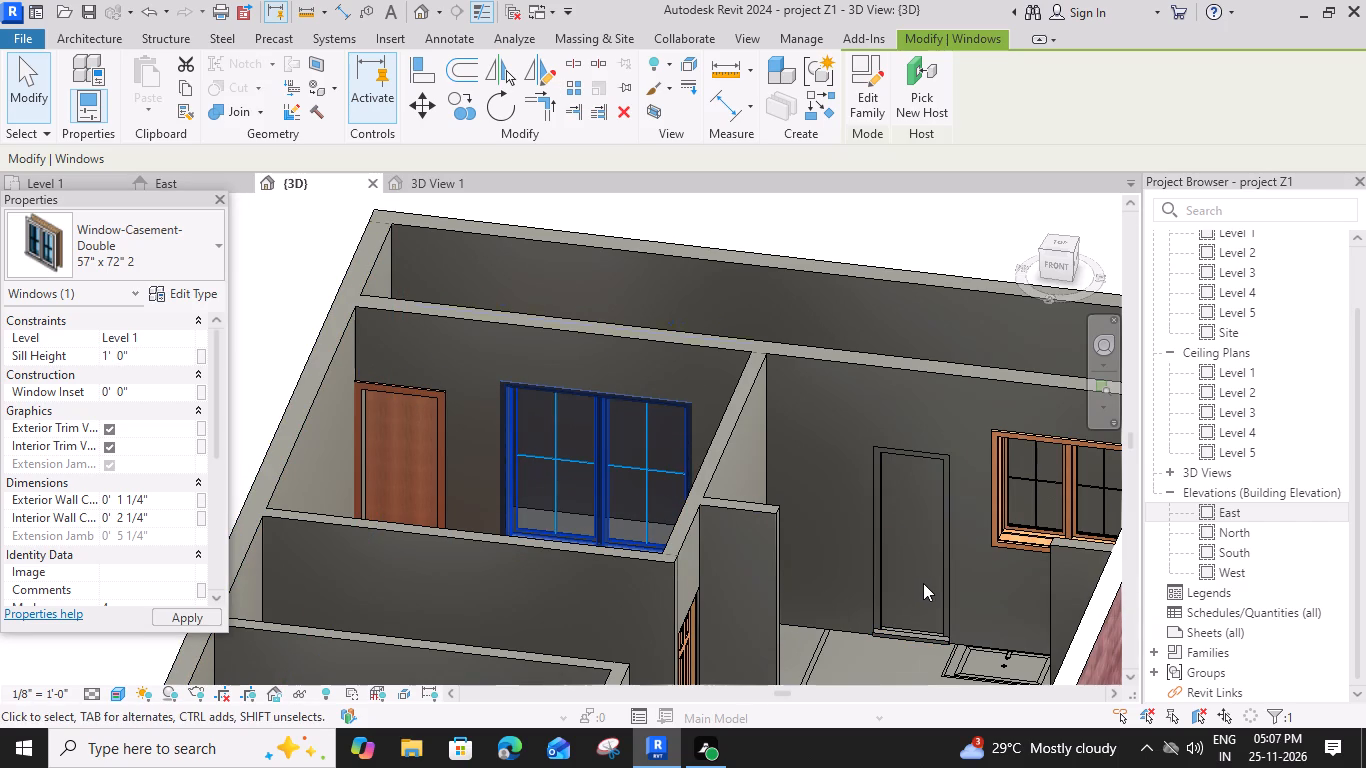
Save the project and model a U-shaped stair over the Level 1 staircase drawing: 12 risers from UP, a landing, and 6 risers back.
{"action": "scroll", "coordinate": [926, 578], "scroll_direction": "down", "scroll_amount": 1}
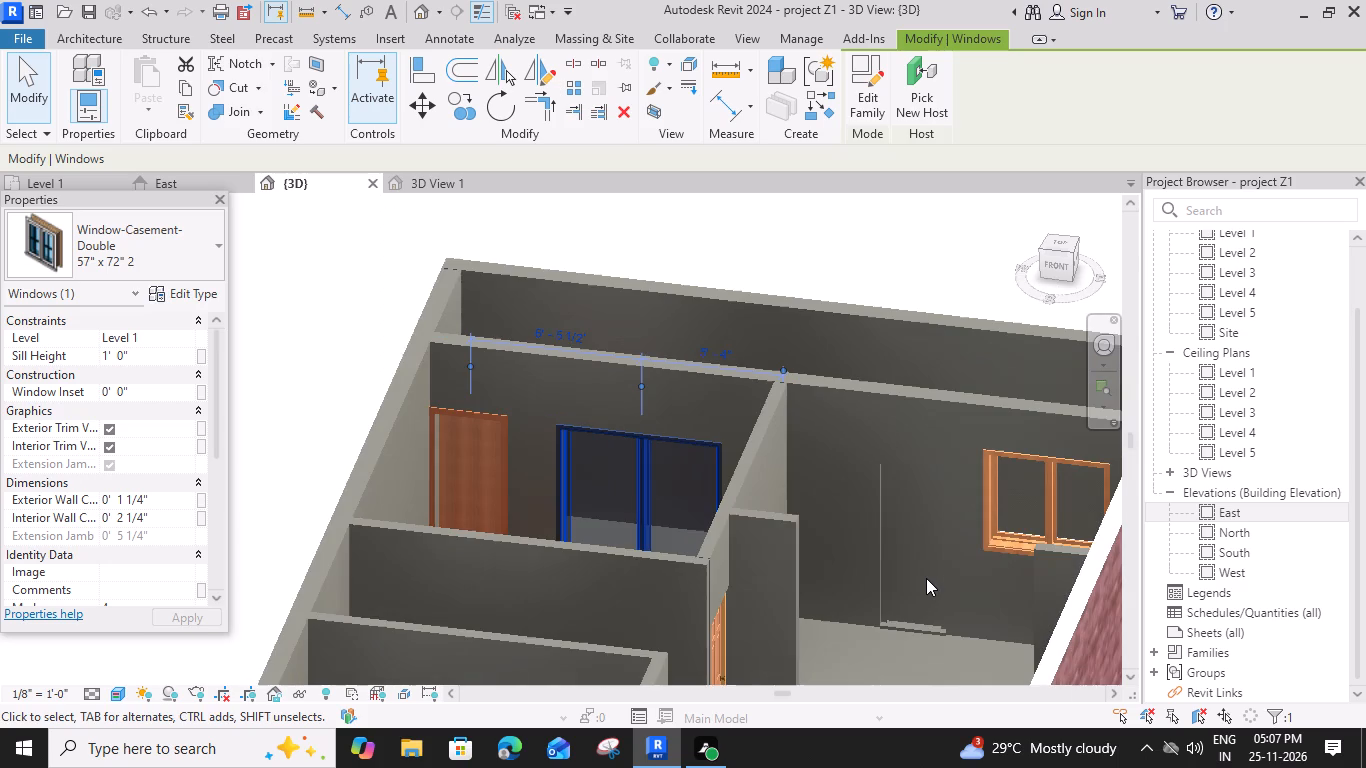
{"action": "scroll", "coordinate": [936, 611], "scroll_direction": "down", "scroll_amount": 2}
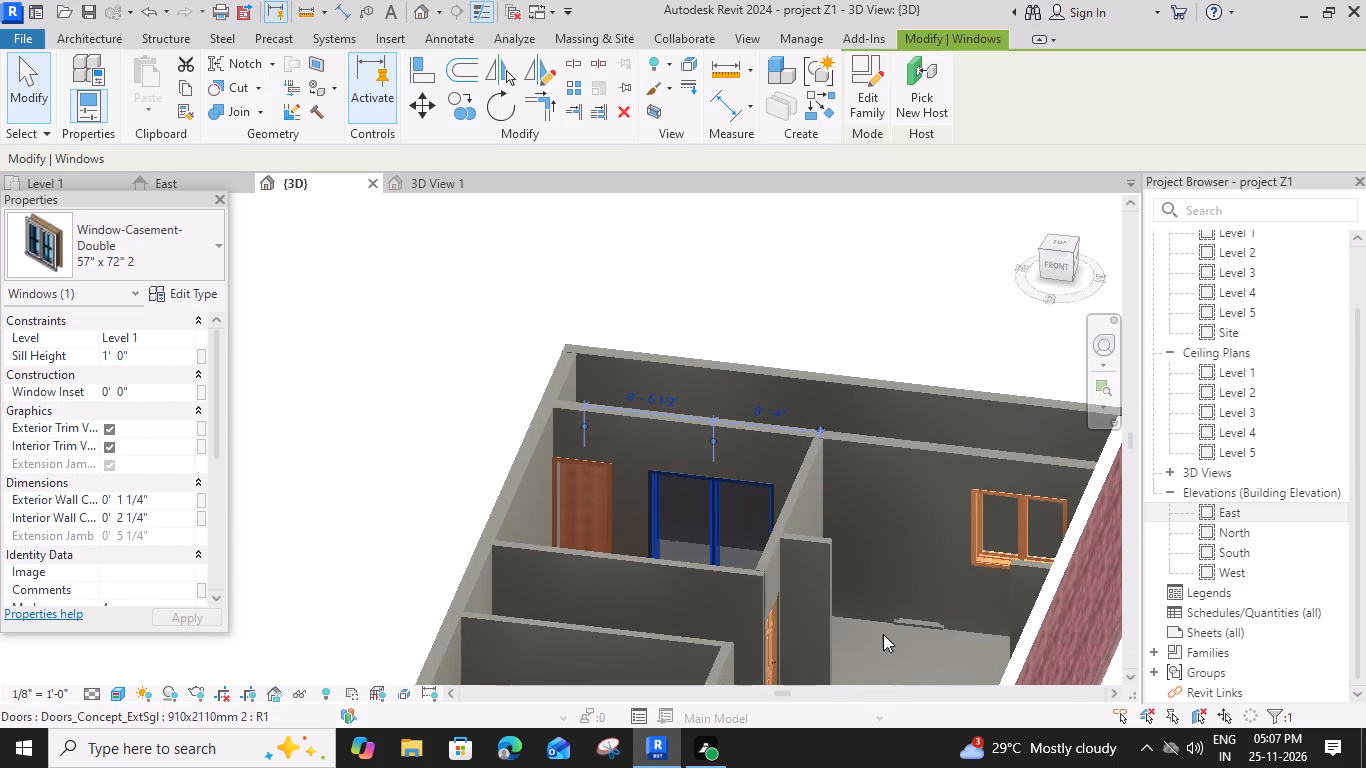
{"action": "left_click", "coordinate": [102, 183]}
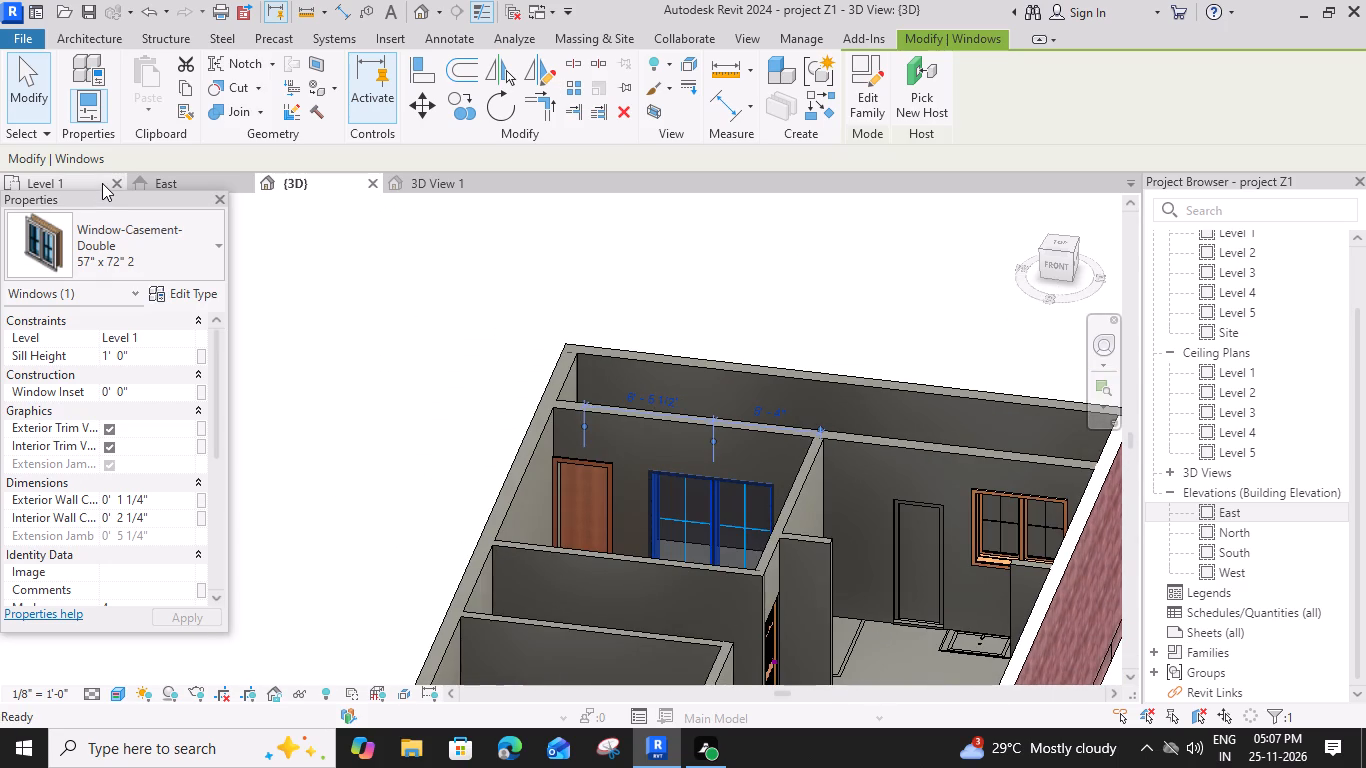
{"action": "scroll", "coordinate": [556, 414], "scroll_direction": "down", "scroll_amount": 6}
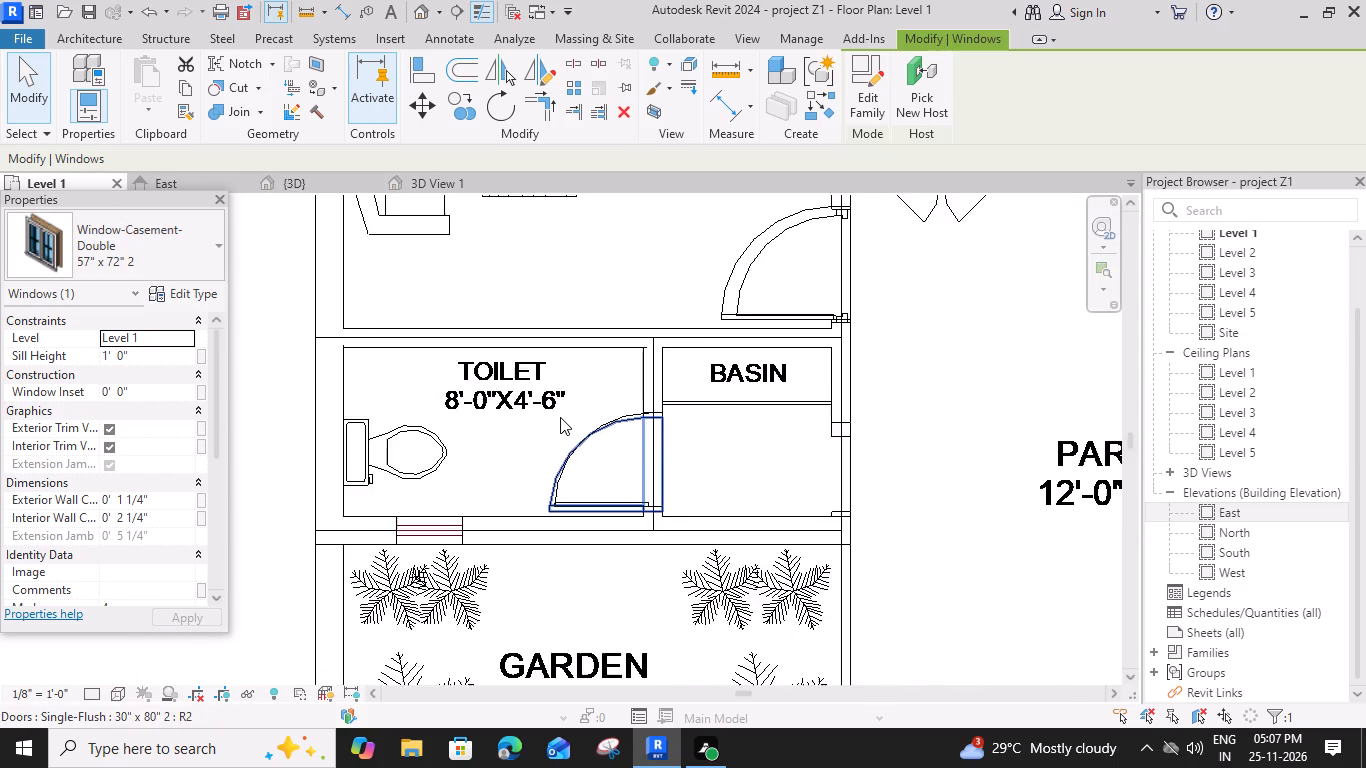
{"action": "middle_click_drag", "start_coordinate": [548, 358], "coordinate": [556, 714]}
{"action": "middle_click_drag", "start_coordinate": [576, 367], "coordinate": [565, 529]}
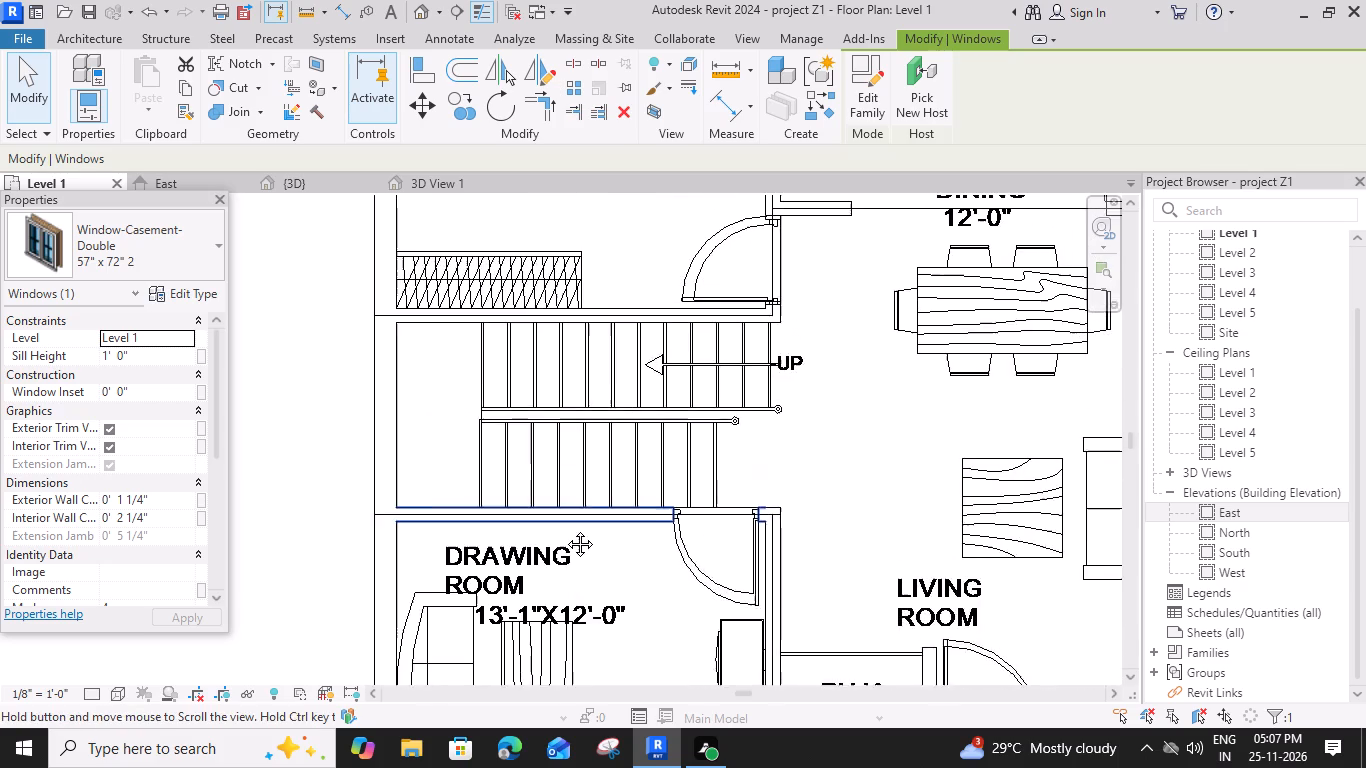
{"action": "middle_click_drag", "start_coordinate": [565, 529], "coordinate": [558, 515]}
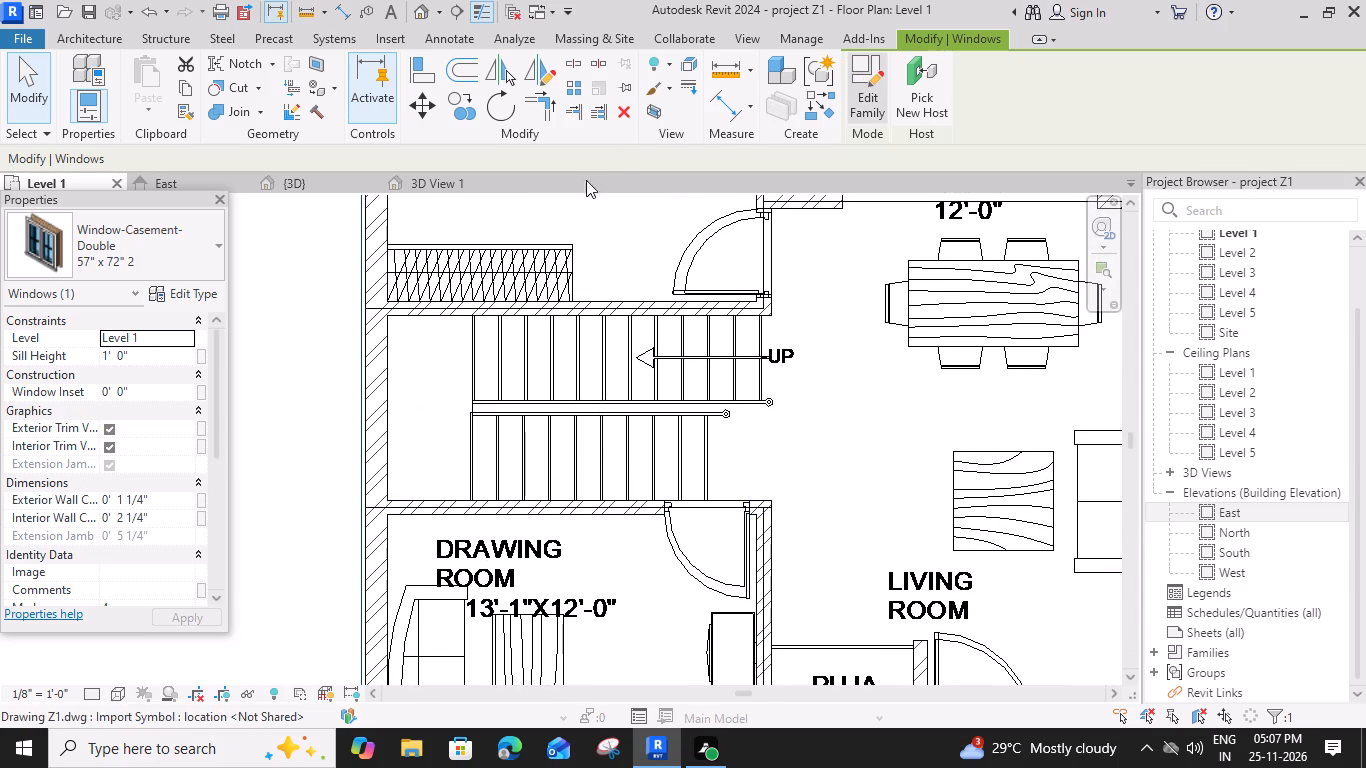
{"action": "left_click", "coordinate": [91, 38]}
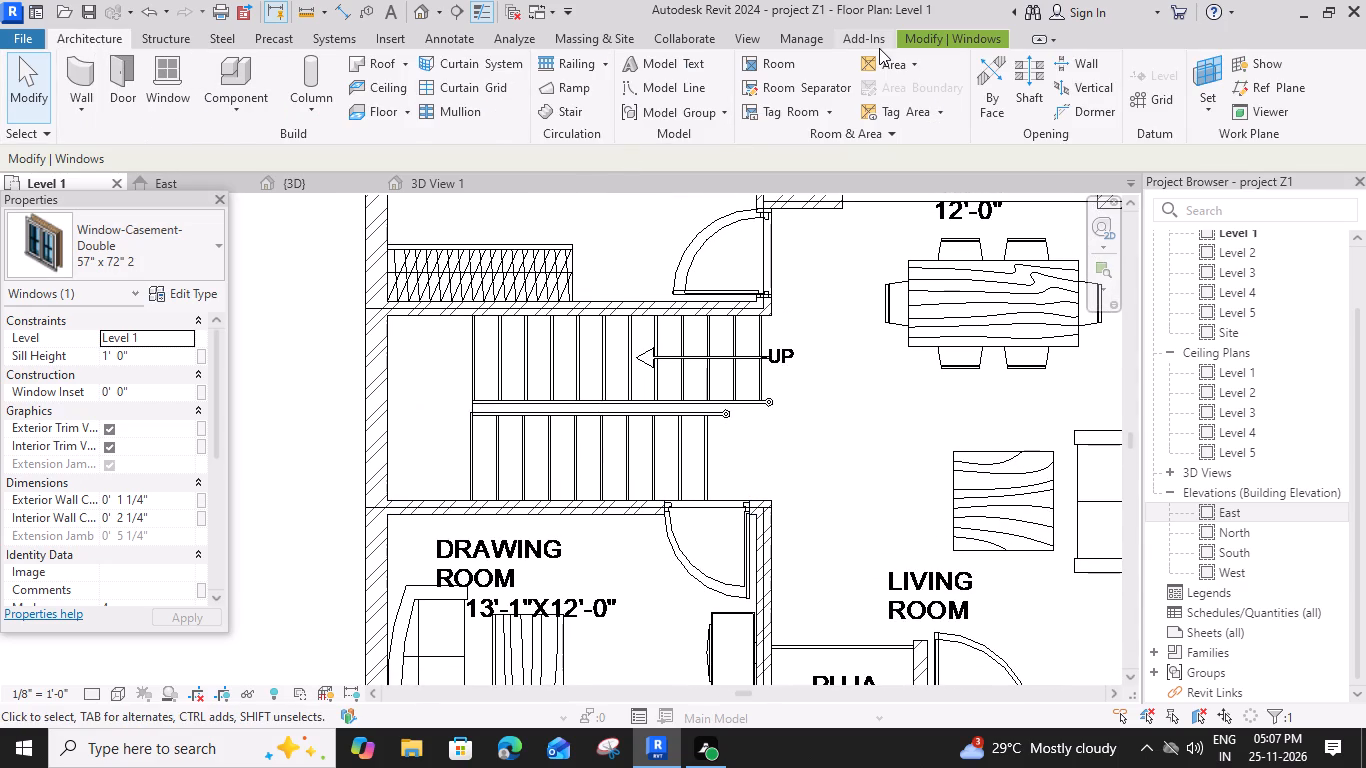
{"action": "left_click", "coordinate": [574, 110]}
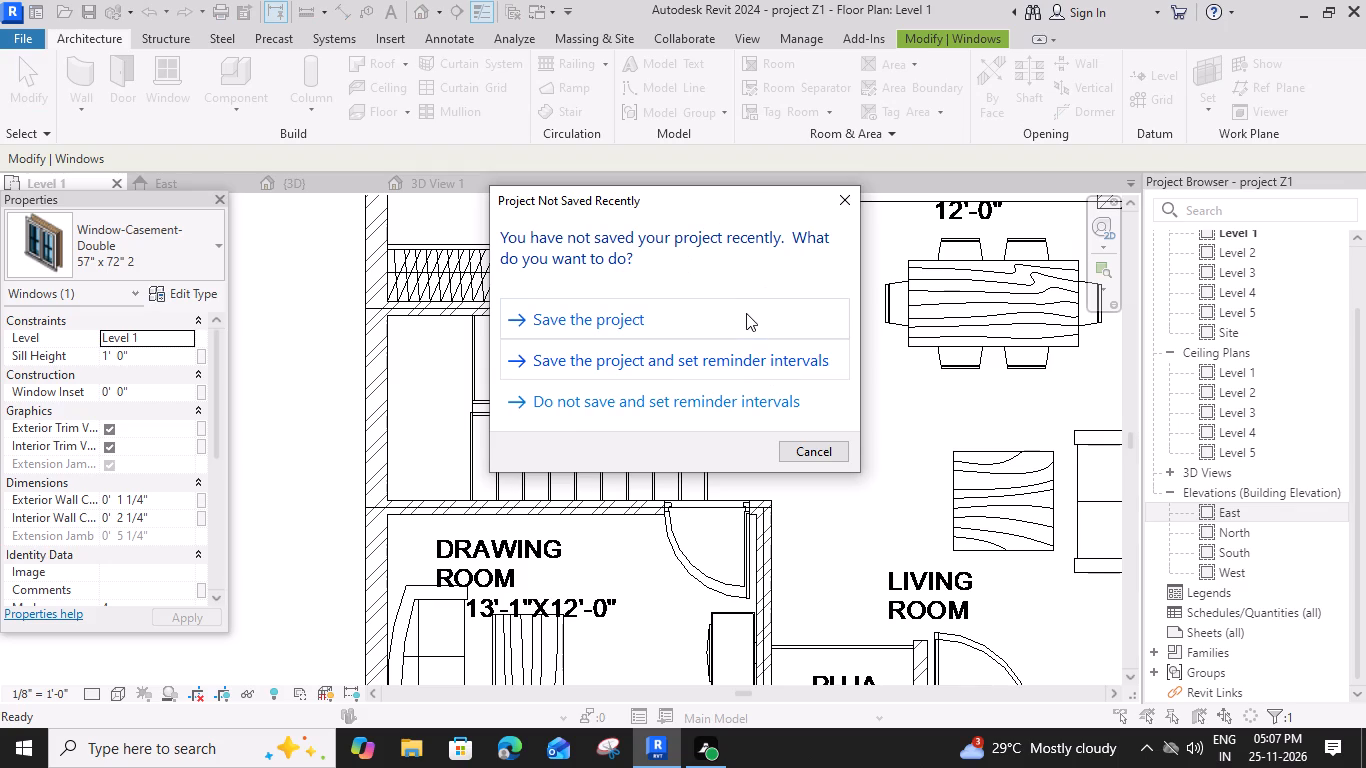
{"action": "left_click", "coordinate": [746, 313]}
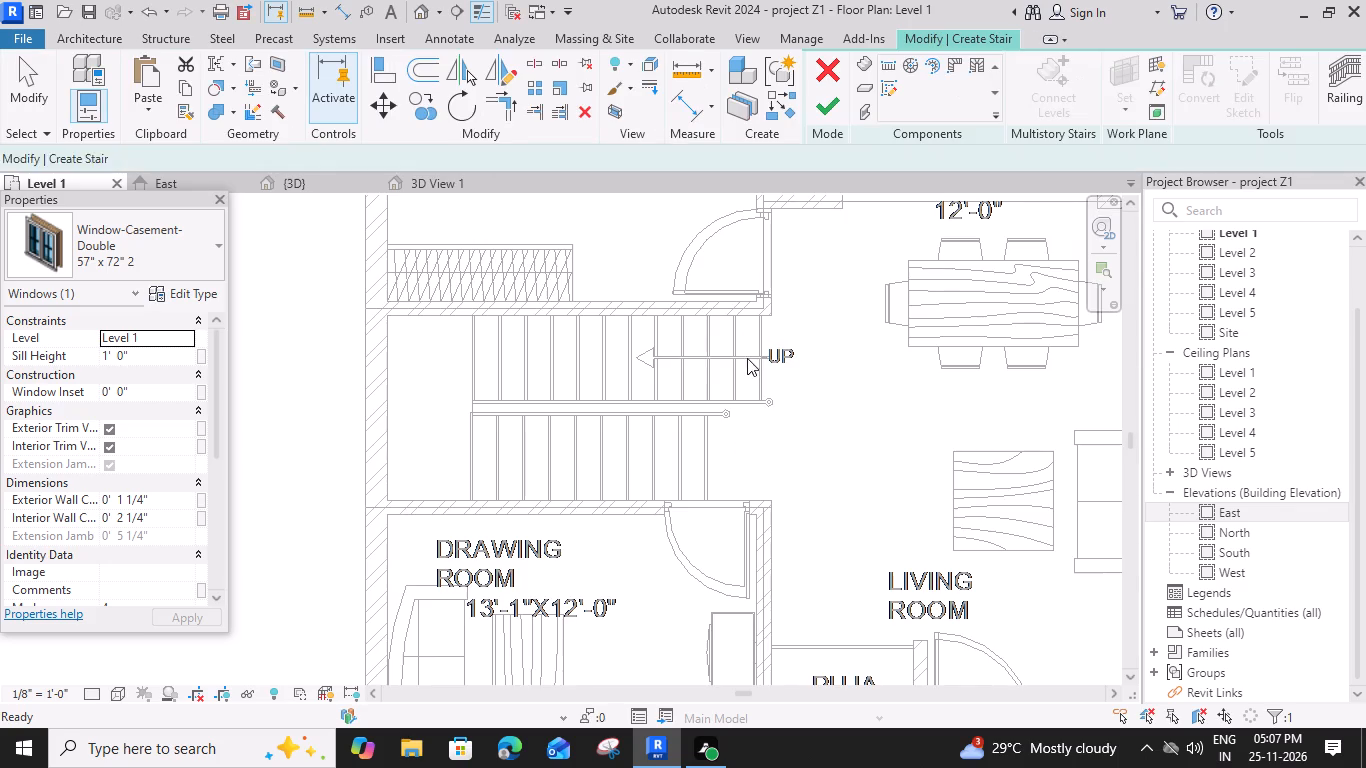
{"action": "scroll", "coordinate": [753, 354], "scroll_direction": "up", "scroll_amount": 4}
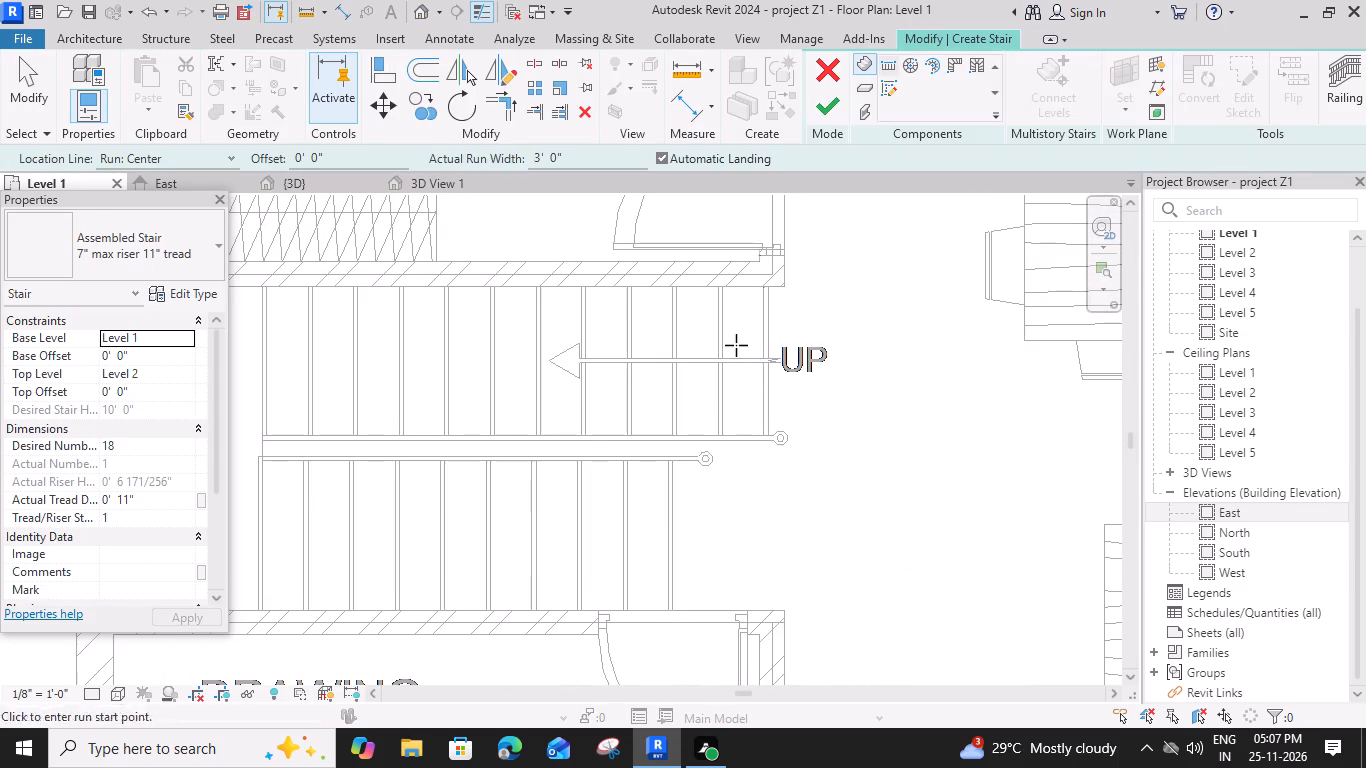
{"action": "left_click", "coordinate": [764, 355]}
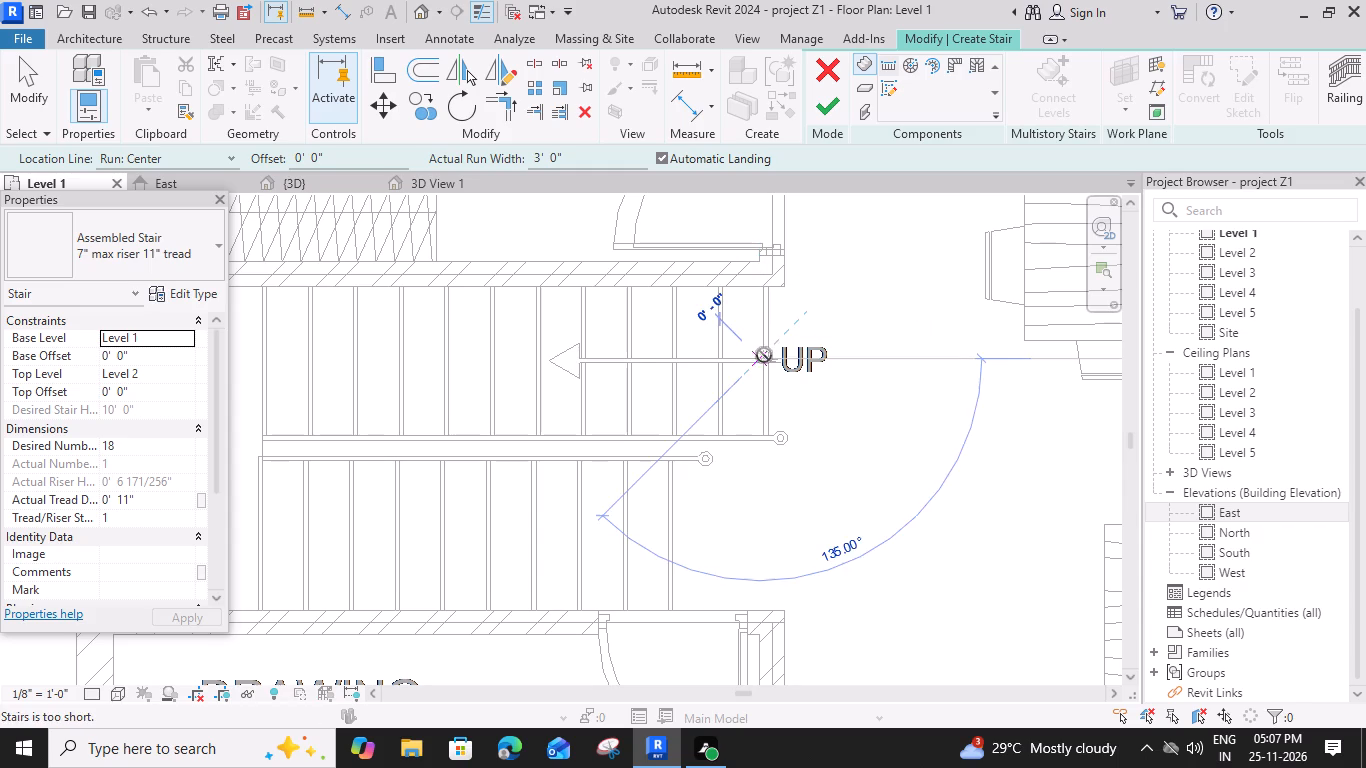
{"action": "middle_click_drag", "start_coordinate": [405, 360], "coordinate": [709, 357]}
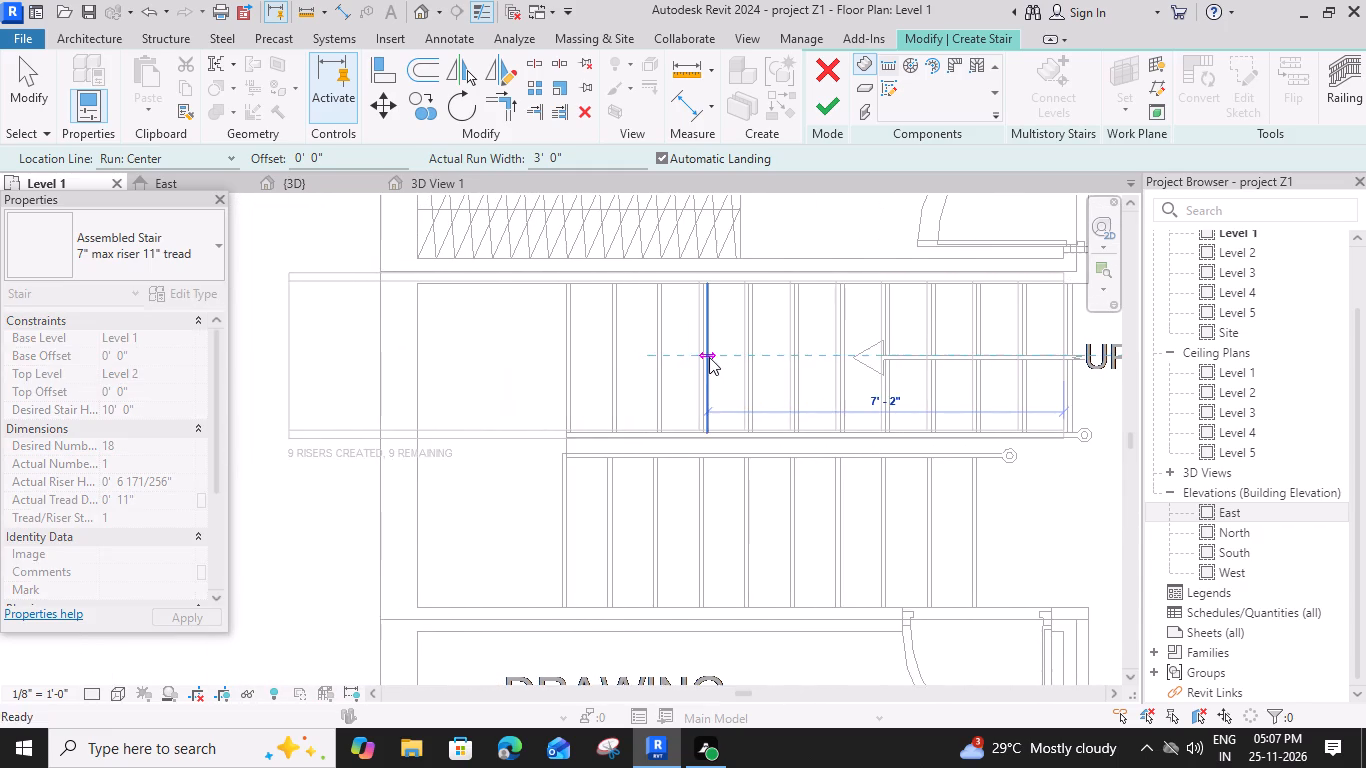
{"action": "left_click", "coordinate": [561, 355]}
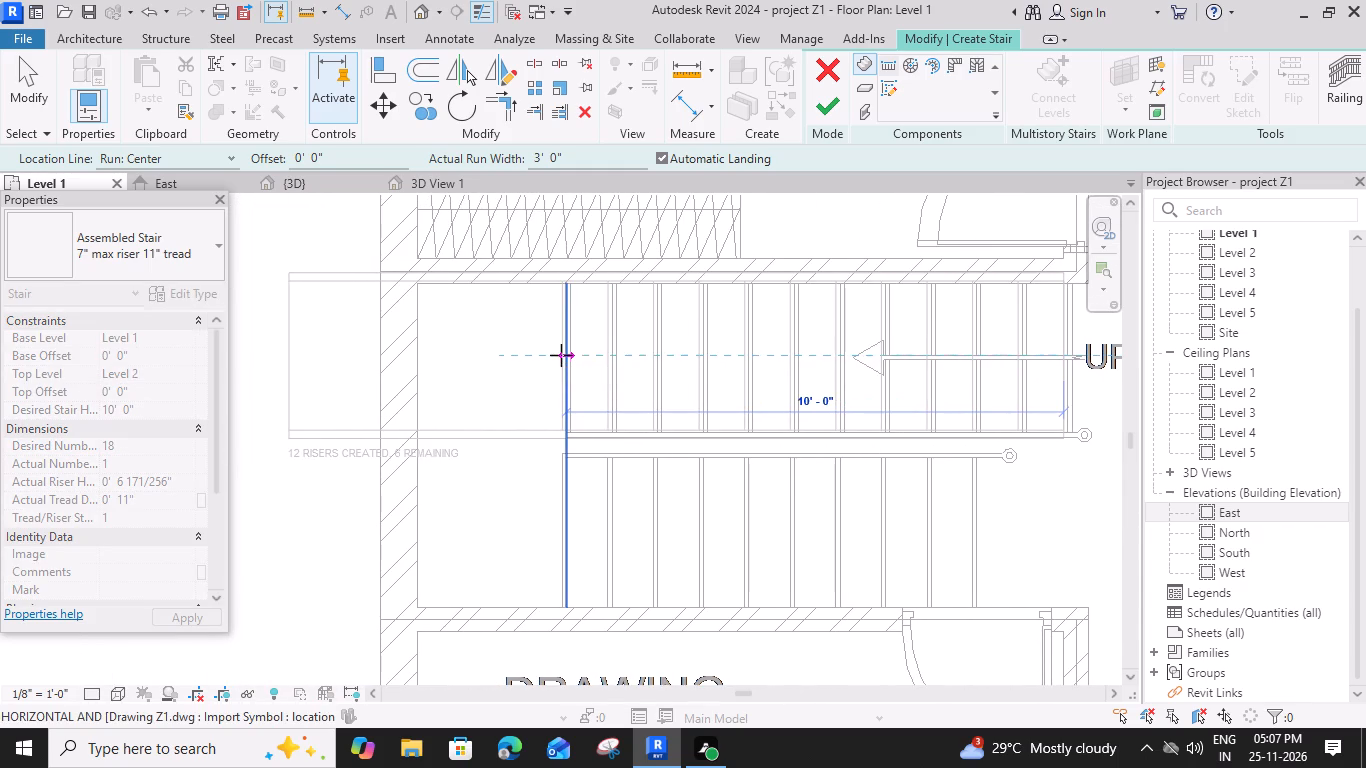
{"action": "left_click", "coordinate": [558, 542]}
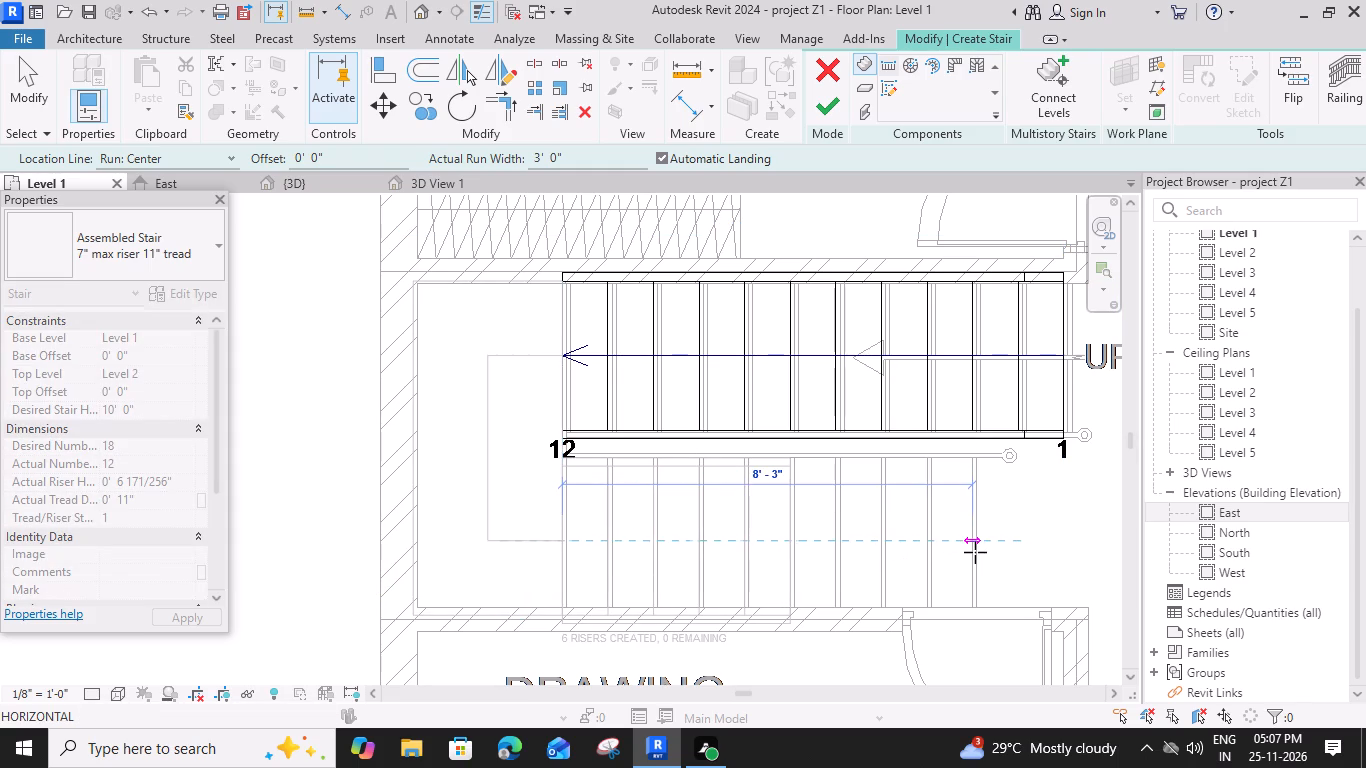
{"action": "left_click", "coordinate": [979, 552]}
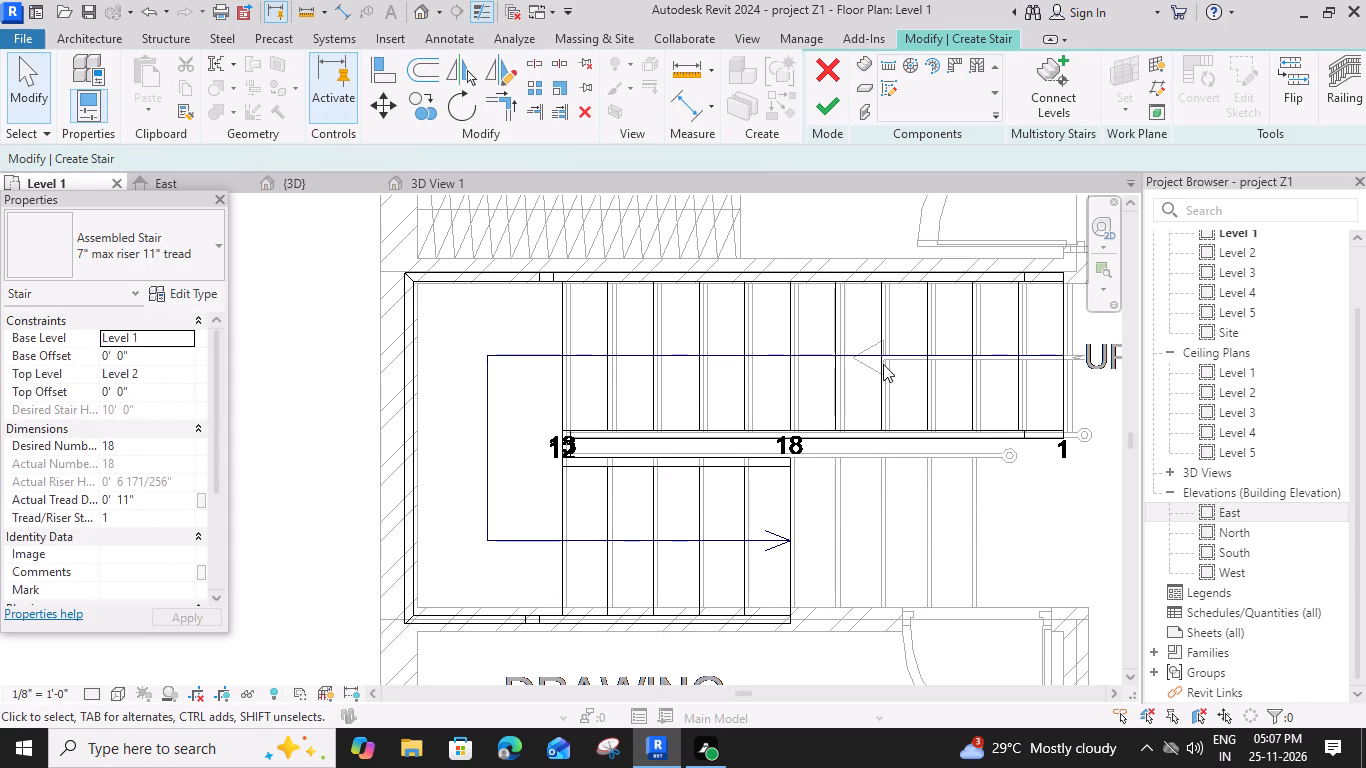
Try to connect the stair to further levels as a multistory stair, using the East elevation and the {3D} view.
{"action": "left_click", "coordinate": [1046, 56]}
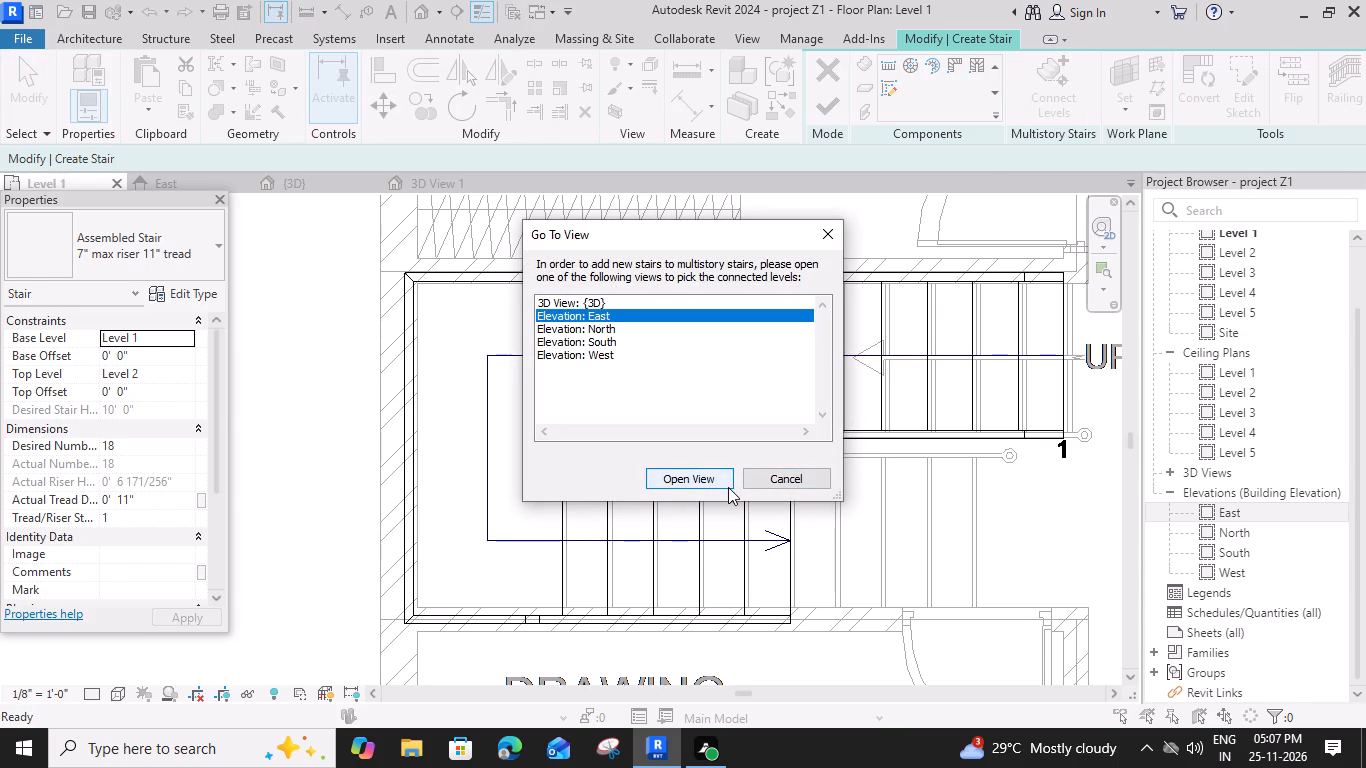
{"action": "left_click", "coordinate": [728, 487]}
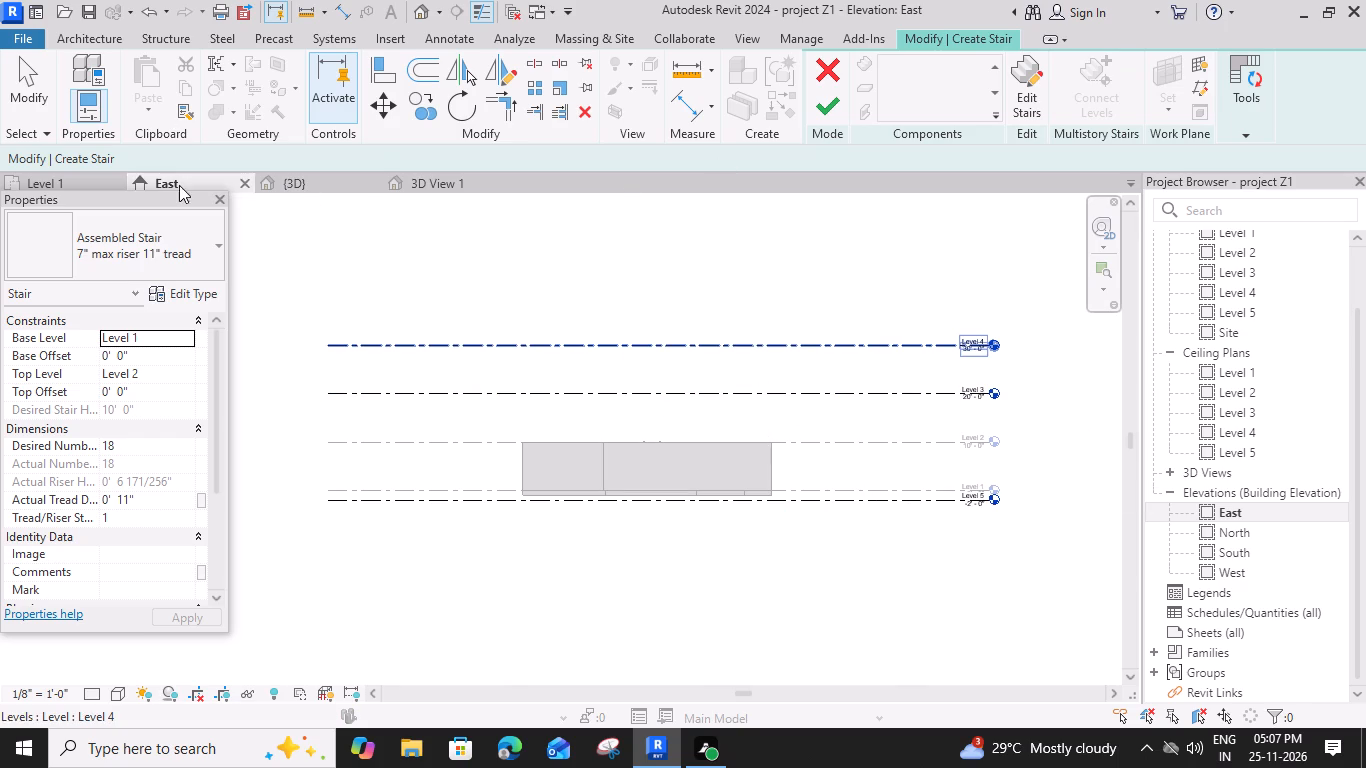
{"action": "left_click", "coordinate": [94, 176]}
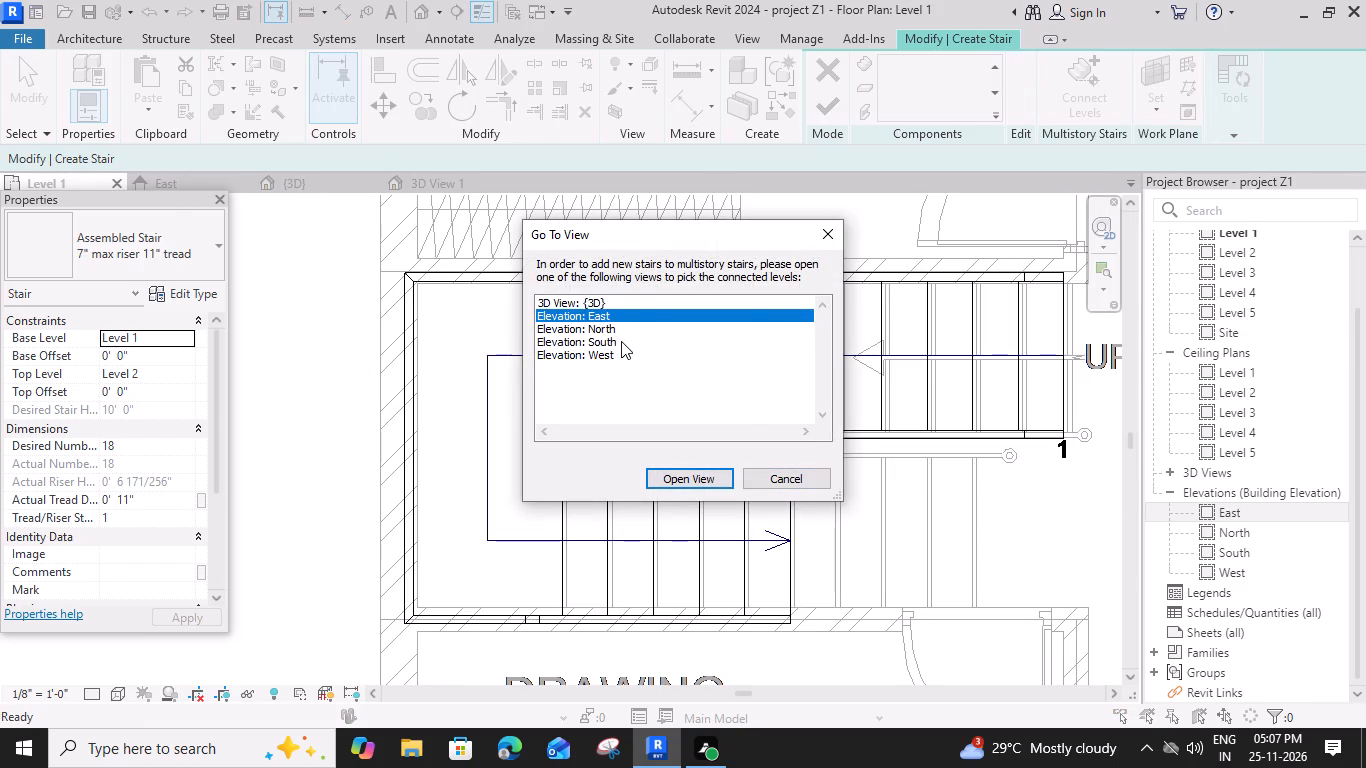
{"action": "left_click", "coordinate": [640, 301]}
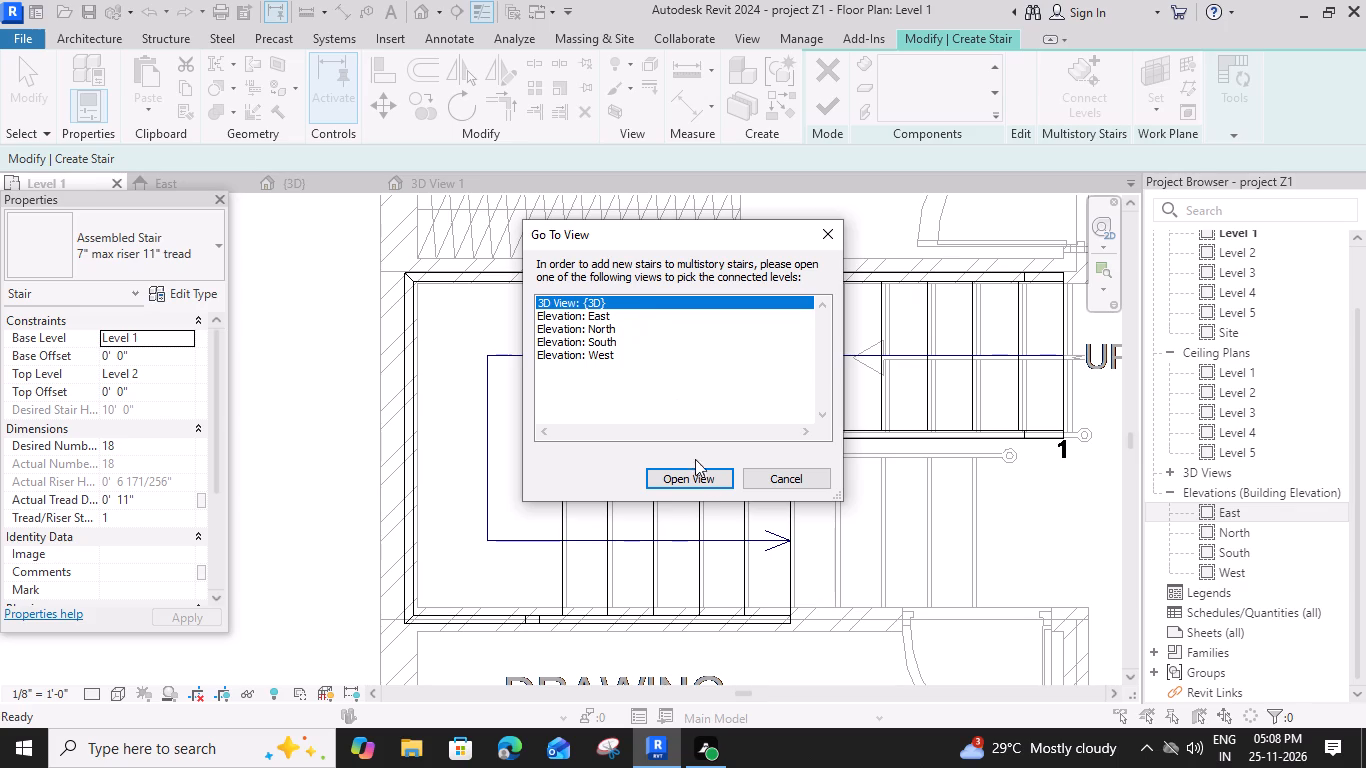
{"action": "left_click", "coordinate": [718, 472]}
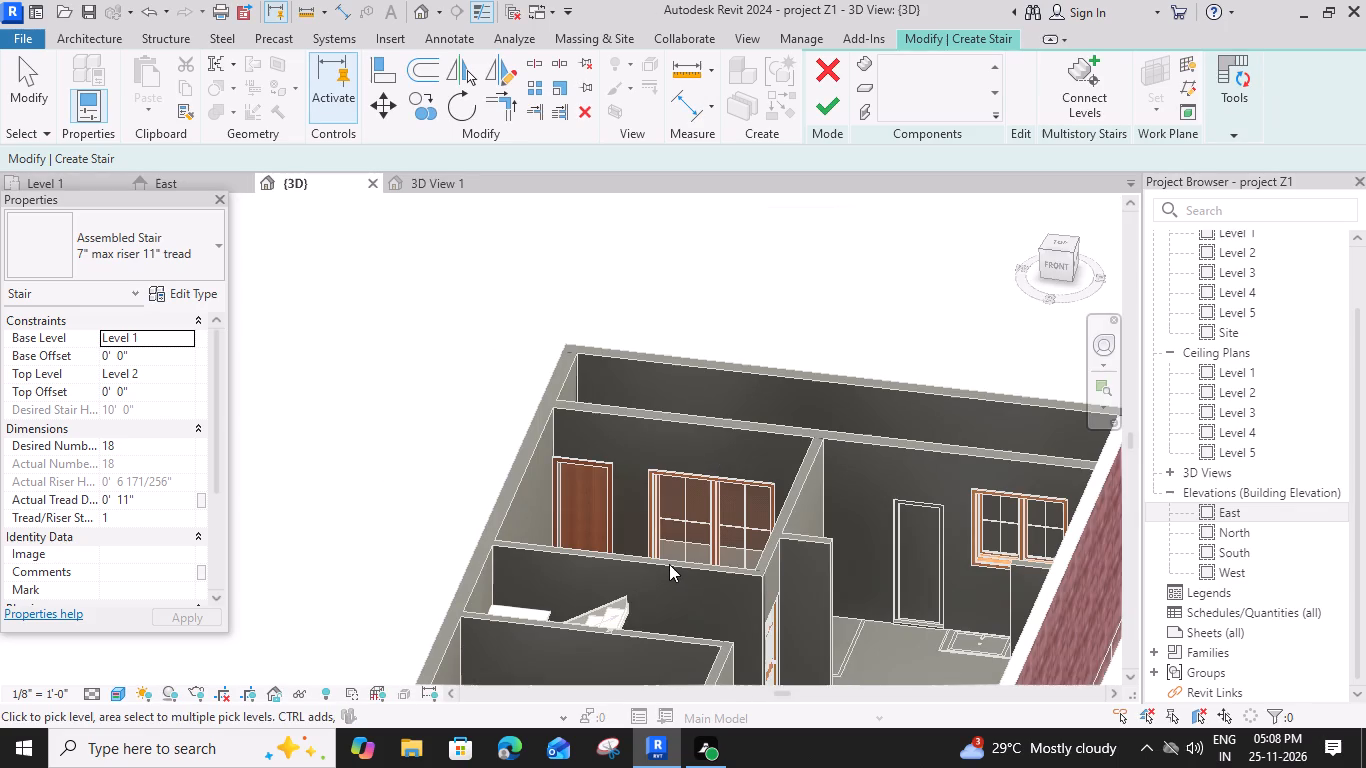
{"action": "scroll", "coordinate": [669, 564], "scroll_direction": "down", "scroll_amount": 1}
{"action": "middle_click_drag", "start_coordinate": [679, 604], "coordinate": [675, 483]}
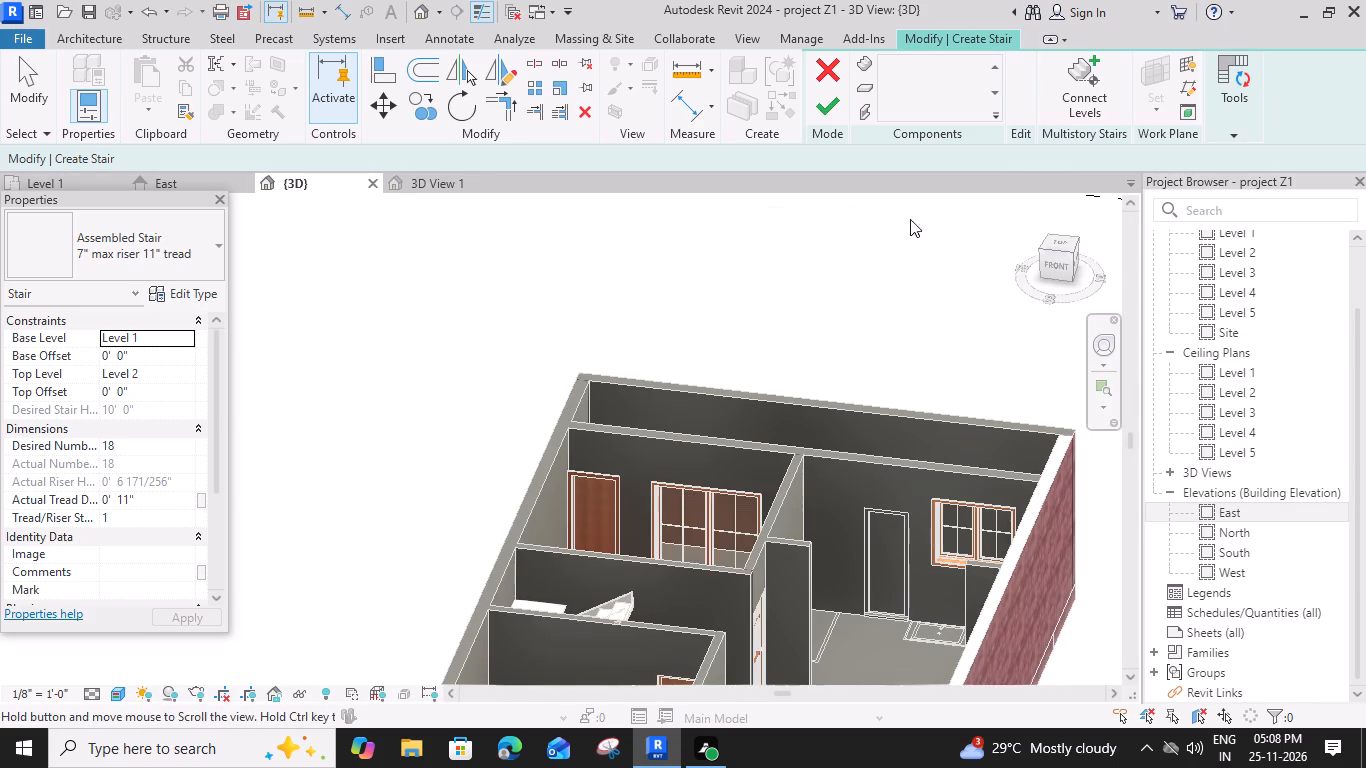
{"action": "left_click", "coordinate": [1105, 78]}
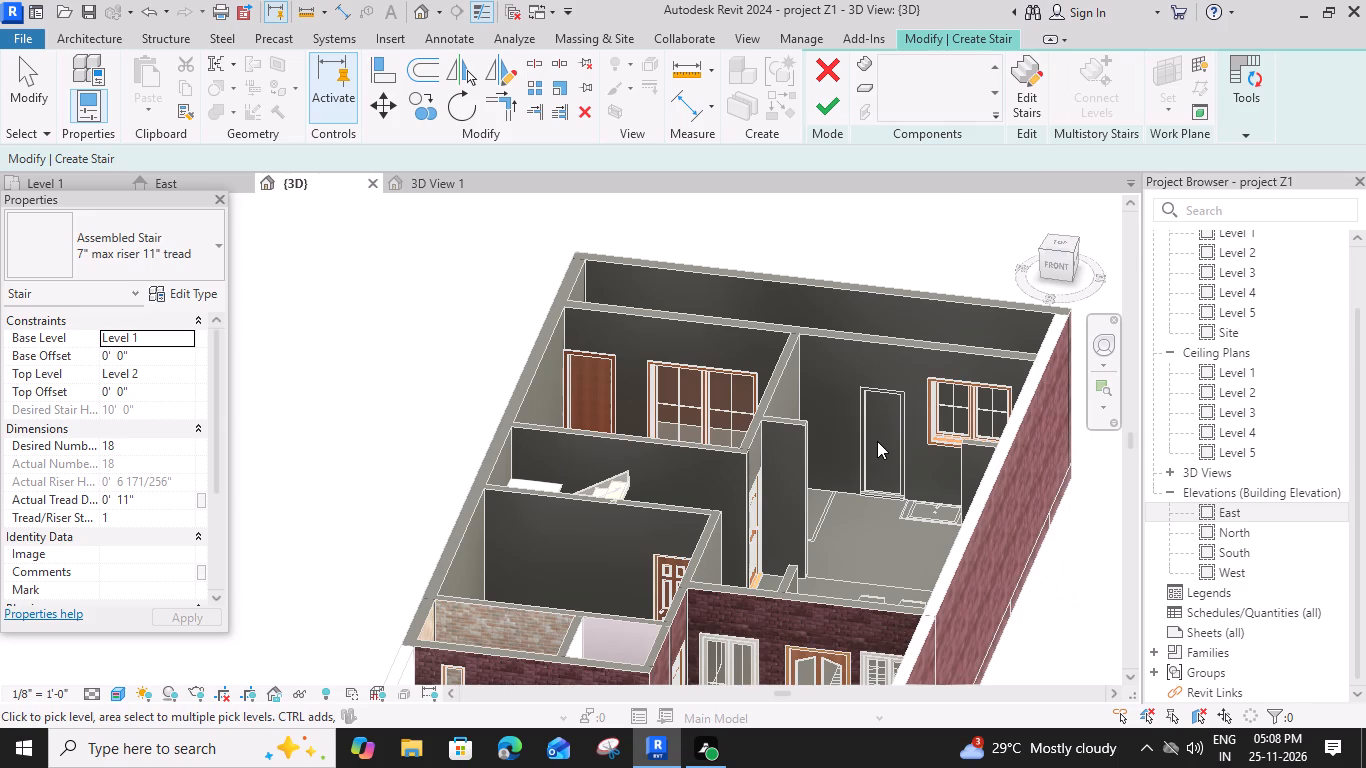
Finish the stair between Level 1 and Level 2 from the {3D} view.
{"action": "middle_click_drag", "start_coordinate": [644, 470], "coordinate": [642, 481], "text": "shift"}
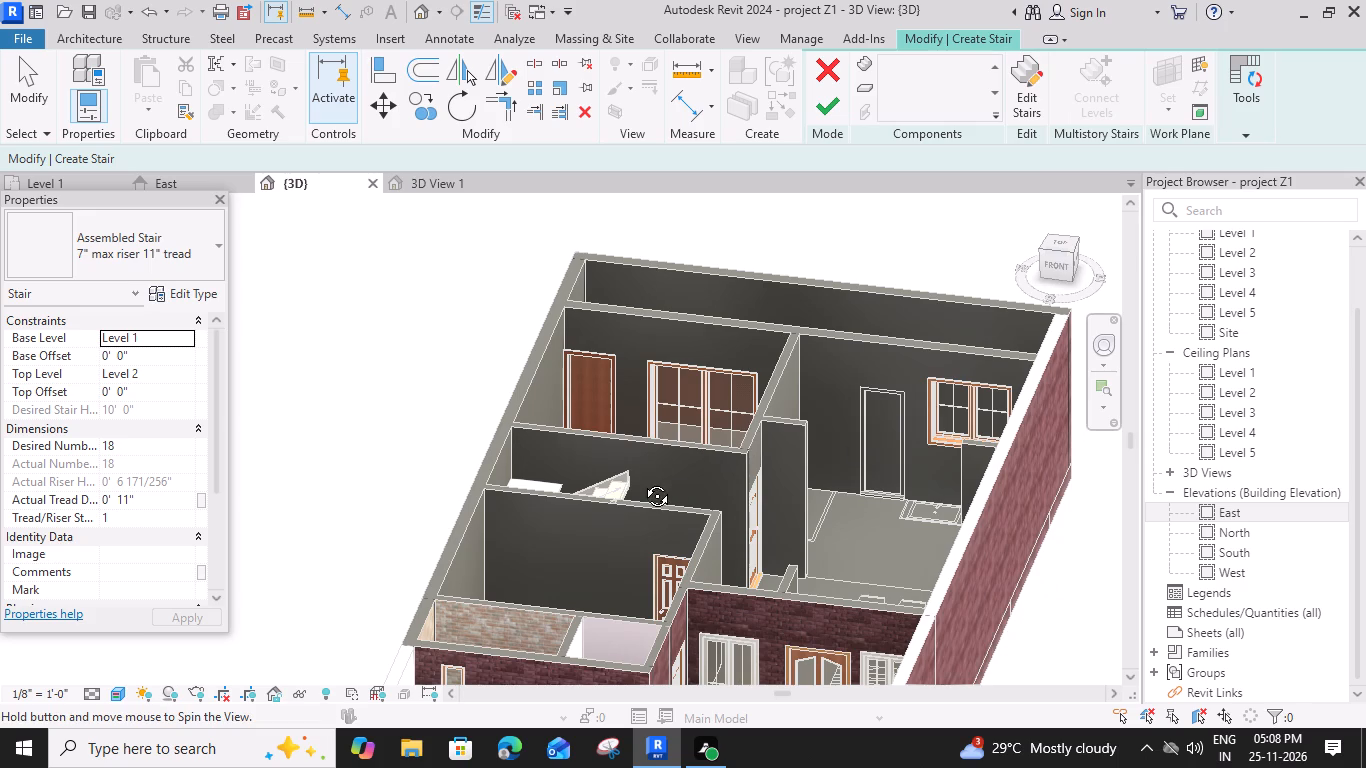
{"action": "middle_click_drag", "start_coordinate": [642, 481], "coordinate": [622, 654], "text": "shift"}
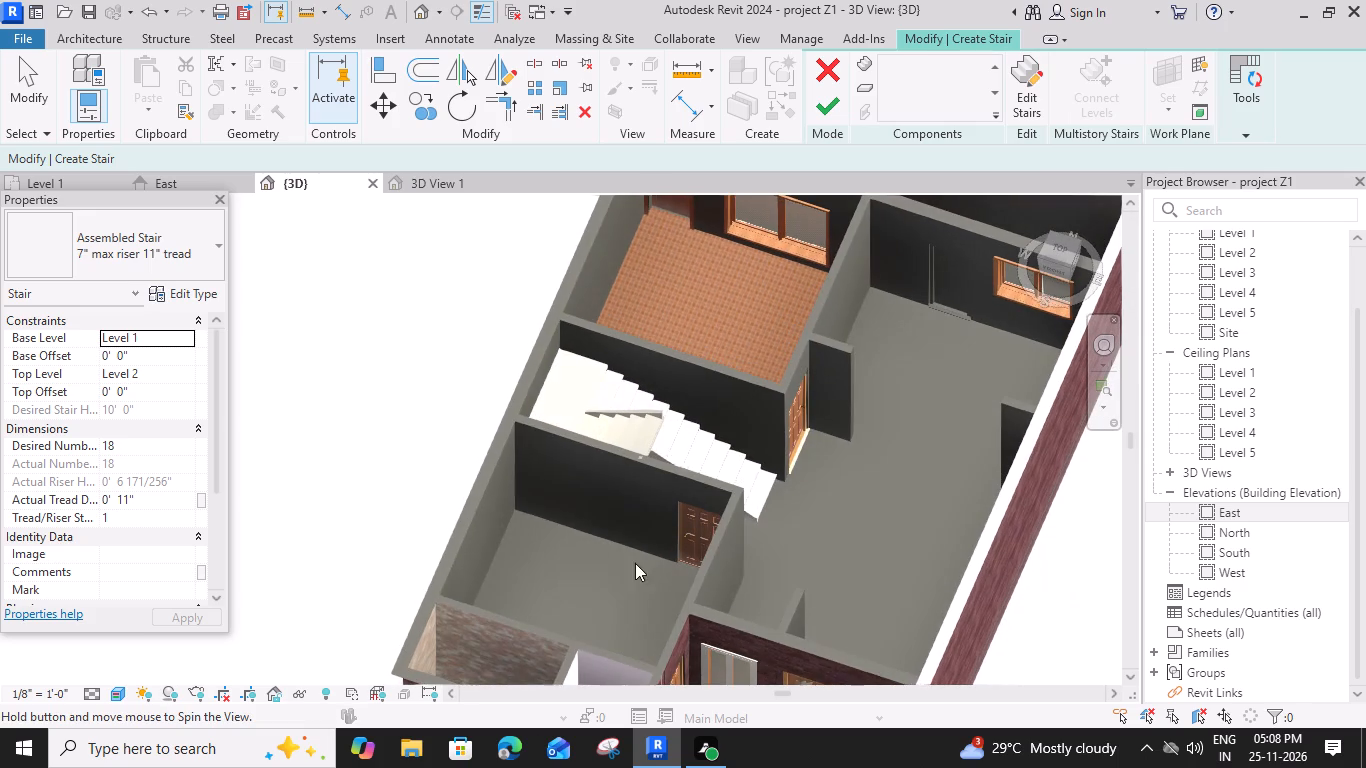
{"action": "left_click", "coordinate": [823, 98]}
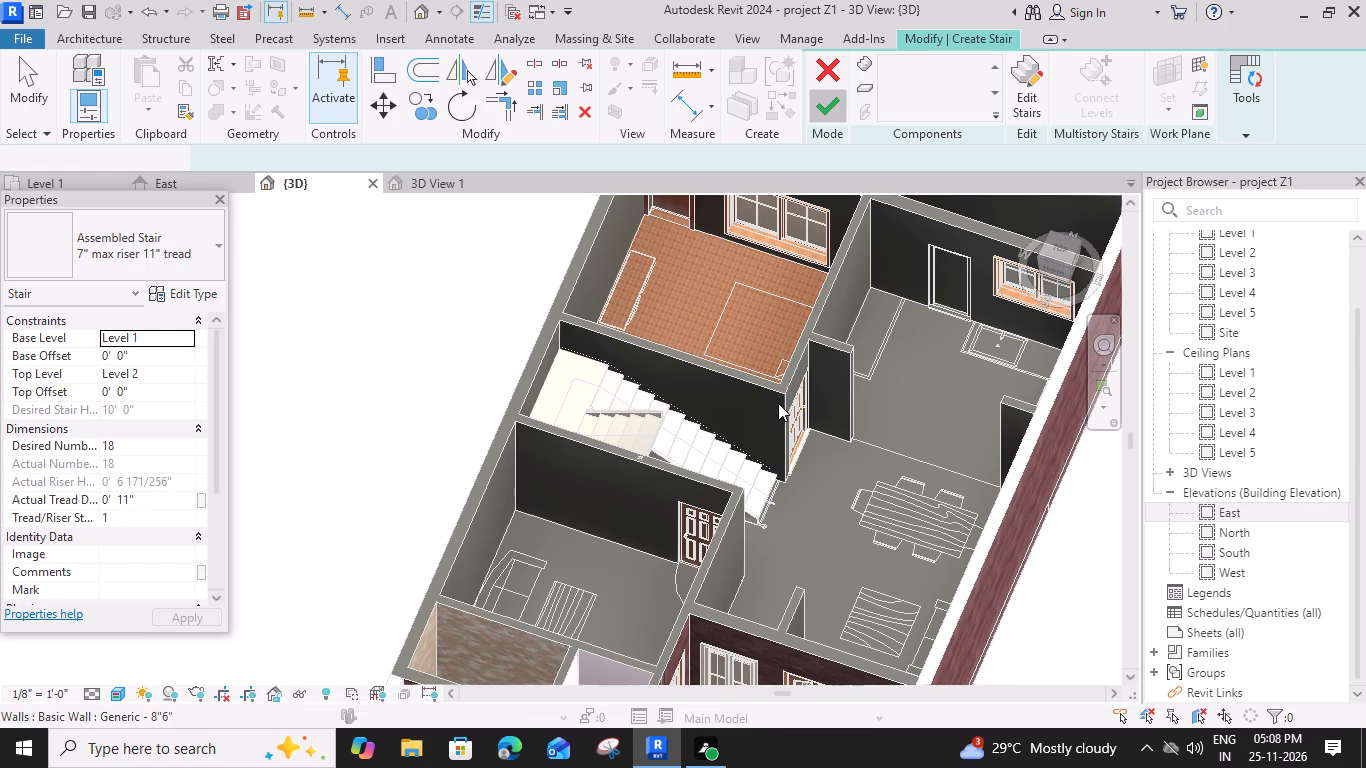
Delete the outer railing that runs along the walls of the new stair, keeping the inner railing.
{"action": "scroll", "coordinate": [745, 405], "scroll_direction": "up", "scroll_amount": 3}
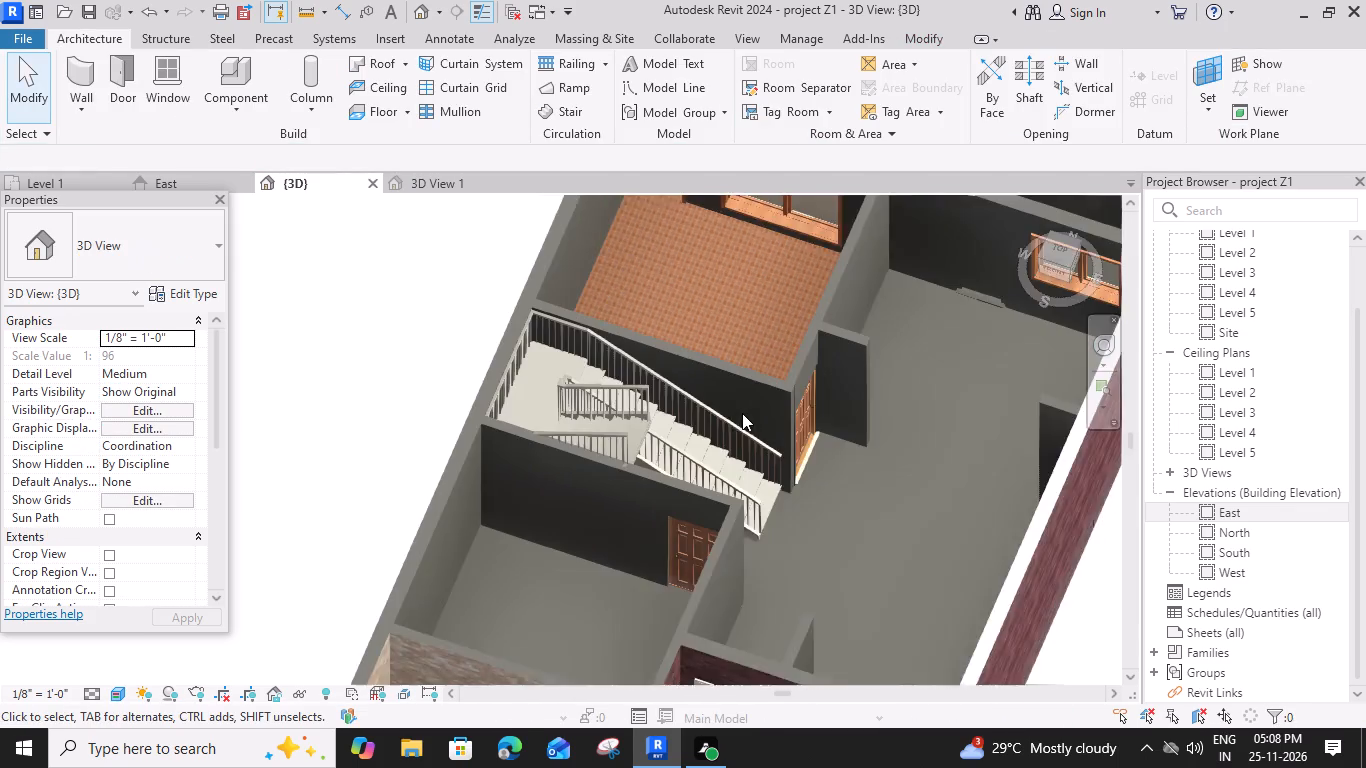
{"action": "left_click", "coordinate": [743, 440]}
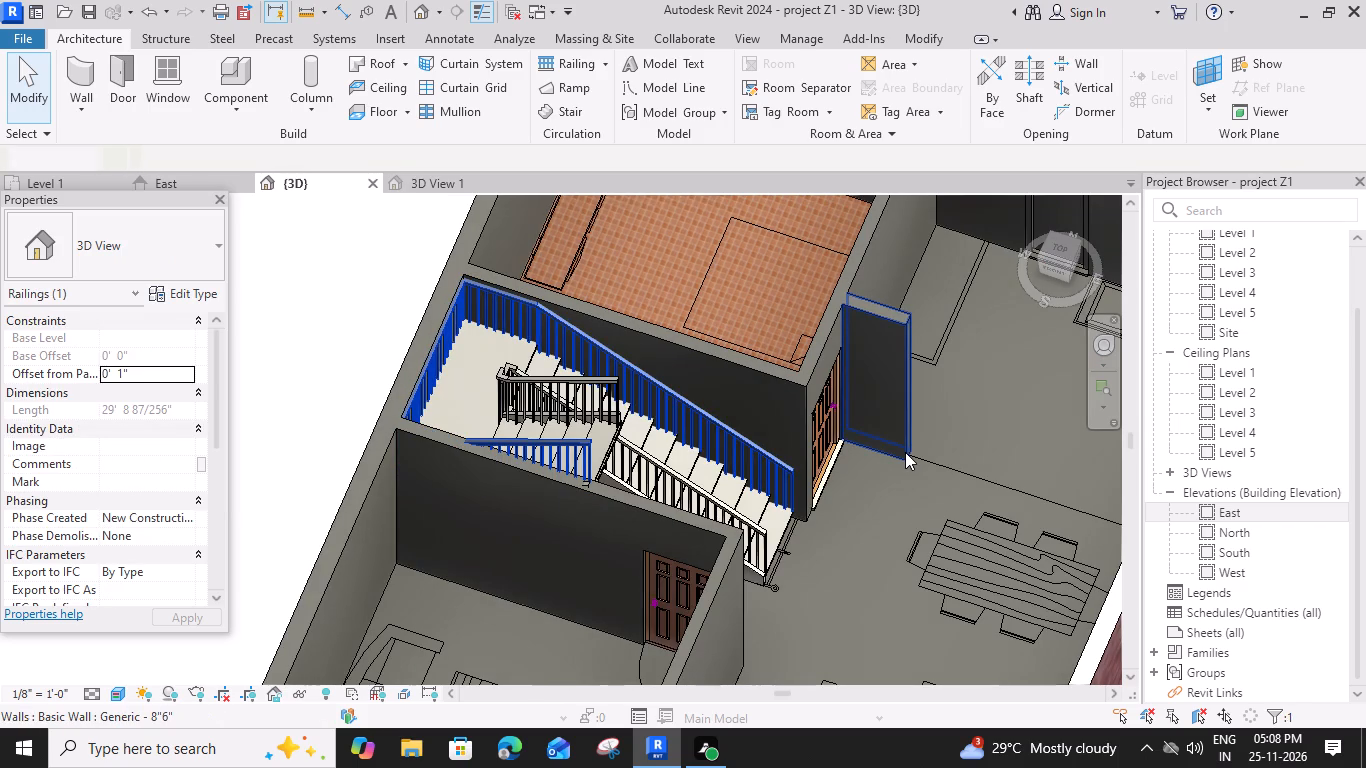
{"action": "key", "text": "Delete"}
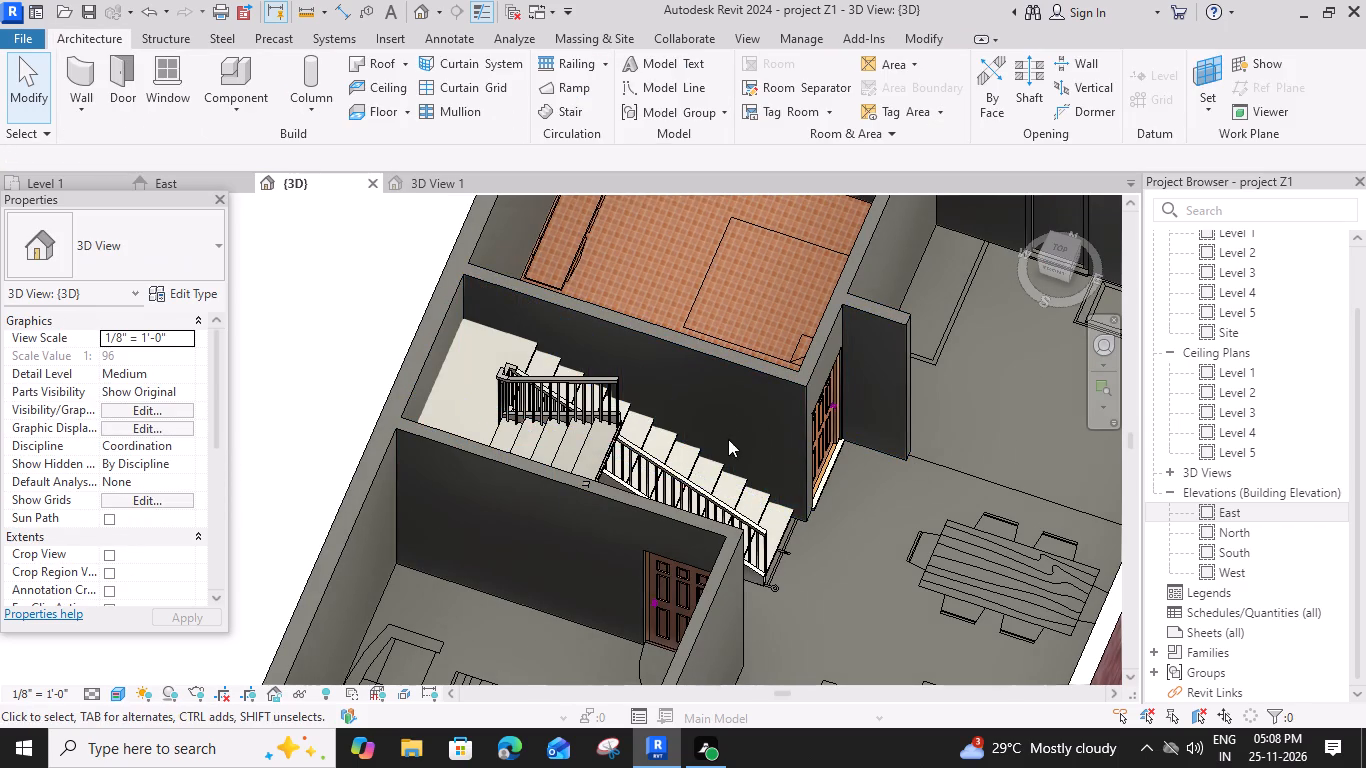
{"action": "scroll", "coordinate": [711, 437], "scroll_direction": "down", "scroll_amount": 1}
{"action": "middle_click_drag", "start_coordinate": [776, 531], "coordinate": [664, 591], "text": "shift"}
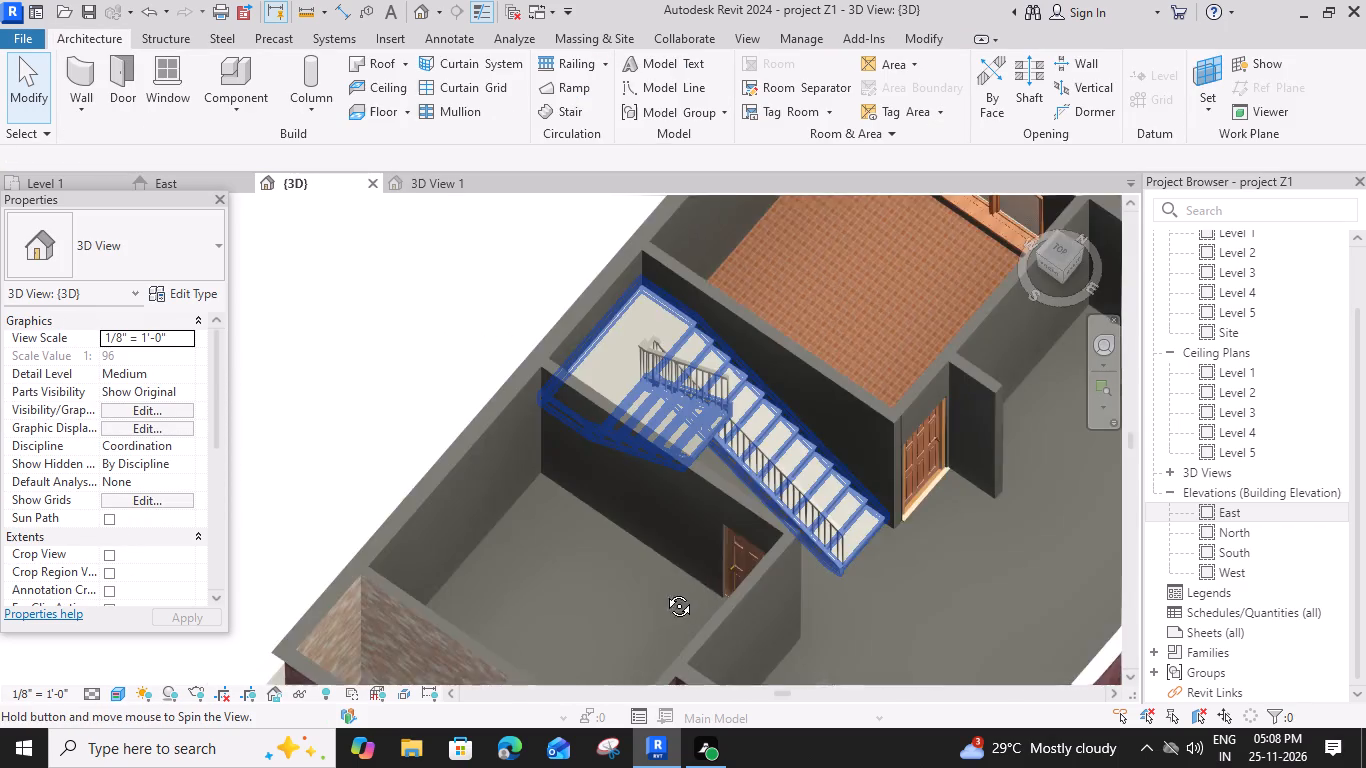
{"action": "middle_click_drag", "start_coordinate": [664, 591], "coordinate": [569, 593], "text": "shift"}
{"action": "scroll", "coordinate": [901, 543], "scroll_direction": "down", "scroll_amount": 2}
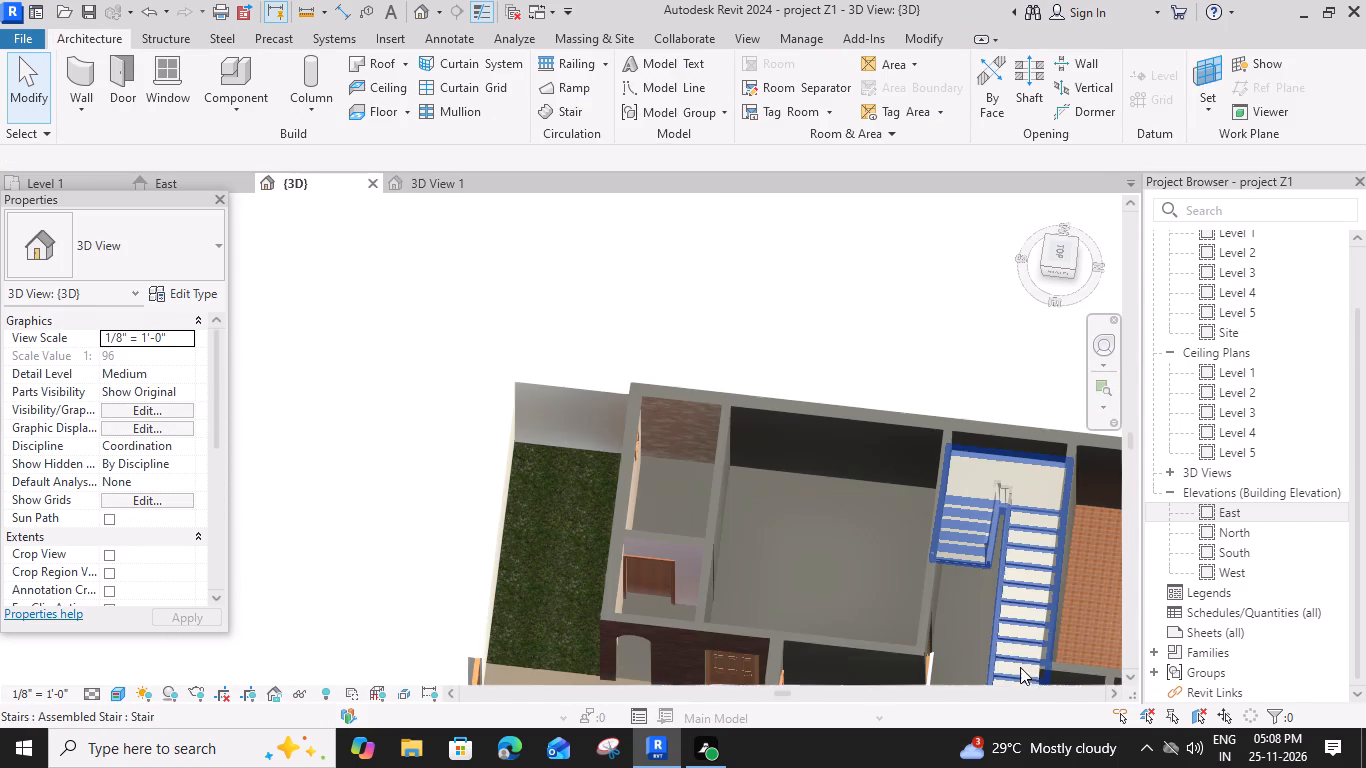
Examine the finished stair, its remaining inner railing and the surrounding rooms from several angles in the 3D view.
{"action": "middle_click_drag", "start_coordinate": [1006, 629], "coordinate": [863, 558]}
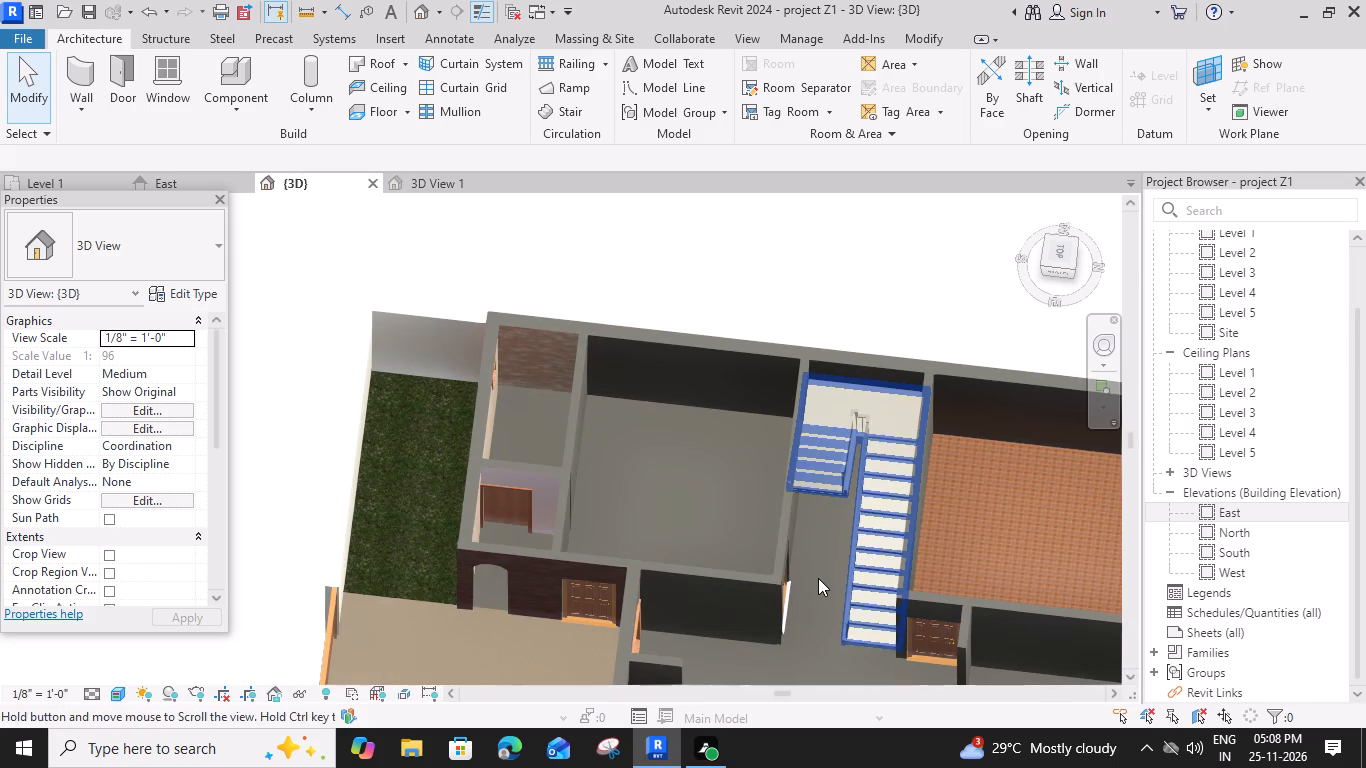
{"action": "middle_click_drag", "start_coordinate": [816, 578], "coordinate": [816, 420], "text": "shift"}
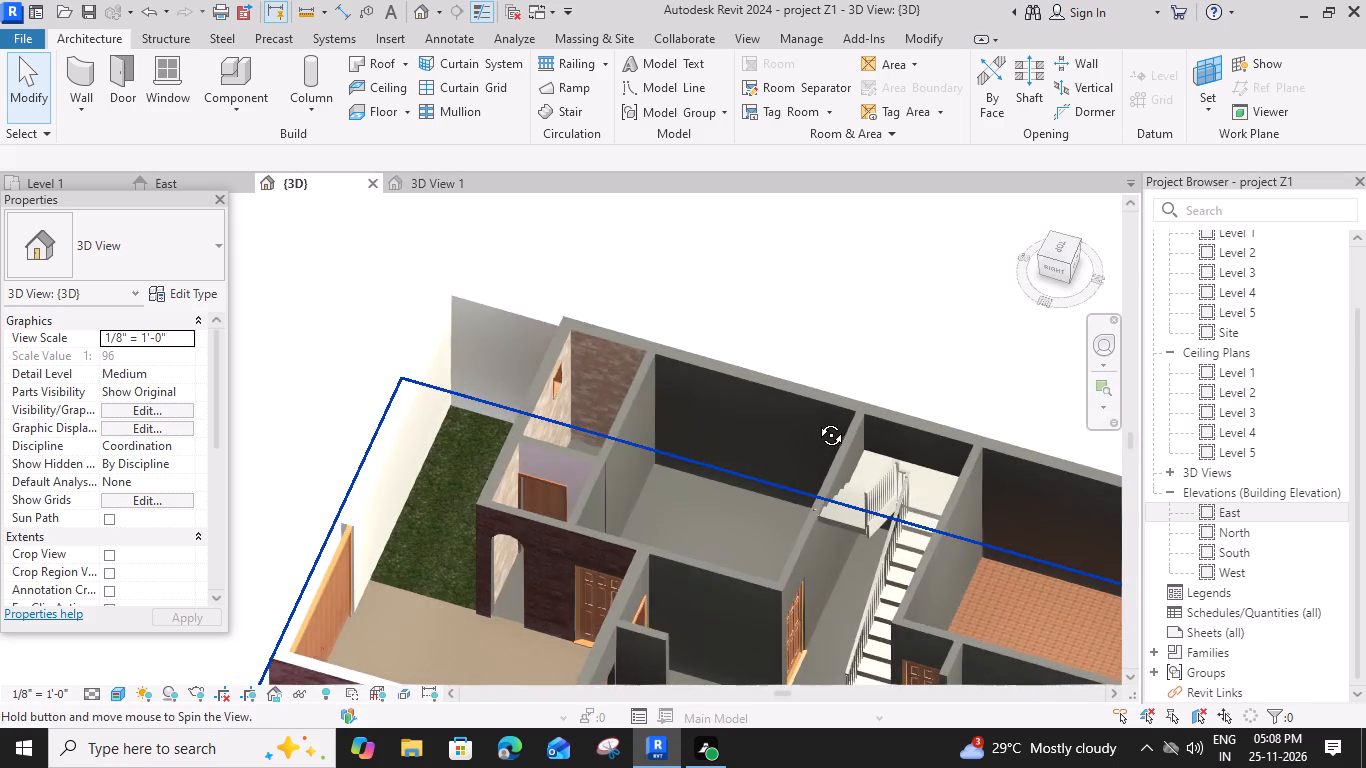
{"action": "middle_click_drag", "start_coordinate": [816, 420], "coordinate": [778, 359], "text": "shift"}
{"action": "scroll", "coordinate": [843, 543], "scroll_direction": "up", "scroll_amount": 8}
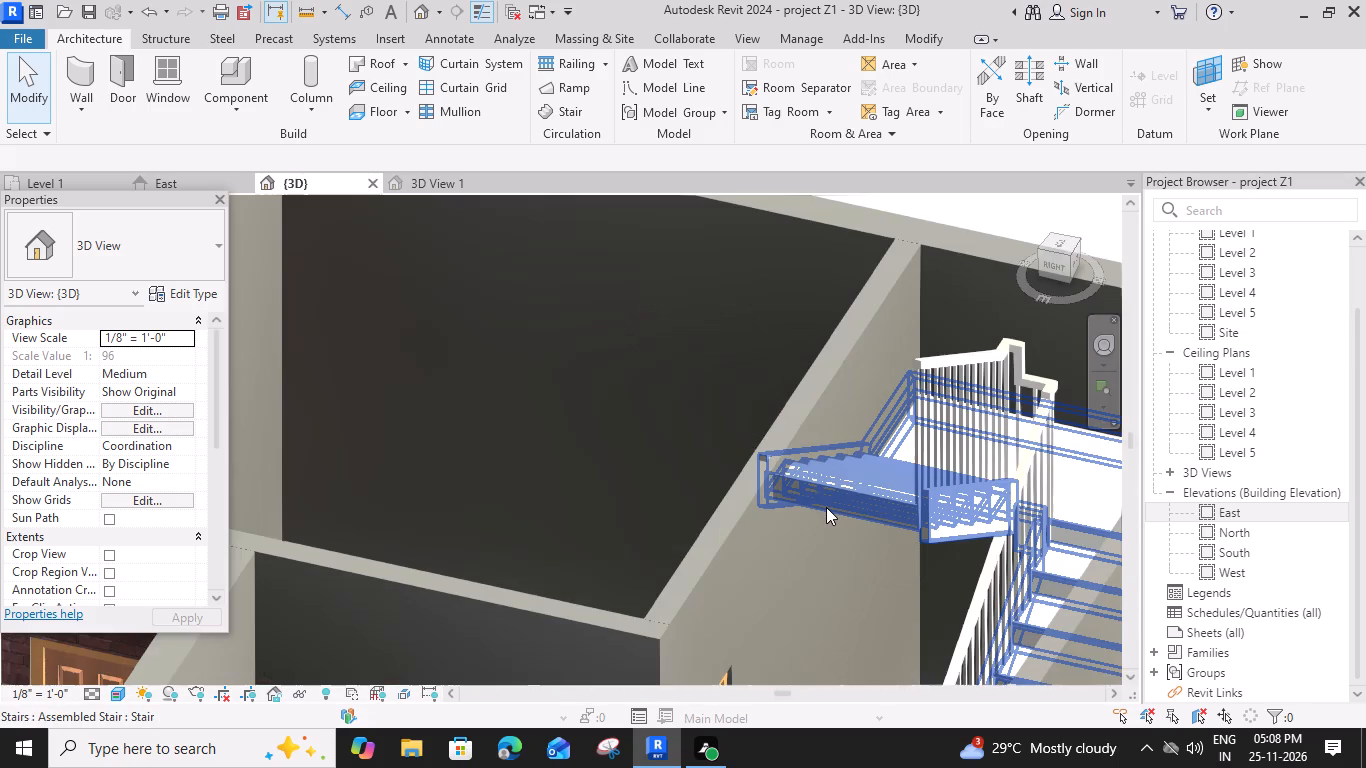
{"action": "scroll", "coordinate": [824, 585], "scroll_direction": "down", "scroll_amount": 4}
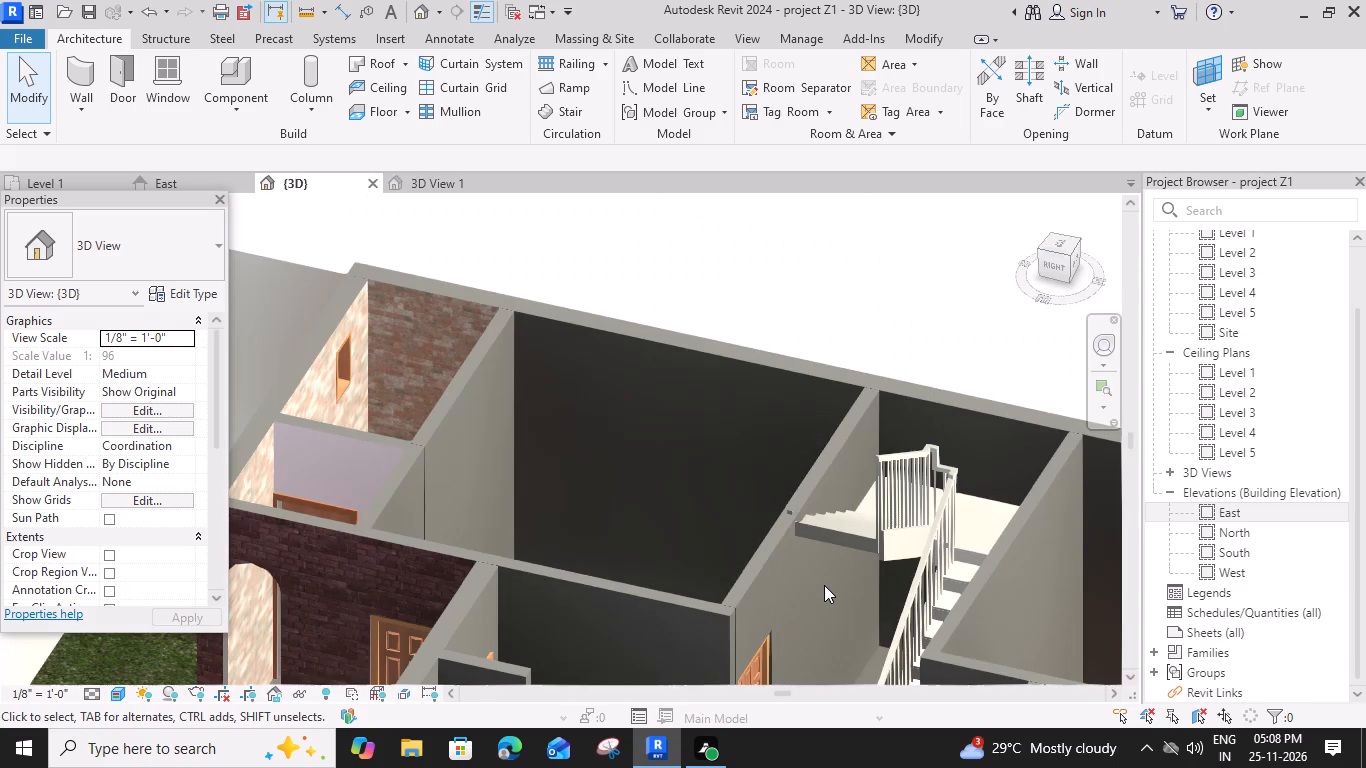
{"action": "scroll", "coordinate": [824, 583], "scroll_direction": "down", "scroll_amount": 3}
{"action": "scroll", "coordinate": [401, 586], "scroll_direction": "down", "scroll_amount": 3}
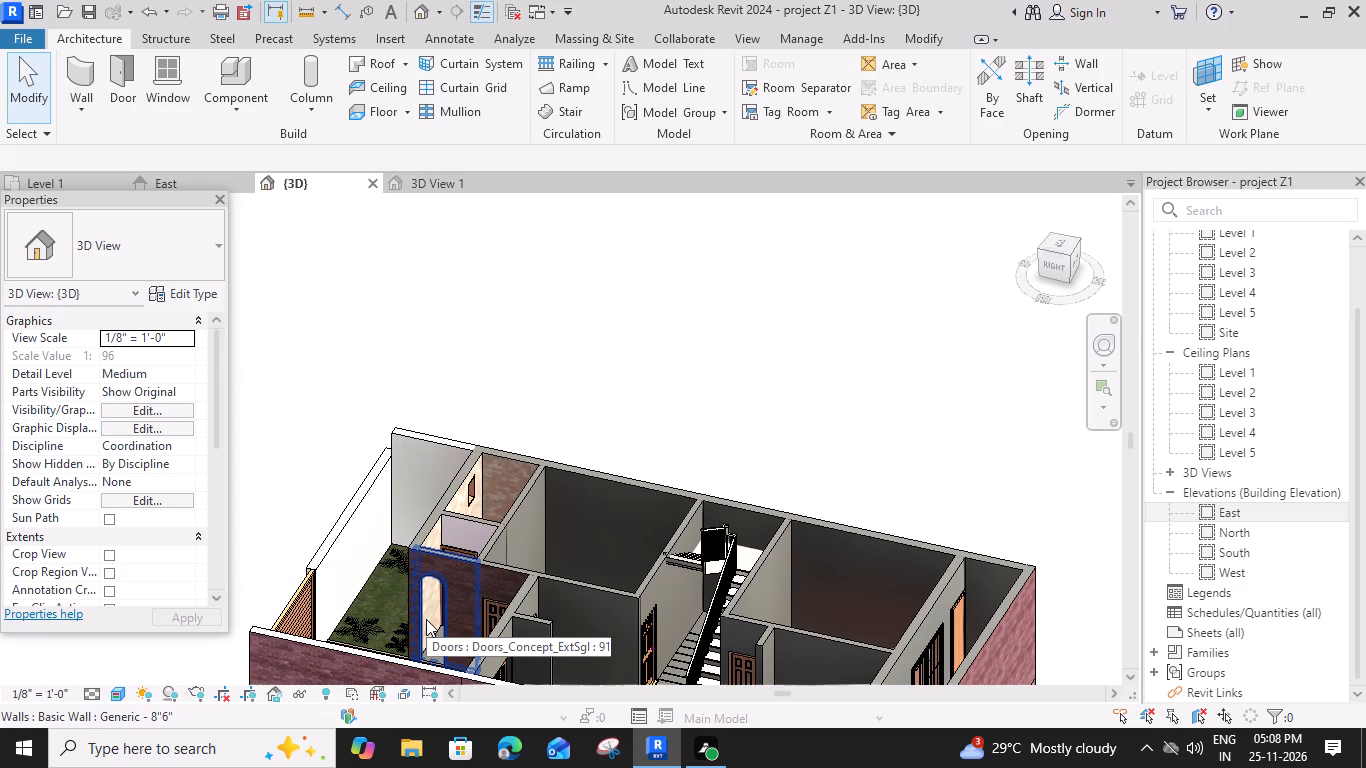
{"action": "scroll", "coordinate": [514, 531], "scroll_direction": "down", "scroll_amount": 2}
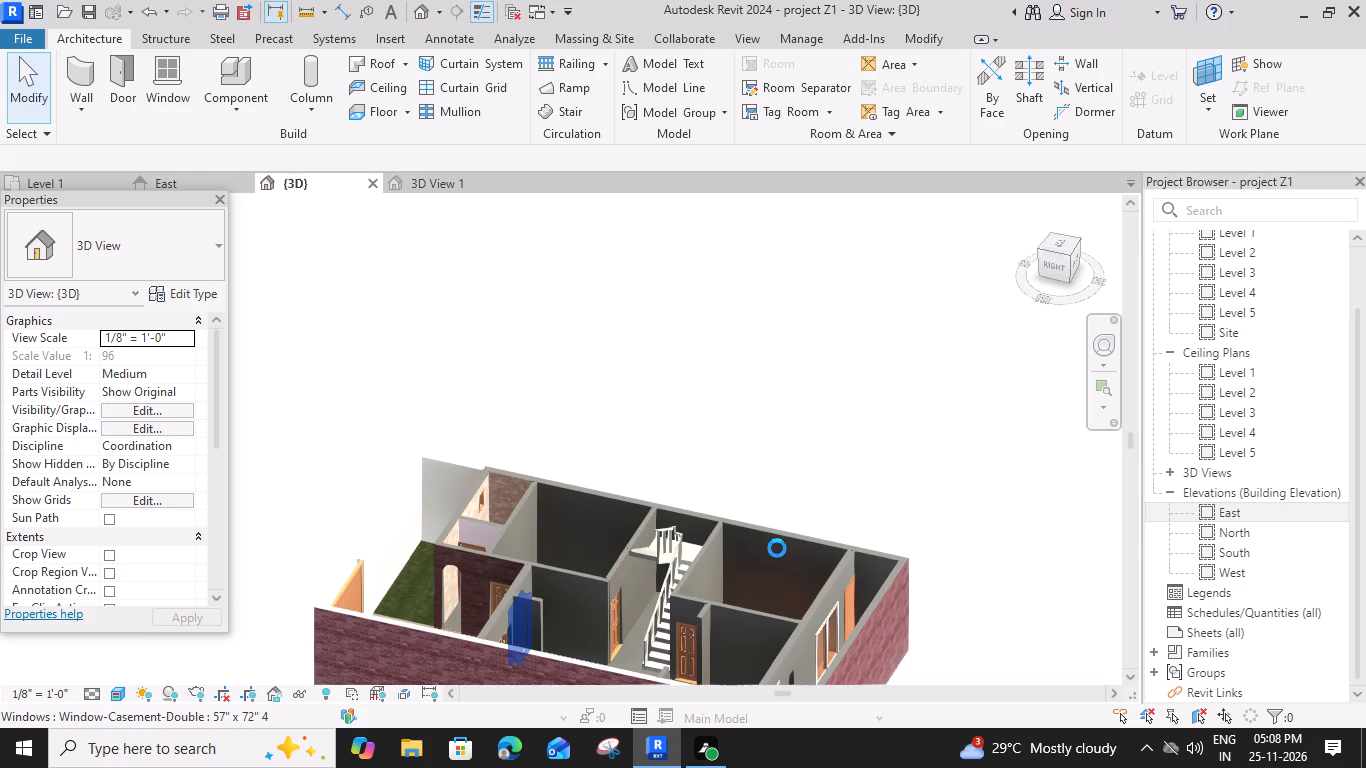
{"action": "key", "text": "Escape"}
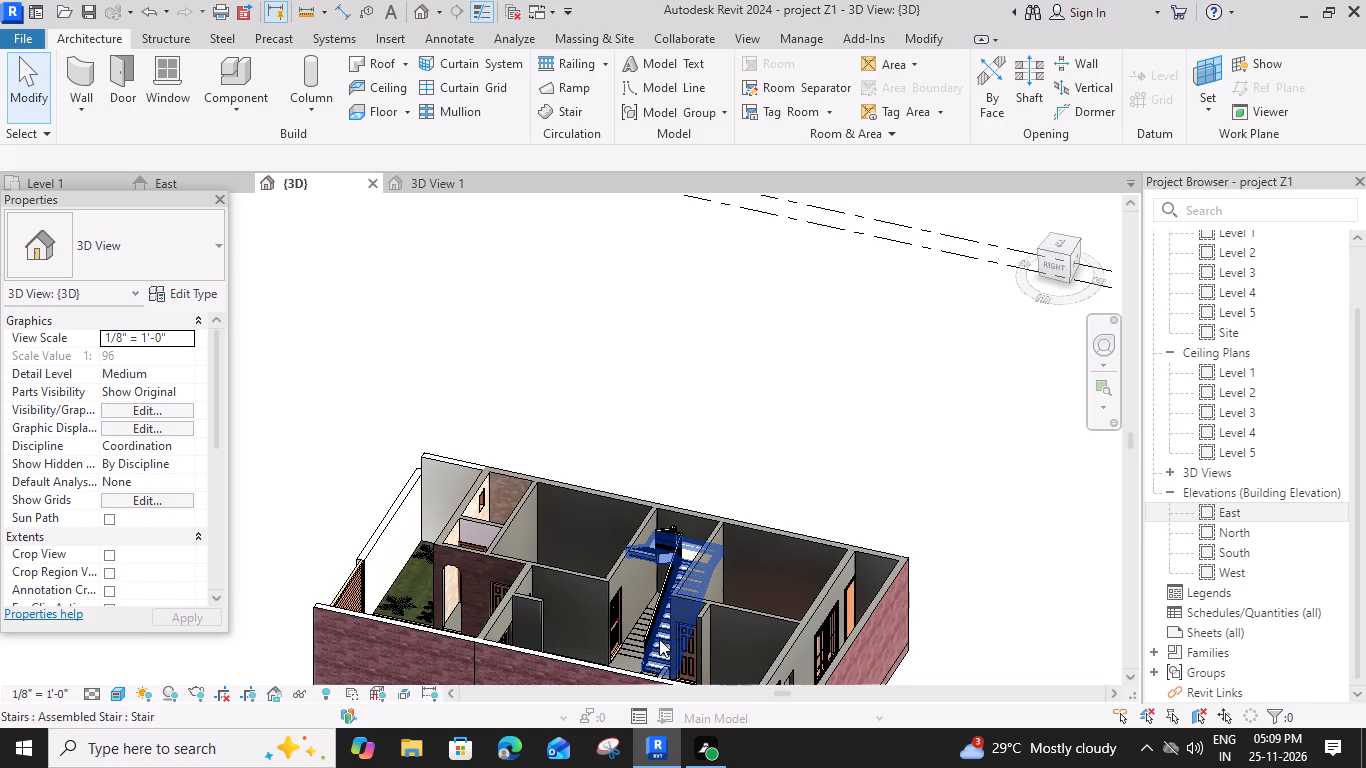
{"action": "middle_click_drag", "start_coordinate": [655, 639], "coordinate": [845, 602], "text": "shift"}
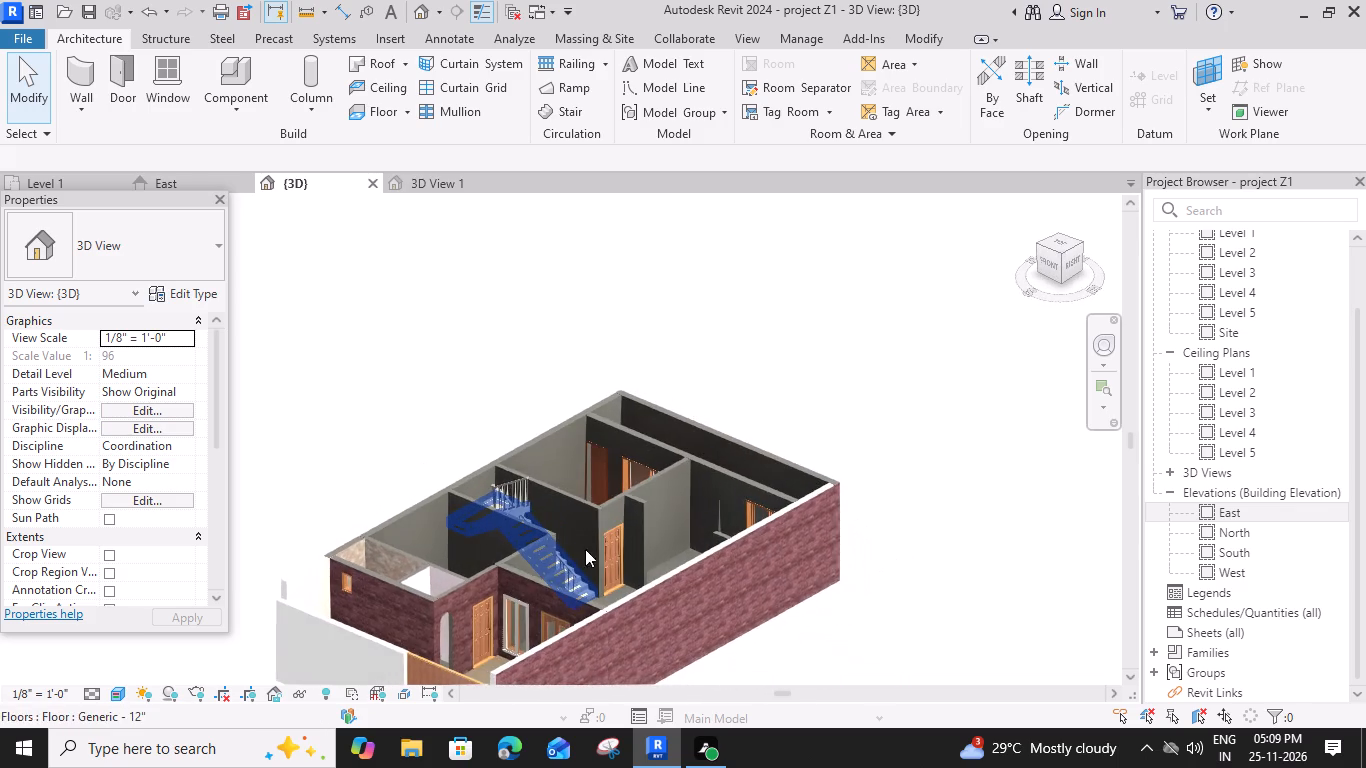
{"action": "middle_click_drag", "start_coordinate": [521, 548], "coordinate": [572, 517], "text": "shift"}
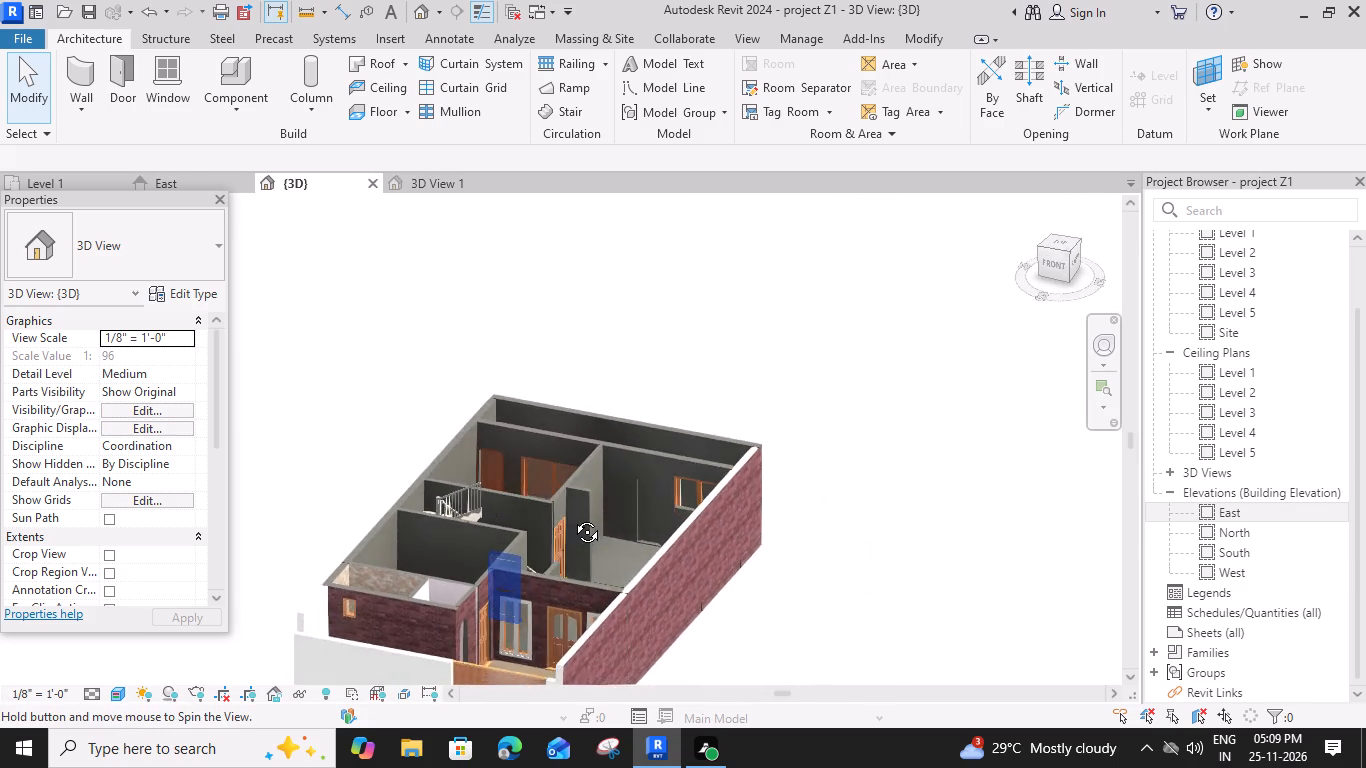
{"action": "middle_click_drag", "start_coordinate": [572, 517], "coordinate": [573, 493], "text": "shift"}
{"action": "scroll", "coordinate": [597, 586], "scroll_direction": "up", "scroll_amount": 2}
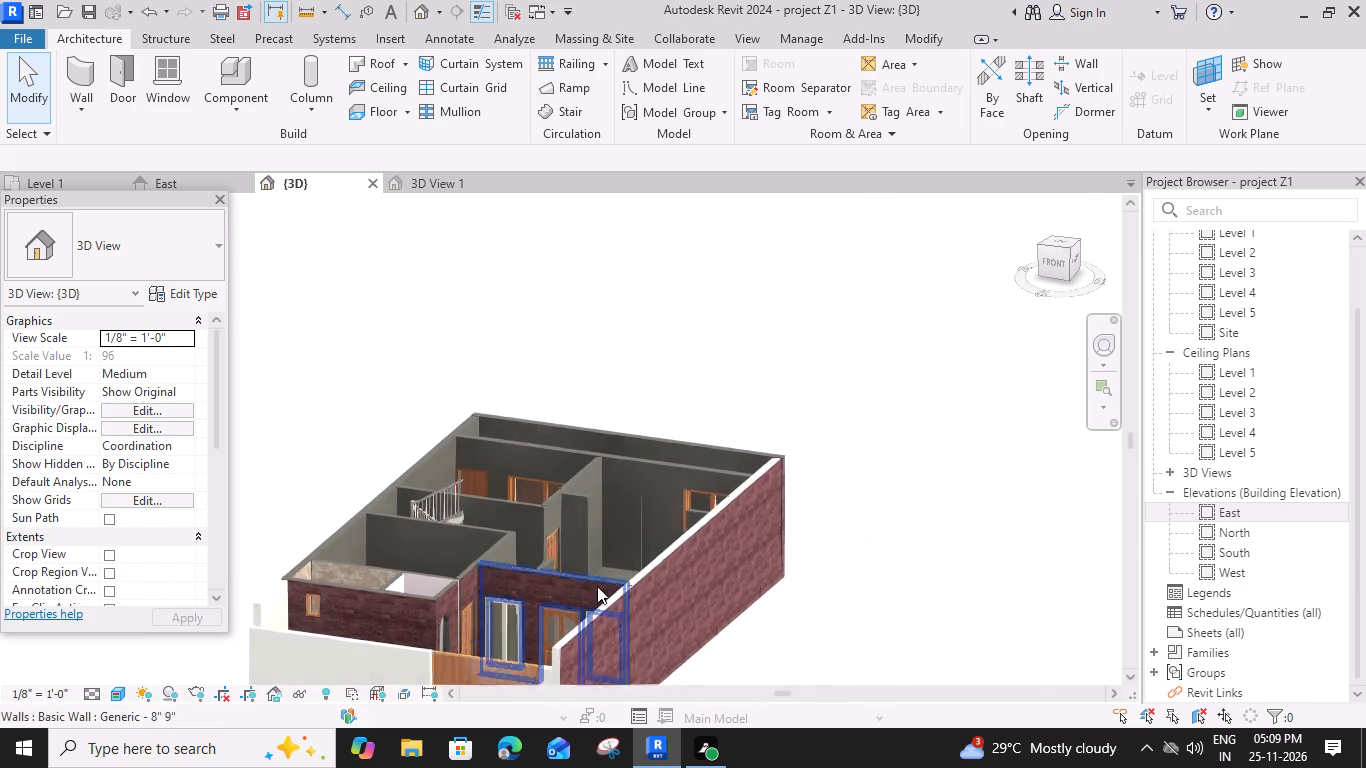
{"action": "scroll", "coordinate": [429, 579], "scroll_direction": "up", "scroll_amount": 2}
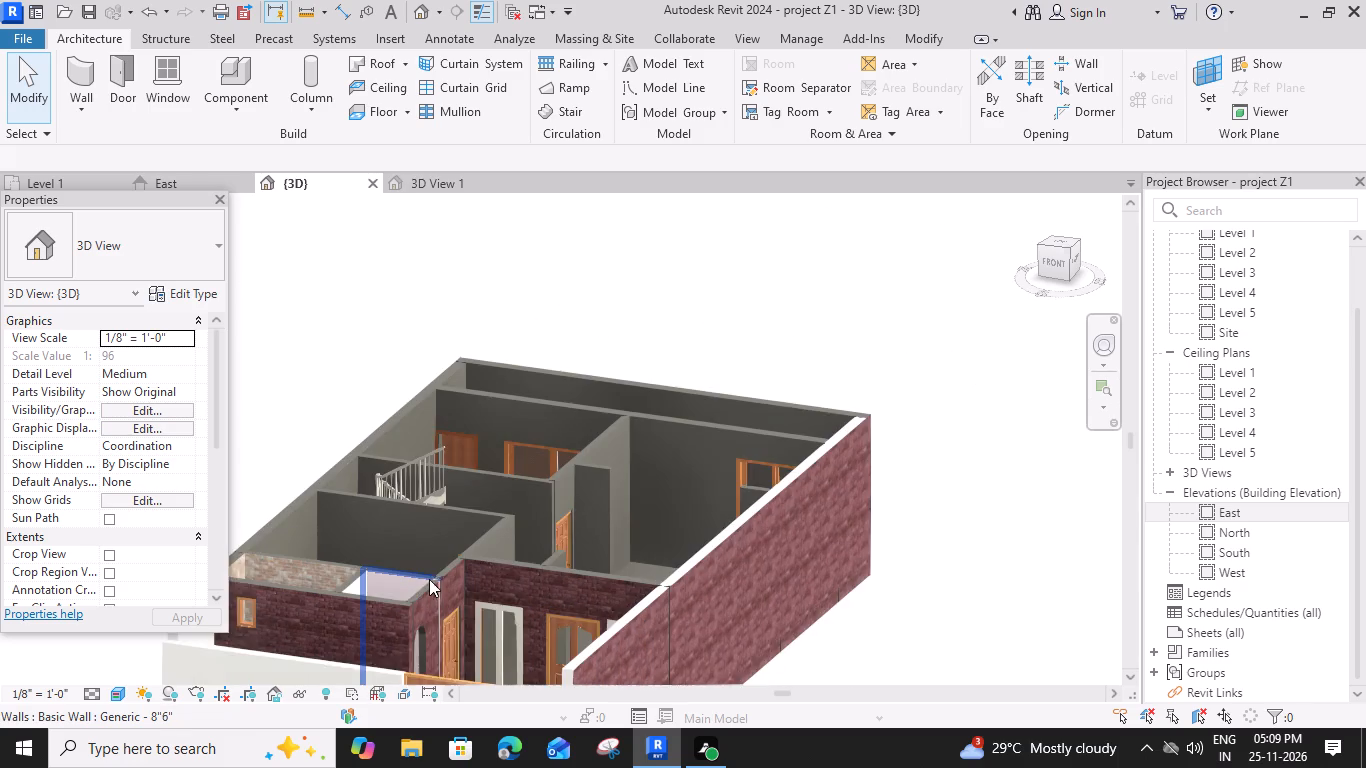
{"action": "middle_click_drag", "start_coordinate": [479, 525], "coordinate": [466, 664]}
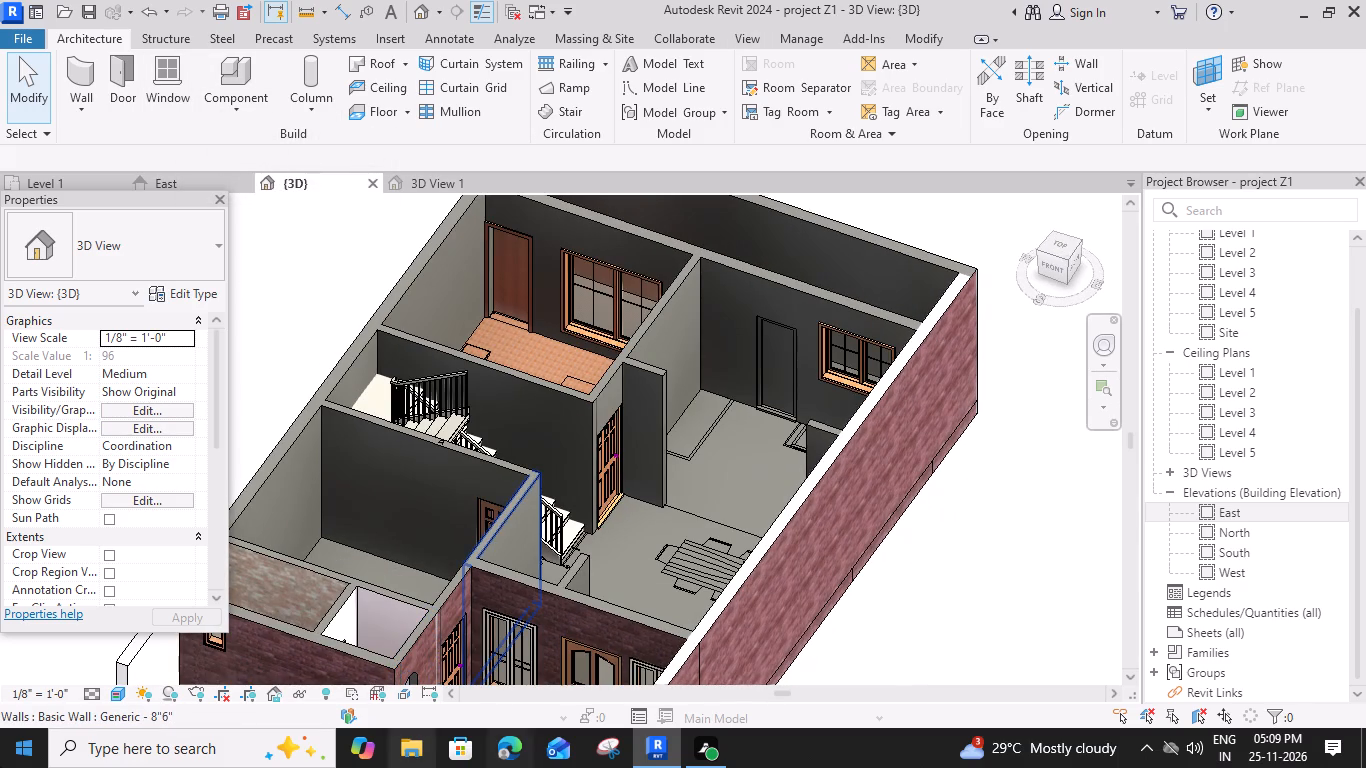
Look through the project materials for a wall finish and inspect the appearance of Copper.
{"action": "left_click", "coordinate": [801, 41]}
{"action": "left_click", "coordinate": [72, 84]}
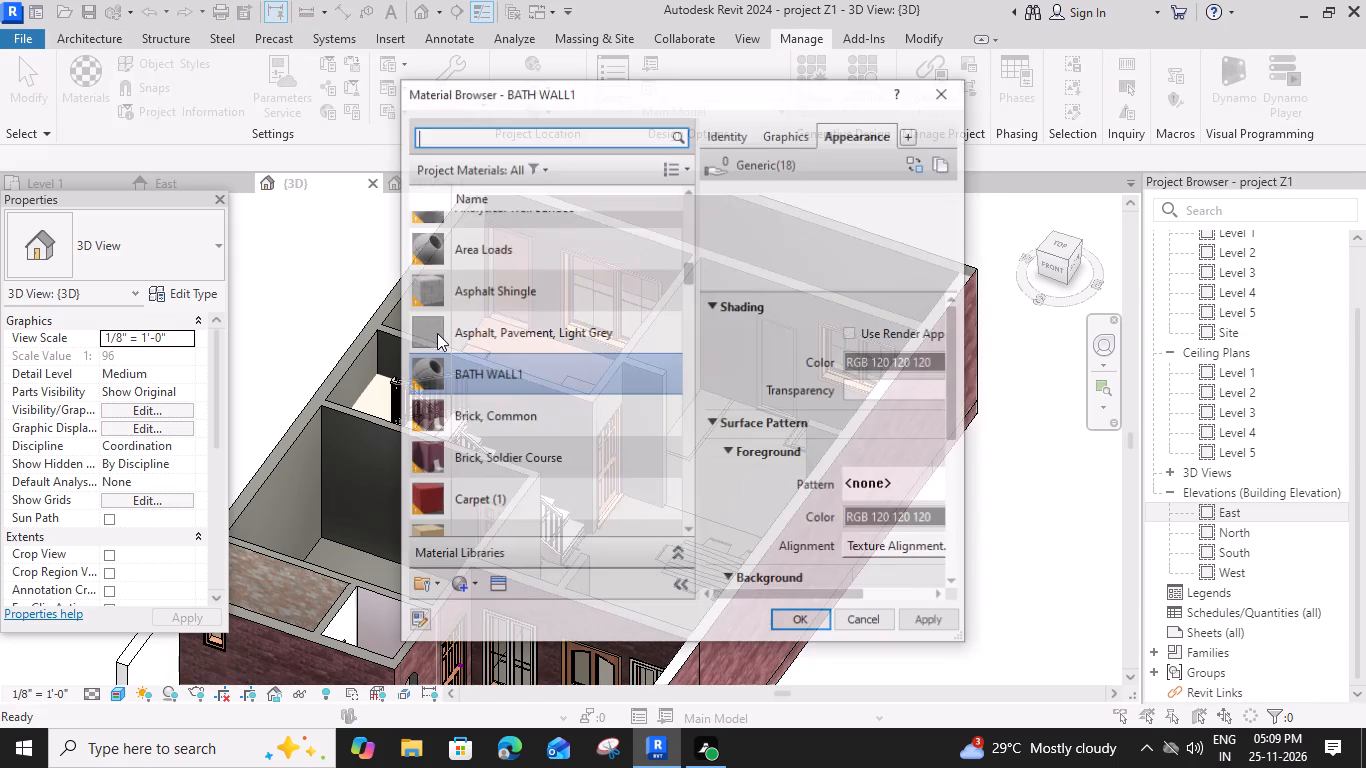
{"action": "left_click", "coordinate": [502, 582]}
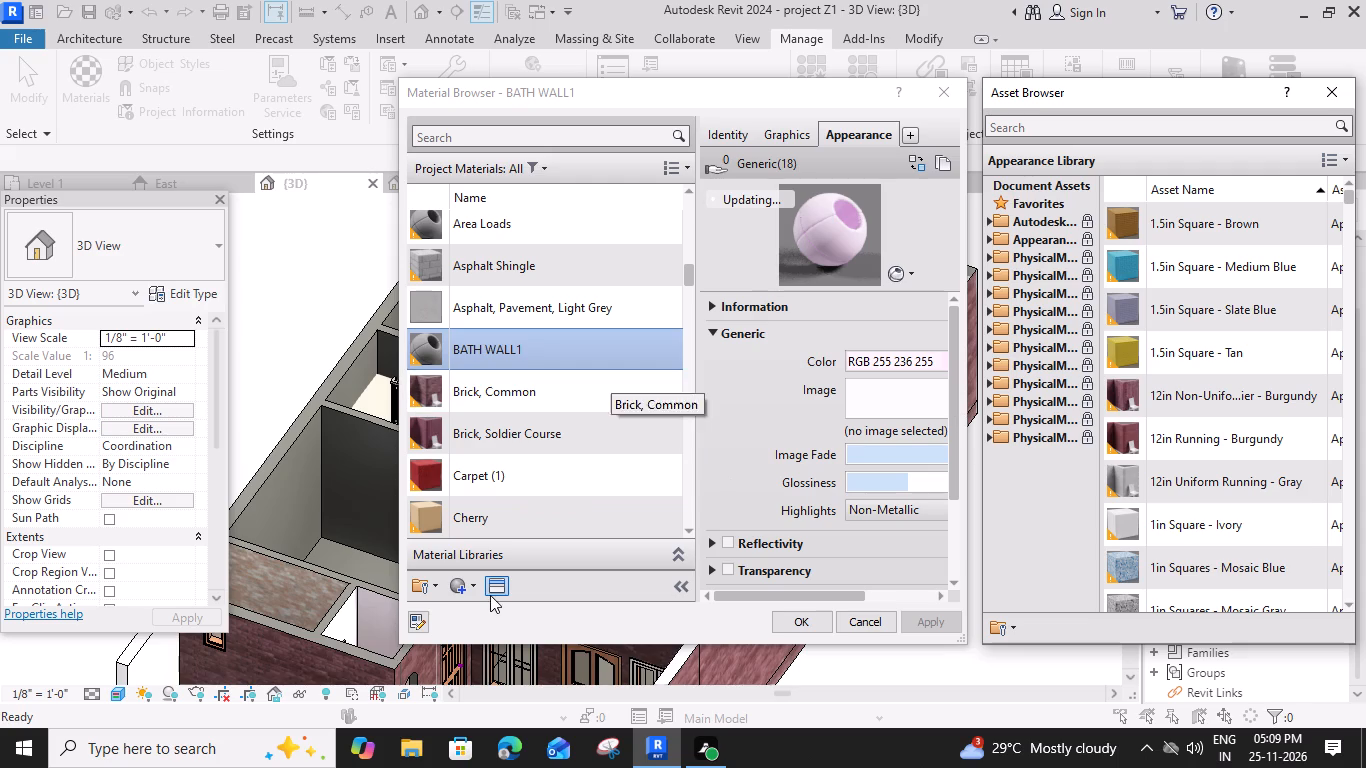
{"action": "left_click", "coordinate": [1321, 101]}
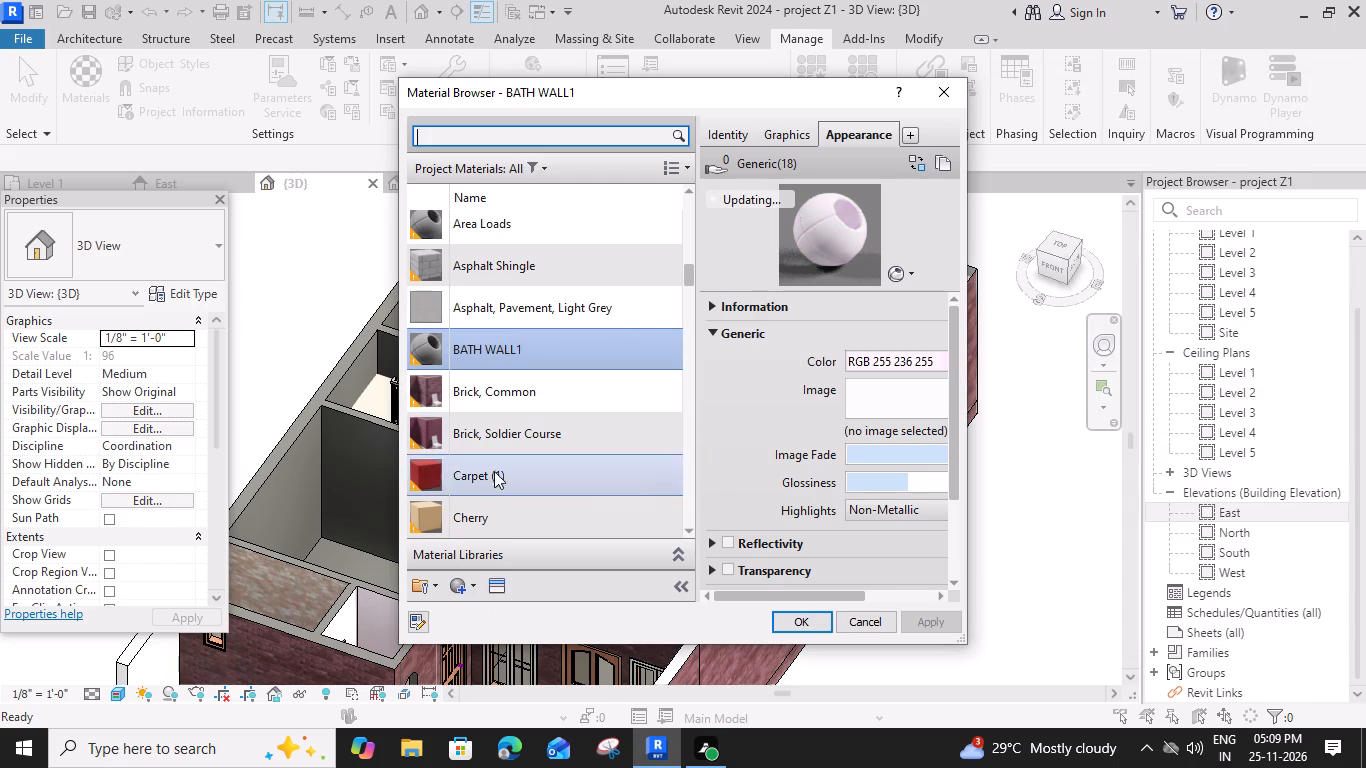
{"action": "scroll", "coordinate": [509, 188], "scroll_direction": "down", "scroll_amount": 3}
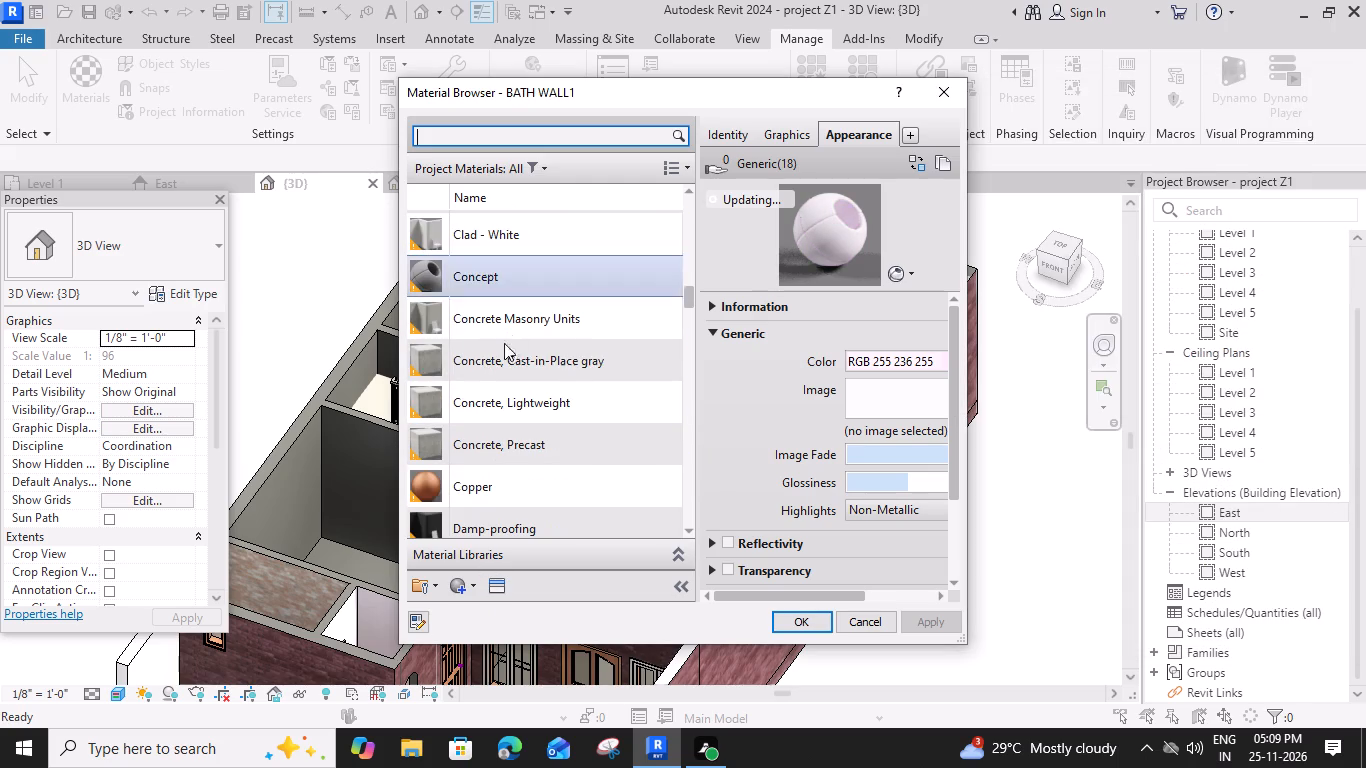
{"action": "left_click", "coordinate": [484, 489]}
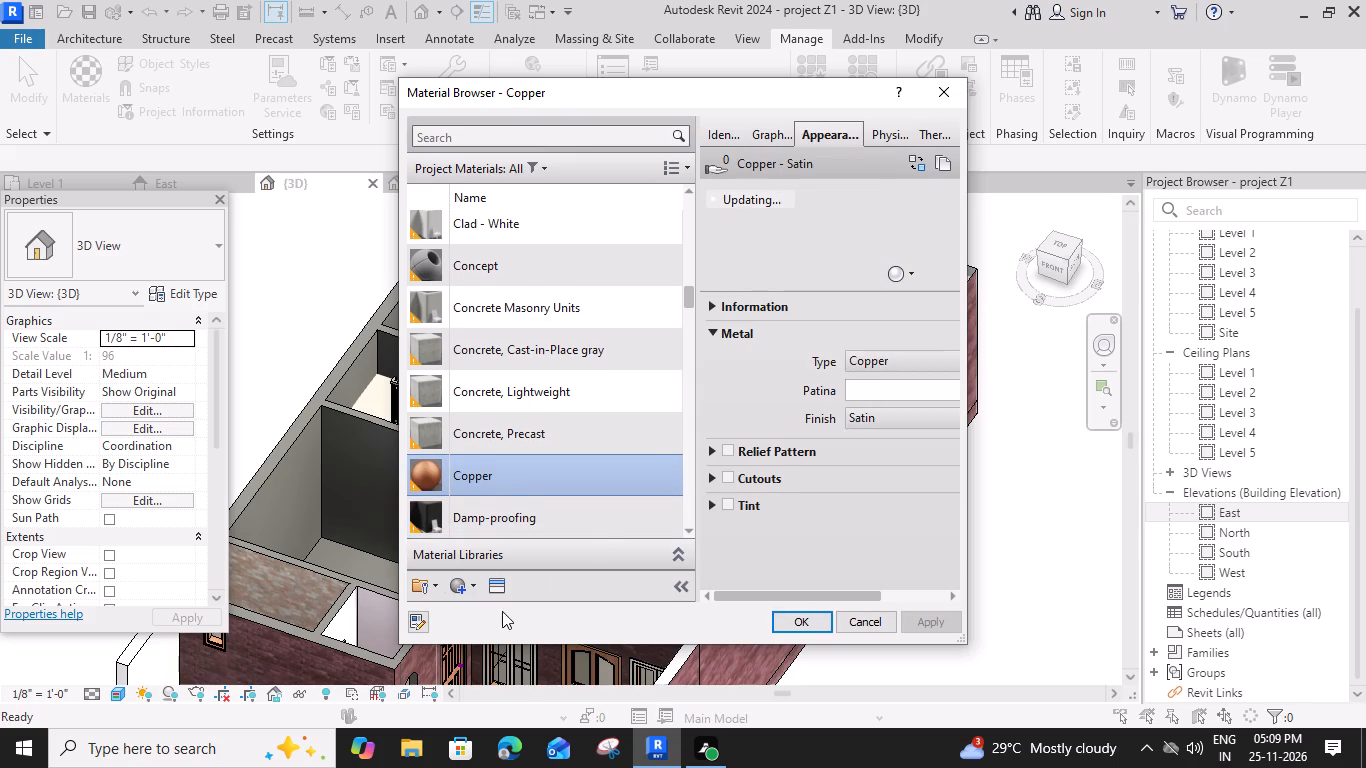
{"action": "left_click", "coordinate": [949, 85]}
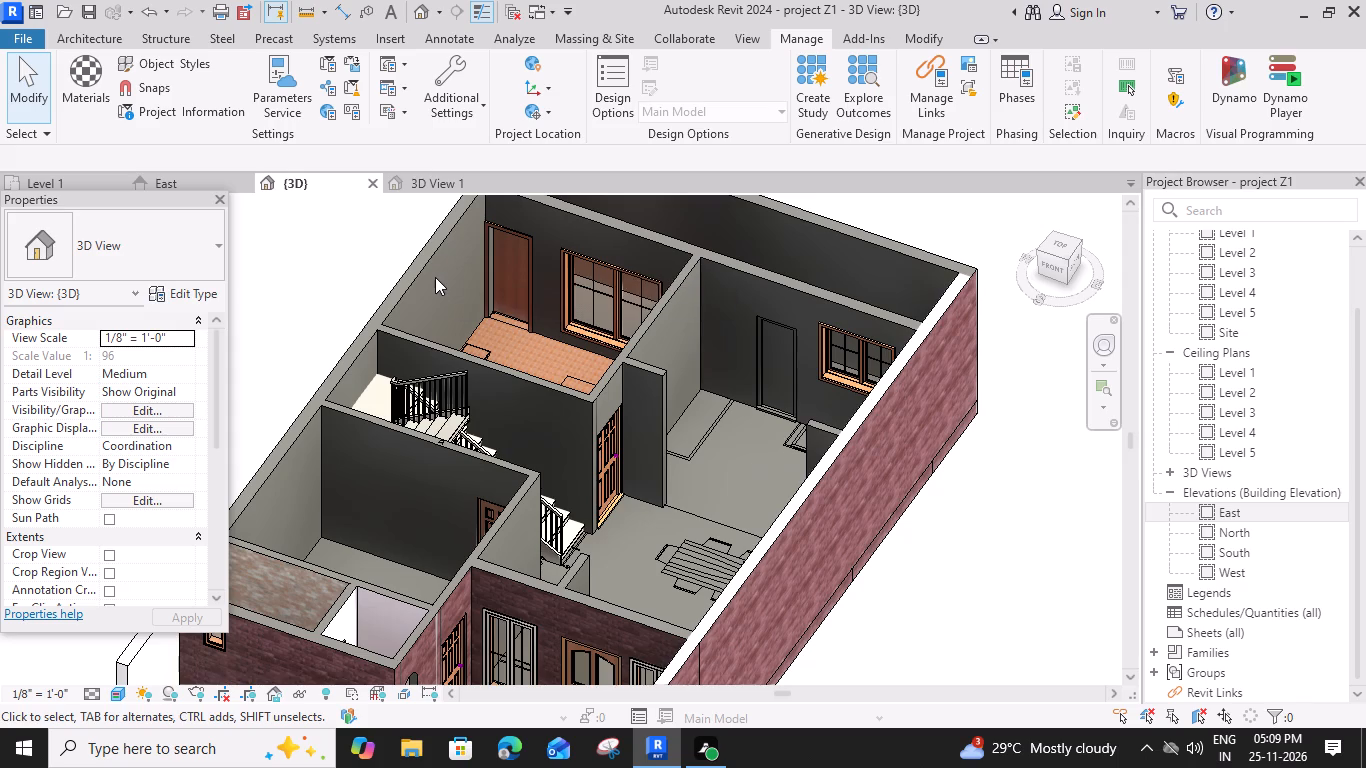
Paint the room-side face of the long cross wall, with the doors and windows behind the stair, with the Copper material.
{"action": "left_click", "coordinate": [299, 443]}
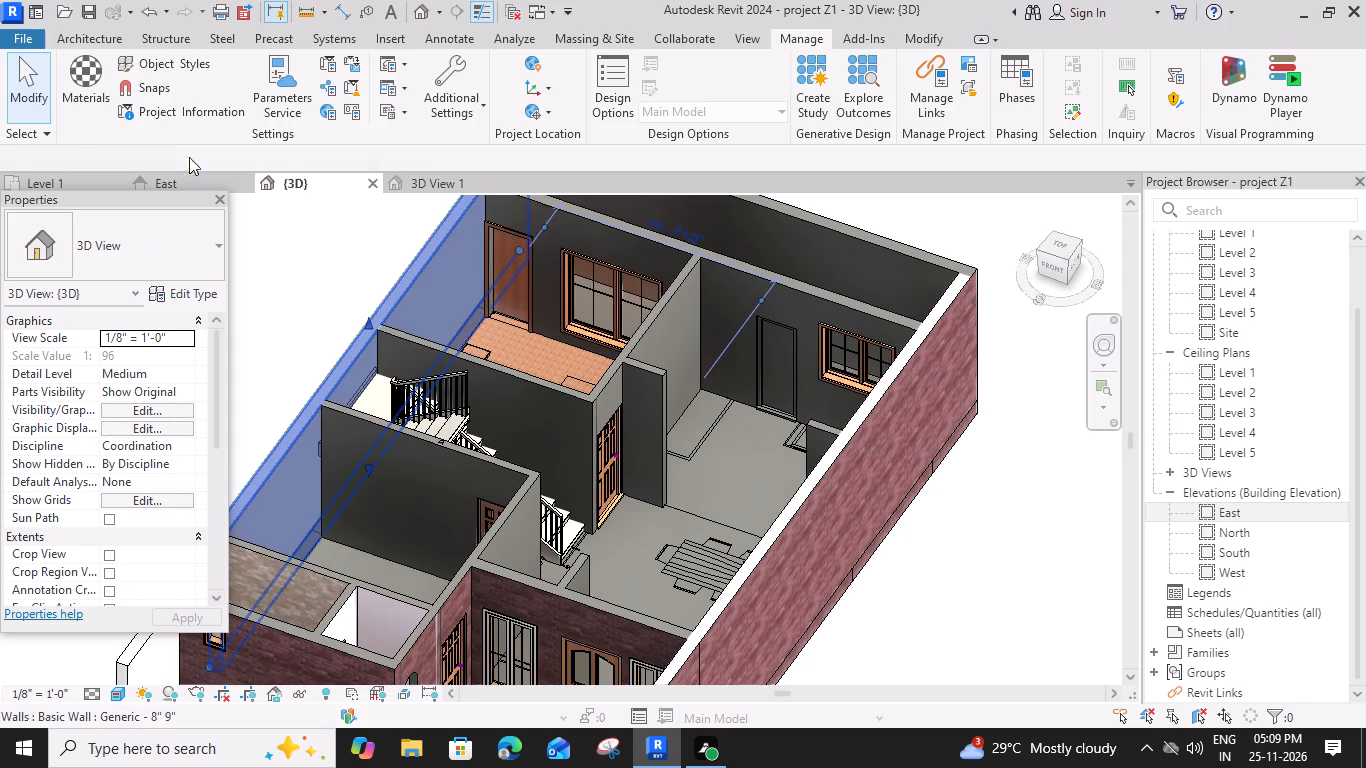
{"action": "left_click", "coordinate": [331, 97]}
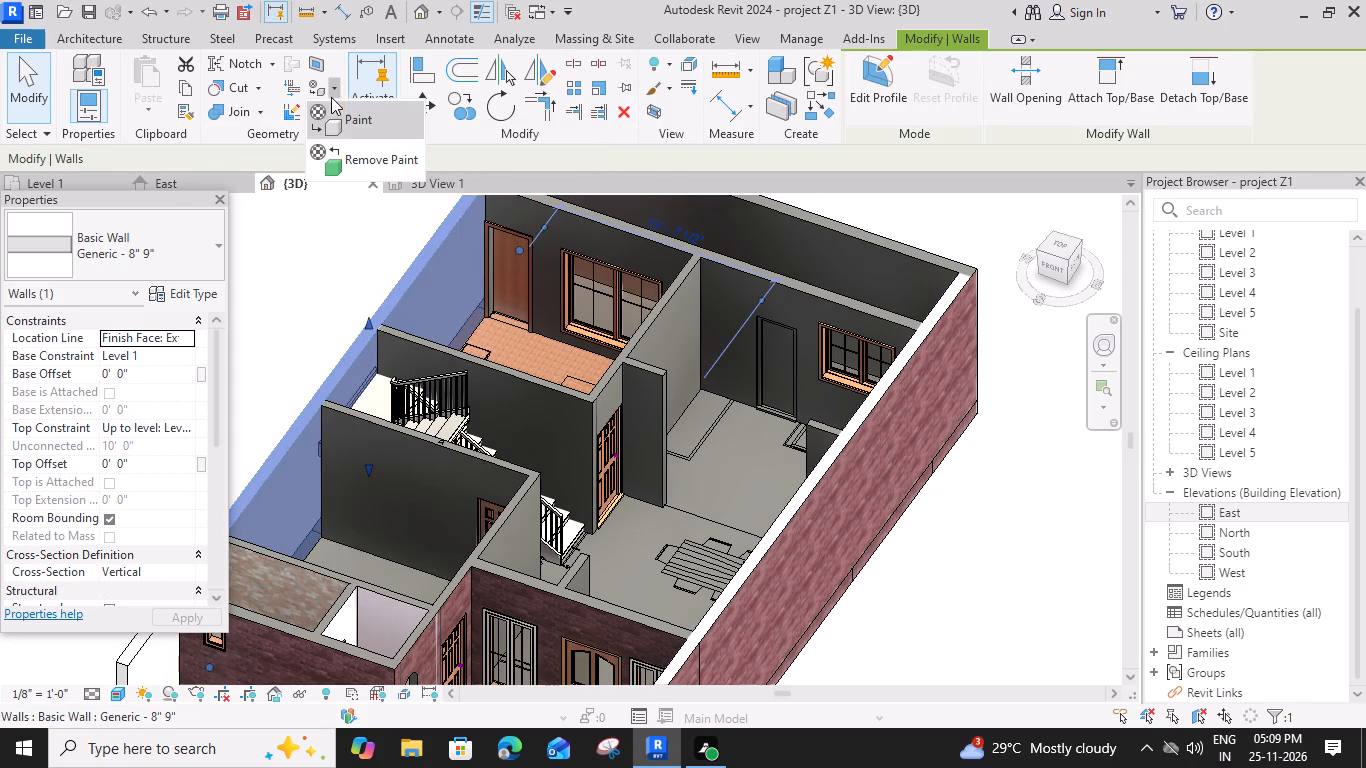
{"action": "left_click", "coordinate": [347, 115]}
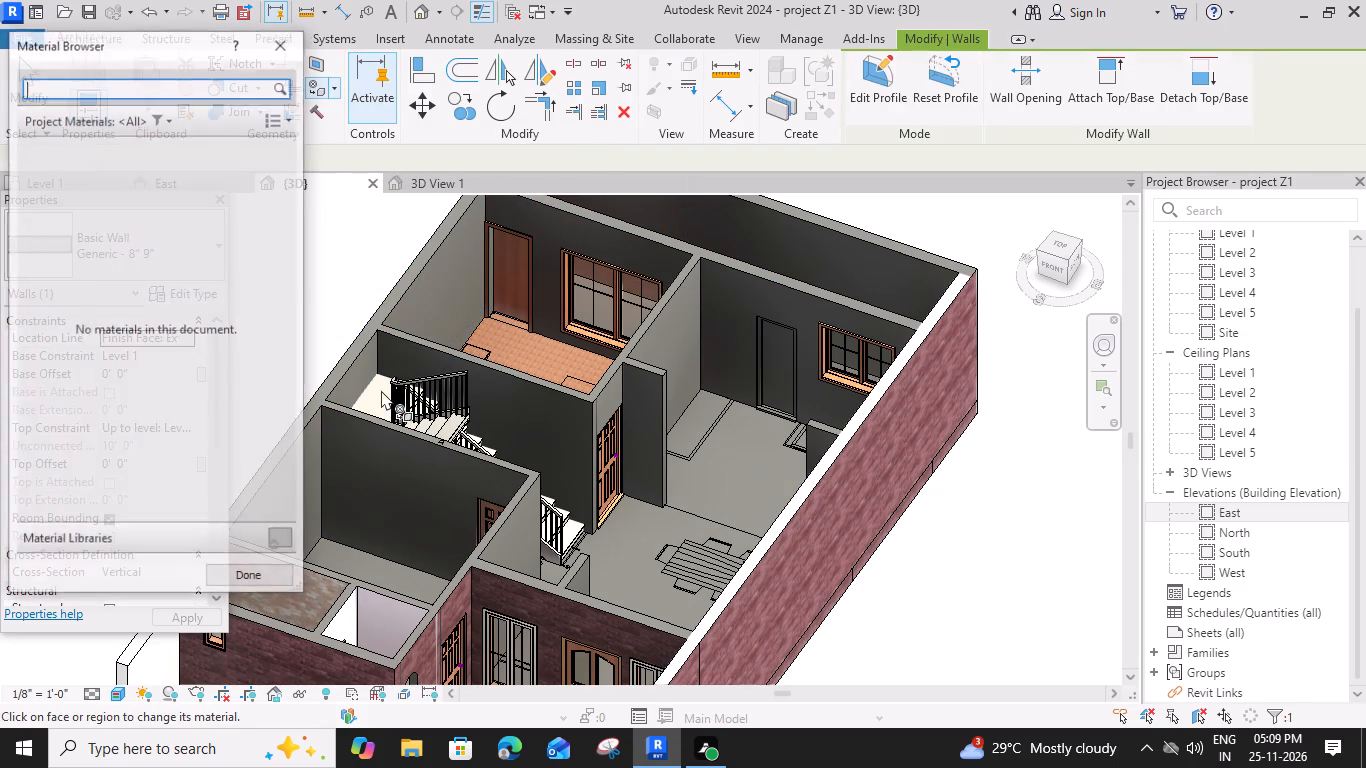
{"action": "scroll", "coordinate": [262, 440], "scroll_direction": "down", "scroll_amount": 1}
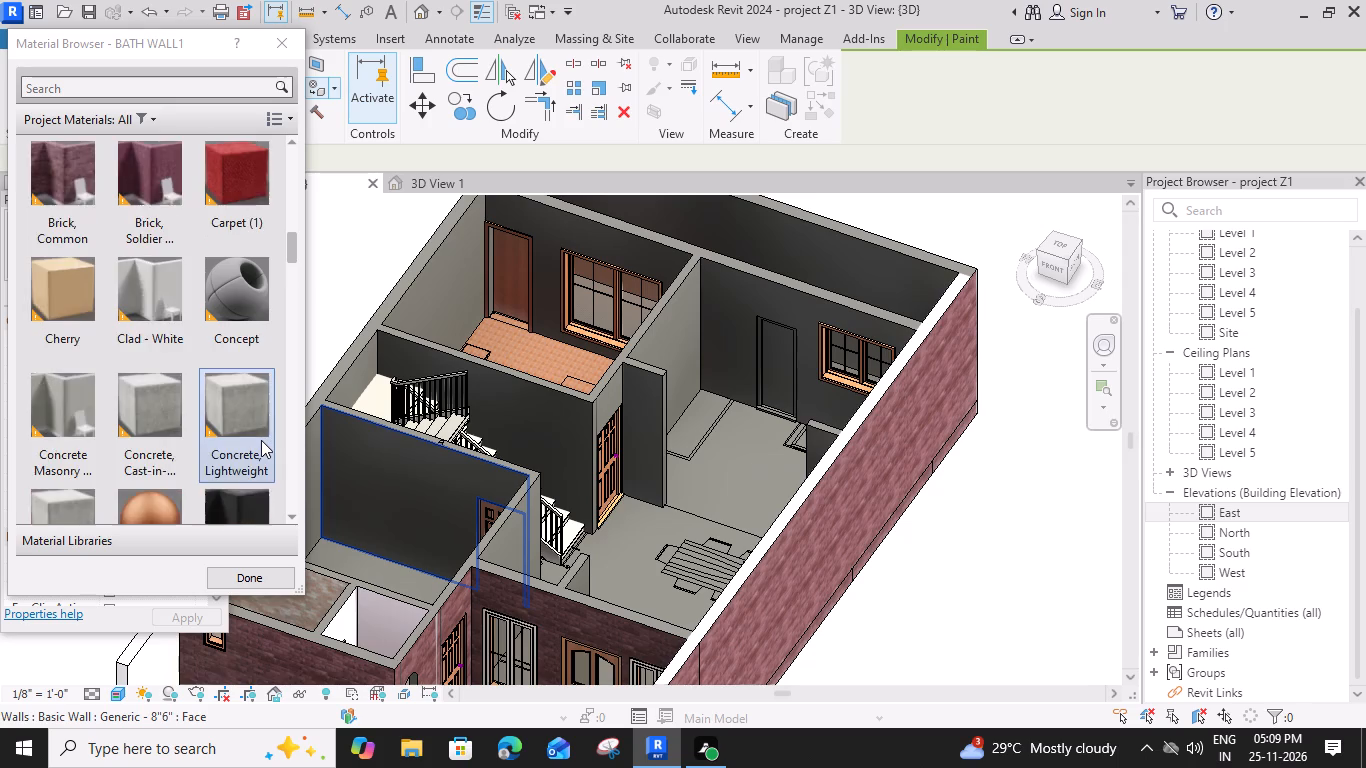
{"action": "scroll", "coordinate": [261, 440], "scroll_direction": "down", "scroll_amount": 1}
{"action": "left_click", "coordinate": [147, 160]}
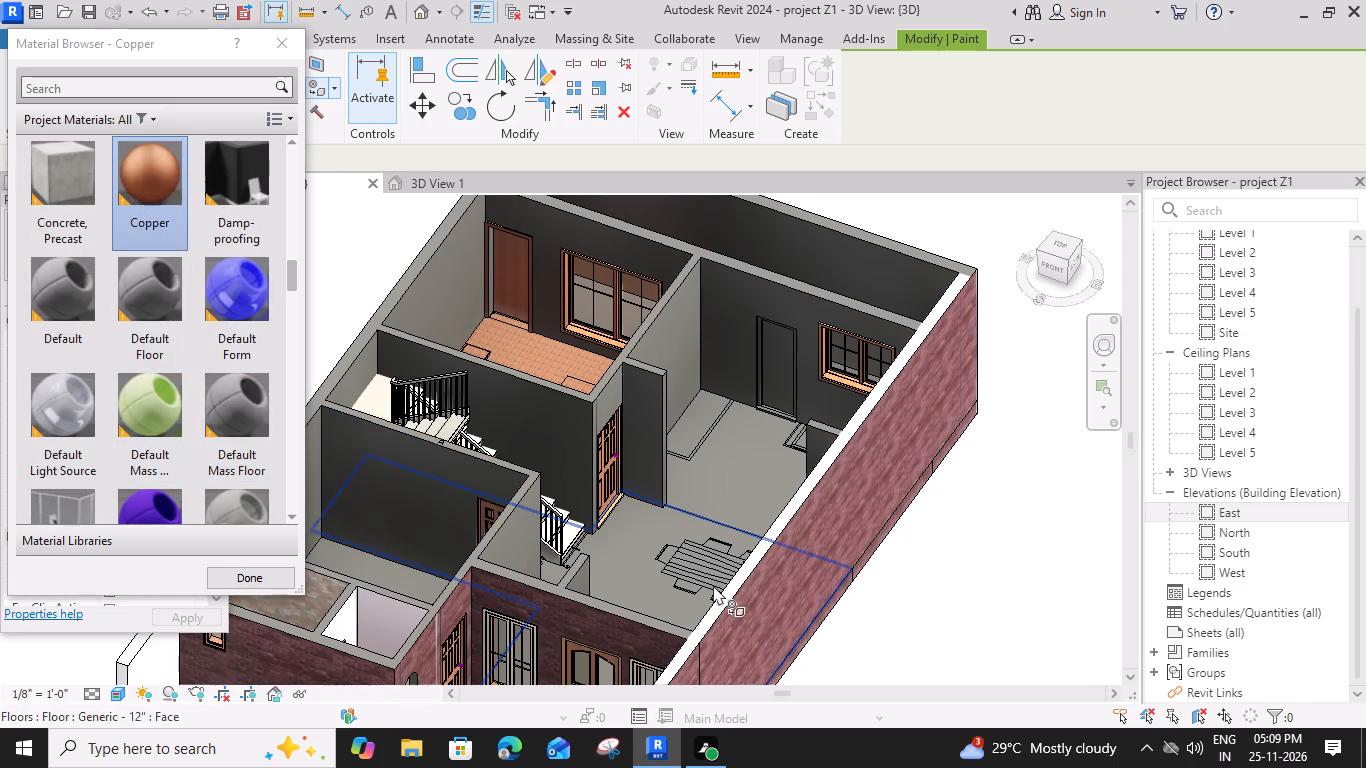
{"action": "left_click", "coordinate": [750, 283]}
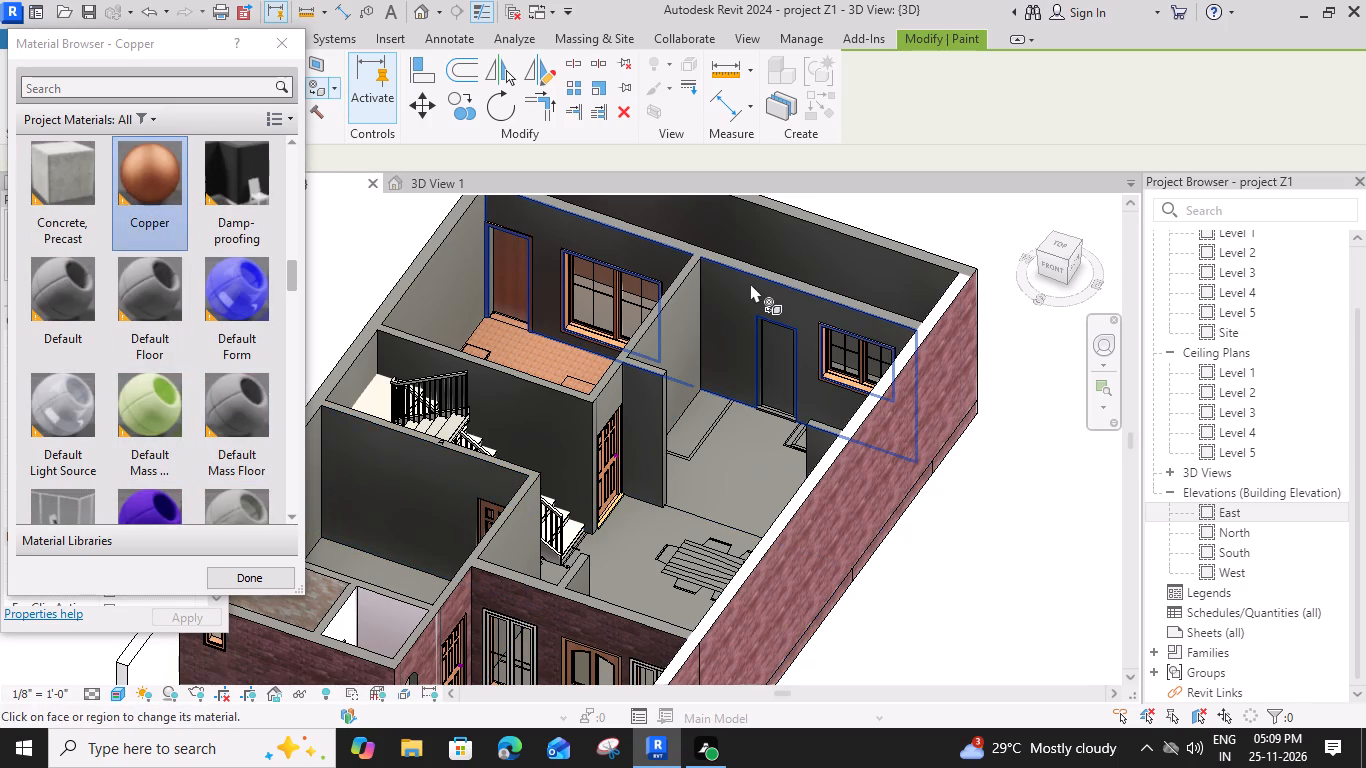
{"action": "scroll", "coordinate": [722, 363], "scroll_direction": "up", "scroll_amount": 4}
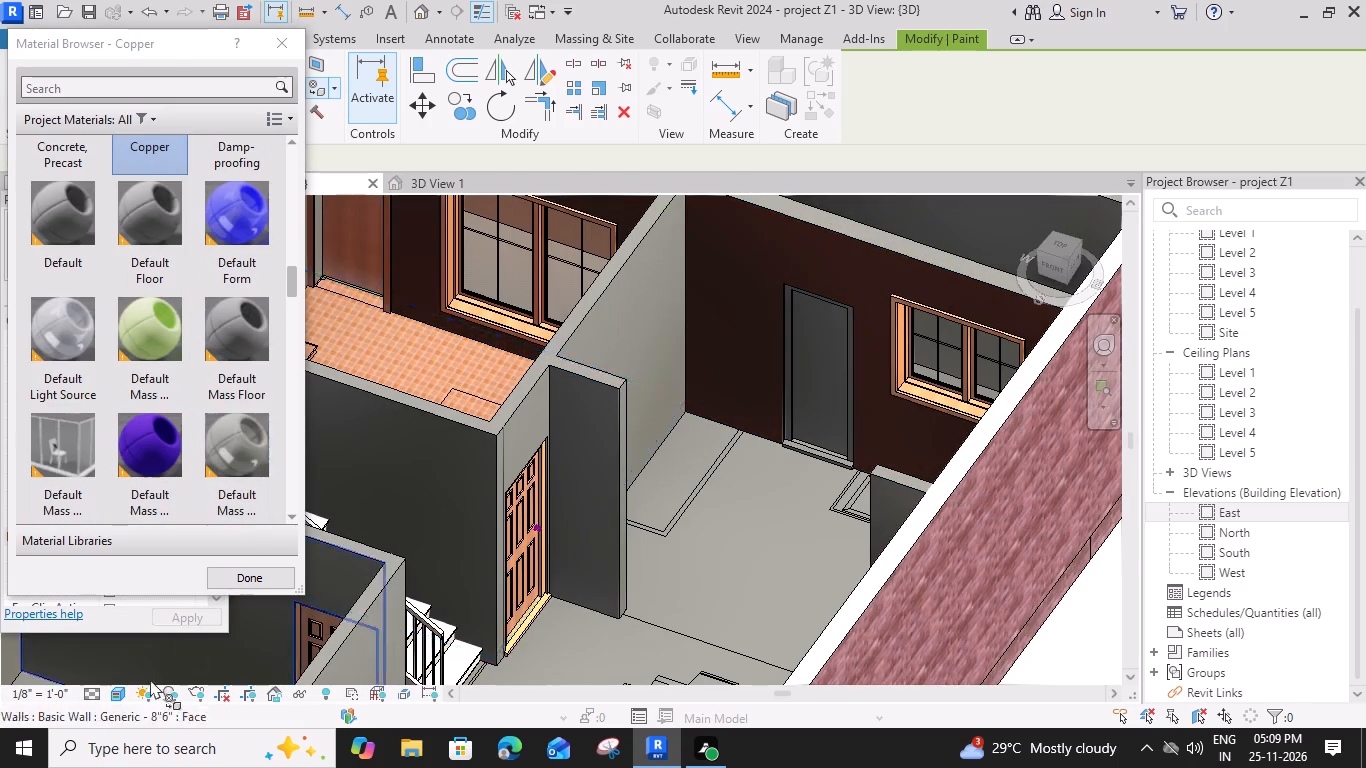
{"action": "left_click", "coordinate": [248, 576]}
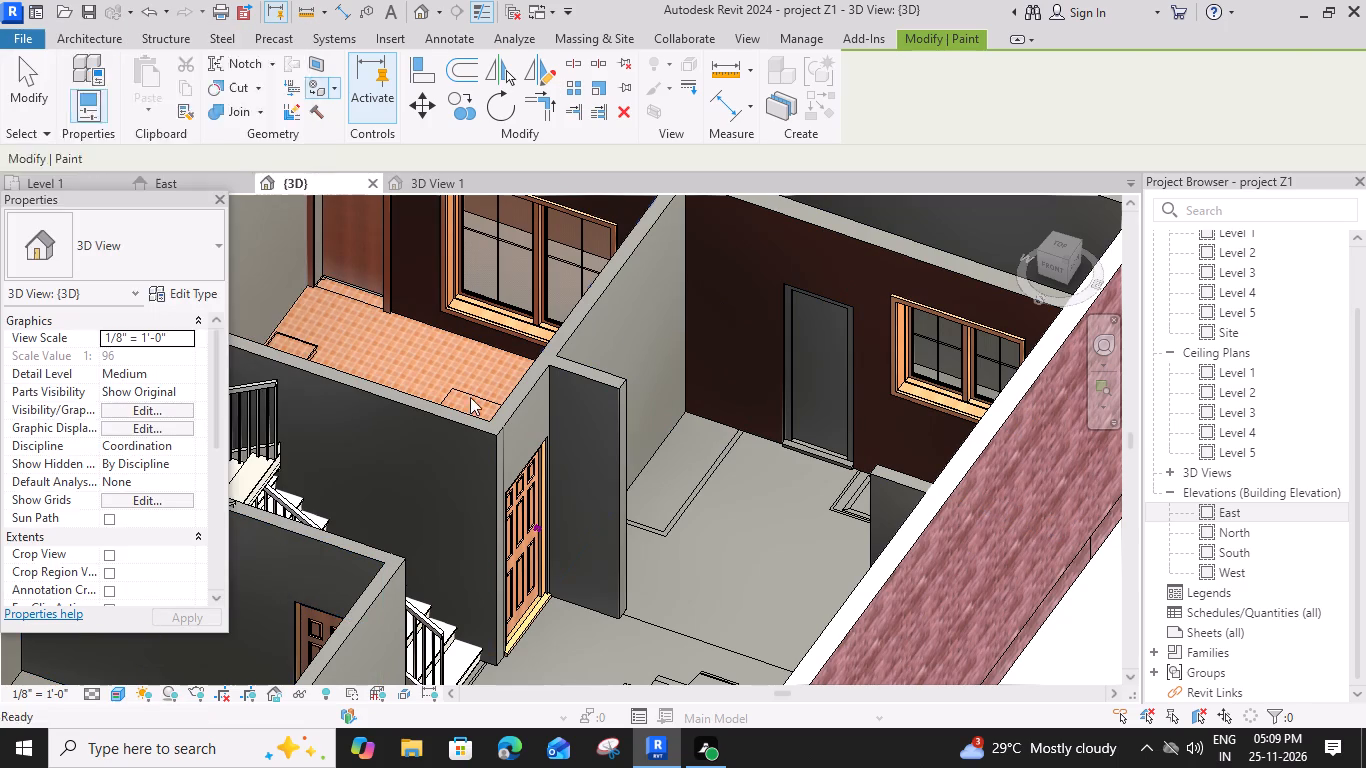
Split the Copper-painted wall in two at its junction with the partition between the two rooms.
{"action": "middle_click_drag", "start_coordinate": [629, 467], "coordinate": [666, 285], "text": "shift"}
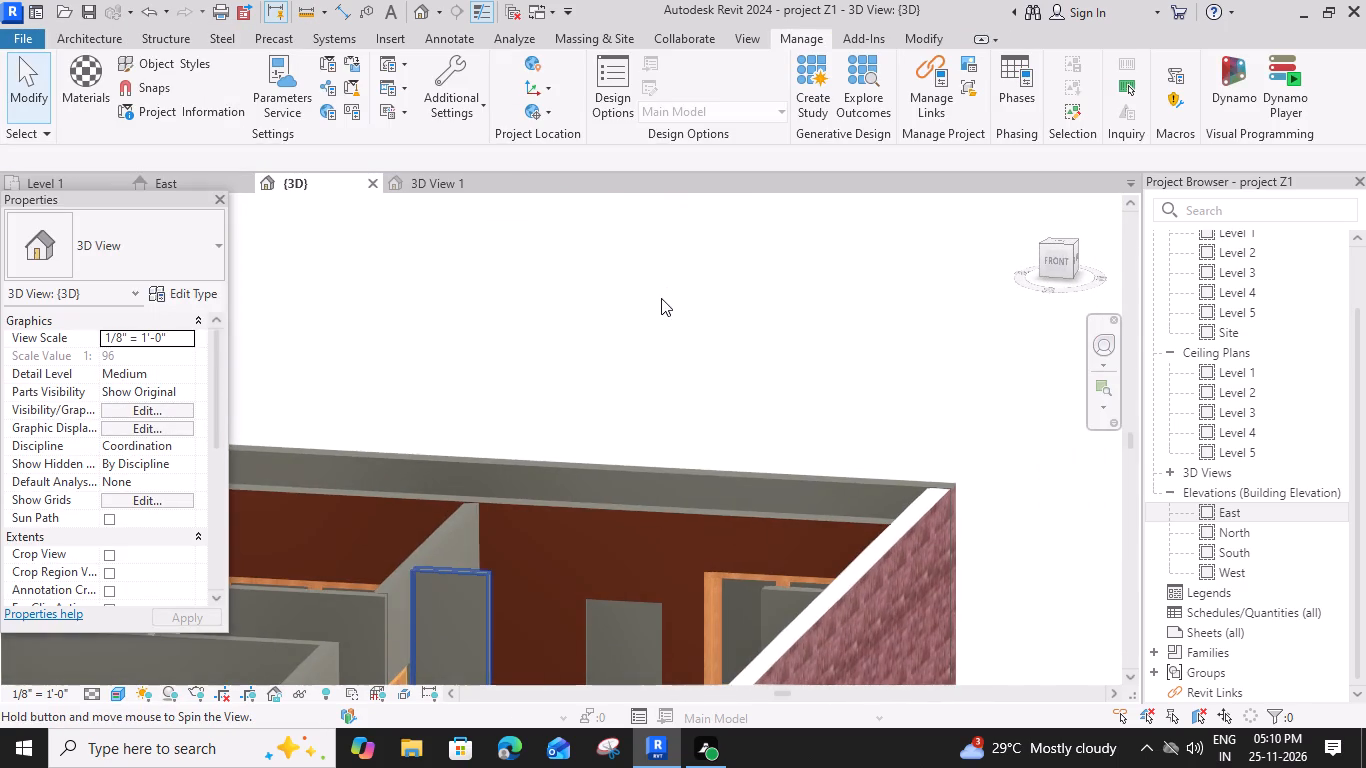
{"action": "middle_click_drag", "start_coordinate": [571, 481], "coordinate": [775, 463]}
{"action": "middle_click_drag", "start_coordinate": [695, 552], "coordinate": [660, 597], "text": "shift"}
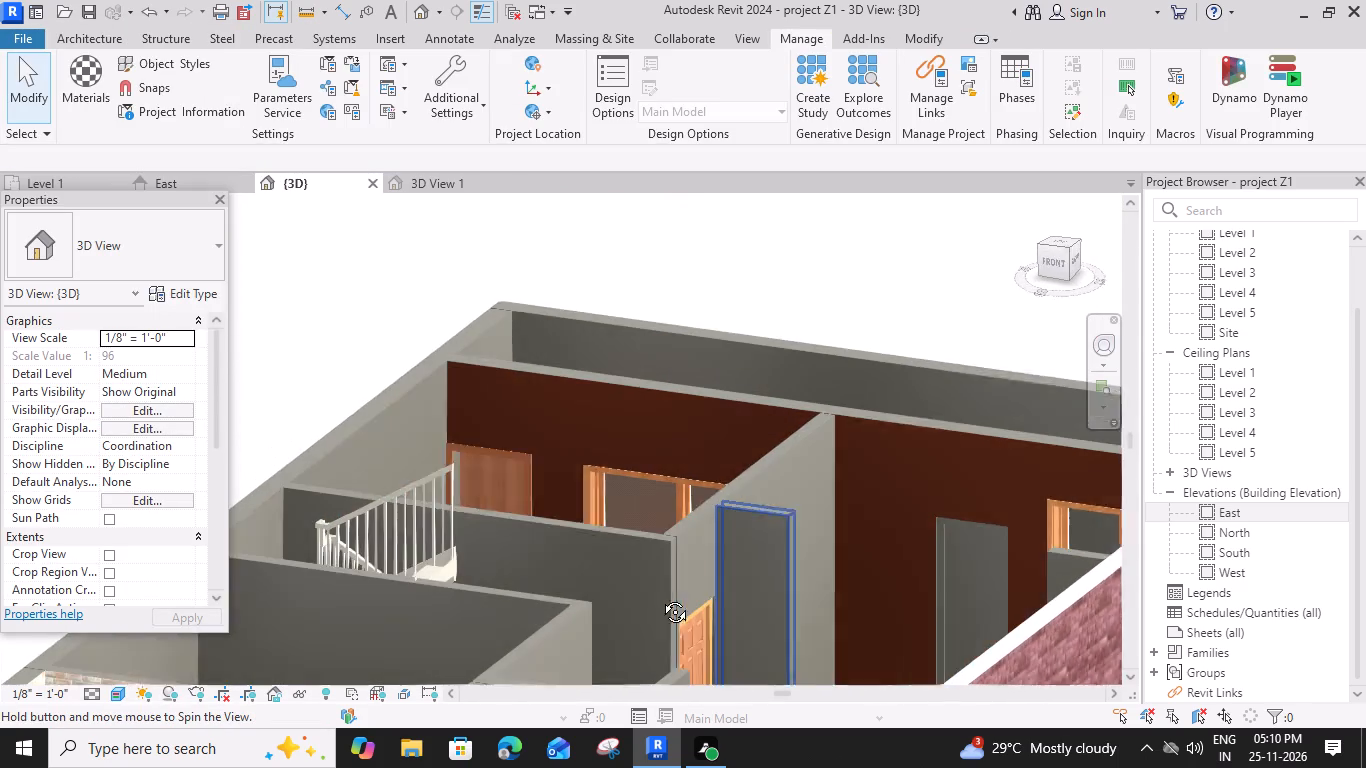
{"action": "middle_click_drag", "start_coordinate": [660, 597], "coordinate": [657, 598], "text": "shift"}
{"action": "scroll", "coordinate": [754, 532], "scroll_direction": "down", "scroll_amount": 1}
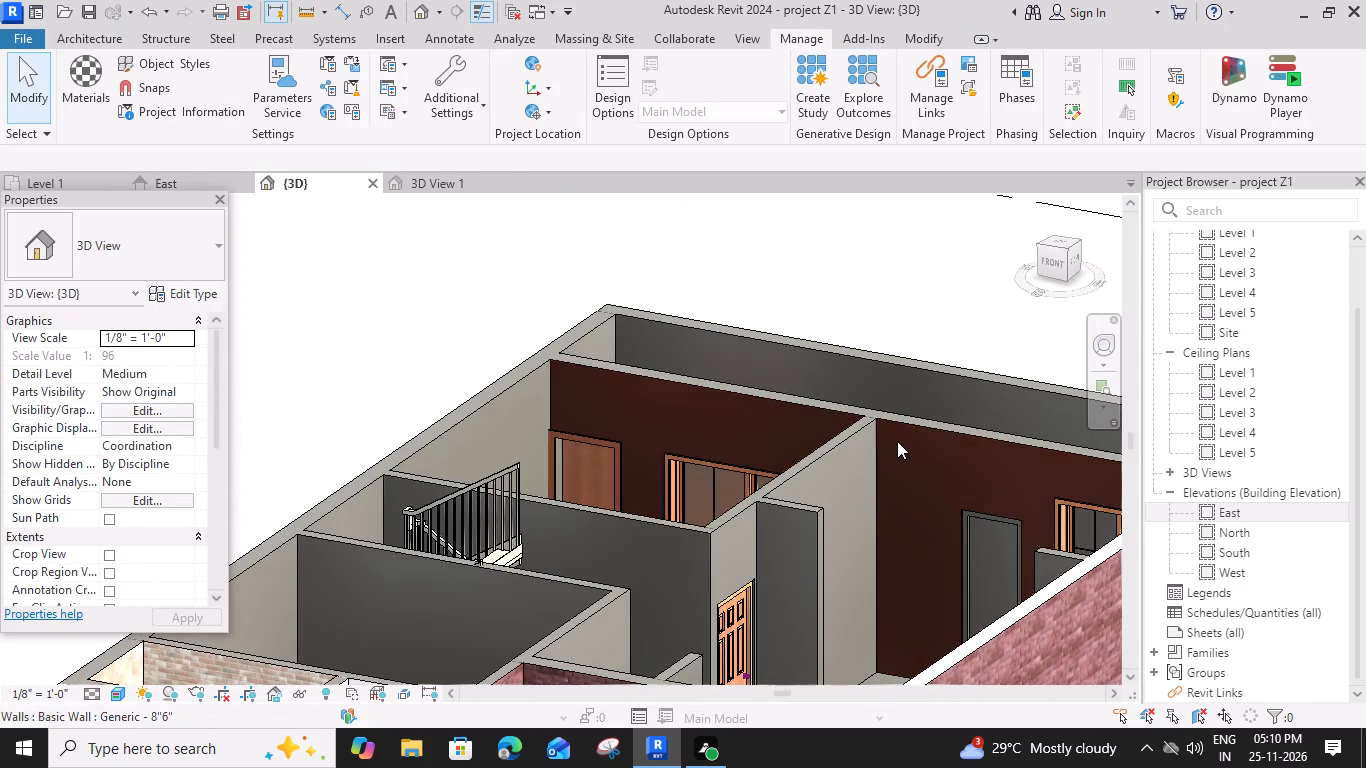
{"action": "scroll", "coordinate": [898, 440], "scroll_direction": "up", "scroll_amount": 3}
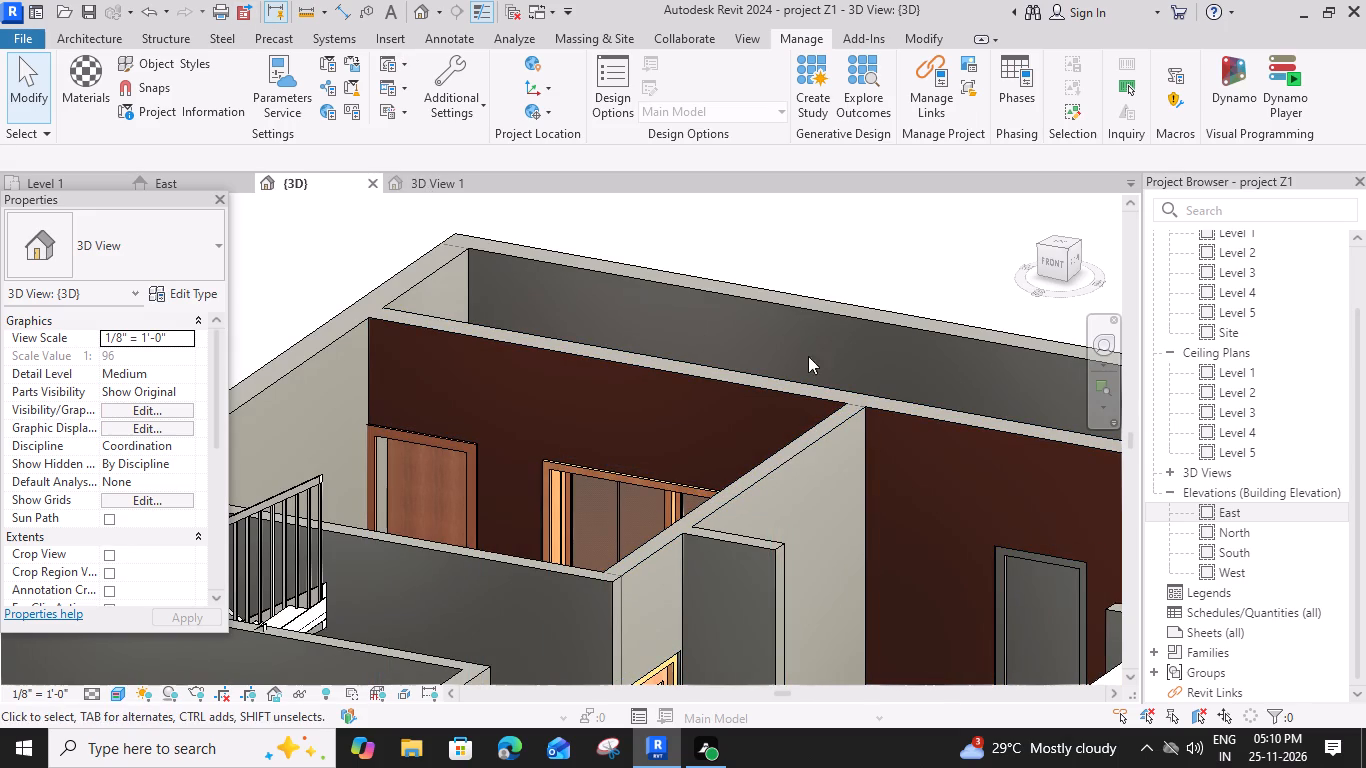
{"action": "left_click", "coordinate": [896, 417]}
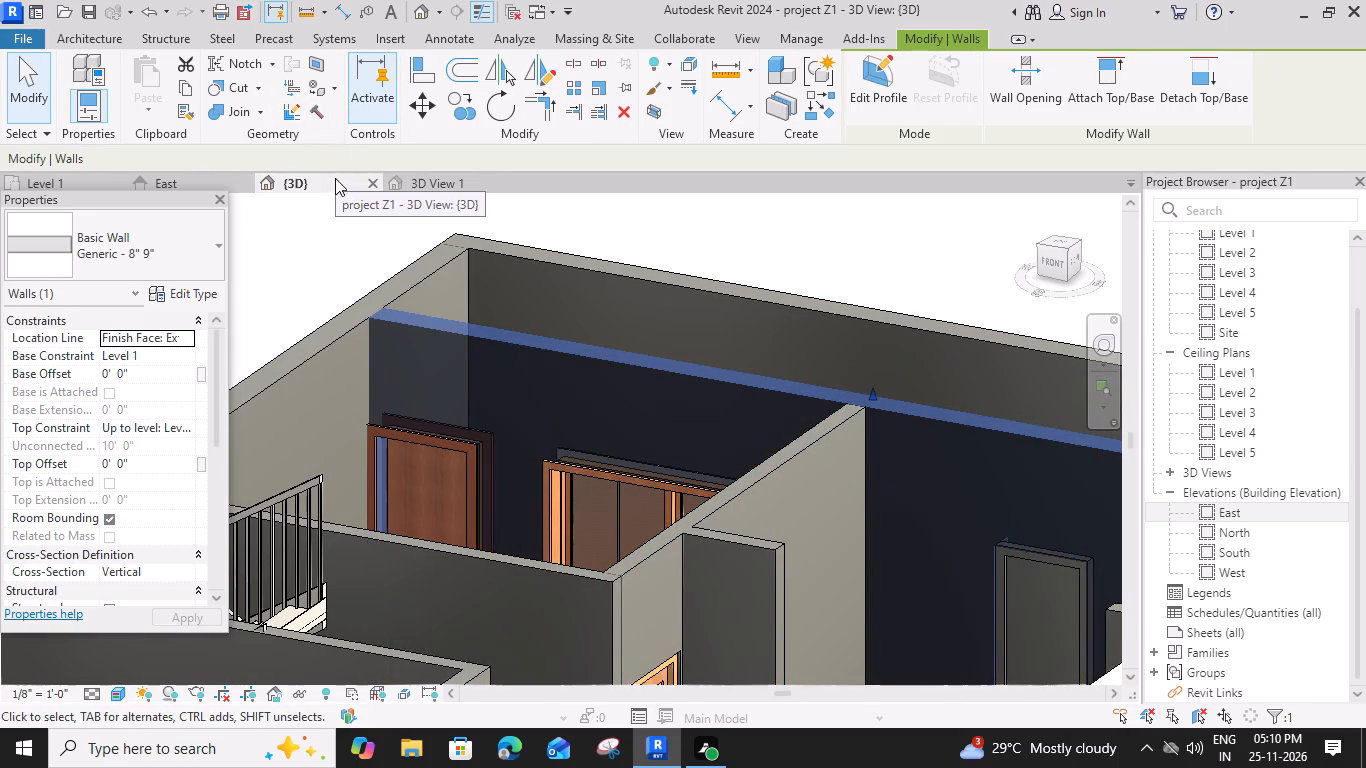
{"action": "left_click", "coordinate": [564, 69]}
{"action": "scroll", "coordinate": [874, 387], "scroll_direction": "up", "scroll_amount": 6}
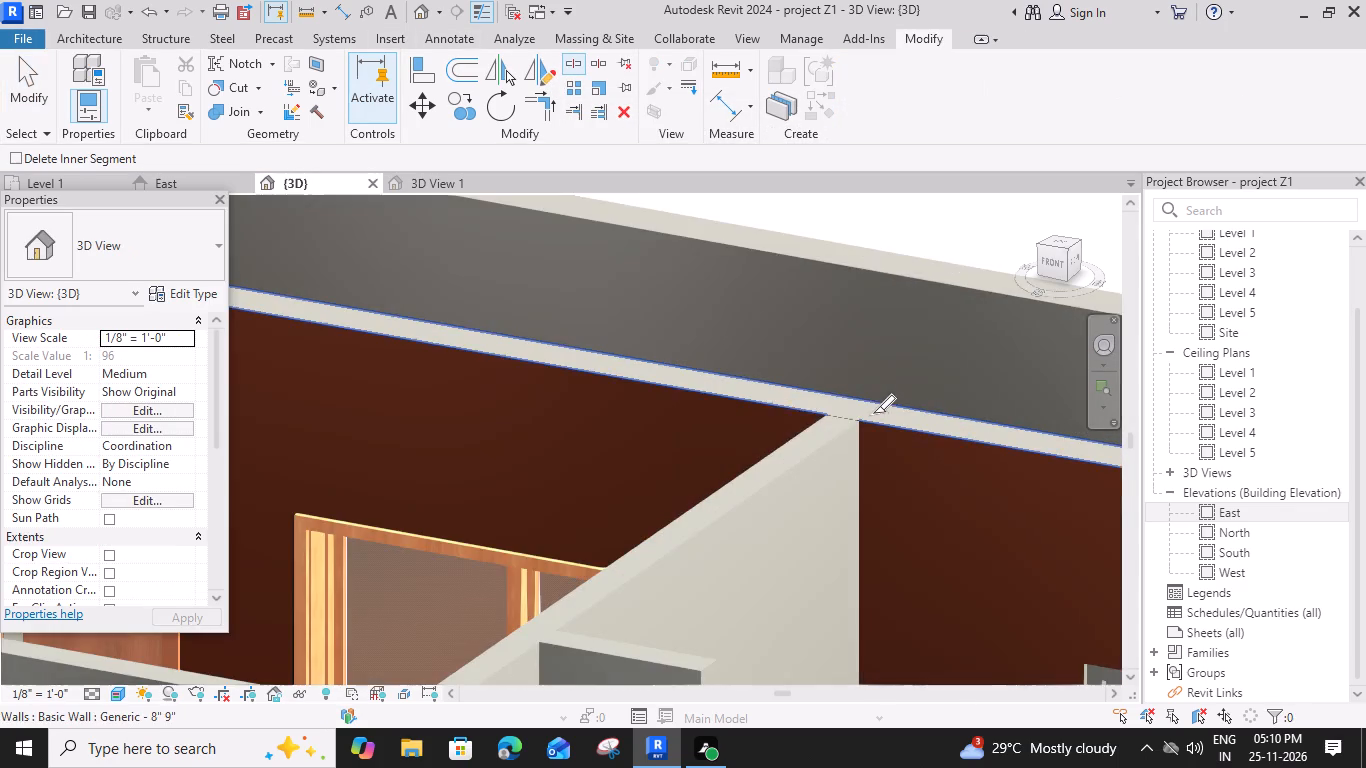
{"action": "scroll", "coordinate": [873, 413], "scroll_direction": "up", "scroll_amount": 2}
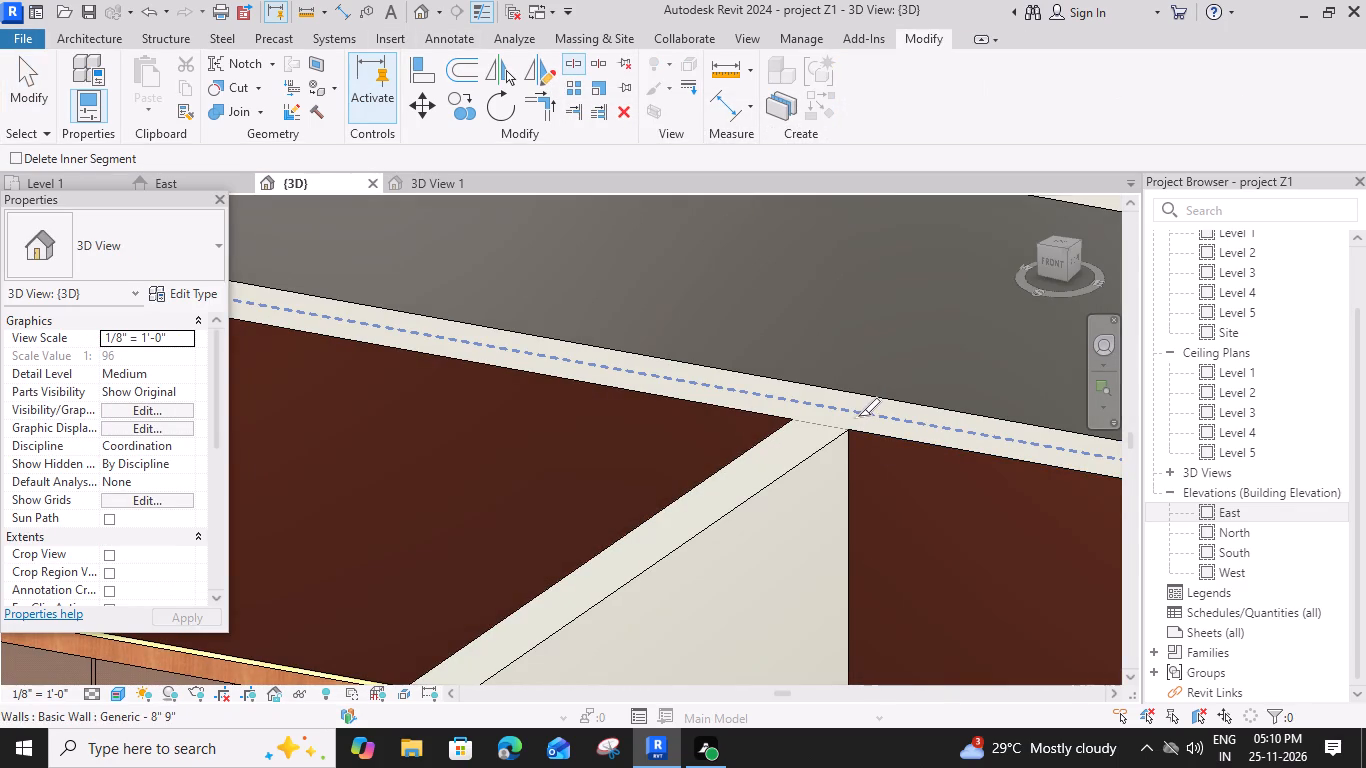
{"action": "left_click", "coordinate": [855, 419]}
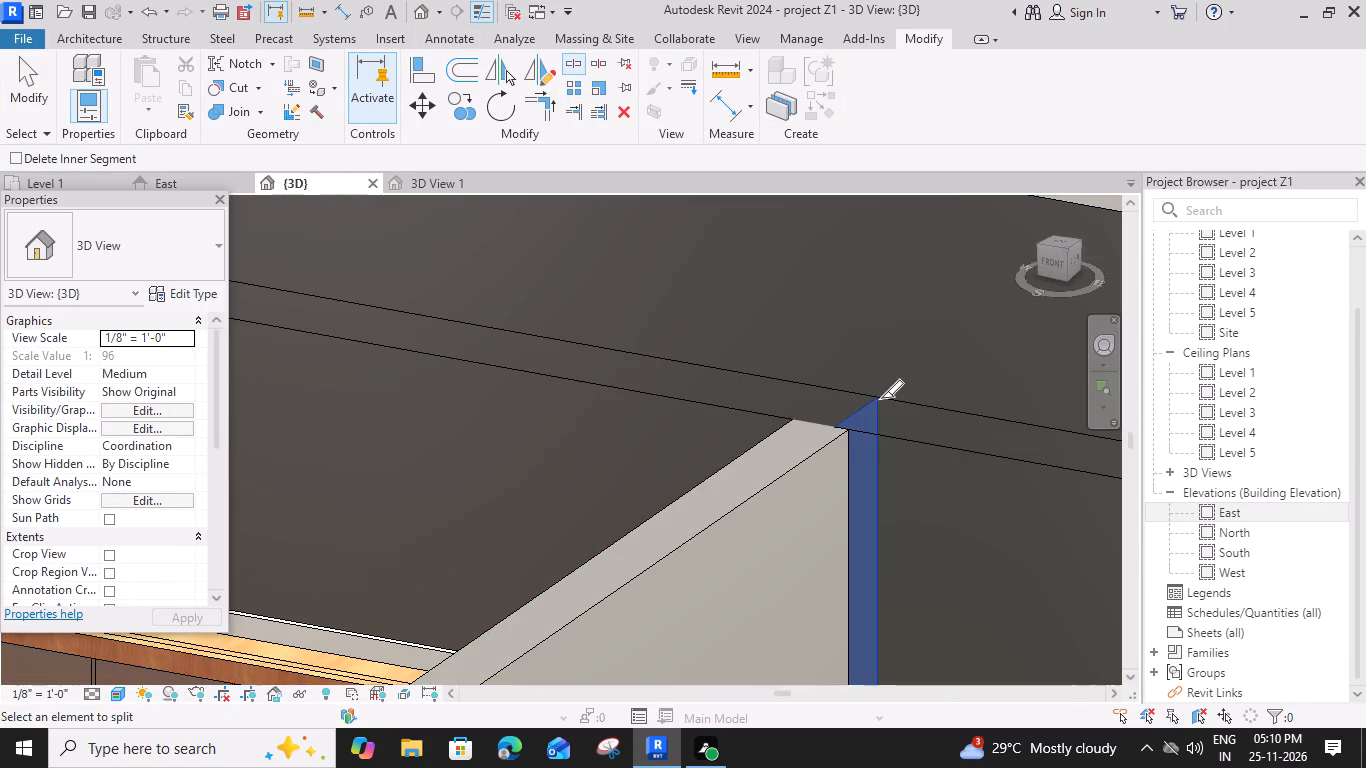
Remove the Copper paint from the cross wall segment on the far side of the partition, in the adjoining room.
{"action": "left_click", "coordinate": [334, 88]}
{"action": "left_click", "coordinate": [374, 159]}
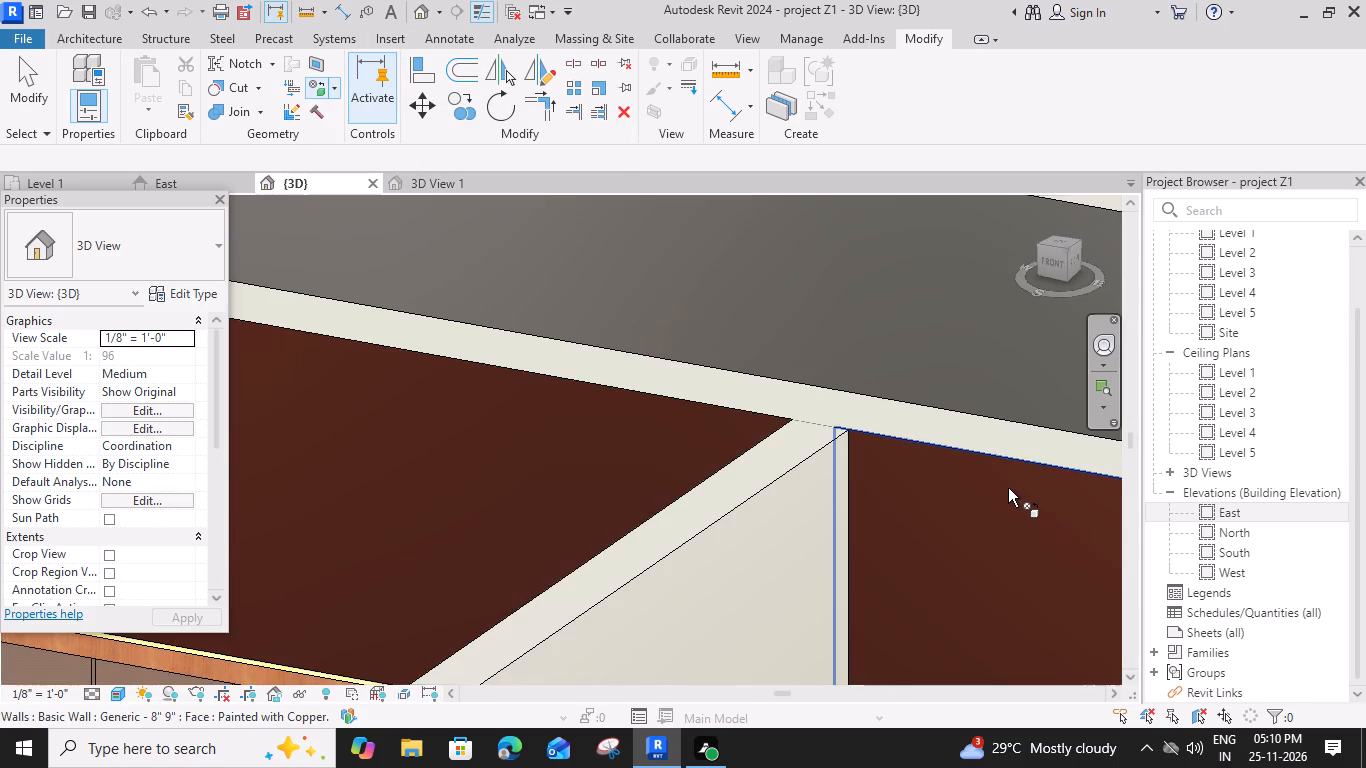
{"action": "left_click", "coordinate": [1008, 488]}
{"action": "scroll", "coordinate": [986, 482], "scroll_direction": "down", "scroll_amount": 4}
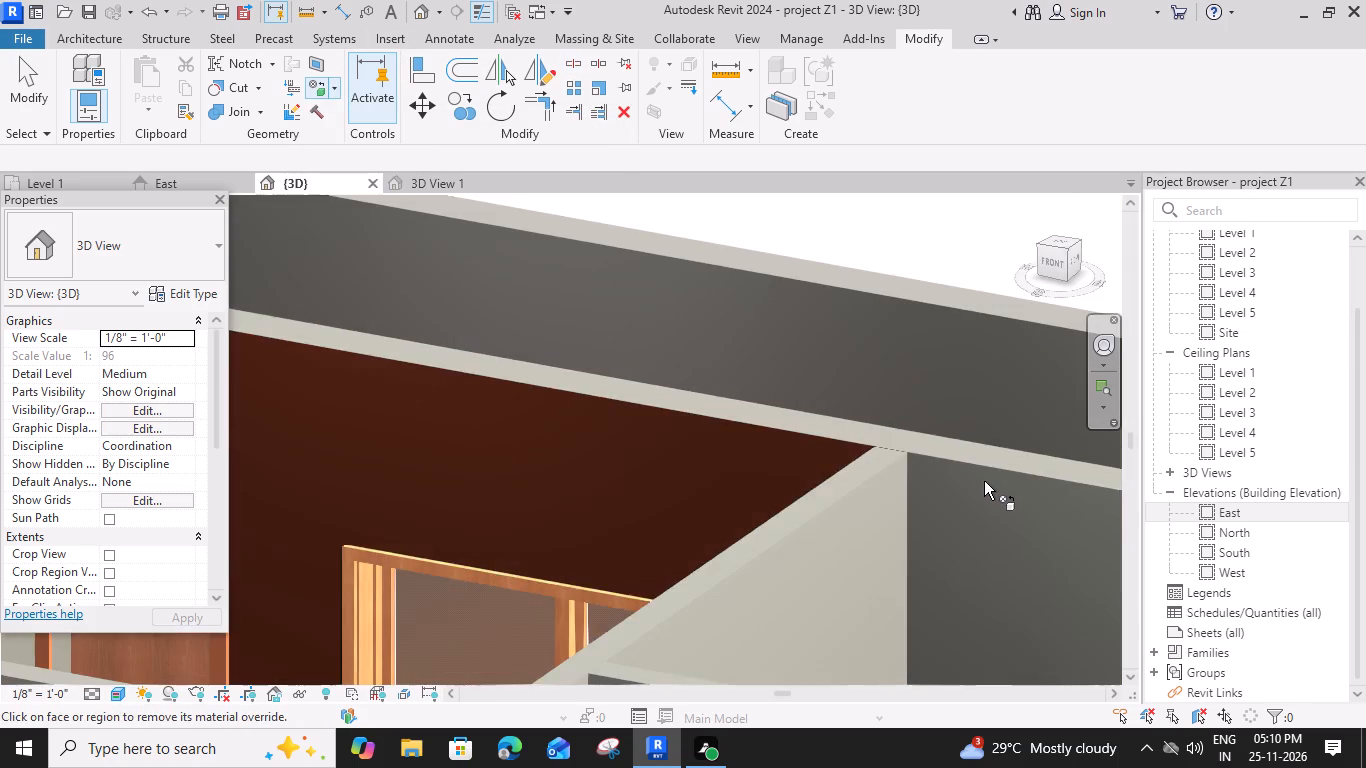
{"action": "scroll", "coordinate": [984, 481], "scroll_direction": "down", "scroll_amount": 4}
{"action": "key", "text": "Escape"}
{"action": "scroll", "coordinate": [699, 501], "scroll_direction": "down", "scroll_amount": 3}
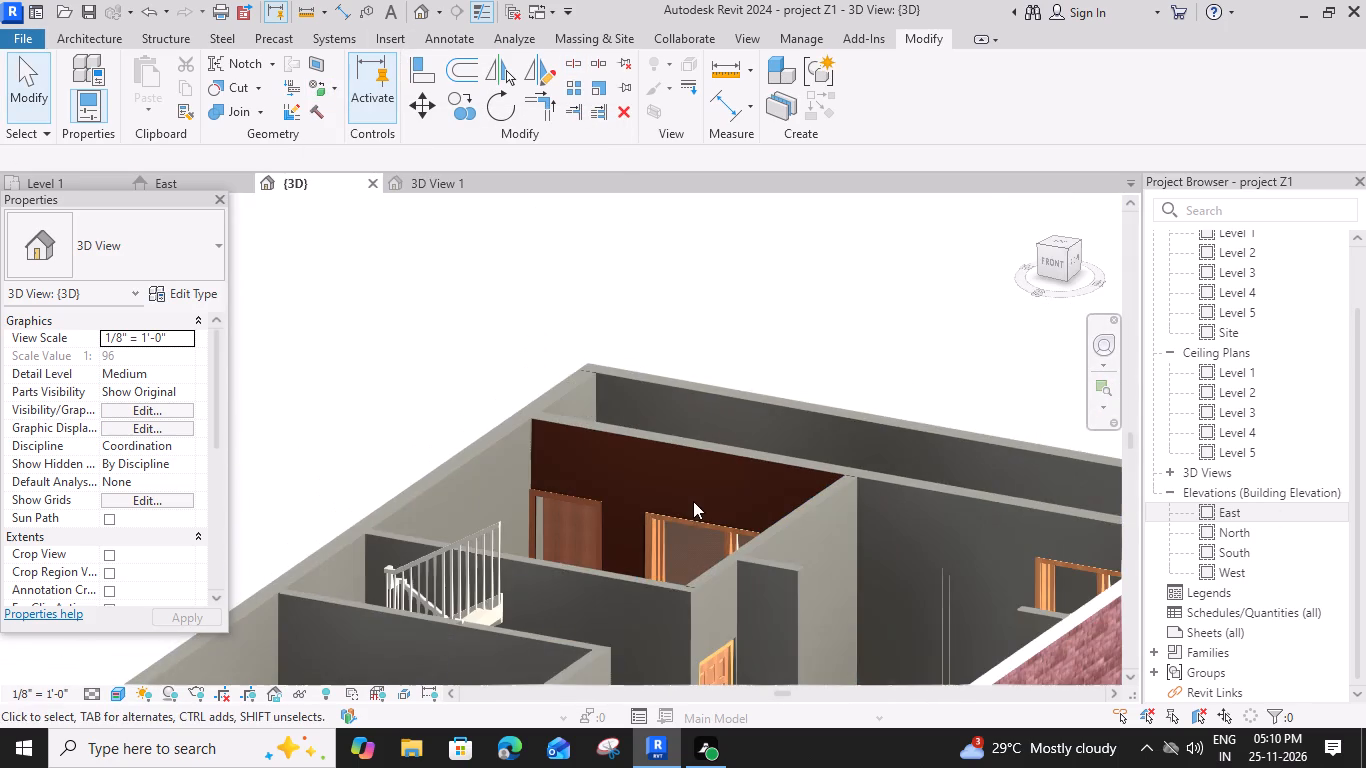
Paint the inner face of the long side wall, adjoining the room with the door and window, with the Copper material.
{"action": "scroll", "coordinate": [672, 481], "scroll_direction": "up", "scroll_amount": 4}
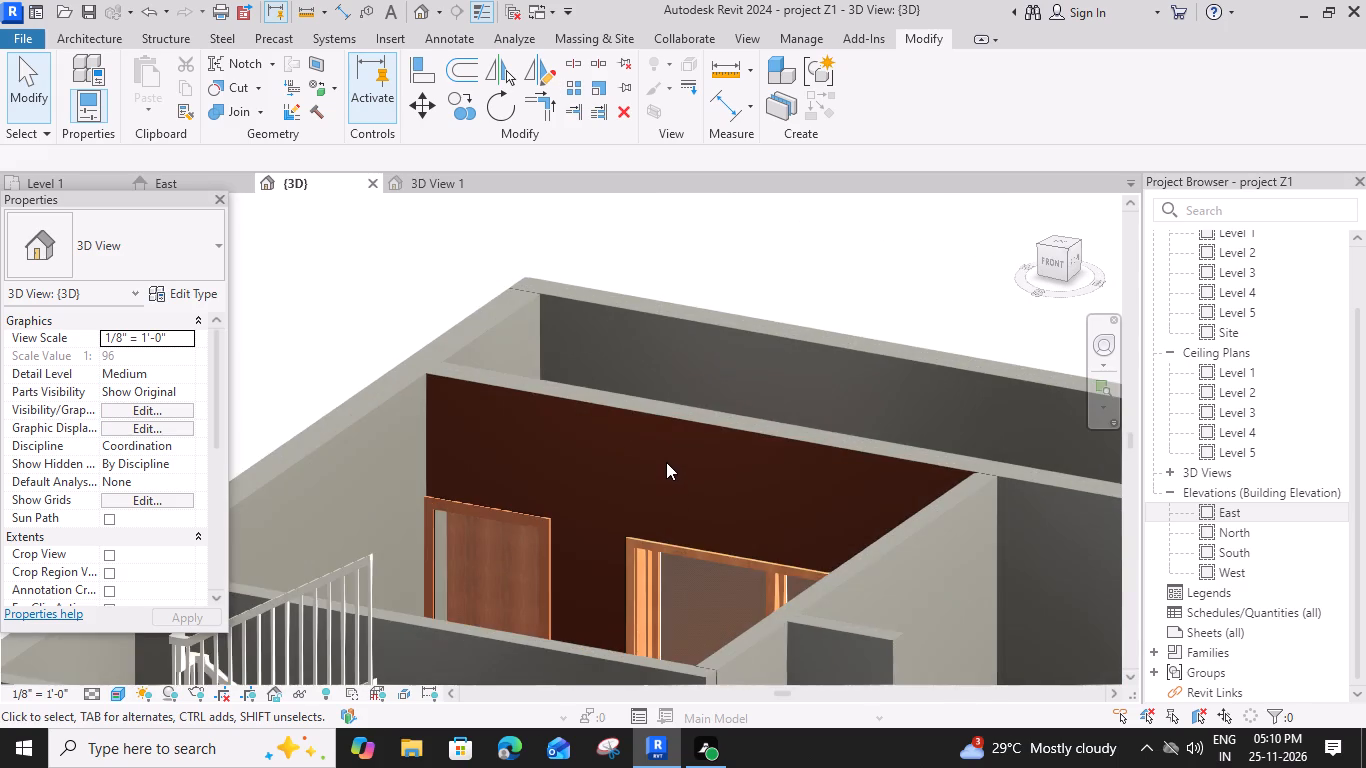
{"action": "left_click", "coordinate": [666, 456]}
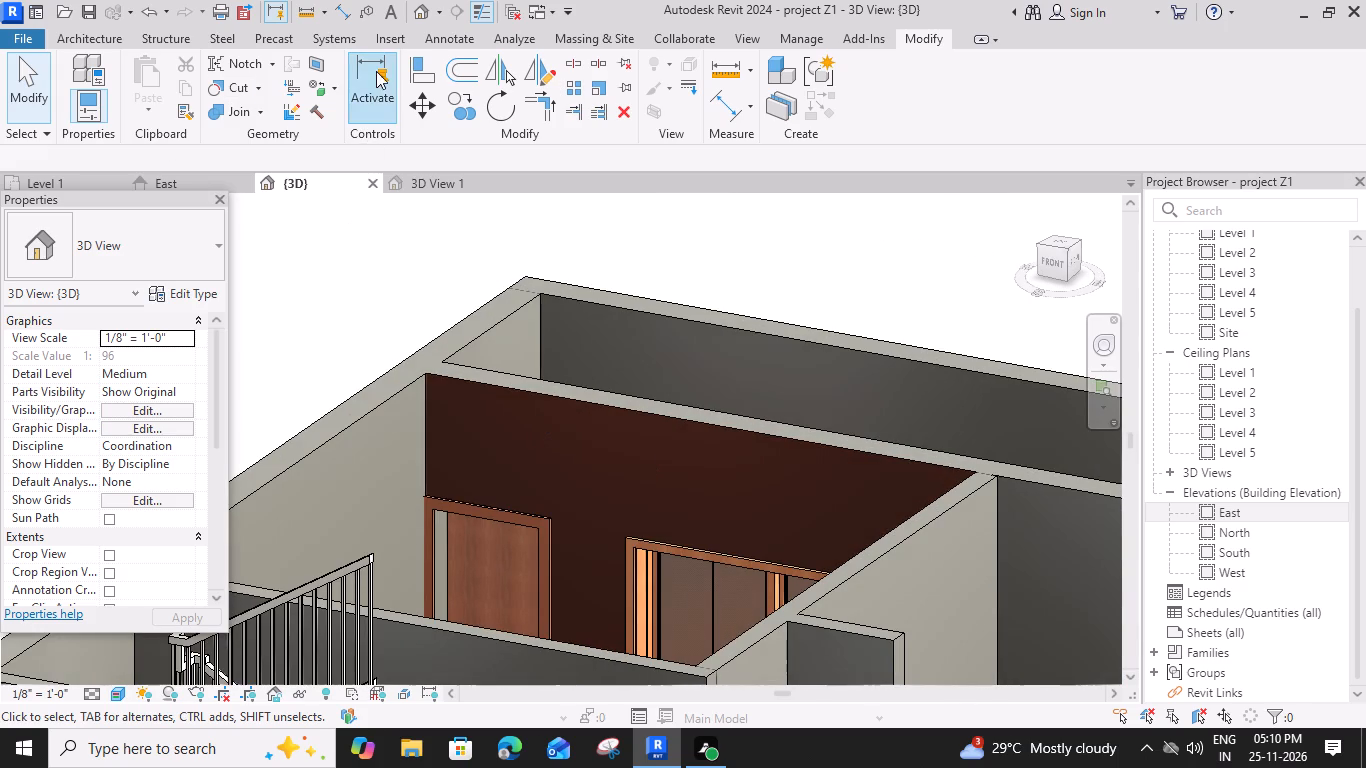
{"action": "left_click", "coordinate": [335, 87]}
{"action": "left_click", "coordinate": [346, 114]}
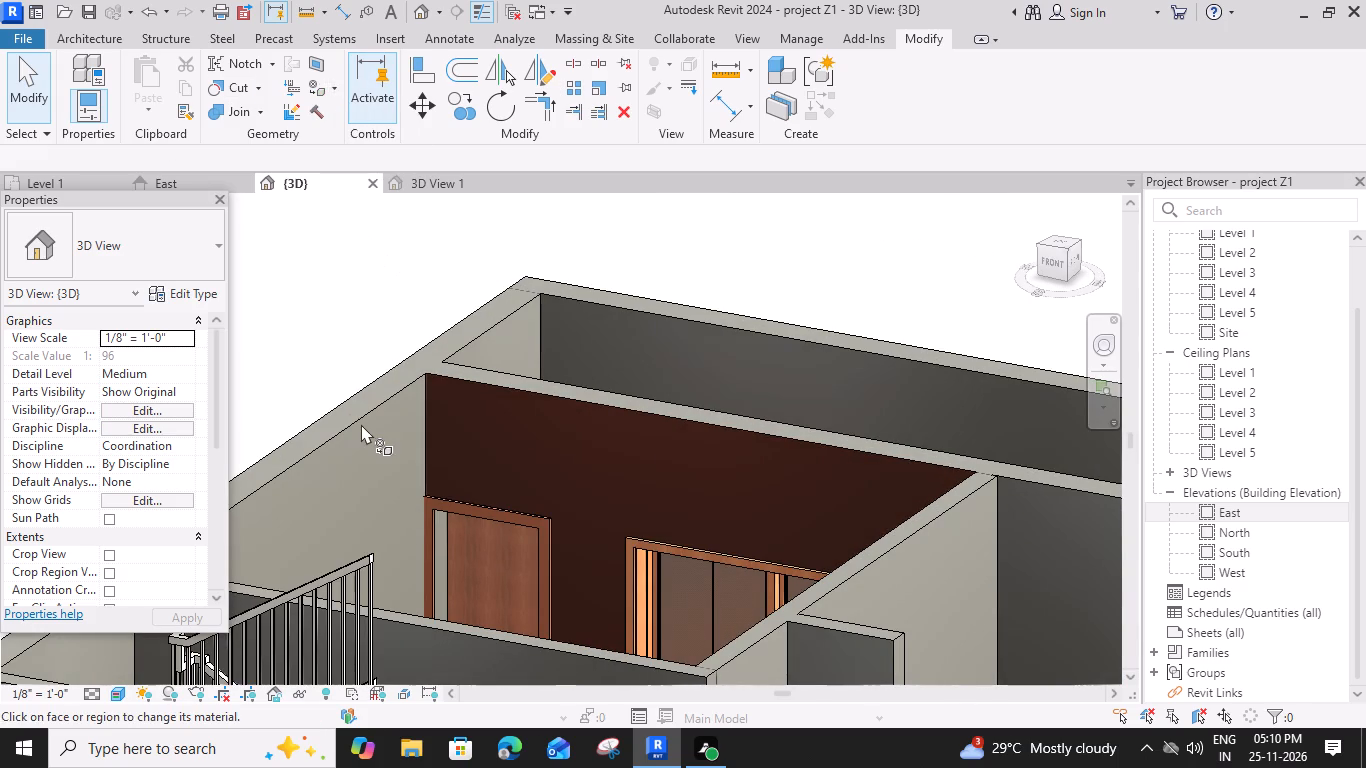
{"action": "left_click", "coordinate": [156, 285]}
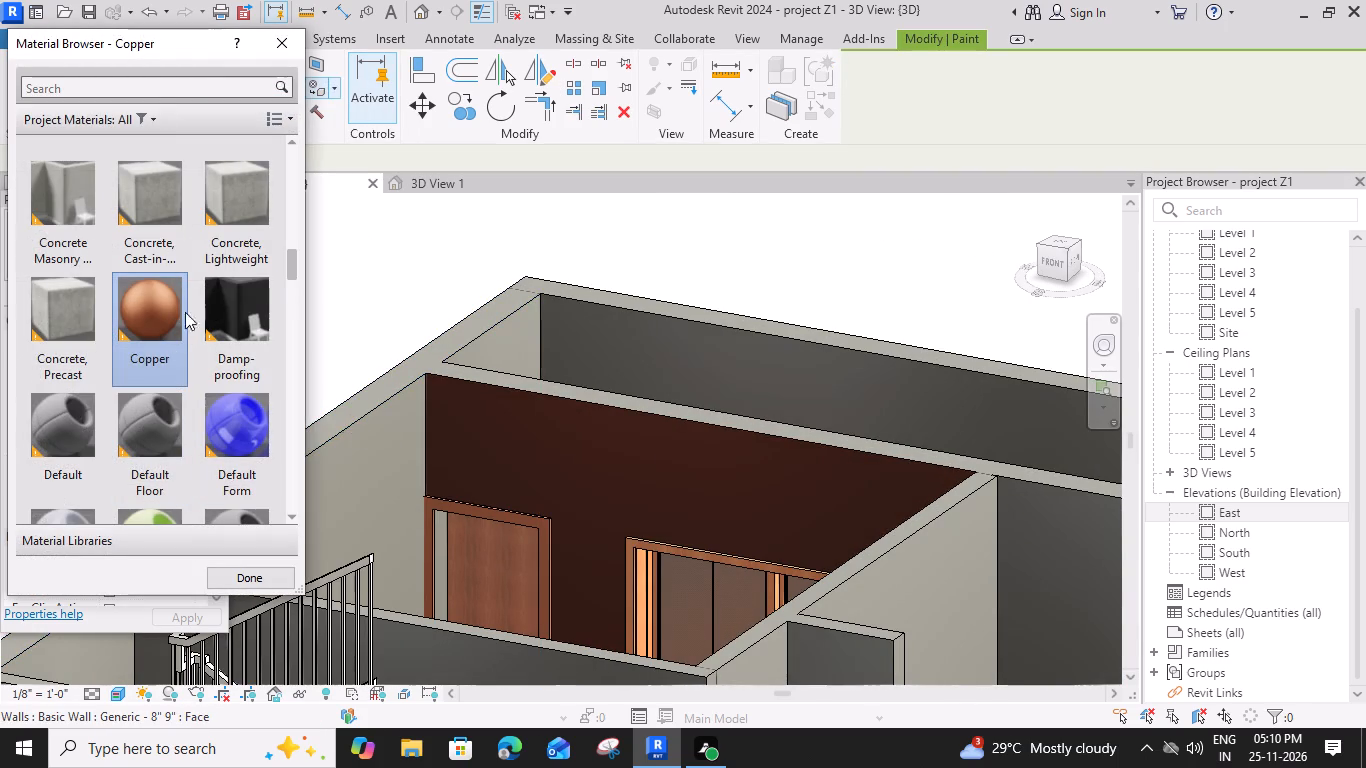
{"action": "left_click", "coordinate": [362, 441]}
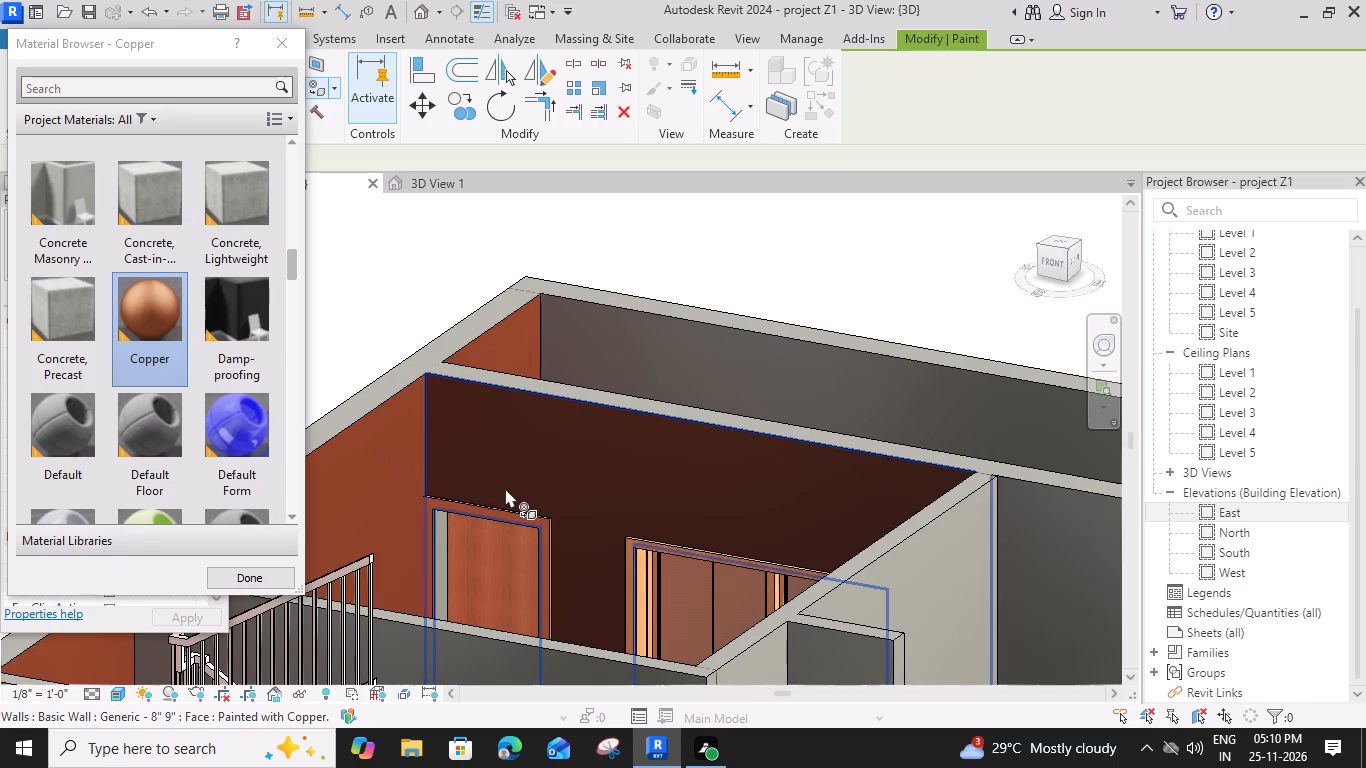
{"action": "left_click", "coordinate": [259, 578]}
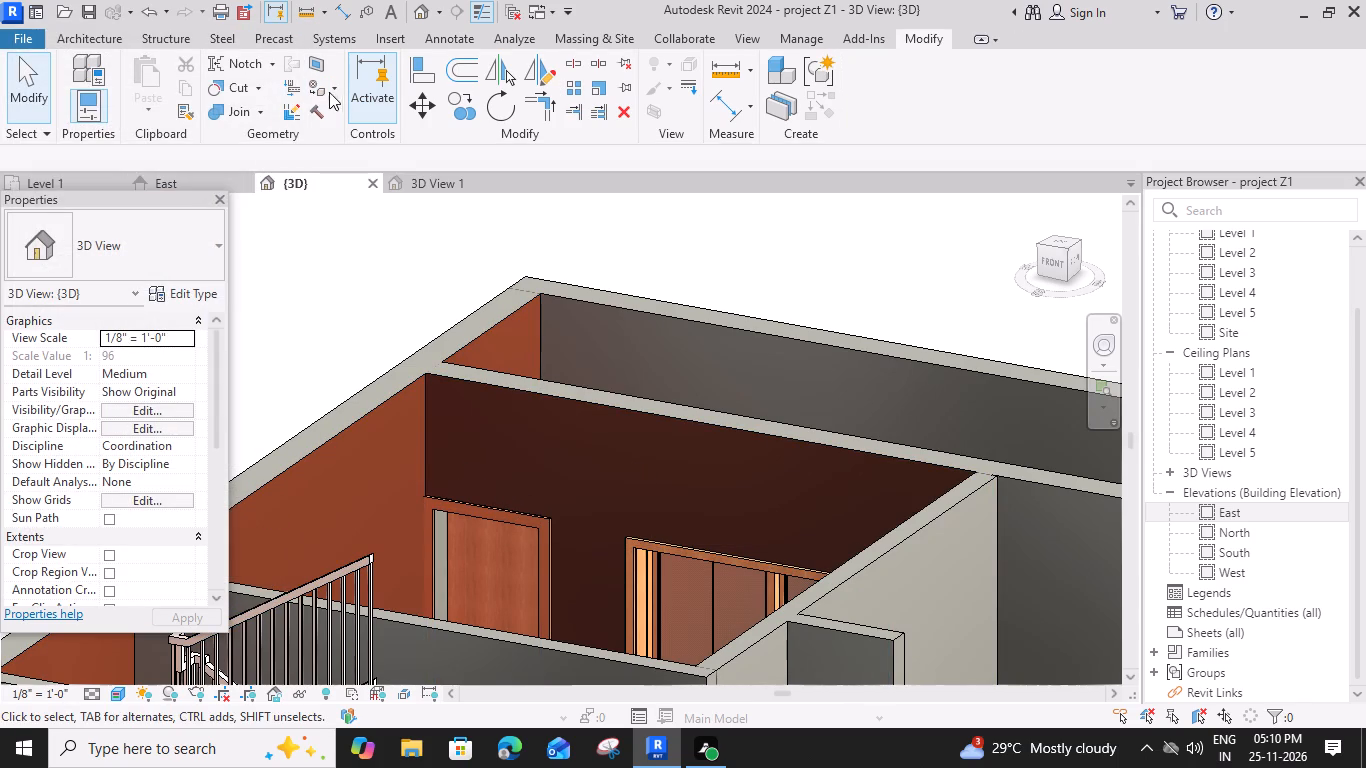
Remove the Copper paint from the cross wall face containing the door and window.
{"action": "left_click", "coordinate": [333, 90]}
{"action": "left_click", "coordinate": [358, 154]}
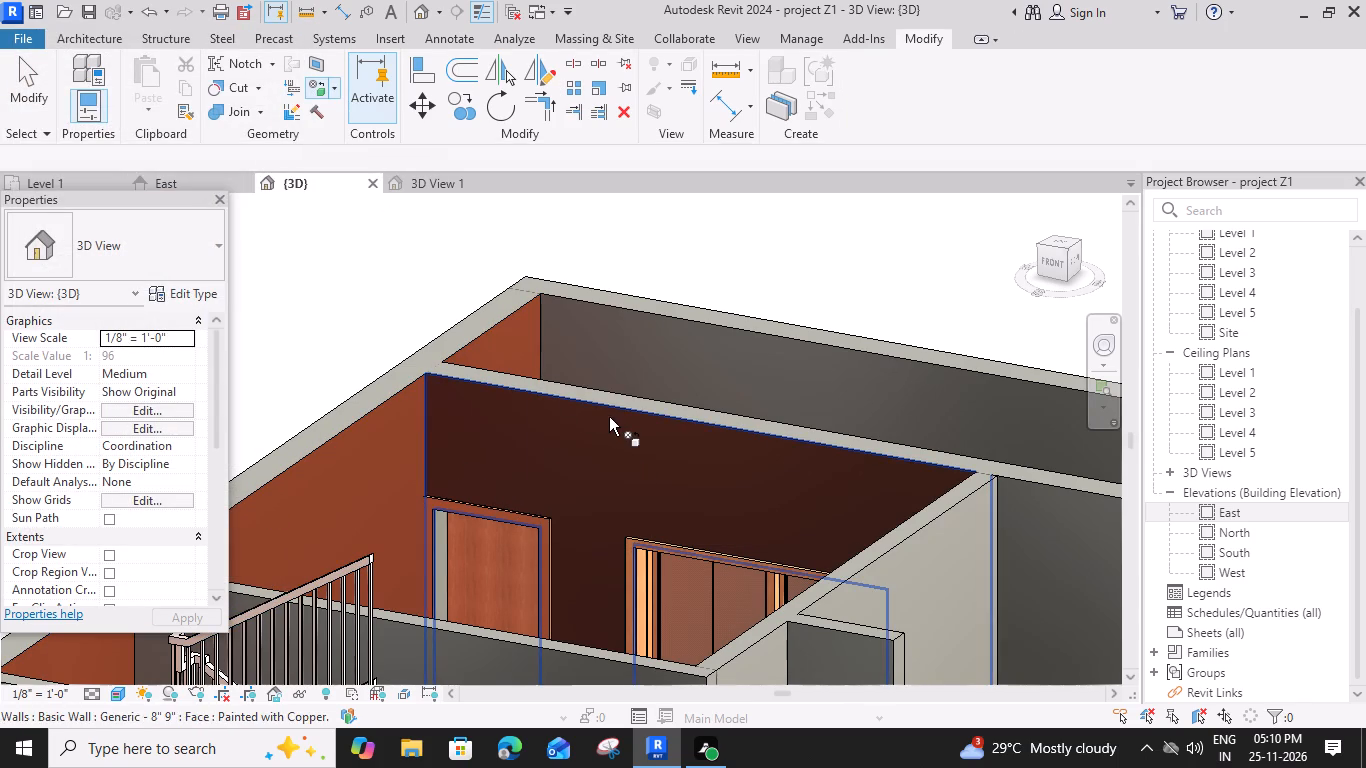
{"action": "left_click", "coordinate": [609, 417]}
{"action": "key", "text": "Escape"}
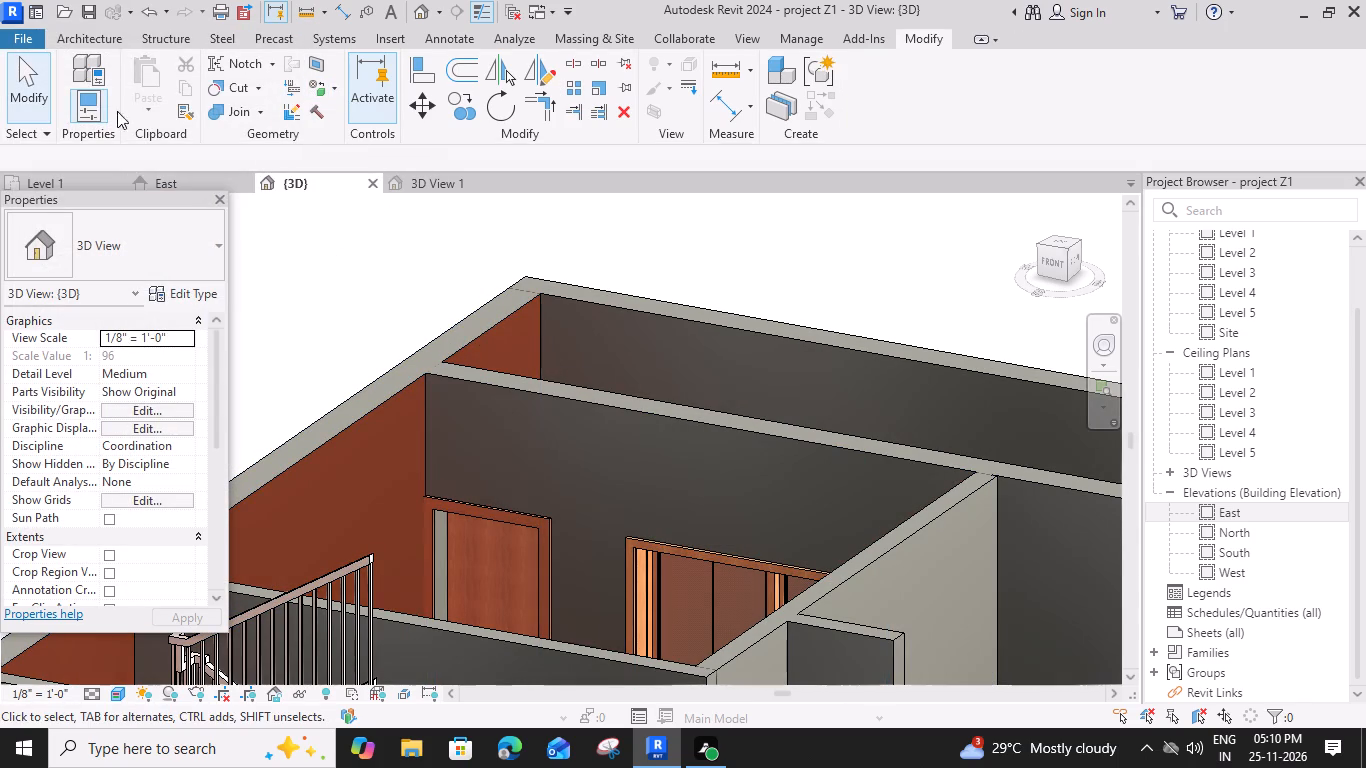
Split the Copper-painted side wall at its junctions with the door-and-window cross wall and the wall behind the stair.
{"action": "left_click", "coordinate": [567, 63]}
{"action": "scroll", "coordinate": [421, 359], "scroll_direction": "up", "scroll_amount": 4}
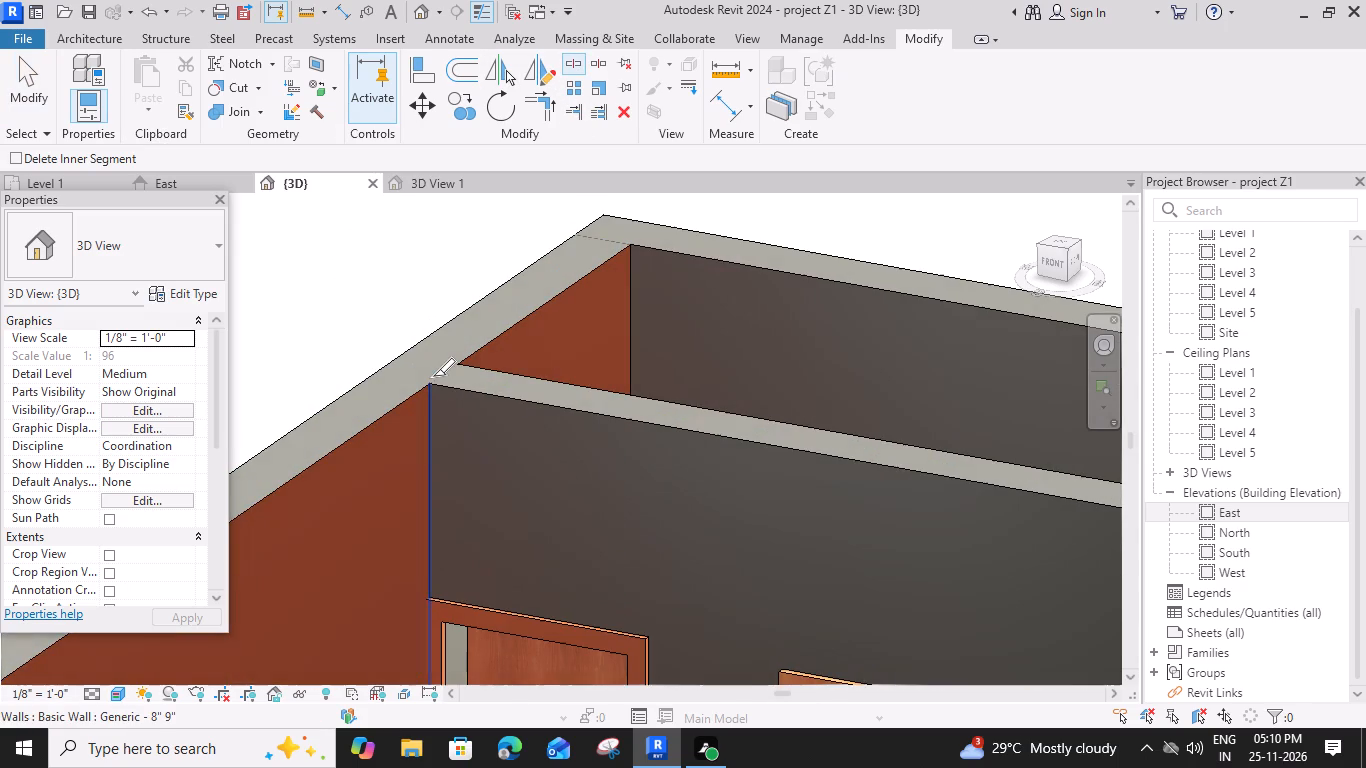
{"action": "left_click", "coordinate": [416, 361]}
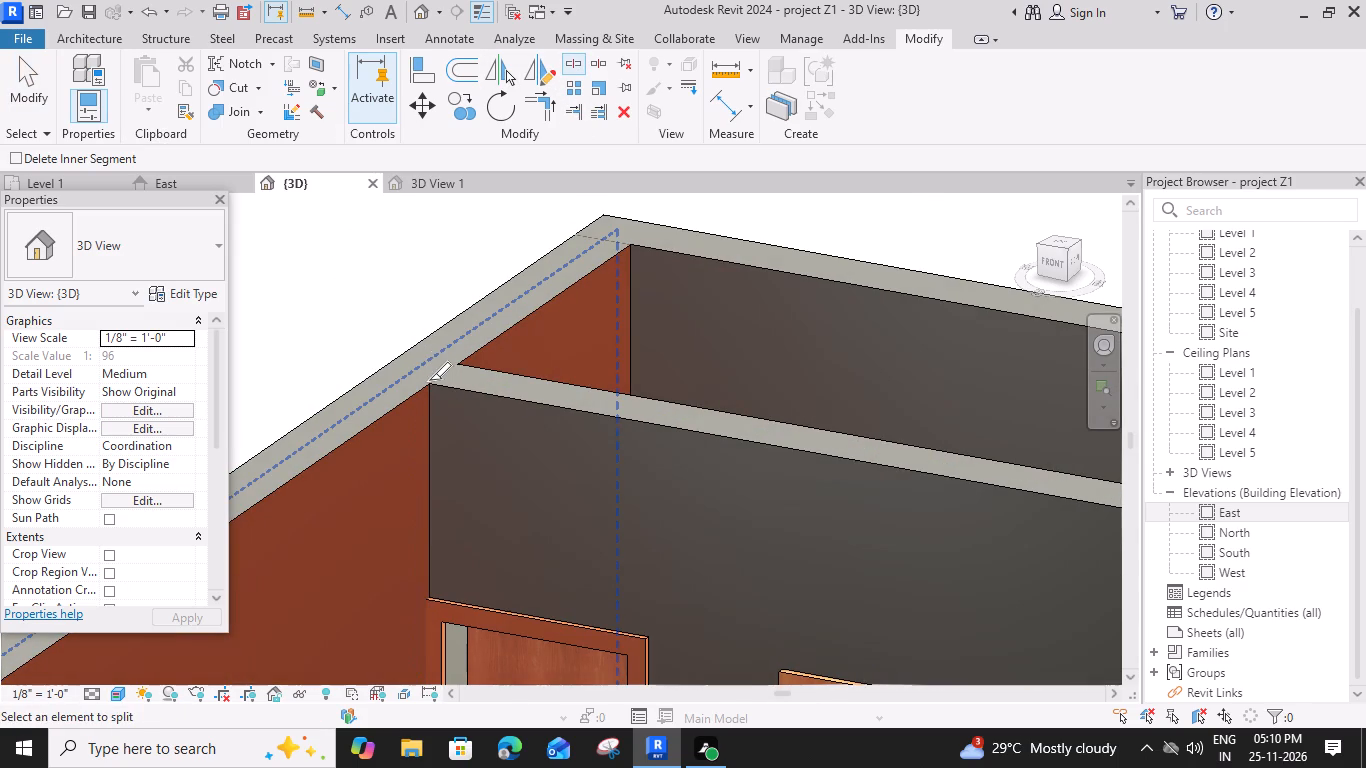
{"action": "scroll", "coordinate": [421, 427], "scroll_direction": "down", "scroll_amount": 5}
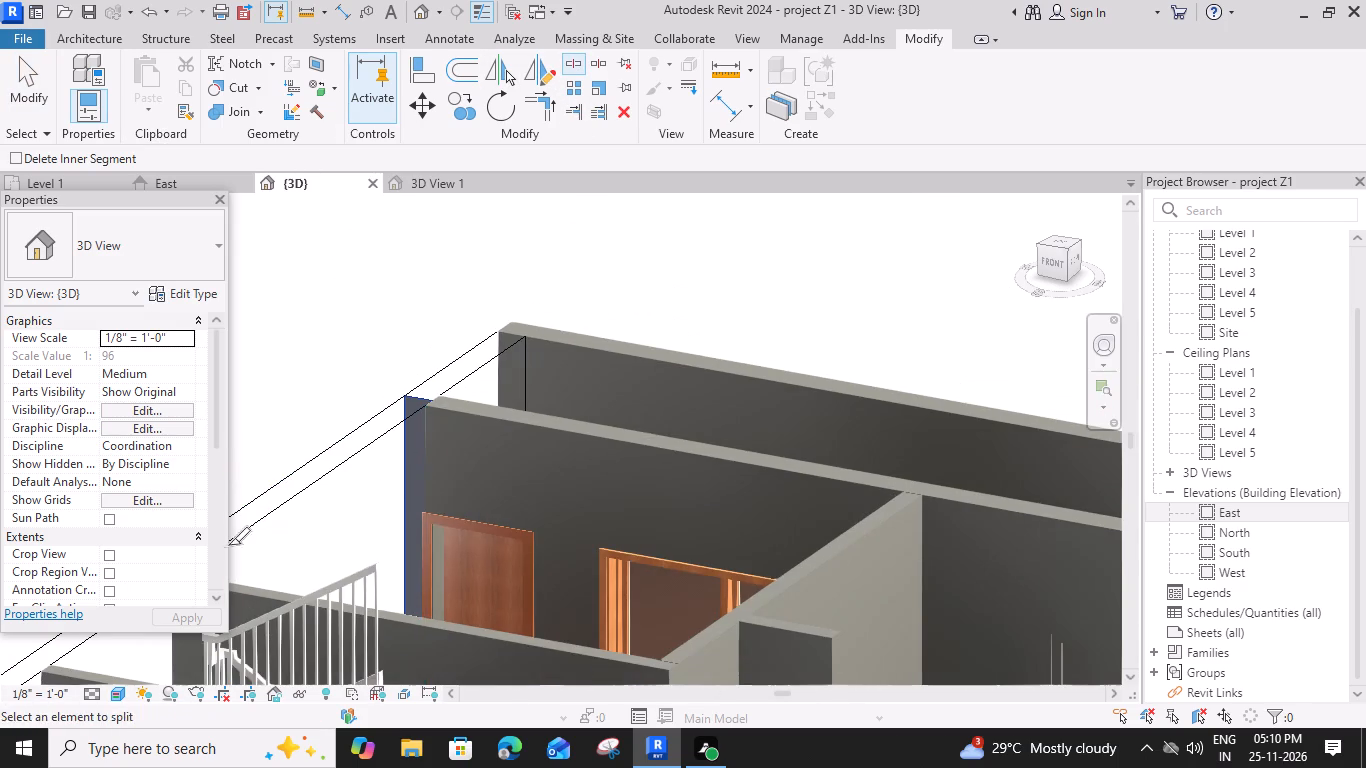
{"action": "middle_click_drag", "start_coordinate": [331, 529], "coordinate": [638, 417]}
{"action": "scroll", "coordinate": [491, 459], "scroll_direction": "up", "scroll_amount": 4}
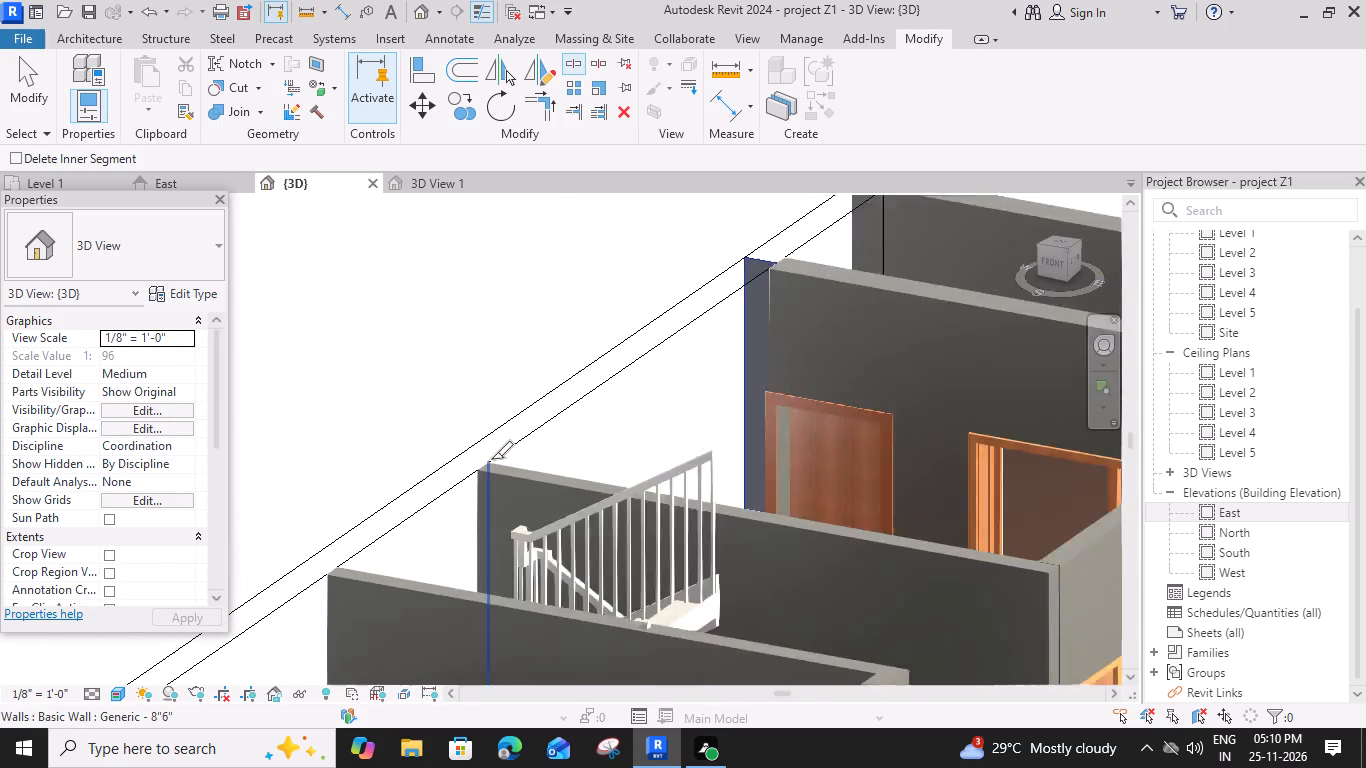
{"action": "scroll", "coordinate": [488, 460], "scroll_direction": "up", "scroll_amount": 4}
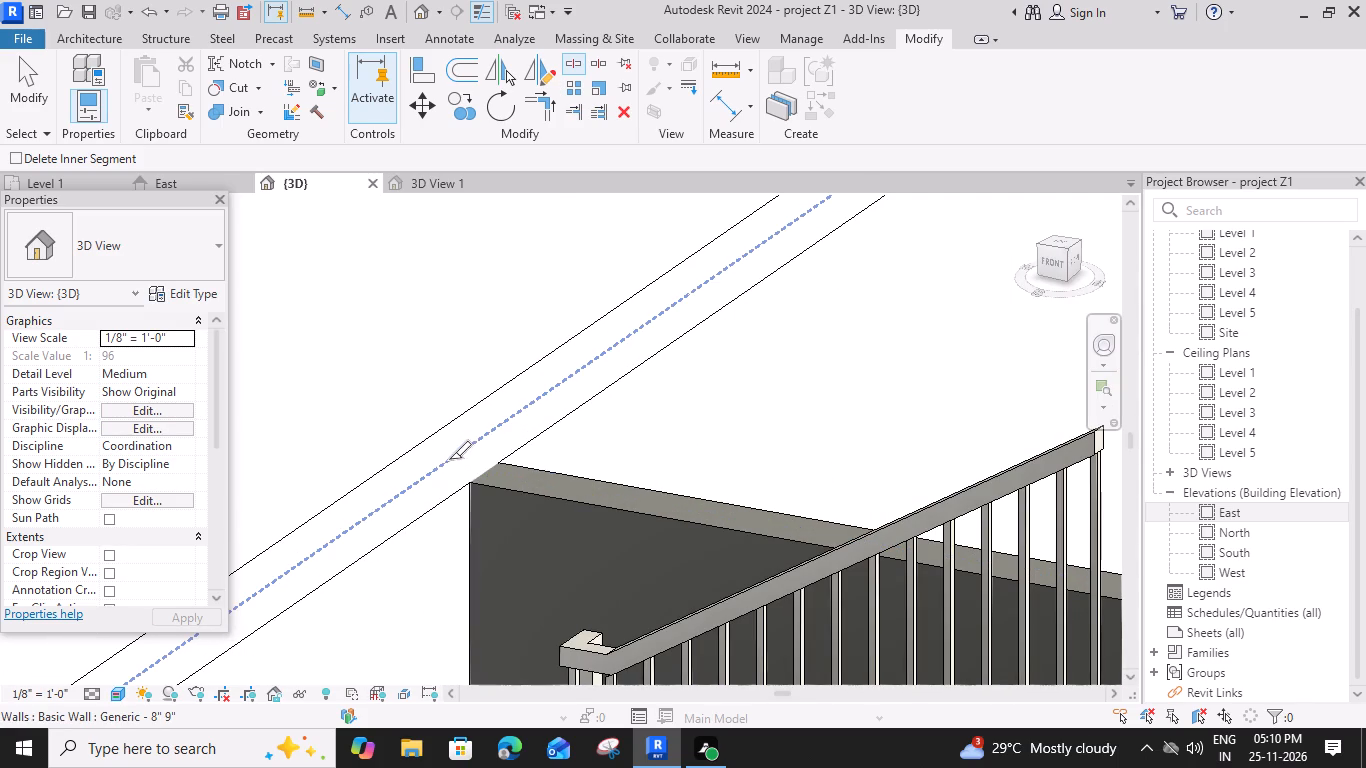
{"action": "left_click", "coordinate": [445, 452]}
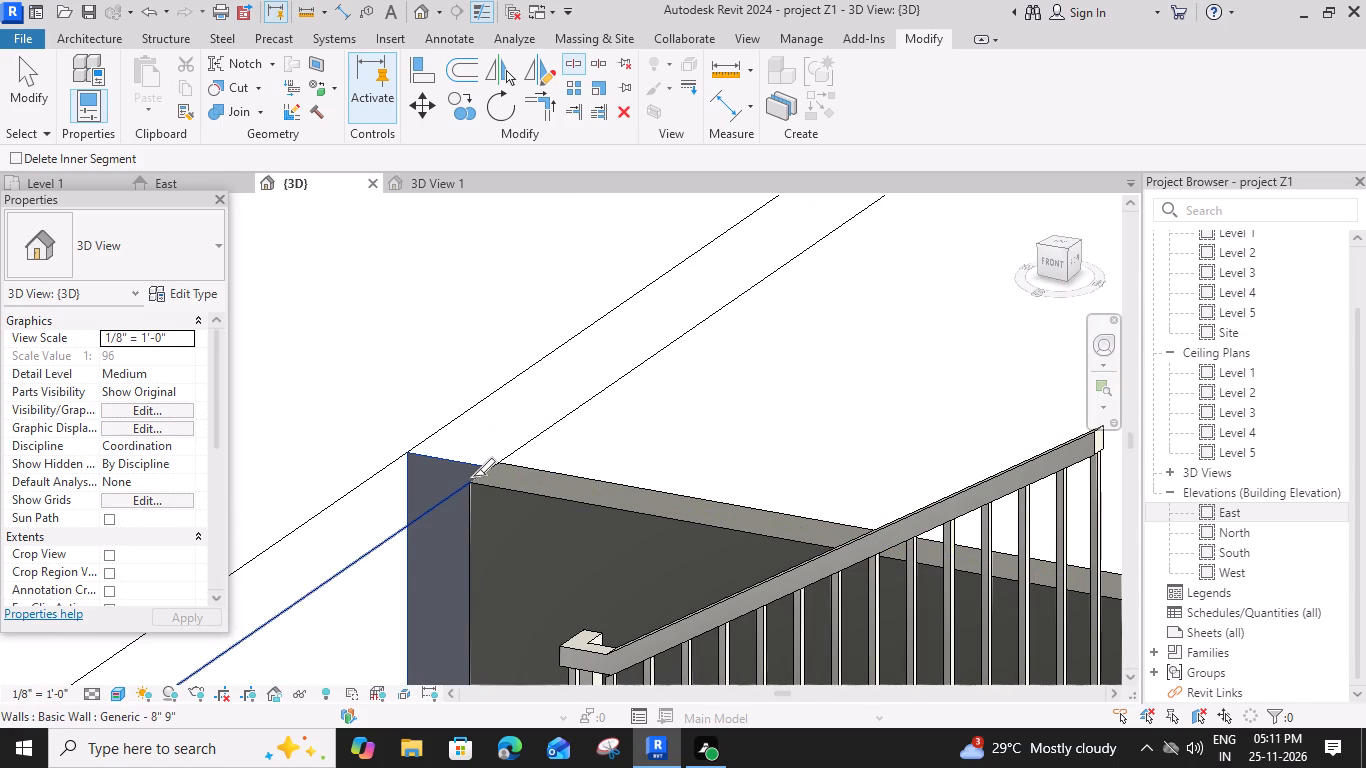
Remove the Copper paint from the side wall segments beside the stair and beyond the cross wall.
{"action": "left_click", "coordinate": [336, 85]}
{"action": "left_click", "coordinate": [363, 163]}
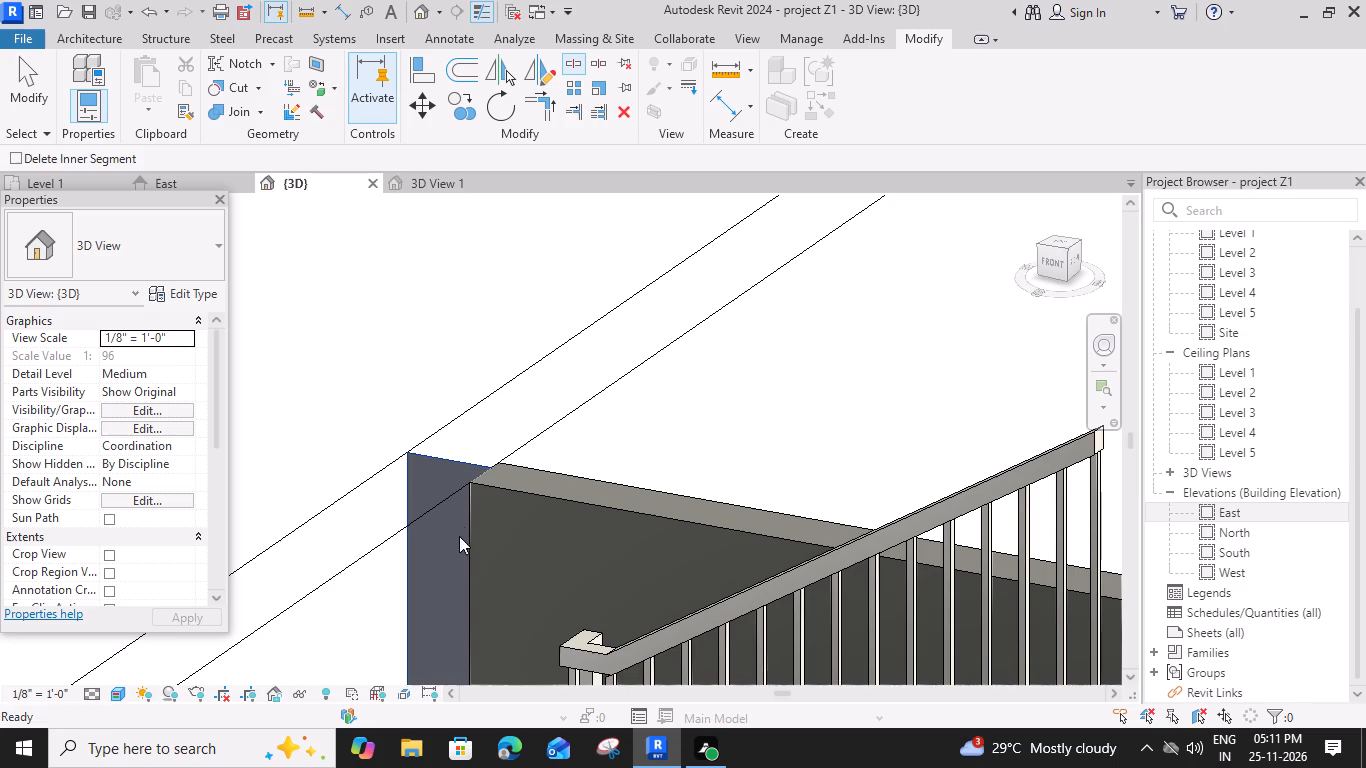
{"action": "scroll", "coordinate": [404, 582], "scroll_direction": "down", "scroll_amount": 3}
{"action": "left_click", "coordinate": [408, 581]}
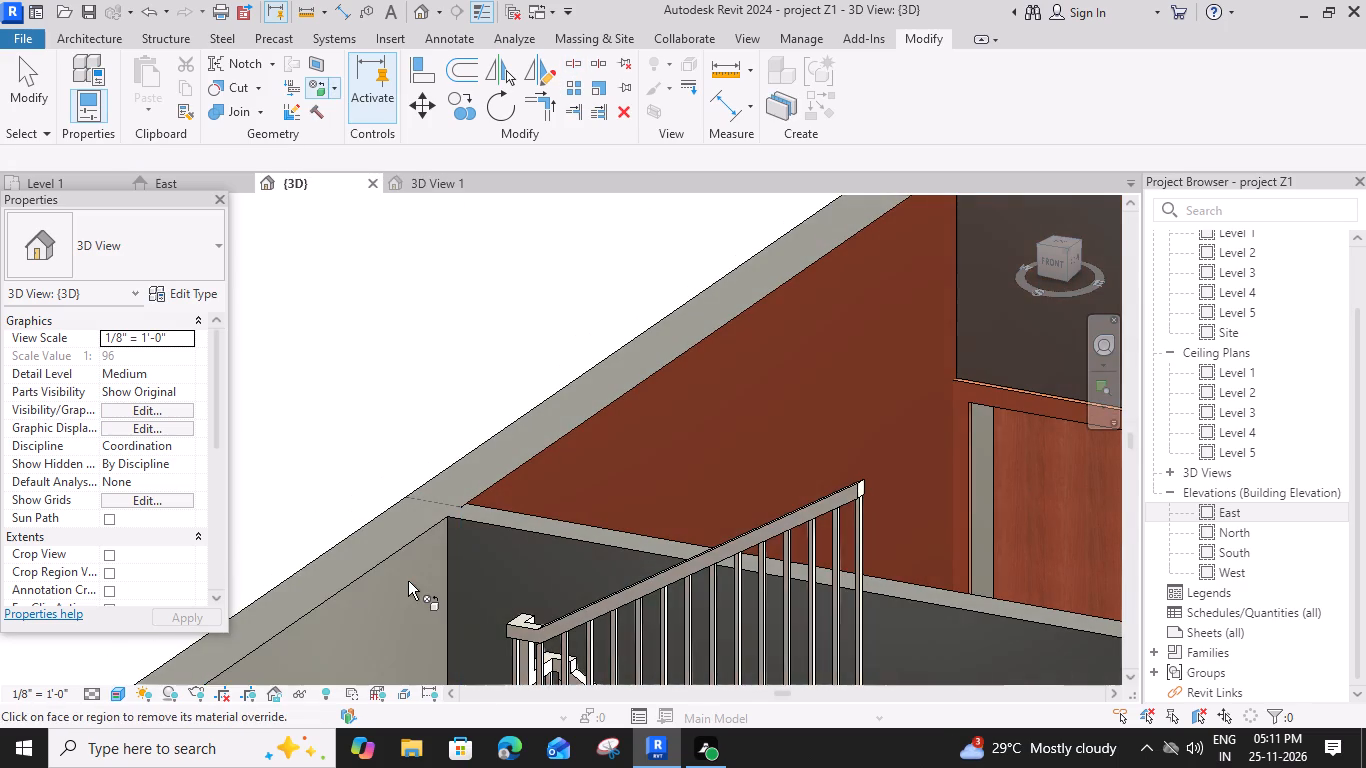
{"action": "scroll", "coordinate": [409, 581], "scroll_direction": "down", "scroll_amount": 3}
{"action": "left_click", "coordinate": [861, 279]}
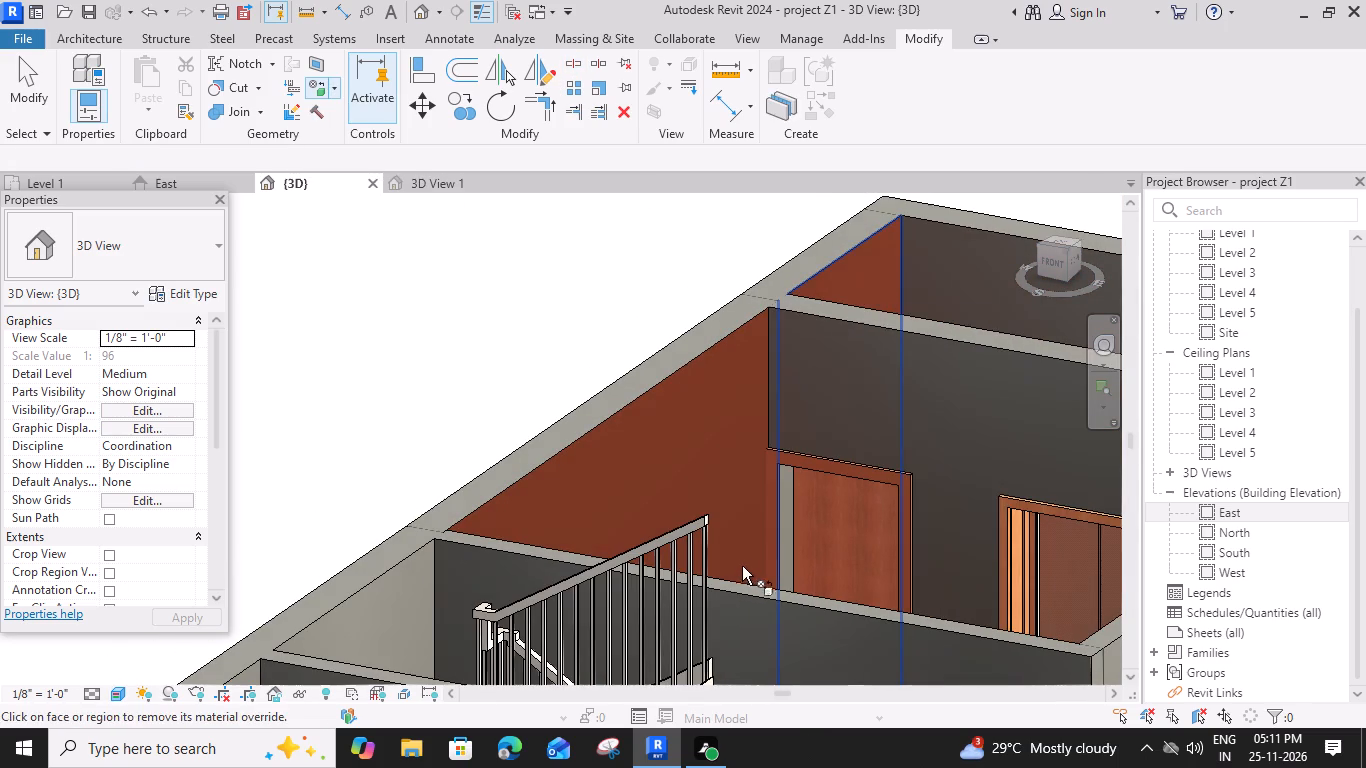
{"action": "key", "text": "Escape"}
Examine the room with the Copper-painted wall, the stair and the surrounding rooms from several angles in the 3D view.
{"action": "scroll", "coordinate": [716, 501], "scroll_direction": "down", "scroll_amount": 2}
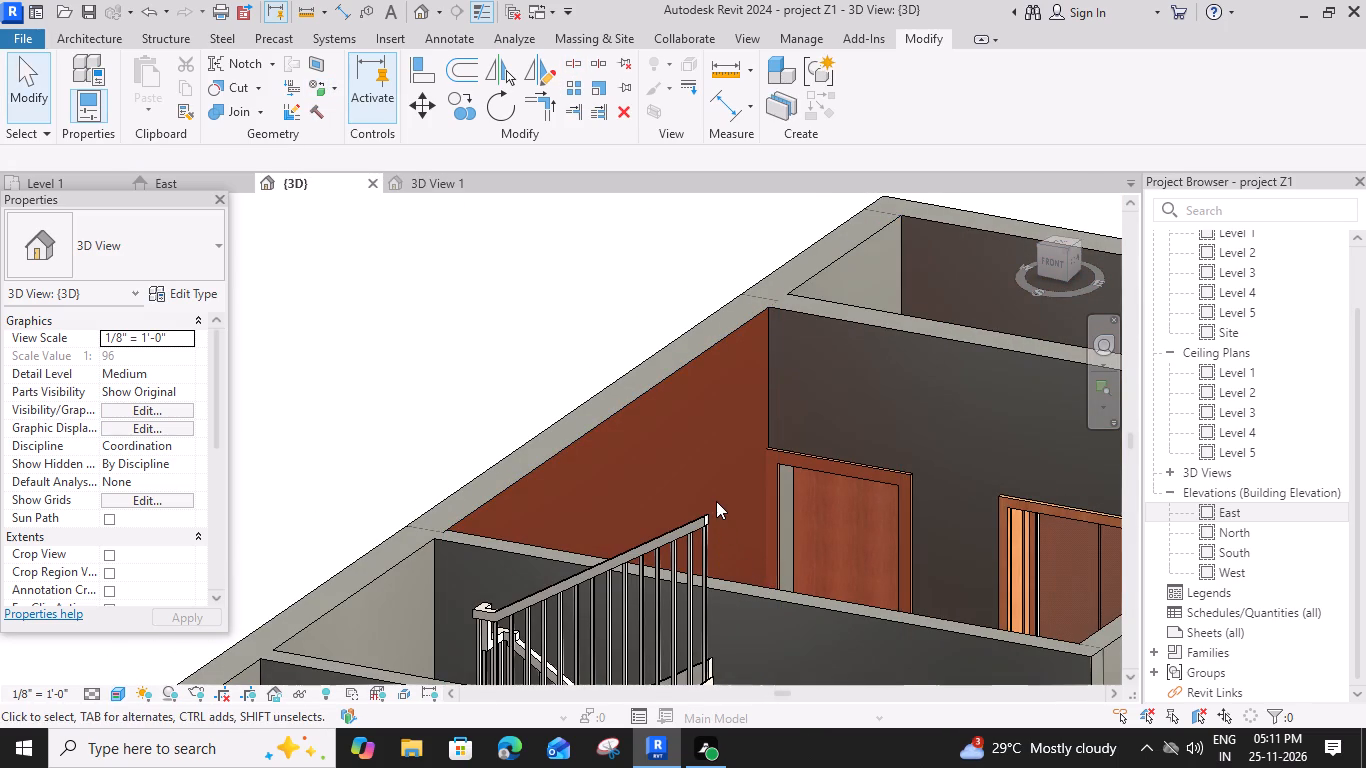
{"action": "scroll", "coordinate": [716, 501], "scroll_direction": "down", "scroll_amount": 1}
{"action": "middle_click_drag", "start_coordinate": [733, 564], "coordinate": [573, 370]}
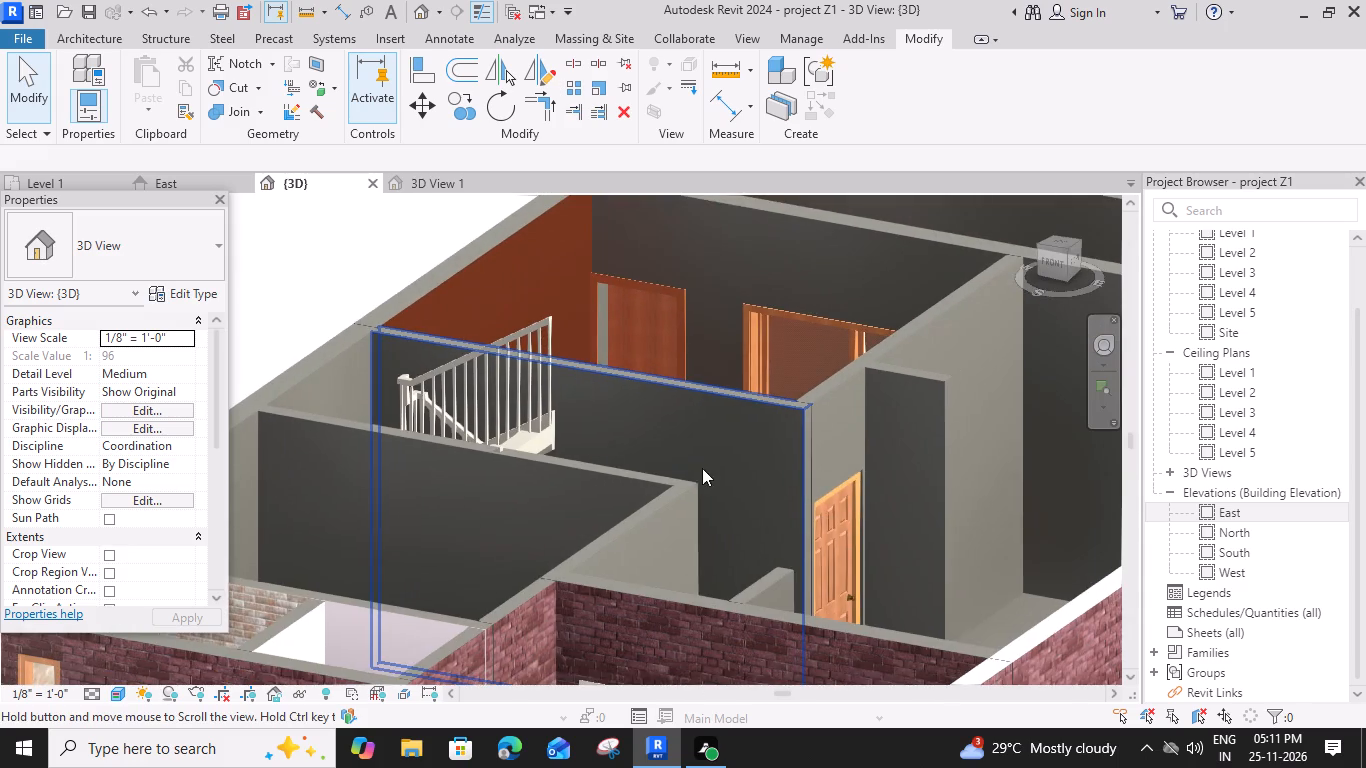
{"action": "scroll", "coordinate": [731, 468], "scroll_direction": "down", "scroll_amount": 3}
{"action": "middle_click_drag", "start_coordinate": [746, 474], "coordinate": [692, 607], "text": "shift"}
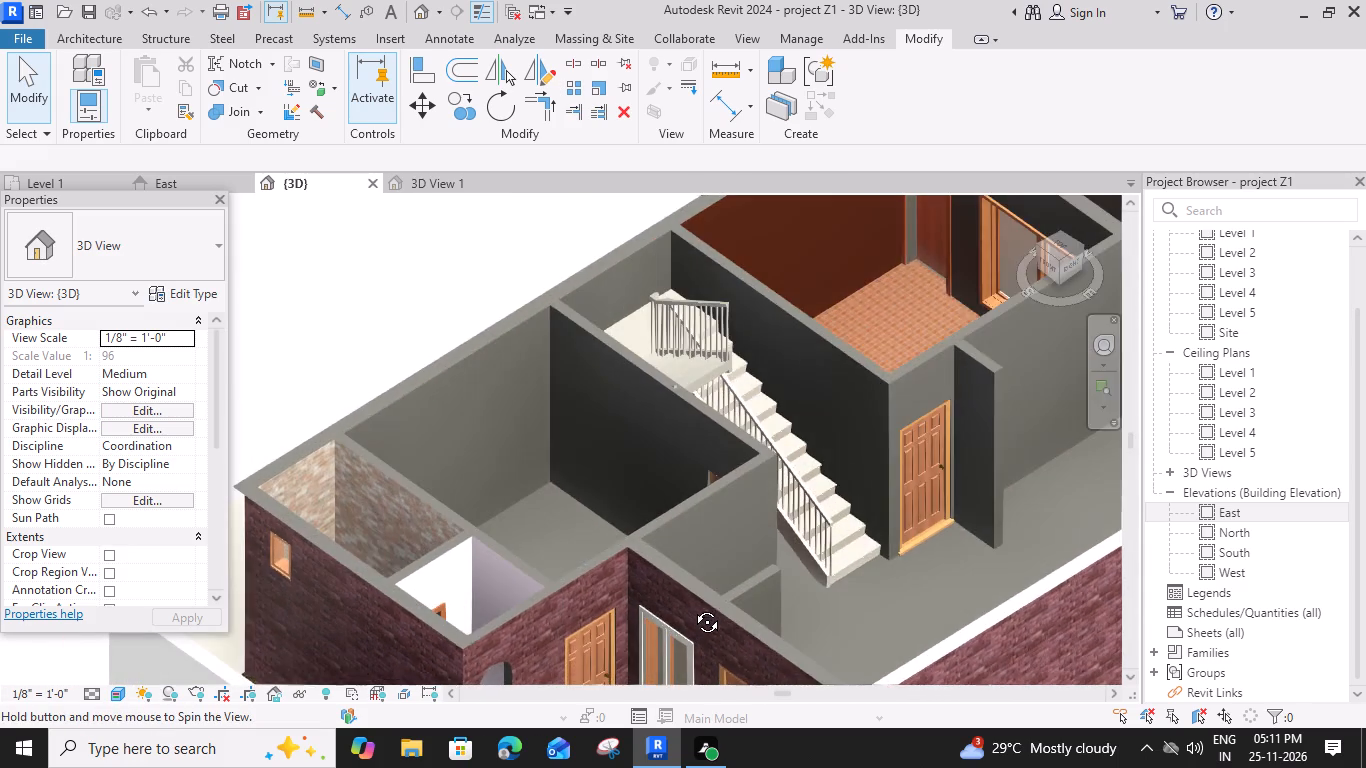
{"action": "middle_click_drag", "start_coordinate": [692, 607], "coordinate": [750, 636], "text": "shift"}
{"action": "scroll", "coordinate": [732, 473], "scroll_direction": "down", "scroll_amount": 2}
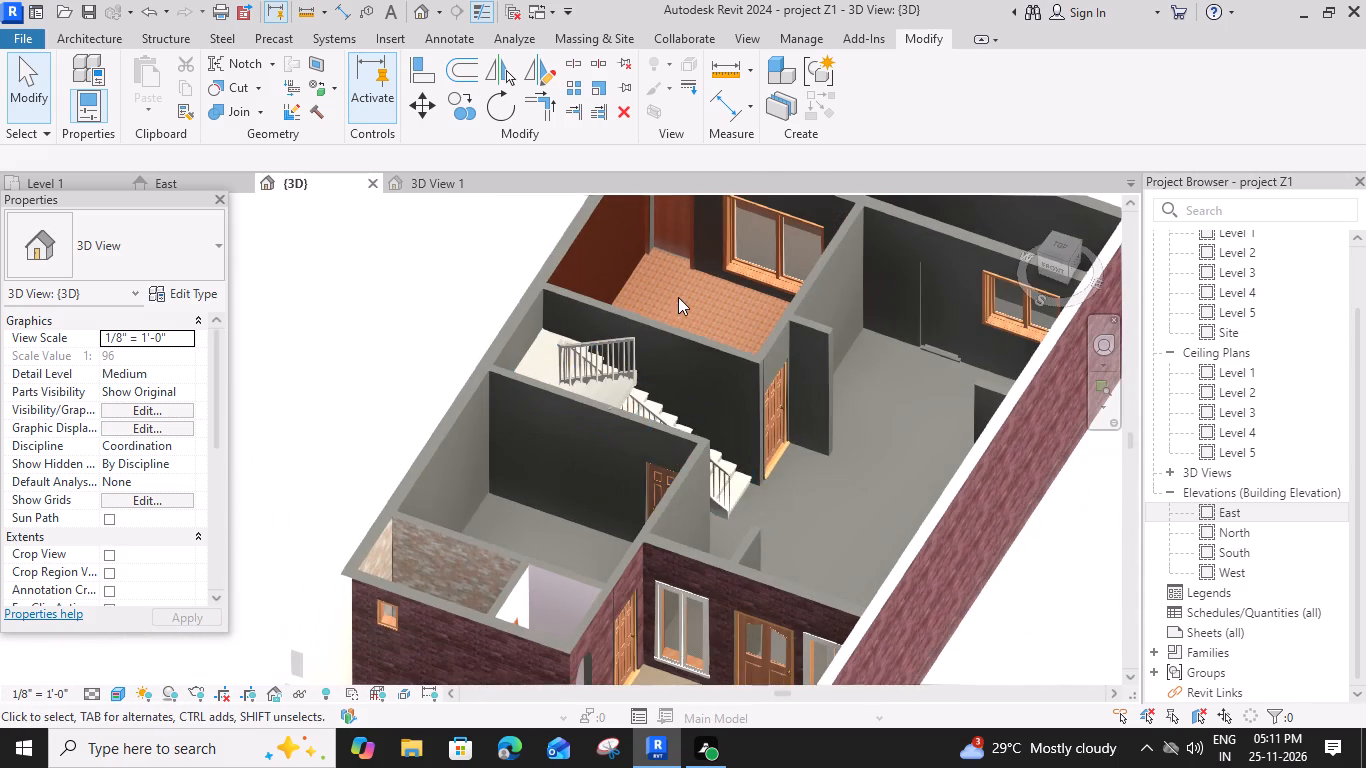
{"action": "middle_click_drag", "start_coordinate": [678, 297], "coordinate": [571, 509], "text": "shift"}
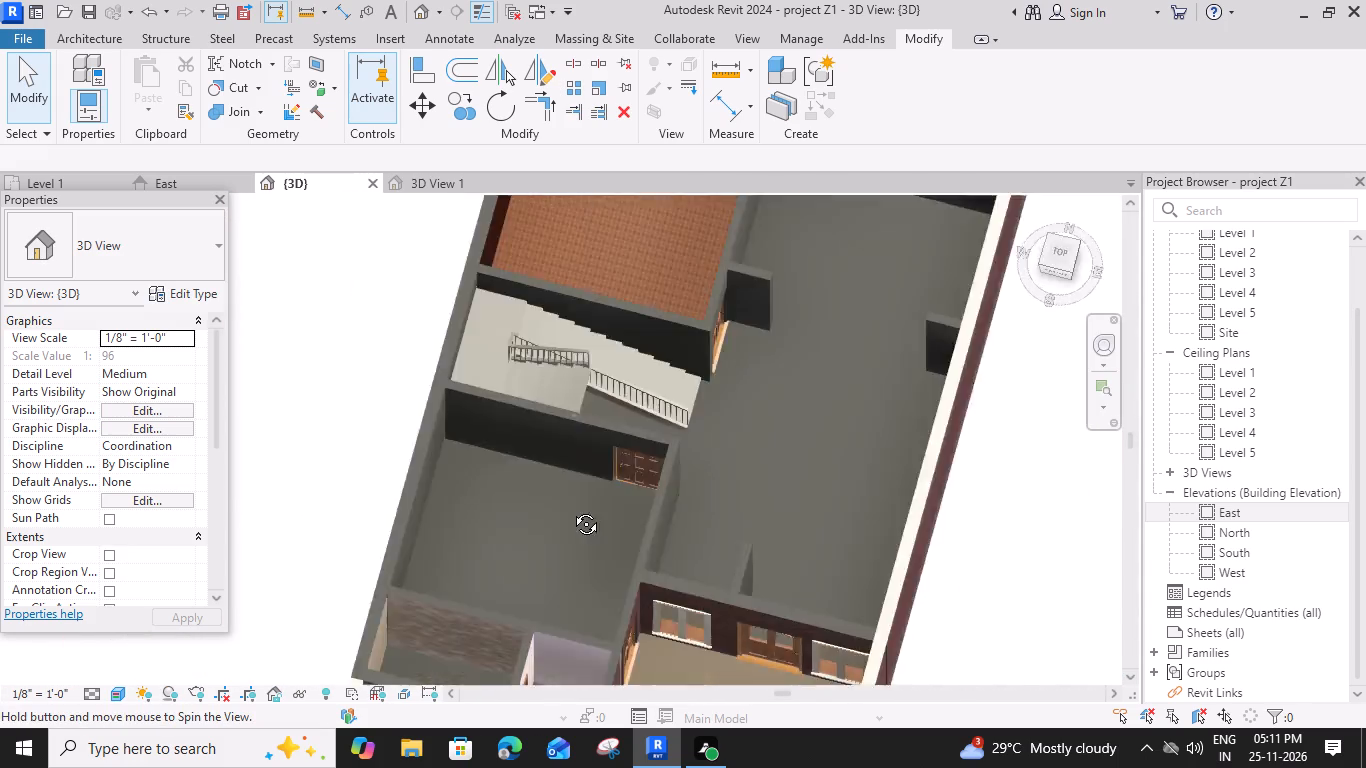
{"action": "middle_click_drag", "start_coordinate": [571, 509], "coordinate": [690, 538], "text": "shift"}
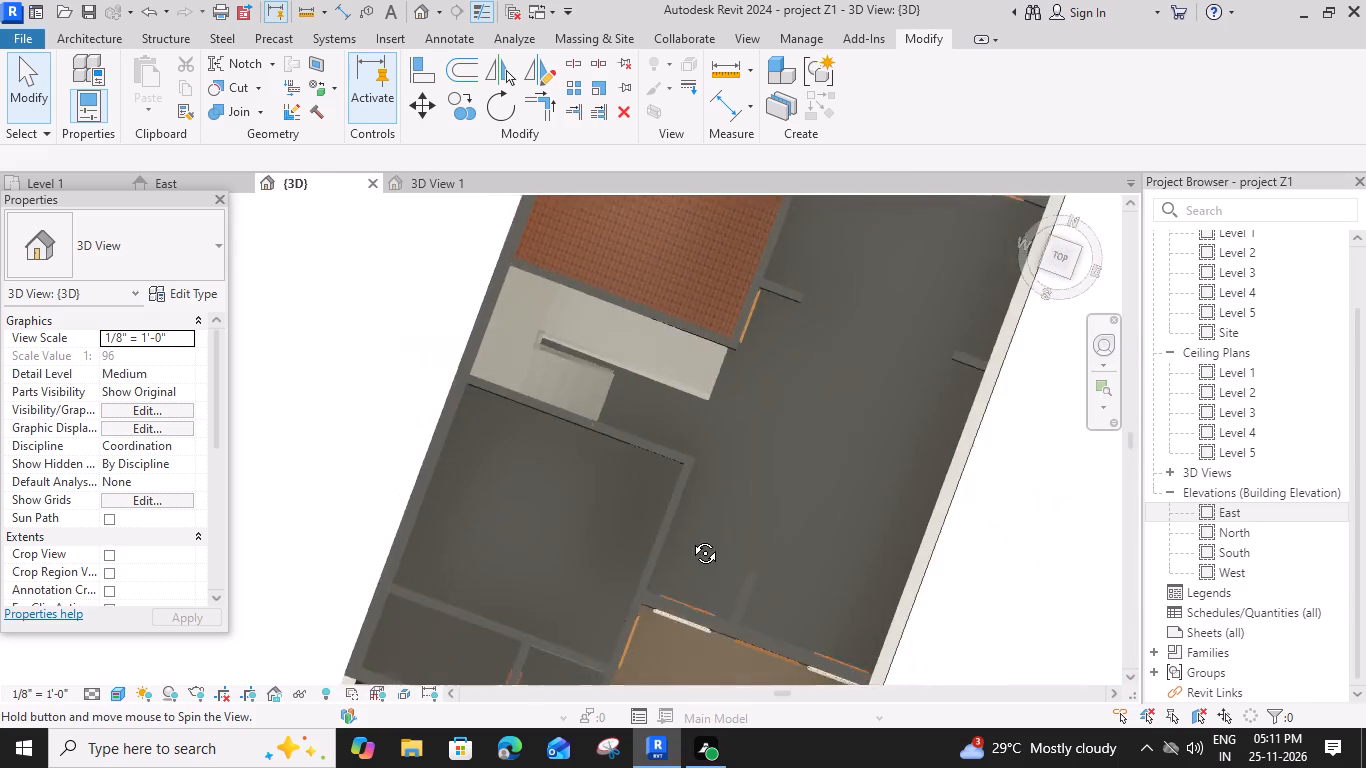
{"action": "middle_click_drag", "start_coordinate": [690, 538], "coordinate": [675, 177], "text": "shift"}
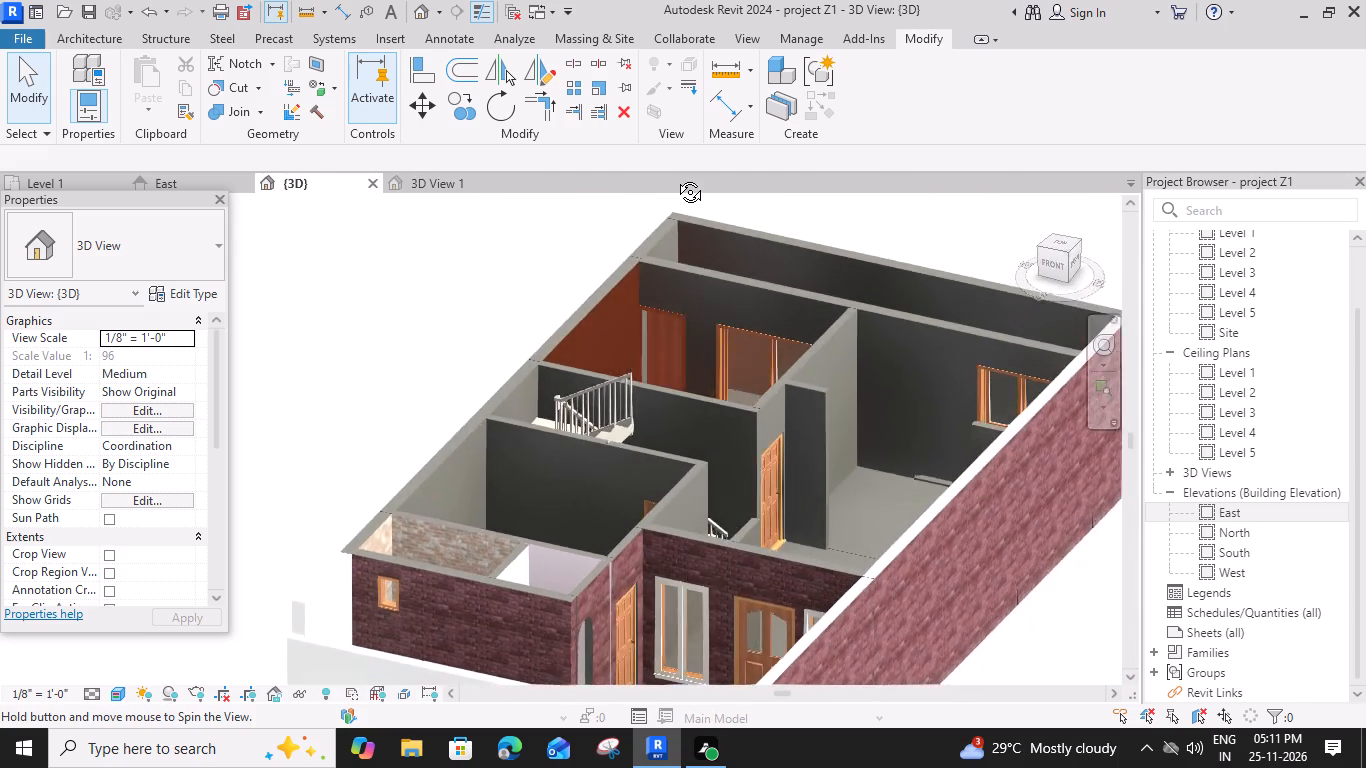
{"action": "middle_click_drag", "start_coordinate": [675, 177], "coordinate": [637, 185], "text": "shift"}
{"action": "scroll", "coordinate": [814, 293], "scroll_direction": "up", "scroll_amount": 4}
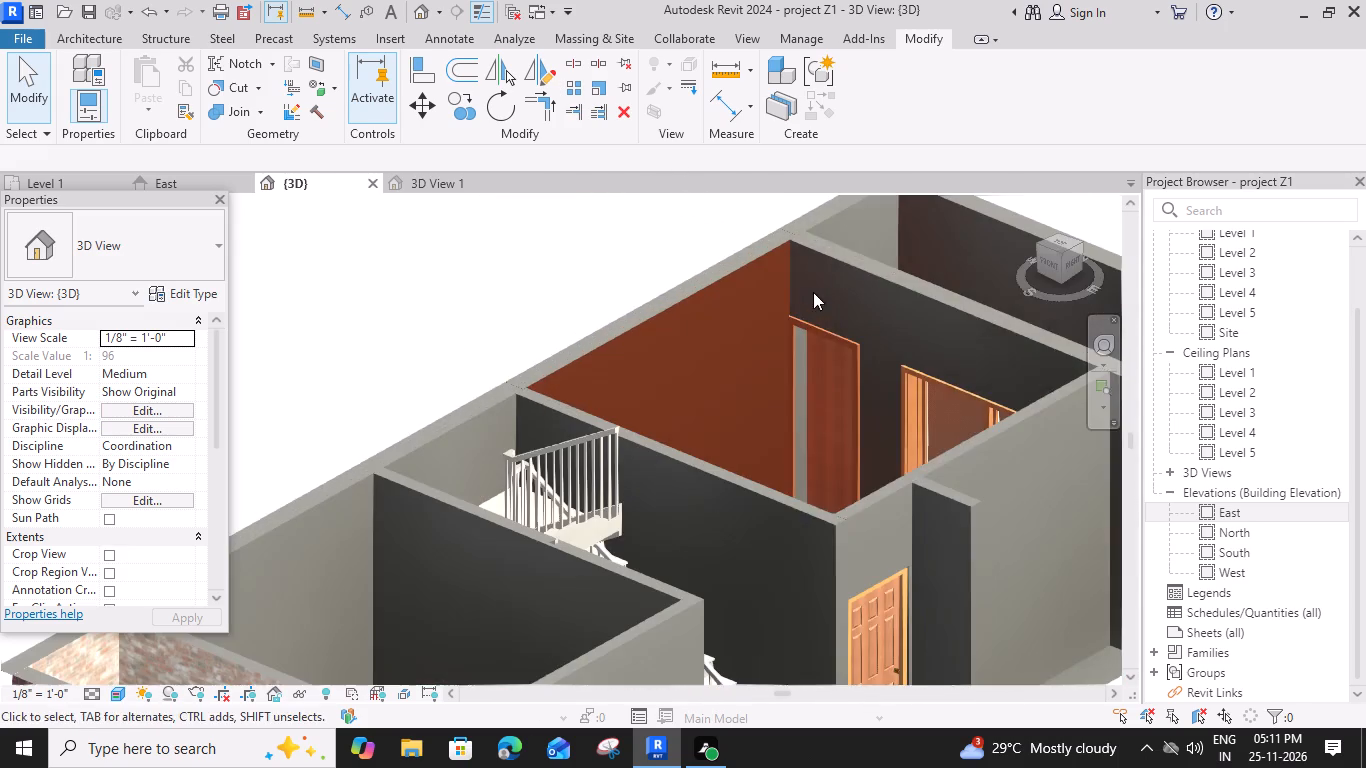
{"action": "scroll", "coordinate": [790, 343], "scroll_direction": "up", "scroll_amount": 5}
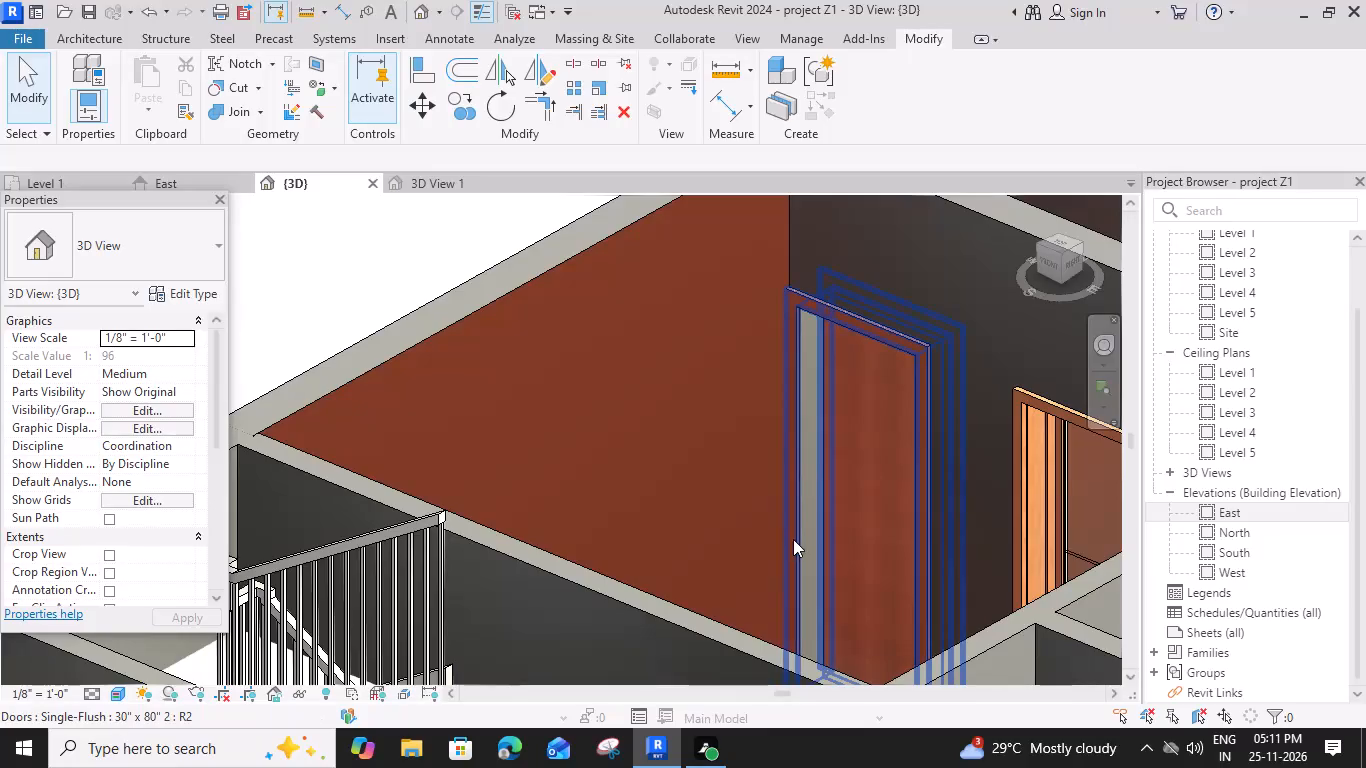
{"action": "scroll", "coordinate": [792, 540], "scroll_direction": "down", "scroll_amount": 4}
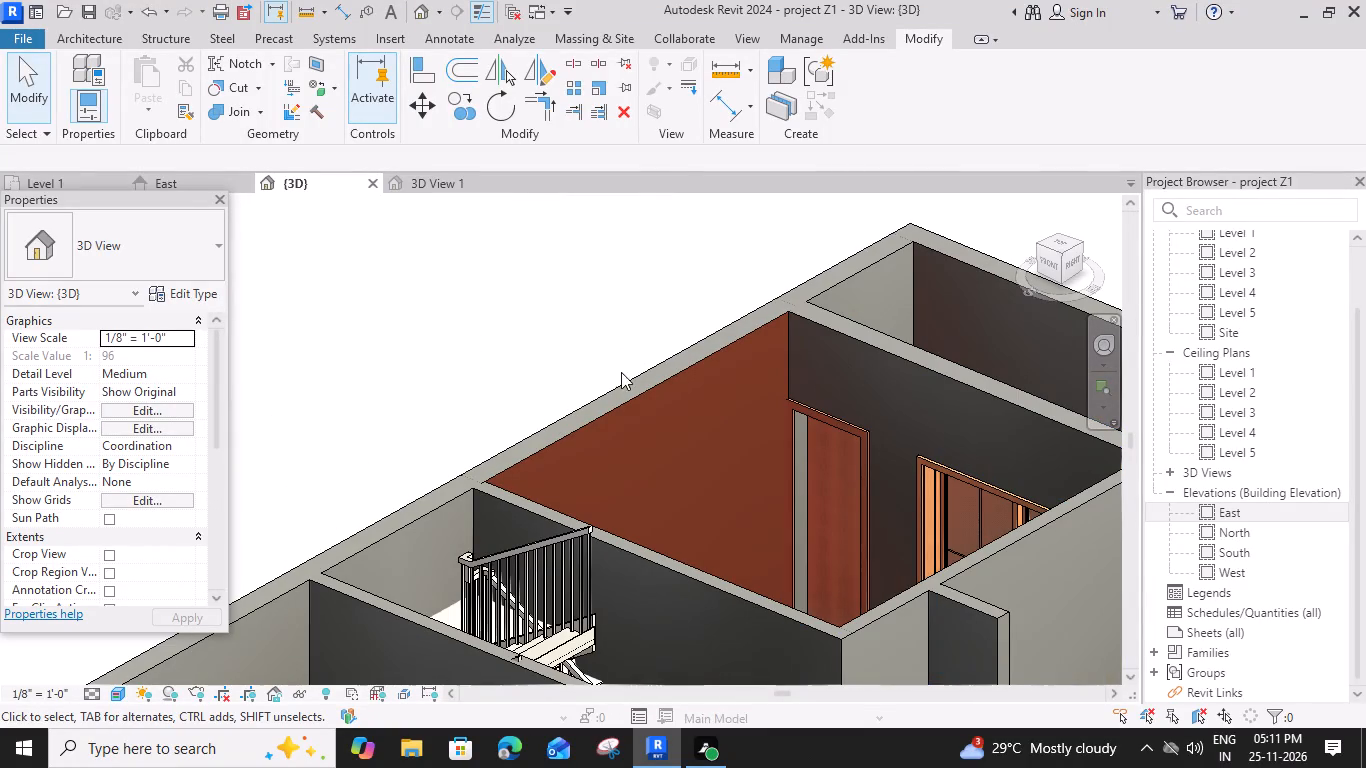
Look through the project's paint materials for a suitable finish for the room's walls.
{"action": "left_click", "coordinate": [332, 91]}
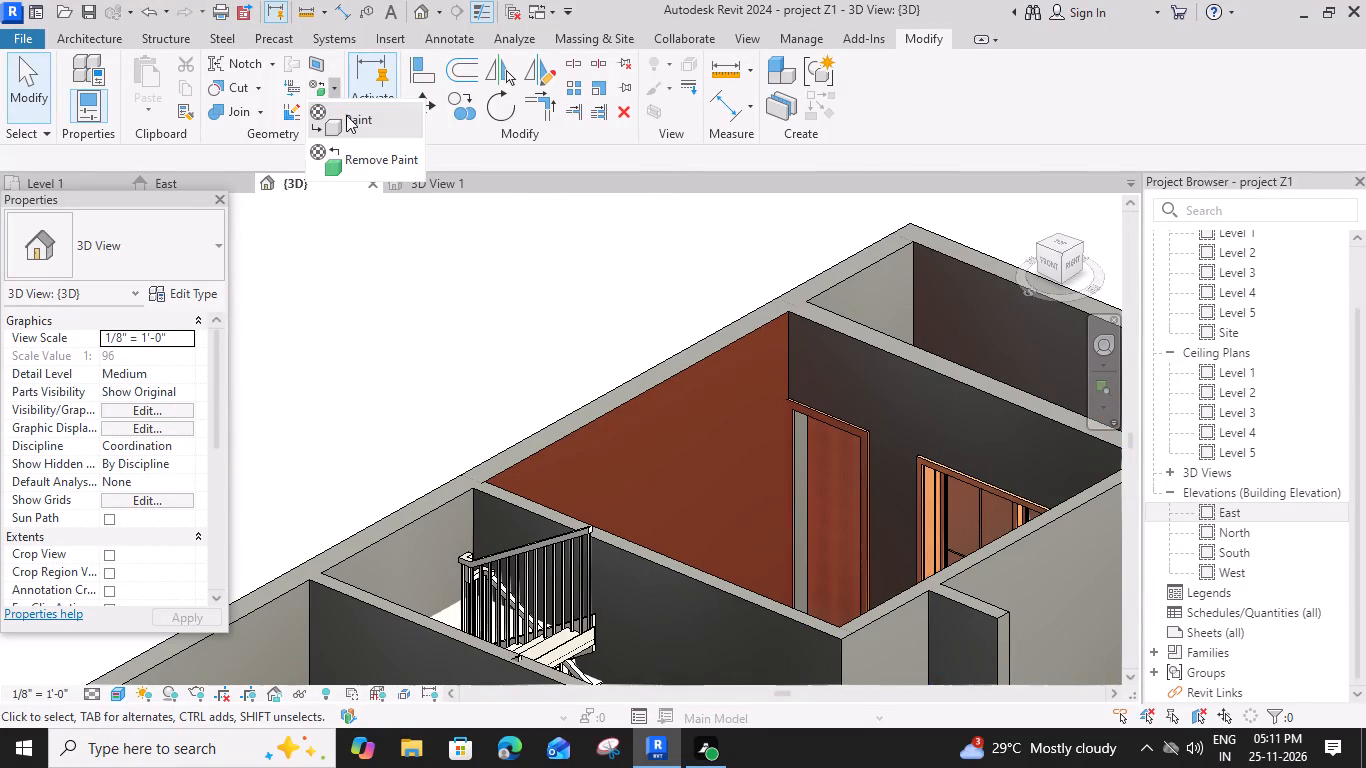
{"action": "left_click", "coordinate": [346, 115]}
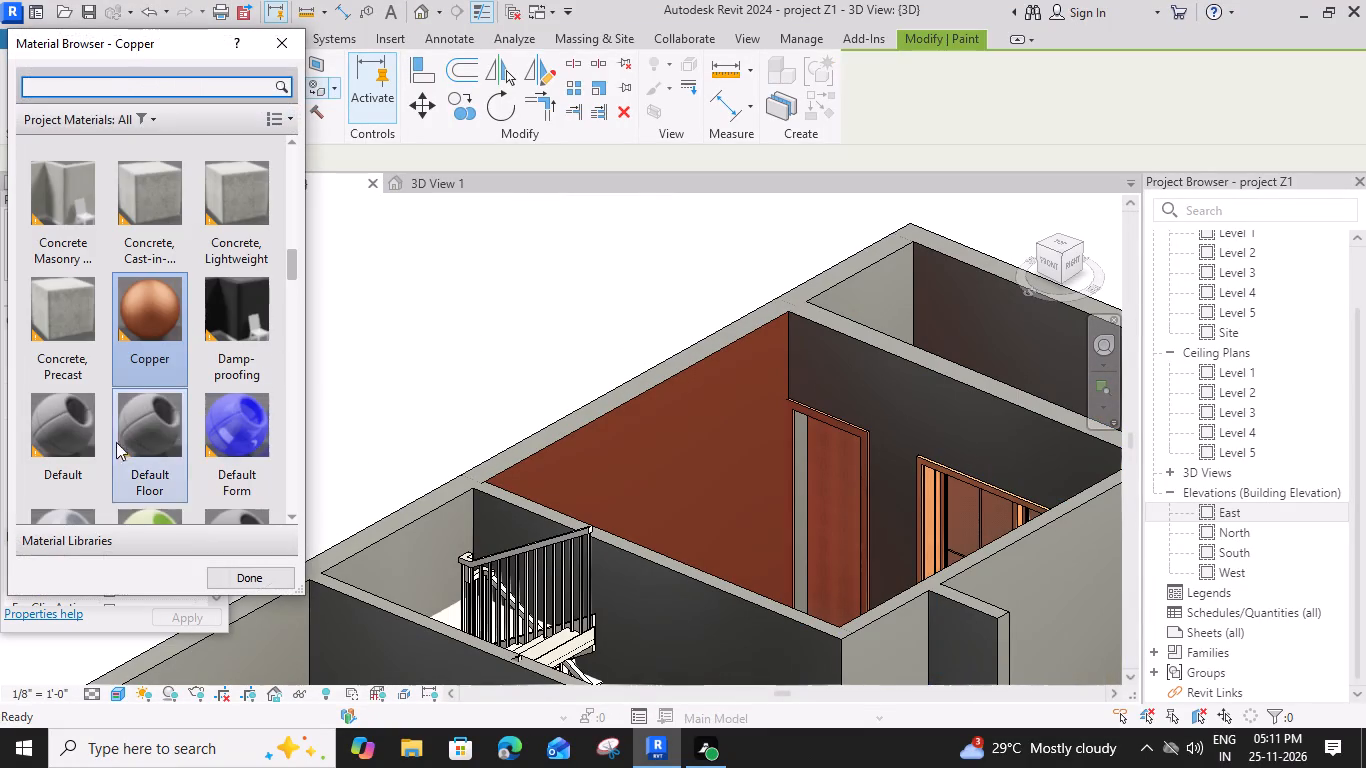
{"action": "scroll", "coordinate": [113, 364], "scroll_direction": "down", "scroll_amount": 2}
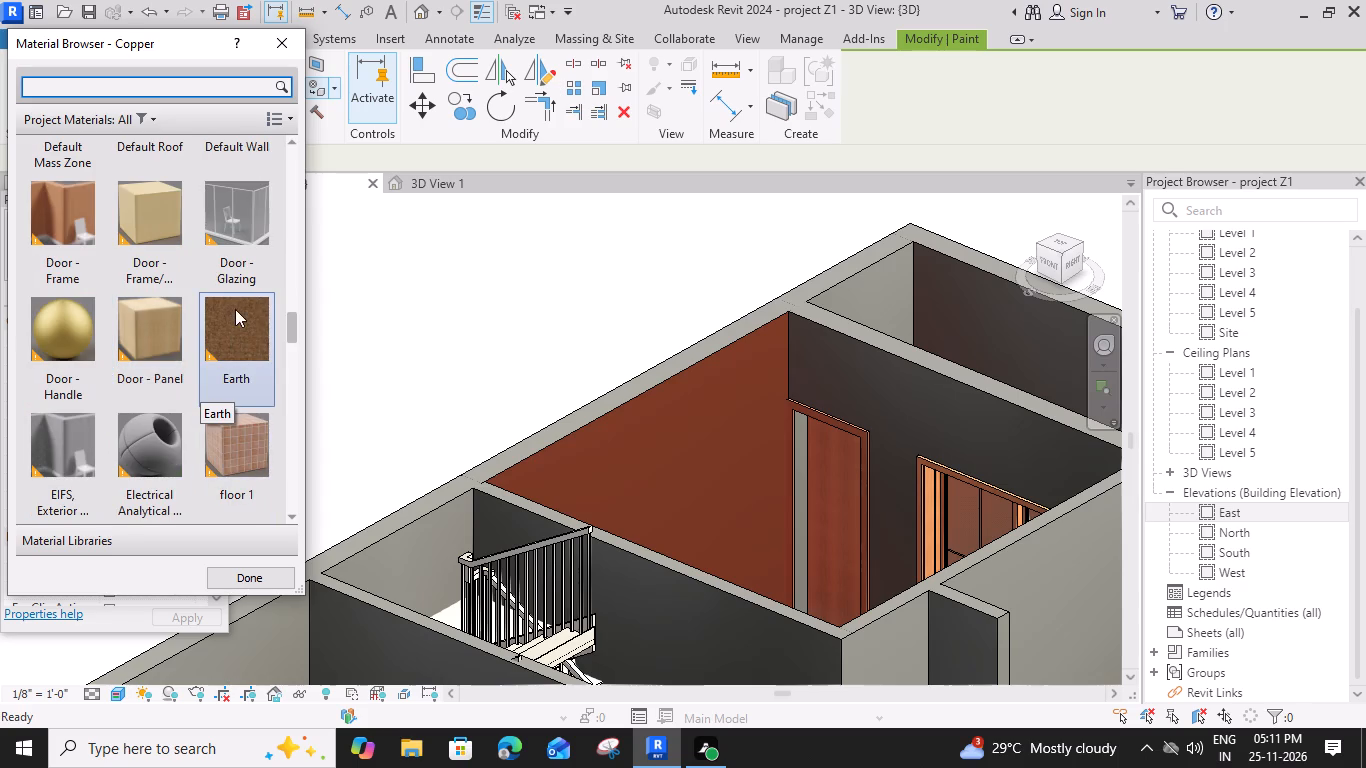
{"action": "scroll", "coordinate": [235, 309], "scroll_direction": "down", "scroll_amount": 2}
{"action": "scroll", "coordinate": [235, 309], "scroll_direction": "up", "scroll_amount": 1}
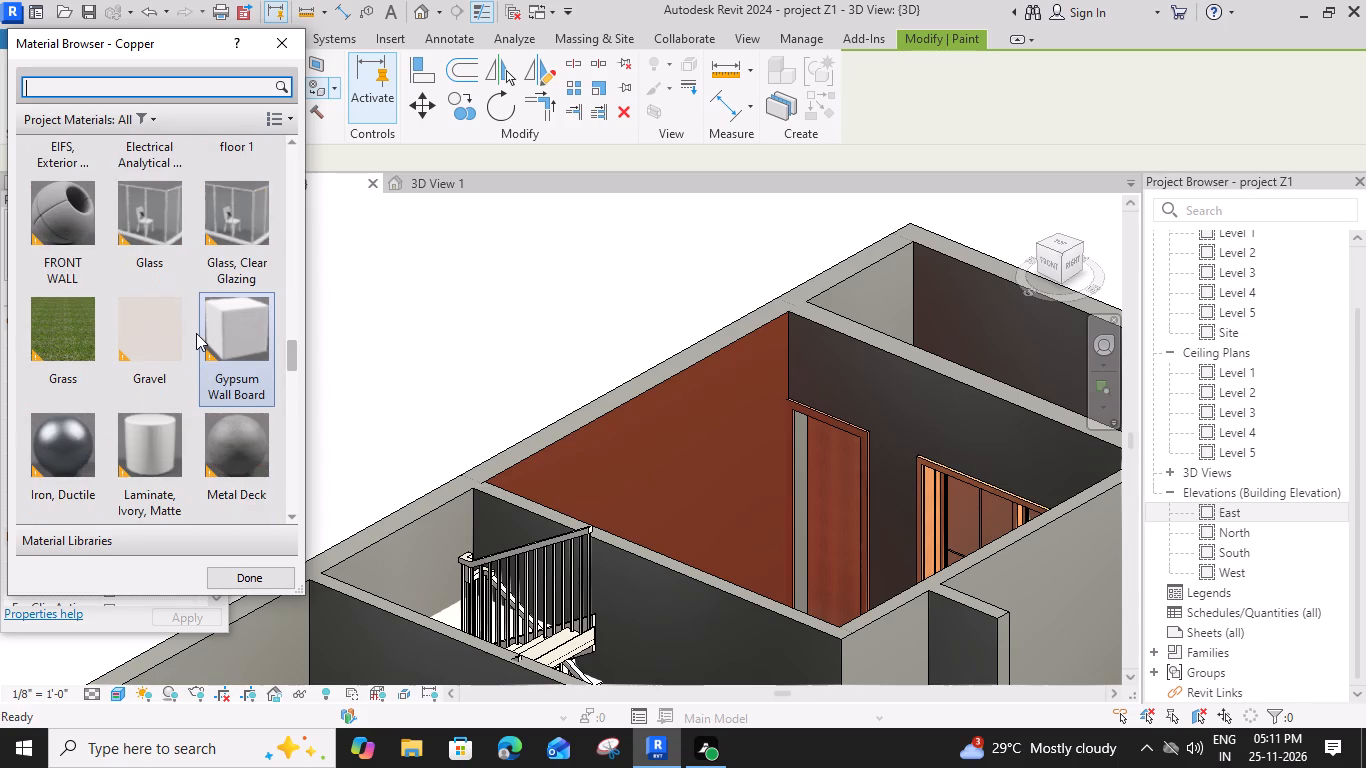
{"action": "scroll", "coordinate": [199, 320], "scroll_direction": "down", "scroll_amount": 1}
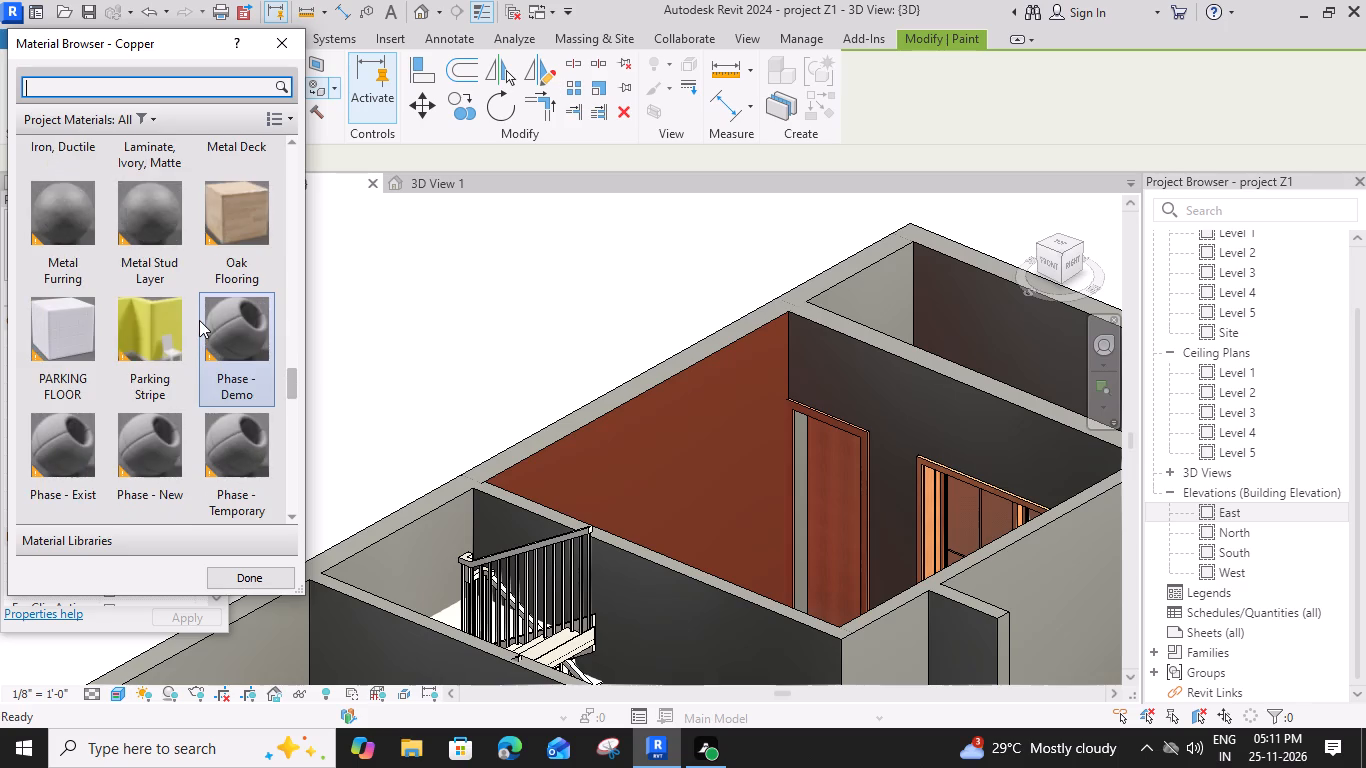
{"action": "scroll", "coordinate": [199, 320], "scroll_direction": "down", "scroll_amount": 2}
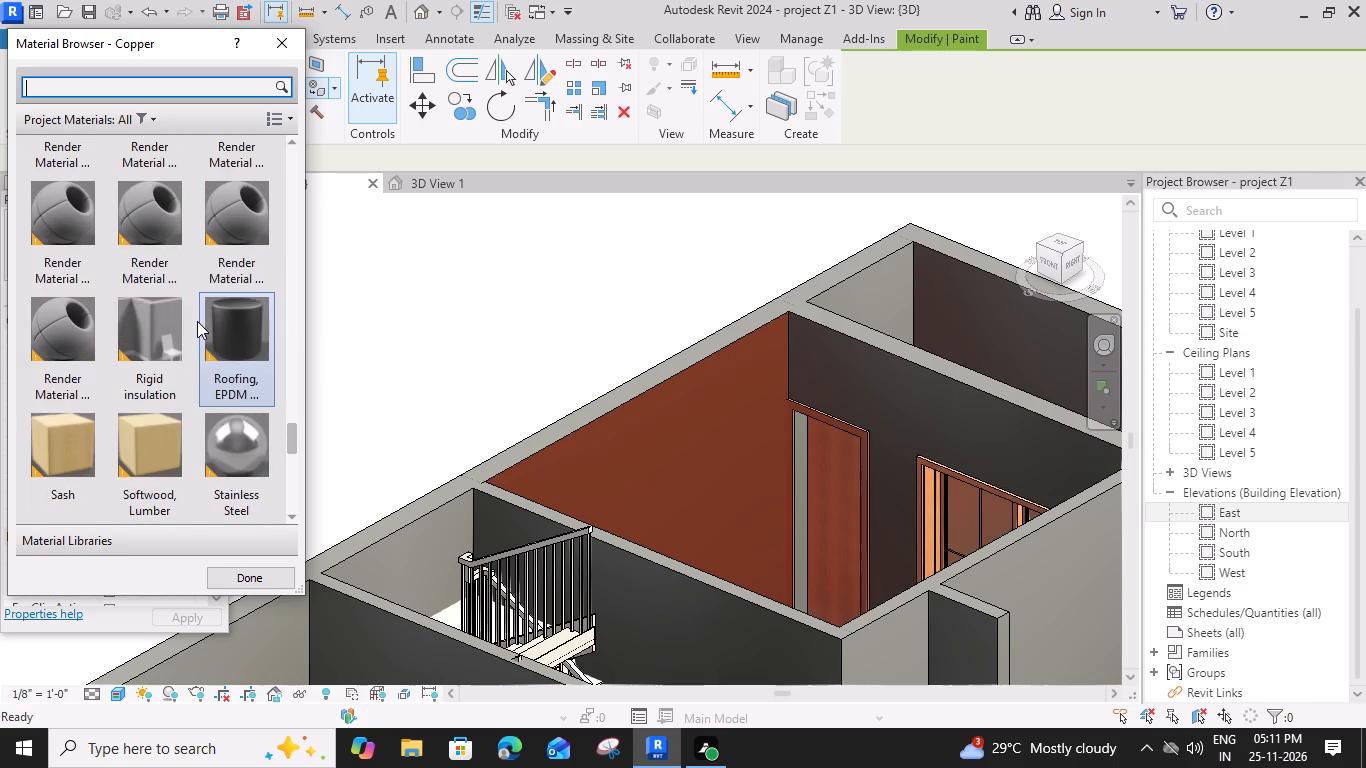
{"action": "scroll", "coordinate": [196, 330], "scroll_direction": "down", "scroll_amount": 2}
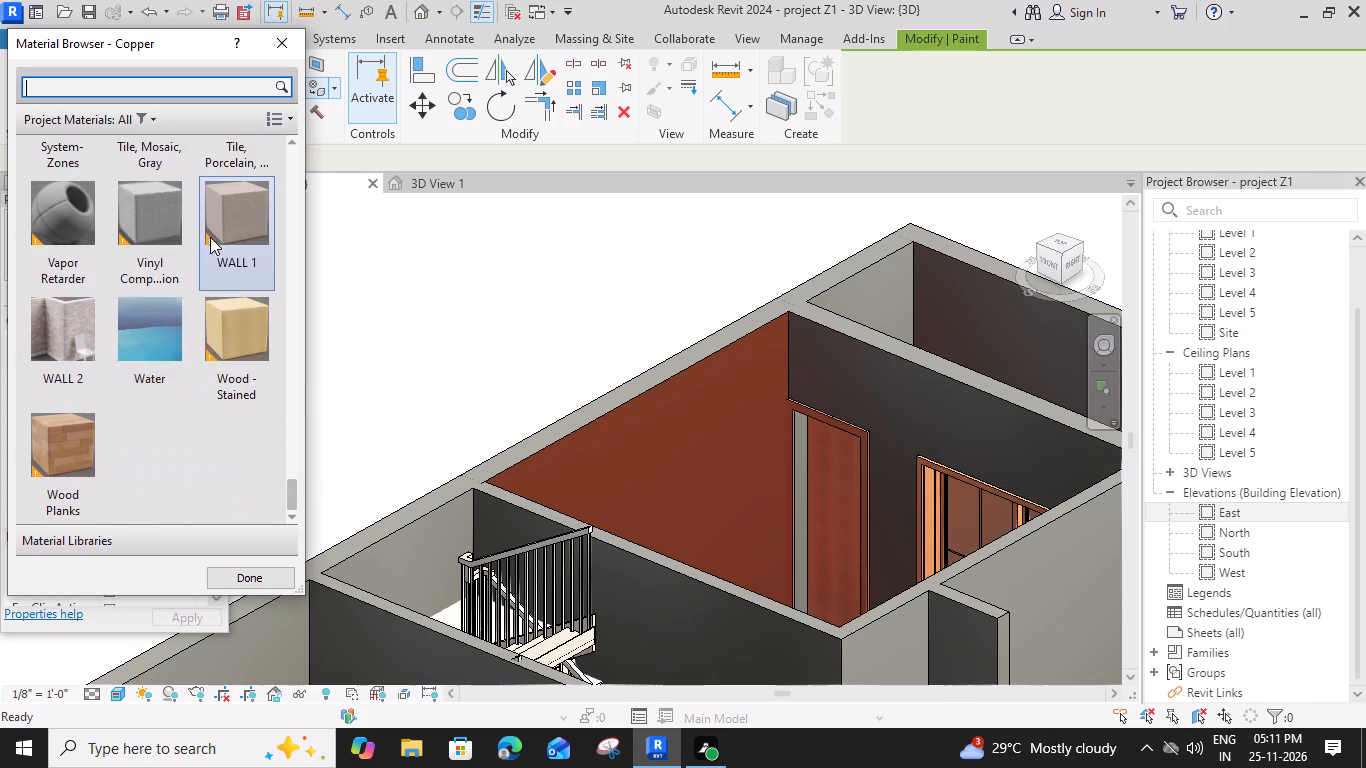
{"action": "scroll", "coordinate": [220, 244], "scroll_direction": "up", "scroll_amount": 1}
{"action": "scroll", "coordinate": [159, 467], "scroll_direction": "down", "scroll_amount": 1}
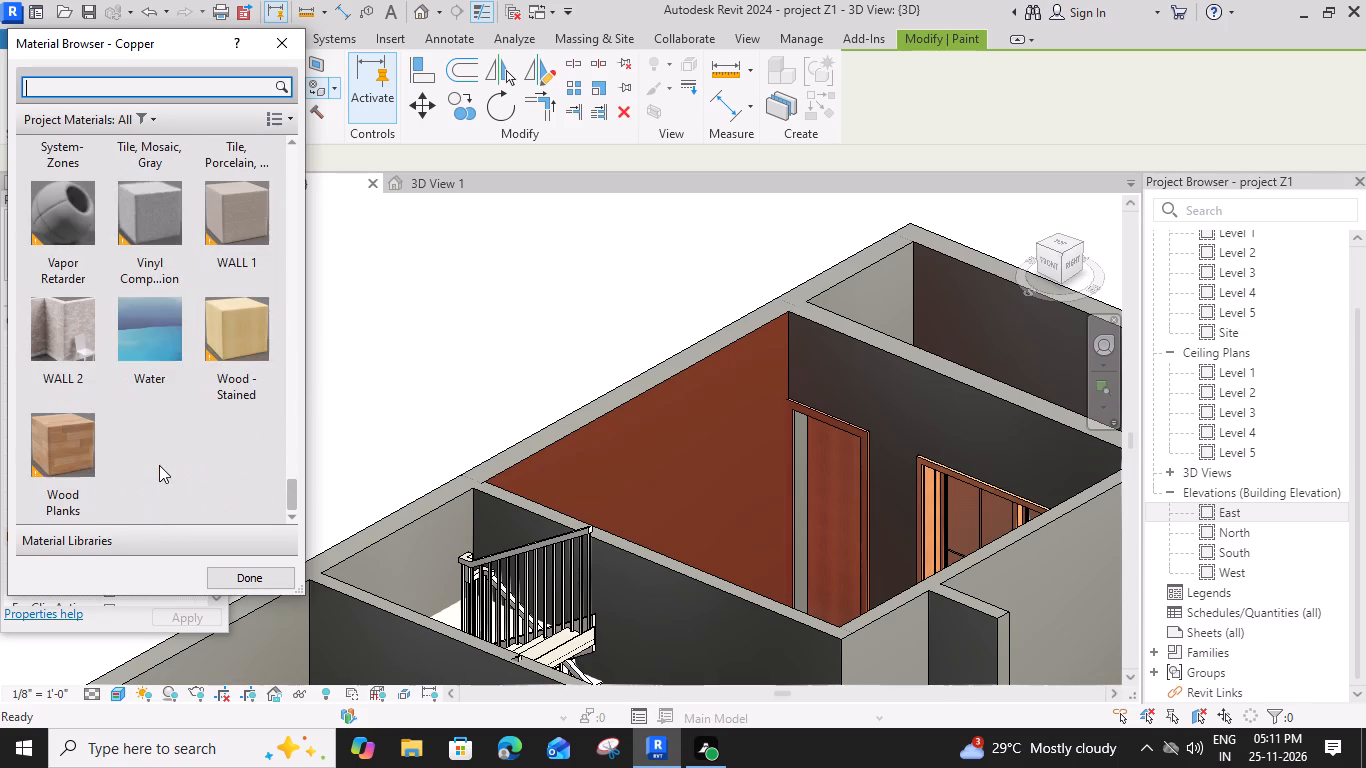
{"action": "scroll", "coordinate": [159, 457], "scroll_direction": "up", "scroll_amount": 5}
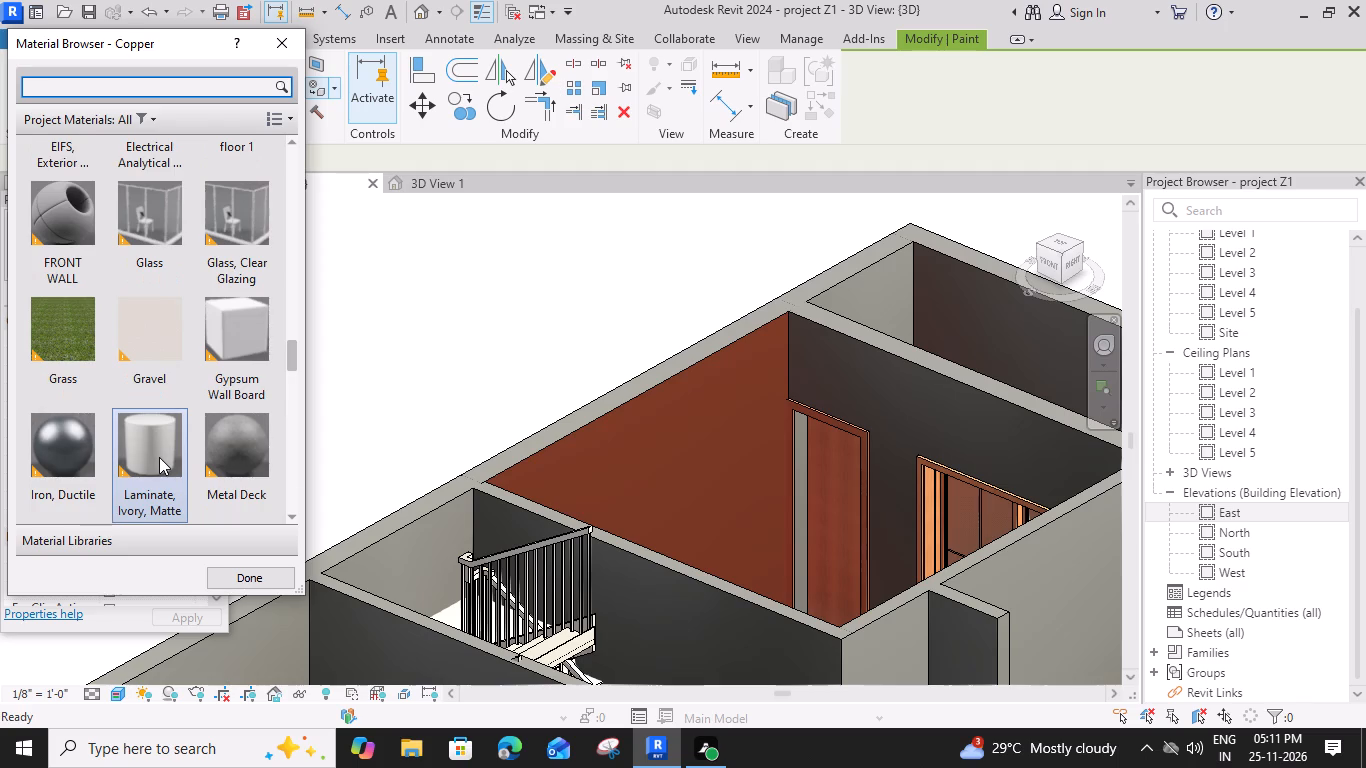
{"action": "scroll", "coordinate": [159, 457], "scroll_direction": "up", "scroll_amount": 5}
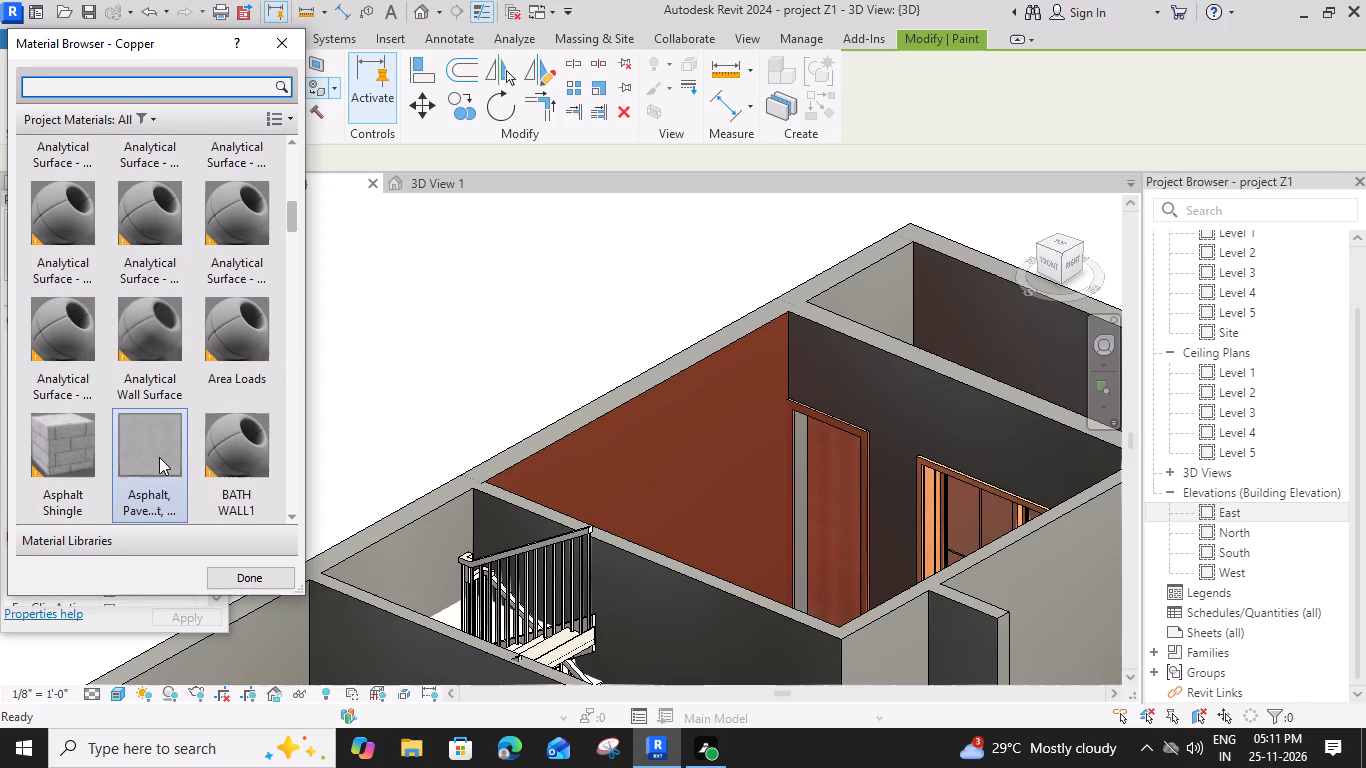
{"action": "scroll", "coordinate": [159, 457], "scroll_direction": "up", "scroll_amount": 3}
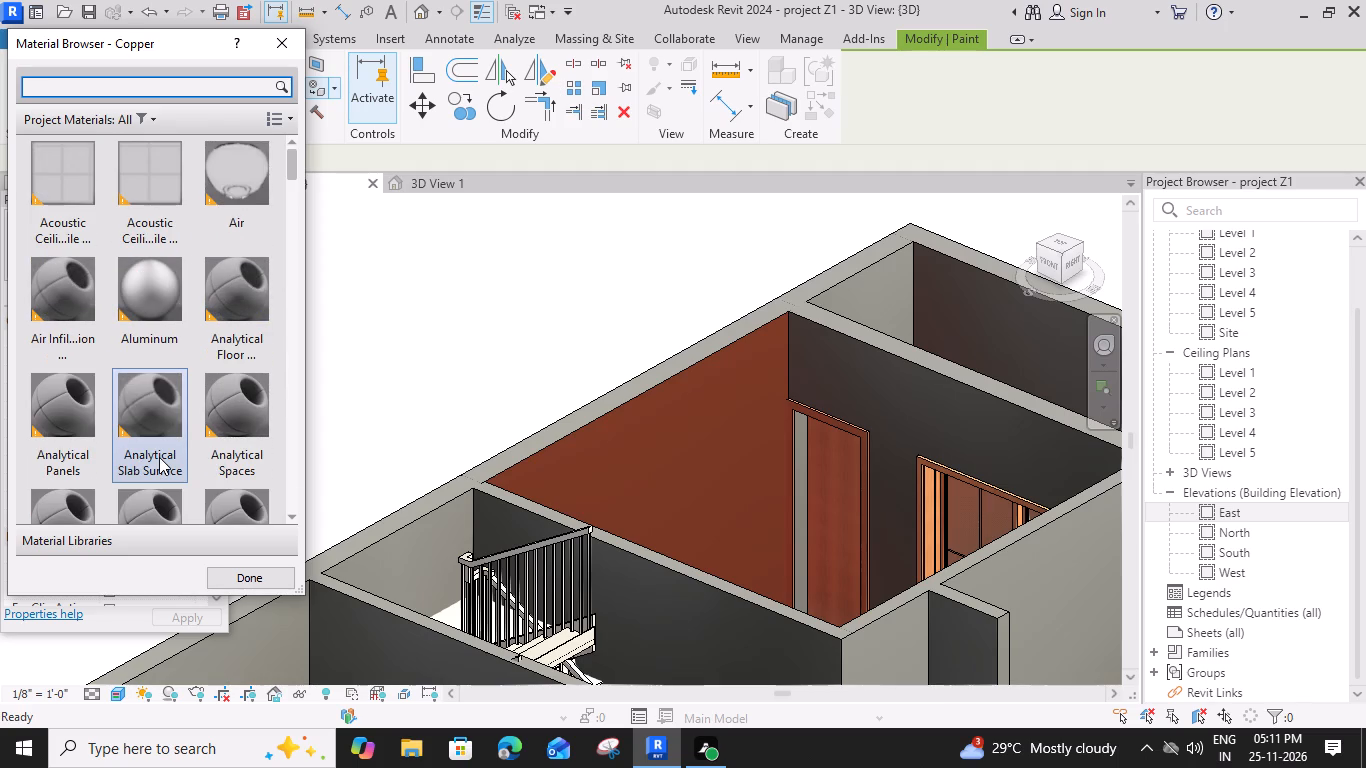
{"action": "scroll", "coordinate": [159, 457], "scroll_direction": "up", "scroll_amount": 2}
{"action": "scroll", "coordinate": [241, 241], "scroll_direction": "down", "scroll_amount": 1}
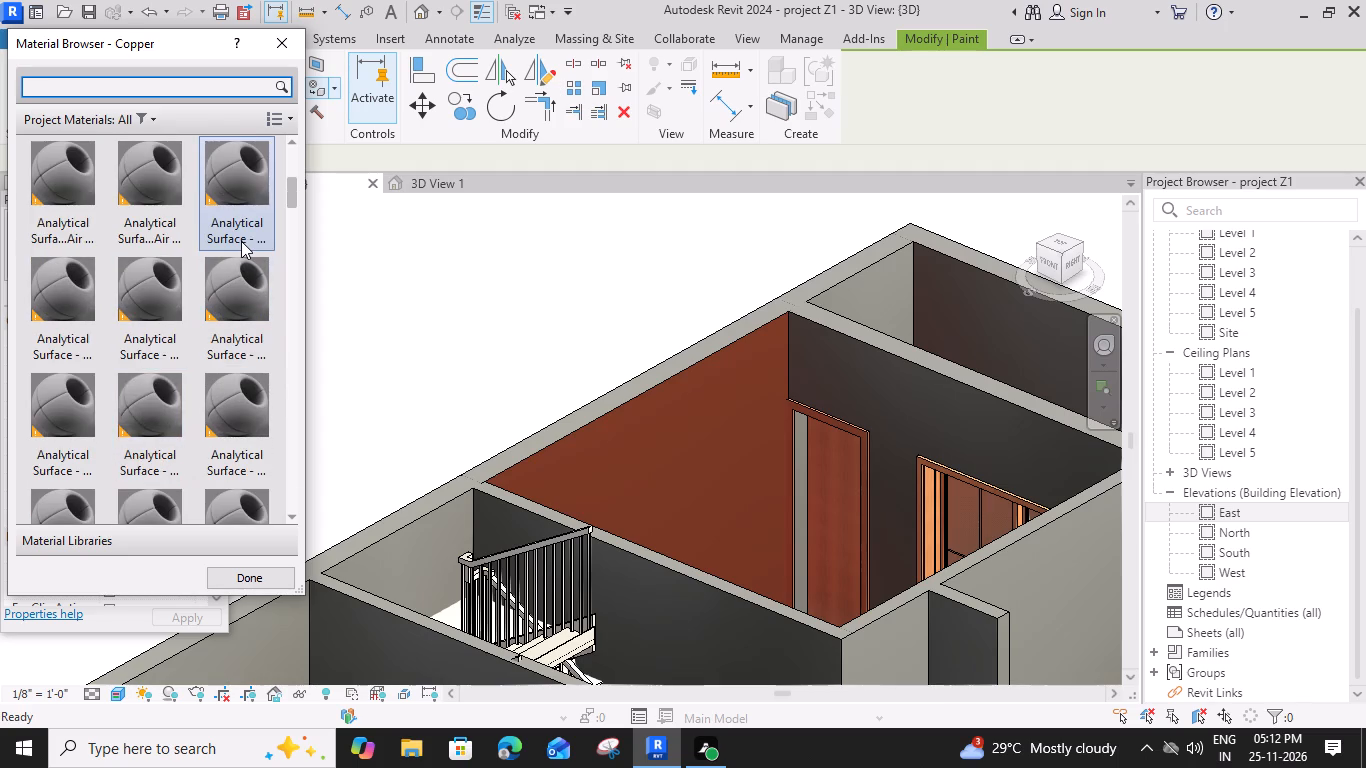
{"action": "scroll", "coordinate": [241, 241], "scroll_direction": "down", "scroll_amount": 1}
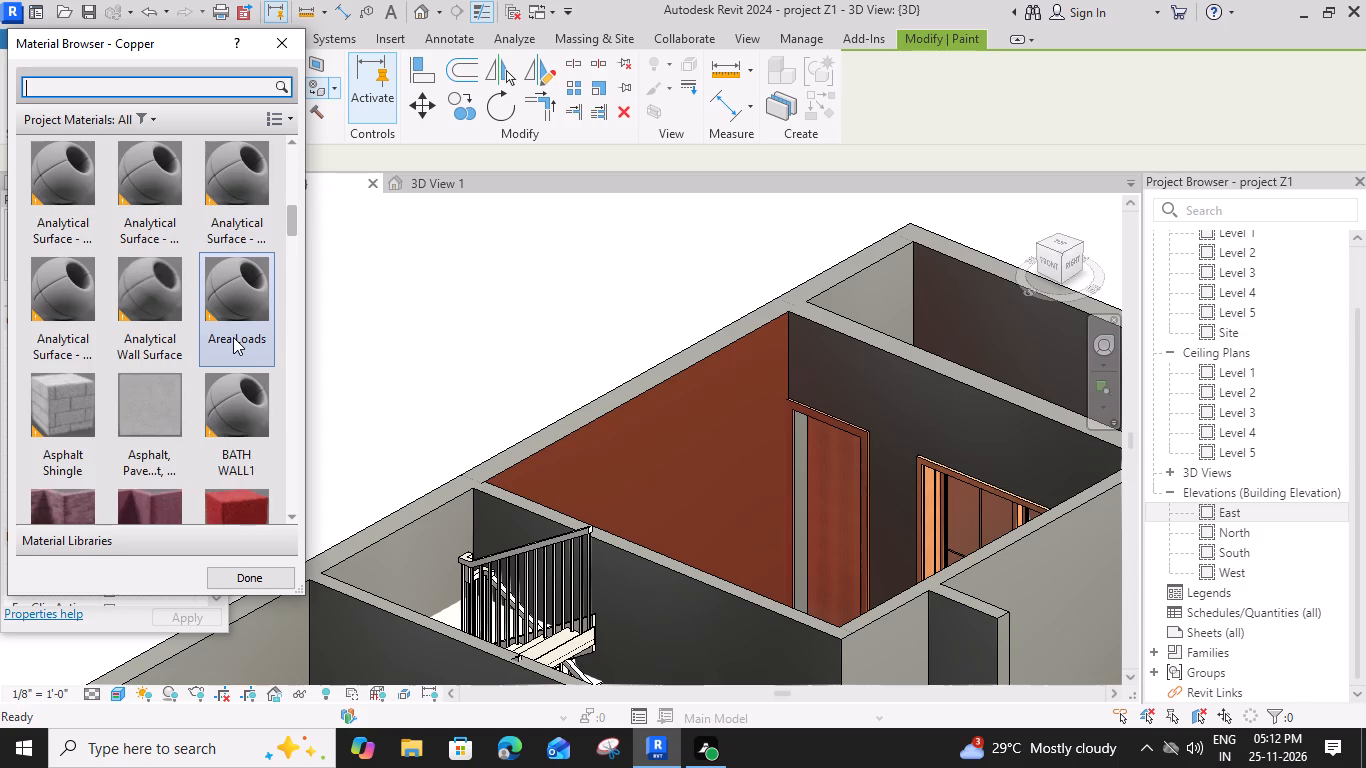
{"action": "scroll", "coordinate": [233, 337], "scroll_direction": "down", "scroll_amount": 2}
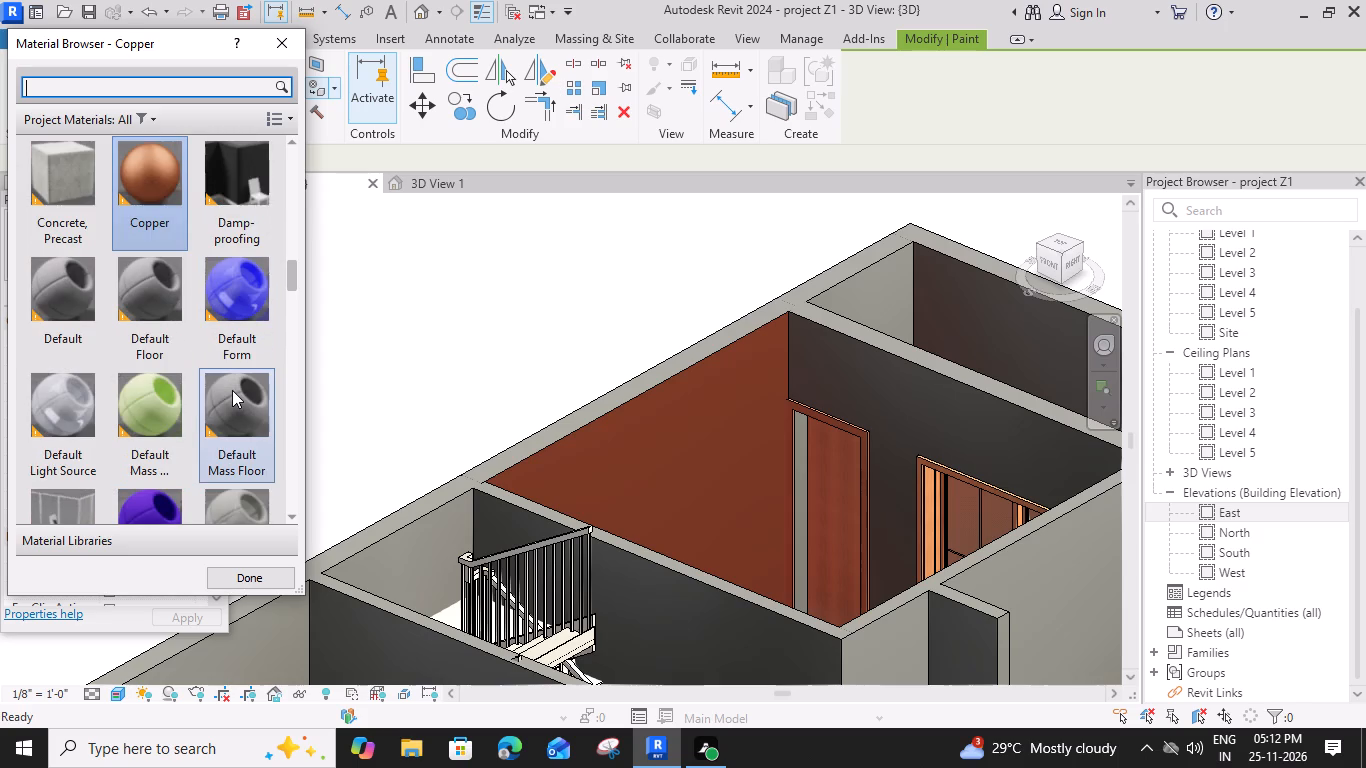
{"action": "scroll", "coordinate": [232, 390], "scroll_direction": "down", "scroll_amount": 1}
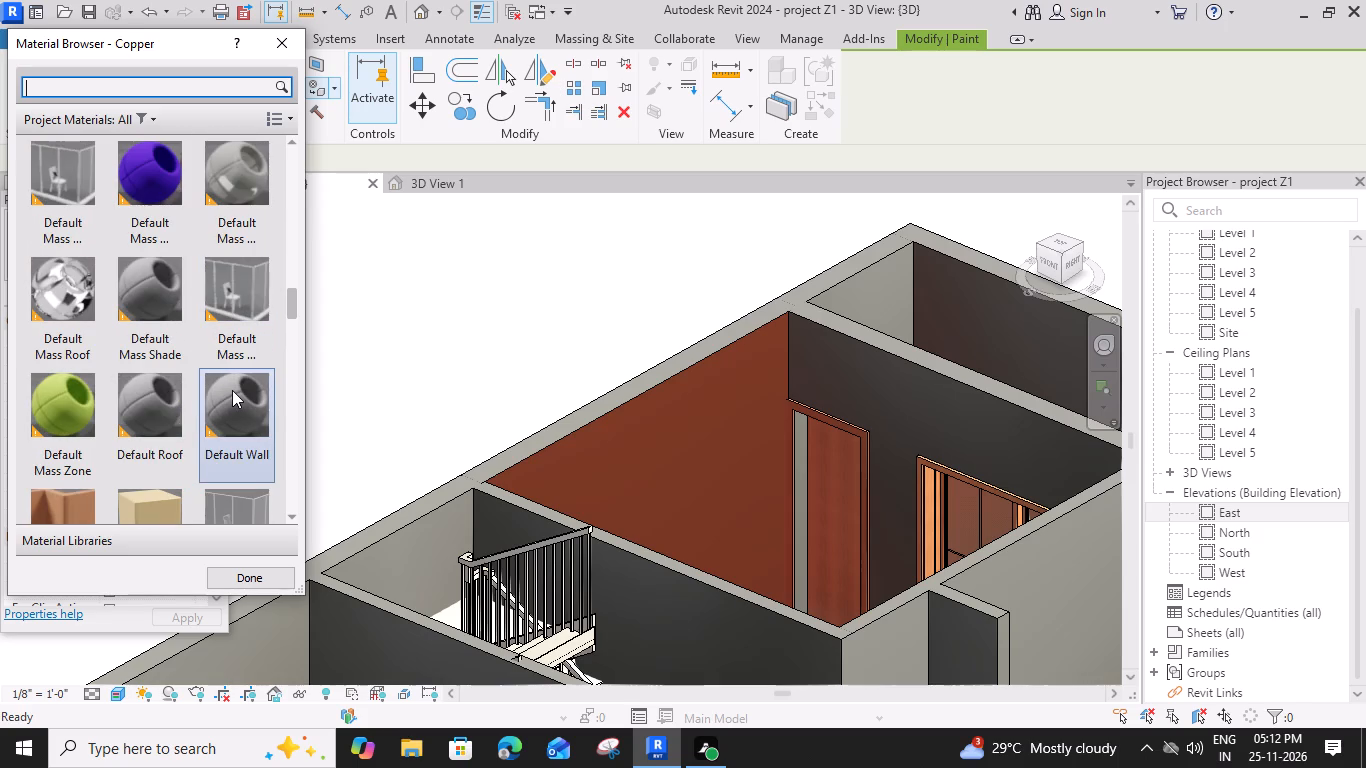
{"action": "scroll", "coordinate": [230, 378], "scroll_direction": "down", "scroll_amount": 1}
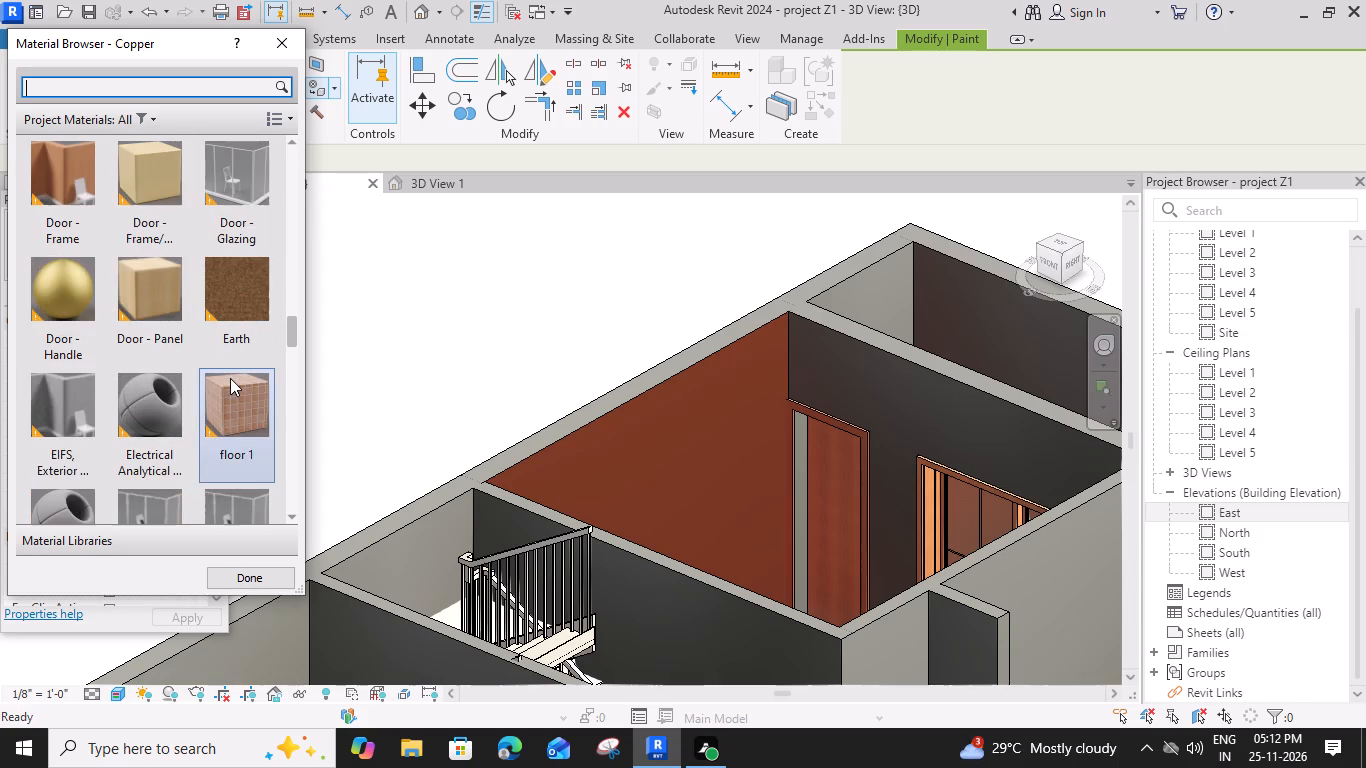
{"action": "scroll", "coordinate": [230, 378], "scroll_direction": "down", "scroll_amount": 1}
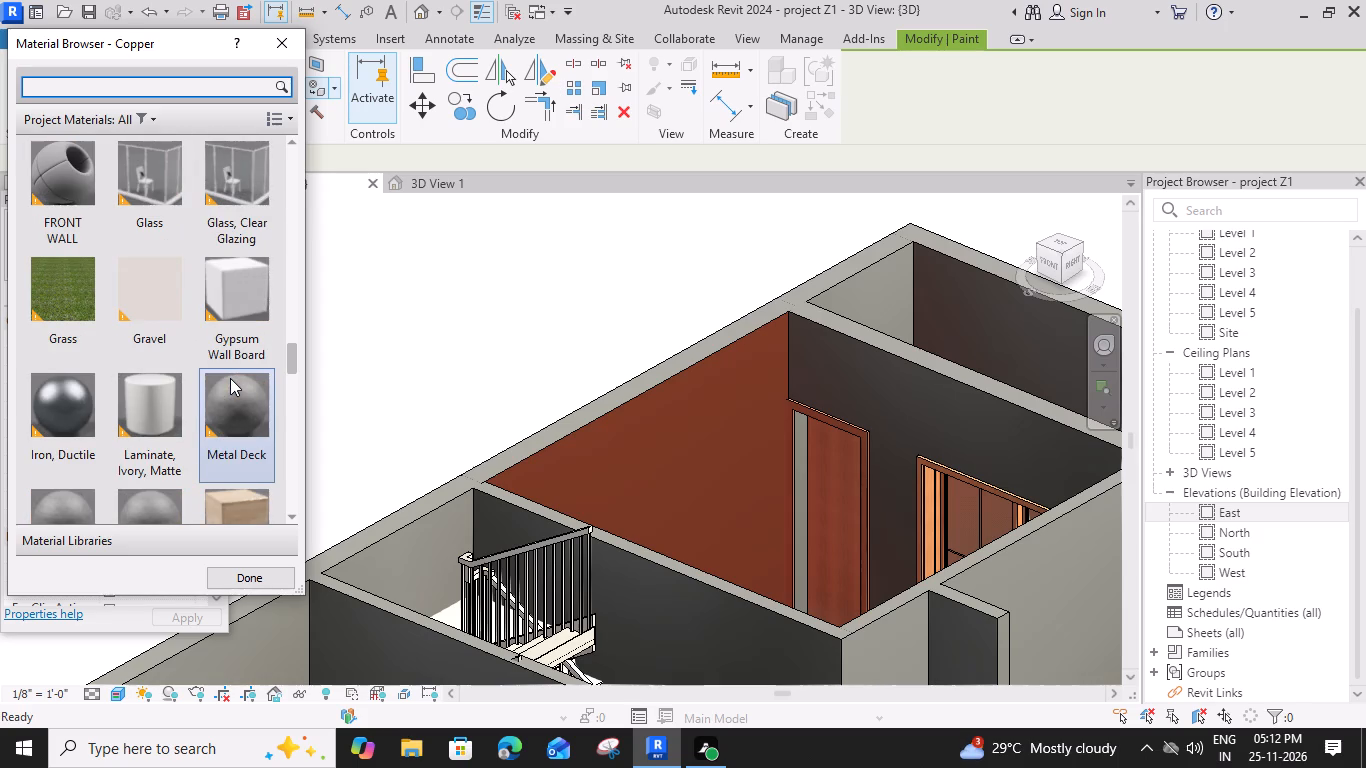
{"action": "scroll", "coordinate": [230, 378], "scroll_direction": "down", "scroll_amount": 1}
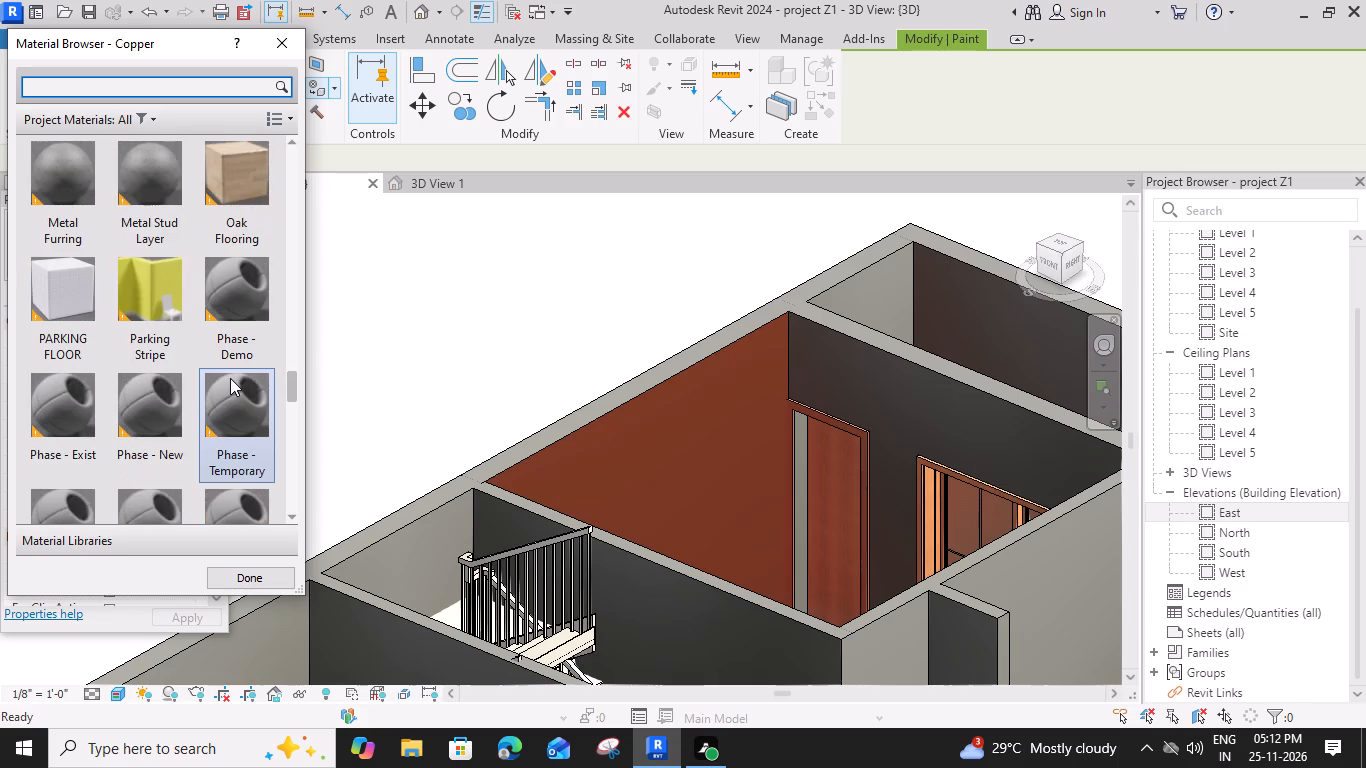
{"action": "scroll", "coordinate": [230, 378], "scroll_direction": "down", "scroll_amount": 1}
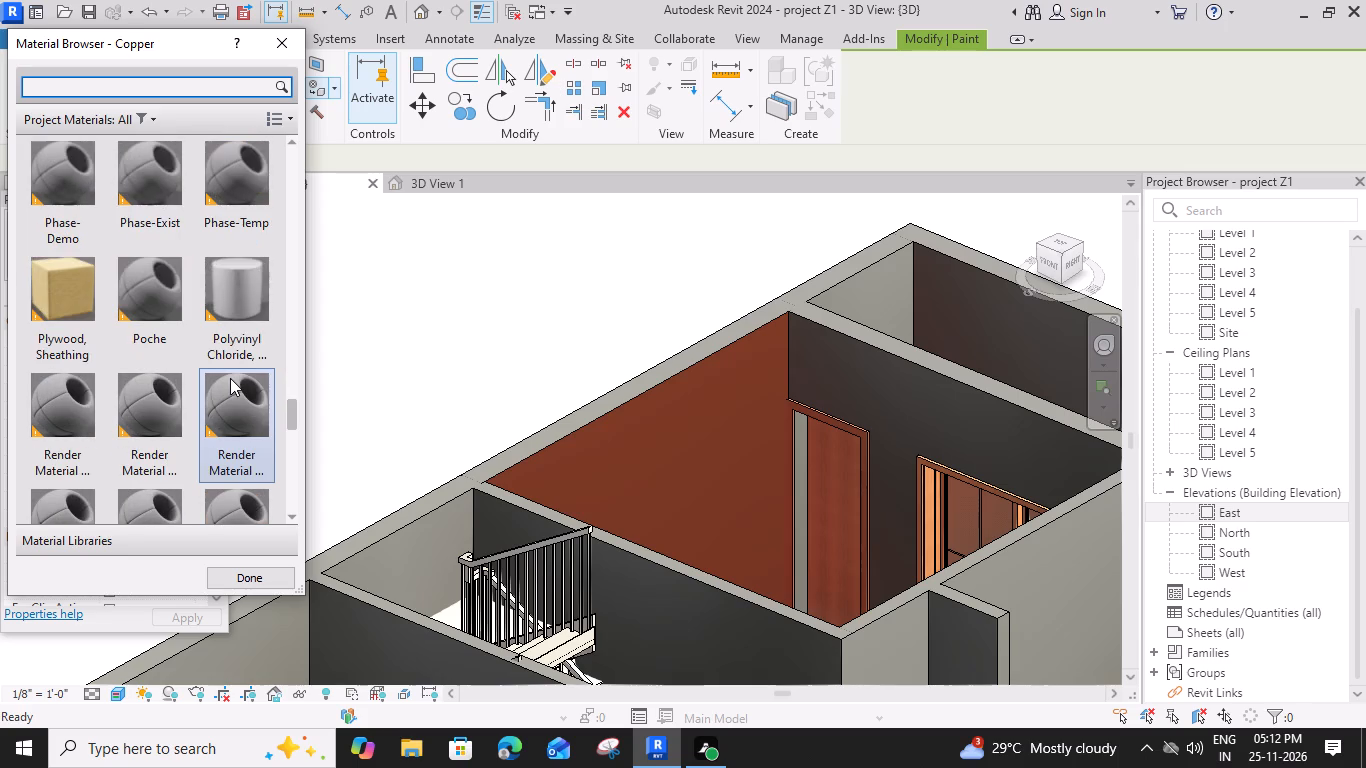
{"action": "scroll", "coordinate": [230, 378], "scroll_direction": "down", "scroll_amount": 2}
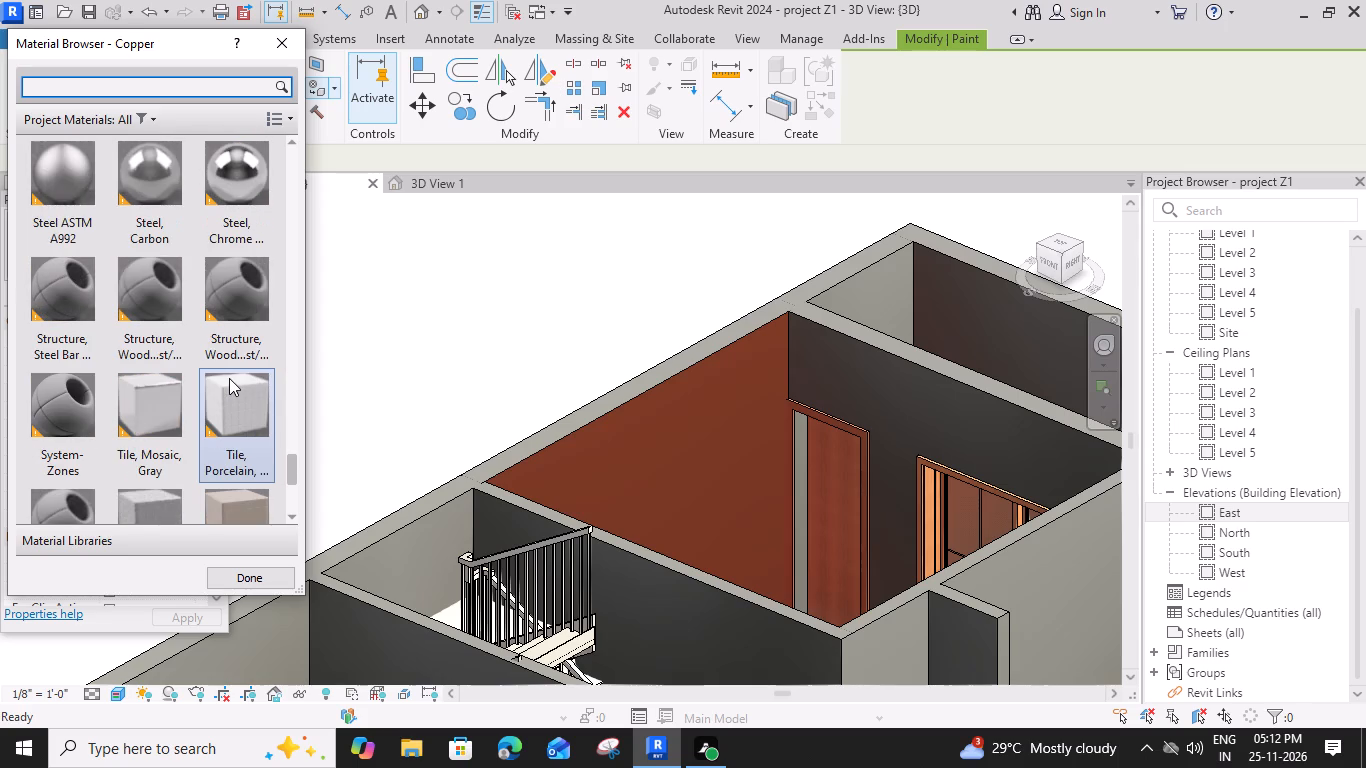
{"action": "scroll", "coordinate": [228, 378], "scroll_direction": "down", "scroll_amount": 1}
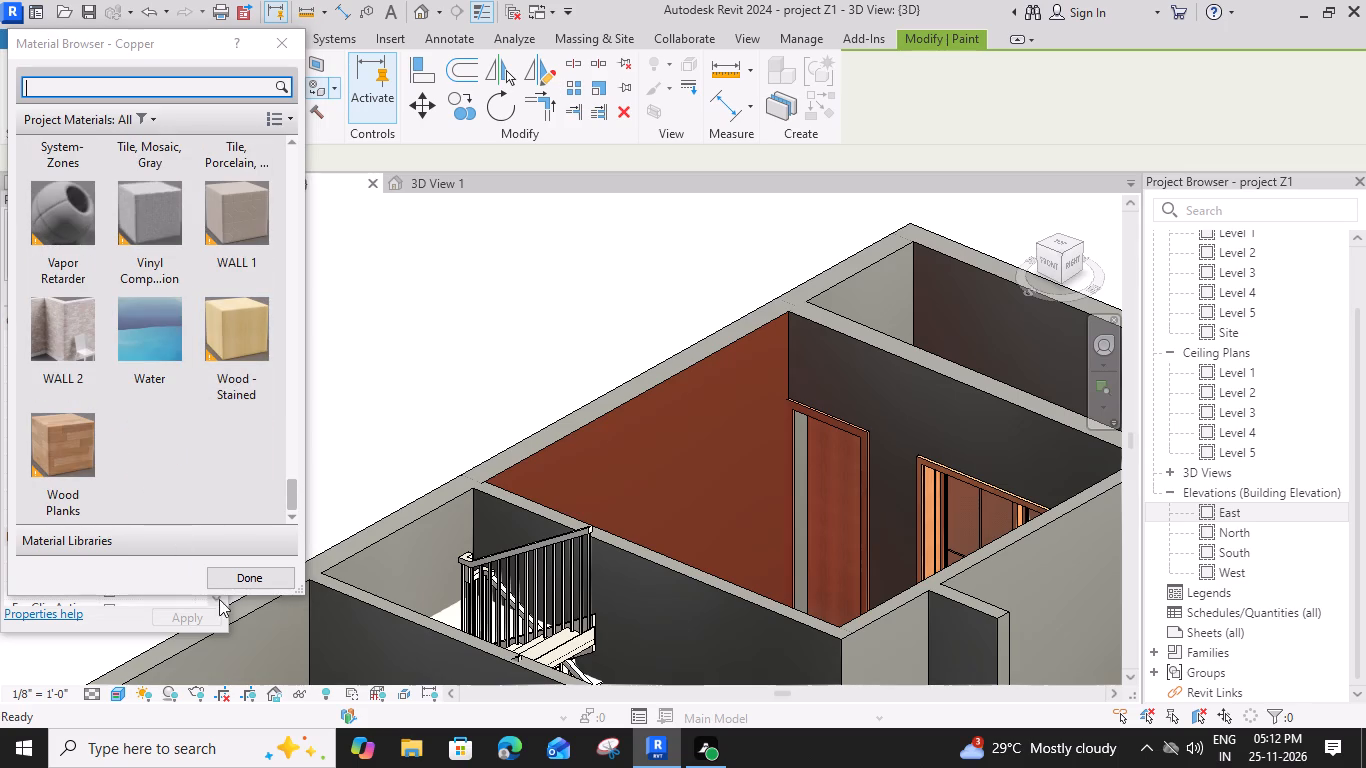
{"action": "left_click", "coordinate": [223, 580]}
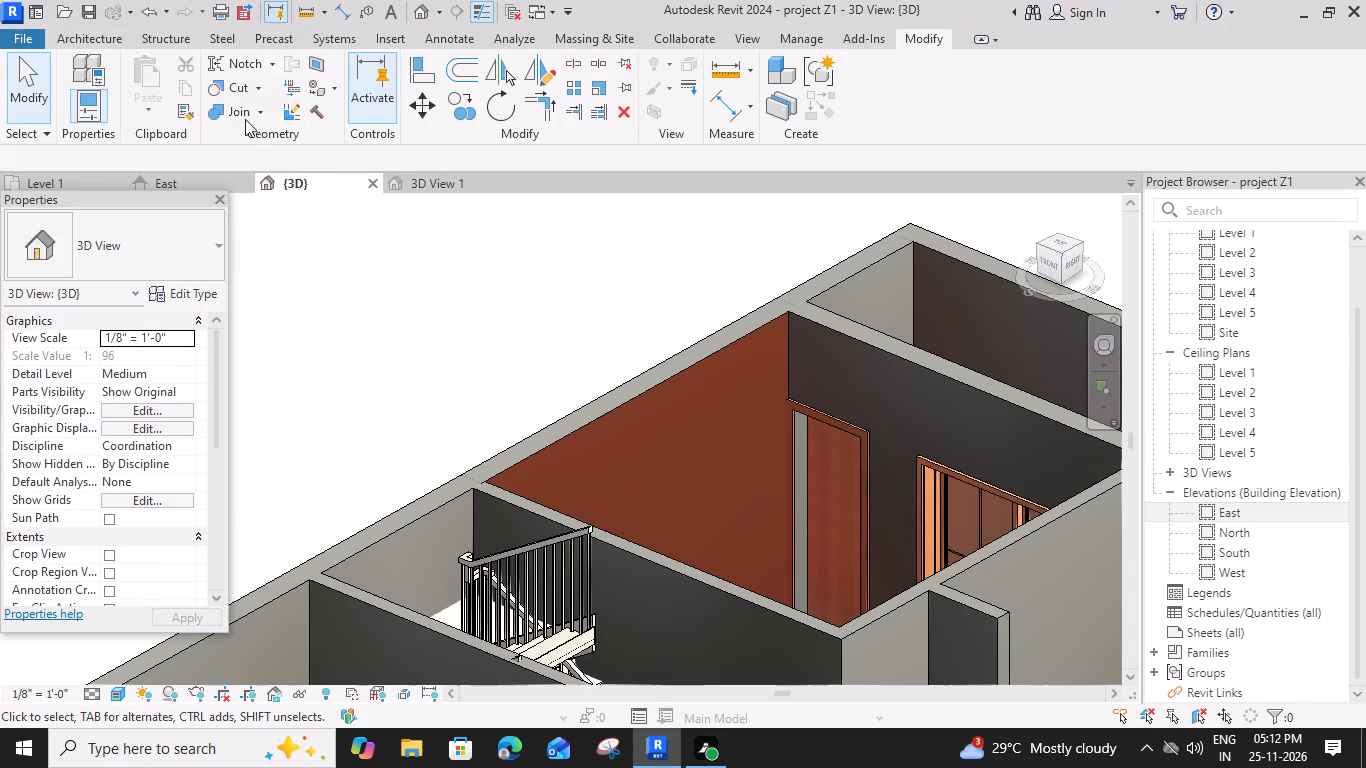
Create a new project material and name it WALL 8.
{"action": "left_click", "coordinate": [798, 32]}
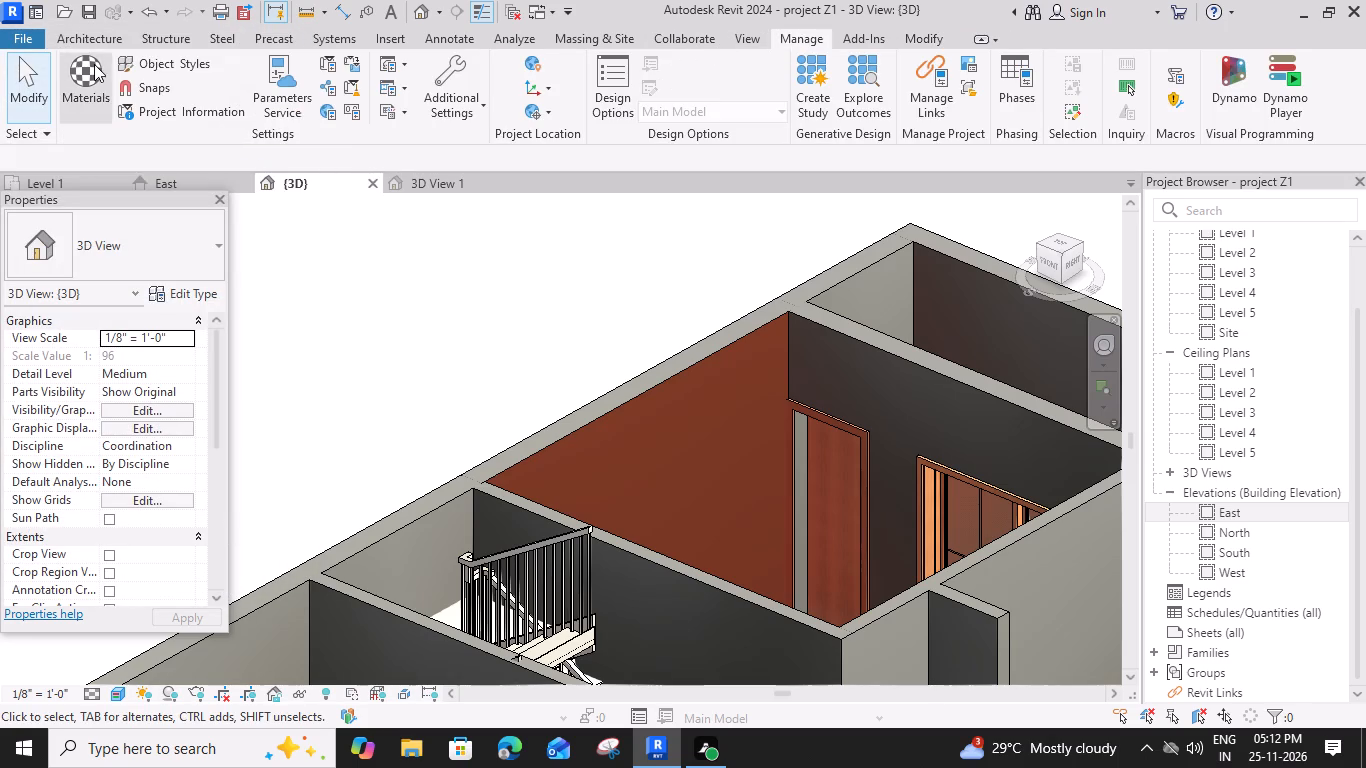
{"action": "left_click", "coordinate": [94, 64]}
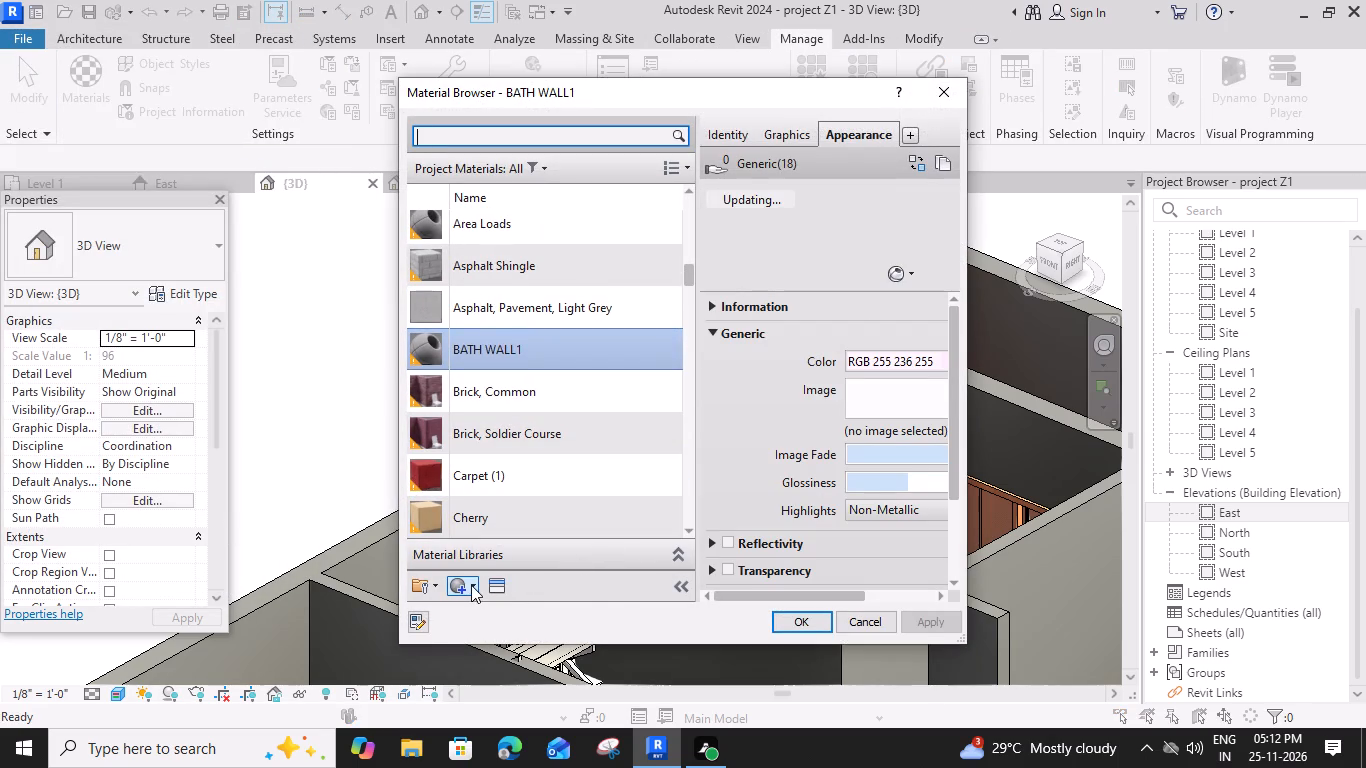
{"action": "left_click", "coordinate": [471, 585]}
{"action": "left_click", "coordinate": [476, 607]}
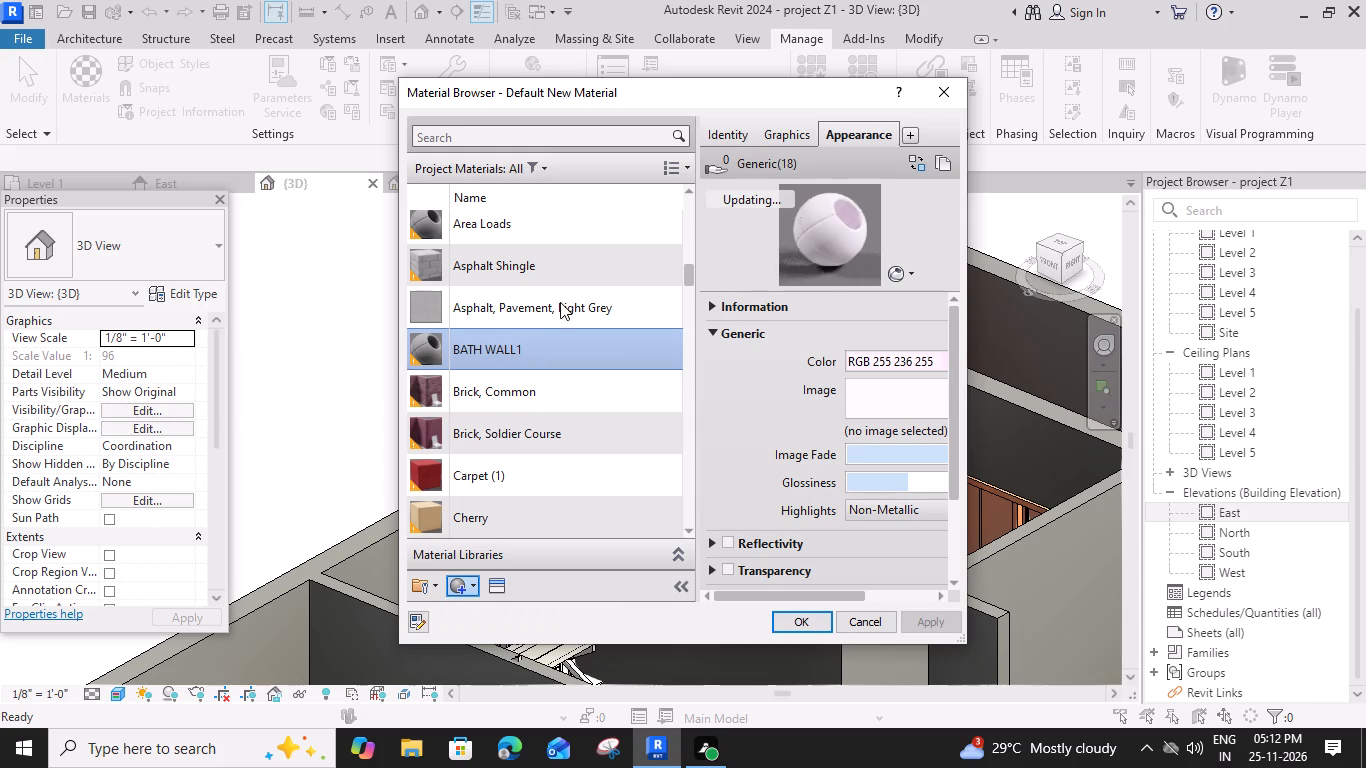
{"action": "right_click", "coordinate": [565, 379]}
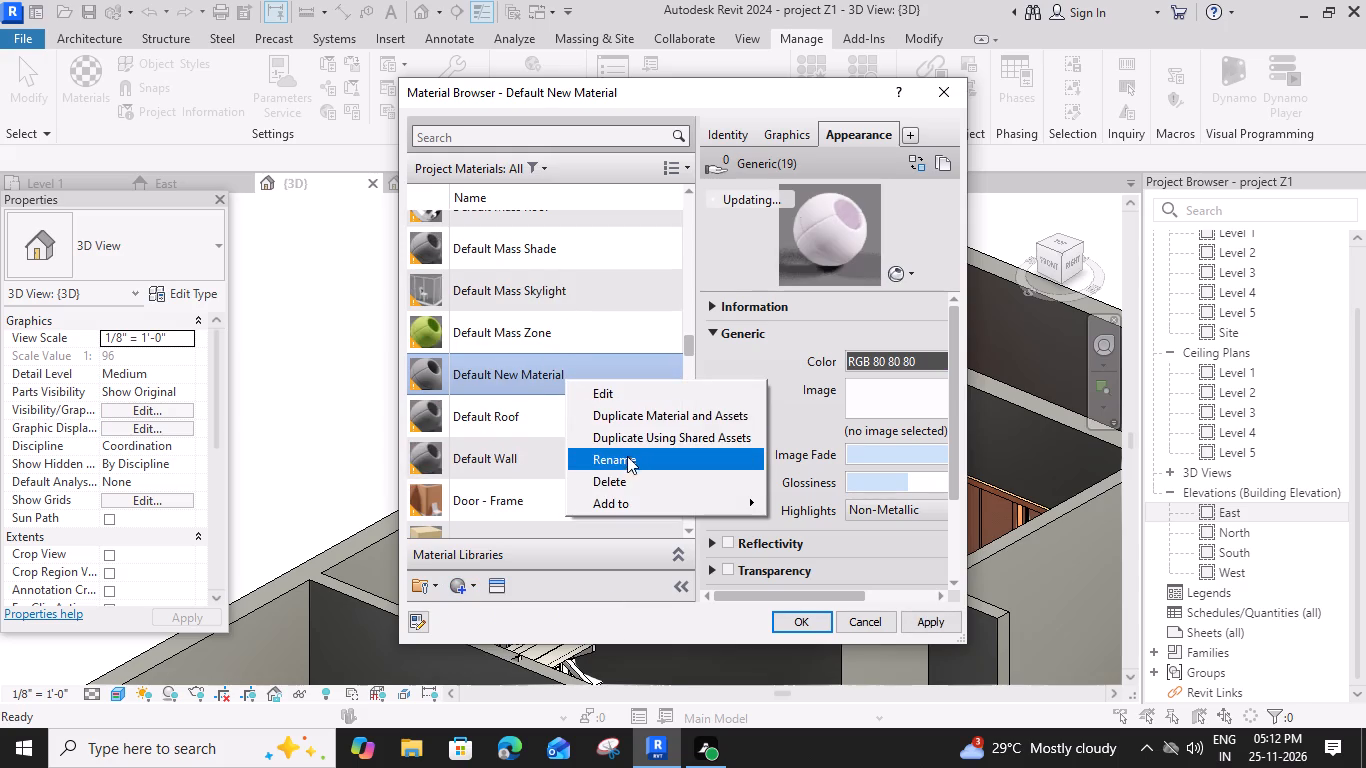
{"action": "left_click", "coordinate": [629, 463]}
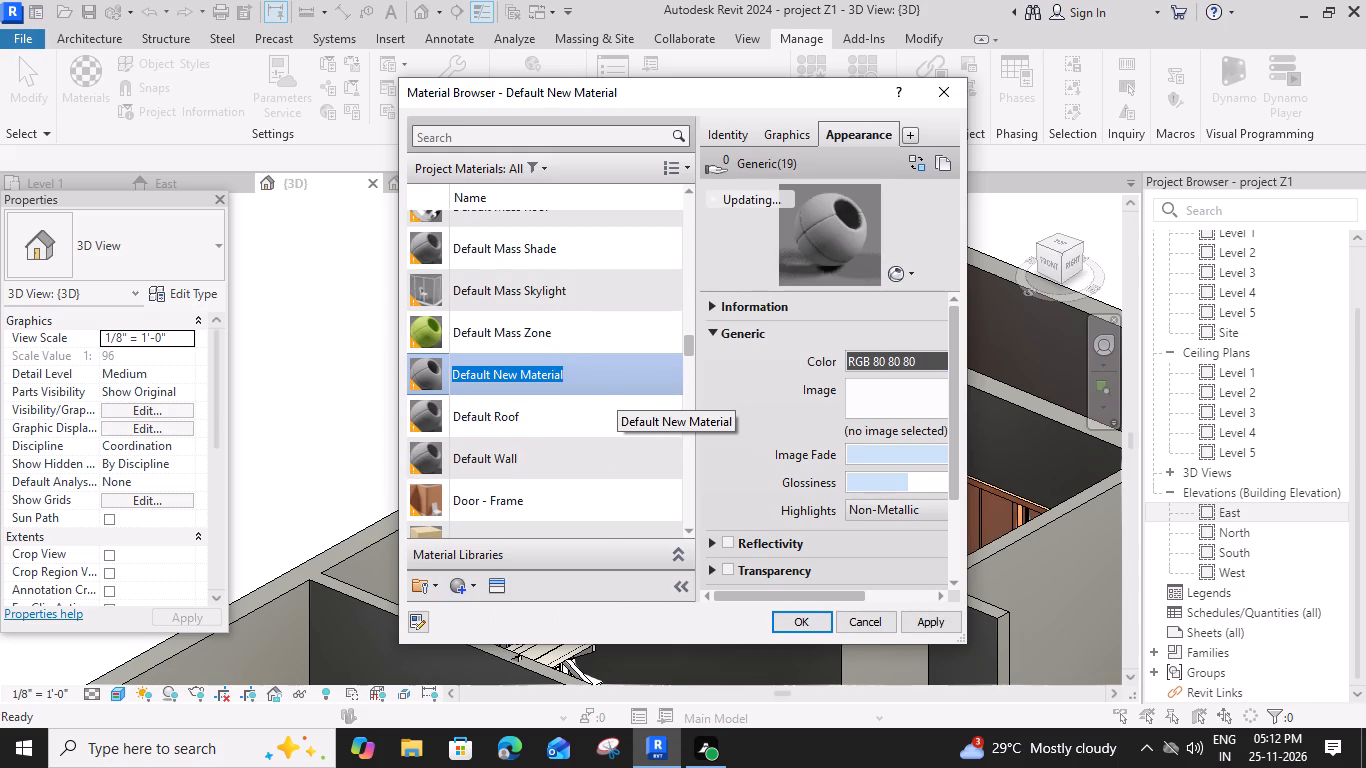
{"action": "type", "text": "WALL"}
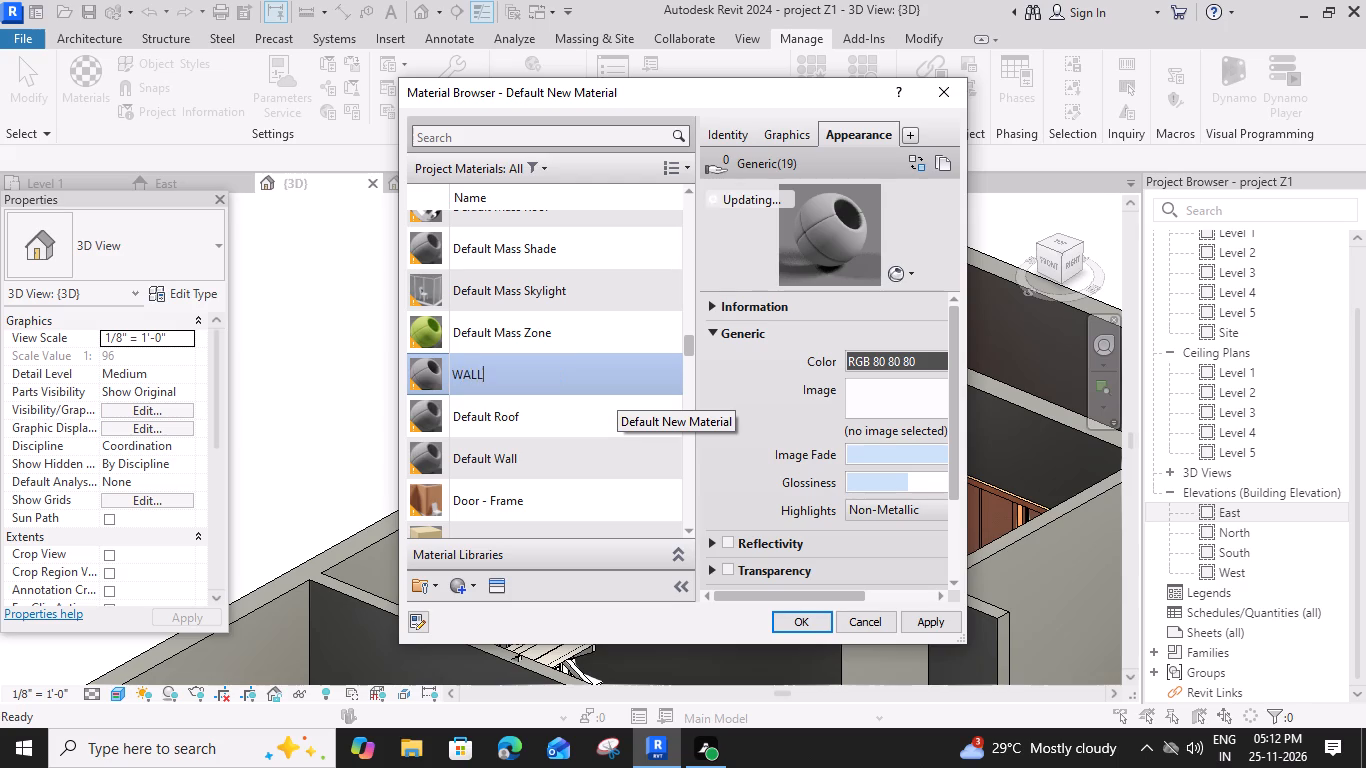
{"action": "key", "text": "space"}
{"action": "key", "text": "8"}
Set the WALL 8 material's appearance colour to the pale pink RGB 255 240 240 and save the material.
{"action": "left_click", "coordinate": [921, 352]}
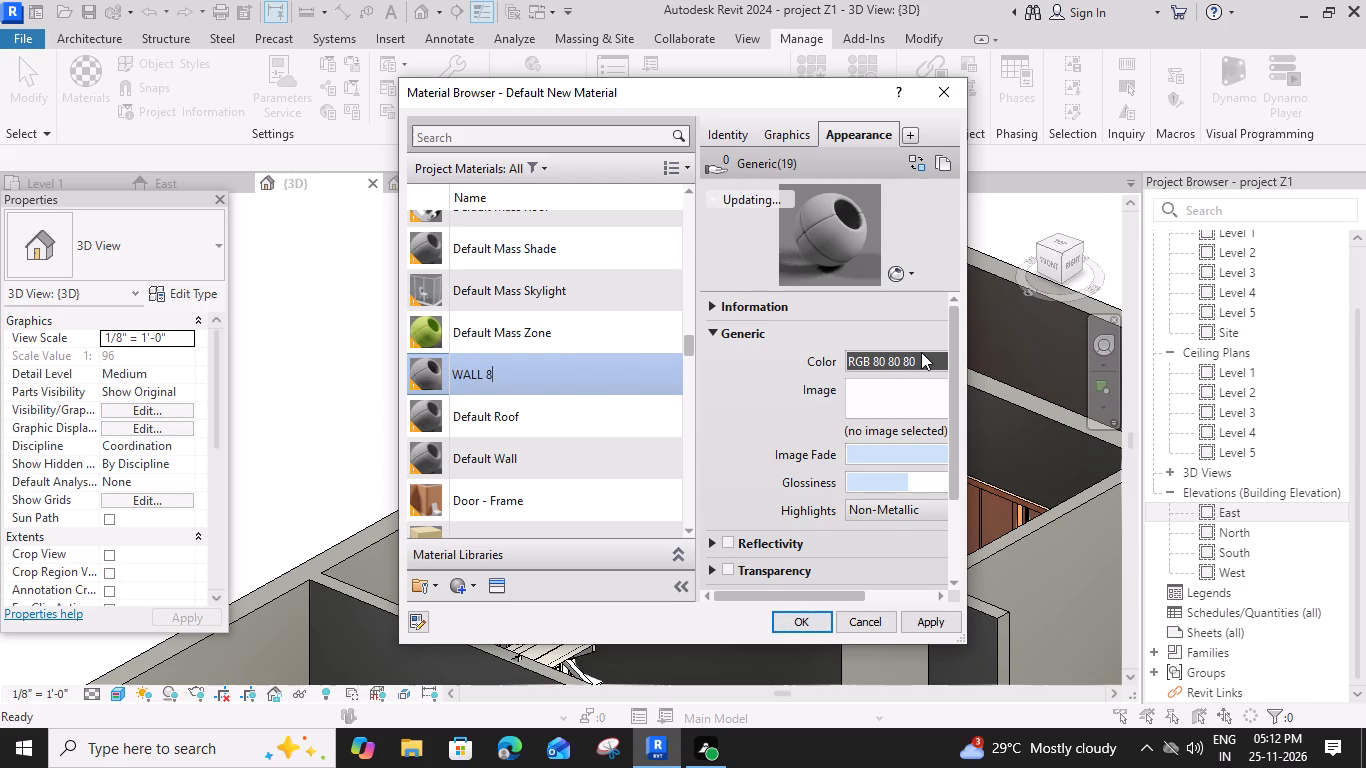
{"action": "left_click", "coordinate": [655, 328]}
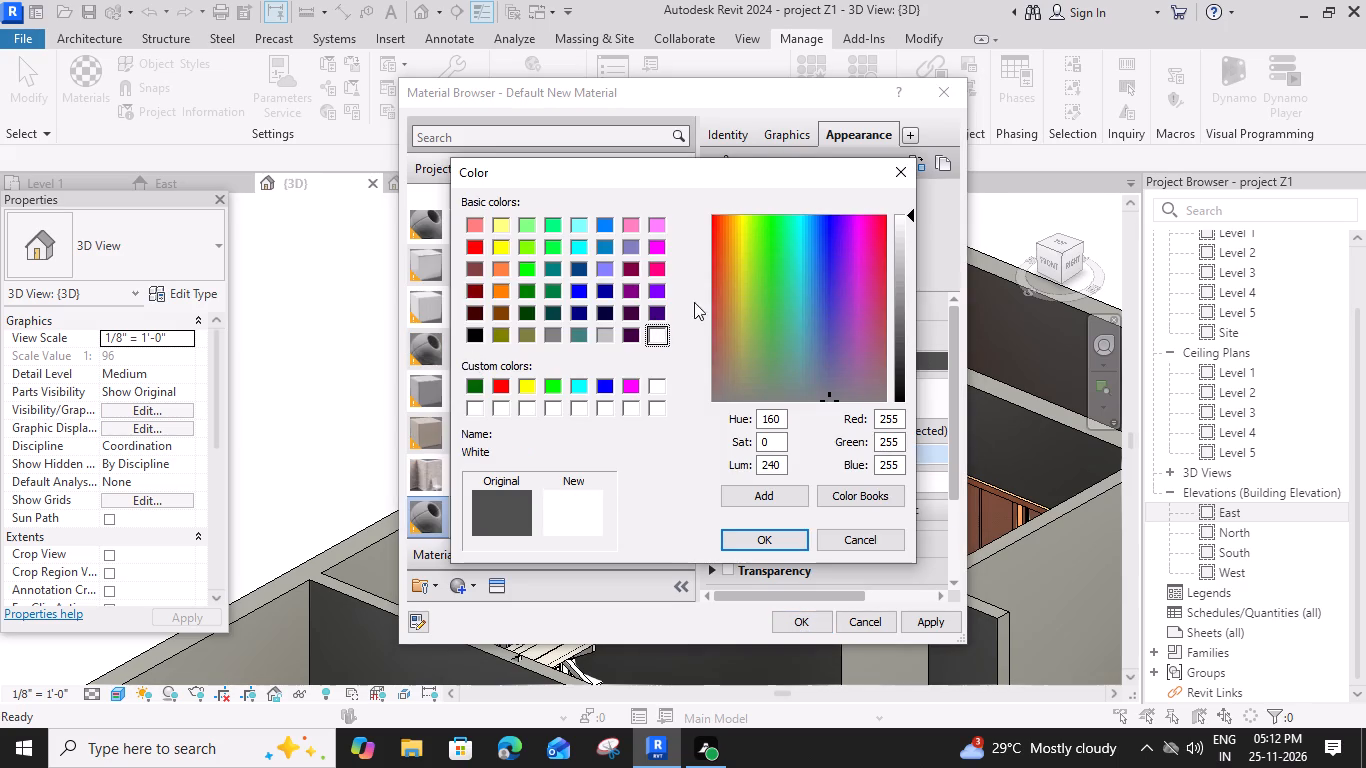
{"action": "left_click", "coordinate": [913, 216]}
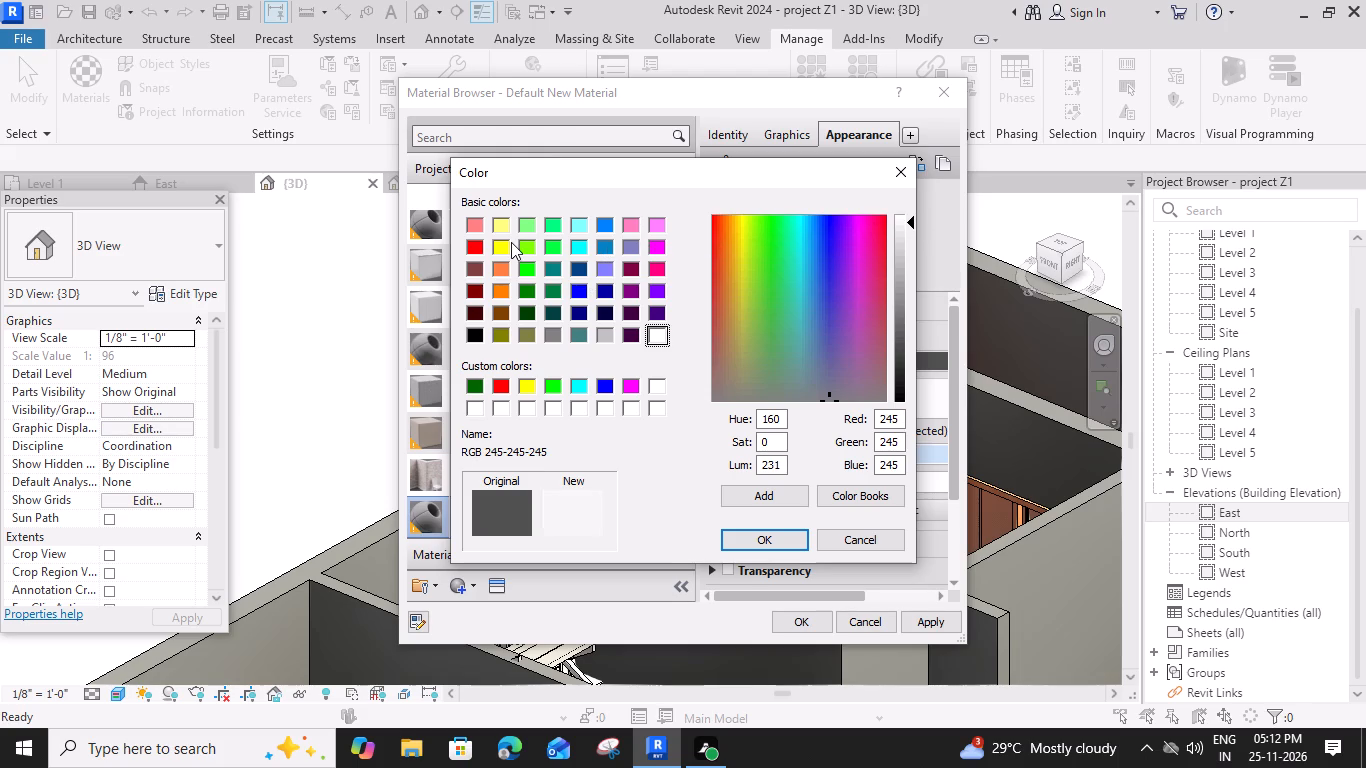
{"action": "left_click", "coordinate": [472, 224]}
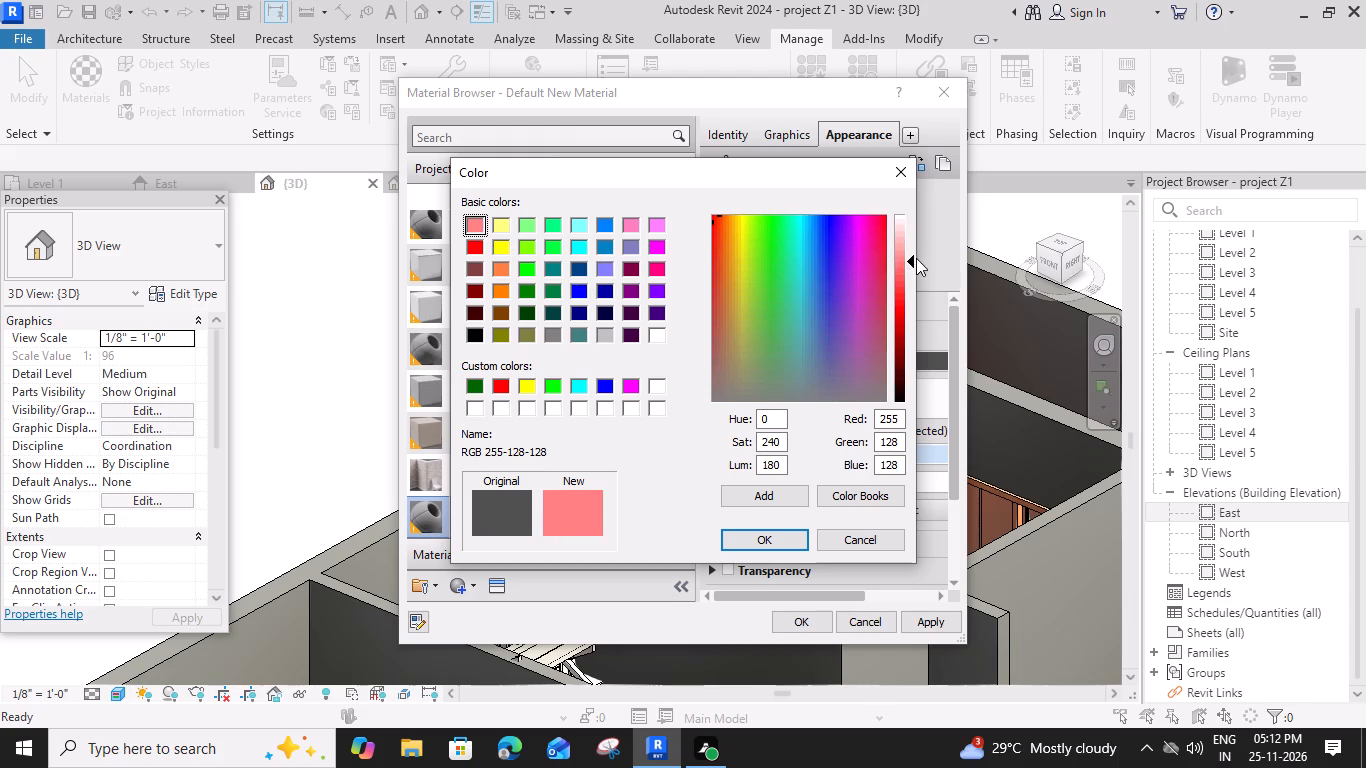
{"action": "left_click_drag", "start_coordinate": [916, 258], "coordinate": [913, 244]}
{"action": "left_click_drag", "start_coordinate": [912, 255], "coordinate": [911, 252]}
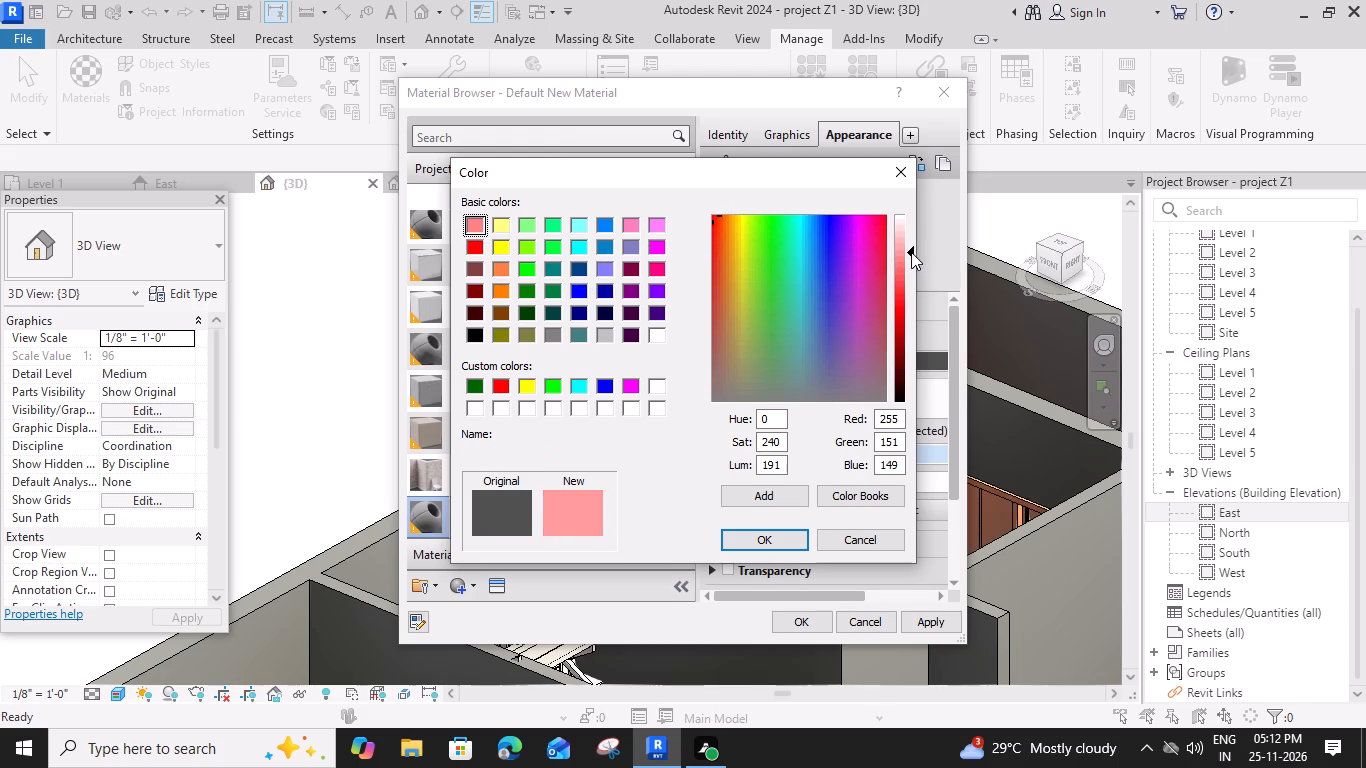
{"action": "left_click_drag", "start_coordinate": [911, 252], "coordinate": [913, 231]}
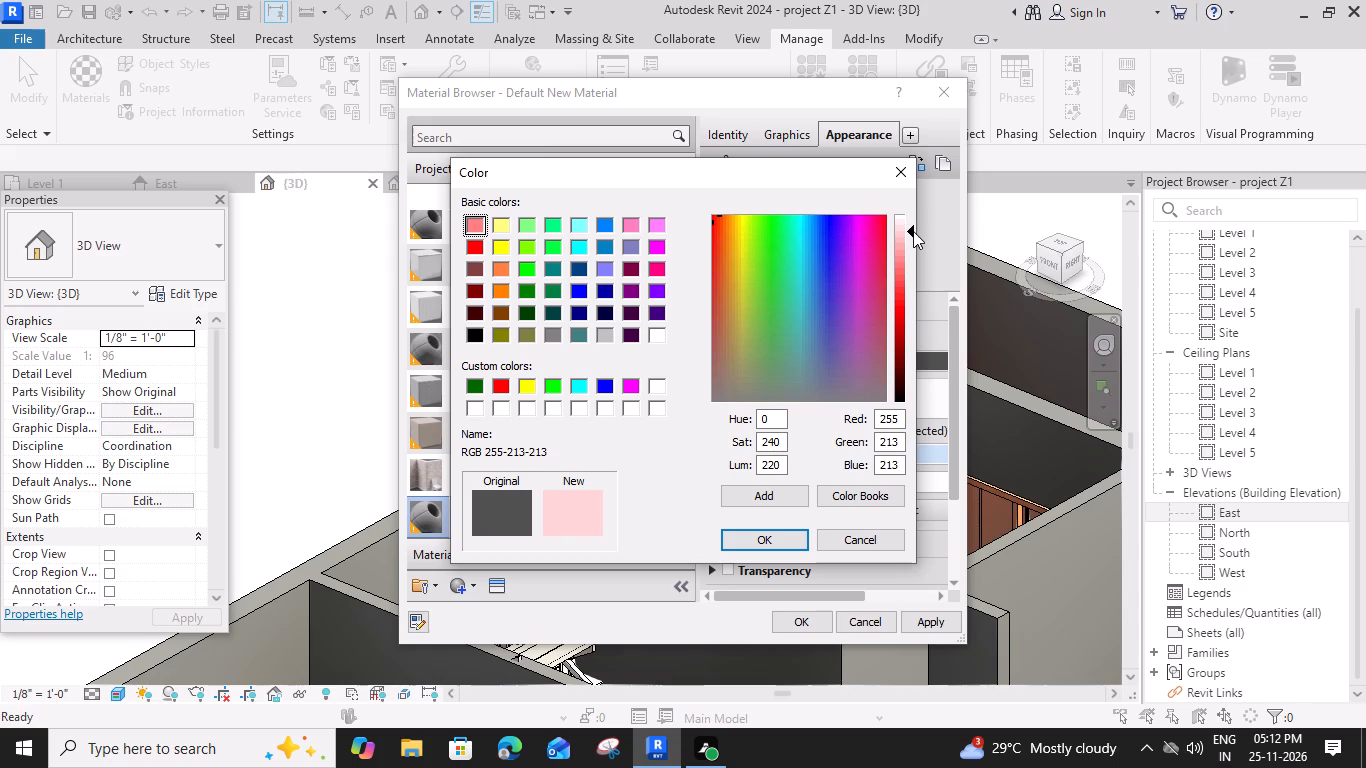
{"action": "left_click_drag", "start_coordinate": [913, 231], "coordinate": [912, 224]}
{"action": "left_click", "coordinate": [910, 225]}
{"action": "left_click", "coordinate": [787, 541]}
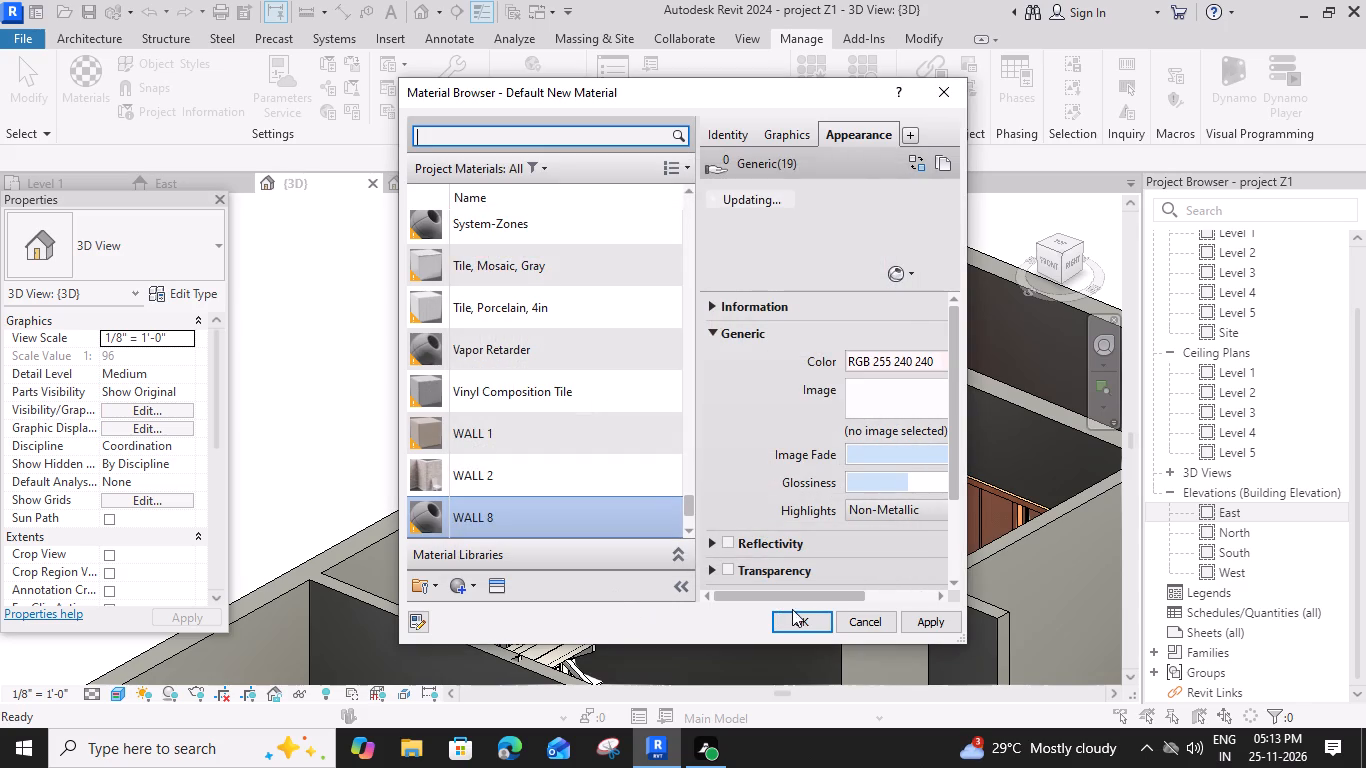
{"action": "left_click", "coordinate": [814, 619]}
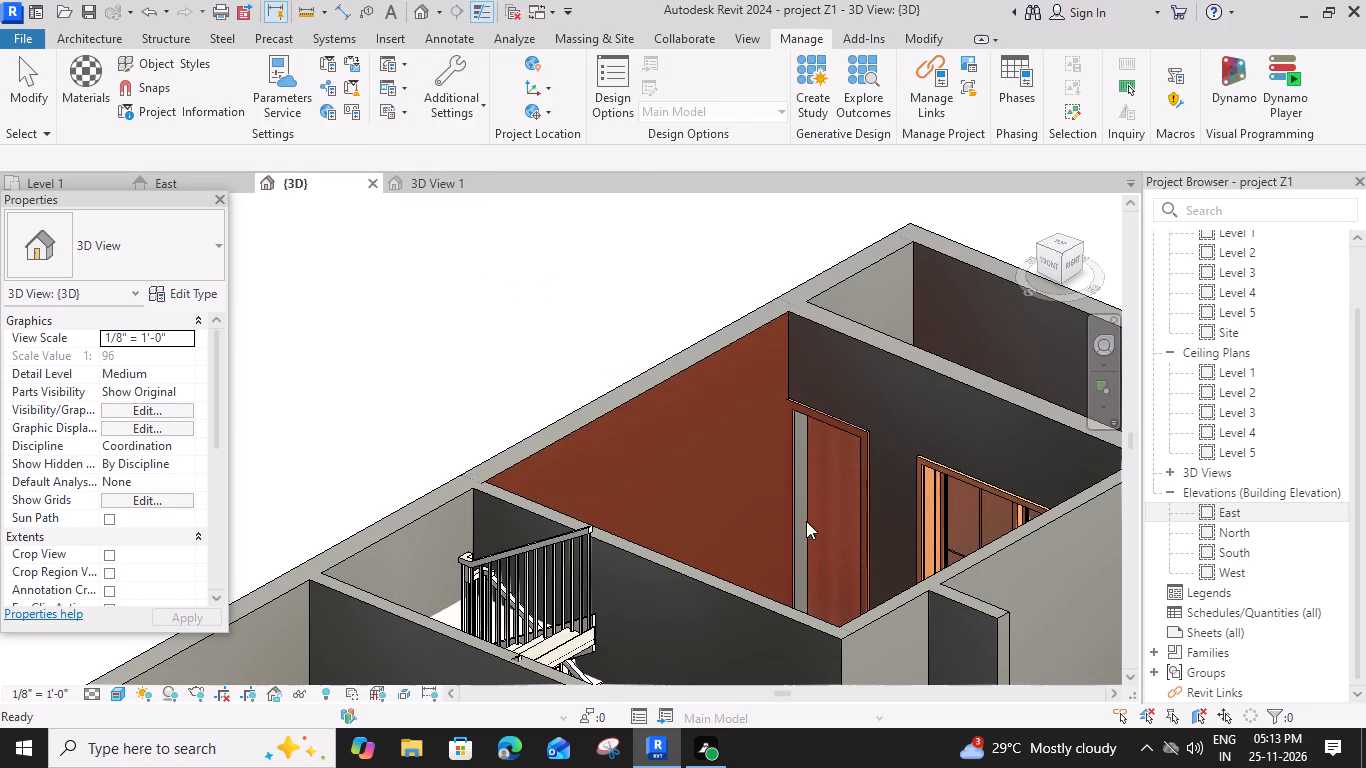
Paint the bedroom face of the wall shared with the utility, containing the door and window, with WALL 8.
{"action": "left_click", "coordinate": [936, 378]}
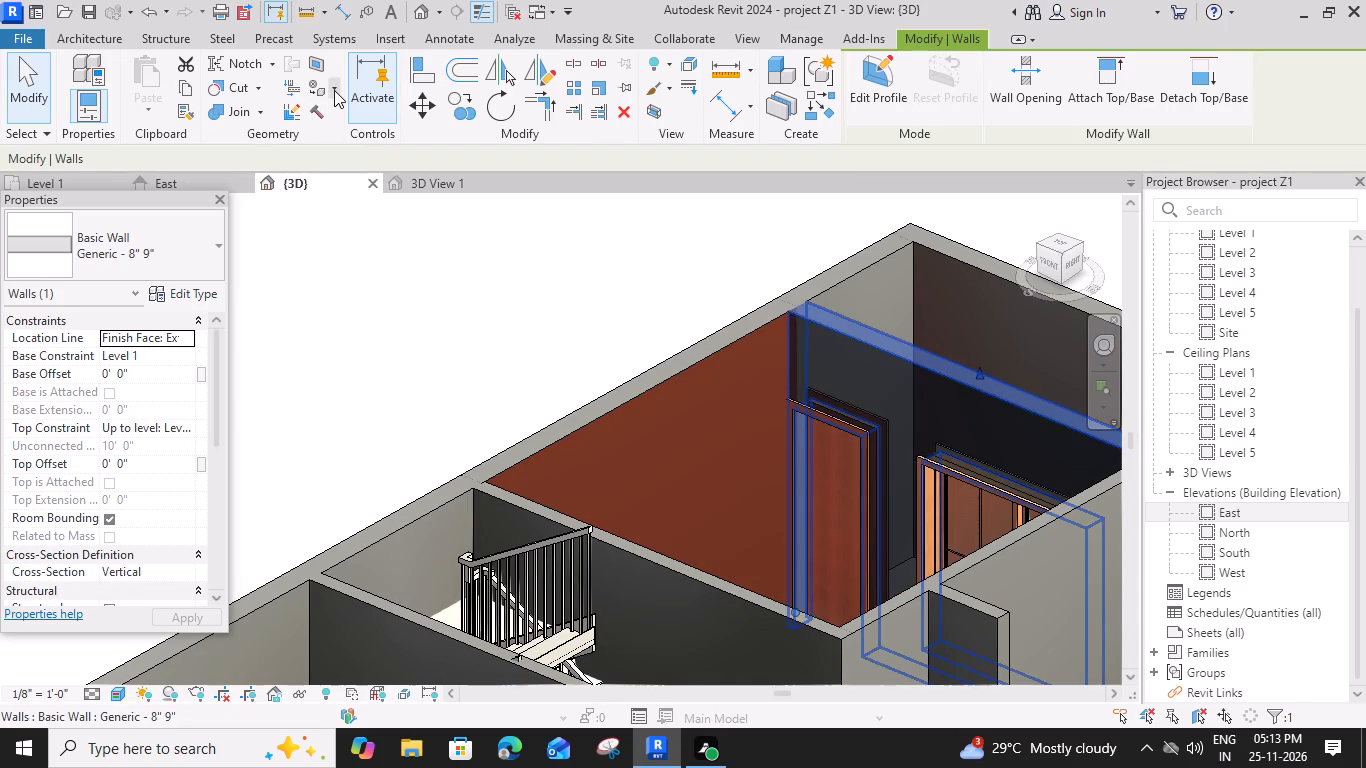
{"action": "left_click", "coordinate": [334, 90]}
{"action": "left_click", "coordinate": [351, 125]}
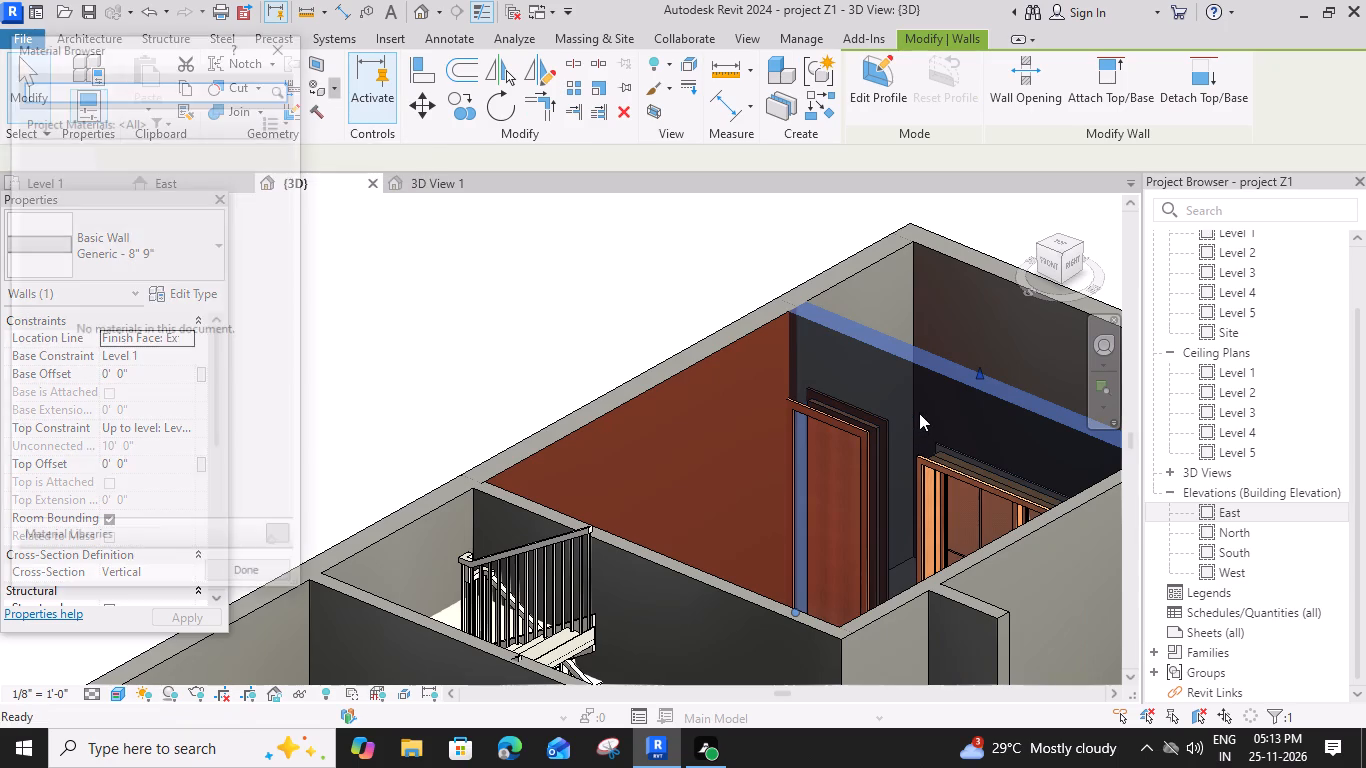
{"action": "left_click", "coordinate": [198, 93]}
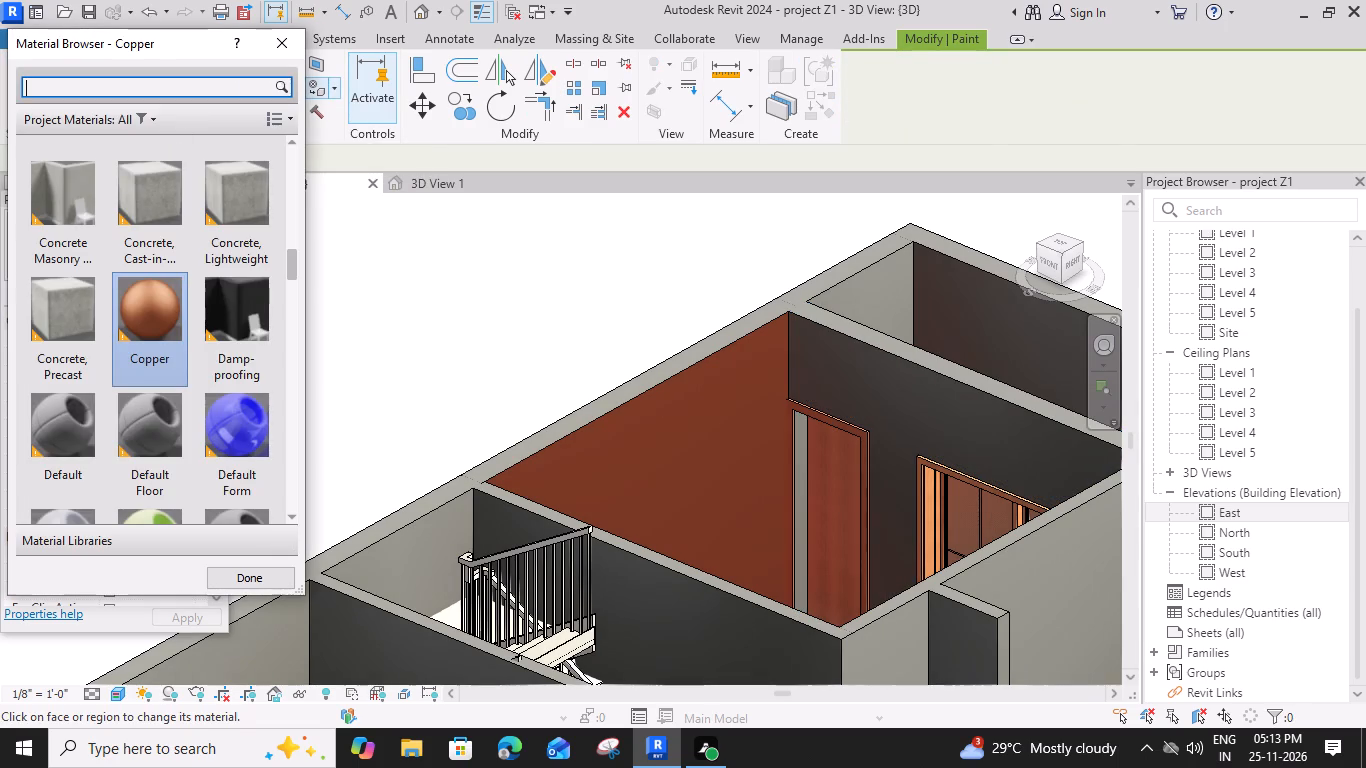
{"action": "type", "text": "WALL8"}
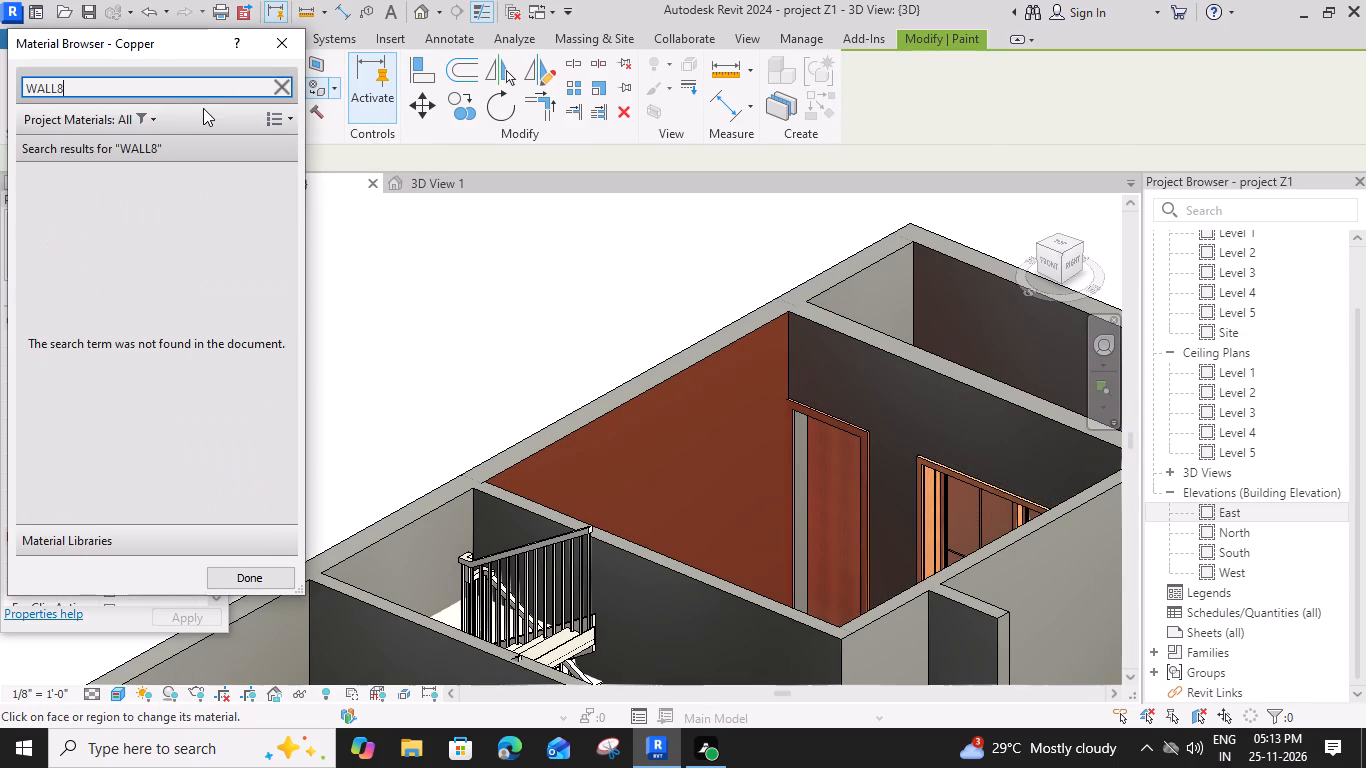
{"action": "key", "text": "BackSpace"}
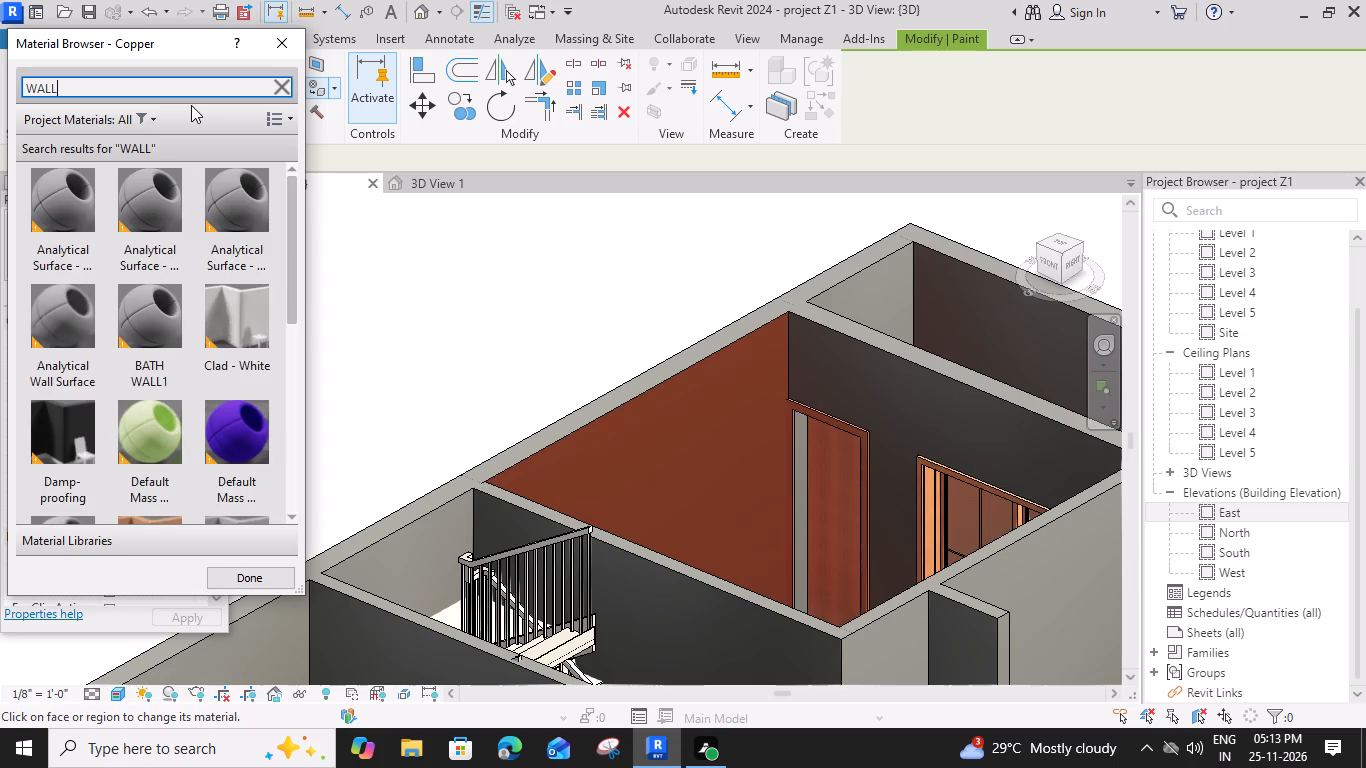
{"action": "key", "text": "8"}
{"action": "key", "text": "BackSpace"}
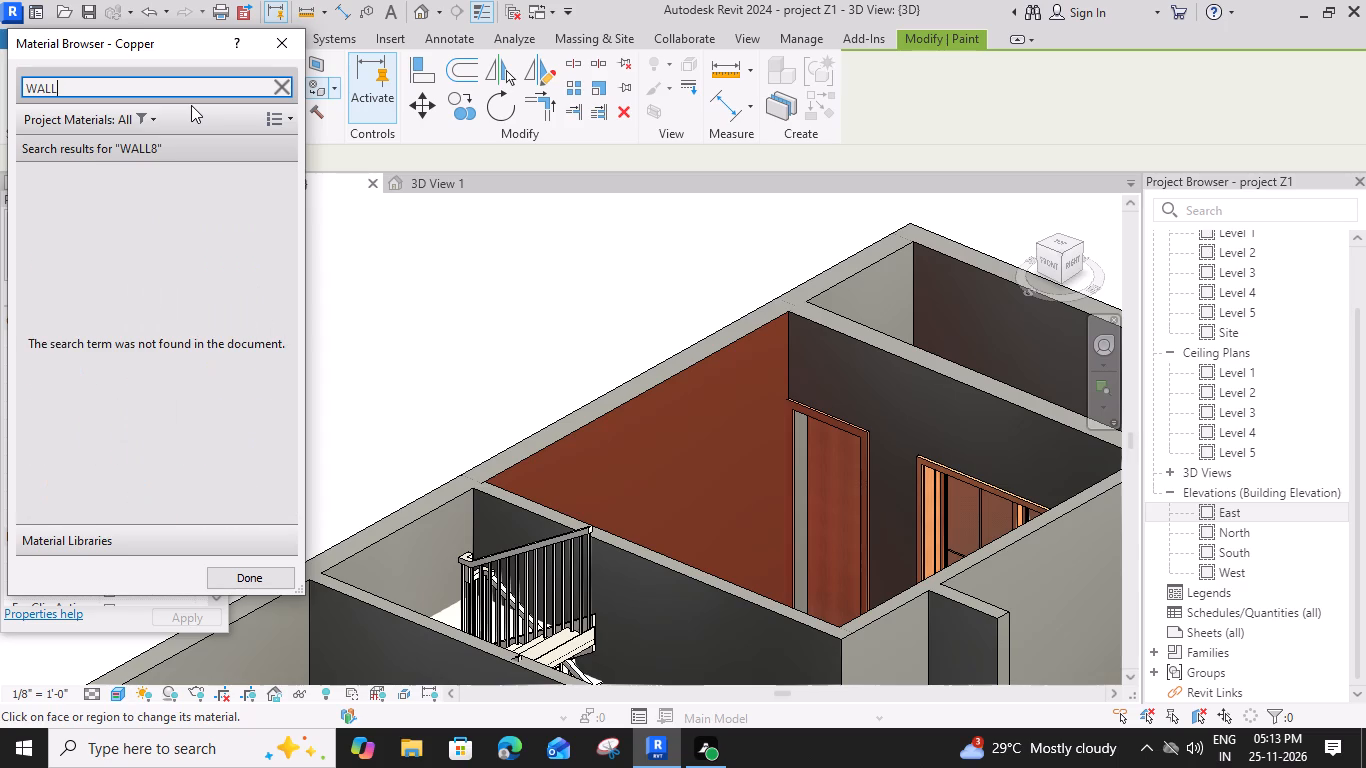
{"action": "key", "text": "space"}
{"action": "key", "text": "8"}
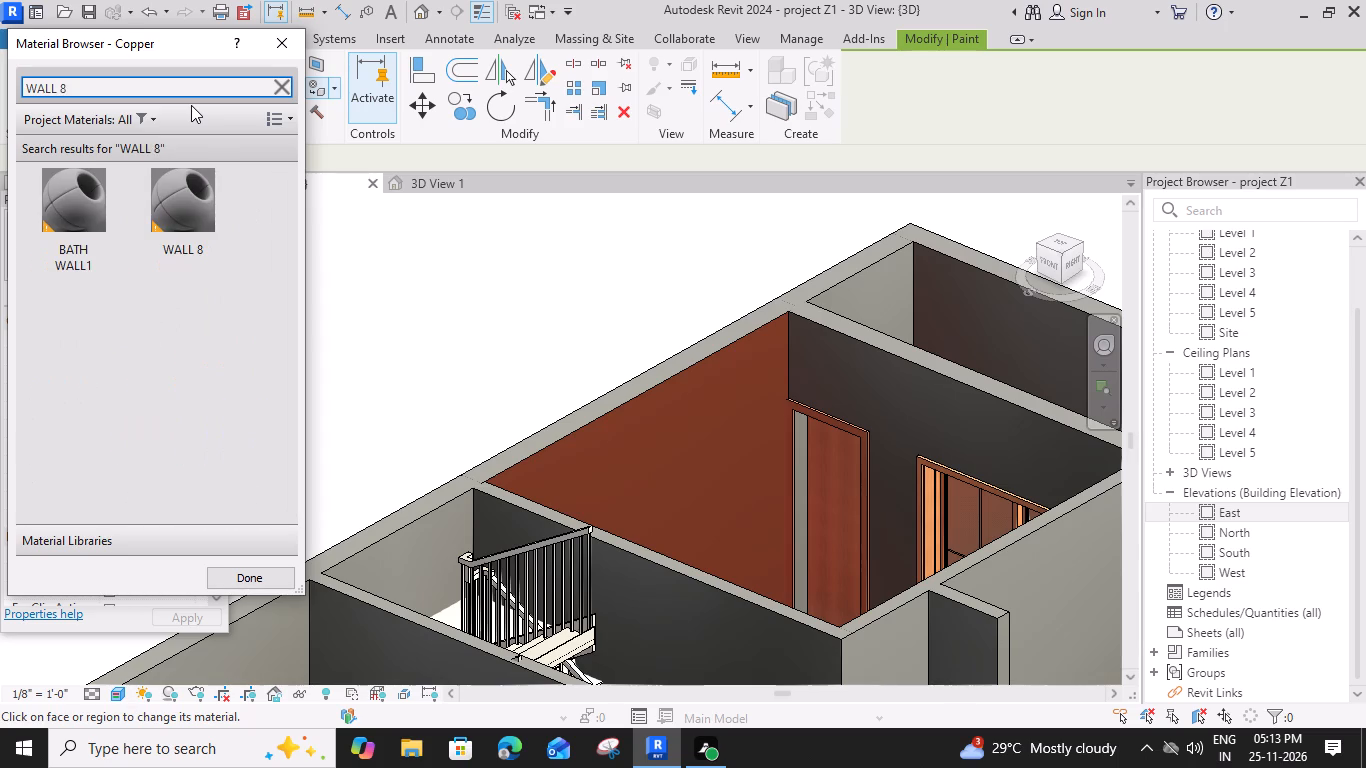
{"action": "left_click", "coordinate": [213, 205]}
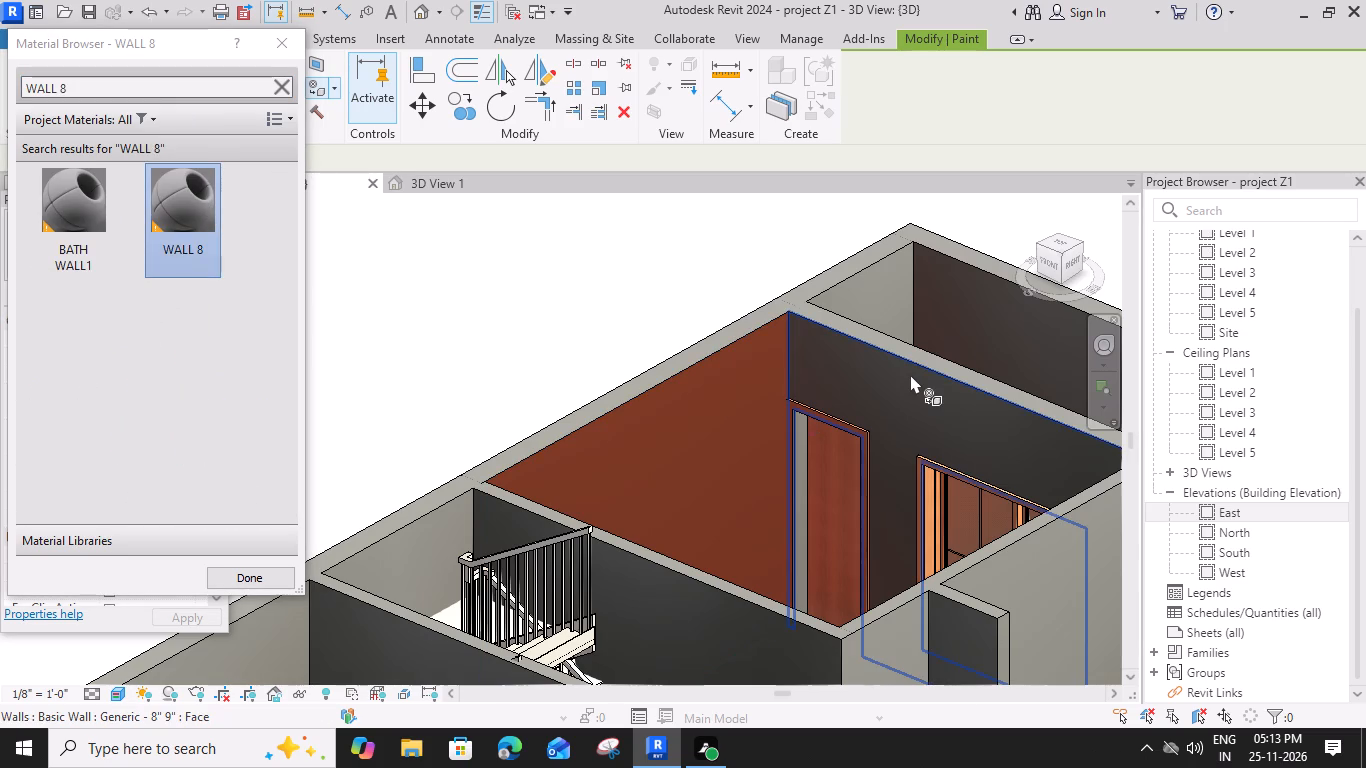
{"action": "left_click", "coordinate": [910, 374]}
Paint the bedroom face of the wall facing the kitchen and dining area, containing the bedroom door, with WALL 8.
{"action": "scroll", "coordinate": [1041, 522], "scroll_direction": "down", "scroll_amount": 3}
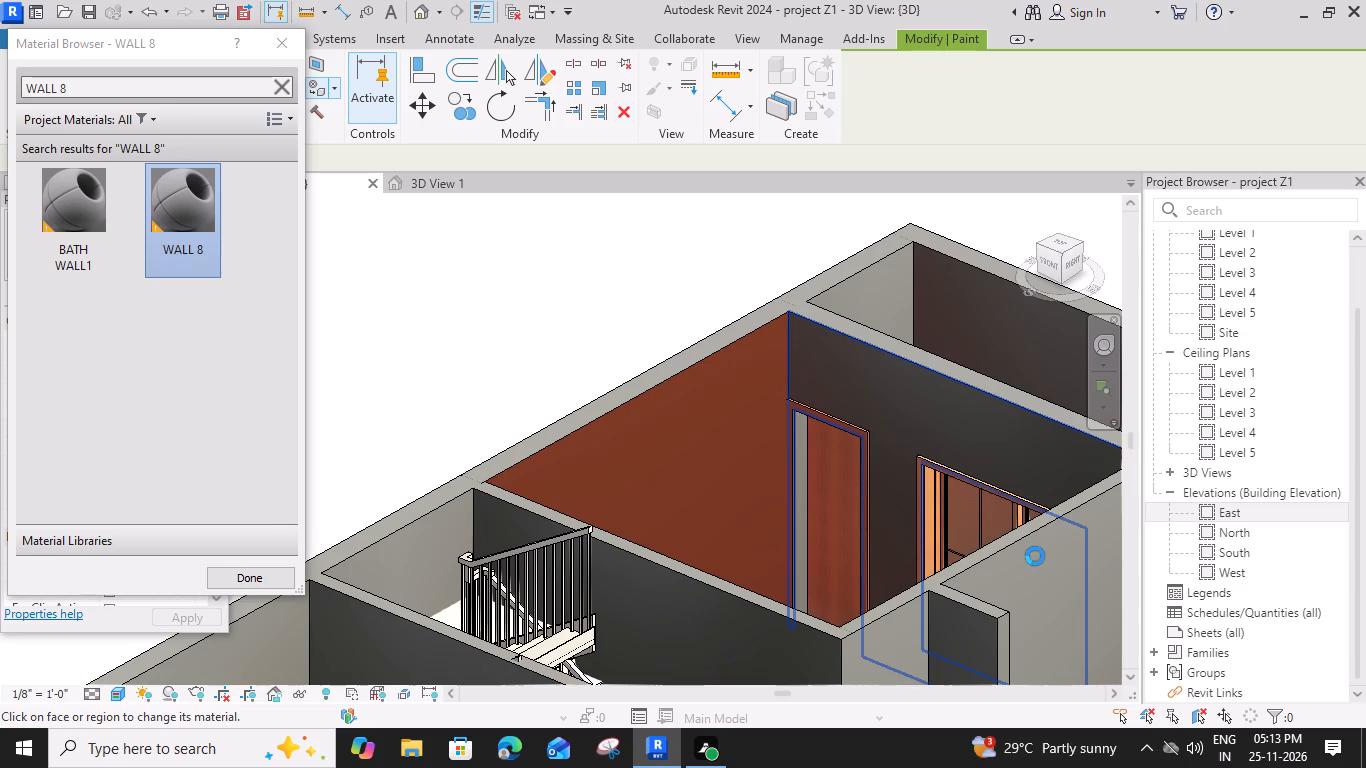
{"action": "middle_click_drag", "start_coordinate": [1027, 556], "coordinate": [803, 484]}
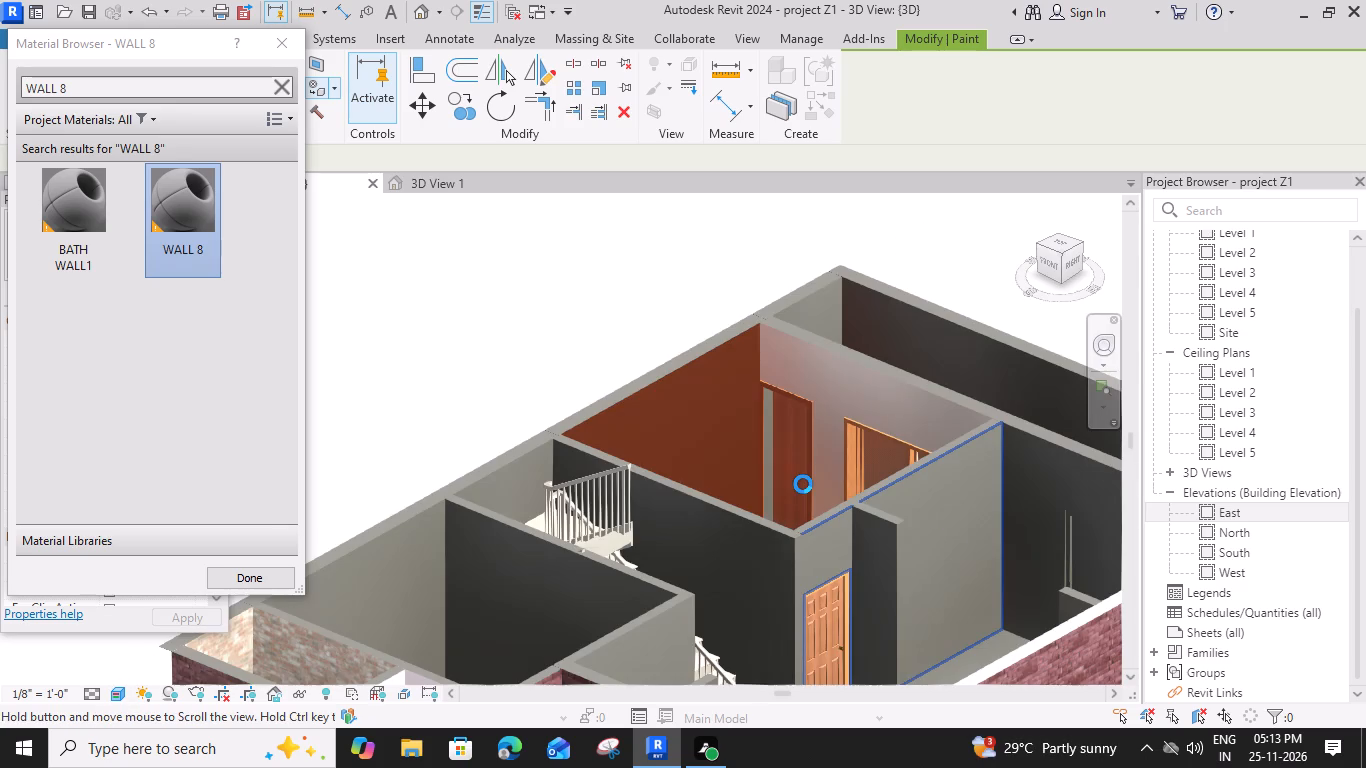
{"action": "middle_click_drag", "start_coordinate": [803, 484], "coordinate": [808, 435]}
{"action": "middle_click_drag", "start_coordinate": [801, 493], "coordinate": [803, 484], "text": "shift"}
{"action": "middle_click_drag", "start_coordinate": [803, 484], "coordinate": [788, 623], "text": "shift"}
{"action": "middle_click_drag", "start_coordinate": [718, 402], "coordinate": [803, 484]}
{"action": "middle_click_drag", "start_coordinate": [803, 484], "coordinate": [714, 560]}
{"action": "middle_click_drag", "start_coordinate": [731, 384], "coordinate": [715, 633], "text": "shift"}
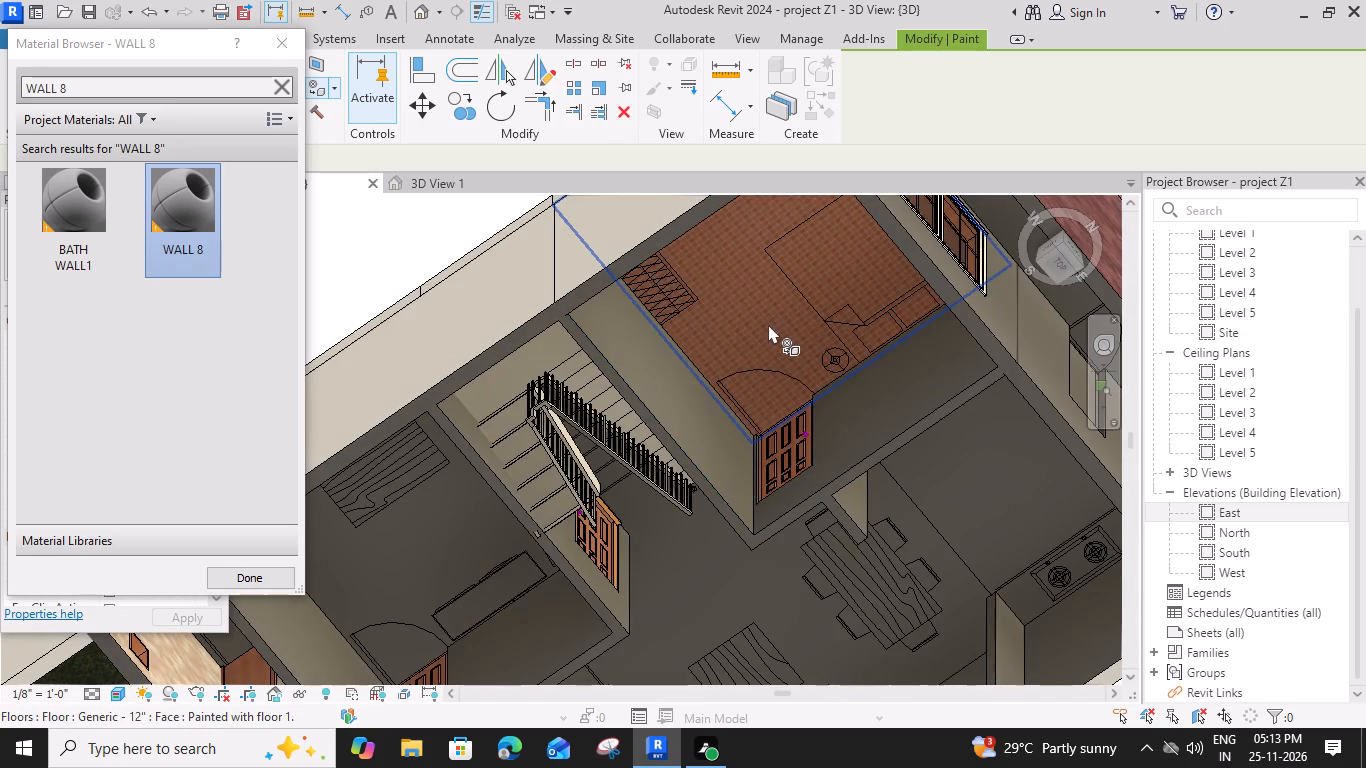
{"action": "scroll", "coordinate": [773, 332], "scroll_direction": "down", "scroll_amount": 4}
{"action": "middle_click_drag", "start_coordinate": [873, 415], "coordinate": [770, 546]}
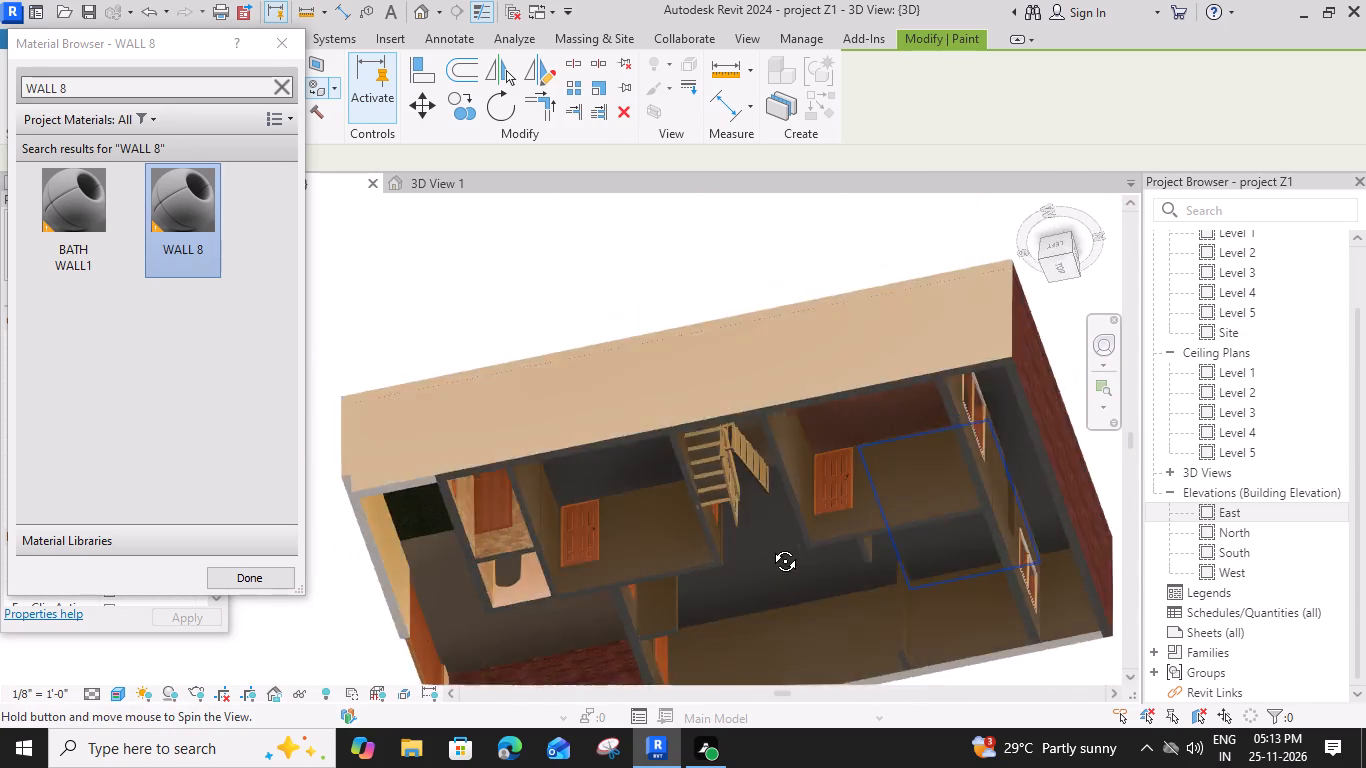
{"action": "middle_click_drag", "start_coordinate": [770, 546], "coordinate": [531, 527]}
{"action": "scroll", "coordinate": [591, 509], "scroll_direction": "down", "scroll_amount": 4}
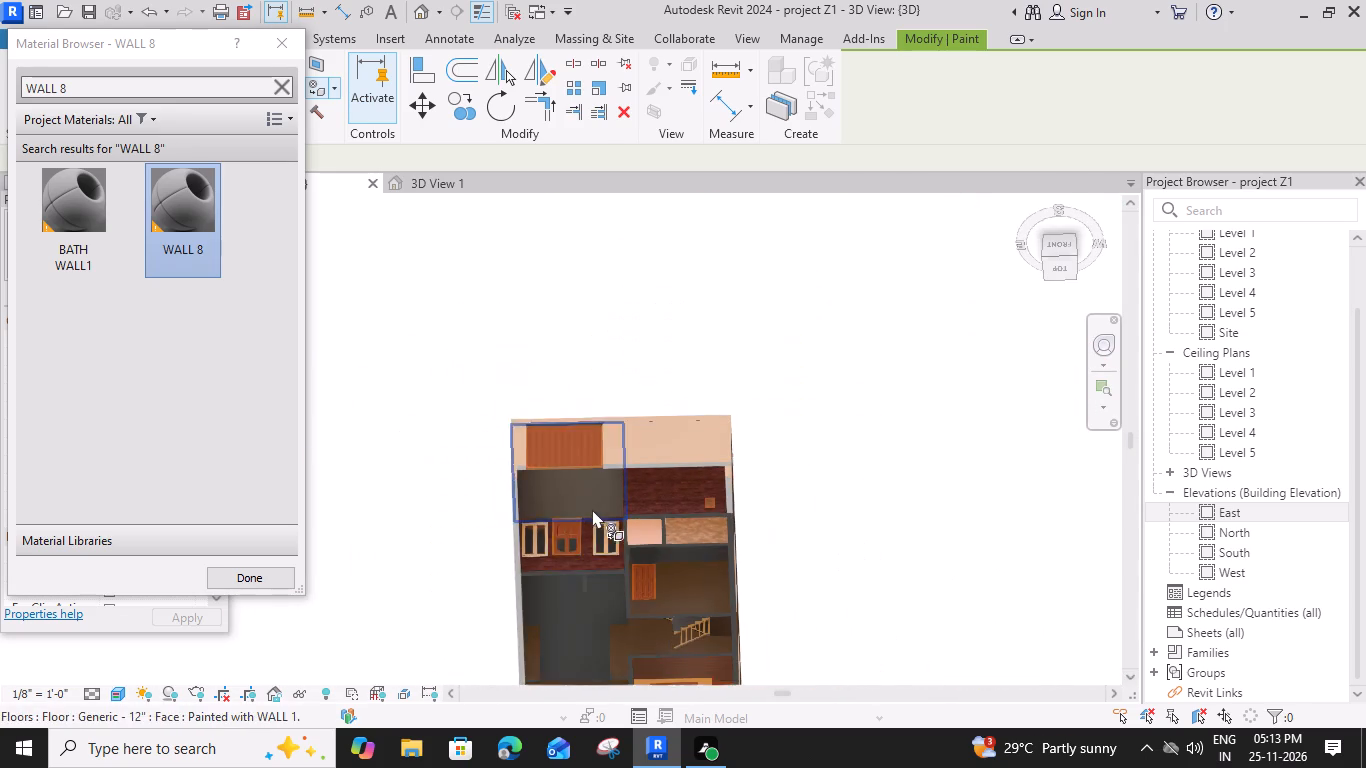
{"action": "middle_click_drag", "start_coordinate": [655, 571], "coordinate": [712, 312], "text": "shift"}
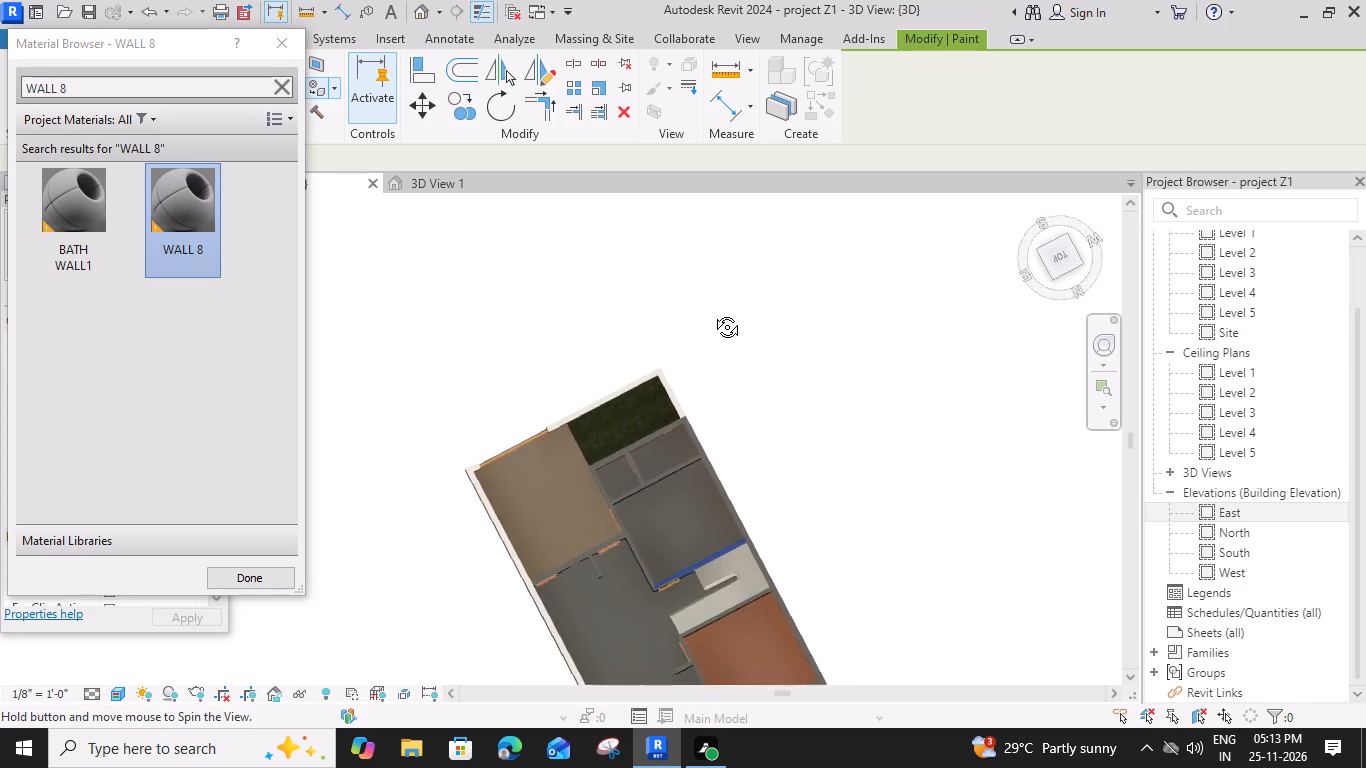
{"action": "middle_click_drag", "start_coordinate": [712, 312], "coordinate": [967, 461], "text": "shift"}
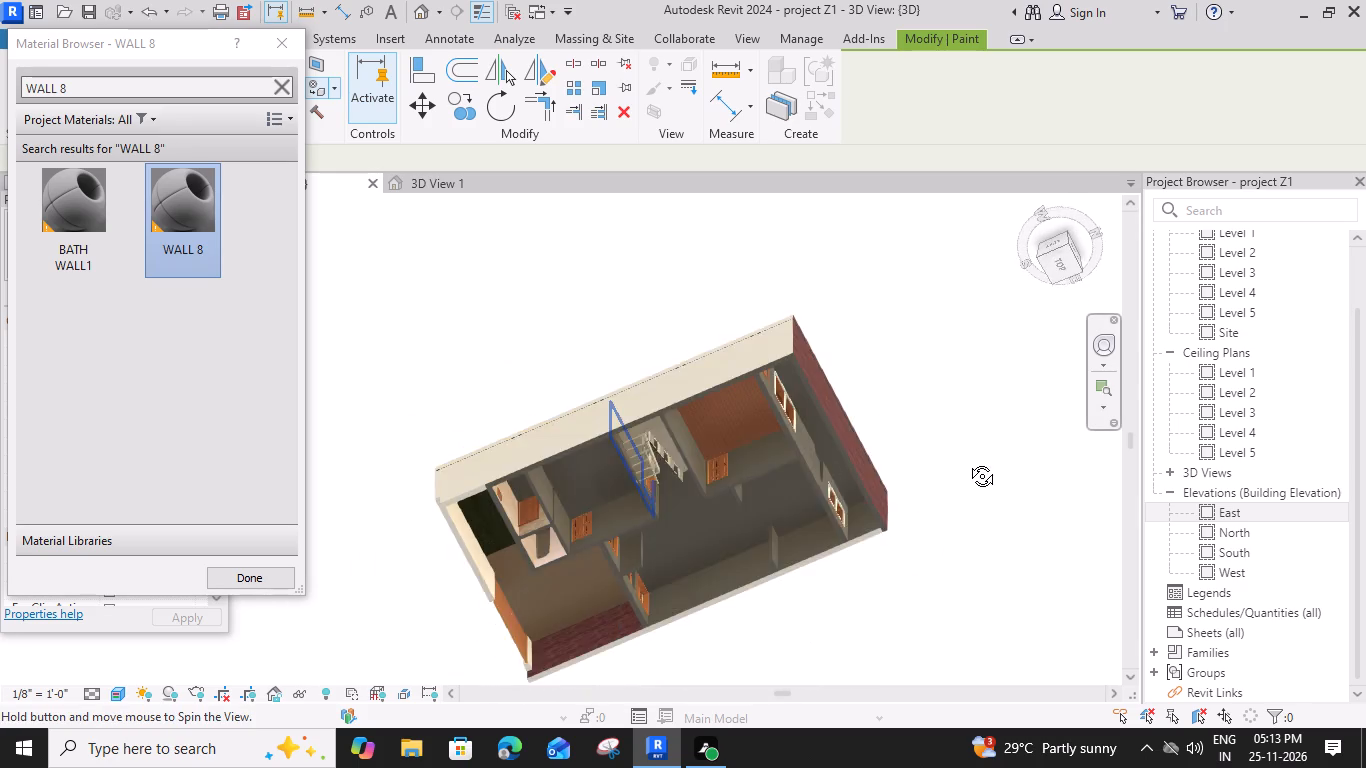
{"action": "middle_click_drag", "start_coordinate": [967, 461], "coordinate": [984, 407], "text": "shift"}
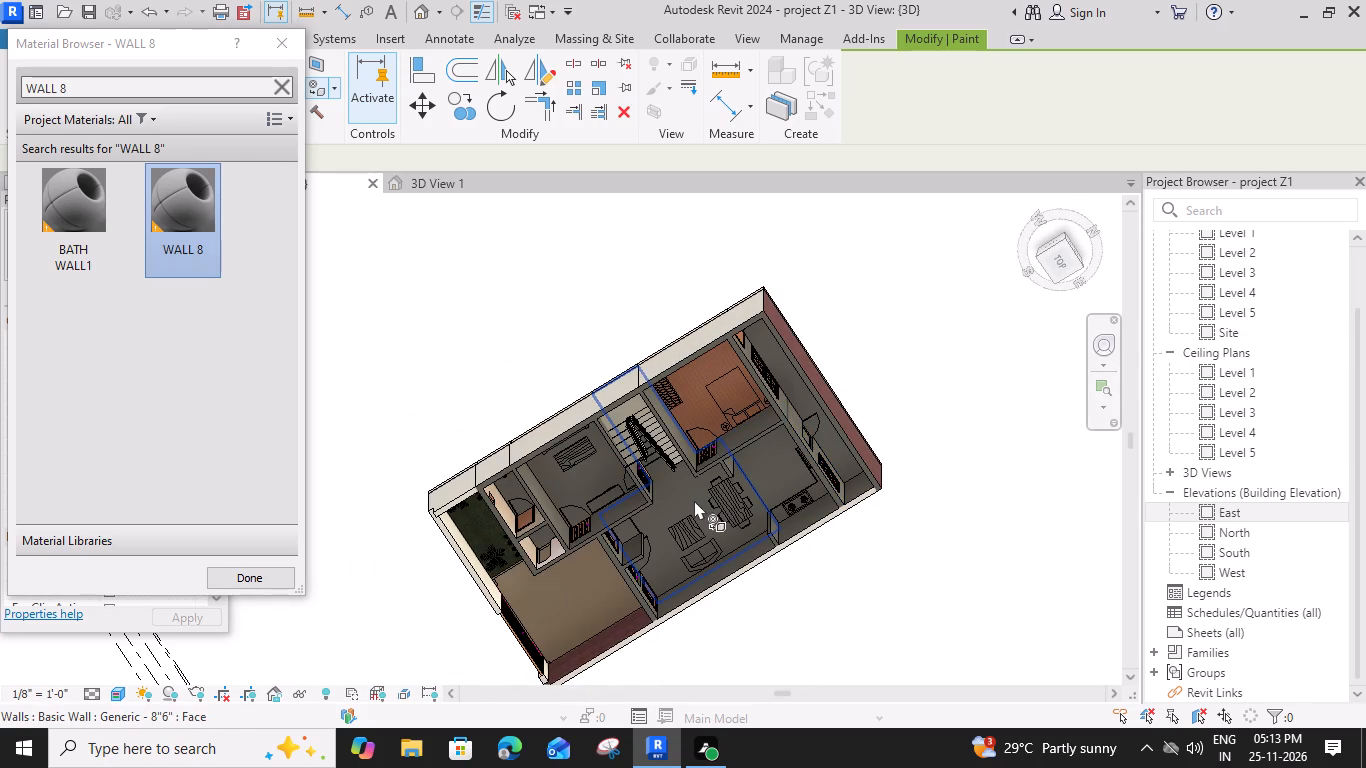
{"action": "middle_click_drag", "start_coordinate": [694, 500], "coordinate": [856, 623]}
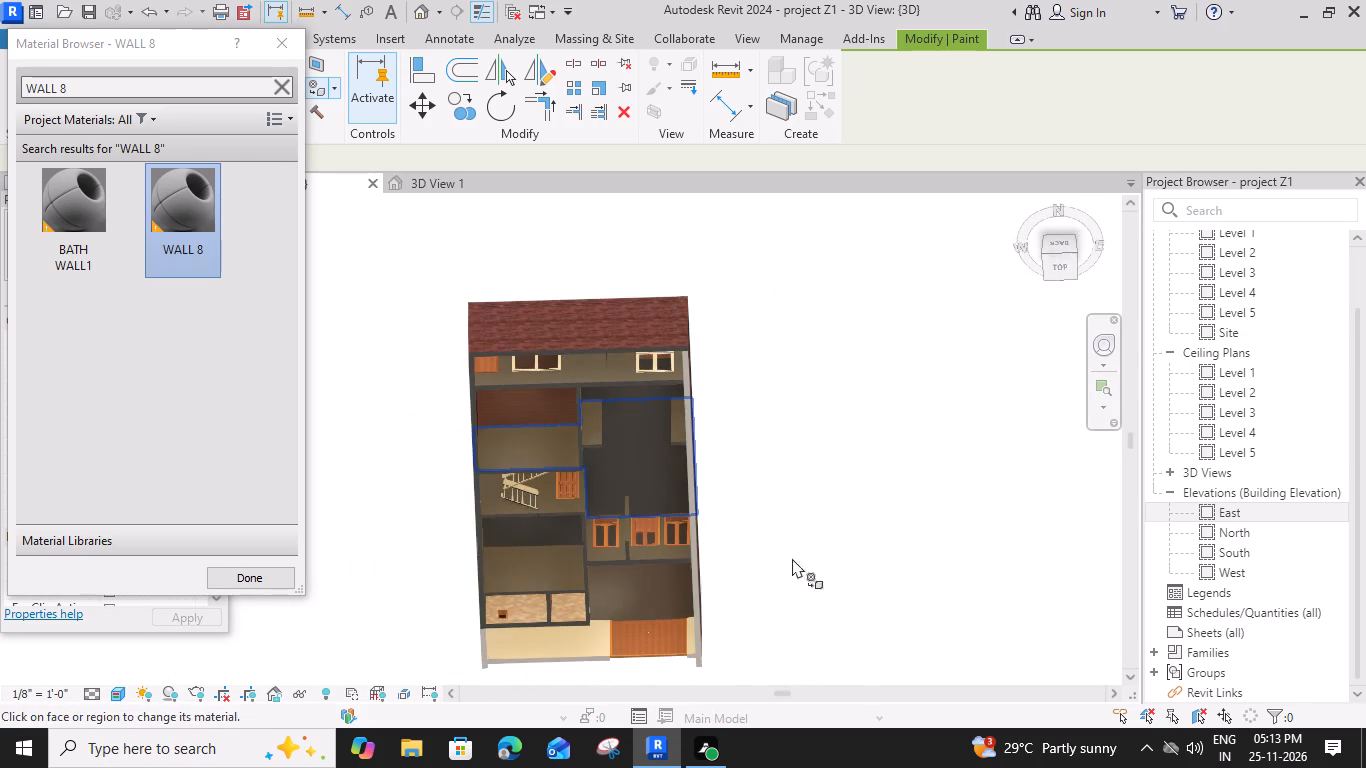
{"action": "left_click", "coordinate": [1067, 264]}
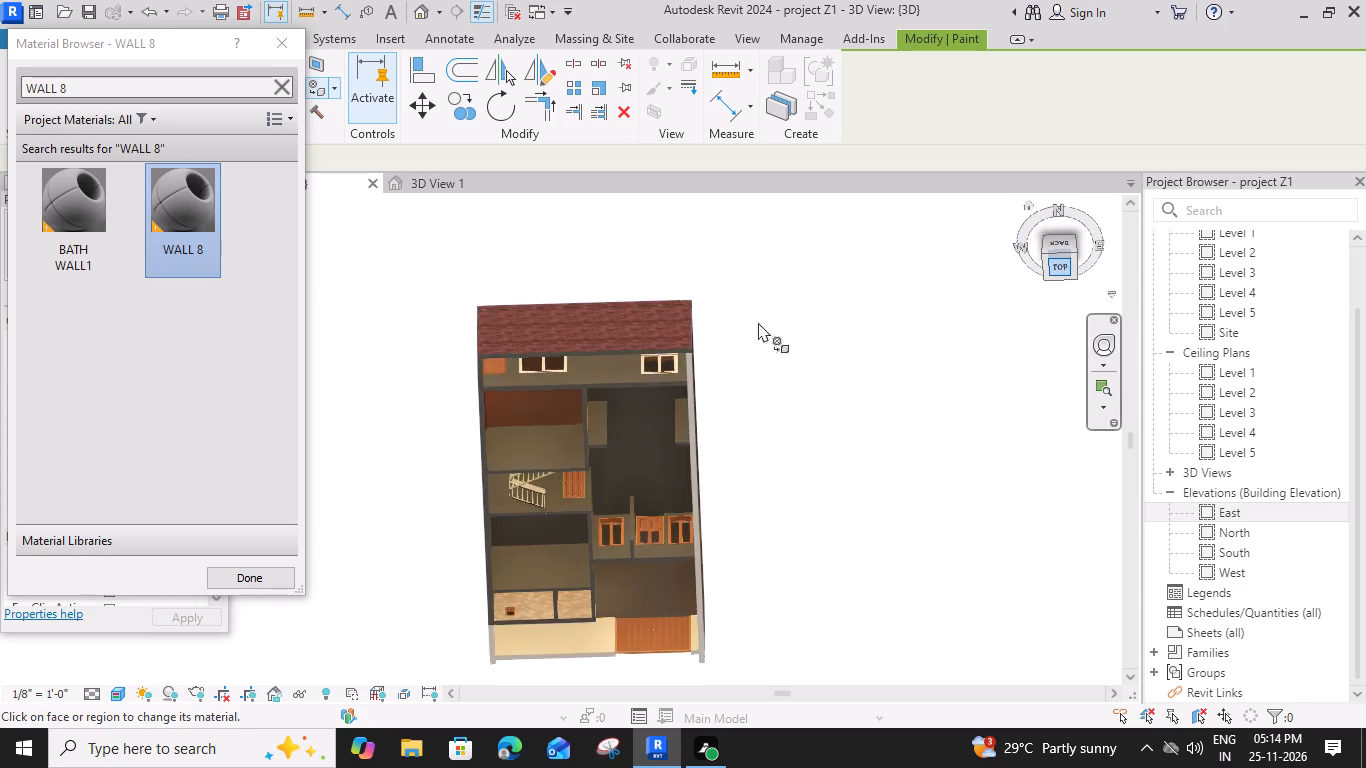
{"action": "scroll", "coordinate": [557, 413], "scroll_direction": "up", "scroll_amount": 12}
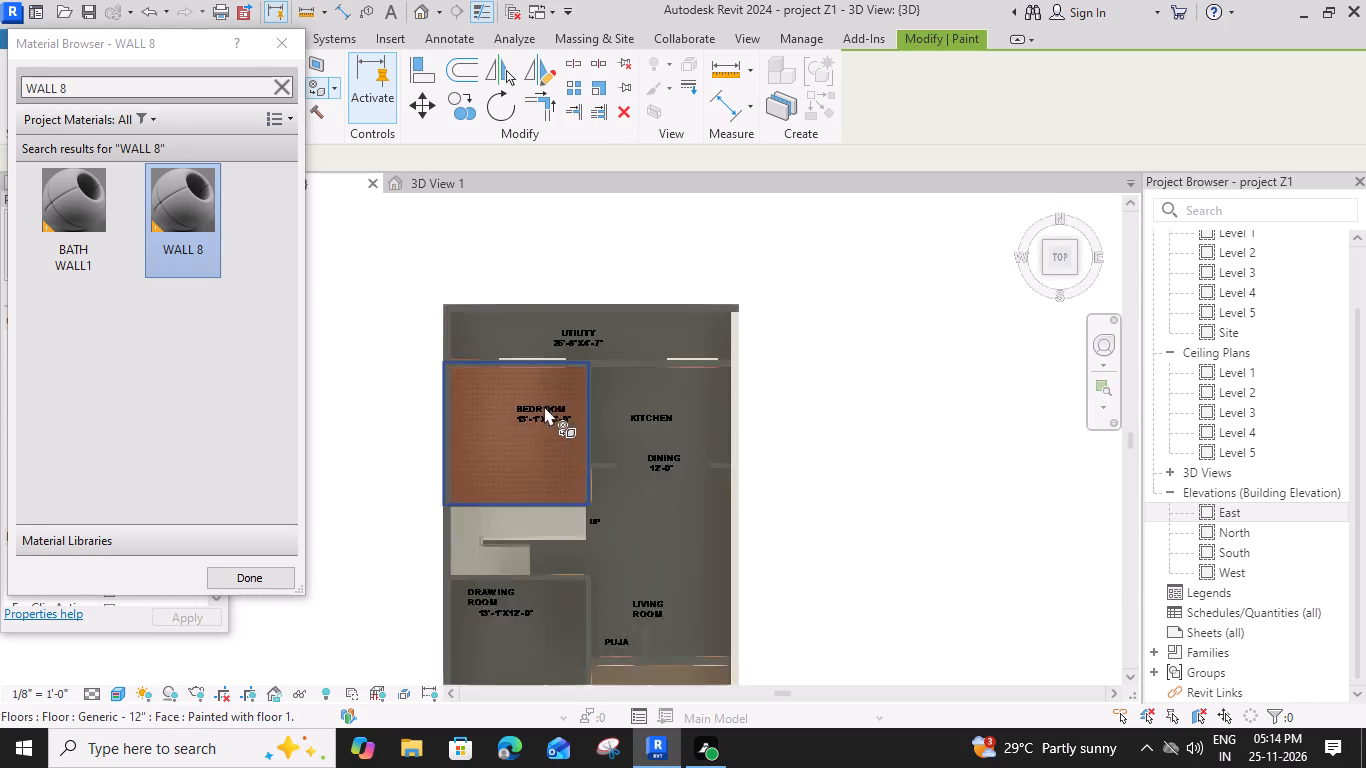
{"action": "scroll", "coordinate": [543, 406], "scroll_direction": "up", "scroll_amount": 4}
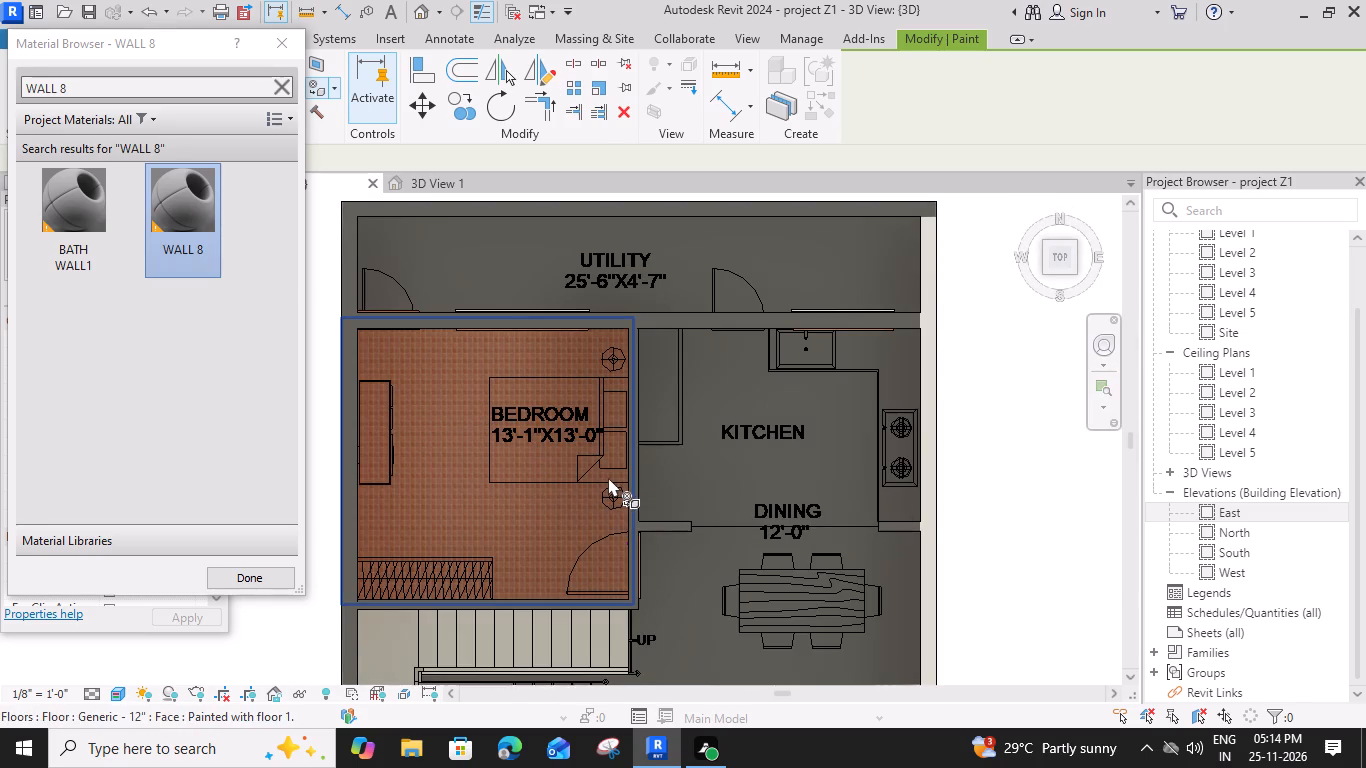
{"action": "middle_click_drag", "start_coordinate": [697, 494], "coordinate": [808, 374]}
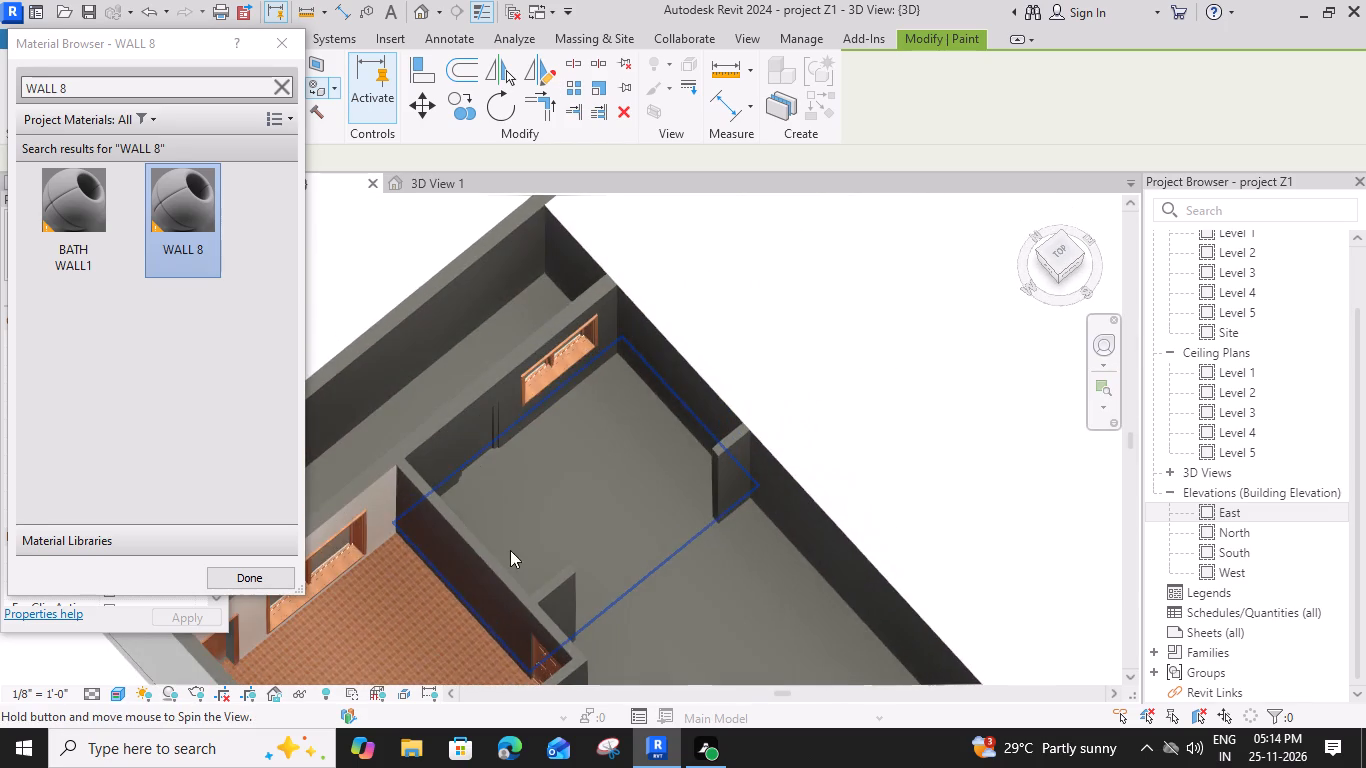
{"action": "middle_click_drag", "start_coordinate": [653, 605], "coordinate": [838, 332]}
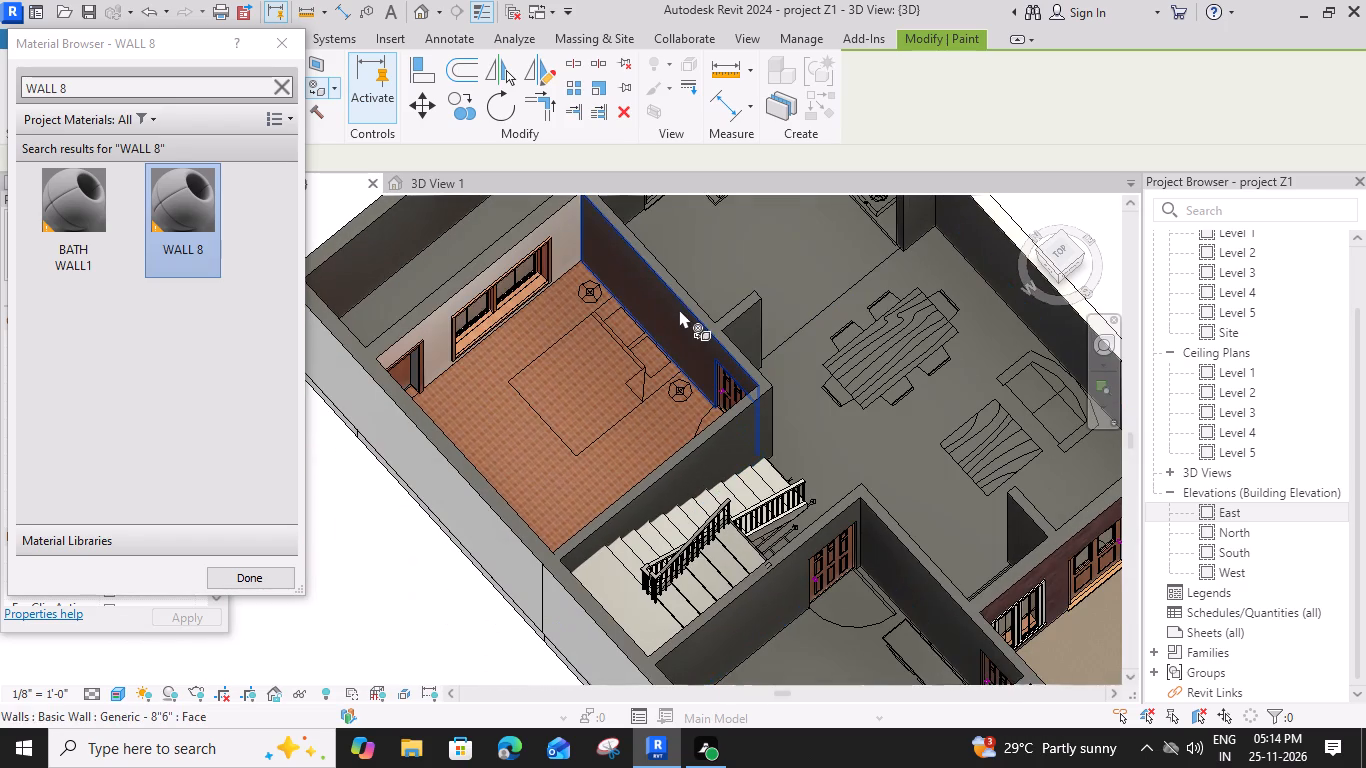
{"action": "left_click", "coordinate": [679, 309]}
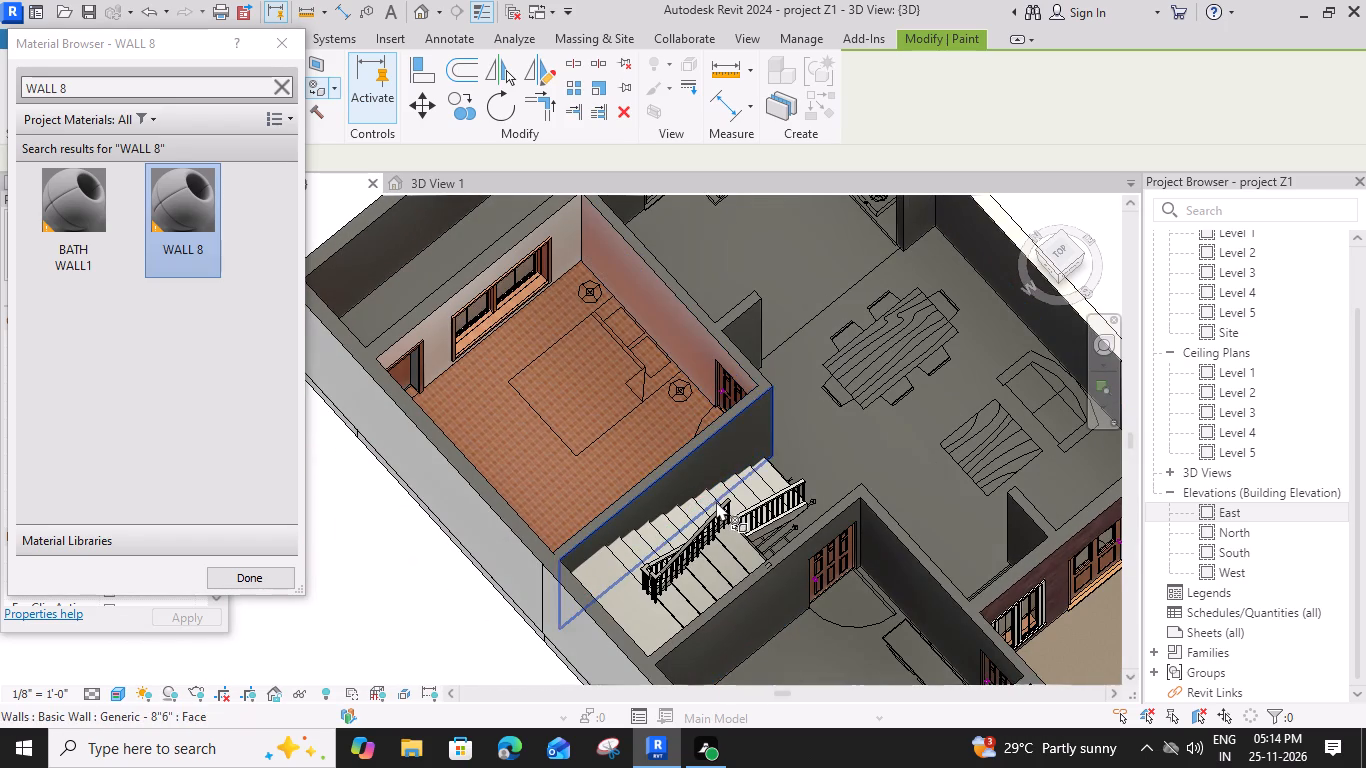
Paint the bedroom face of the wall shared with the staircase with WALL 8.
{"action": "middle_click_drag", "start_coordinate": [891, 450], "coordinate": [887, 343]}
{"action": "middle_click_drag", "start_coordinate": [701, 446], "coordinate": [986, 421], "text": "shift"}
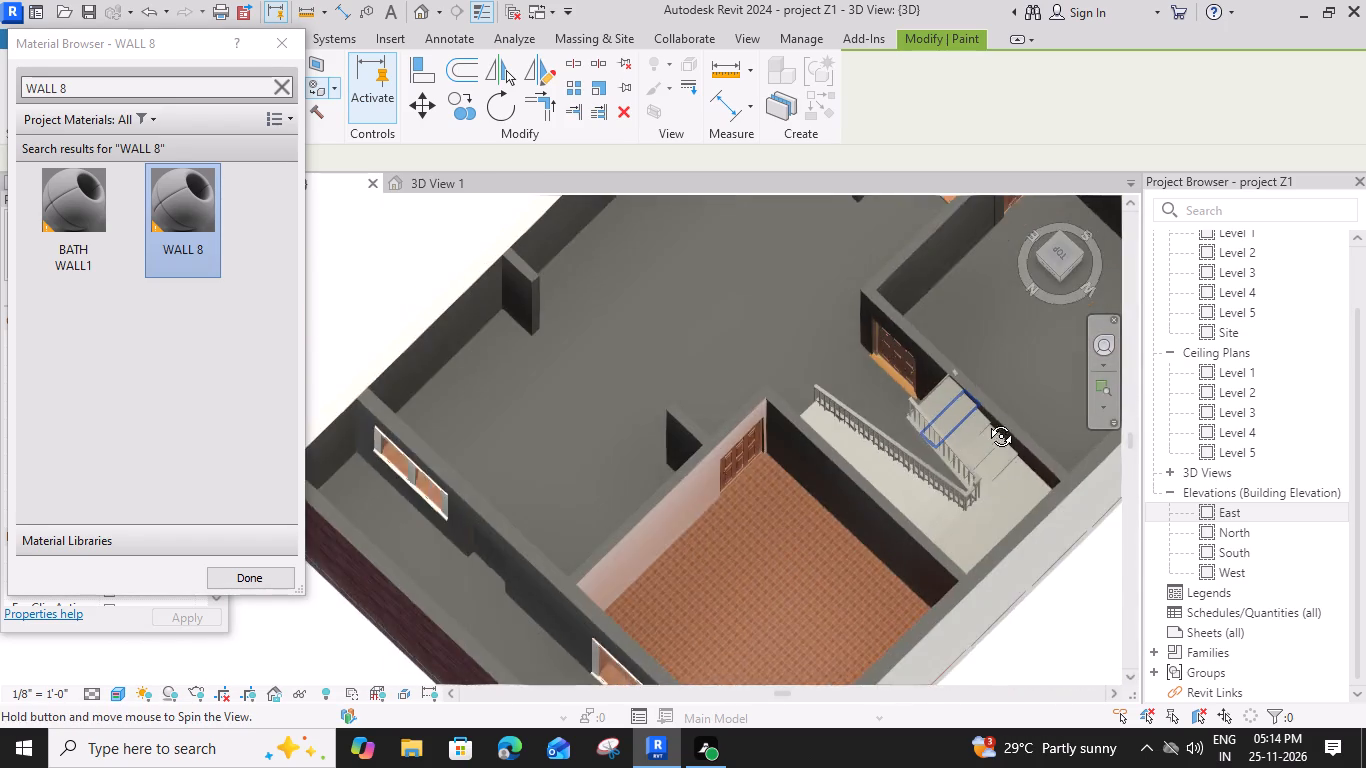
{"action": "middle_click_drag", "start_coordinate": [986, 421], "coordinate": [987, 398], "text": "shift"}
{"action": "left_click", "coordinate": [885, 520]}
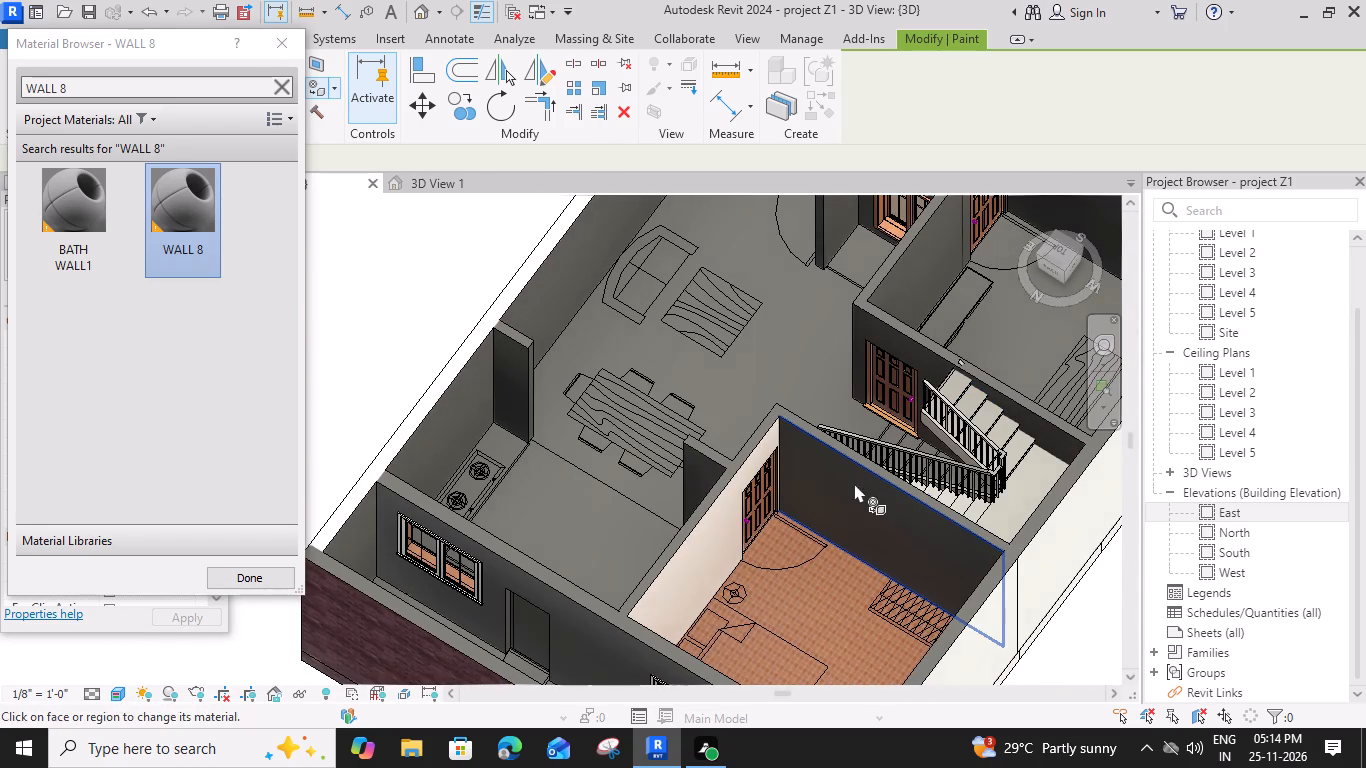
Paint the wall reveal inside the bedroom's utility door opening, on the side nearest the red-brown wall, with WALL 8.
{"action": "scroll", "coordinate": [843, 311], "scroll_direction": "down", "scroll_amount": 3}
{"action": "middle_click_drag", "start_coordinate": [879, 437], "coordinate": [691, 525], "text": "shift"}
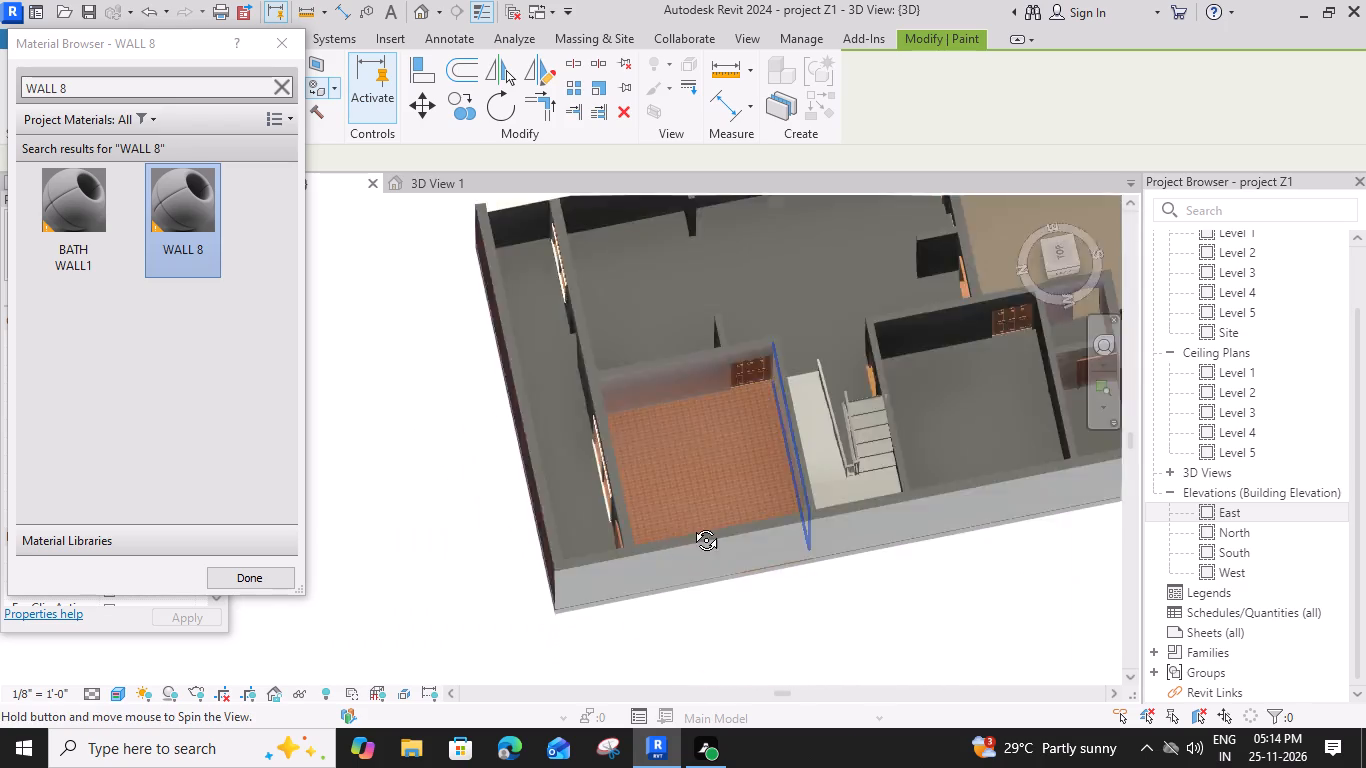
{"action": "middle_click_drag", "start_coordinate": [691, 525], "coordinate": [383, 333], "text": "shift"}
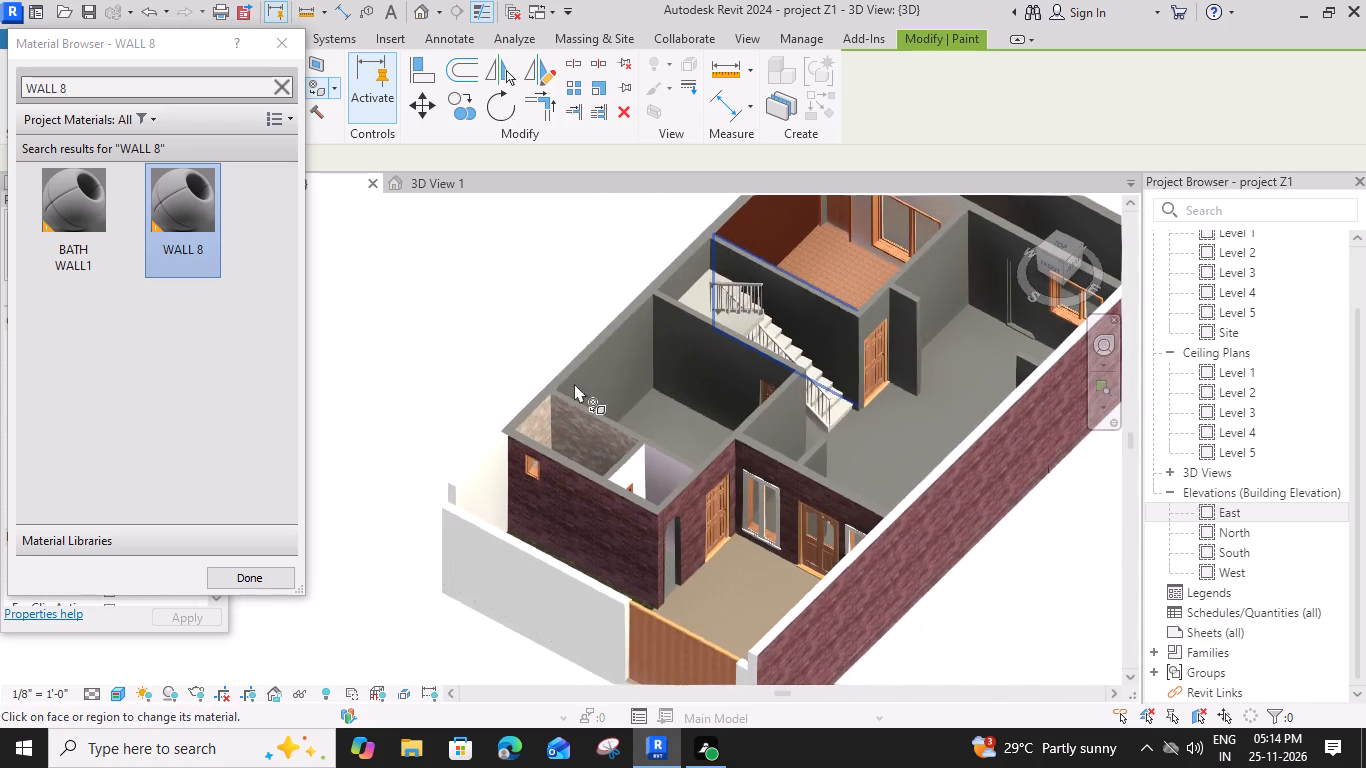
{"action": "middle_click_drag", "start_coordinate": [700, 406], "coordinate": [458, 541]}
{"action": "scroll", "coordinate": [580, 289], "scroll_direction": "up", "scroll_amount": 5}
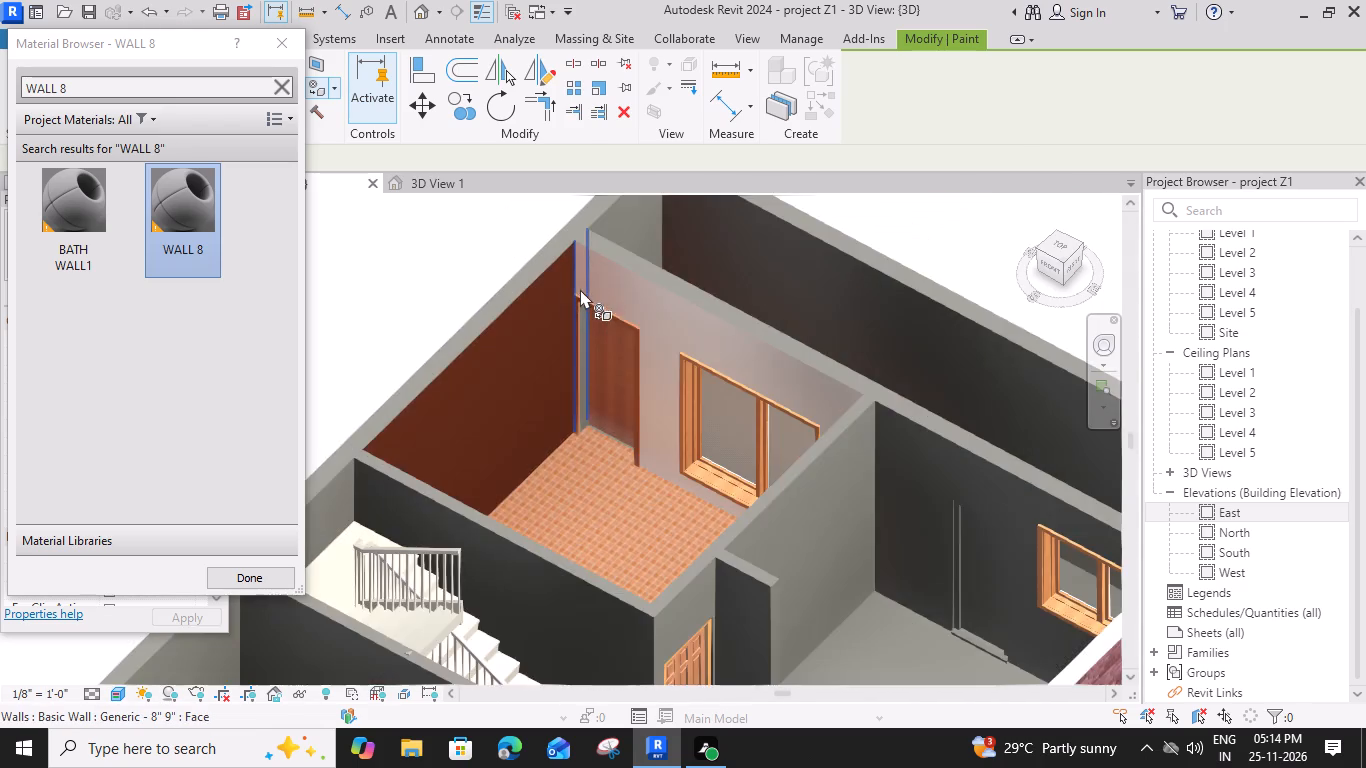
{"action": "scroll", "coordinate": [582, 305], "scroll_direction": "up", "scroll_amount": 10}
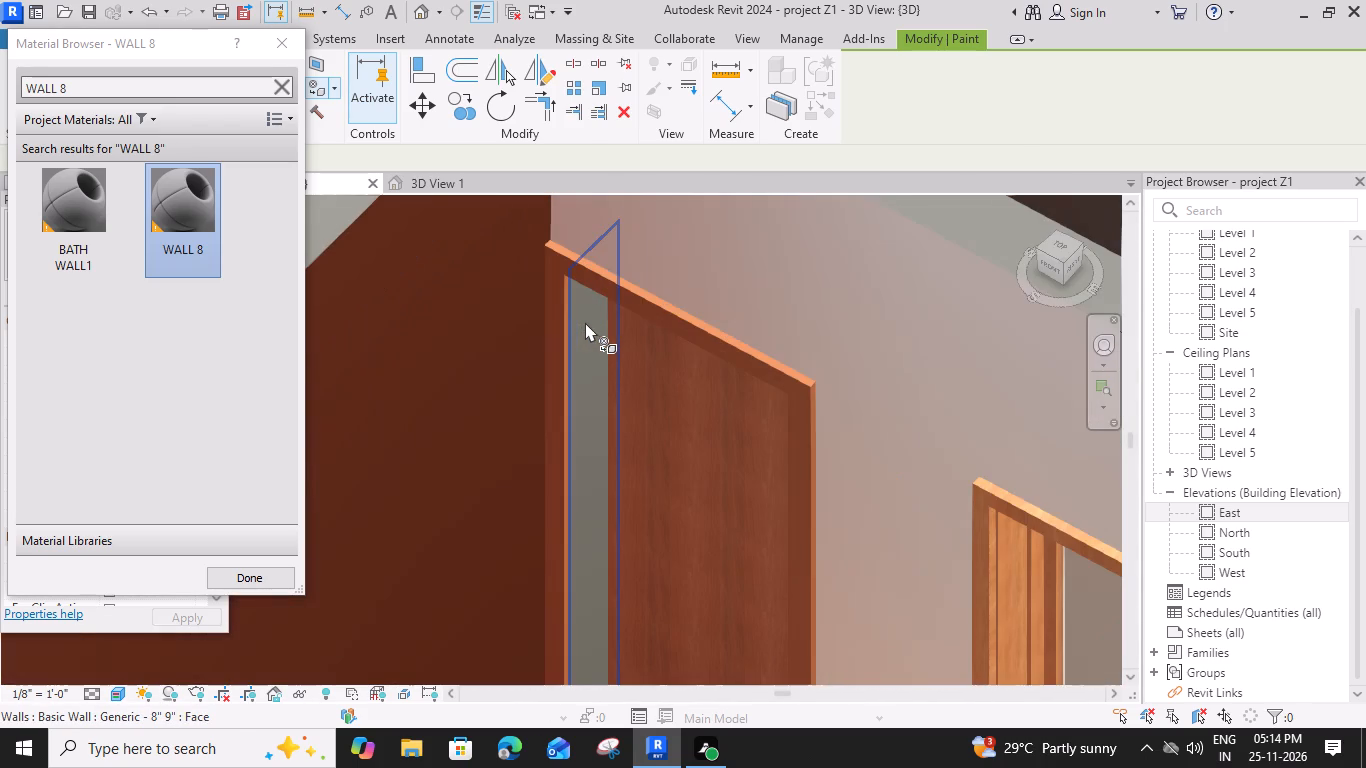
{"action": "left_click", "coordinate": [585, 322]}
Paint the opposite reveal of the utility door opening, on the side nearest the window, with WALL 8.
{"action": "scroll", "coordinate": [585, 329], "scroll_direction": "down", "scroll_amount": 9}
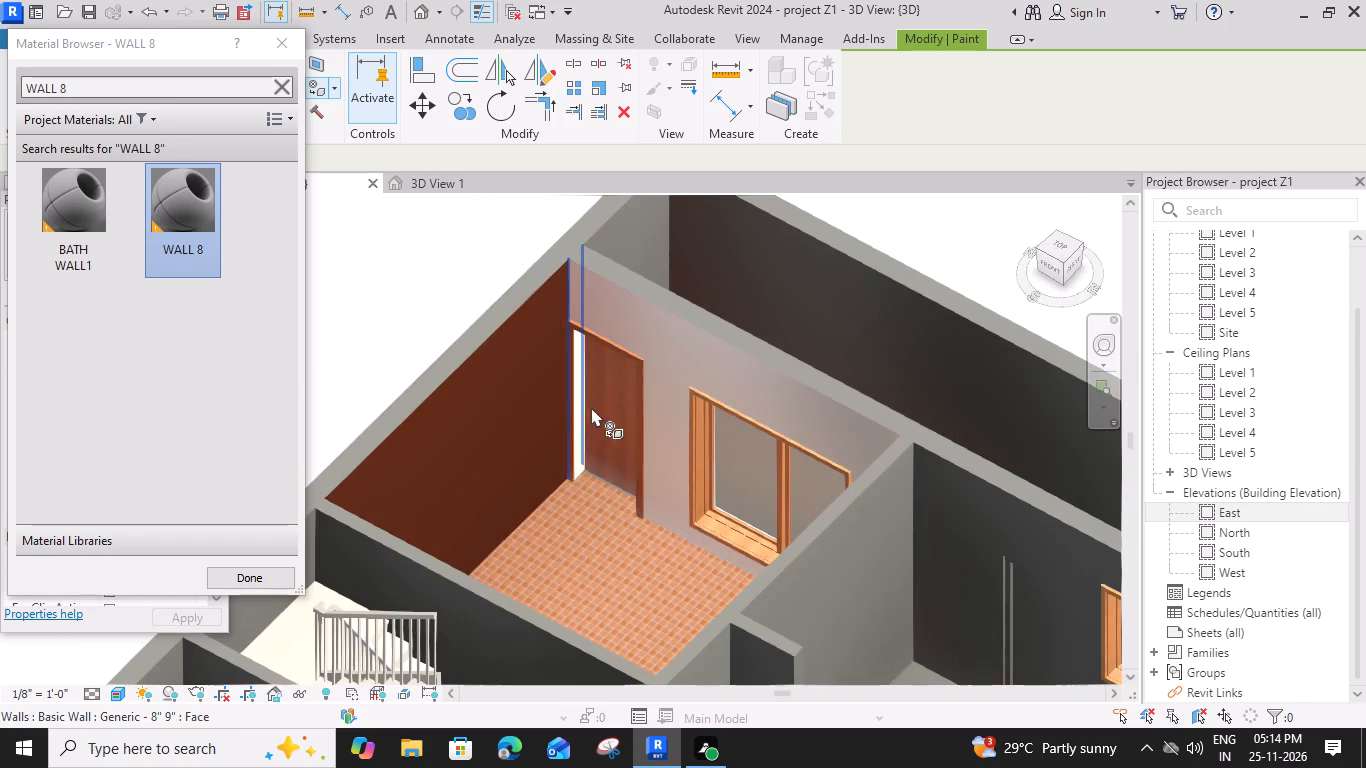
{"action": "middle_click_drag", "start_coordinate": [597, 442], "coordinate": [730, 444]}
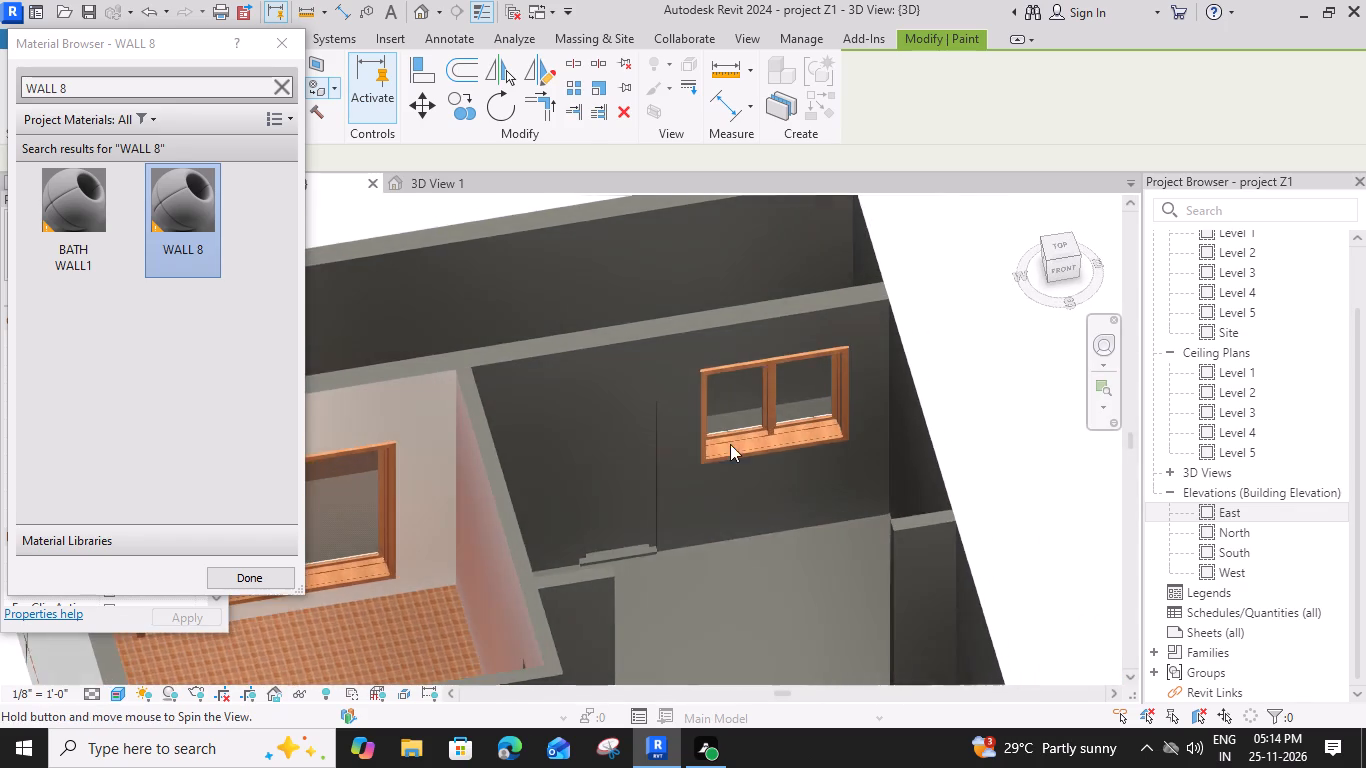
{"action": "middle_click_drag", "start_coordinate": [735, 461], "coordinate": [977, 361]}
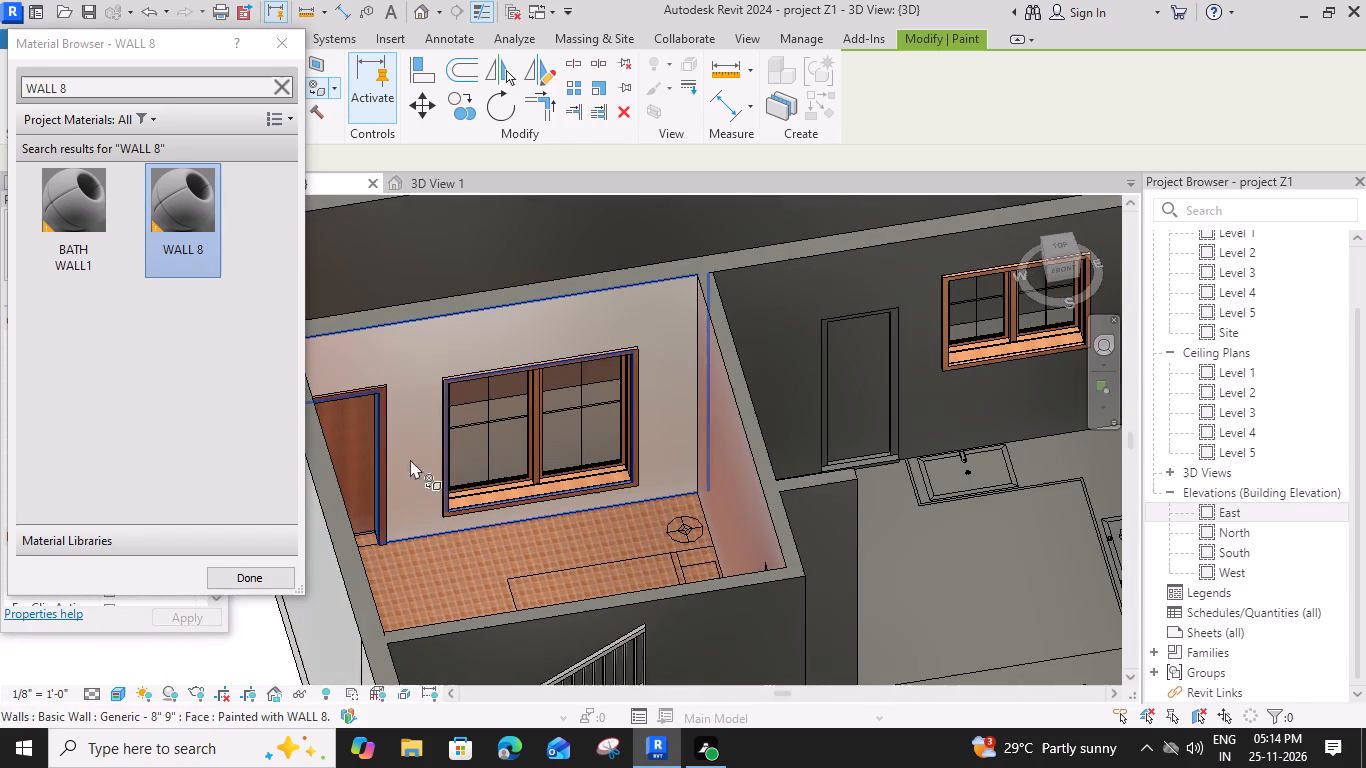
{"action": "scroll", "coordinate": [373, 411], "scroll_direction": "up", "scroll_amount": 4}
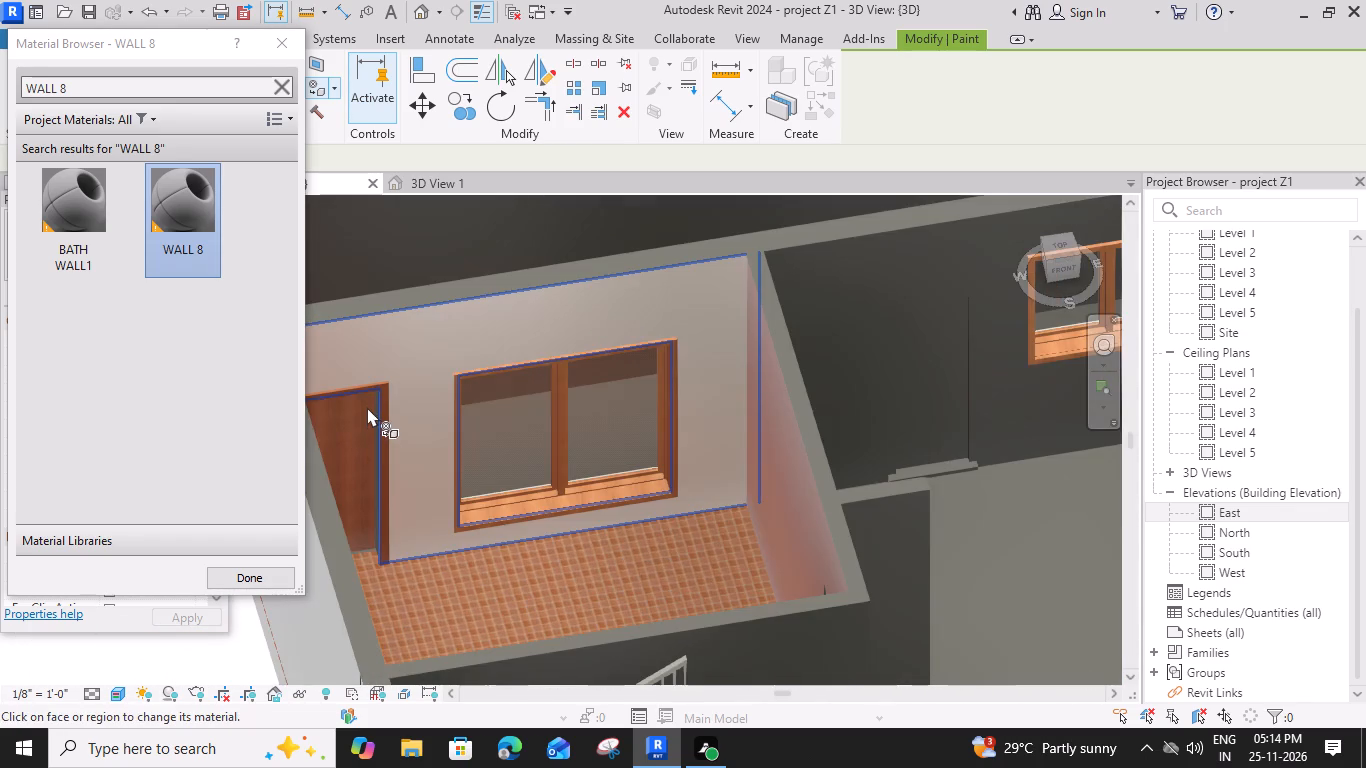
{"action": "left_click", "coordinate": [379, 404]}
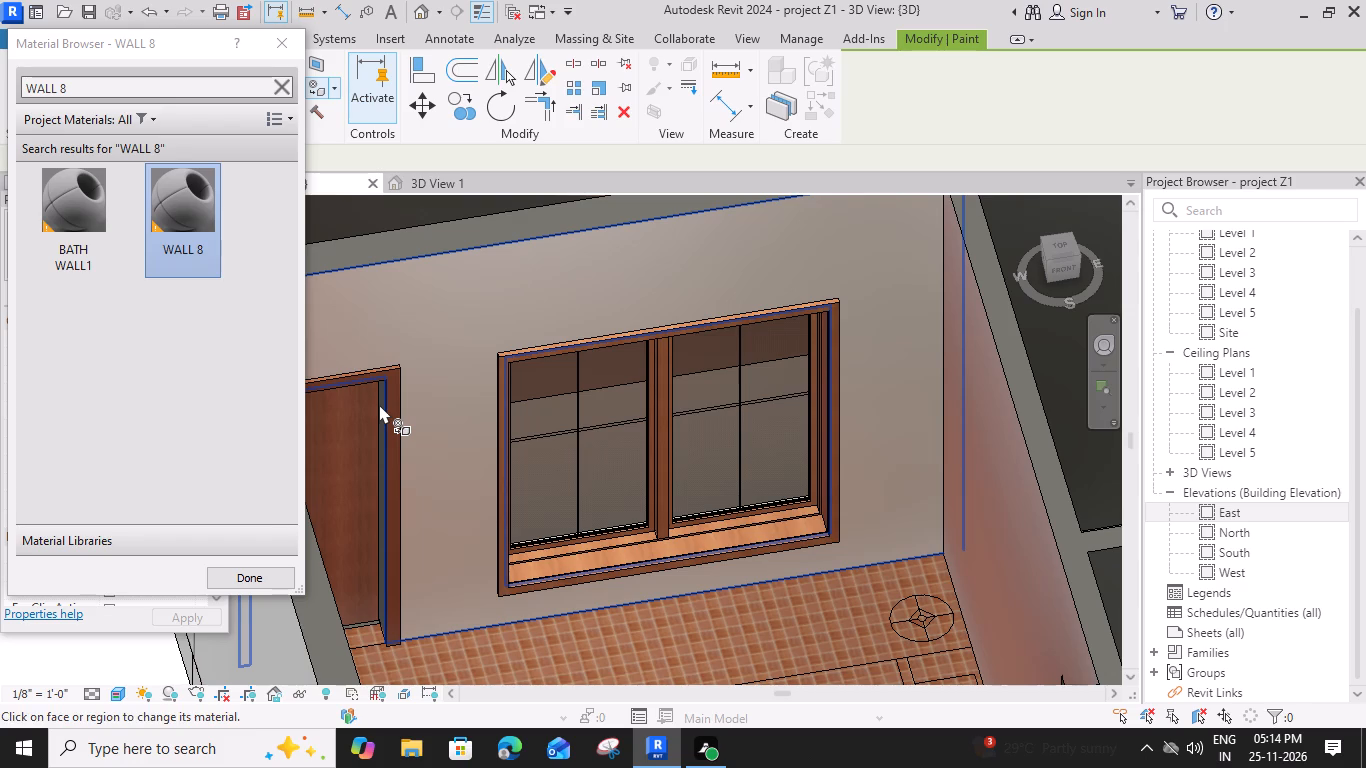
{"action": "scroll", "coordinate": [357, 427], "scroll_direction": "up", "scroll_amount": 5}
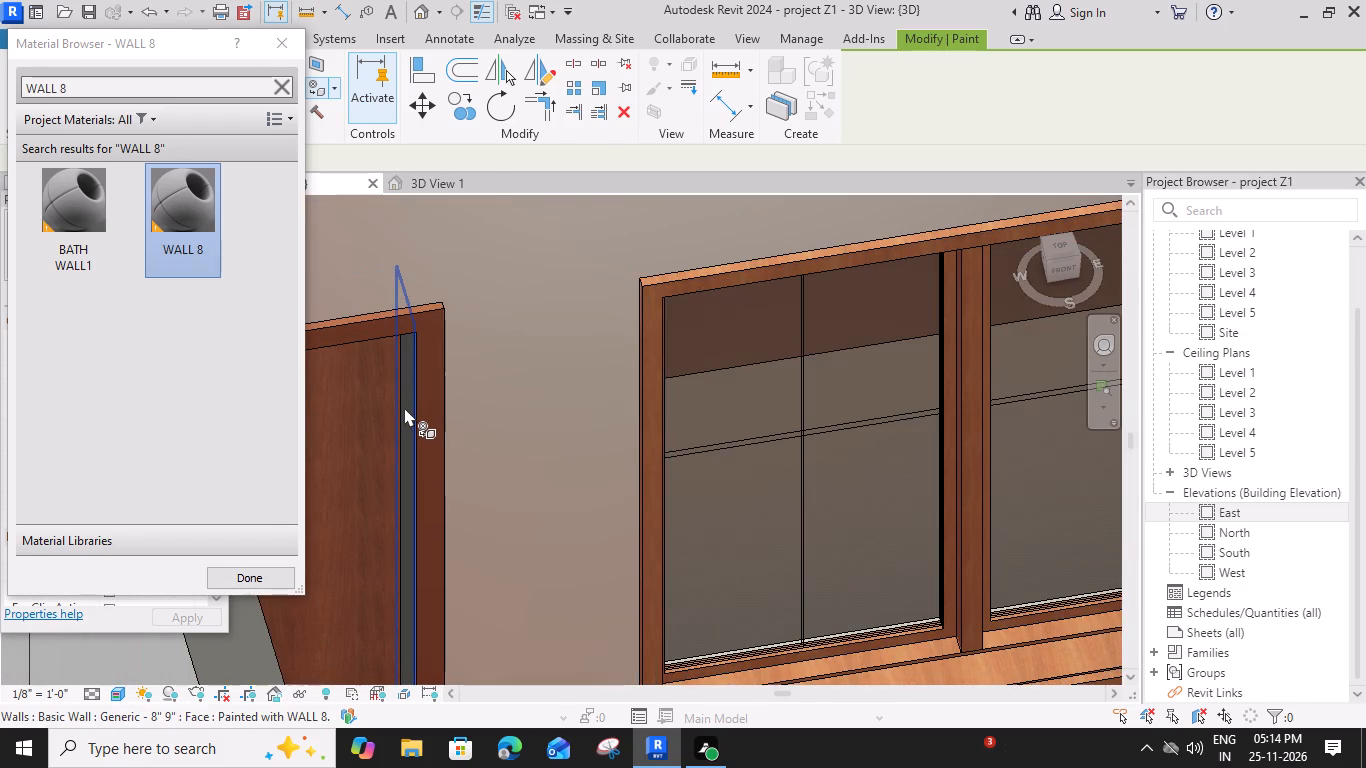
{"action": "left_click", "coordinate": [406, 409]}
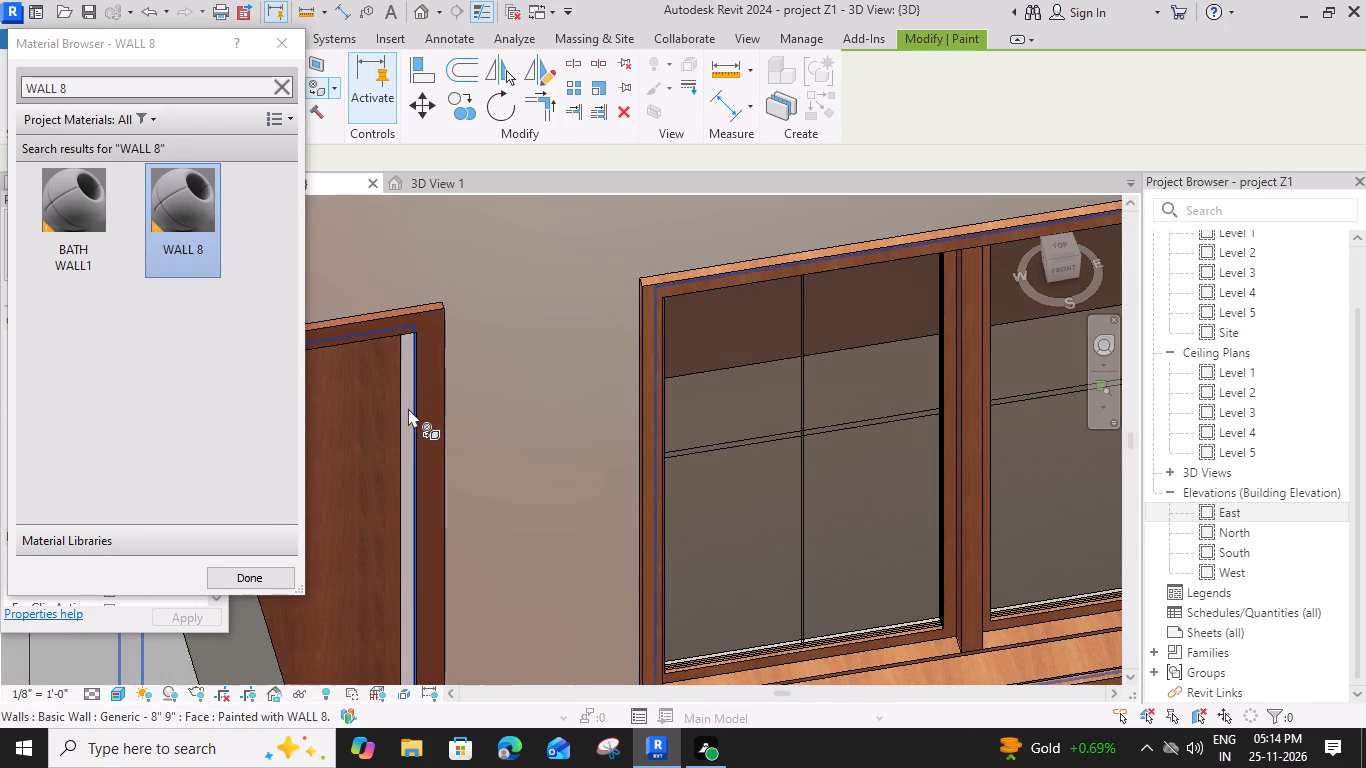
Examine the painted bedroom walls and the surrounding rooms from several angles, and end the Paint command.
{"action": "scroll", "coordinate": [408, 408], "scroll_direction": "down", "scroll_amount": 2}
{"action": "middle_click_drag", "start_coordinate": [422, 427], "coordinate": [411, 263], "text": "shift"}
{"action": "scroll", "coordinate": [492, 479], "scroll_direction": "down", "scroll_amount": 3}
{"action": "middle_click_drag", "start_coordinate": [575, 539], "coordinate": [554, 300]}
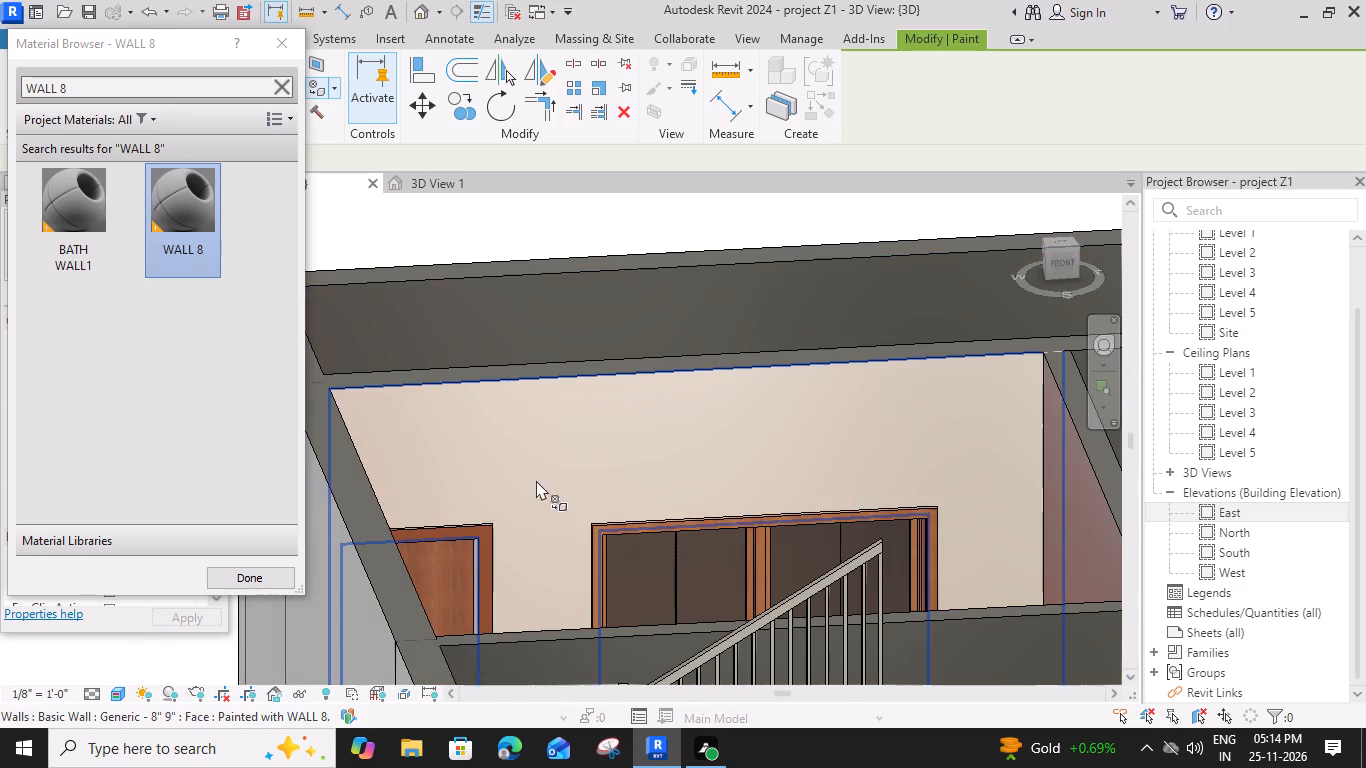
{"action": "middle_click_drag", "start_coordinate": [523, 508], "coordinate": [493, 415]}
{"action": "scroll", "coordinate": [566, 473], "scroll_direction": "down", "scroll_amount": 5}
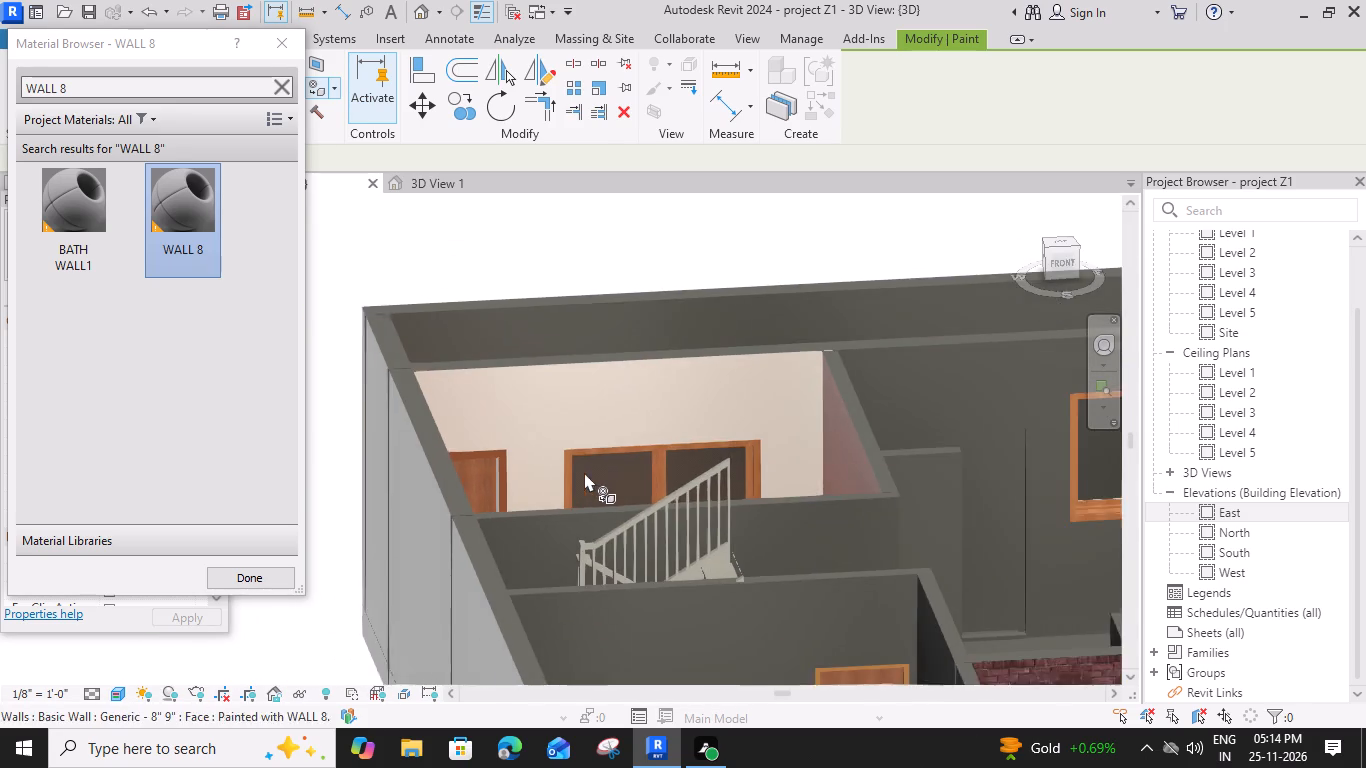
{"action": "scroll", "coordinate": [729, 498], "scroll_direction": "down", "scroll_amount": 2}
{"action": "middle_click_drag", "start_coordinate": [753, 531], "coordinate": [687, 618]}
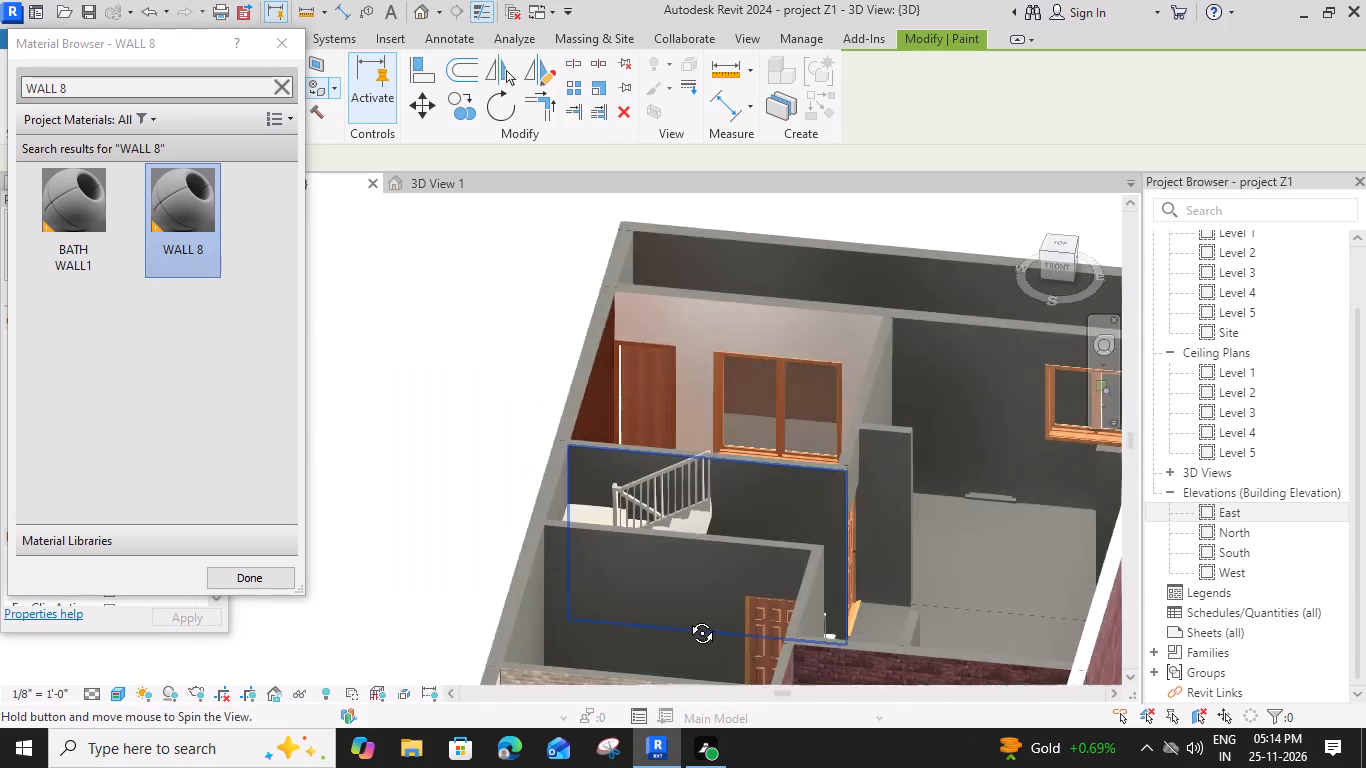
{"action": "middle_click_drag", "start_coordinate": [687, 618], "coordinate": [608, 618]}
{"action": "scroll", "coordinate": [774, 533], "scroll_direction": "down", "scroll_amount": 3}
{"action": "middle_click_drag", "start_coordinate": [830, 549], "coordinate": [688, 386]}
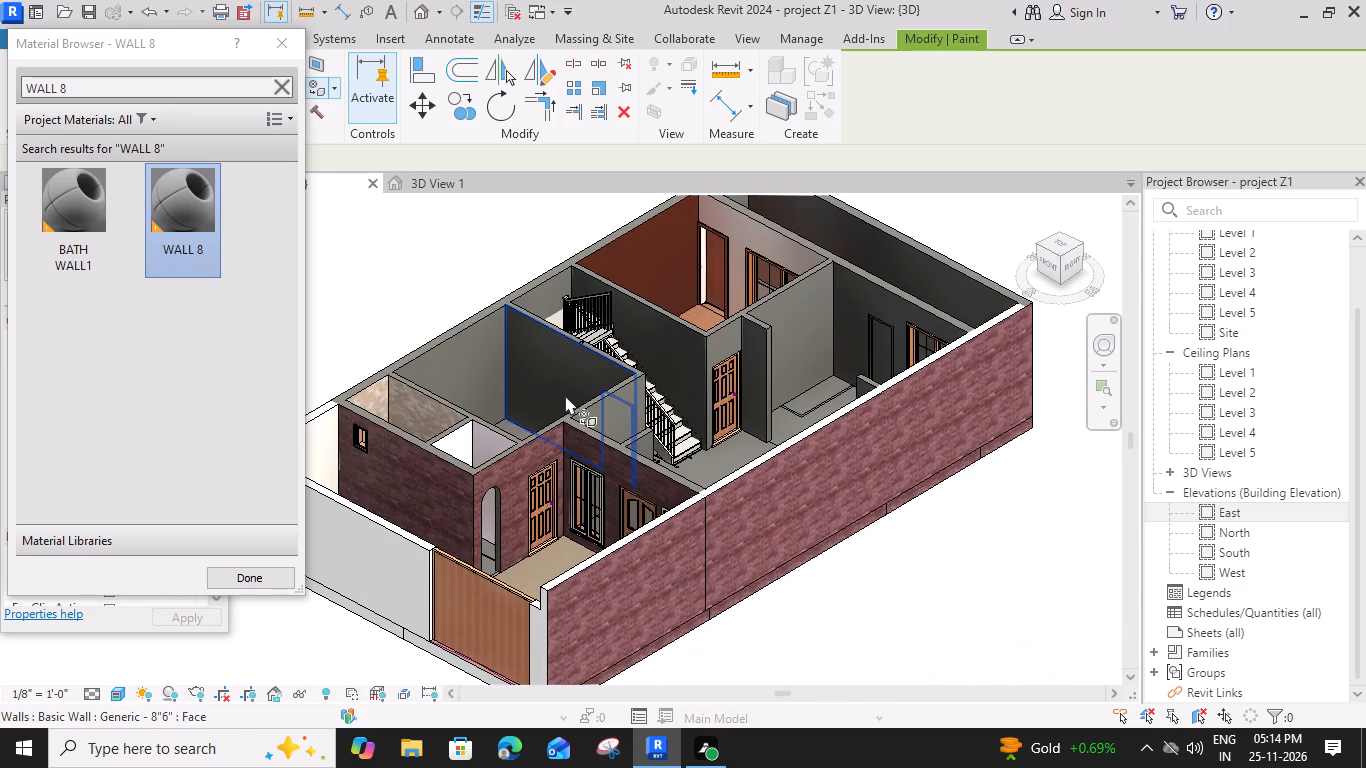
{"action": "left_click", "coordinate": [239, 579]}
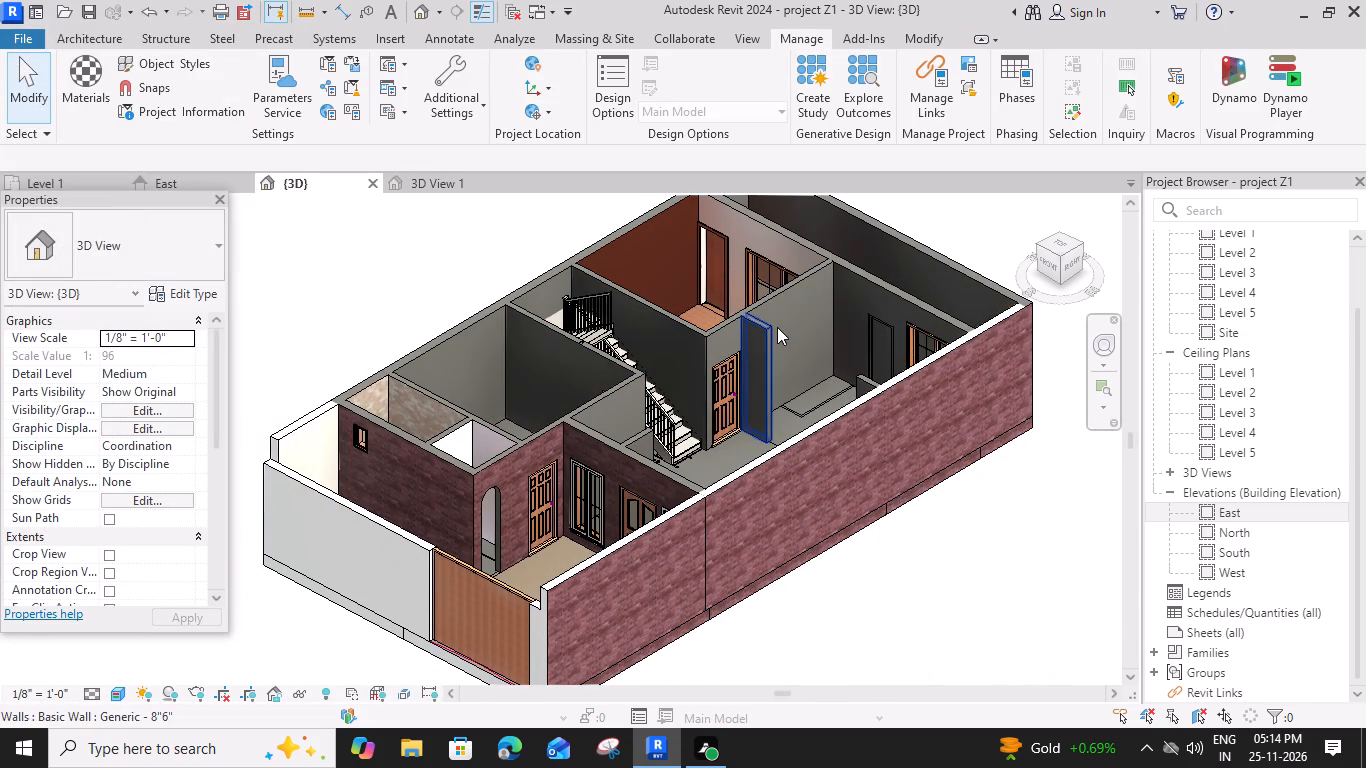
Create a new project material and name it FLOOR HALL.
{"action": "scroll", "coordinate": [490, 509], "scroll_direction": "up", "scroll_amount": 2}
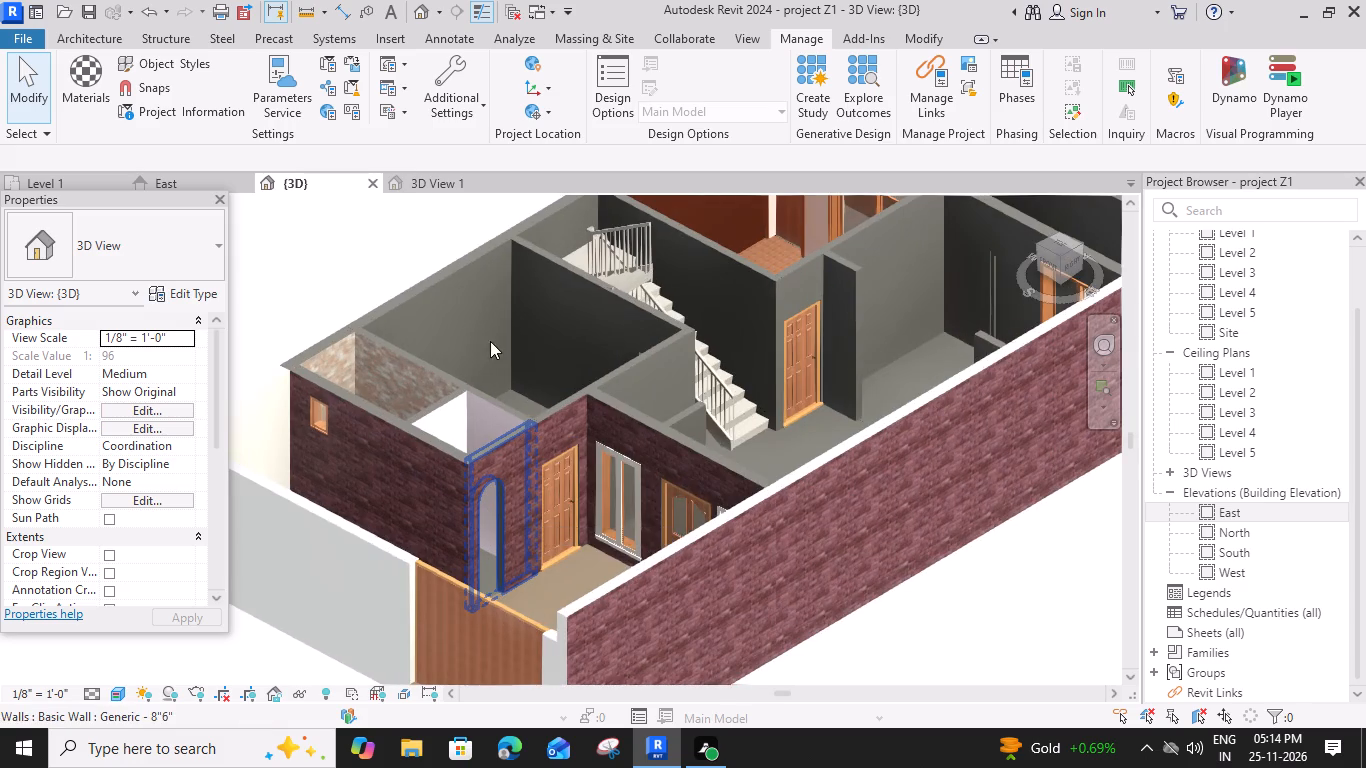
{"action": "left_click", "coordinate": [99, 70]}
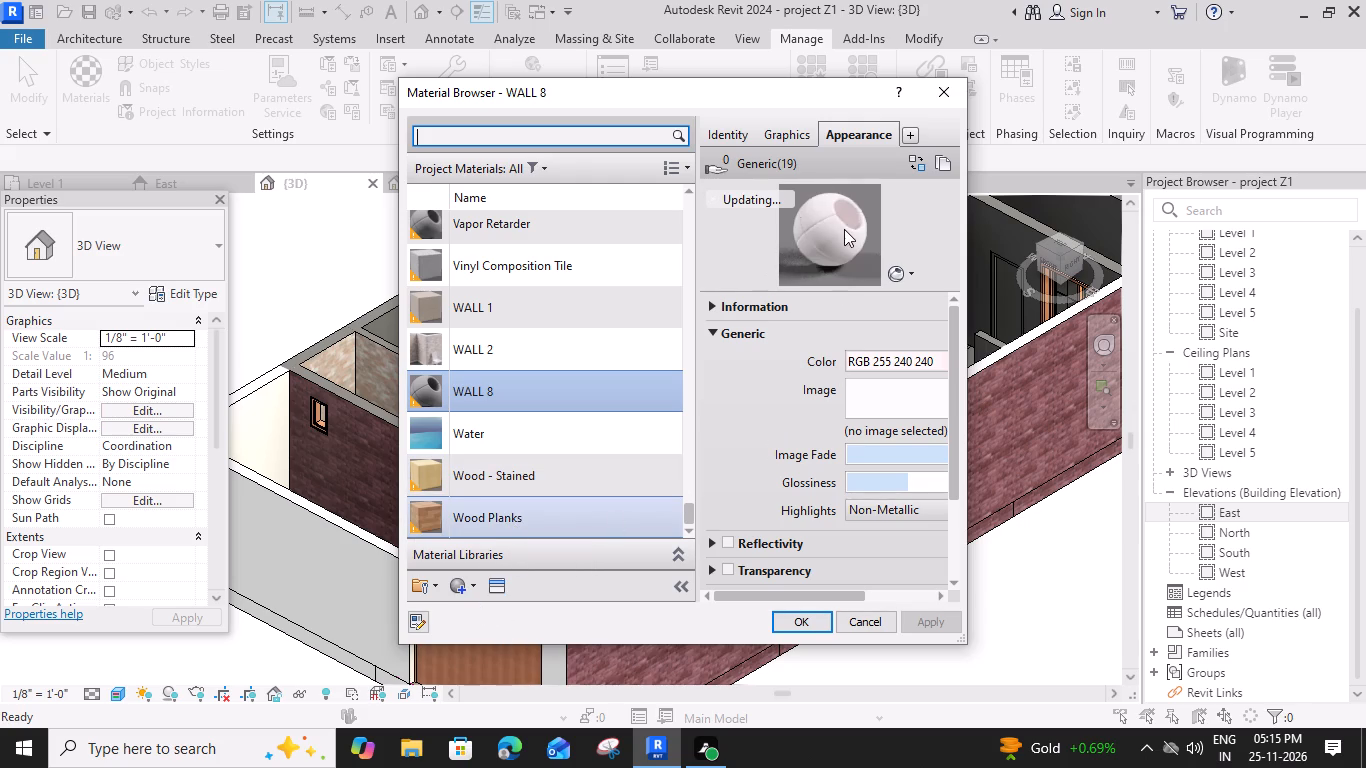
{"action": "left_click", "coordinate": [472, 588]}
{"action": "left_click", "coordinate": [486, 612]}
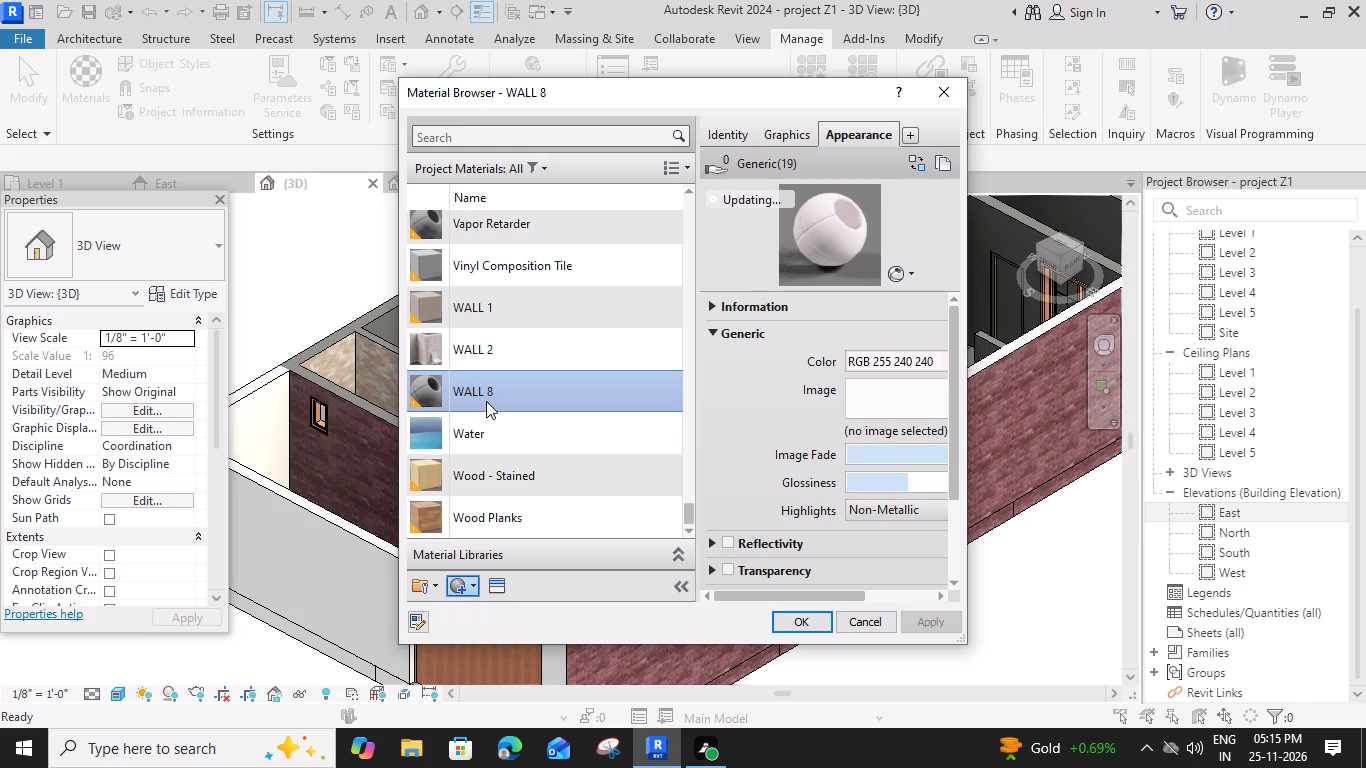
{"action": "right_click", "coordinate": [508, 382]}
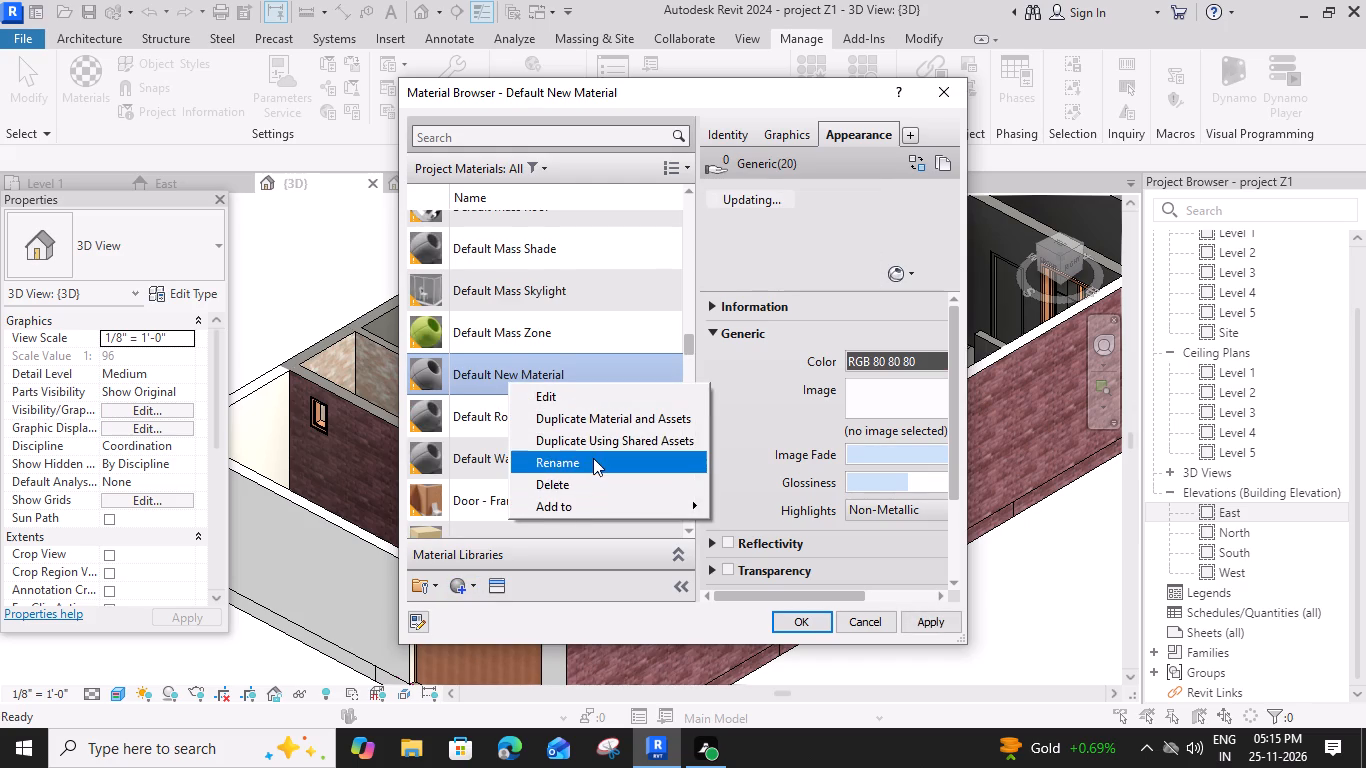
{"action": "left_click", "coordinate": [593, 458]}
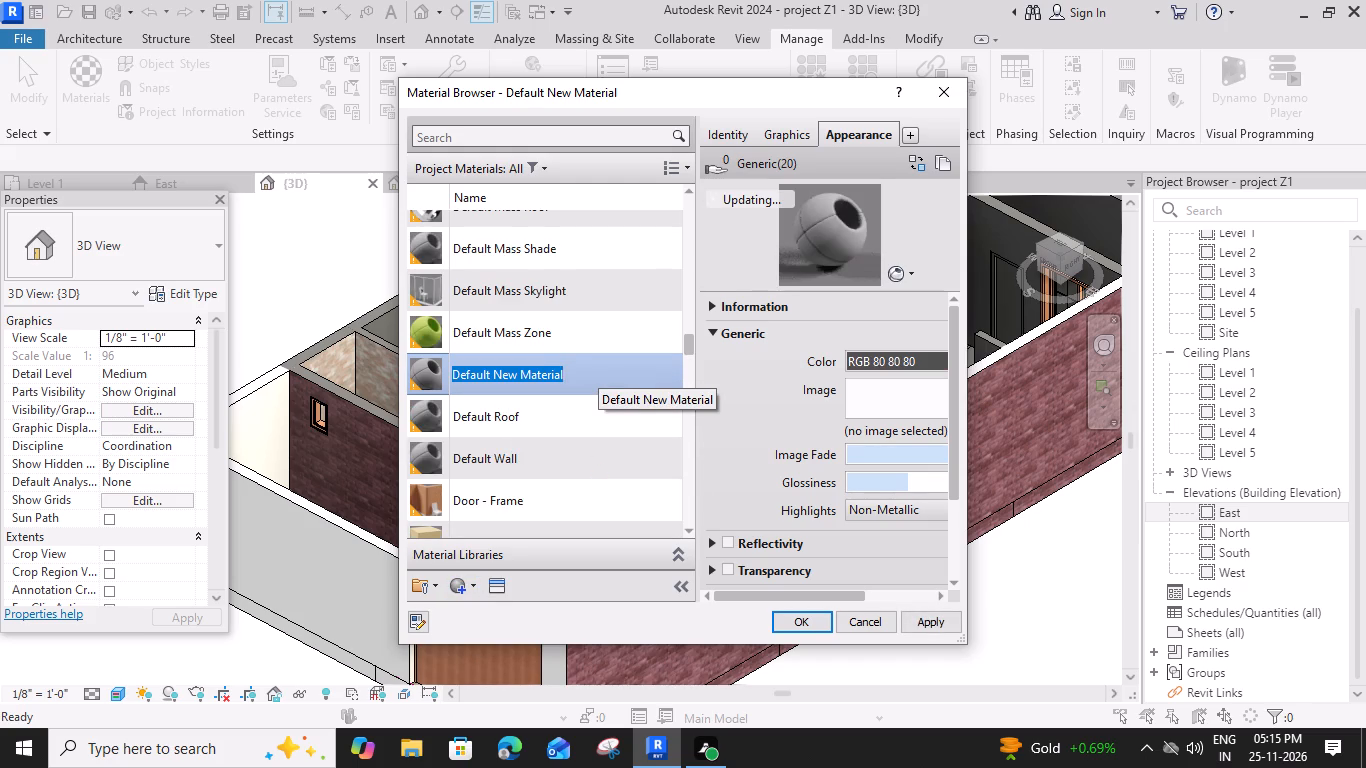
{"action": "type", "text": "FLOOR"}
{"action": "key", "text": "space"}
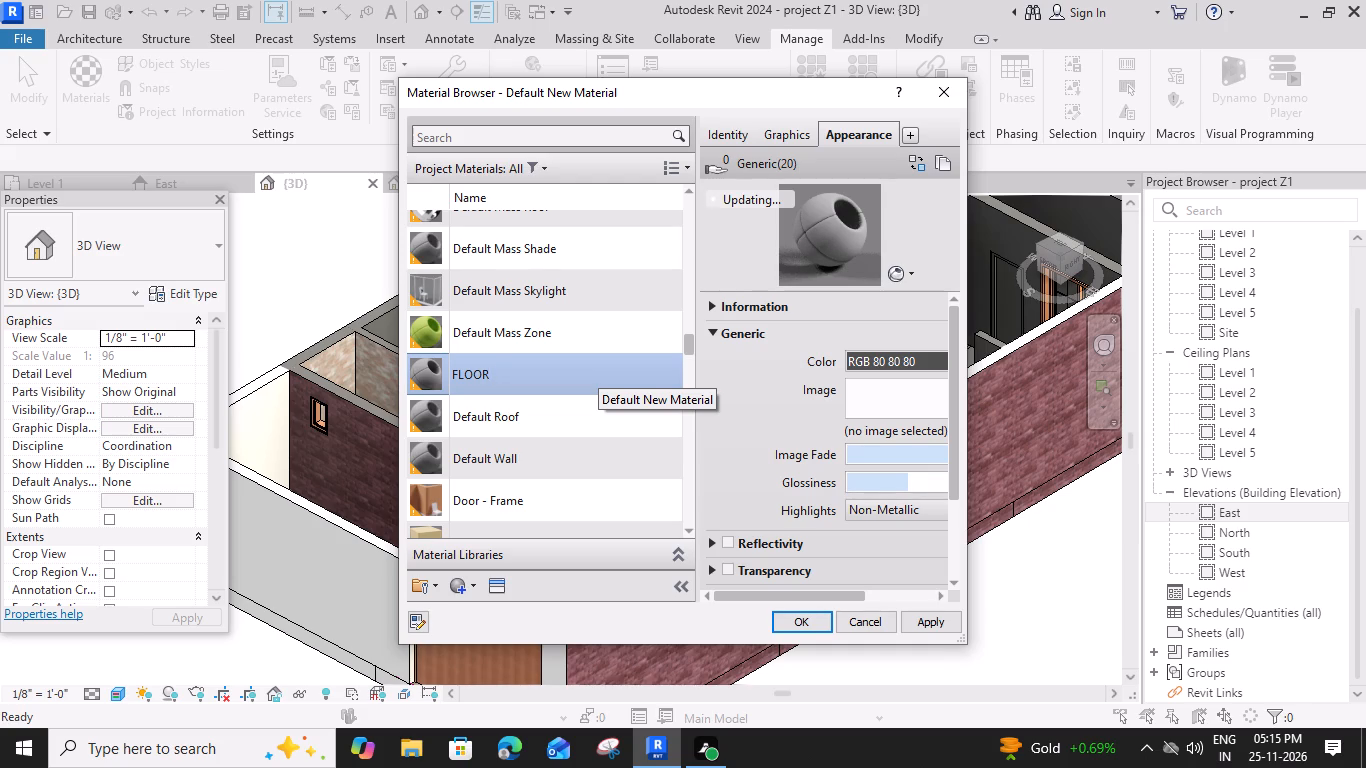
{"action": "type", "text": "HALL"}
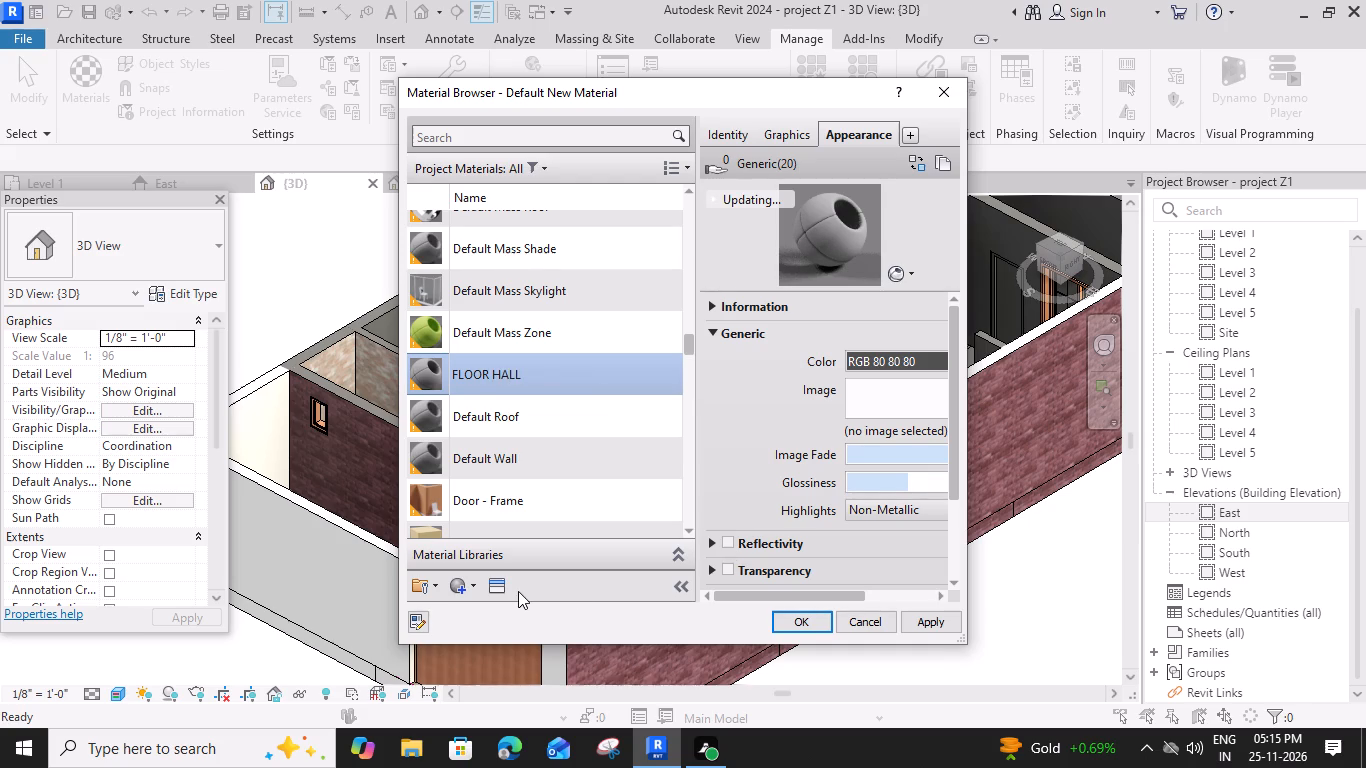
Open the appearance asset library for FLOOR HALL and look through its assets for a suitable floor finish.
{"action": "left_click", "coordinate": [493, 589]}
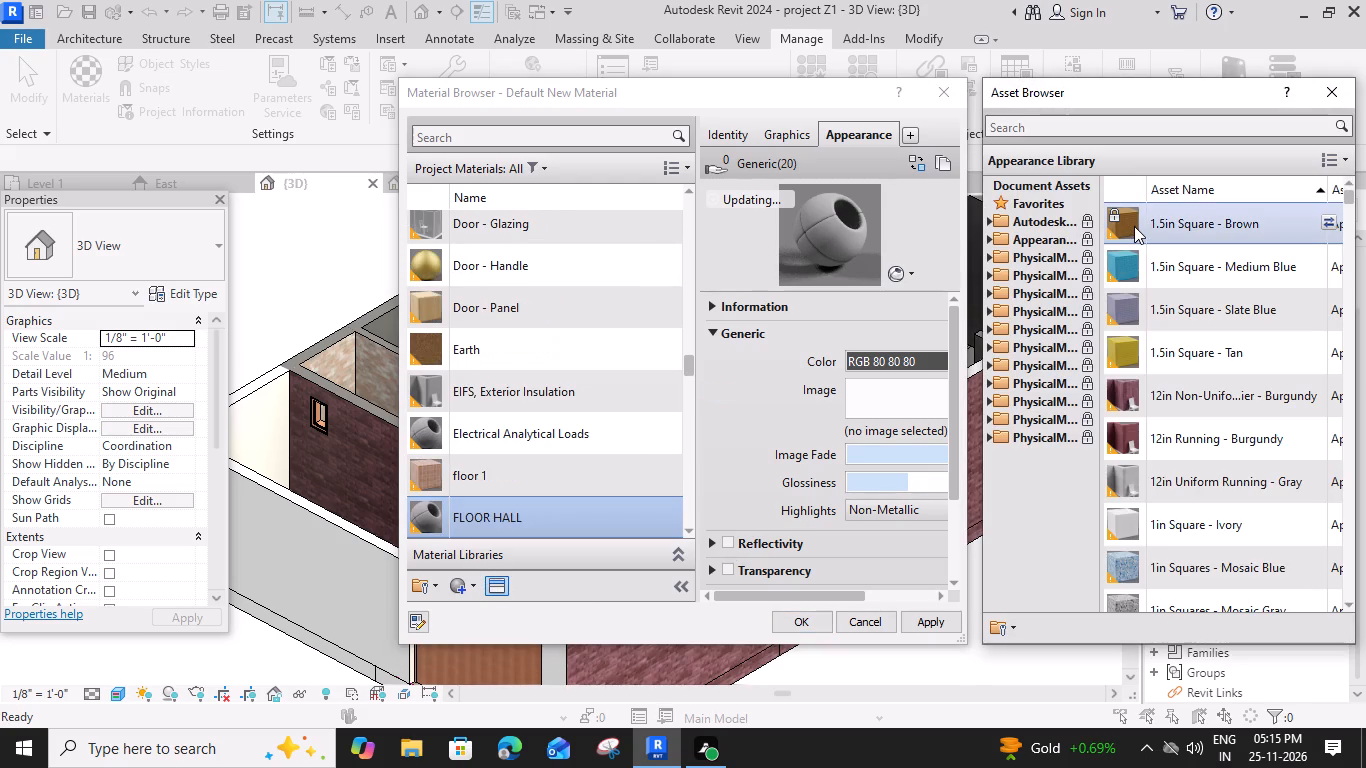
{"action": "scroll", "coordinate": [1192, 245], "scroll_direction": "down", "scroll_amount": 2}
{"action": "scroll", "coordinate": [1214, 324], "scroll_direction": "down", "scroll_amount": 1}
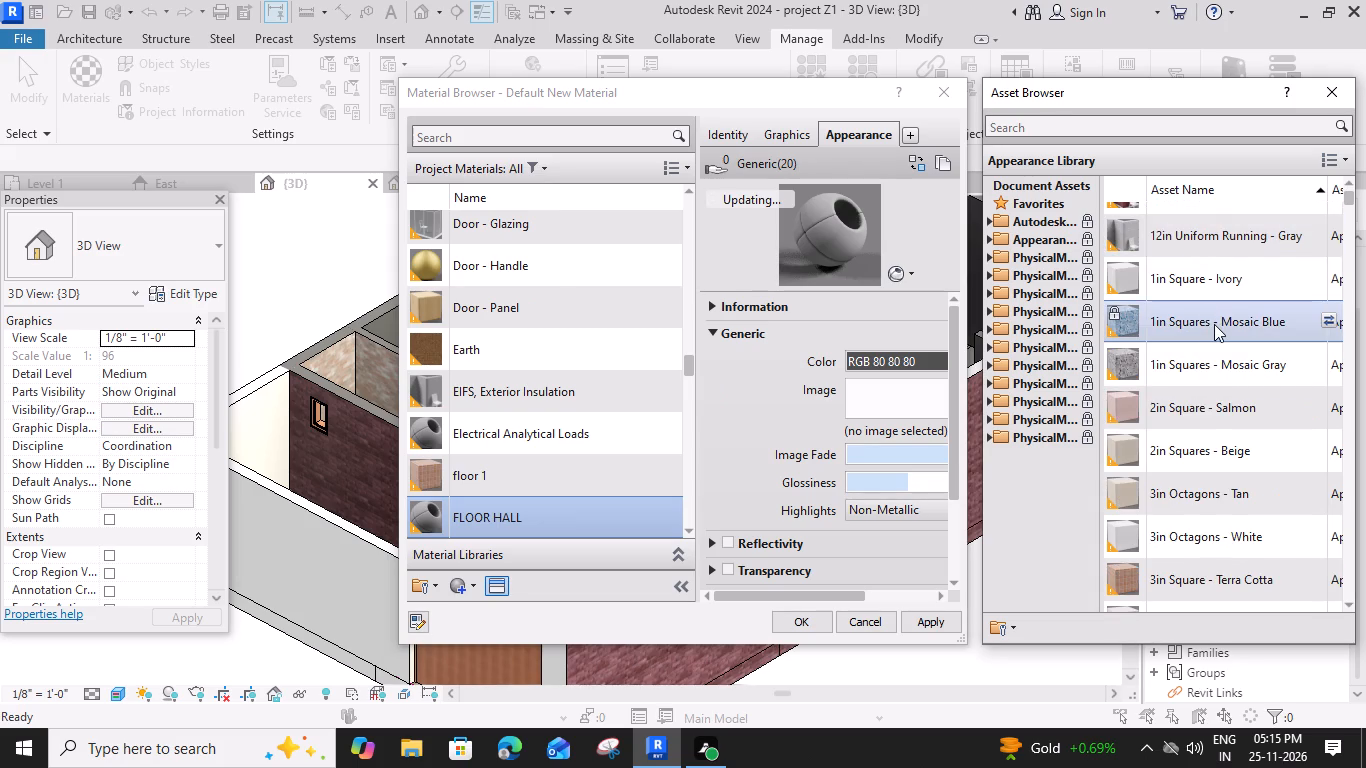
{"action": "scroll", "coordinate": [1220, 350], "scroll_direction": "down", "scroll_amount": 3}
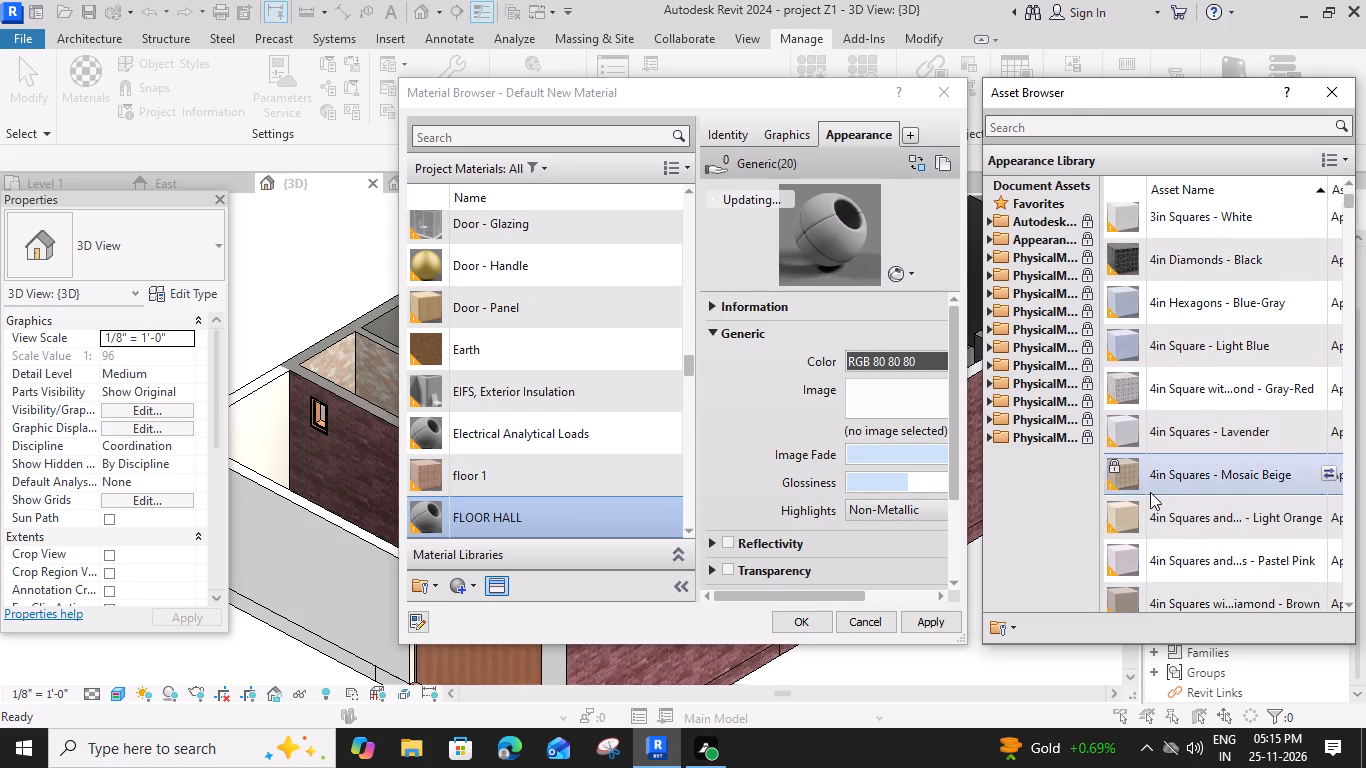
{"action": "scroll", "coordinate": [1168, 429], "scroll_direction": "down", "scroll_amount": 1}
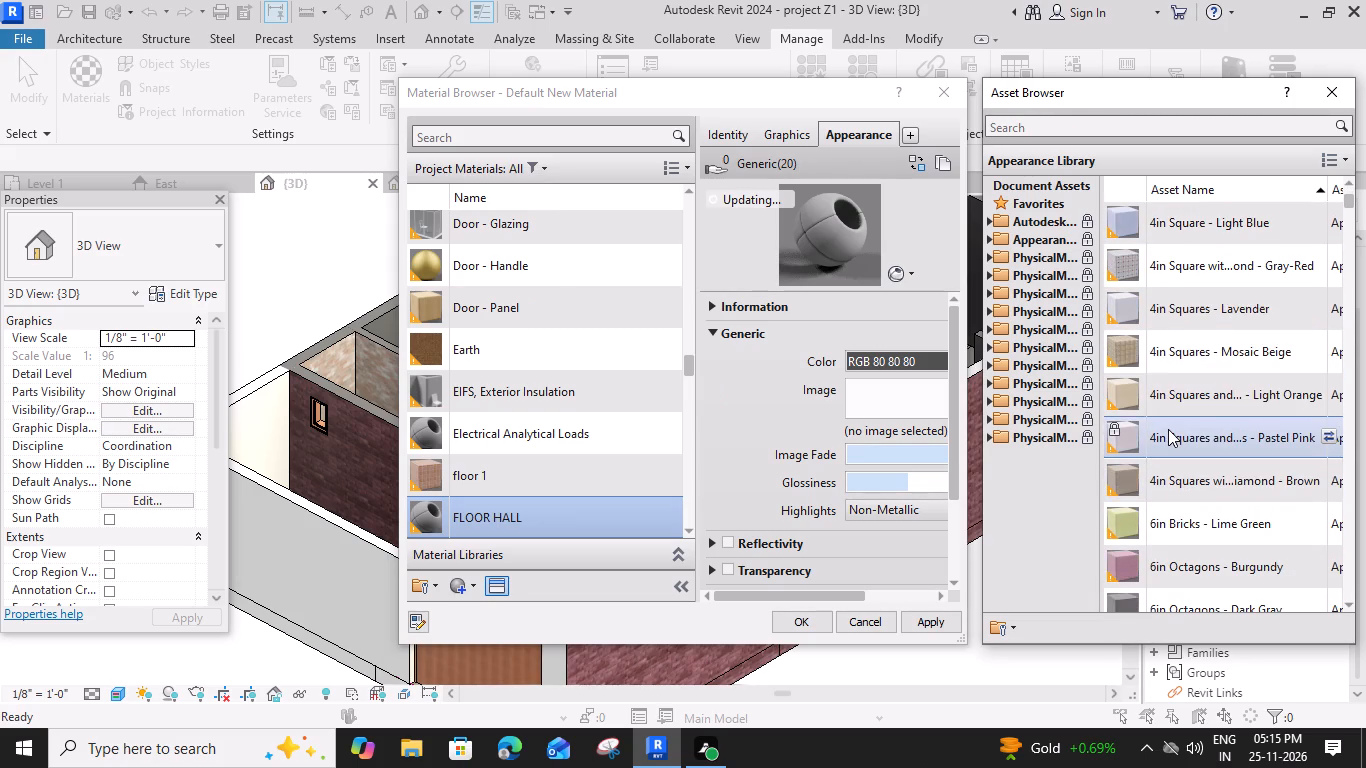
{"action": "scroll", "coordinate": [1168, 429], "scroll_direction": "down", "scroll_amount": 8}
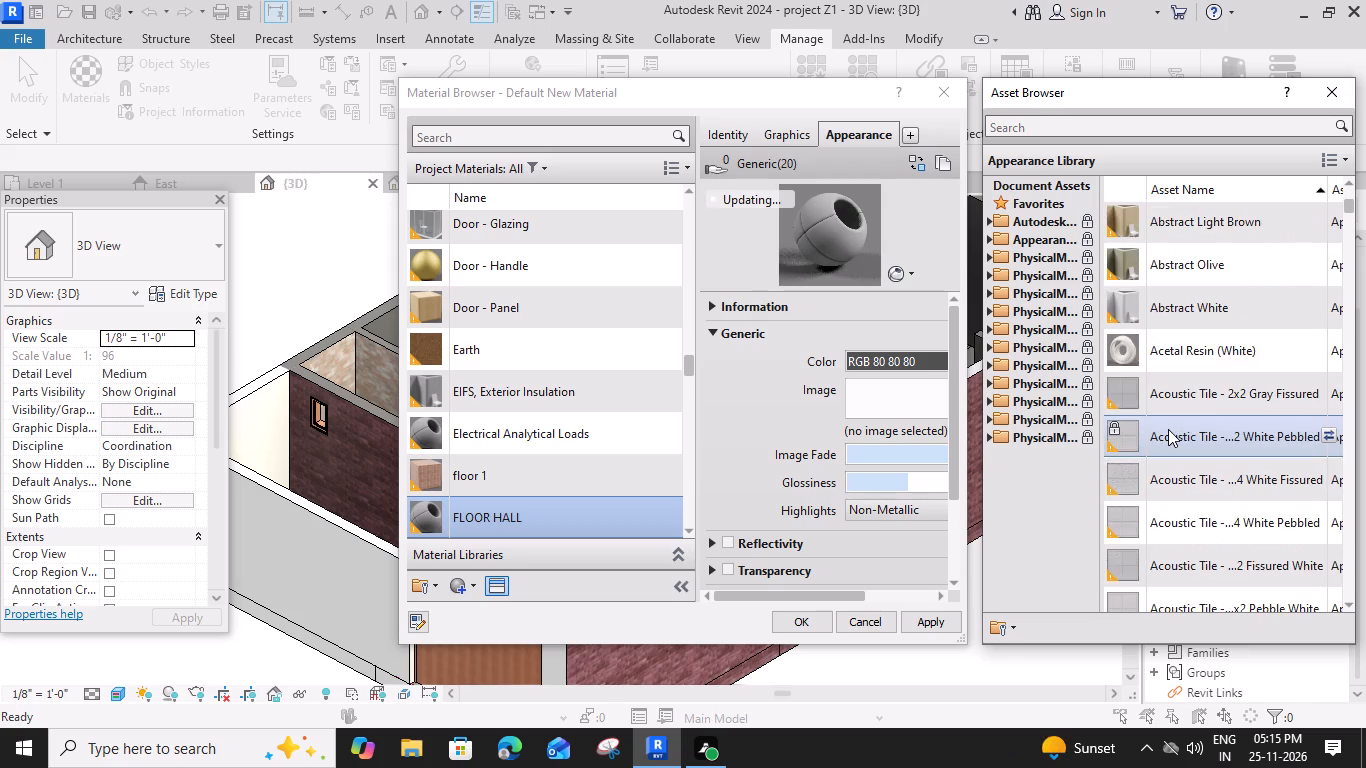
{"action": "scroll", "coordinate": [1168, 429], "scroll_direction": "down", "scroll_amount": 3}
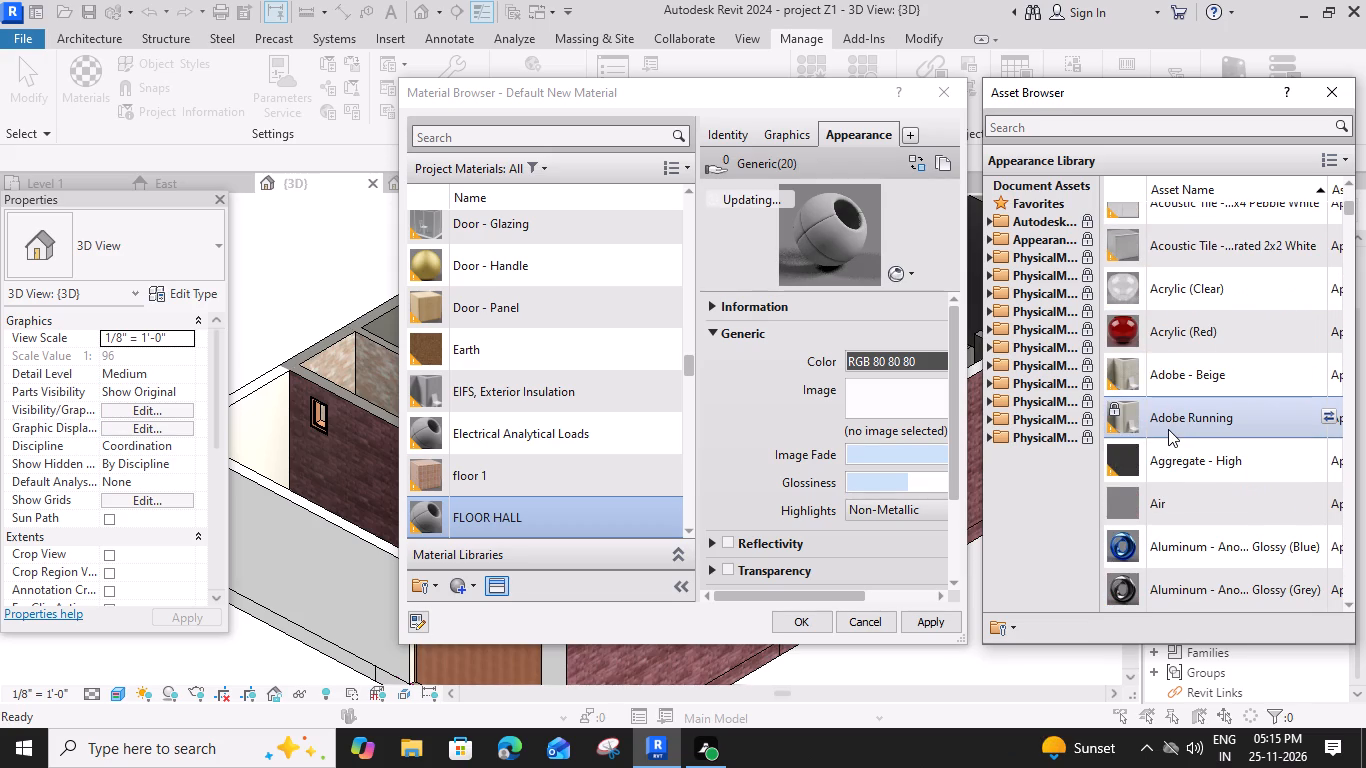
{"action": "scroll", "coordinate": [1168, 429], "scroll_direction": "down", "scroll_amount": 4}
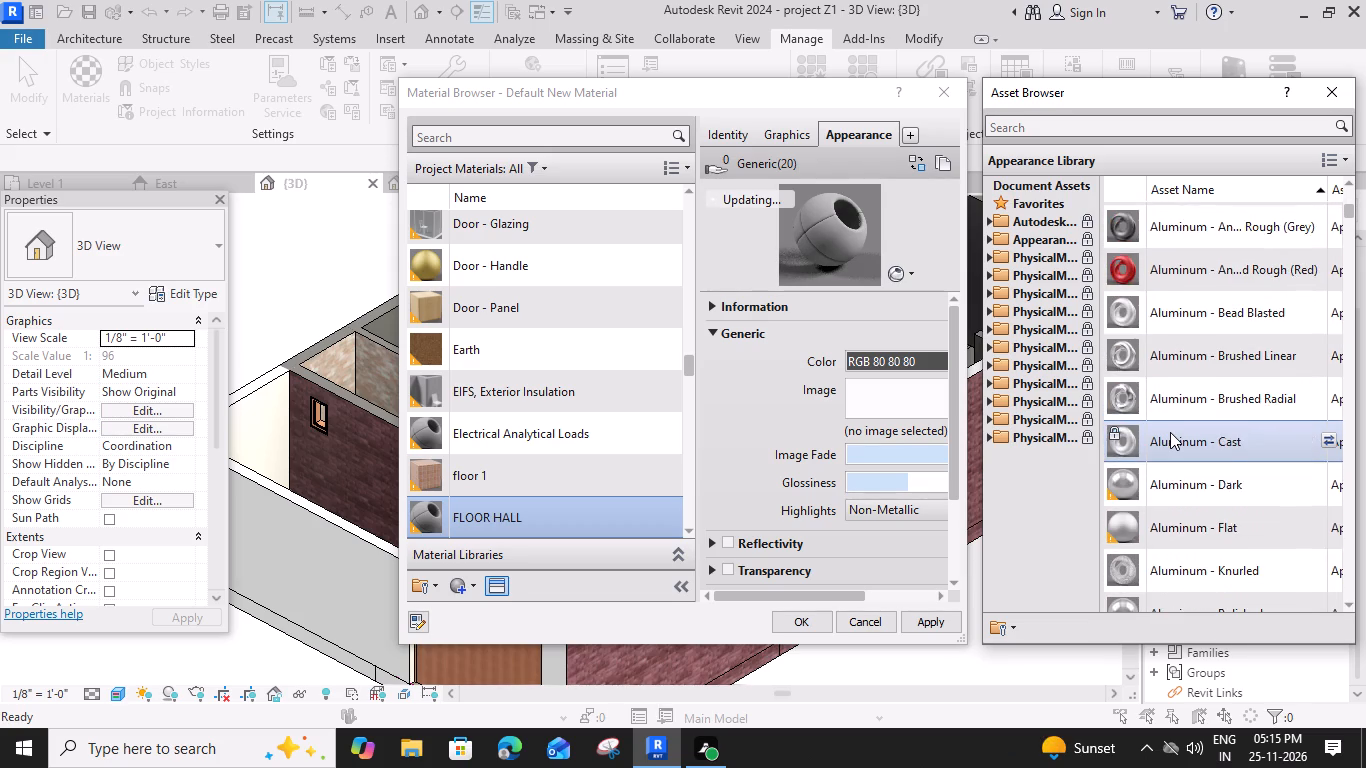
{"action": "scroll", "coordinate": [1170, 432], "scroll_direction": "down", "scroll_amount": 7}
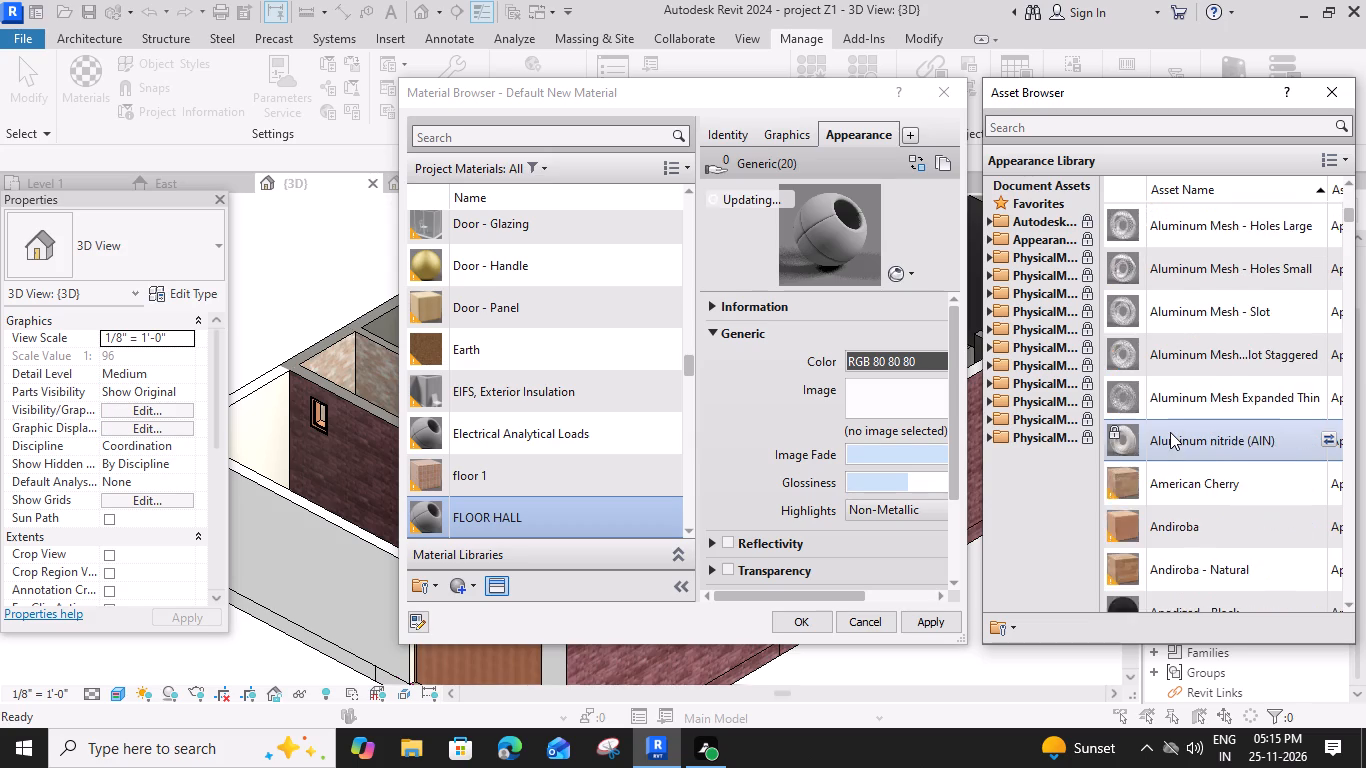
{"action": "scroll", "coordinate": [1170, 432], "scroll_direction": "down", "scroll_amount": 5}
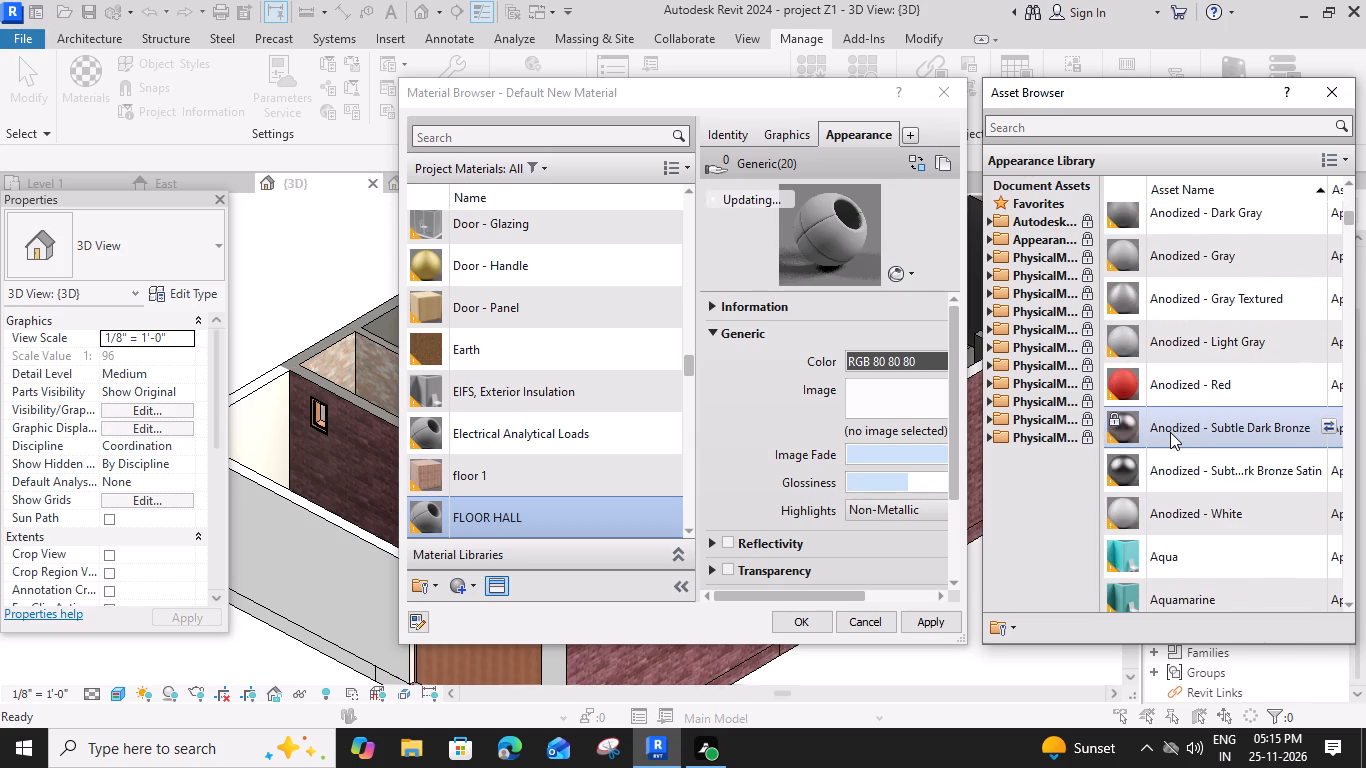
{"action": "scroll", "coordinate": [1170, 432], "scroll_direction": "down", "scroll_amount": 3}
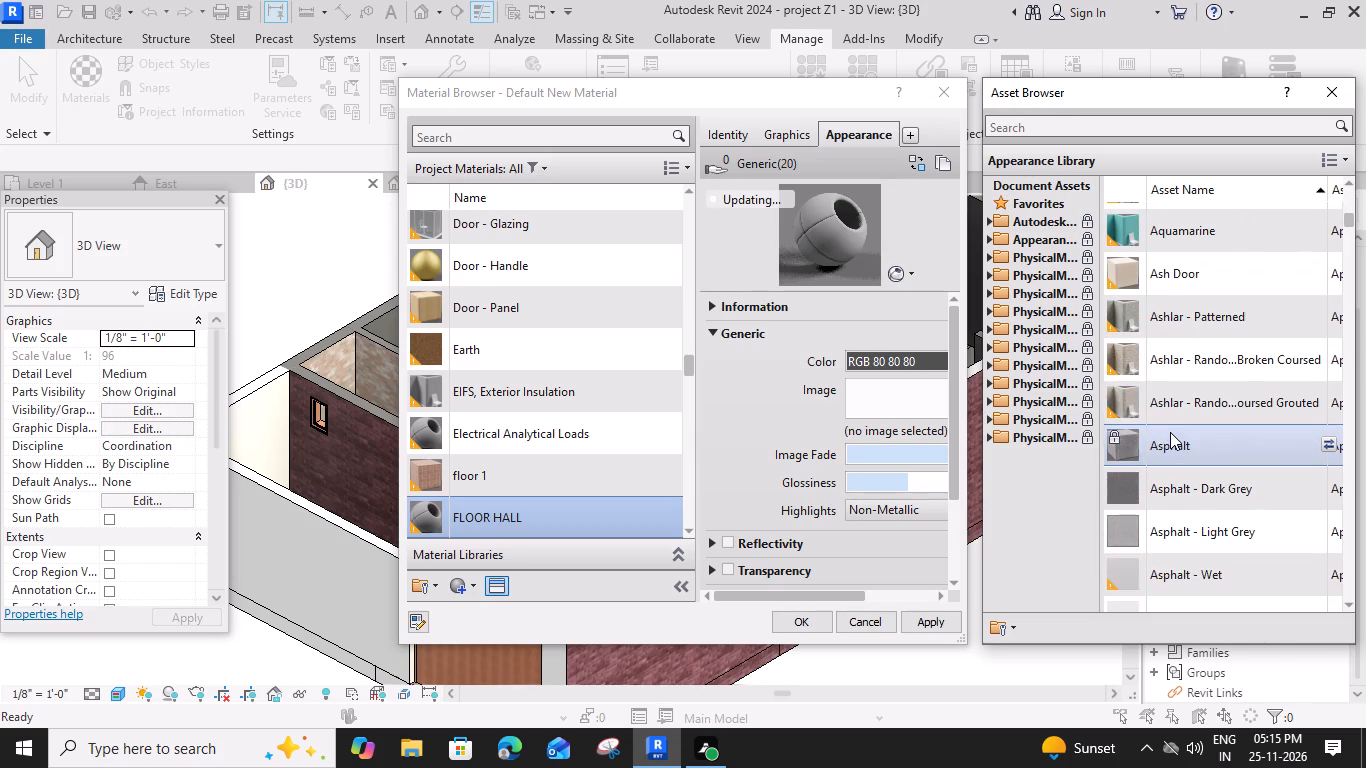
{"action": "scroll", "coordinate": [1170, 432], "scroll_direction": "down", "scroll_amount": 3}
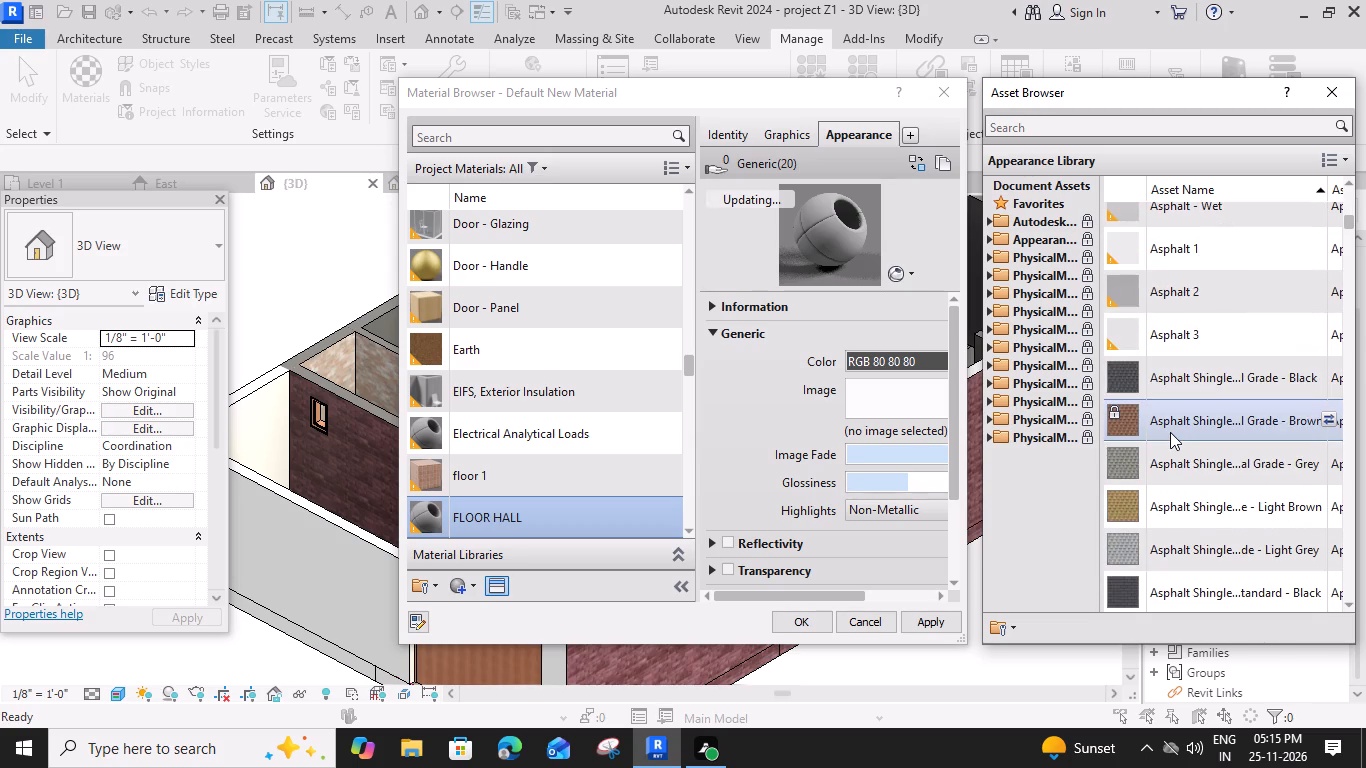
{"action": "scroll", "coordinate": [1170, 432], "scroll_direction": "down", "scroll_amount": 3}
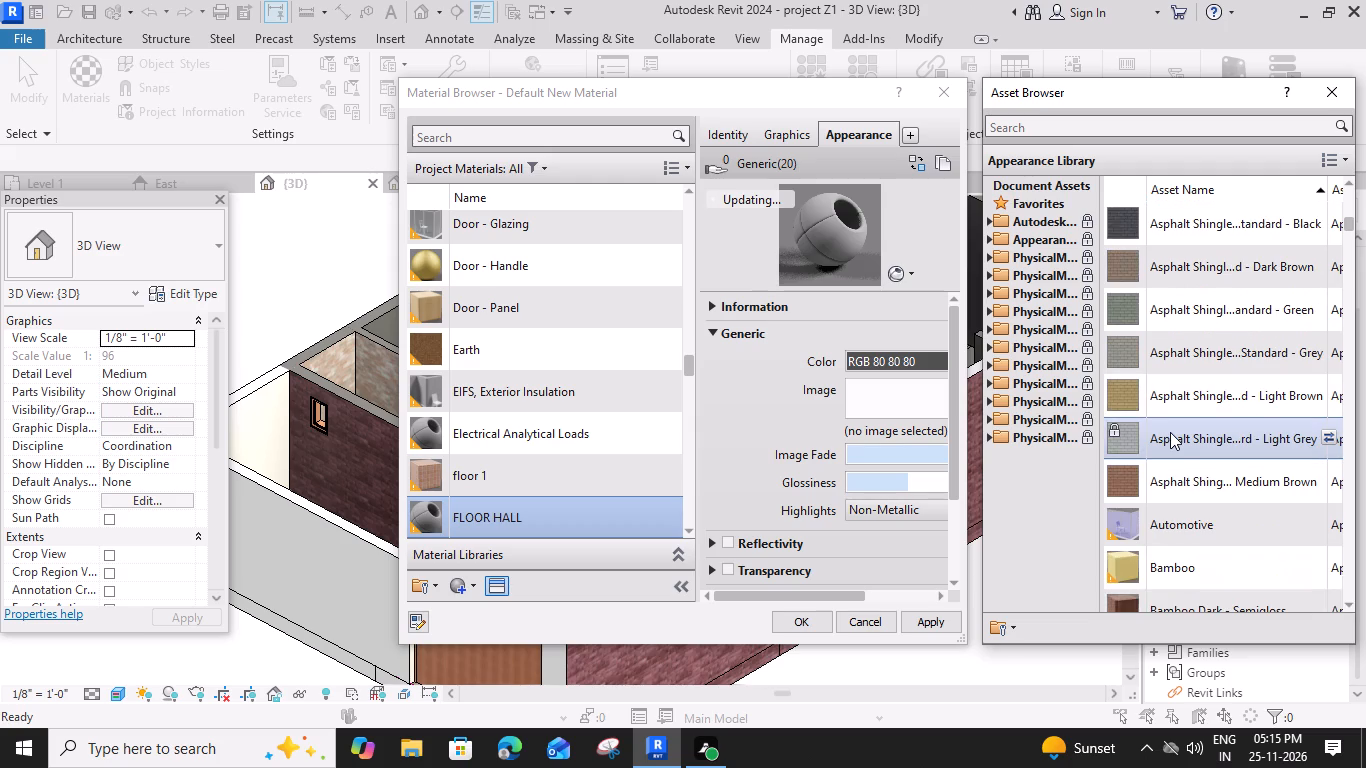
{"action": "scroll", "coordinate": [1170, 432], "scroll_direction": "down", "scroll_amount": 1}
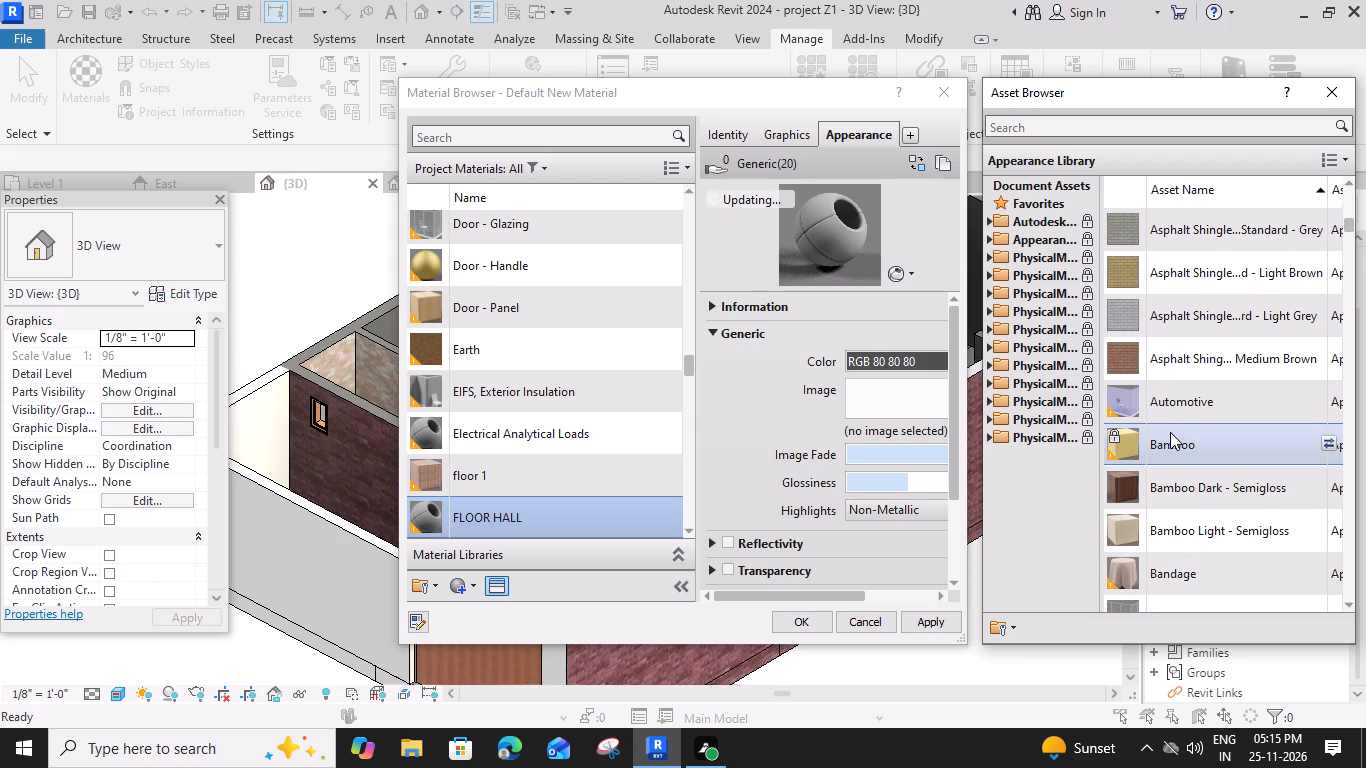
{"action": "scroll", "coordinate": [1170, 432], "scroll_direction": "down", "scroll_amount": 4}
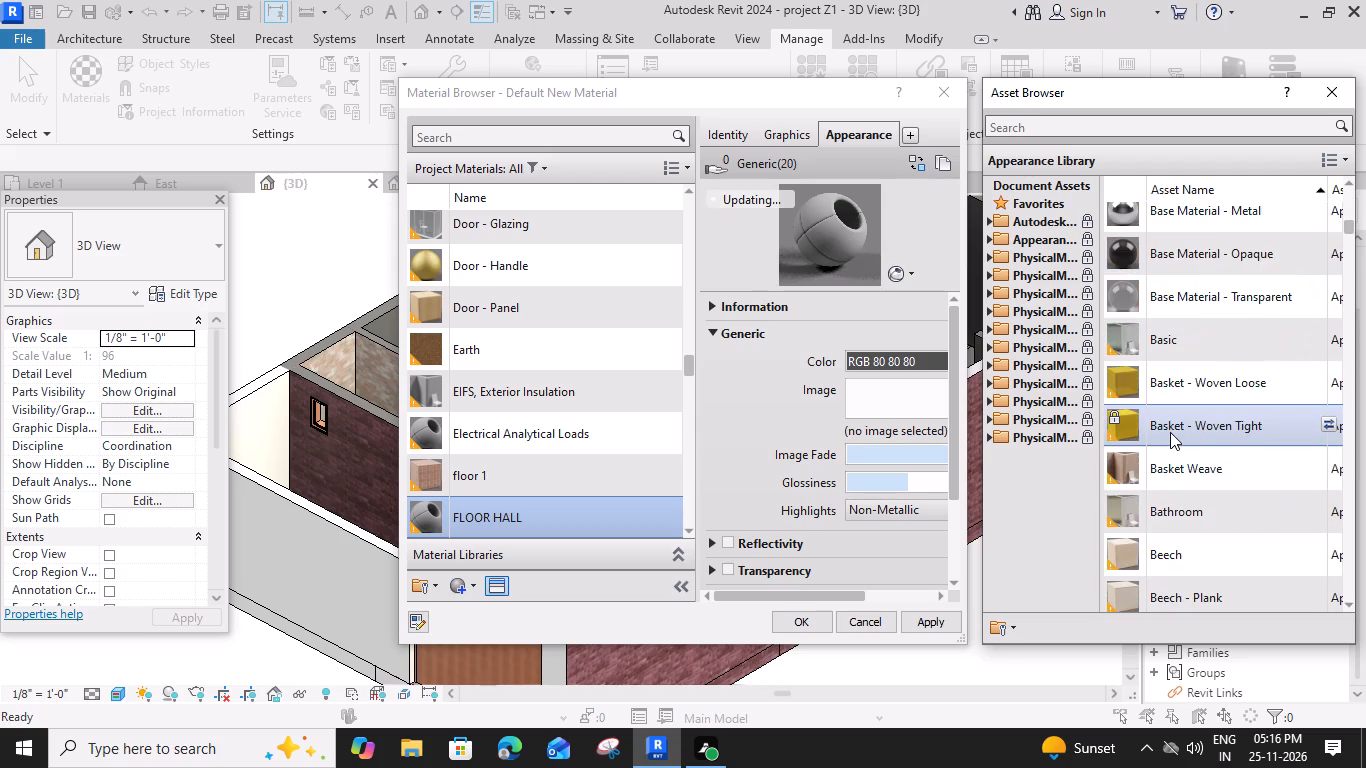
{"action": "scroll", "coordinate": [1170, 432], "scroll_direction": "down", "scroll_amount": 3}
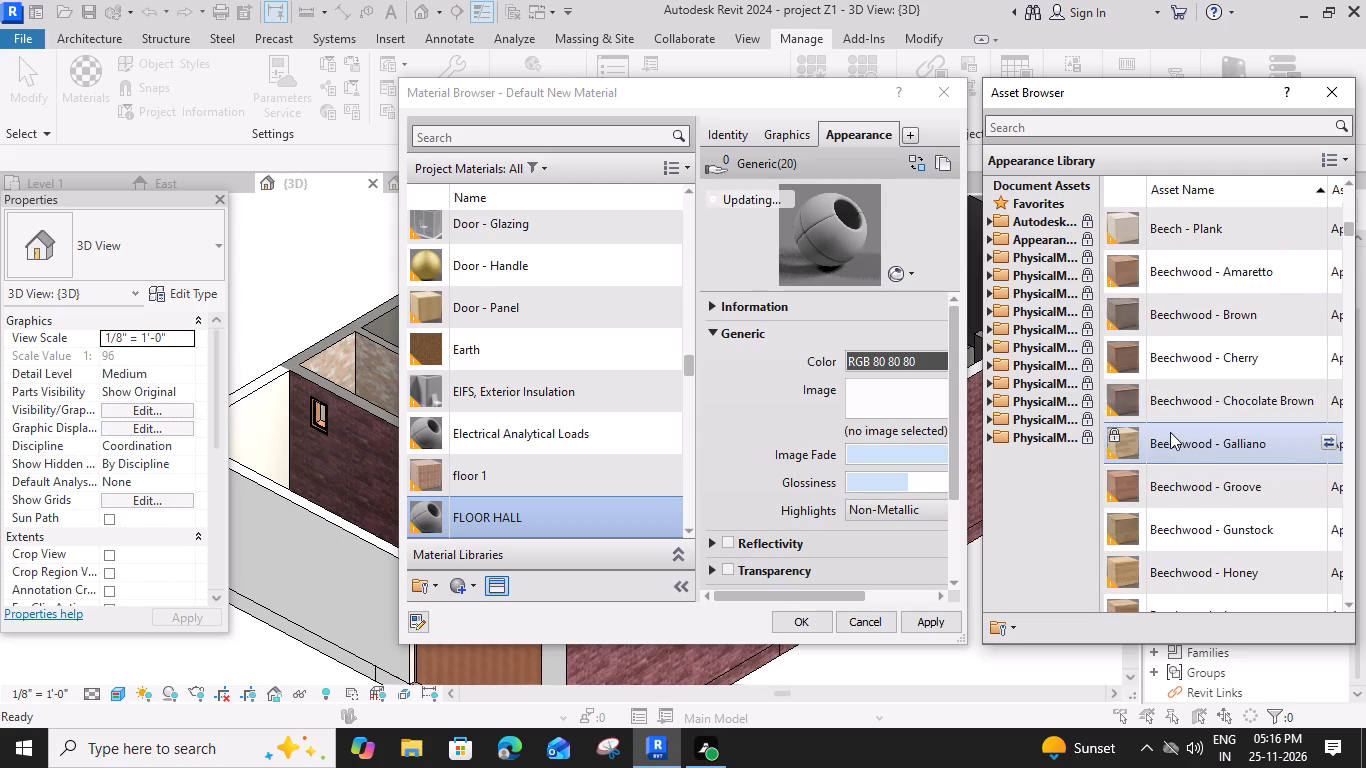
{"action": "scroll", "coordinate": [1170, 432], "scroll_direction": "down", "scroll_amount": 3}
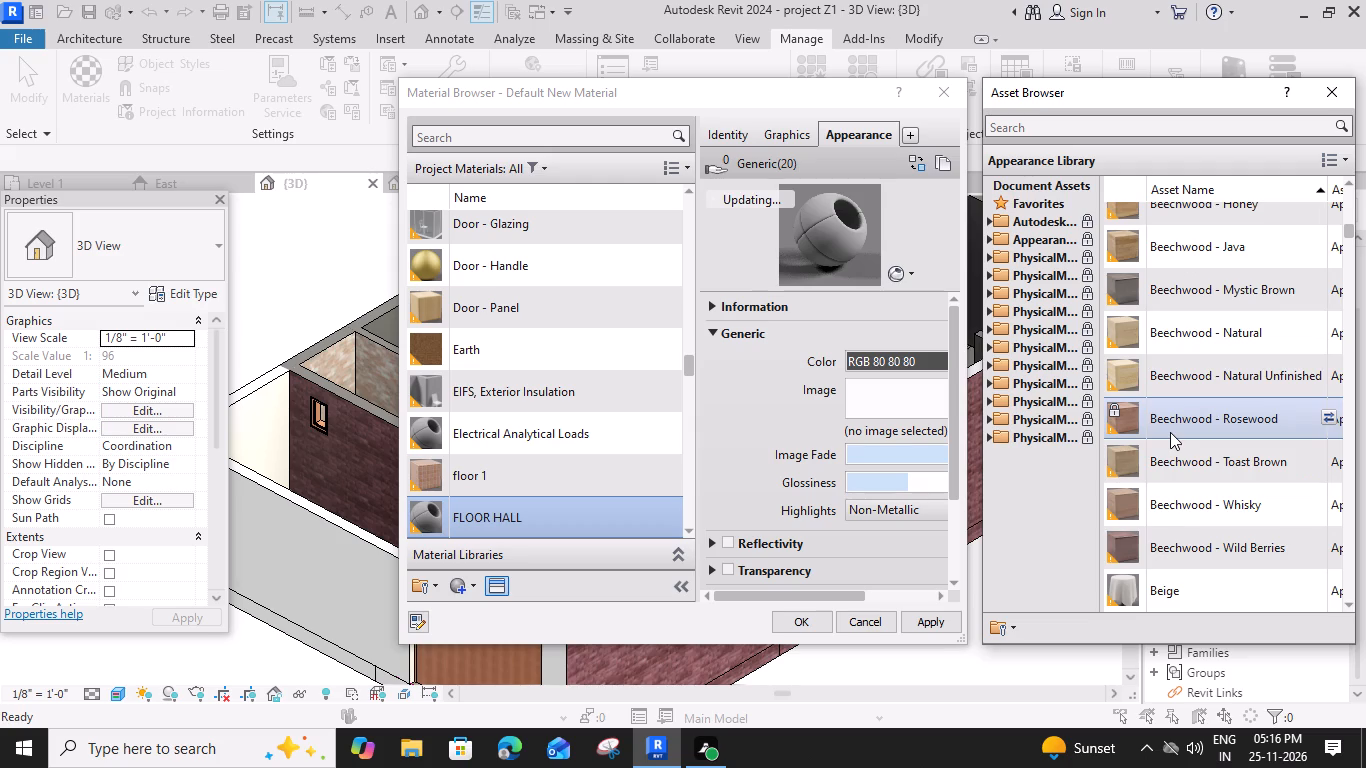
{"action": "scroll", "coordinate": [1170, 432], "scroll_direction": "down", "scroll_amount": 4}
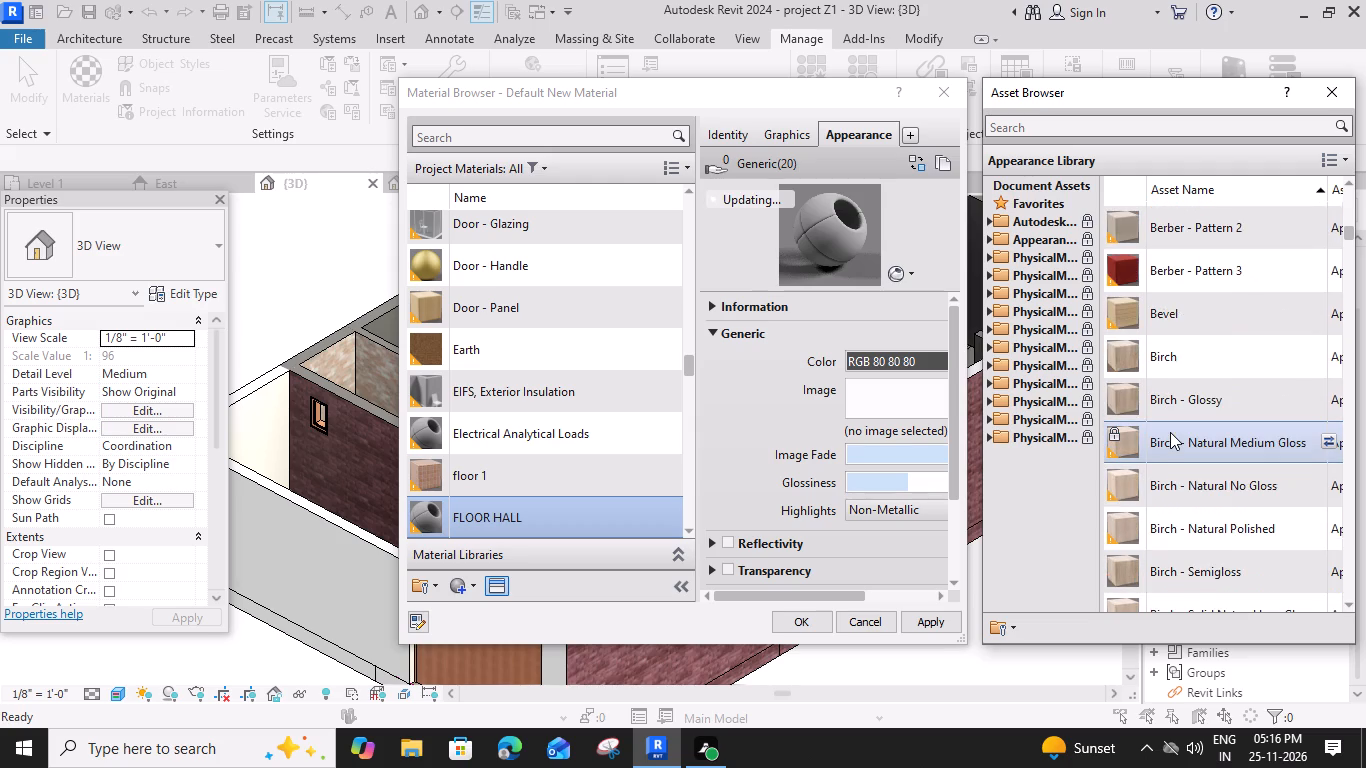
{"action": "scroll", "coordinate": [1170, 432], "scroll_direction": "down", "scroll_amount": 3}
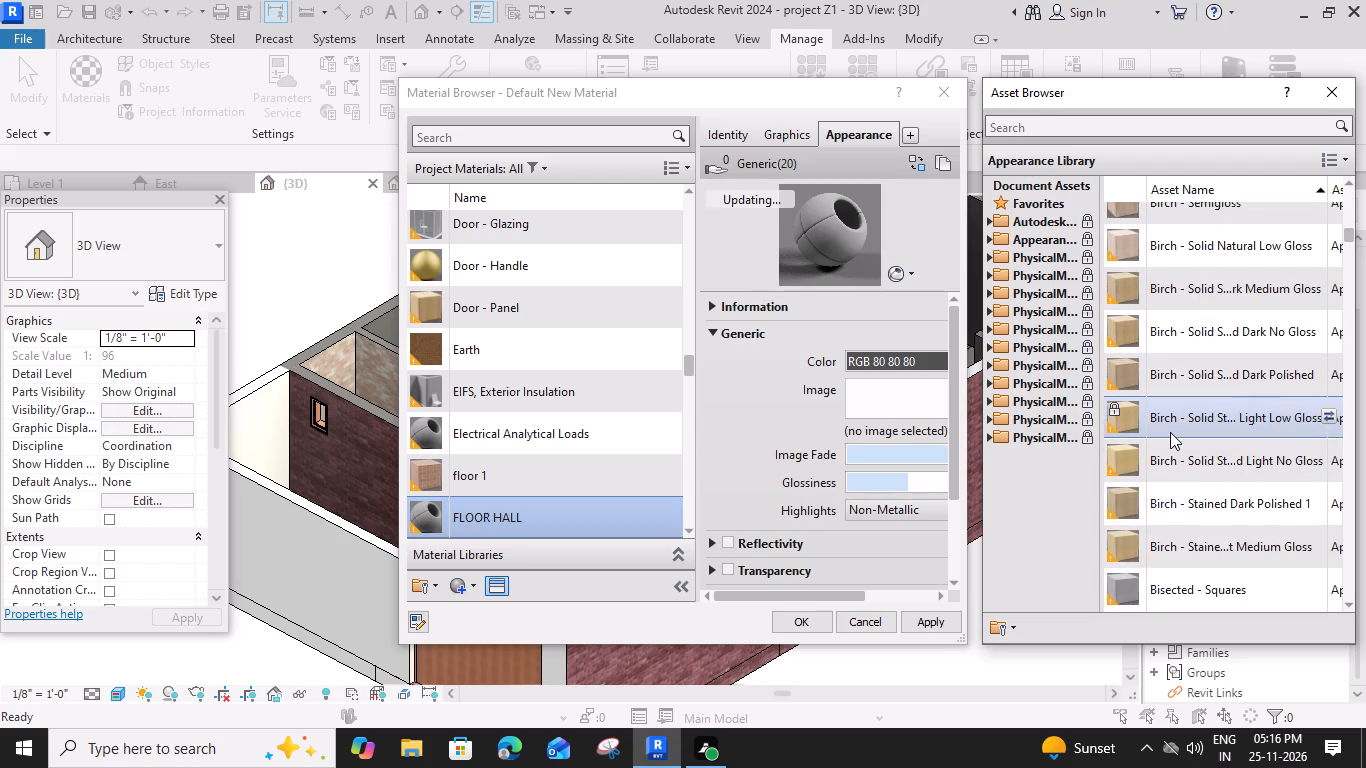
{"action": "scroll", "coordinate": [1170, 432], "scroll_direction": "down", "scroll_amount": 3}
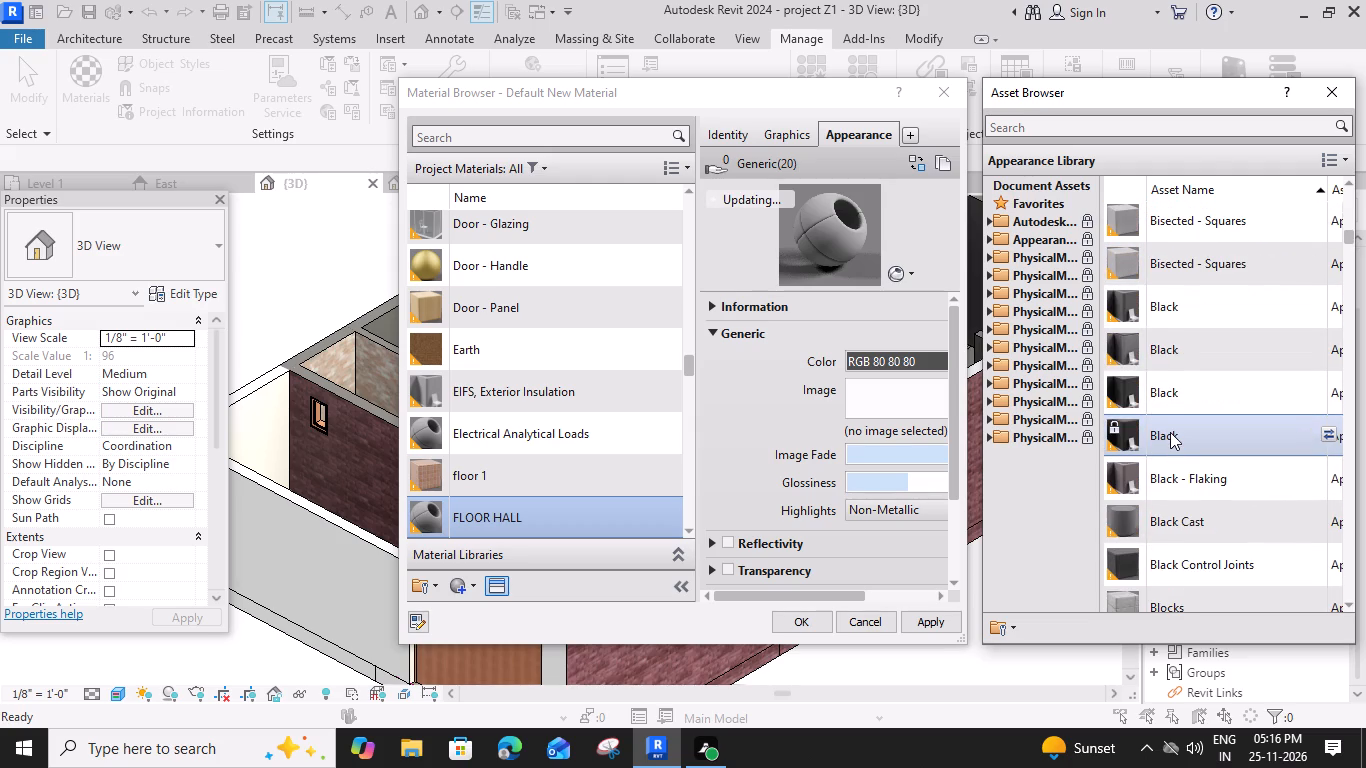
{"action": "scroll", "coordinate": [1170, 432], "scroll_direction": "down", "scroll_amount": 1}
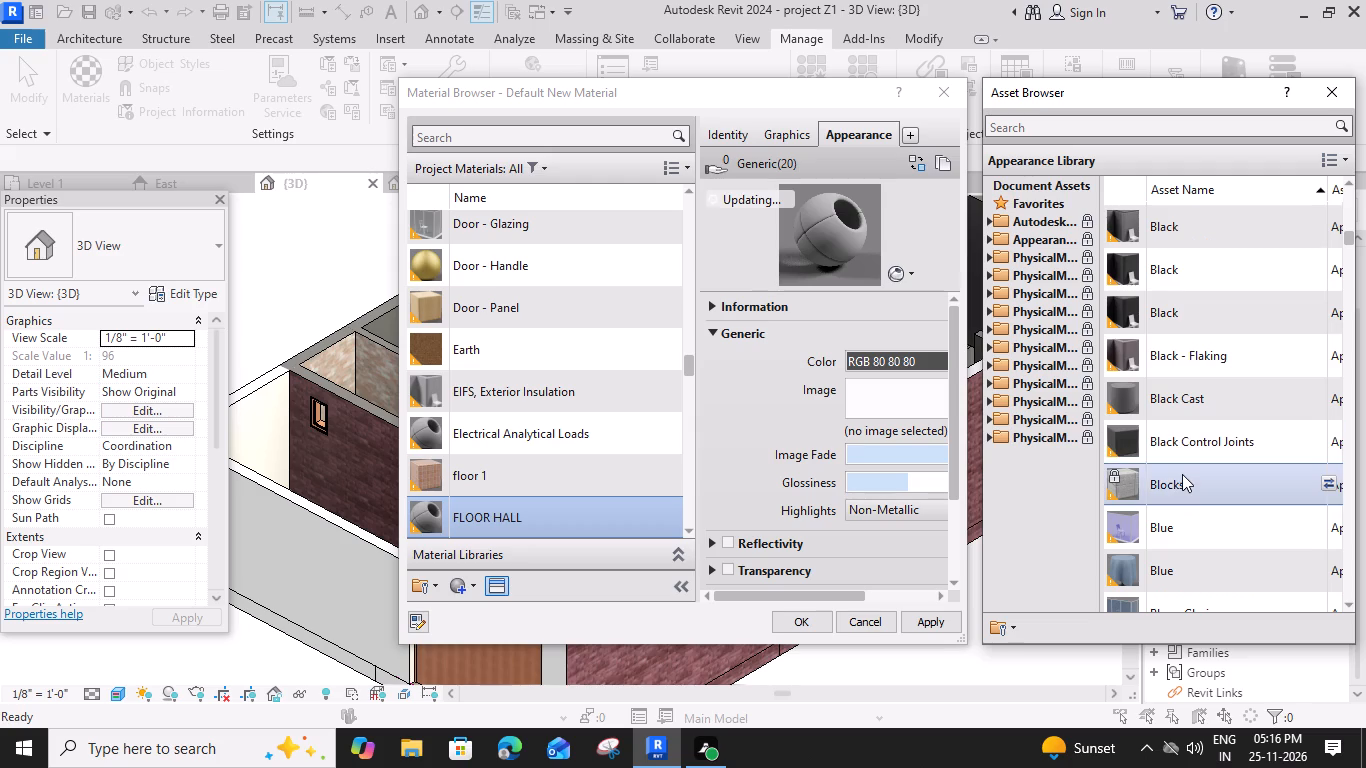
{"action": "scroll", "coordinate": [1194, 487], "scroll_direction": "down", "scroll_amount": 1}
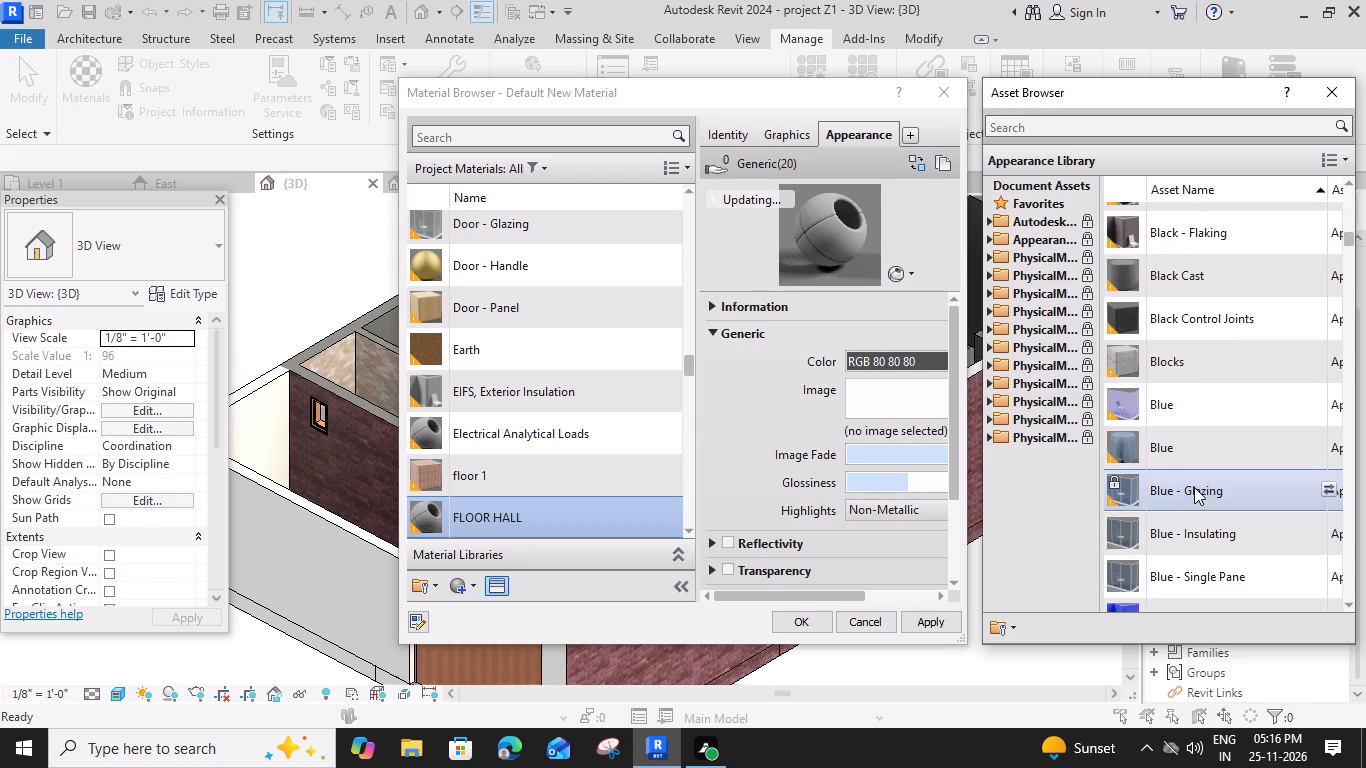
{"action": "scroll", "coordinate": [1194, 487], "scroll_direction": "down", "scroll_amount": 3}
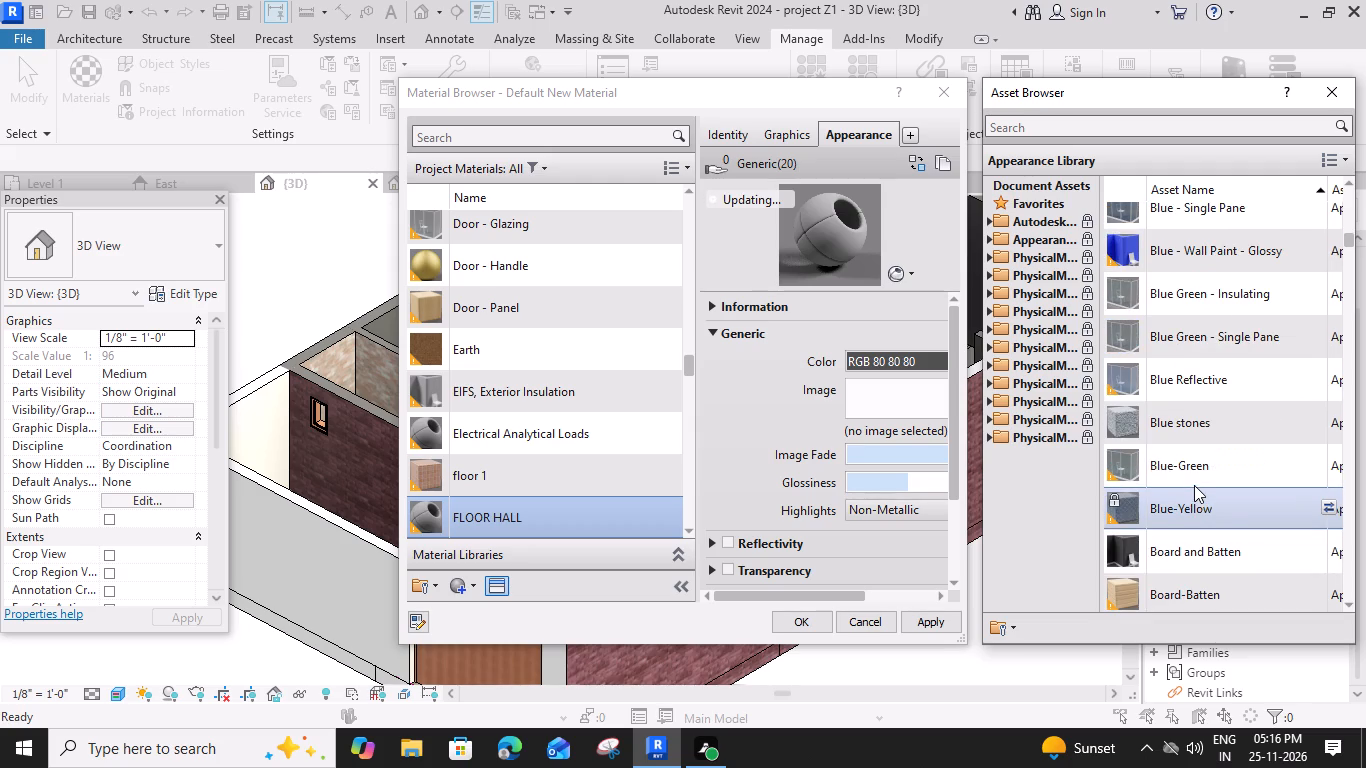
{"action": "scroll", "coordinate": [1194, 474], "scroll_direction": "down", "scroll_amount": 1}
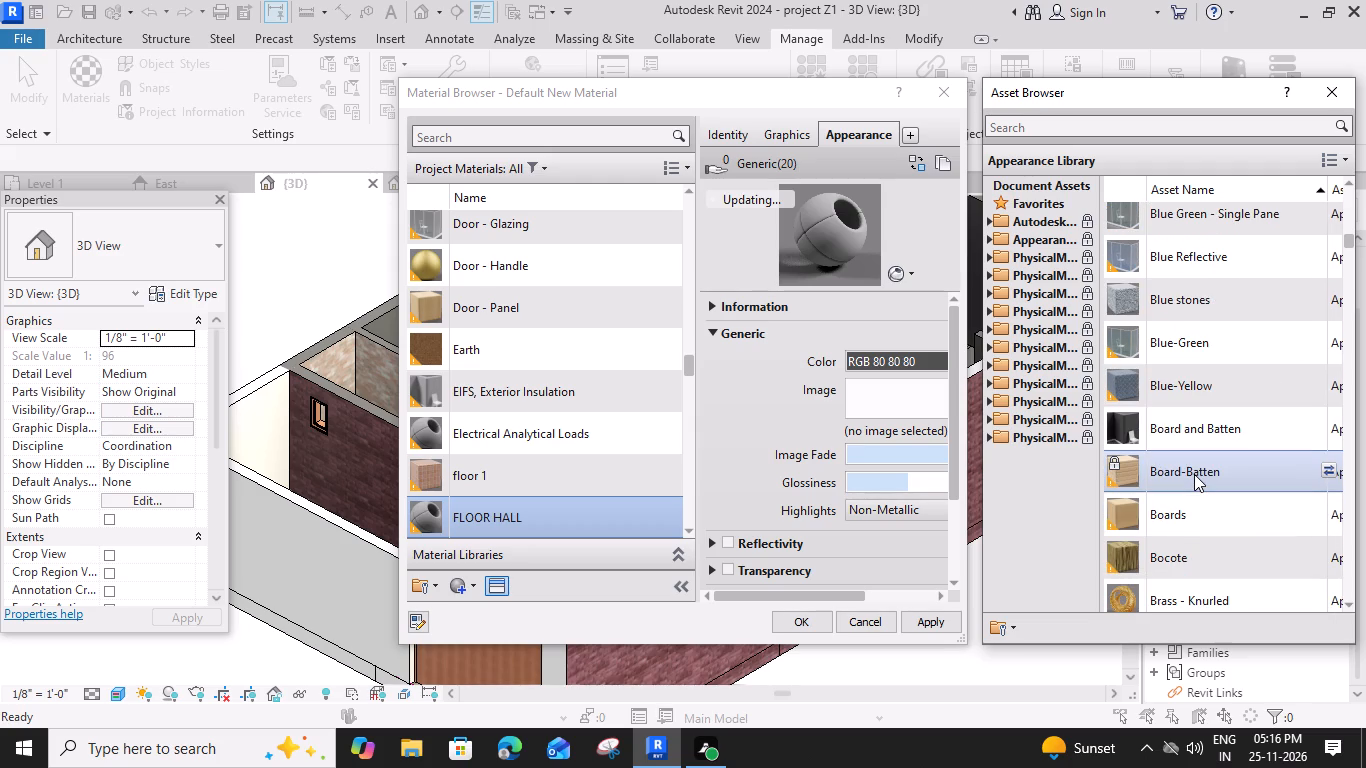
{"action": "scroll", "coordinate": [1194, 474], "scroll_direction": "down", "scroll_amount": 1}
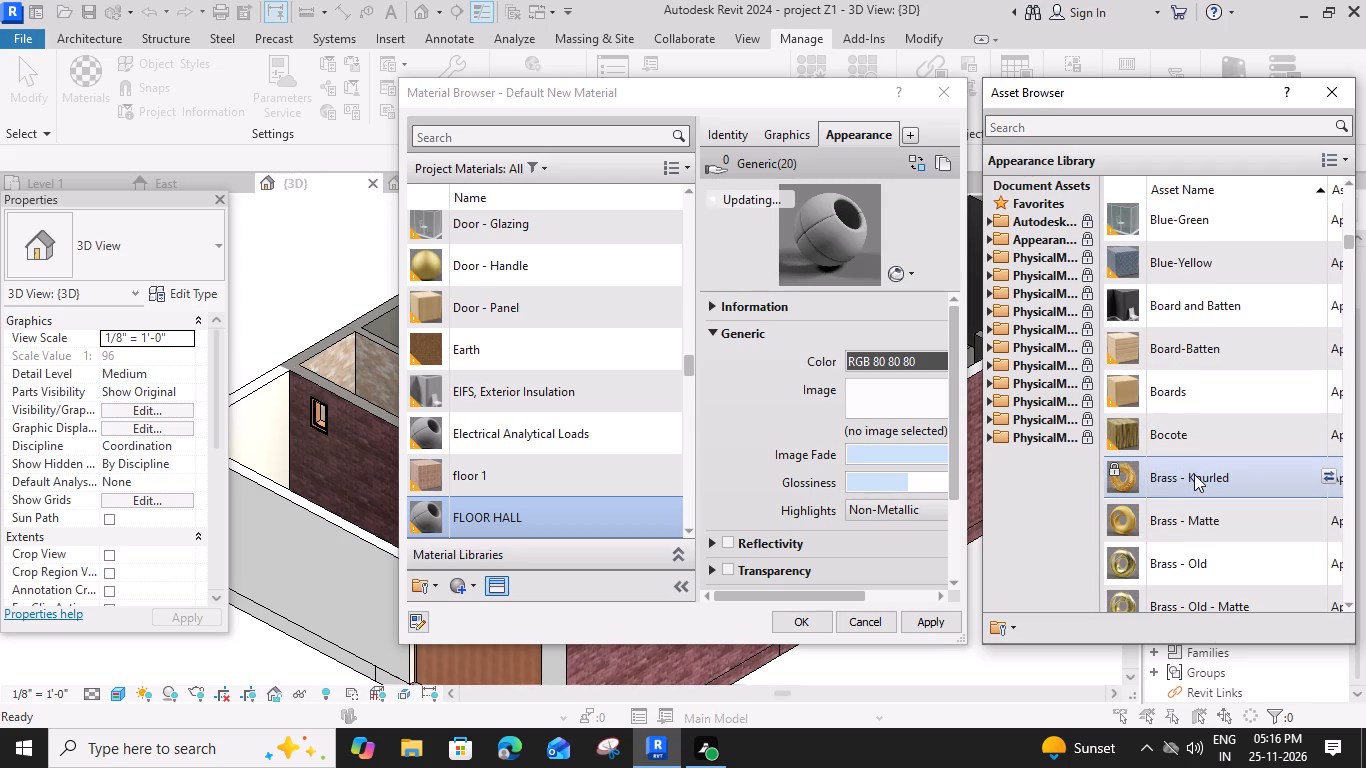
{"action": "scroll", "coordinate": [1194, 474], "scroll_direction": "down", "scroll_amount": 7}
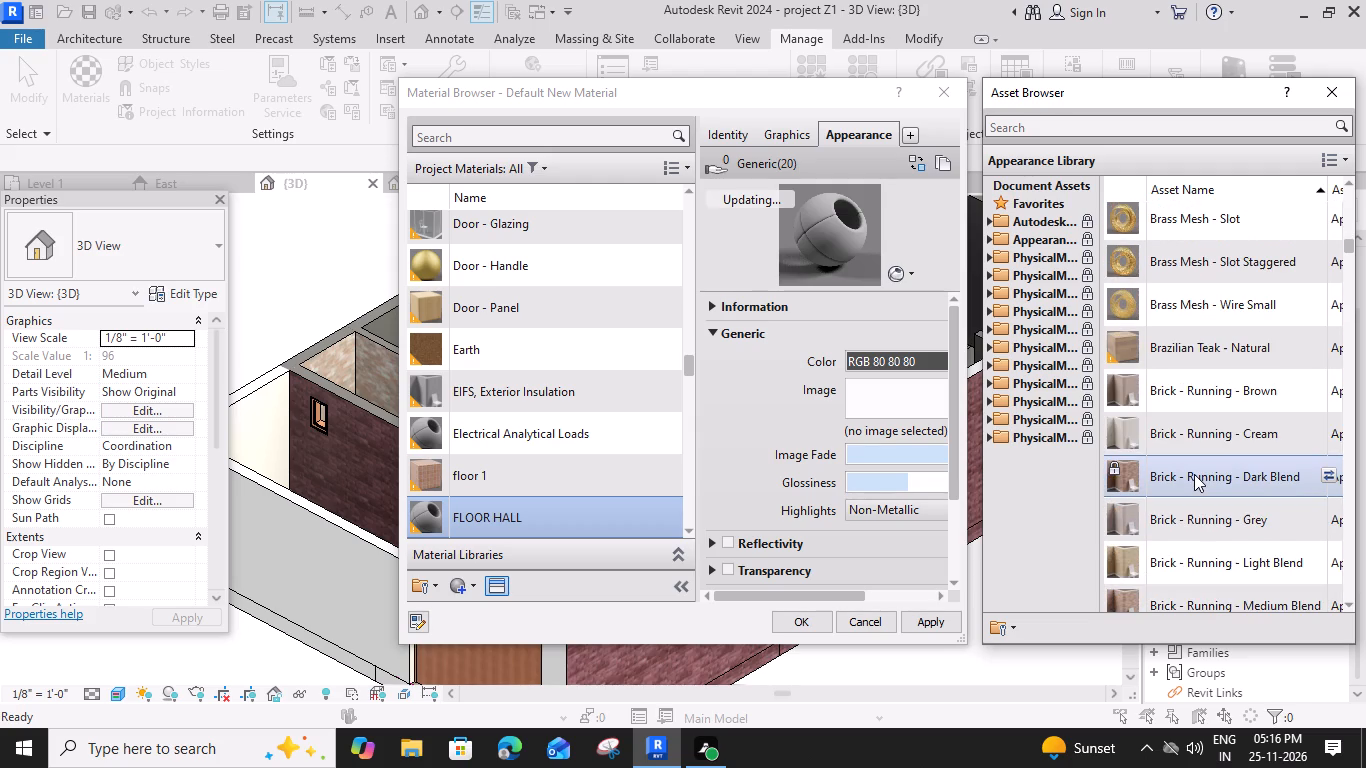
{"action": "scroll", "coordinate": [1194, 474], "scroll_direction": "down", "scroll_amount": 2}
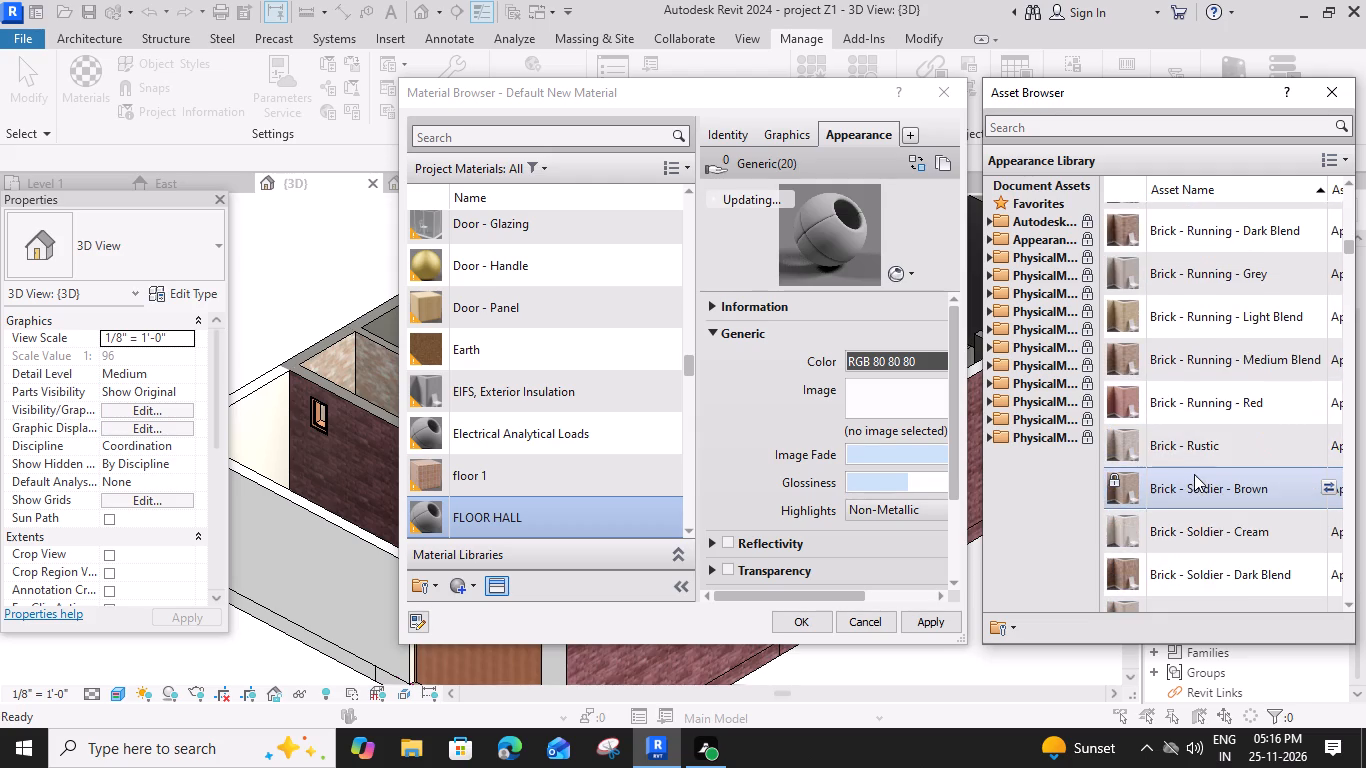
{"action": "scroll", "coordinate": [1194, 474], "scroll_direction": "down", "scroll_amount": 6}
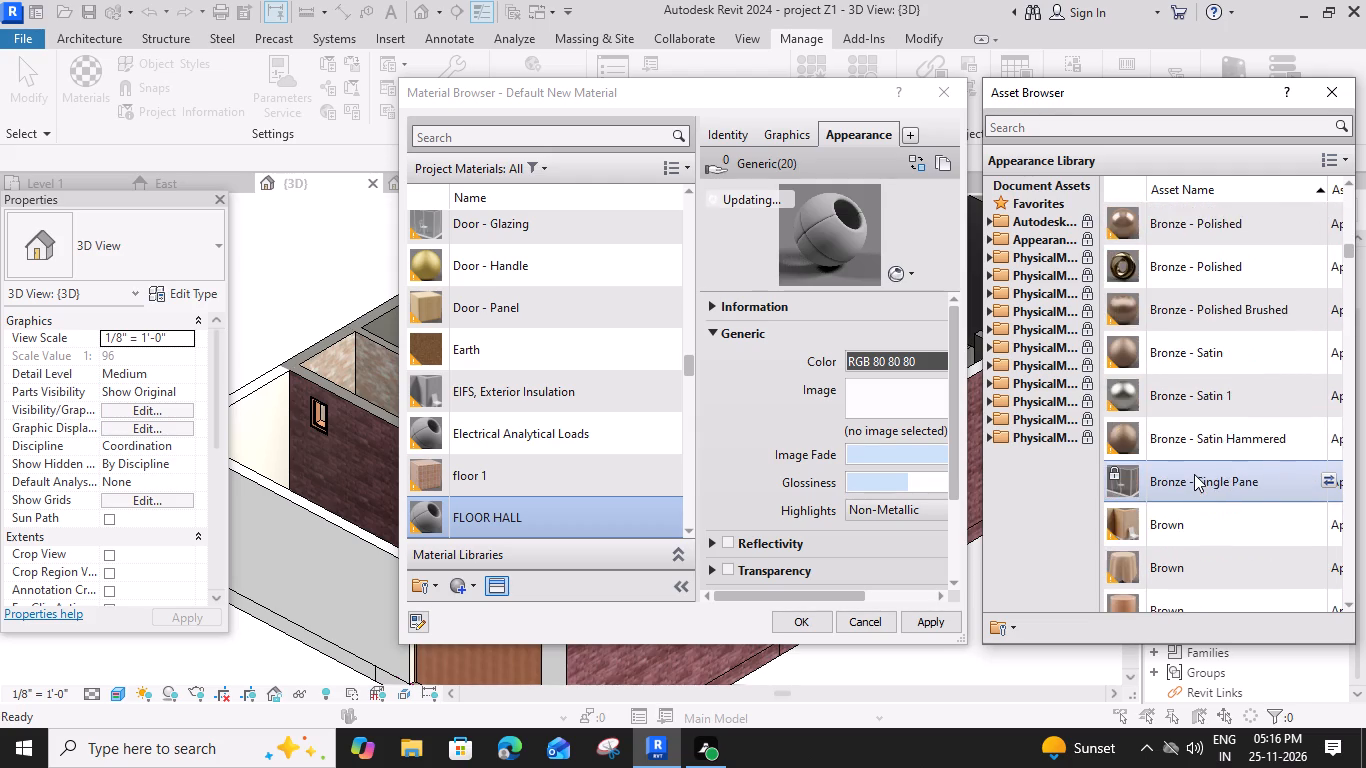
{"action": "scroll", "coordinate": [1194, 474], "scroll_direction": "down", "scroll_amount": 1}
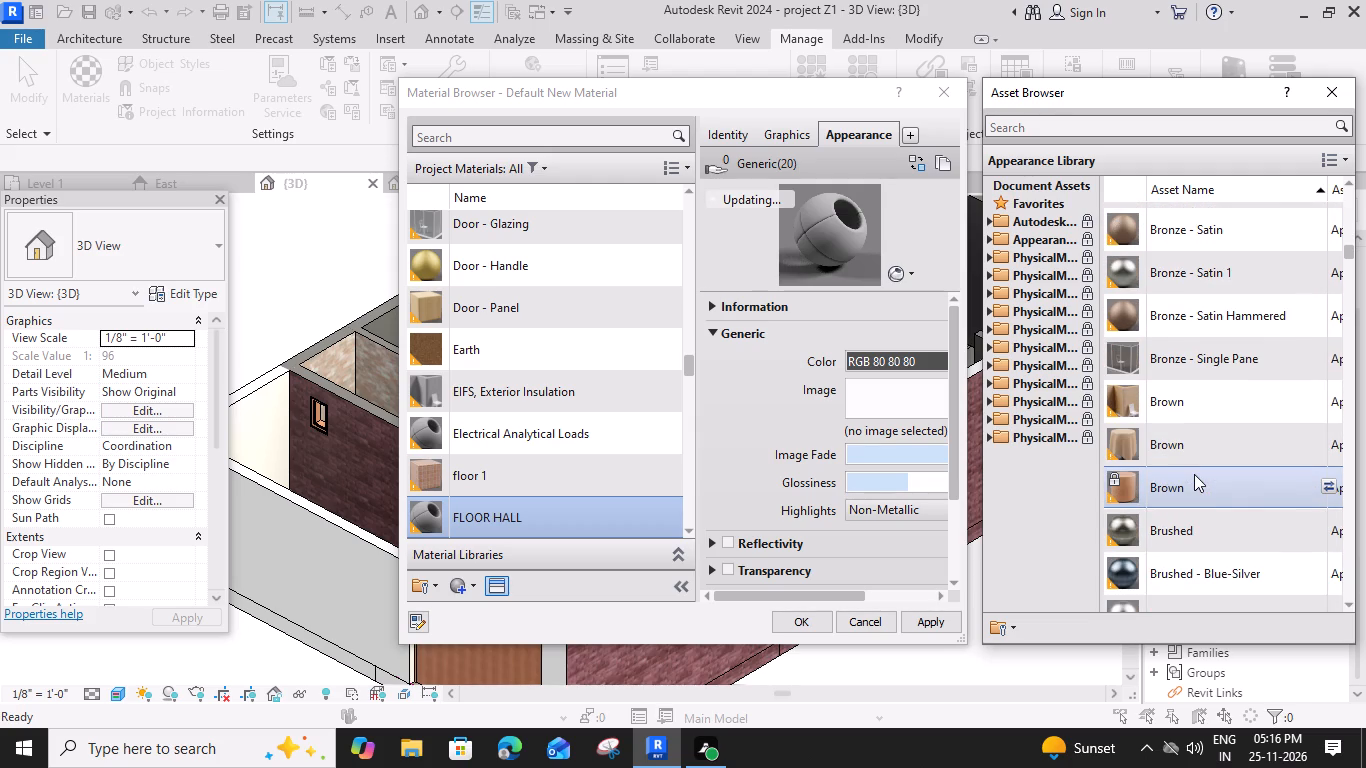
{"action": "scroll", "coordinate": [1194, 474], "scroll_direction": "down", "scroll_amount": 3}
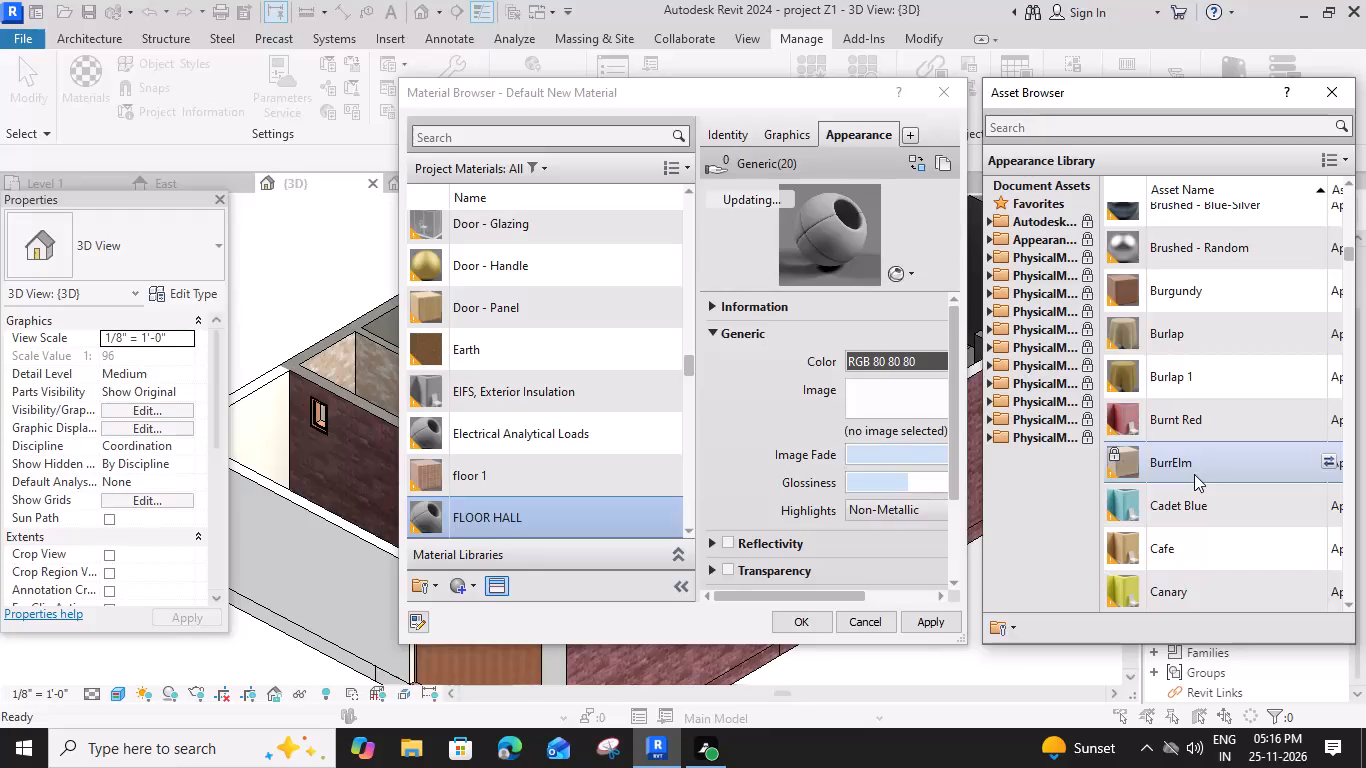
{"action": "scroll", "coordinate": [1194, 474], "scroll_direction": "down", "scroll_amount": 2}
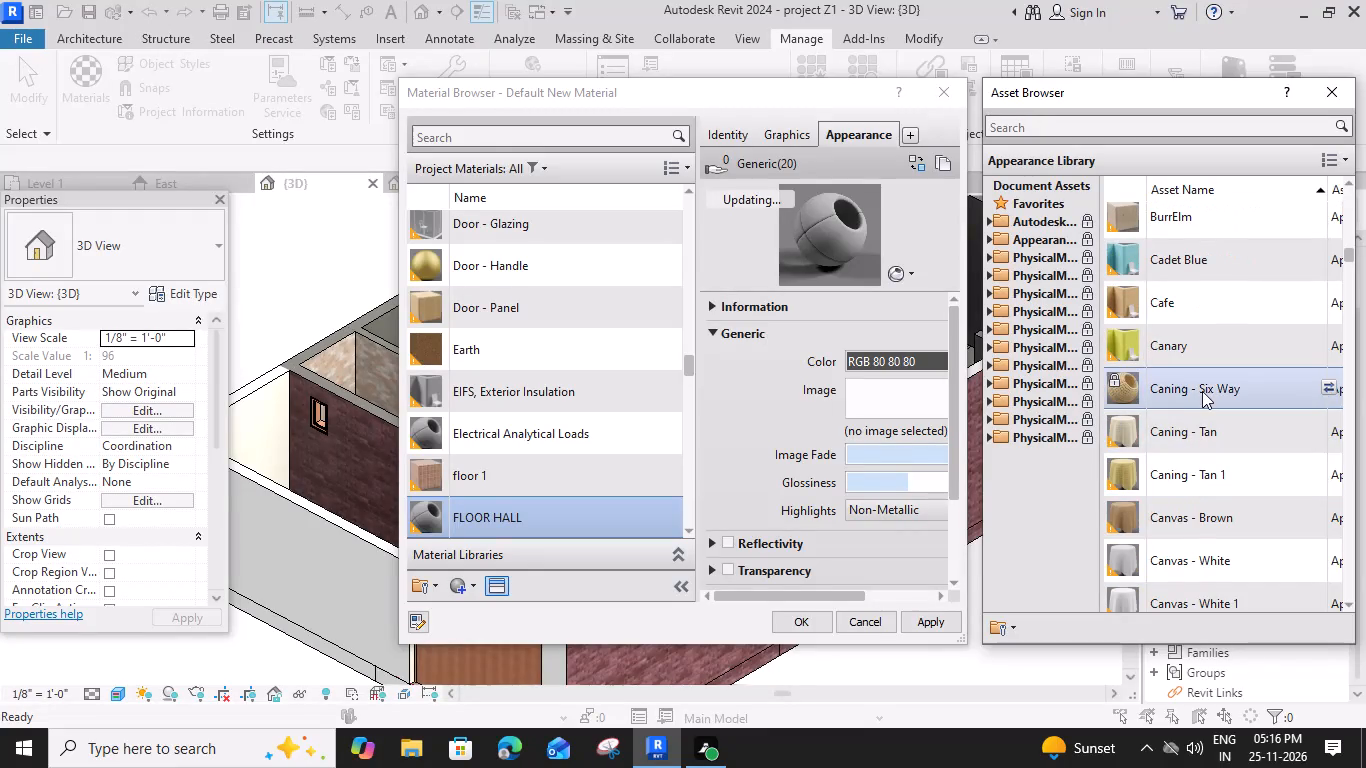
{"action": "scroll", "coordinate": [1207, 510], "scroll_direction": "down", "scroll_amount": 2}
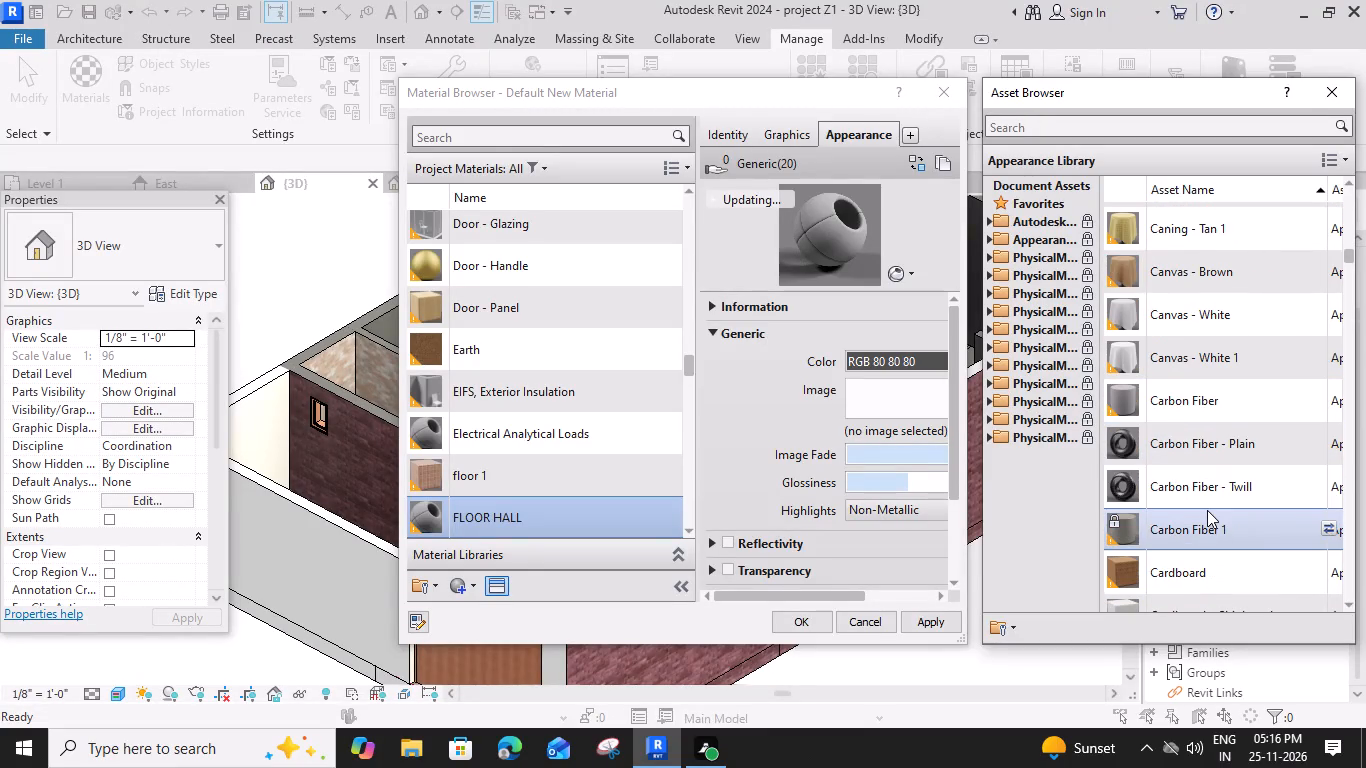
{"action": "scroll", "coordinate": [1207, 510], "scroll_direction": "down", "scroll_amount": 2}
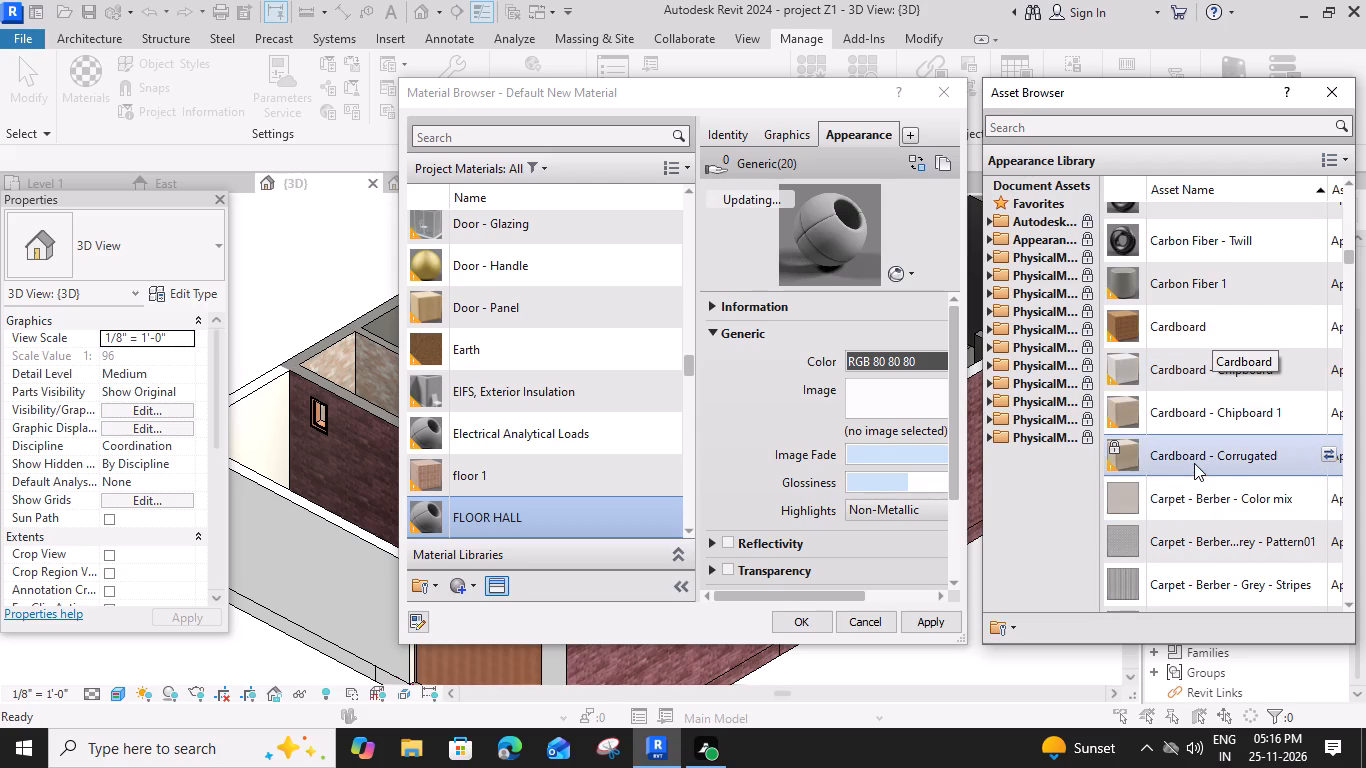
{"action": "scroll", "coordinate": [1194, 463], "scroll_direction": "down", "scroll_amount": 3}
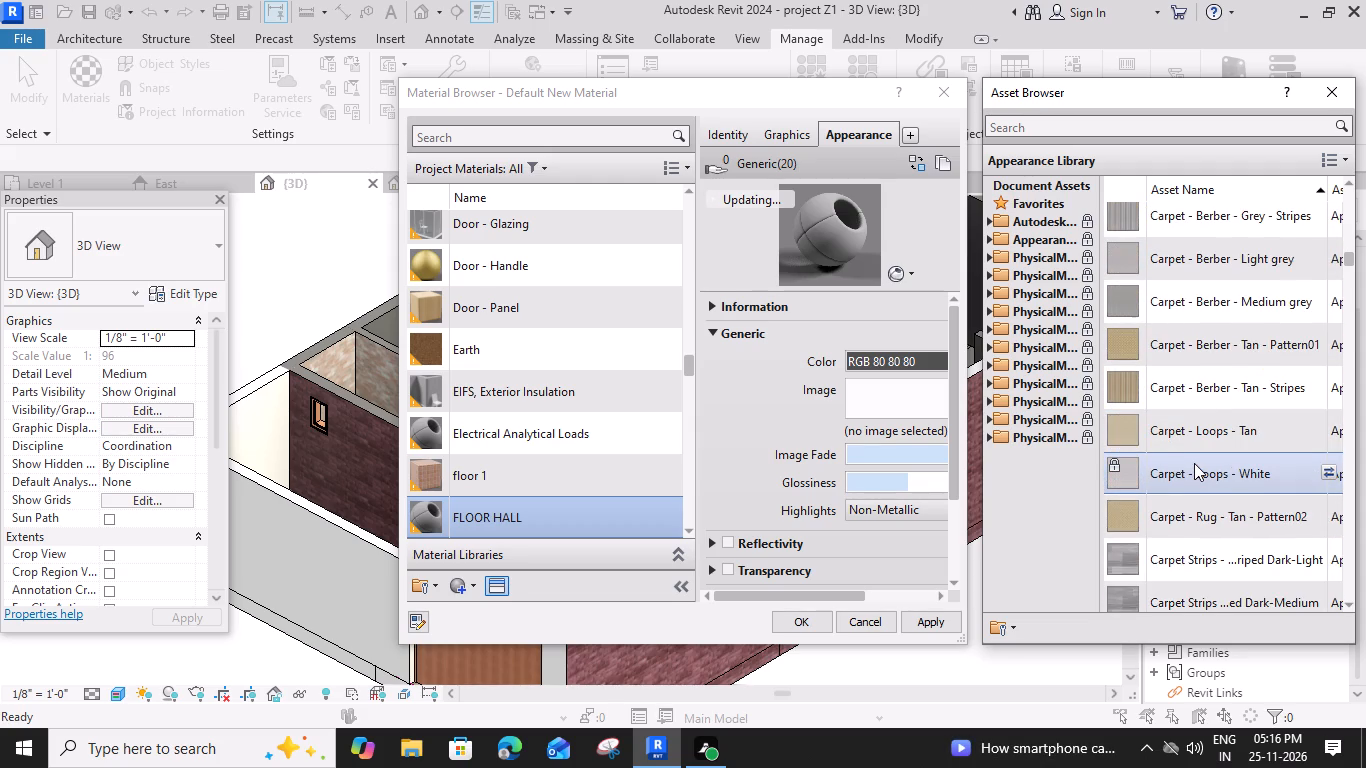
{"action": "scroll", "coordinate": [1194, 463], "scroll_direction": "down", "scroll_amount": 2}
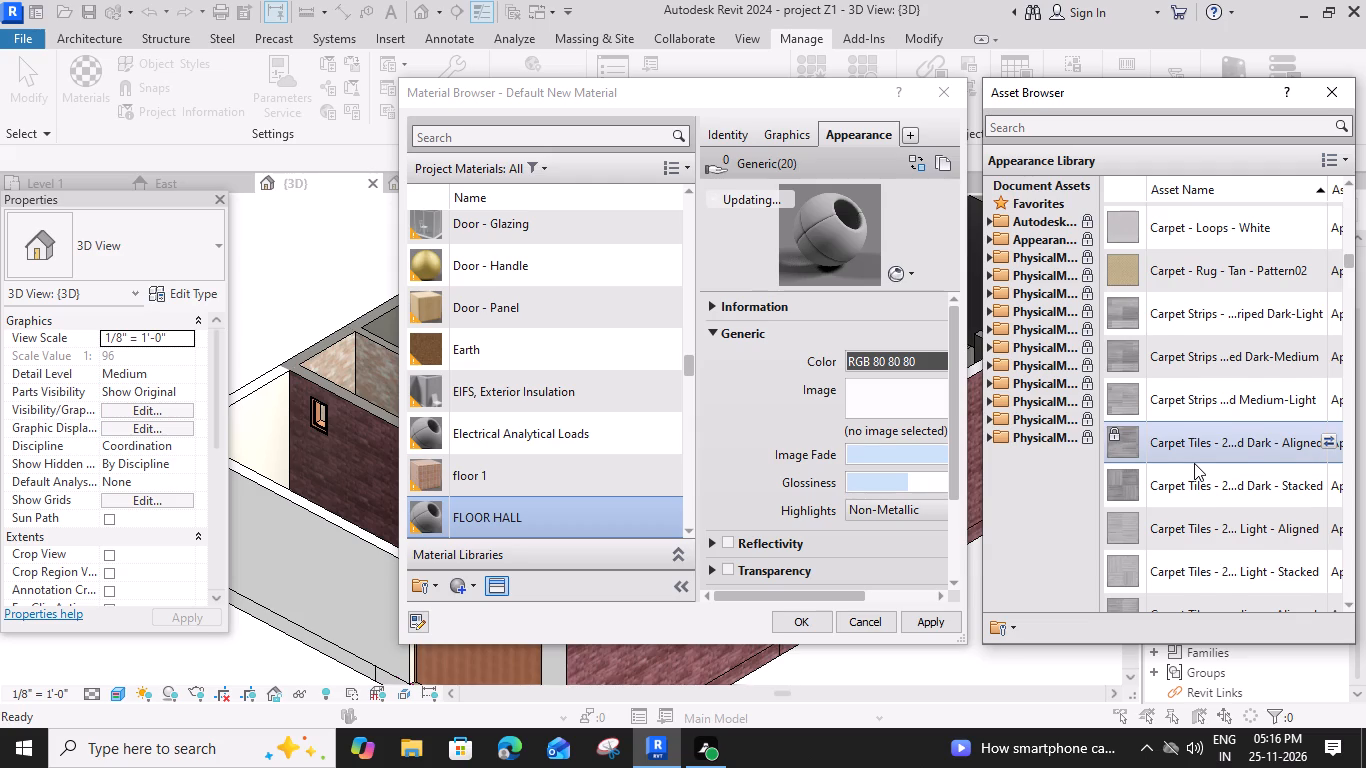
{"action": "scroll", "coordinate": [1194, 463], "scroll_direction": "down", "scroll_amount": 2}
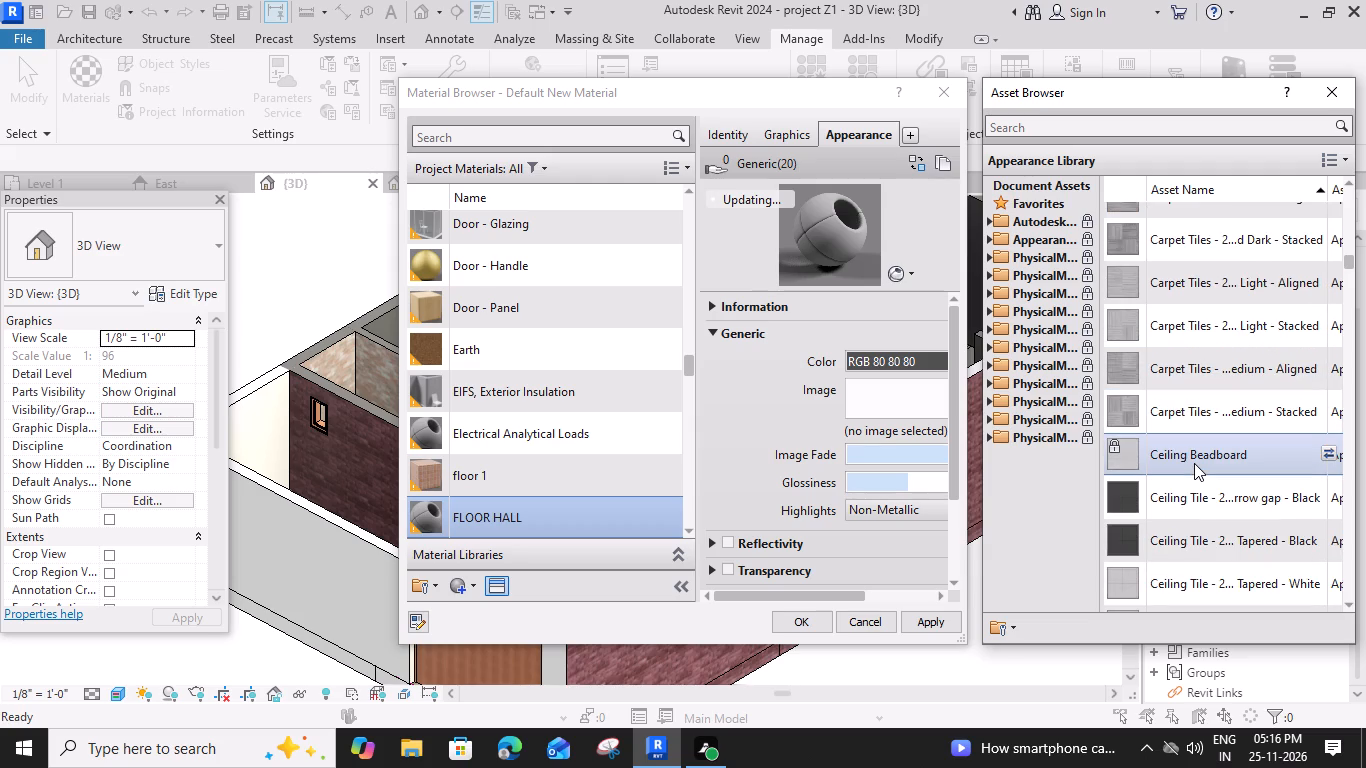
Assign the Checker Black-White appearance asset to the FLOOR HALL material and accept the material changes.
{"action": "scroll", "coordinate": [1194, 462], "scroll_direction": "up", "scroll_amount": 1}
{"action": "scroll", "coordinate": [1194, 462], "scroll_direction": "down", "scroll_amount": 5}
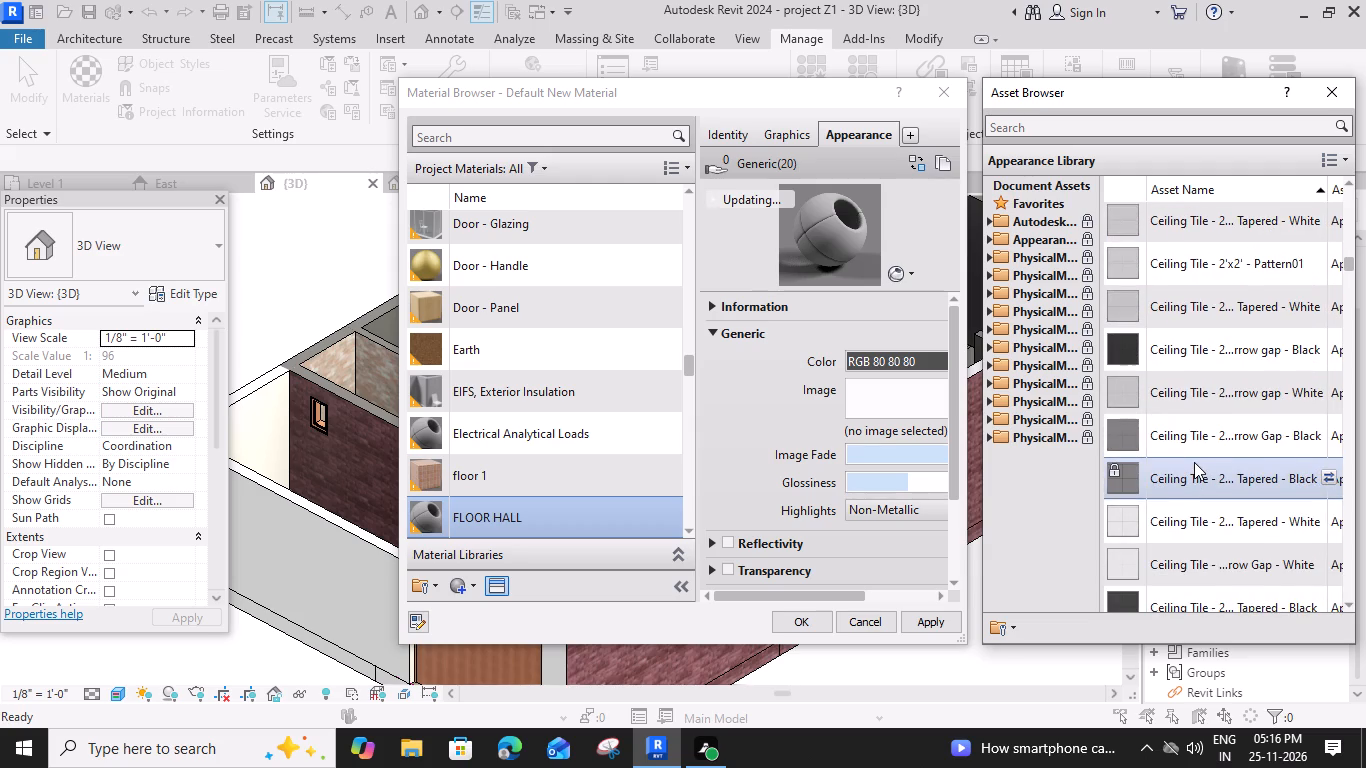
{"action": "scroll", "coordinate": [1194, 462], "scroll_direction": "down", "scroll_amount": 5}
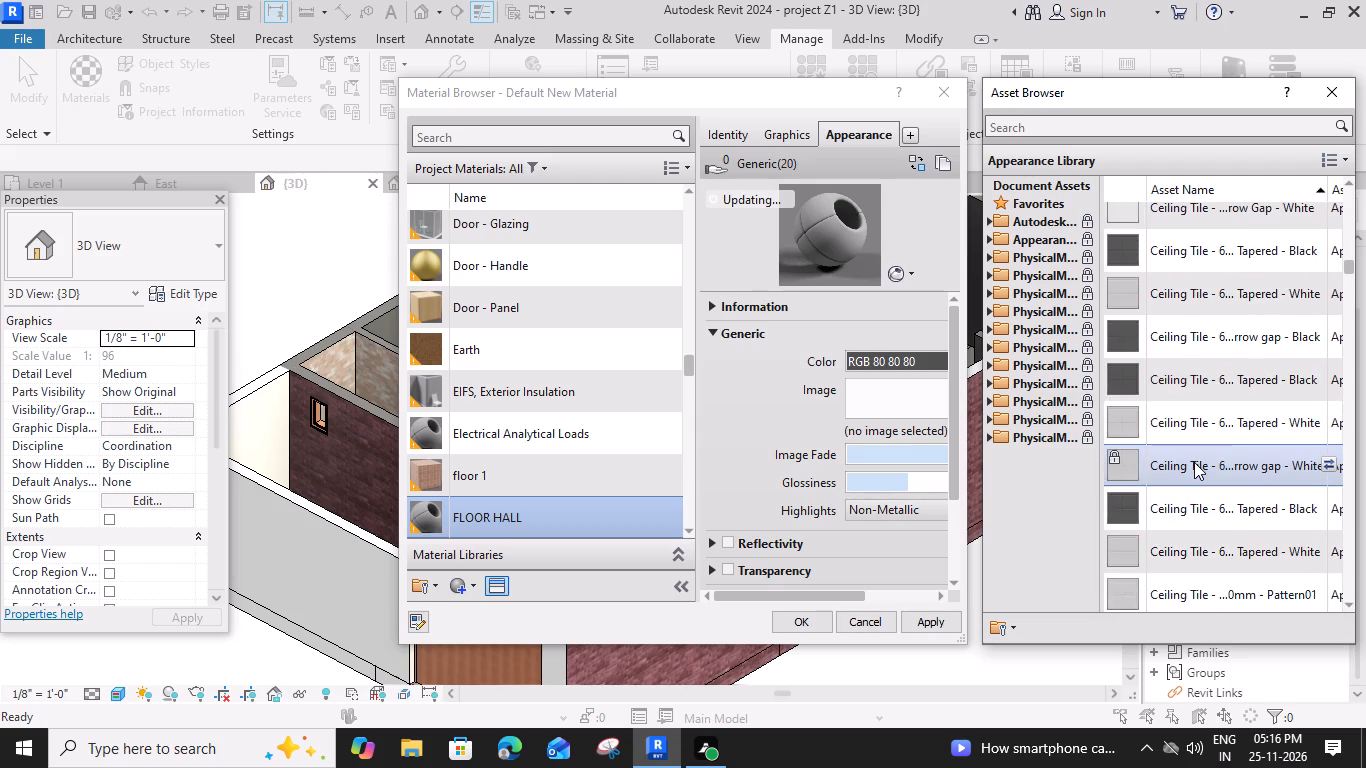
{"action": "scroll", "coordinate": [1194, 462], "scroll_direction": "down", "scroll_amount": 3}
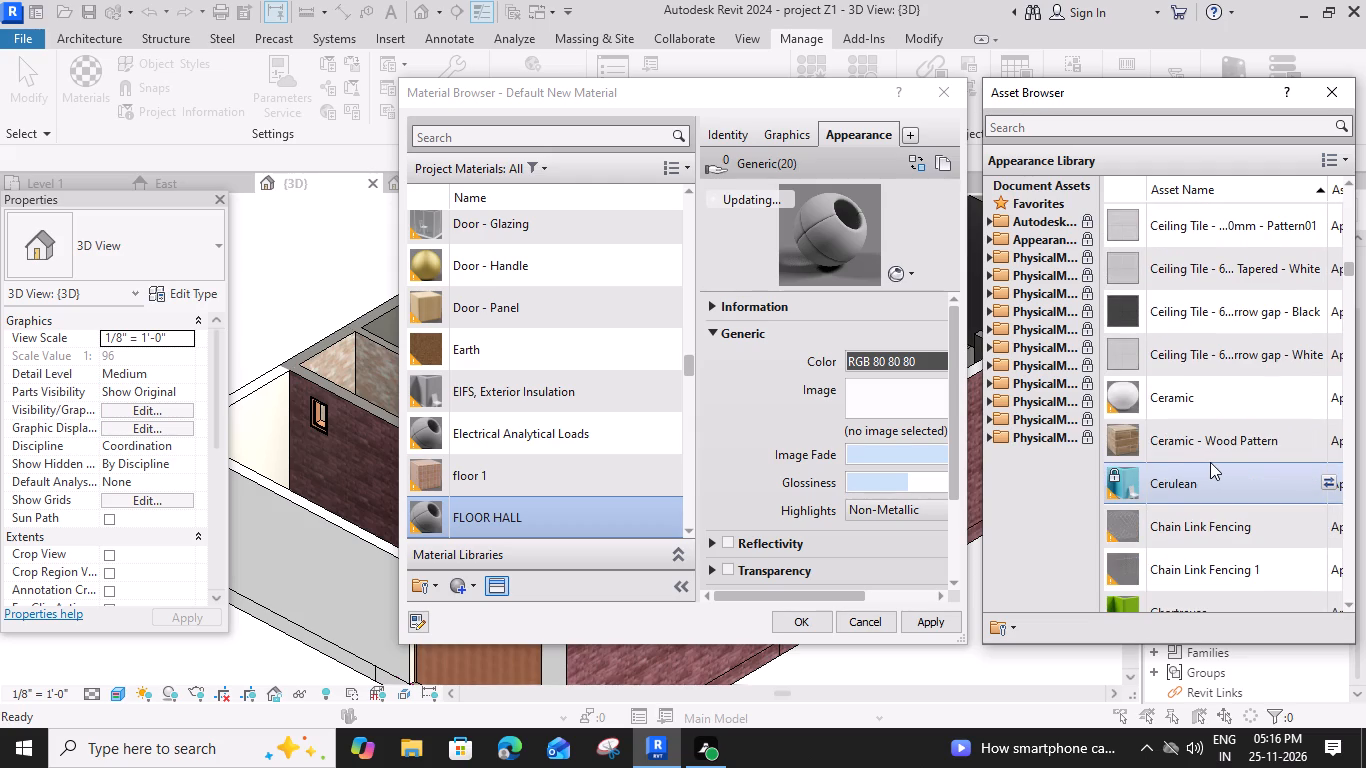
{"action": "scroll", "coordinate": [1216, 482], "scroll_direction": "down", "scroll_amount": 1}
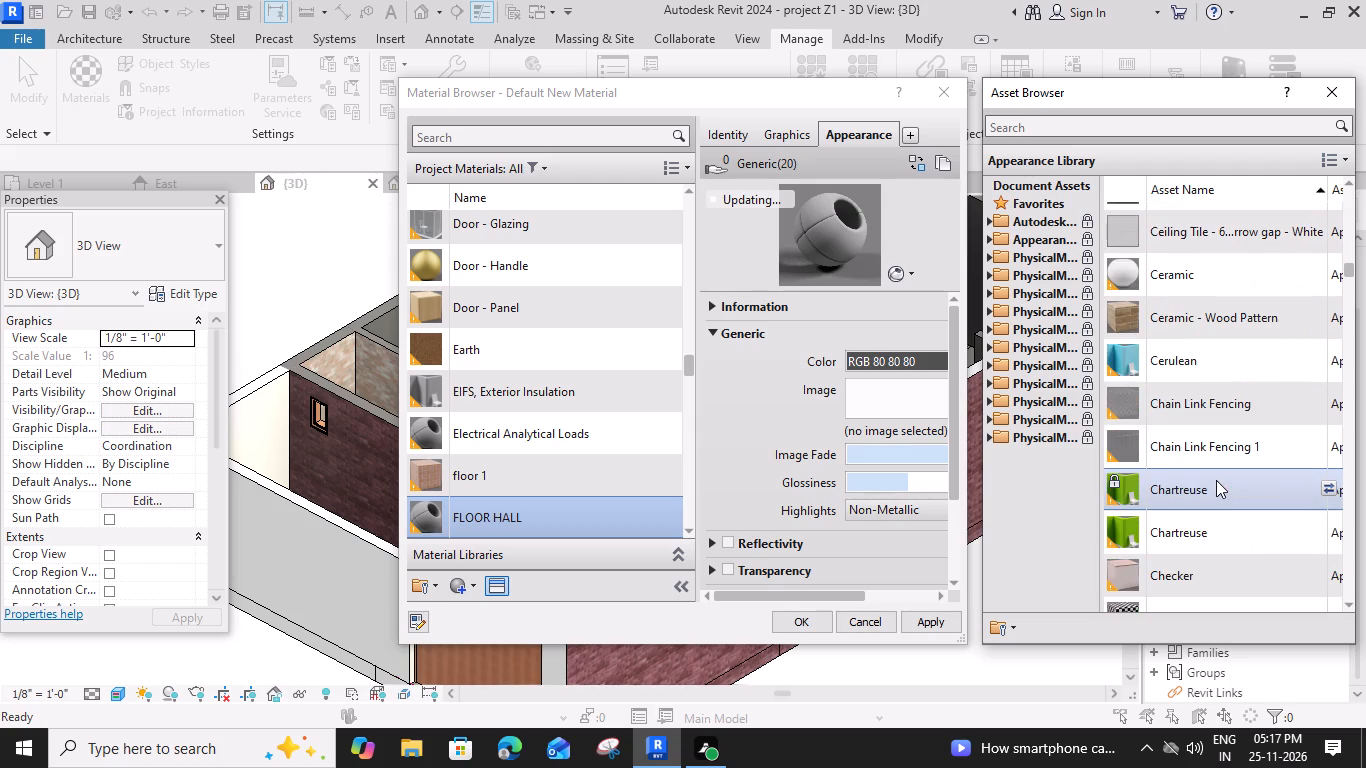
{"action": "scroll", "coordinate": [1216, 480], "scroll_direction": "down", "scroll_amount": 2}
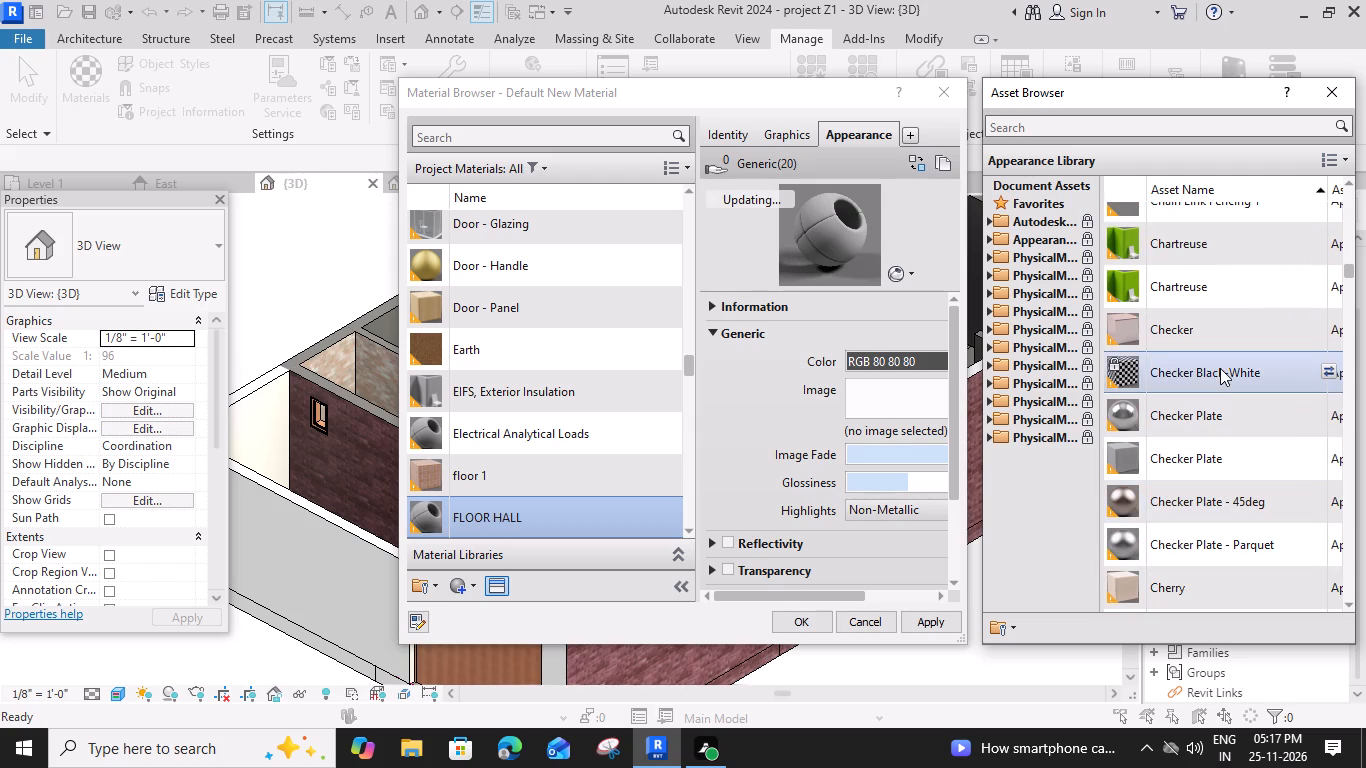
{"action": "left_click", "coordinate": [1329, 373]}
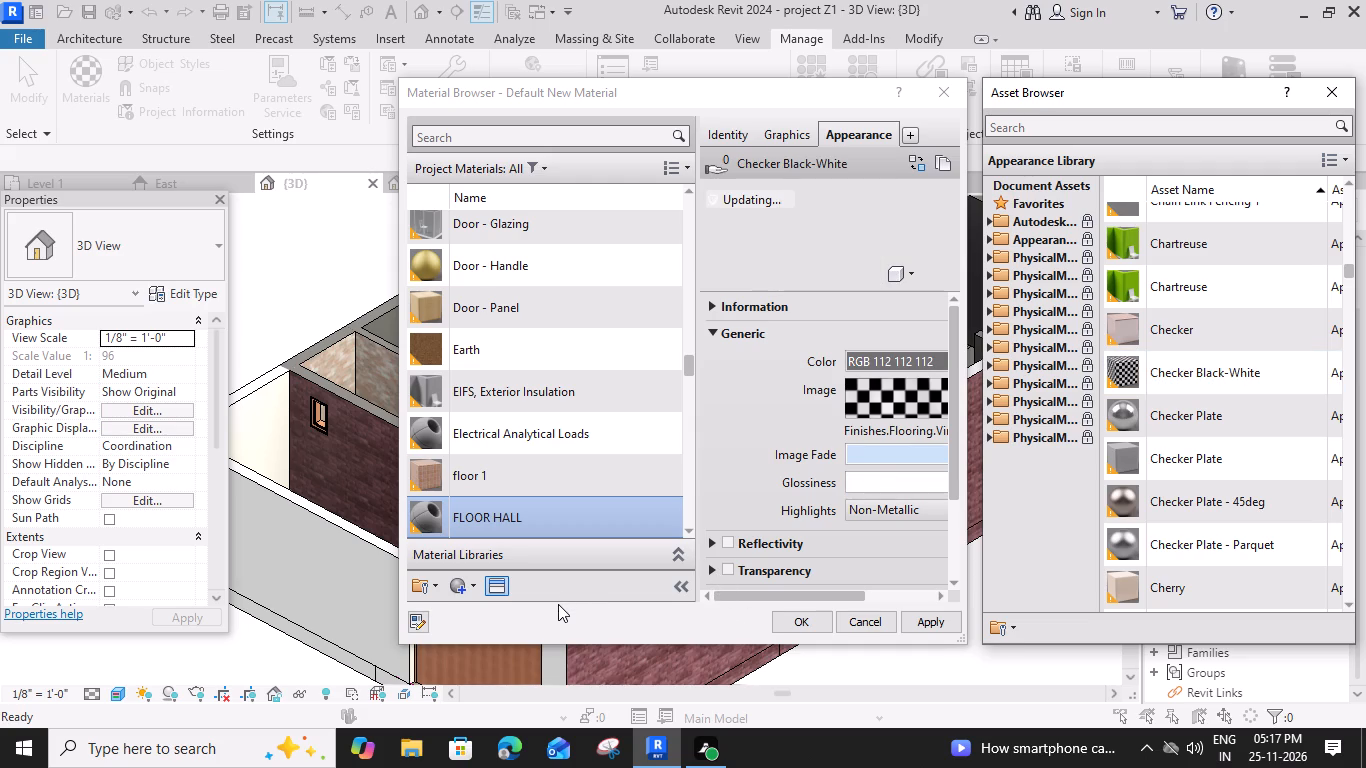
{"action": "left_click", "coordinate": [790, 622]}
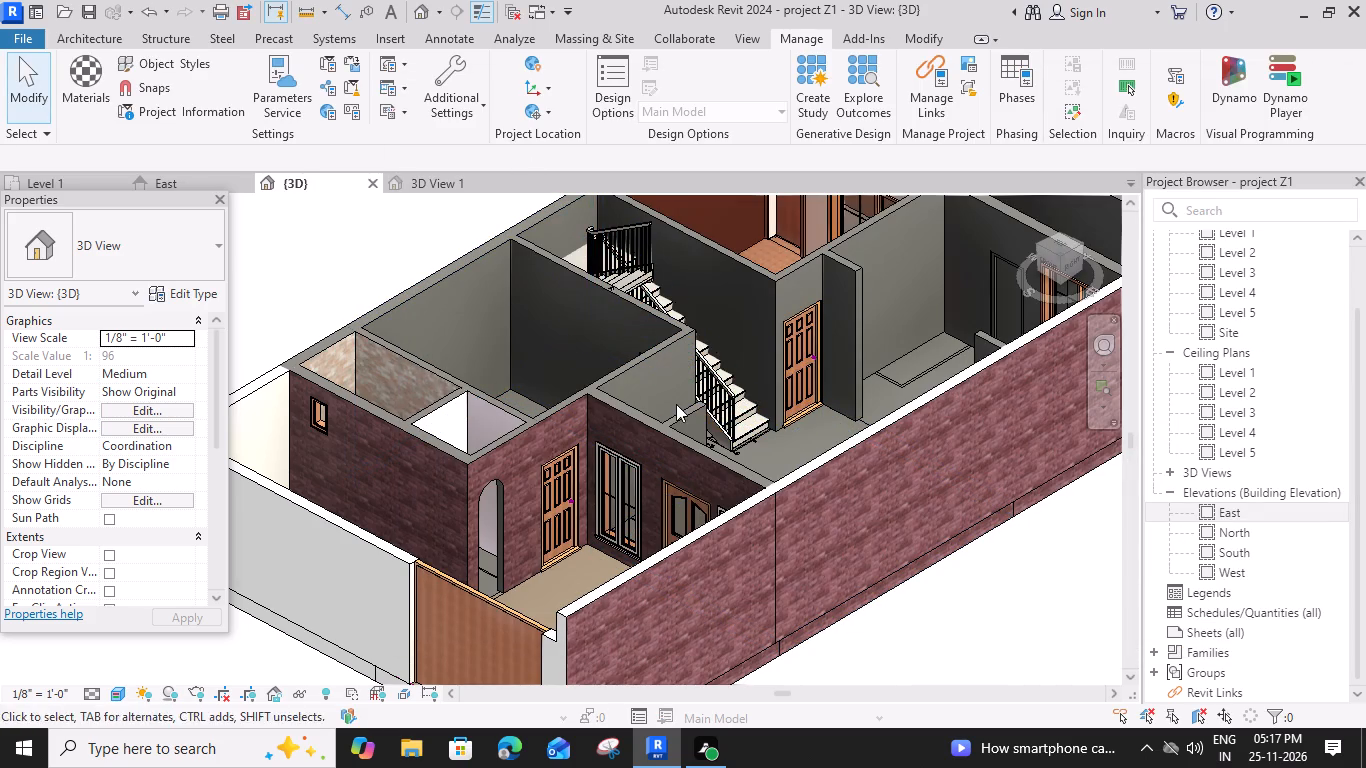
Paint the hall floor at the foot of the staircase with the FLOOR HALL material.
{"action": "left_click", "coordinate": [844, 388]}
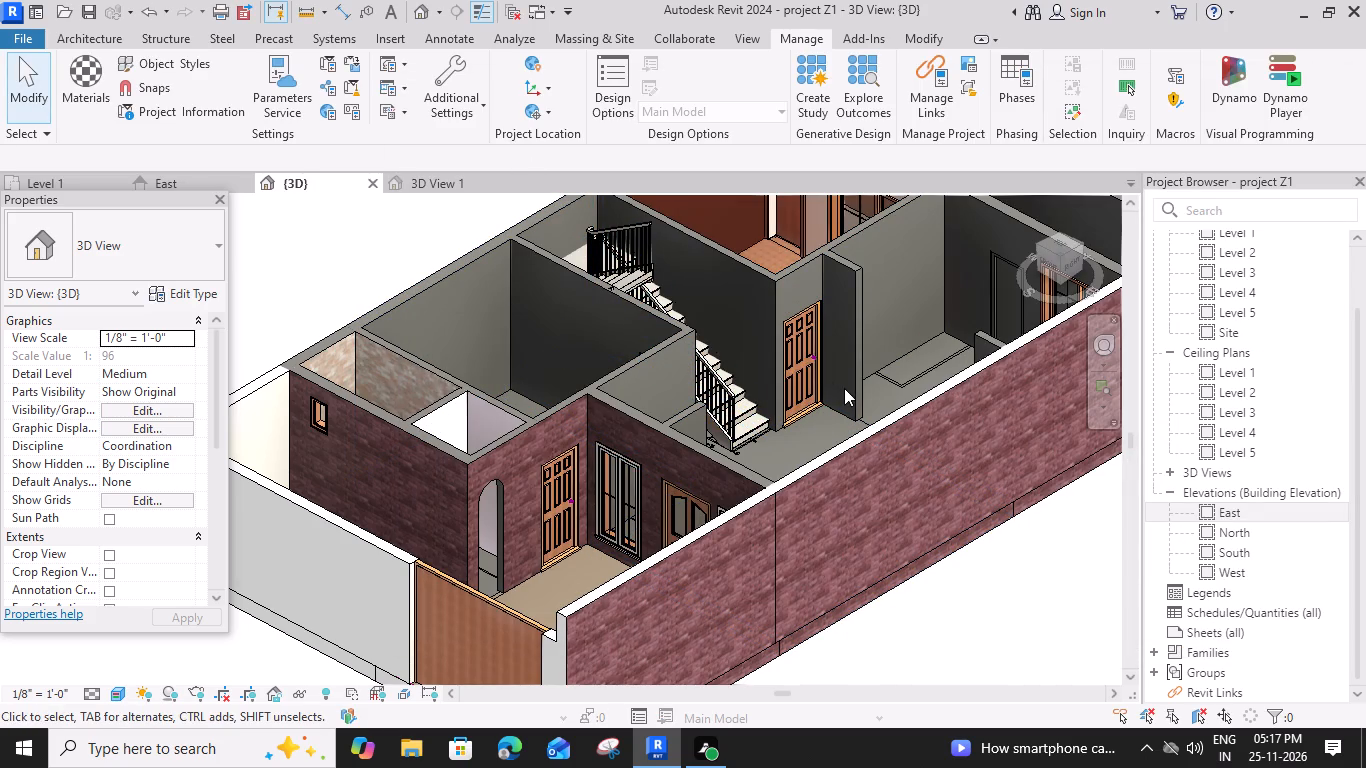
{"action": "left_click", "coordinate": [853, 394]}
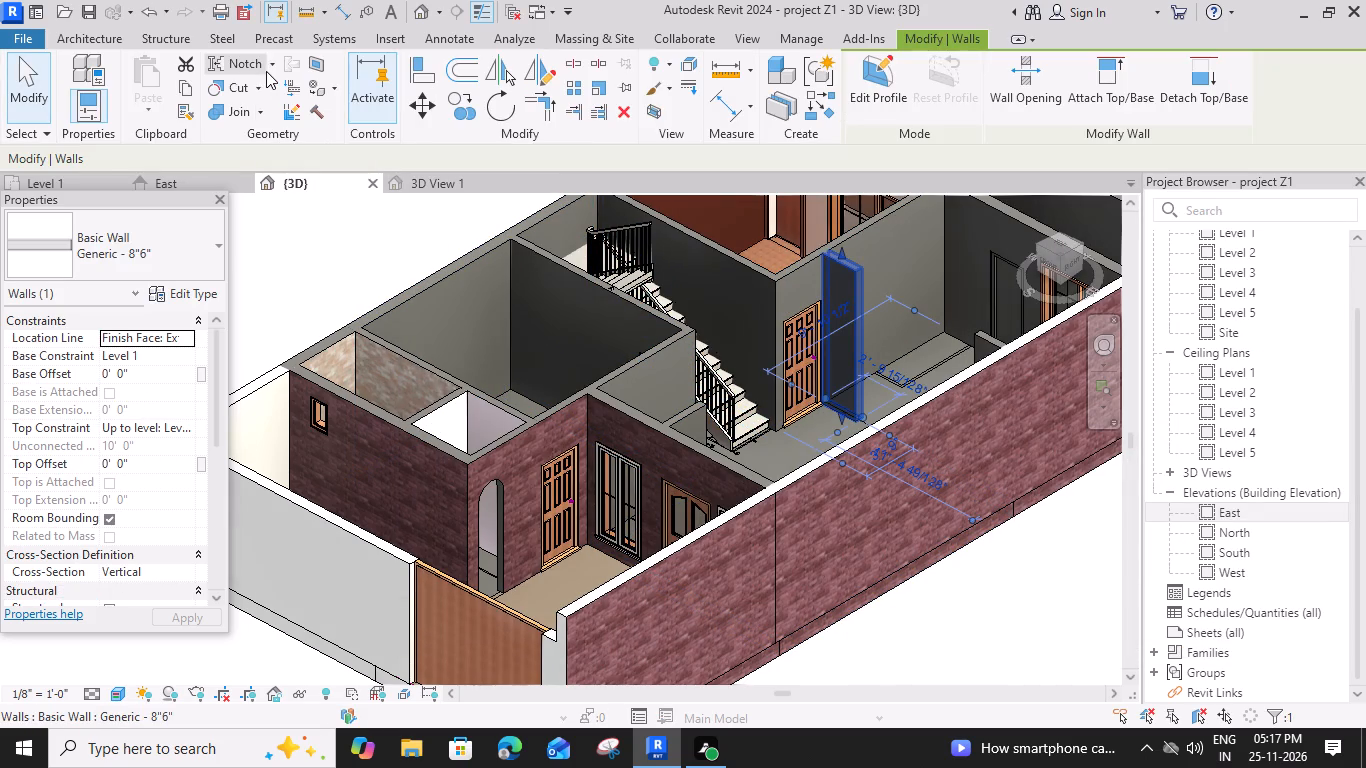
{"action": "left_click", "coordinate": [330, 92]}
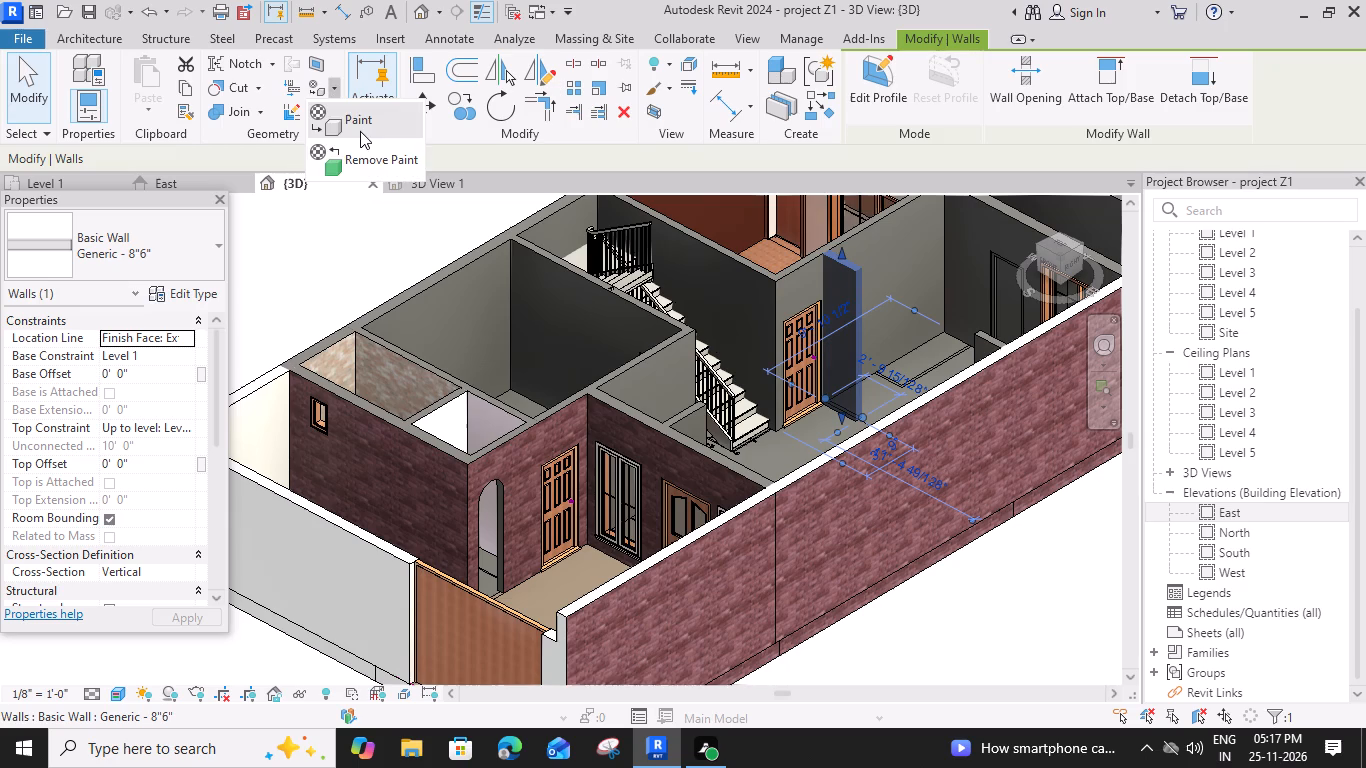
{"action": "left_click", "coordinate": [359, 124]}
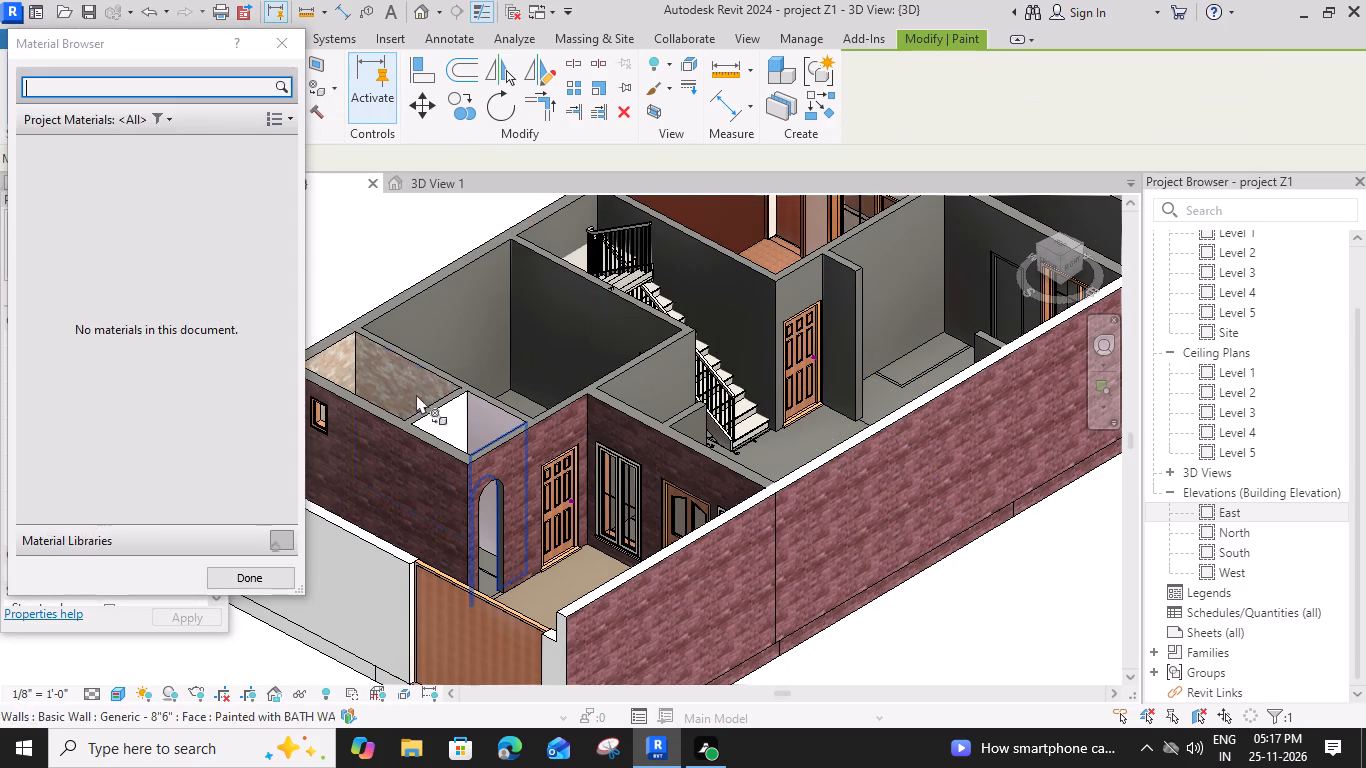
{"action": "left_click", "coordinate": [191, 88]}
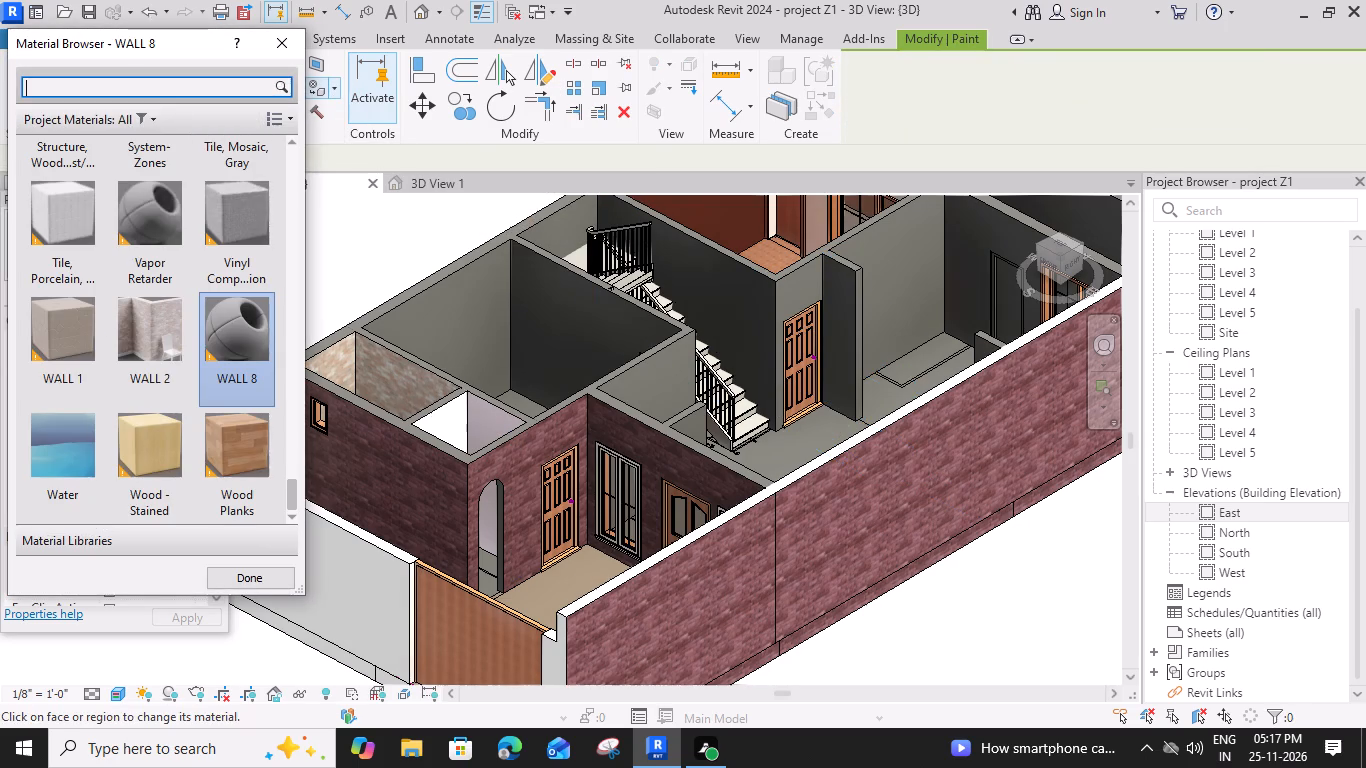
{"action": "type", "text": "FLOOR"}
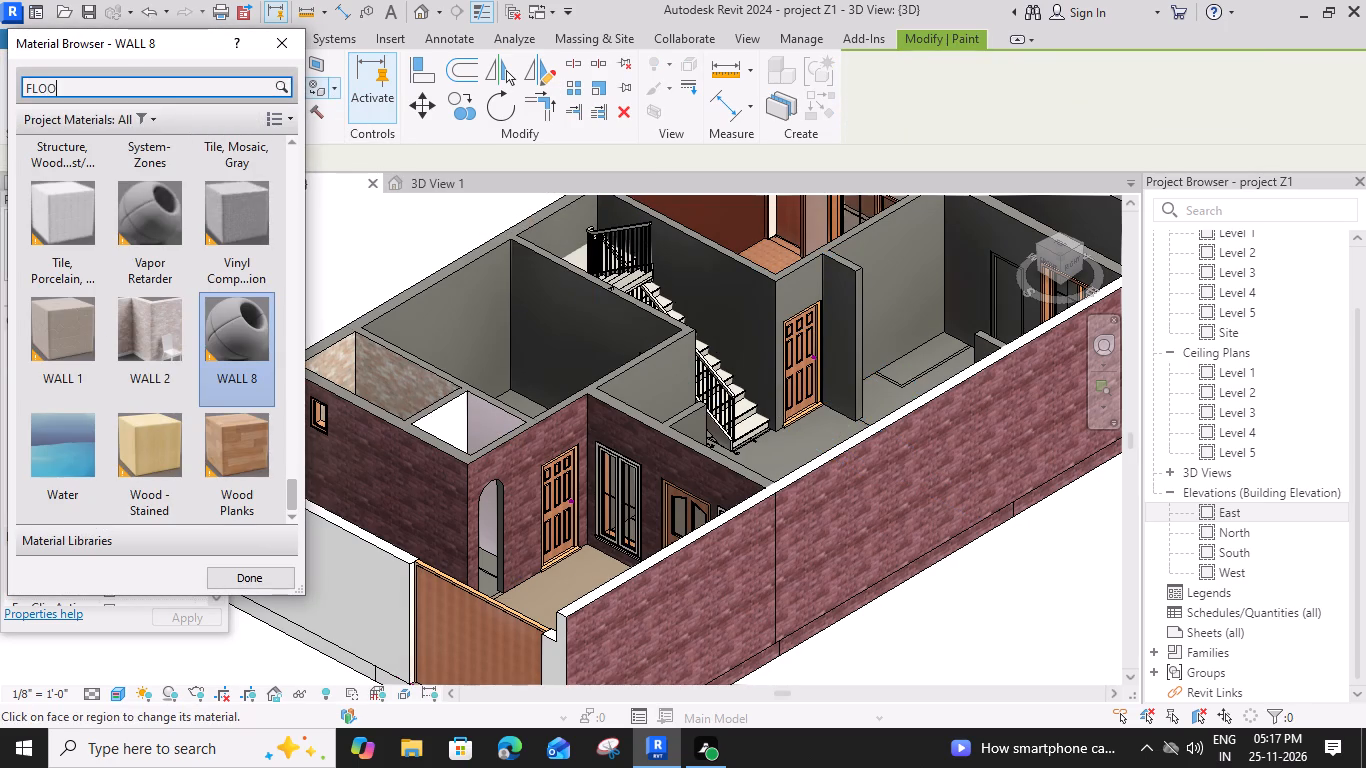
{"action": "key", "text": "space"}
{"action": "type", "text": "HALL"}
{"action": "left_click", "coordinate": [81, 218]}
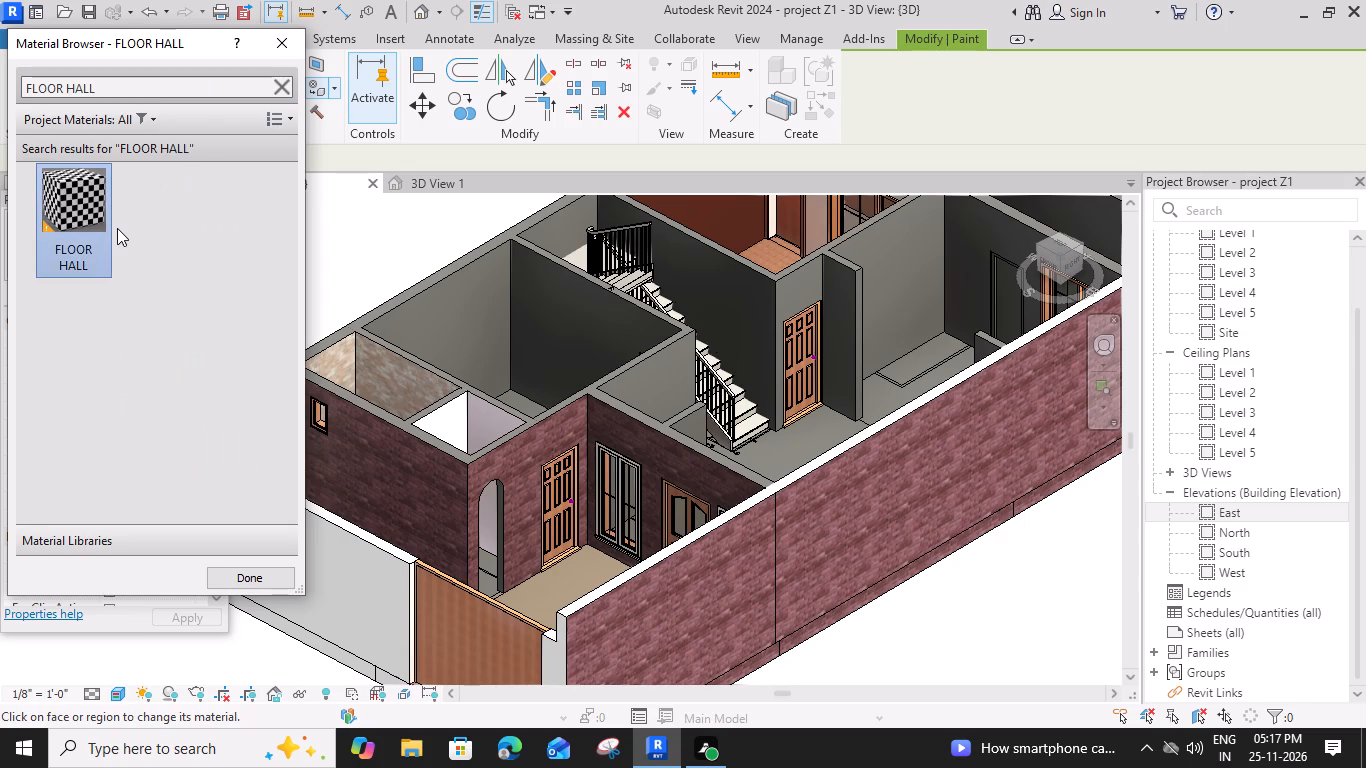
{"action": "left_click", "coordinate": [797, 410]}
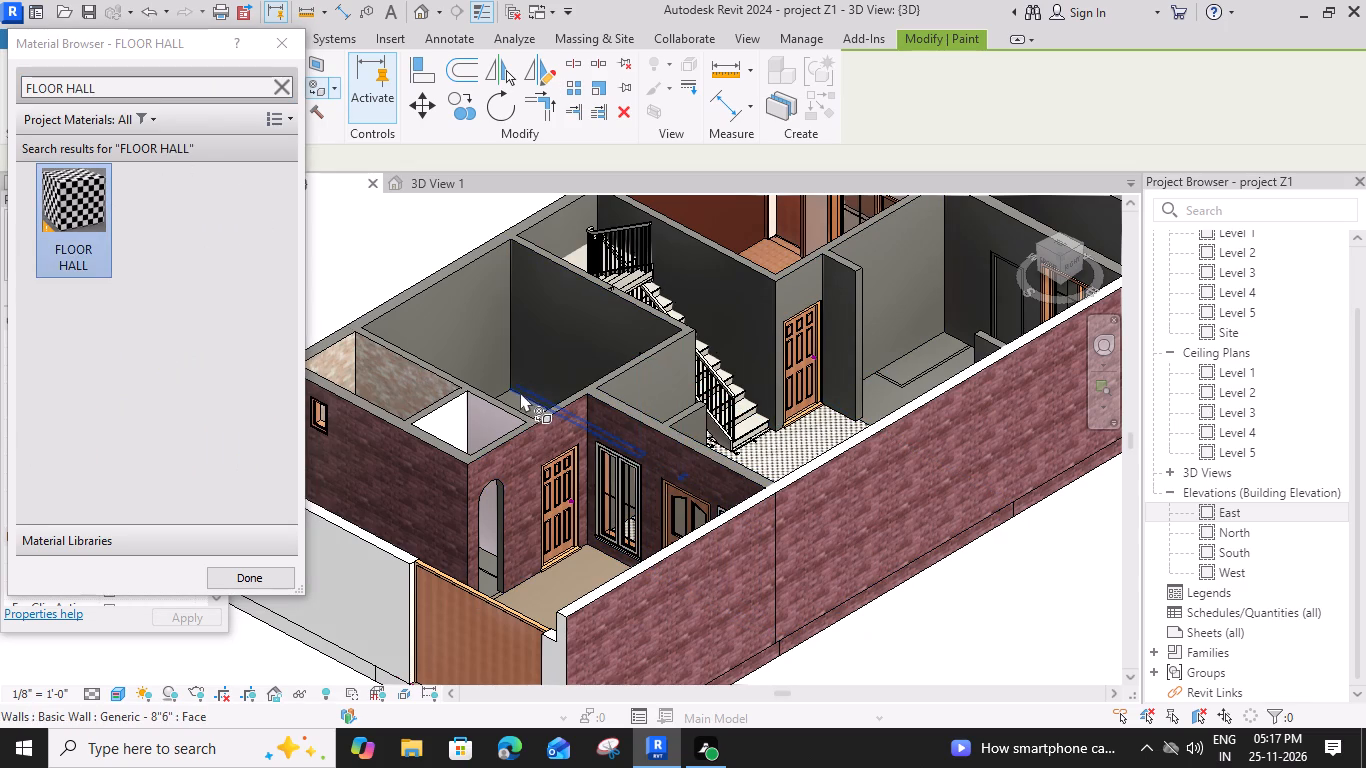
Paint the floors of the front room beside the bathroom and the red-walled room behind the staircase with FLOOR HALL, and finish painting.
{"action": "scroll", "coordinate": [763, 386], "scroll_direction": "down", "scroll_amount": 2}
{"action": "middle_click_drag", "start_coordinate": [760, 386], "coordinate": [731, 489], "text": "shift"}
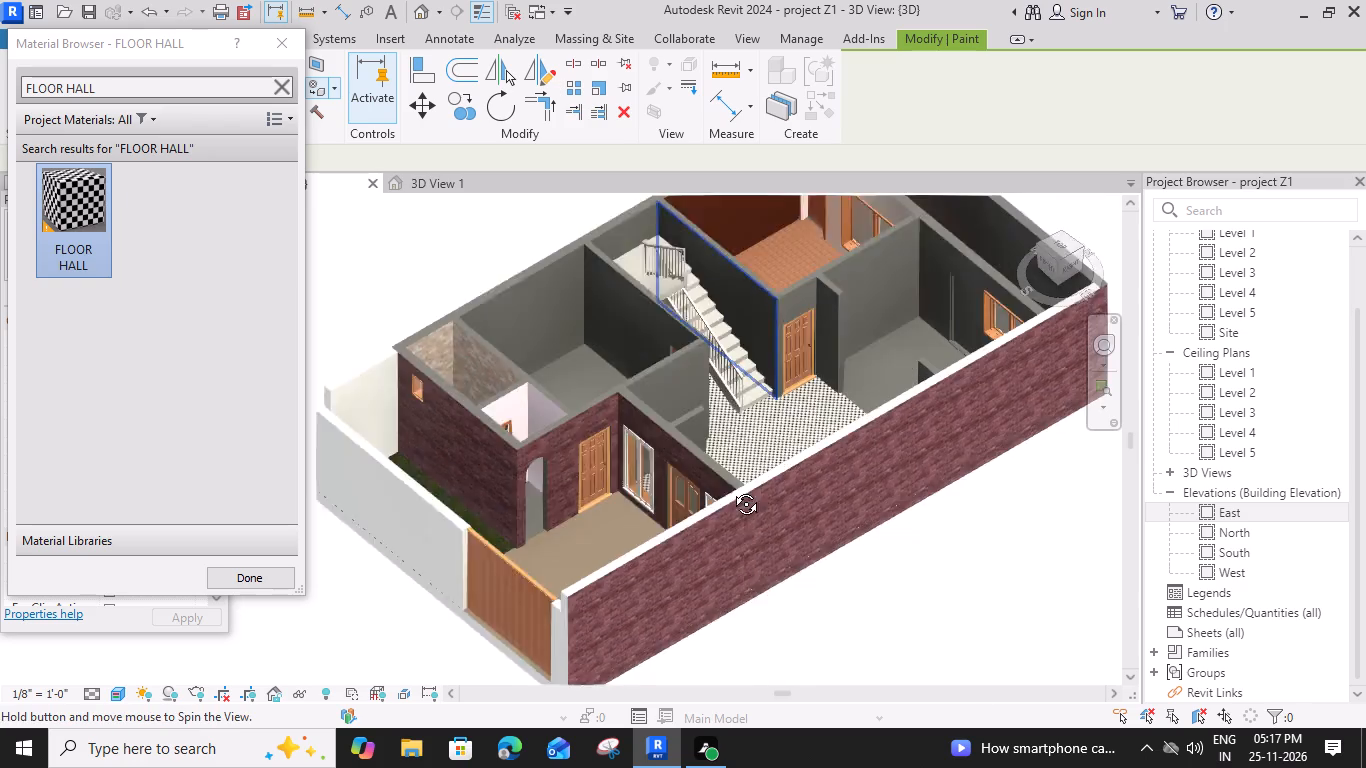
{"action": "middle_click_drag", "start_coordinate": [731, 489], "coordinate": [713, 537], "text": "shift"}
{"action": "left_click", "coordinate": [592, 310]}
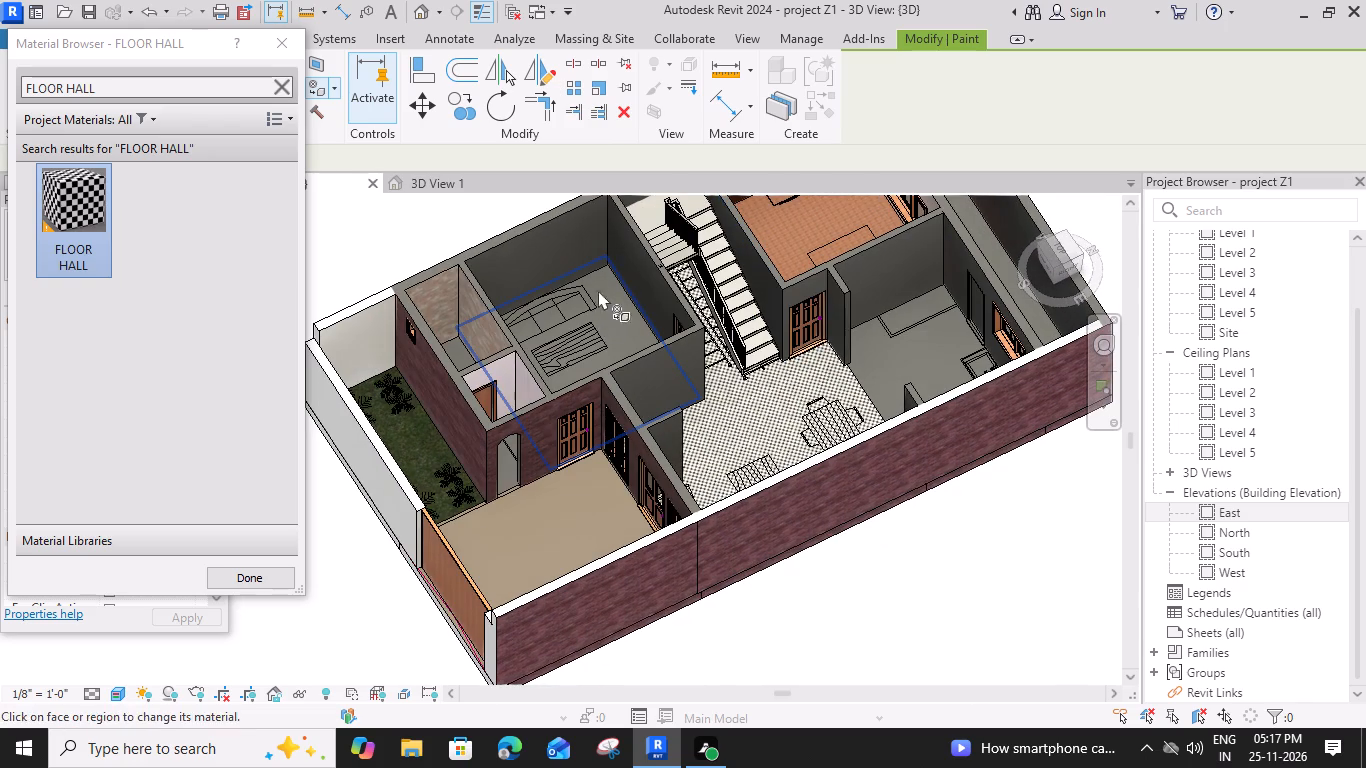
{"action": "left_click", "coordinate": [802, 223]}
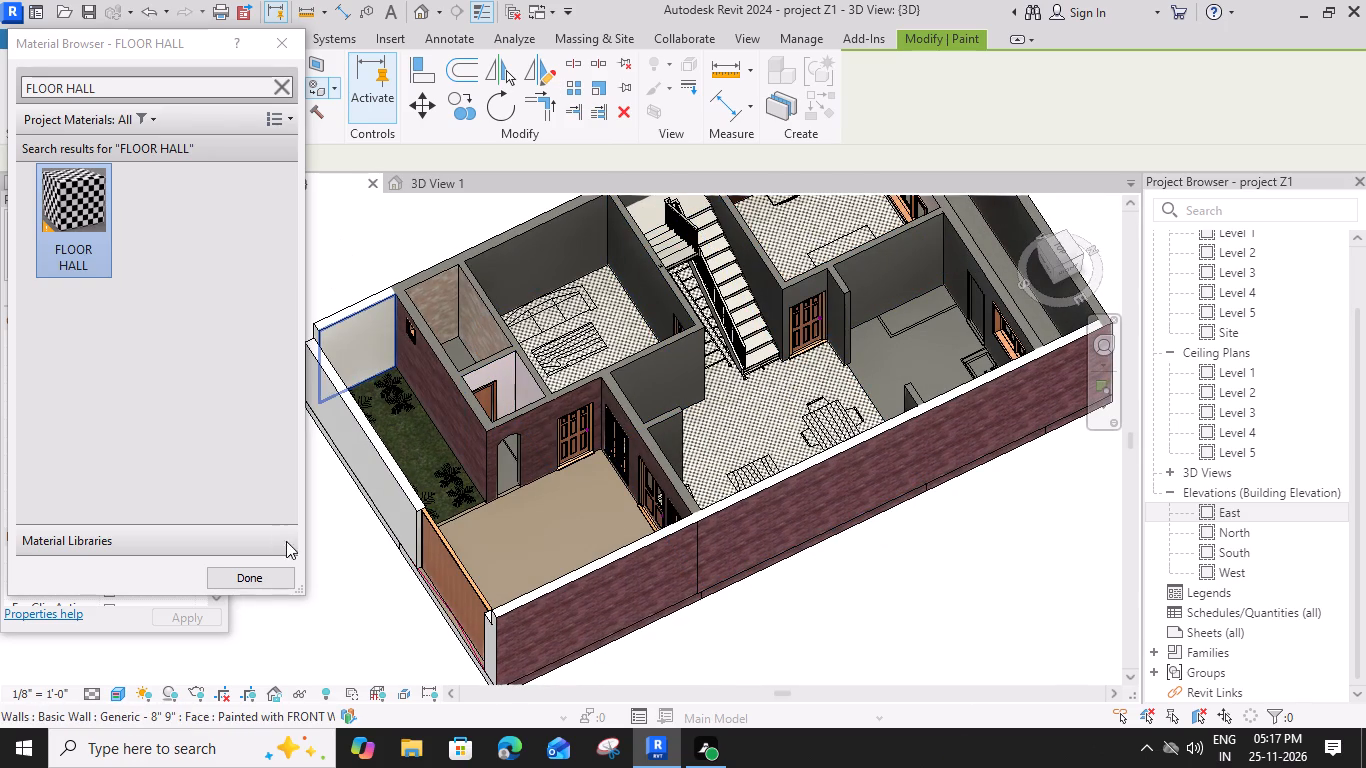
{"action": "left_click", "coordinate": [284, 580]}
Examine the checkered floors in the hall and adjoining rooms up close and from several angles.
{"action": "scroll", "coordinate": [797, 358], "scroll_direction": "up", "scroll_amount": 4}
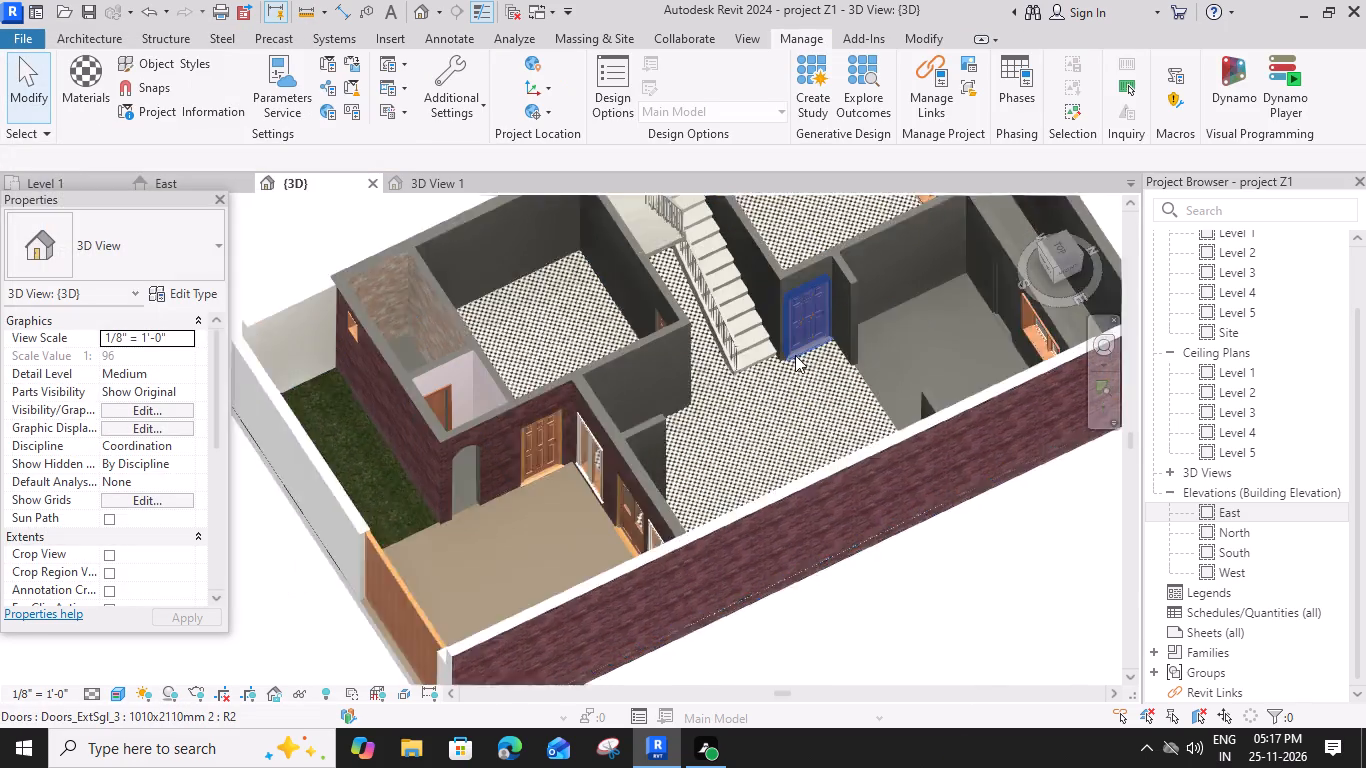
{"action": "scroll", "coordinate": [795, 355], "scroll_direction": "up", "scroll_amount": 6}
{"action": "scroll", "coordinate": [808, 381], "scroll_direction": "down", "scroll_amount": 4}
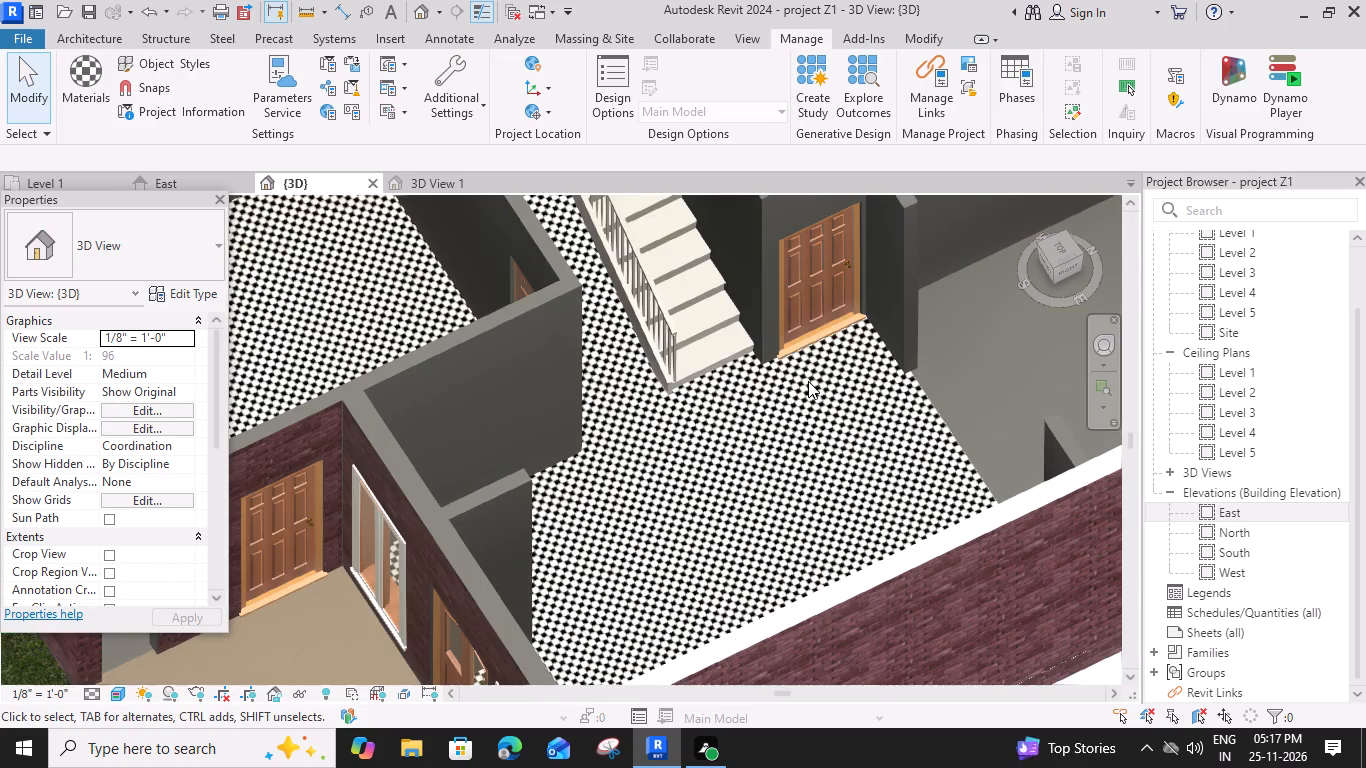
{"action": "scroll", "coordinate": [808, 381], "scroll_direction": "down", "scroll_amount": 2}
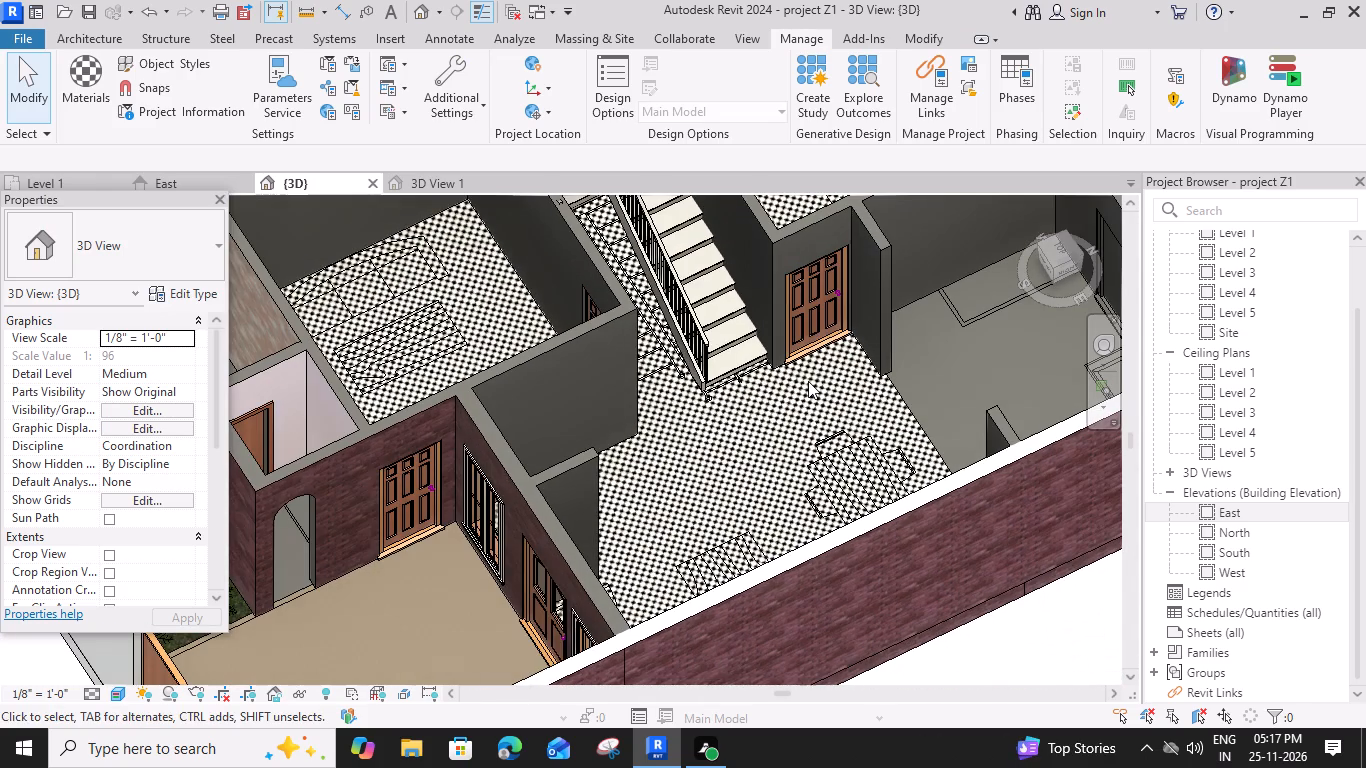
{"action": "scroll", "coordinate": [808, 381], "scroll_direction": "down", "scroll_amount": 2}
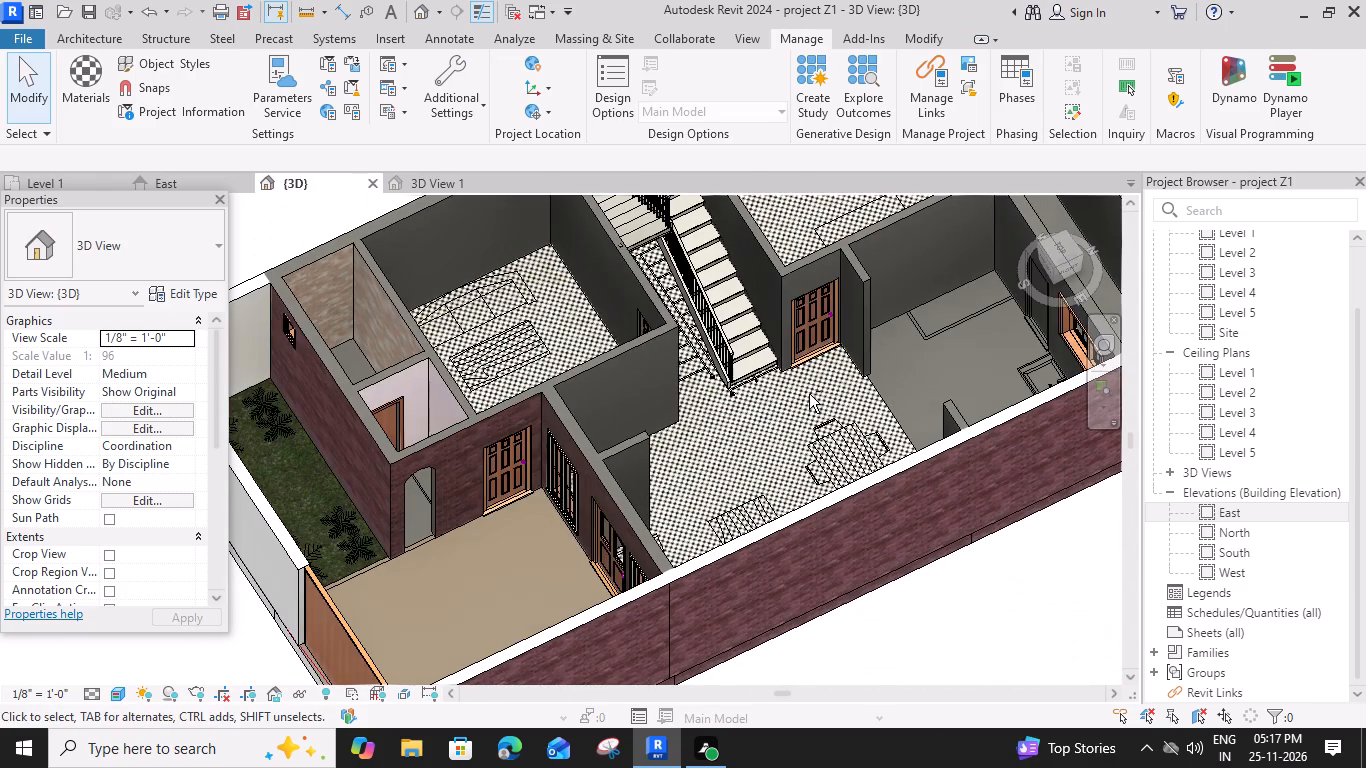
{"action": "middle_click_drag", "start_coordinate": [809, 394], "coordinate": [867, 252], "text": "shift"}
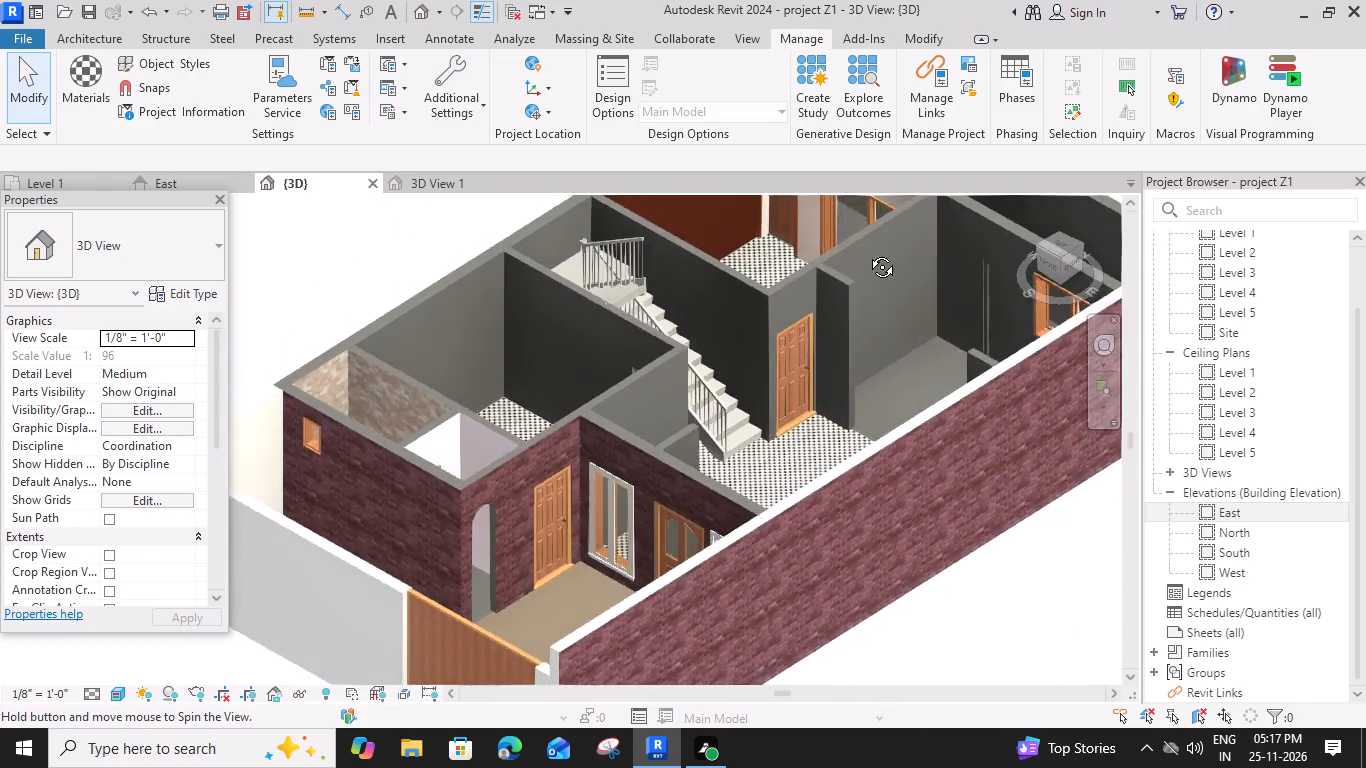
{"action": "middle_click_drag", "start_coordinate": [867, 252], "coordinate": [952, 241], "text": "shift"}
{"action": "scroll", "coordinate": [891, 367], "scroll_direction": "down", "scroll_amount": 2}
{"action": "middle_click_drag", "start_coordinate": [858, 382], "coordinate": [831, 382]}
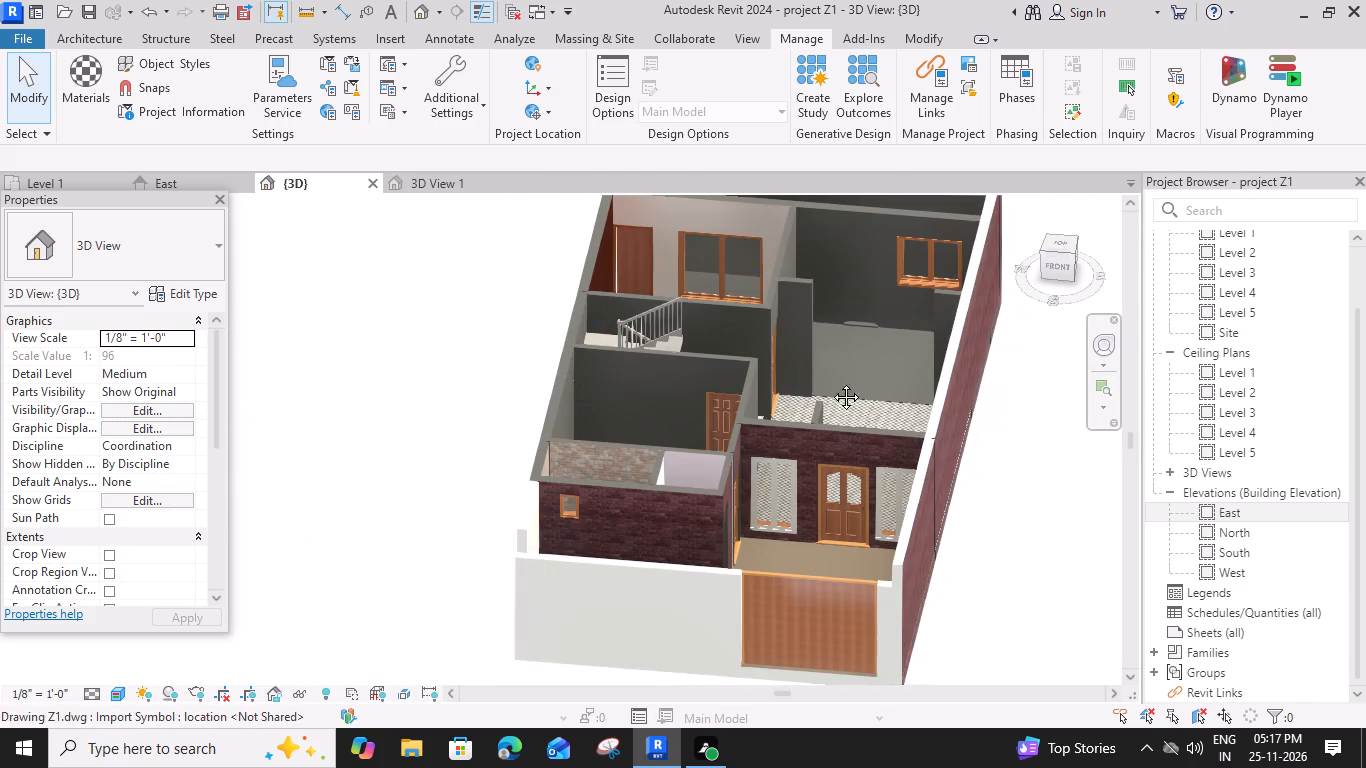
{"action": "middle_click_drag", "start_coordinate": [831, 382], "coordinate": [734, 368]}
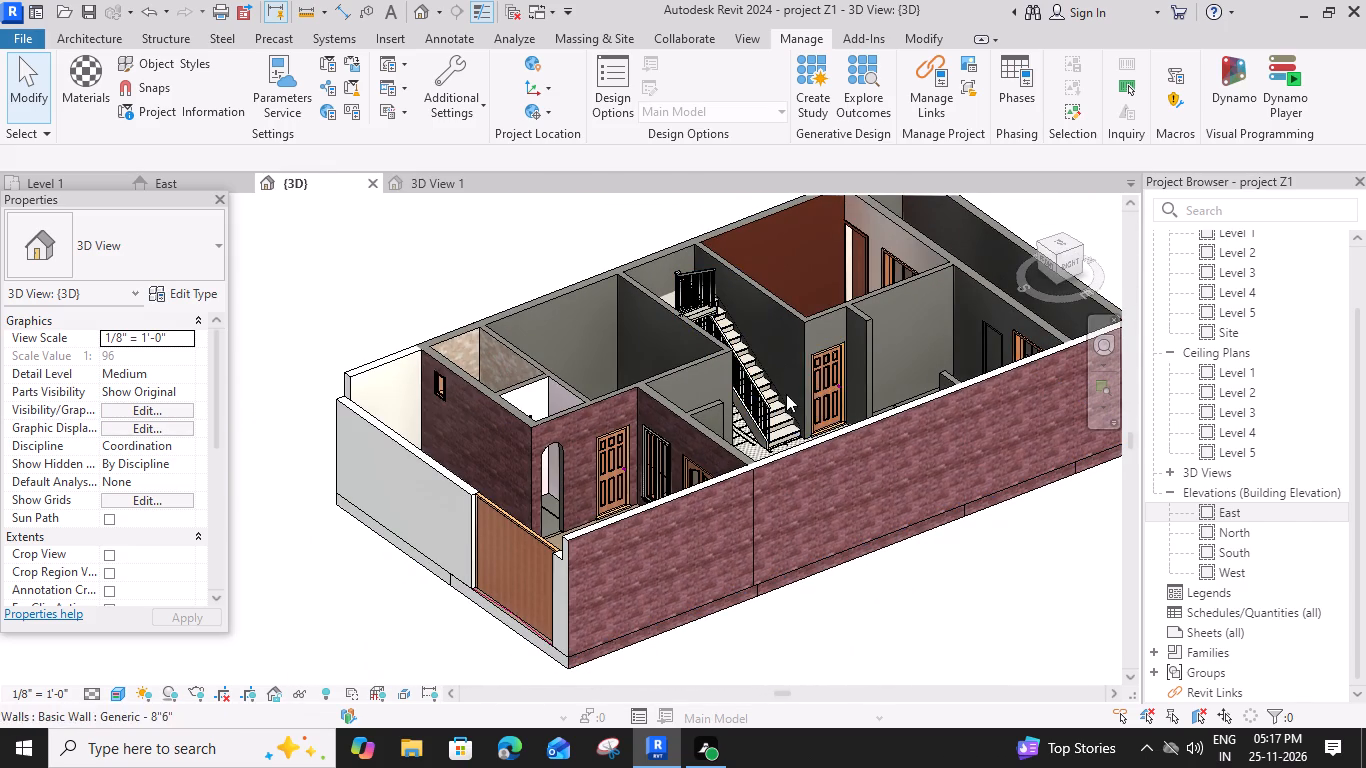
{"action": "middle_click_drag", "start_coordinate": [798, 381], "coordinate": [729, 422]}
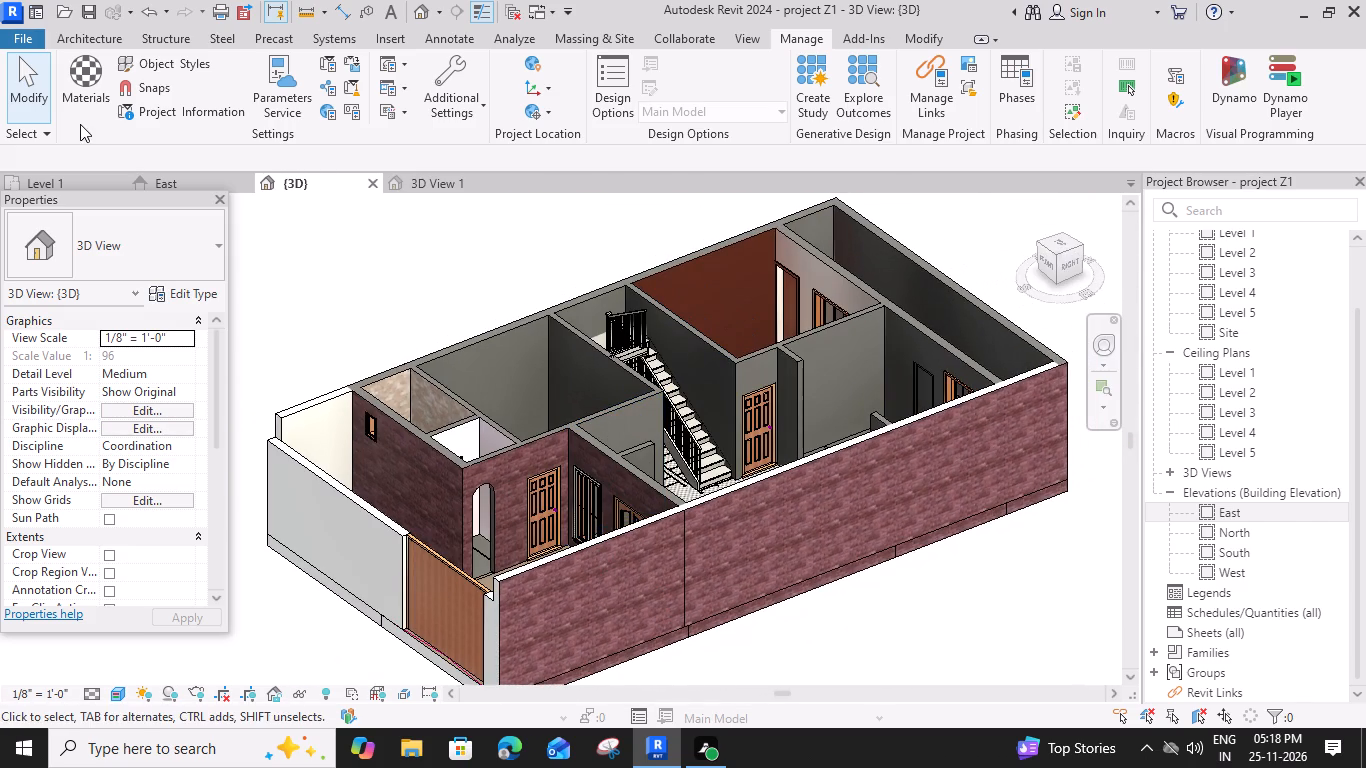
Create a new project material and name it WALL HALL.
{"action": "left_click", "coordinate": [76, 87]}
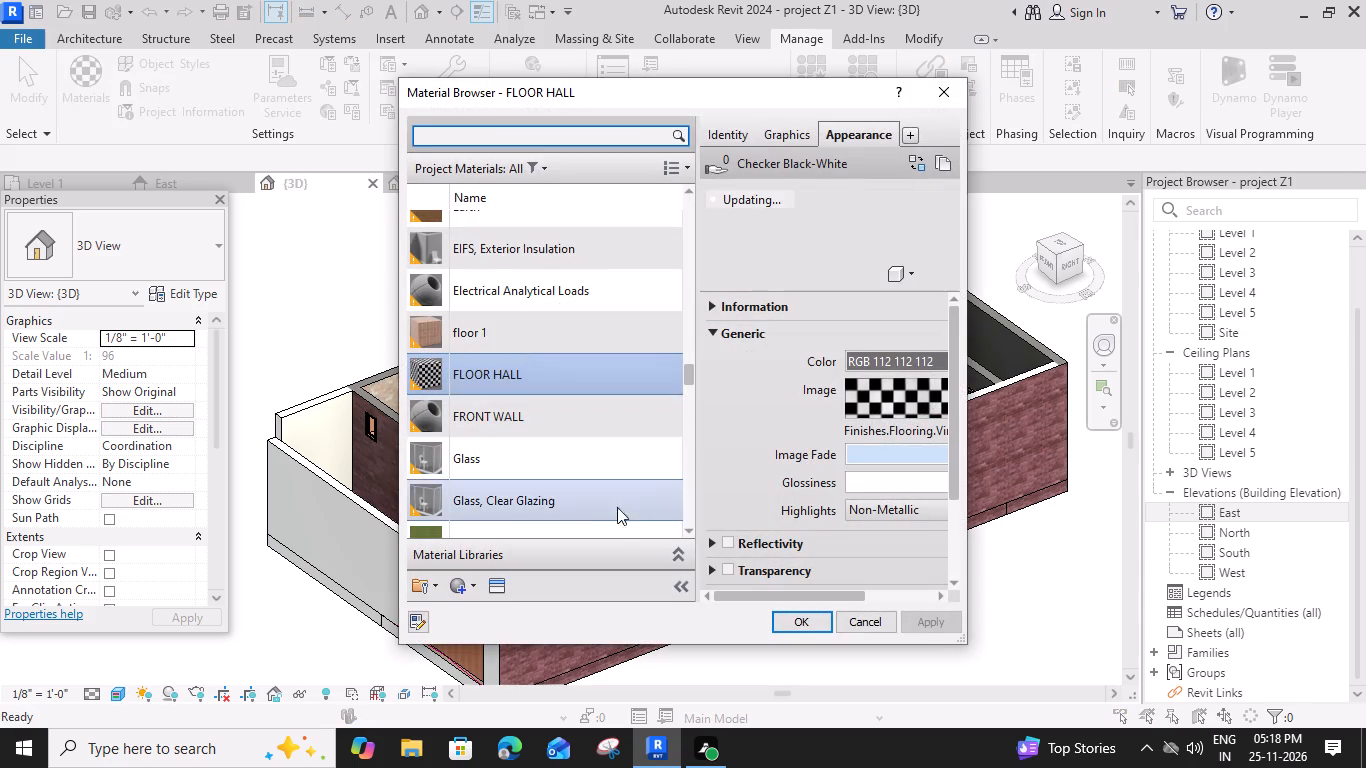
{"action": "left_click", "coordinate": [474, 581]}
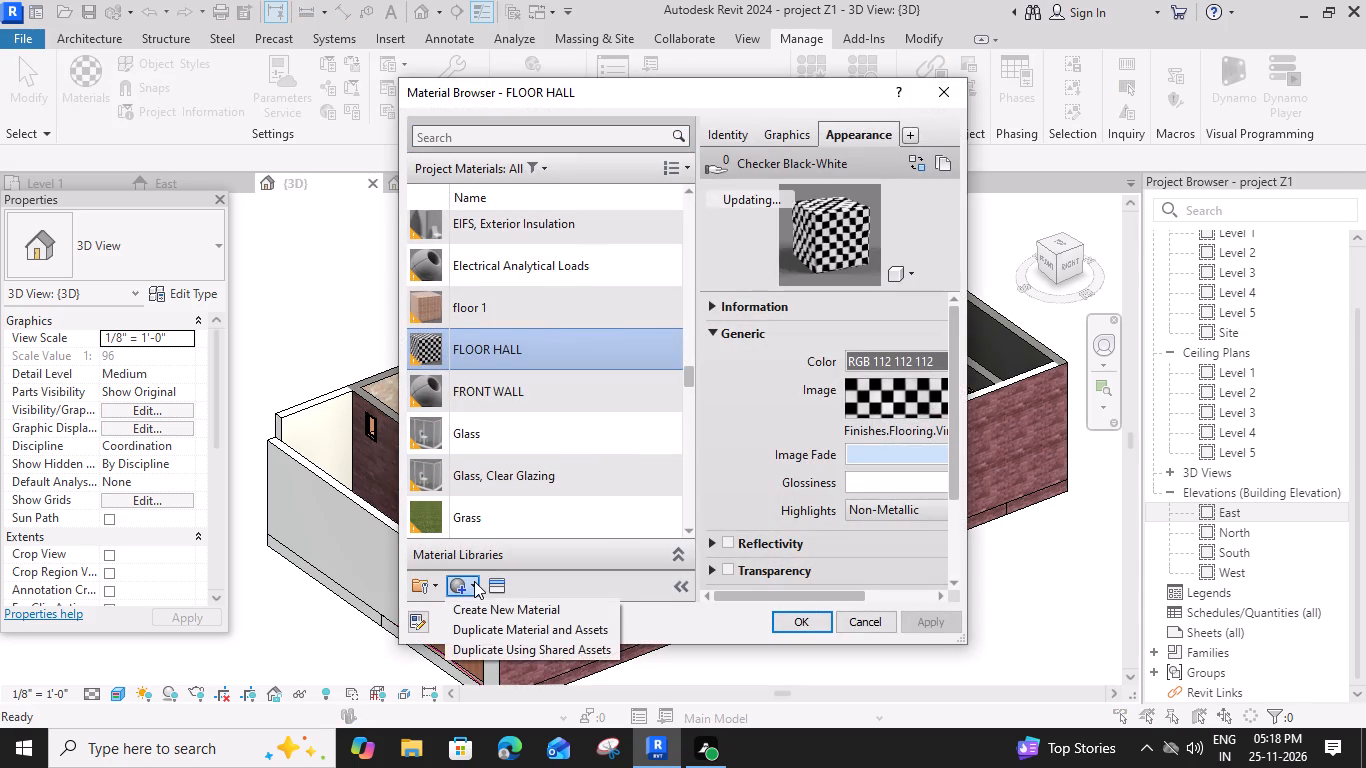
{"action": "left_click", "coordinate": [484, 609]}
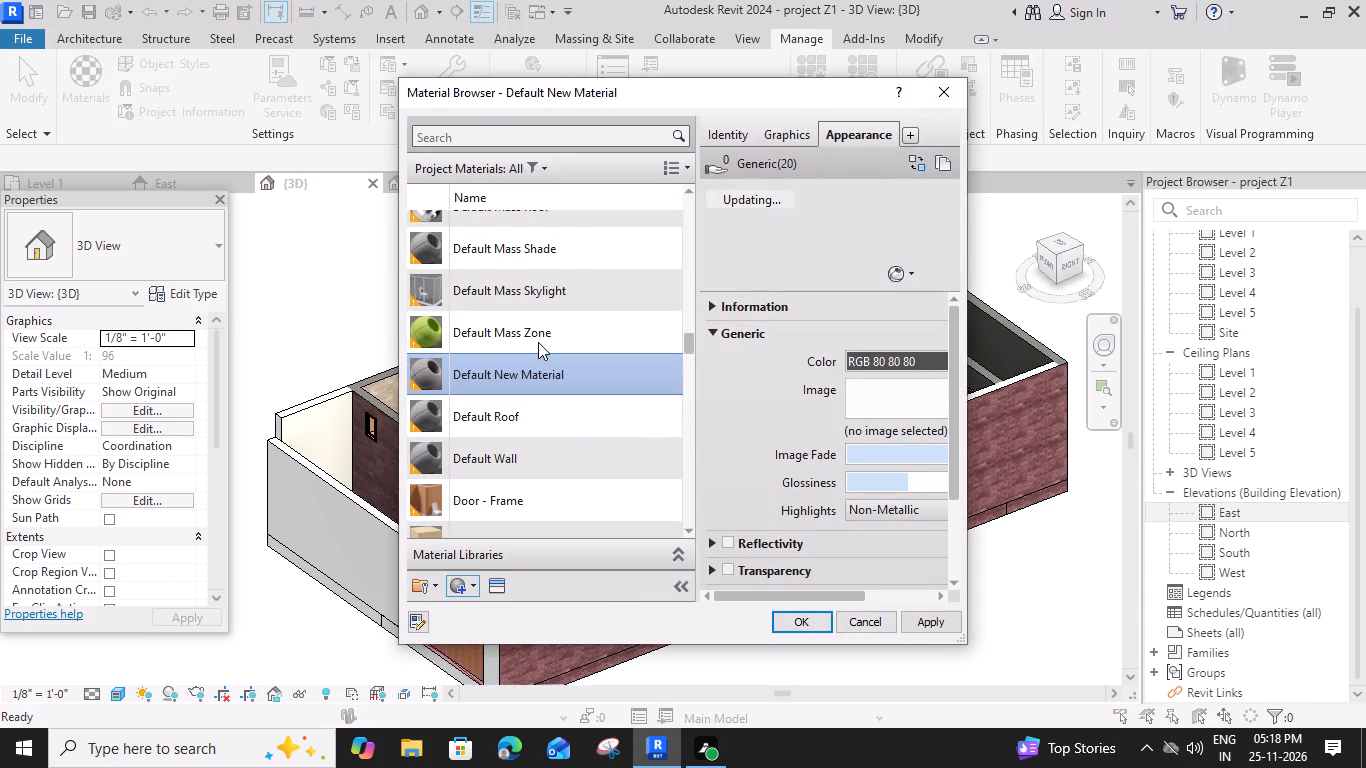
{"action": "right_click", "coordinate": [553, 371]}
{"action": "left_click", "coordinate": [604, 452]}
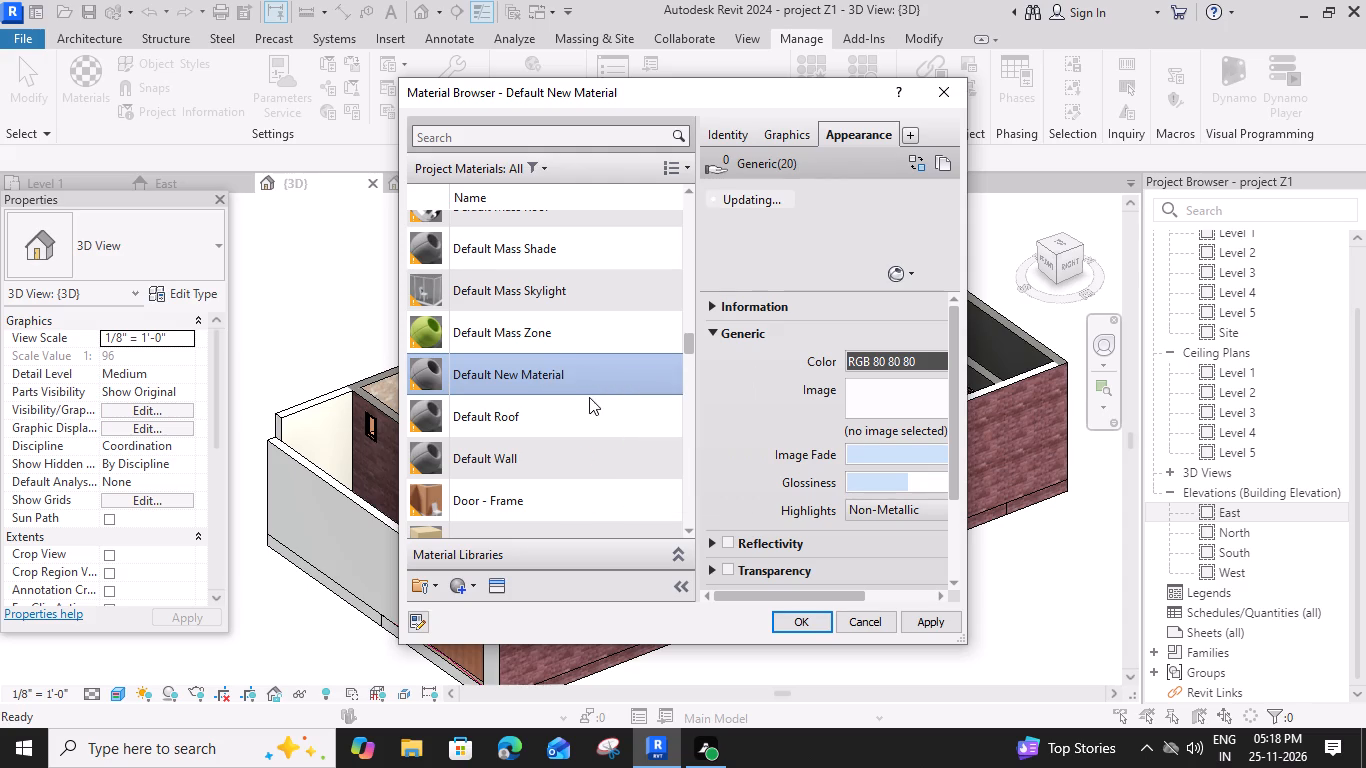
{"action": "type", "text": "FL"}
{"action": "key", "text": "BackSpace"}
{"action": "key", "text": "BackSpace"}
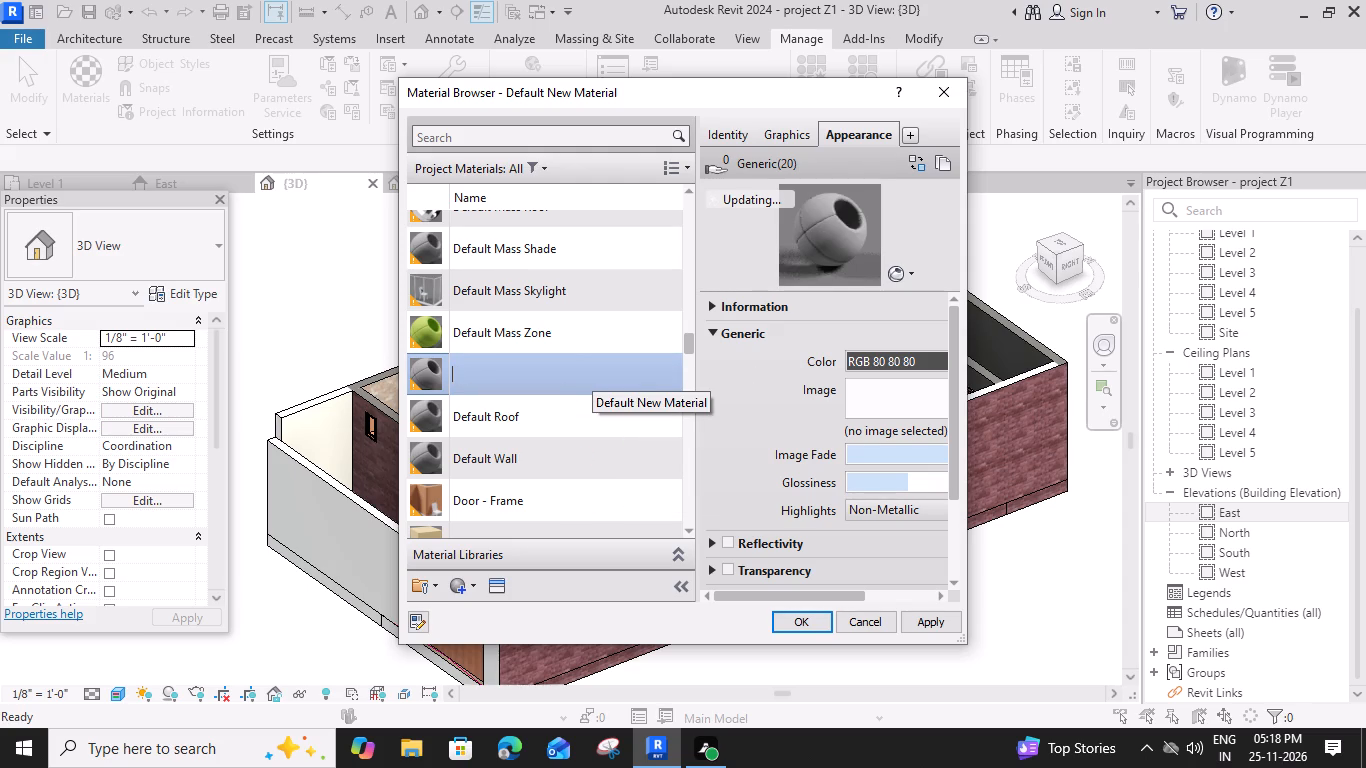
{"action": "type", "text": "WALL HALL"}
Browse the appearance asset library for a suitable finish for the WALL HALL material, including the wallpaper, wall texture and velvet assets.
{"action": "left_click", "coordinate": [502, 588]}
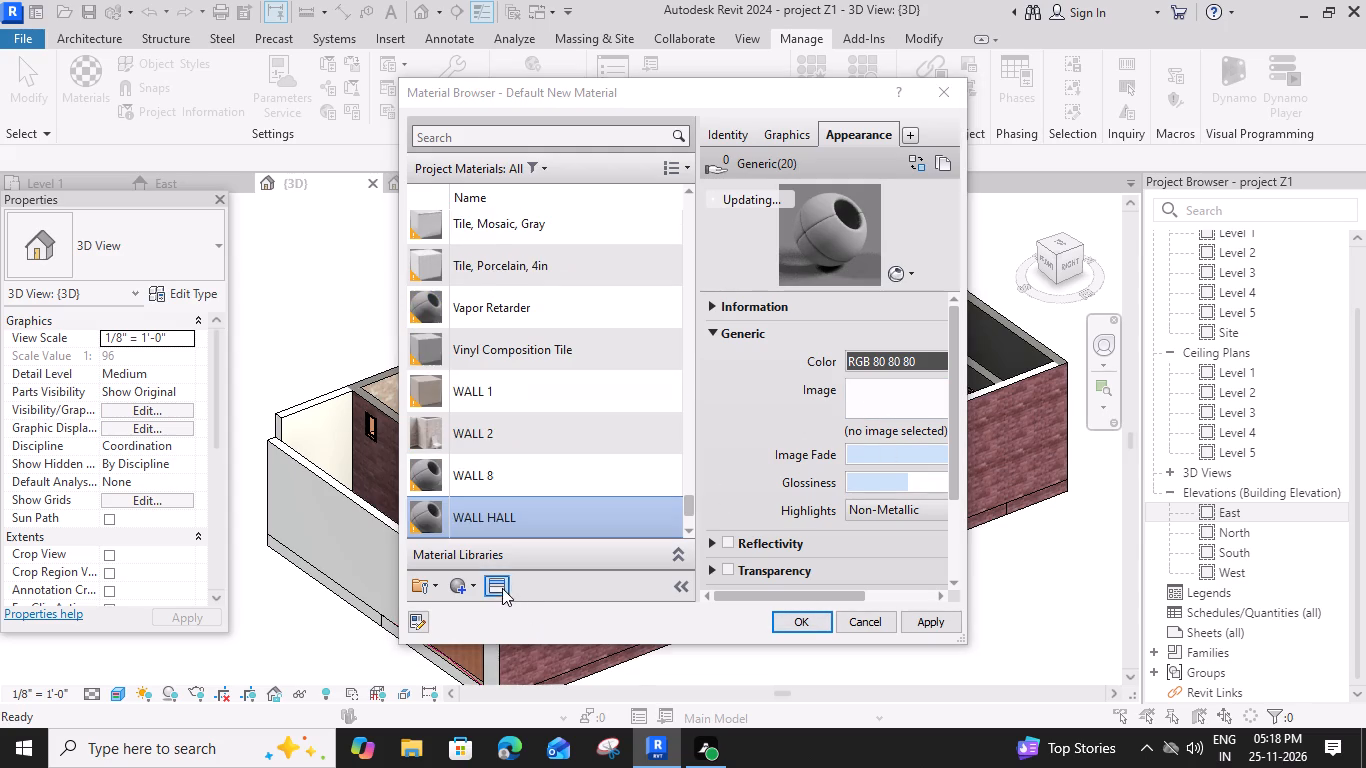
{"action": "scroll", "coordinate": [1193, 368], "scroll_direction": "down", "scroll_amount": 3}
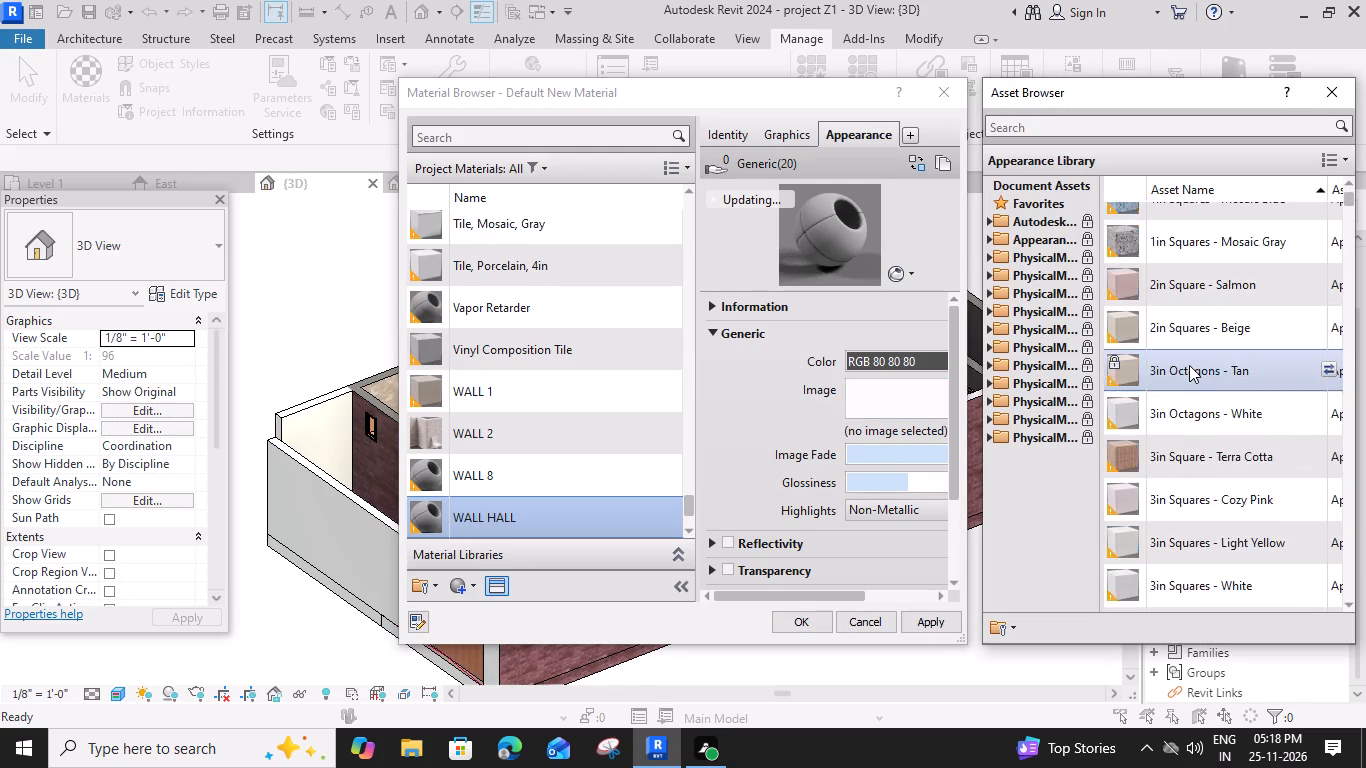
{"action": "scroll", "coordinate": [1189, 365], "scroll_direction": "down", "scroll_amount": 12}
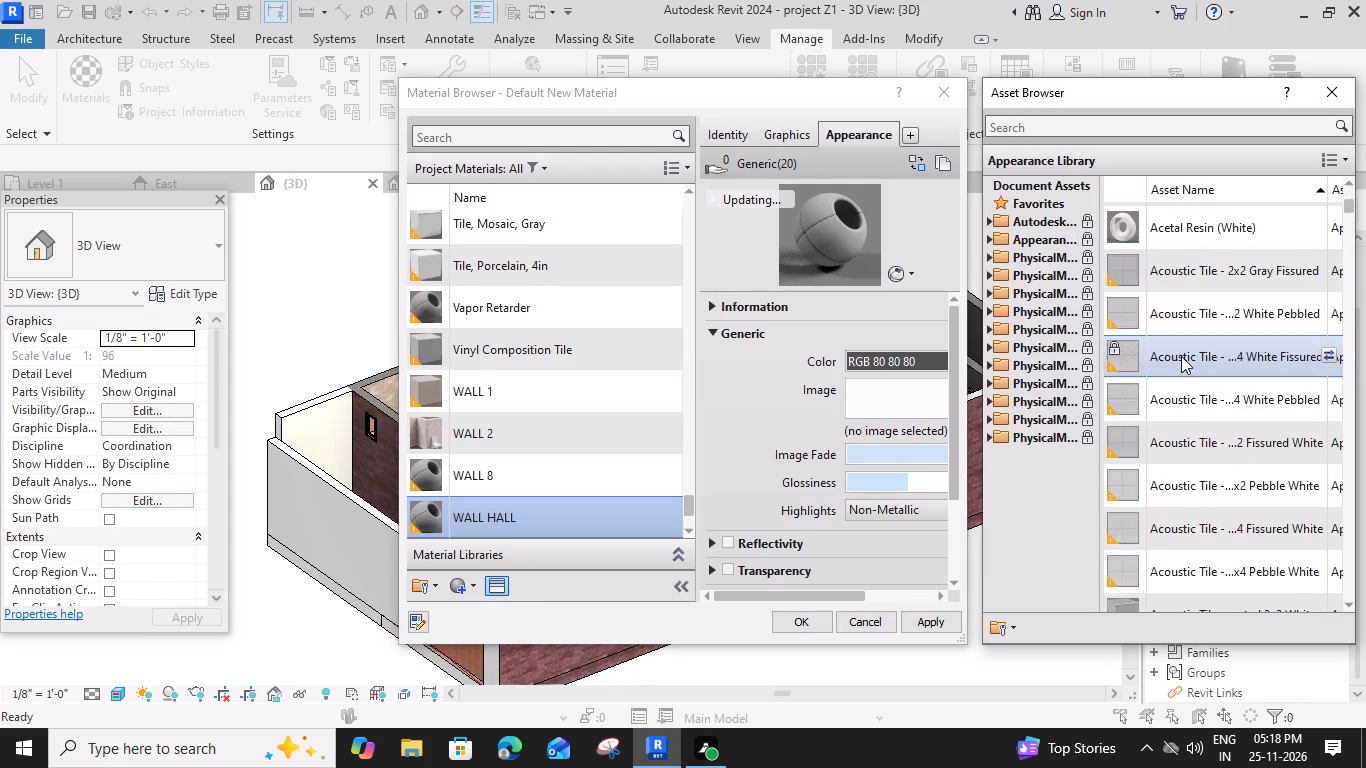
{"action": "scroll", "coordinate": [1181, 356], "scroll_direction": "down", "scroll_amount": 9}
{"action": "scroll", "coordinate": [1181, 356], "scroll_direction": "up", "scroll_amount": 3}
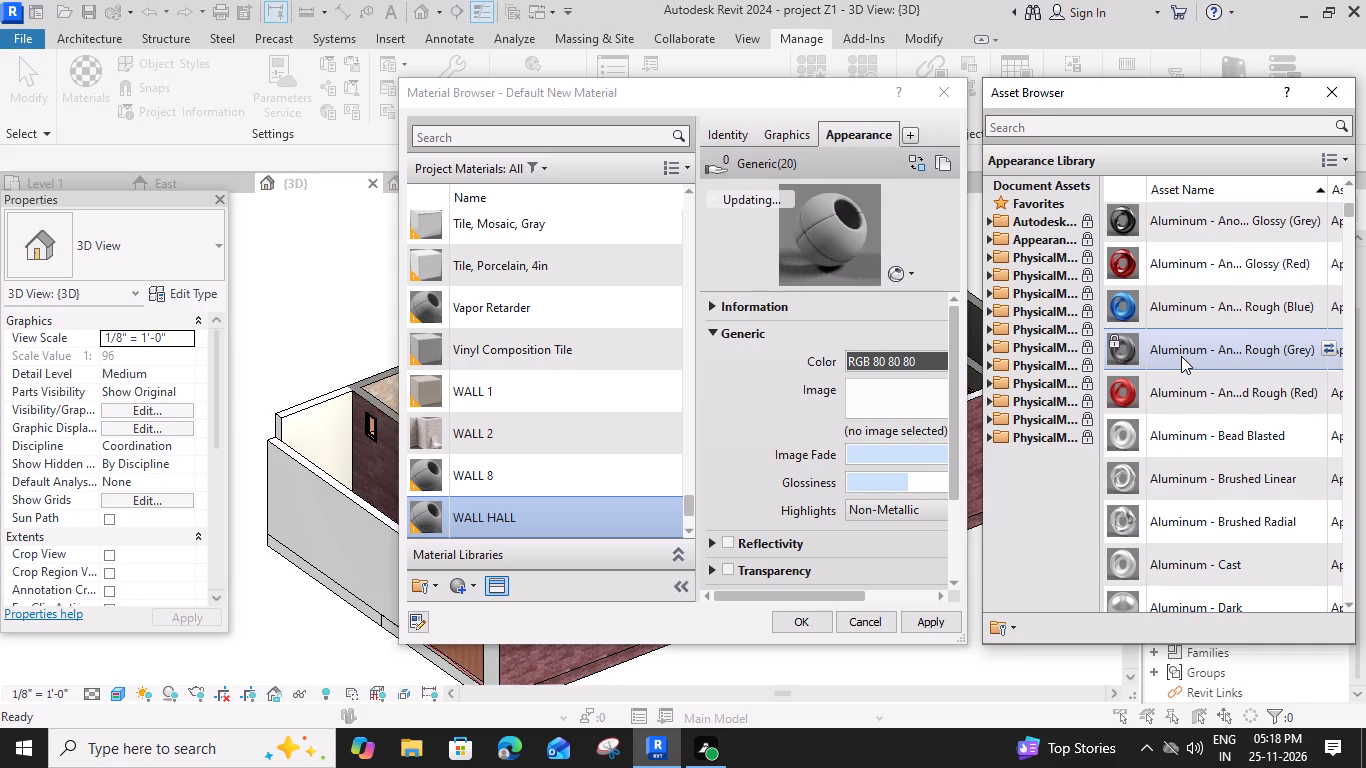
{"action": "scroll", "coordinate": [1181, 356], "scroll_direction": "down", "scroll_amount": 9}
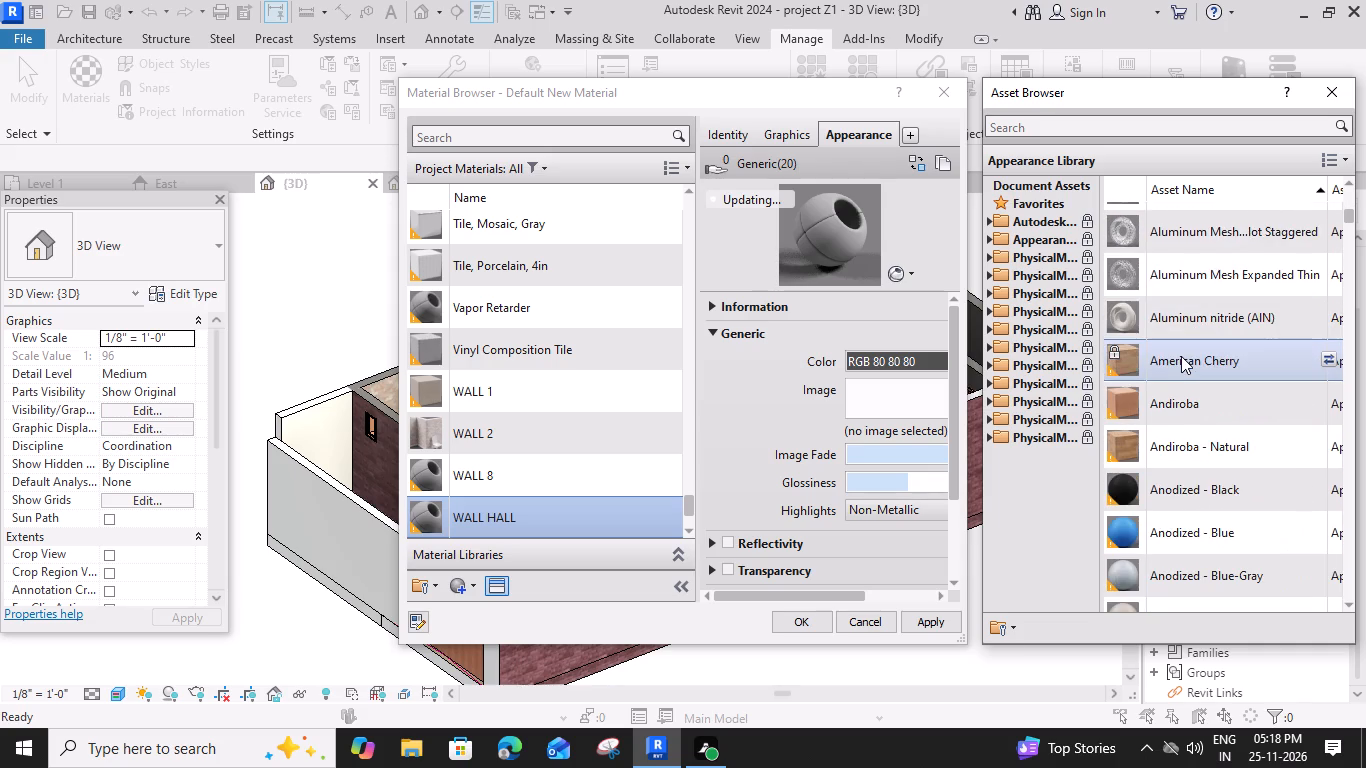
{"action": "scroll", "coordinate": [1181, 356], "scroll_direction": "down", "scroll_amount": 8}
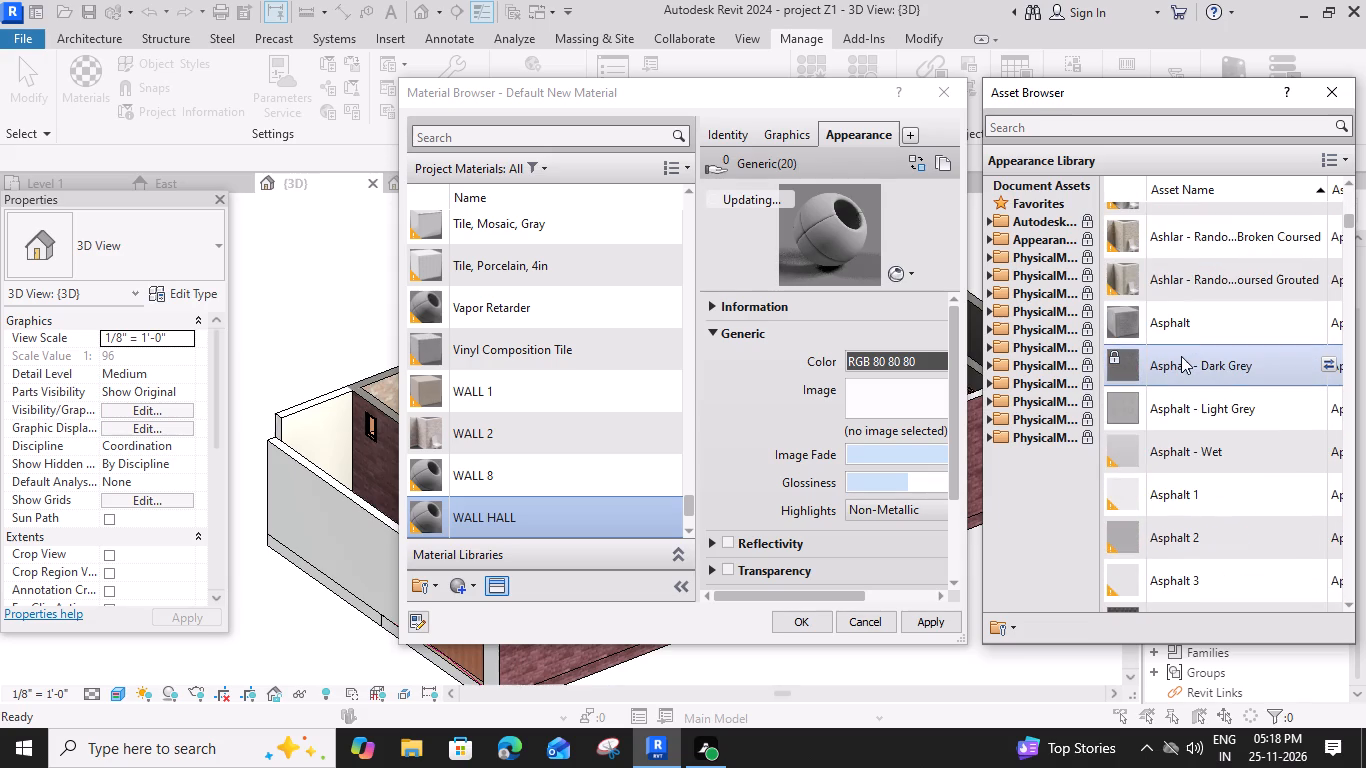
{"action": "scroll", "coordinate": [1181, 356], "scroll_direction": "down", "scroll_amount": 6}
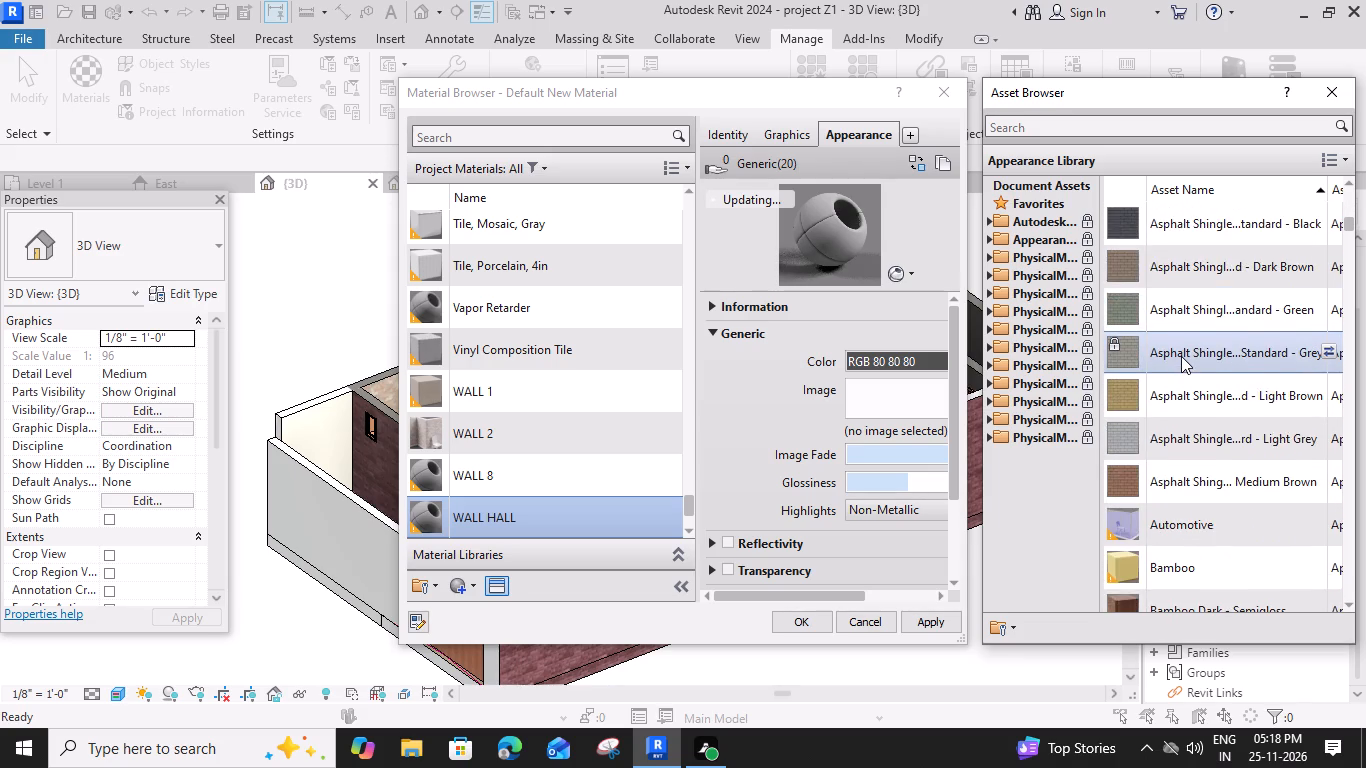
{"action": "scroll", "coordinate": [1181, 356], "scroll_direction": "down", "scroll_amount": 12}
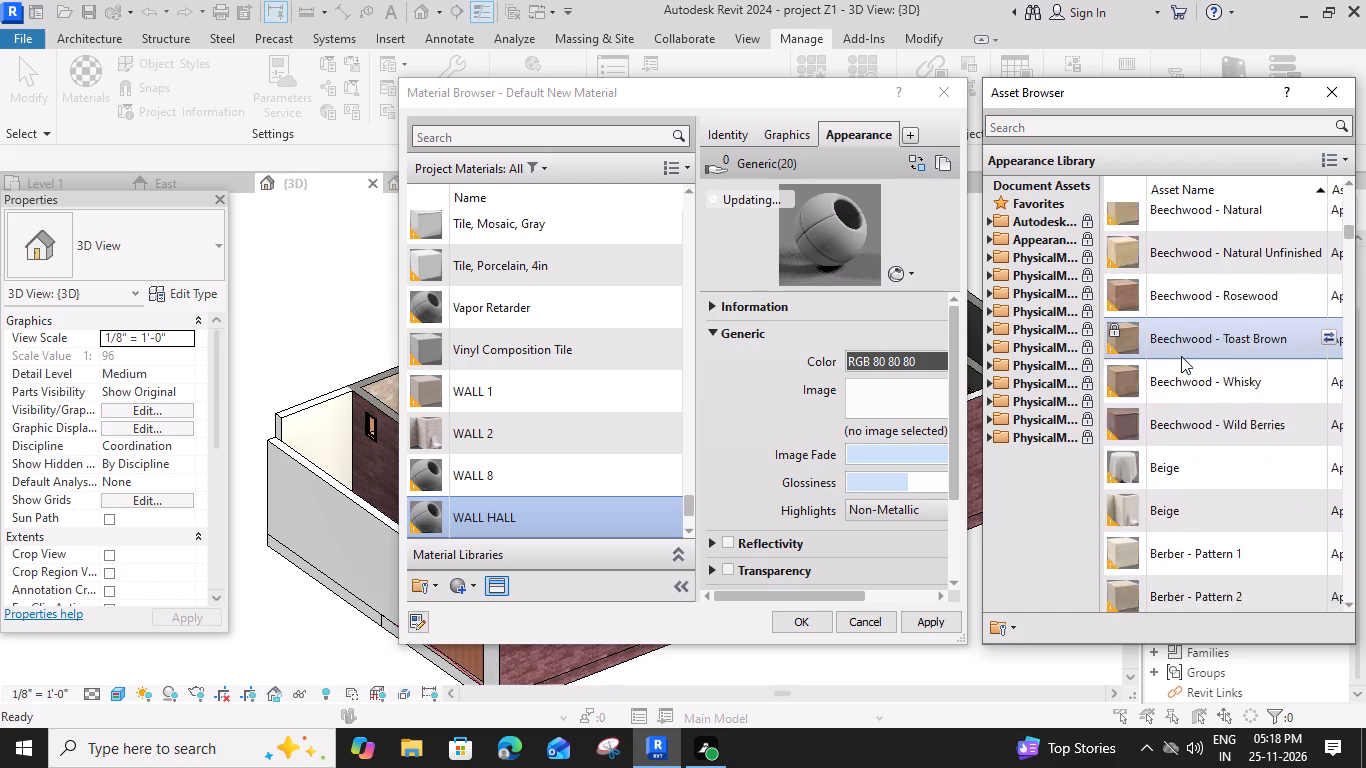
{"action": "left_click_drag", "start_coordinate": [1348, 231], "coordinate": [1355, 547]}
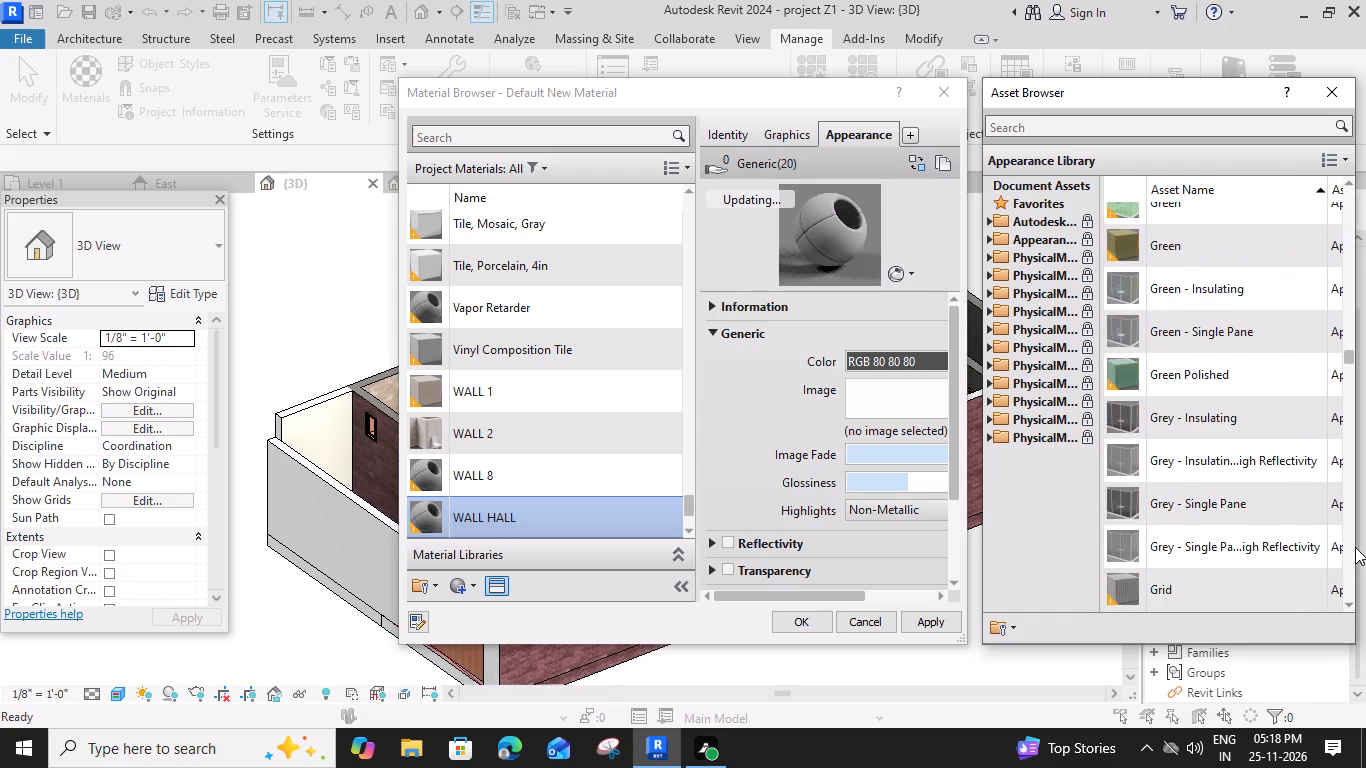
{"action": "left_click_drag", "start_coordinate": [1355, 547], "coordinate": [1356, 658]}
{"action": "scroll", "coordinate": [1326, 556], "scroll_direction": "down", "scroll_amount": 2}
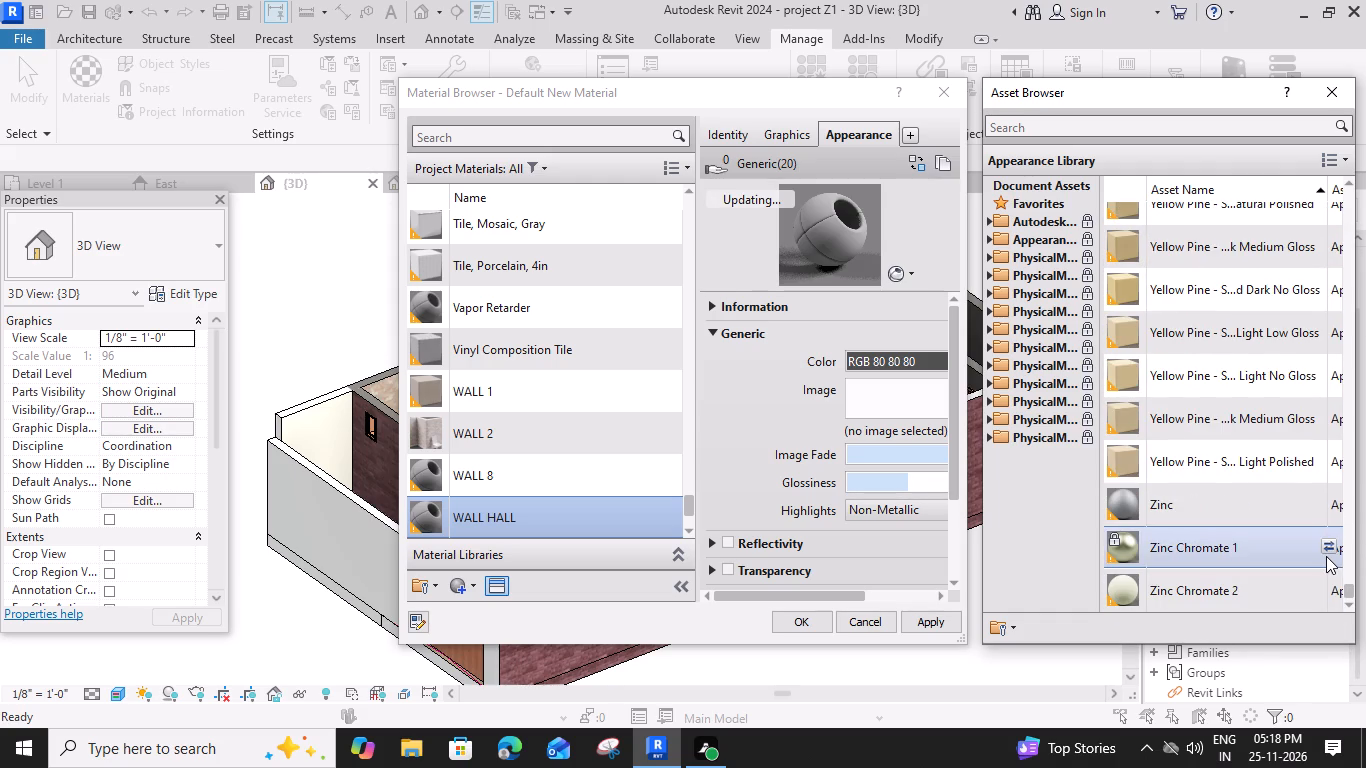
{"action": "scroll", "coordinate": [1175, 466], "scroll_direction": "up", "scroll_amount": 5}
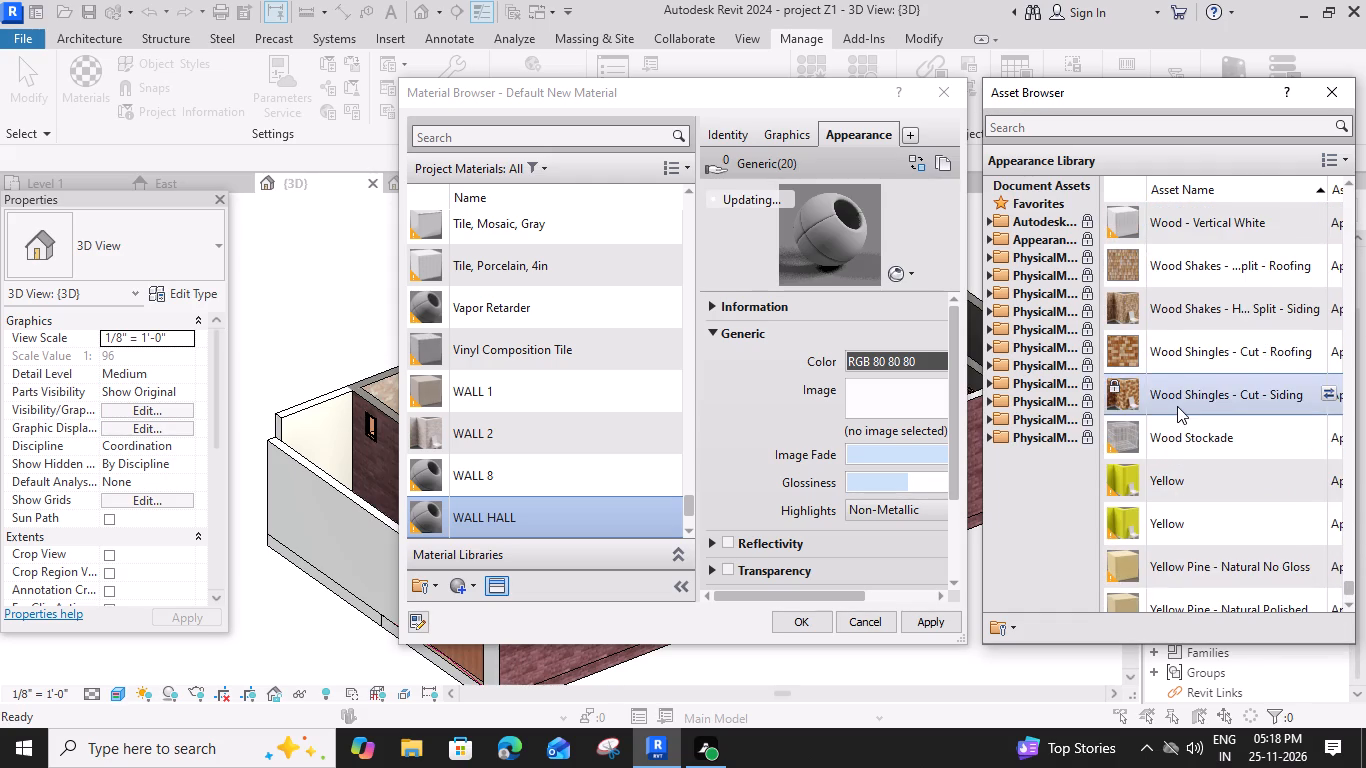
{"action": "scroll", "coordinate": [1177, 406], "scroll_direction": "up", "scroll_amount": 3}
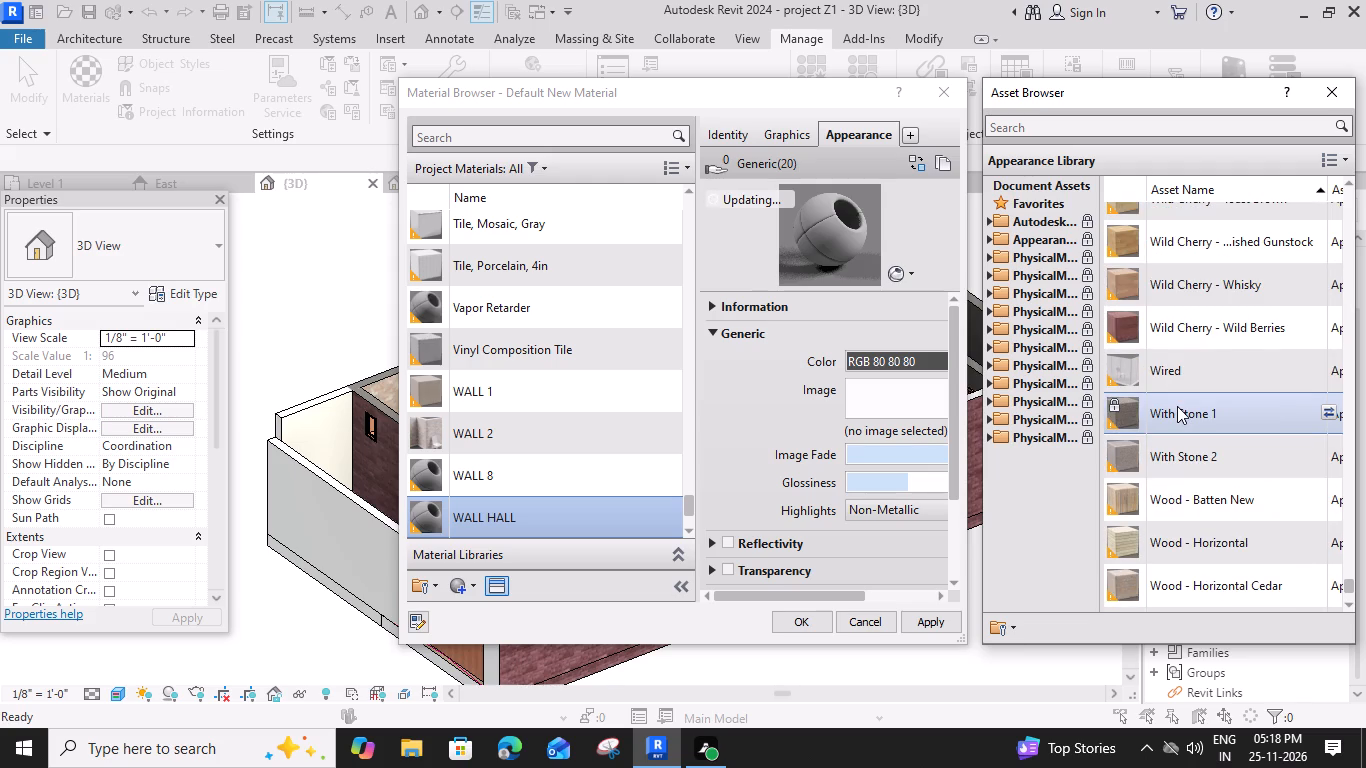
{"action": "scroll", "coordinate": [1186, 423], "scroll_direction": "up", "scroll_amount": 5}
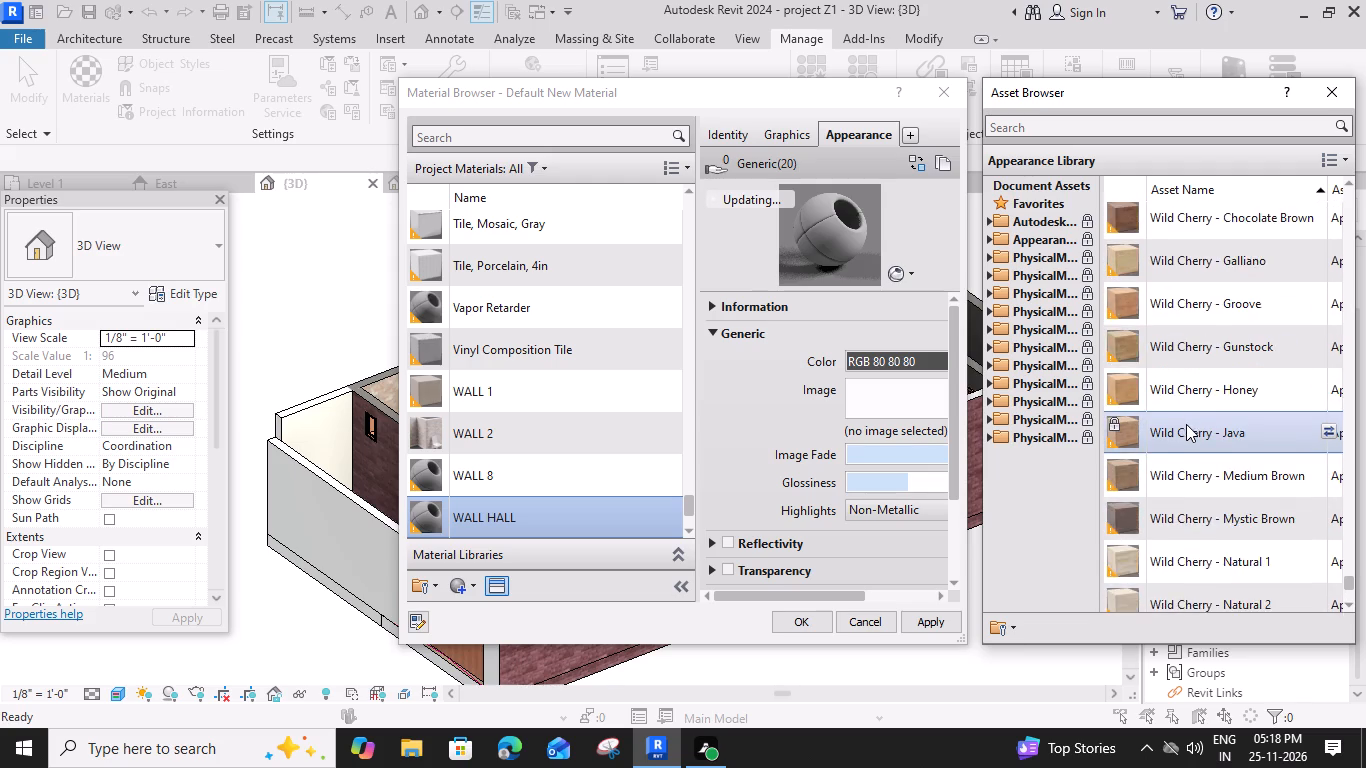
{"action": "scroll", "coordinate": [1185, 428], "scroll_direction": "up", "scroll_amount": 4}
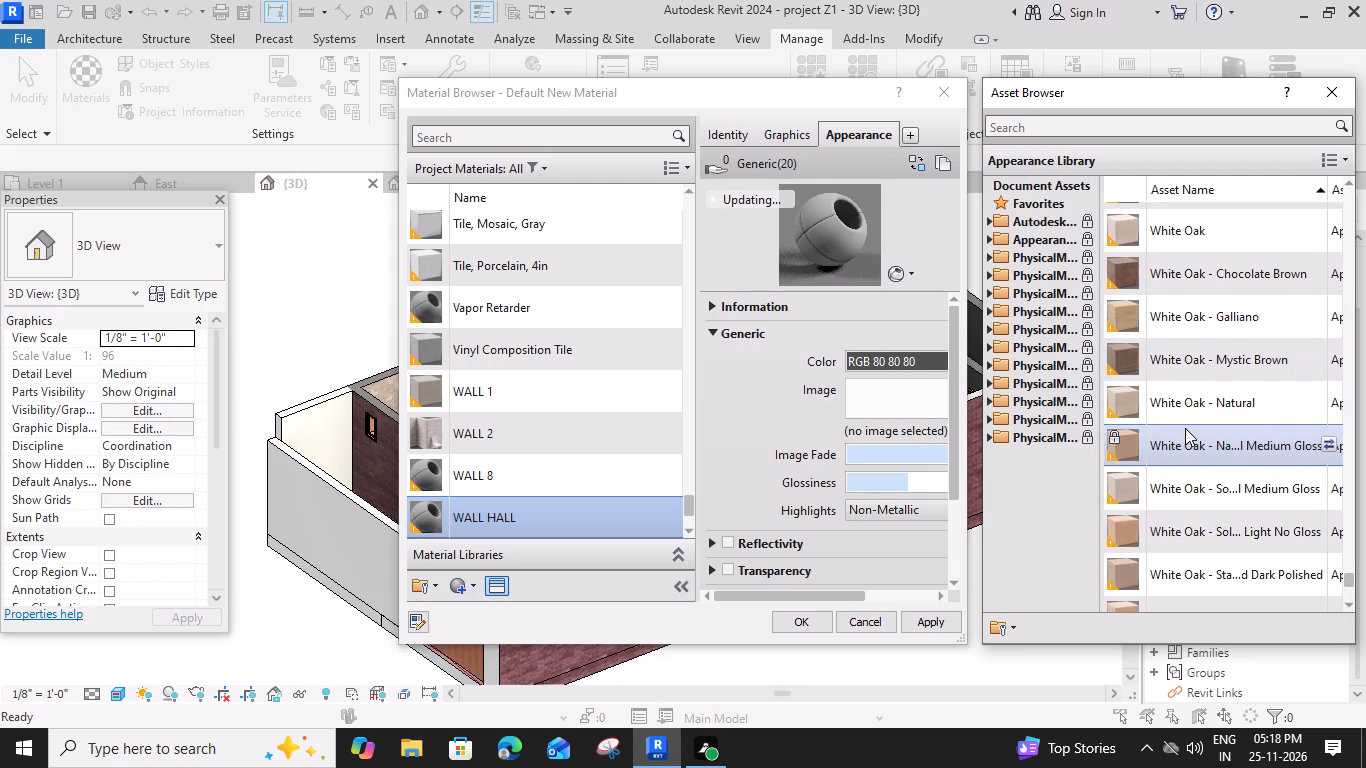
{"action": "scroll", "coordinate": [1185, 428], "scroll_direction": "up", "scroll_amount": 8}
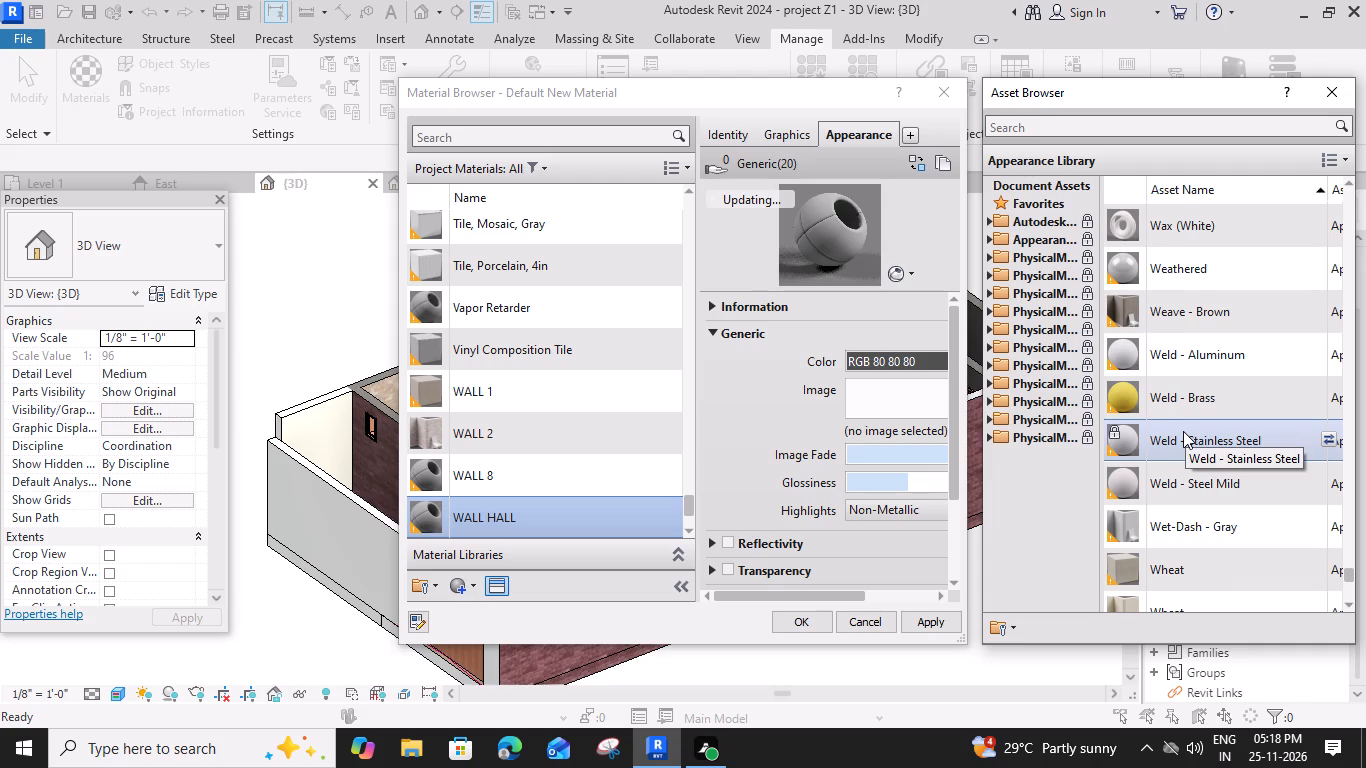
{"action": "scroll", "coordinate": [1183, 431], "scroll_direction": "up", "scroll_amount": 4}
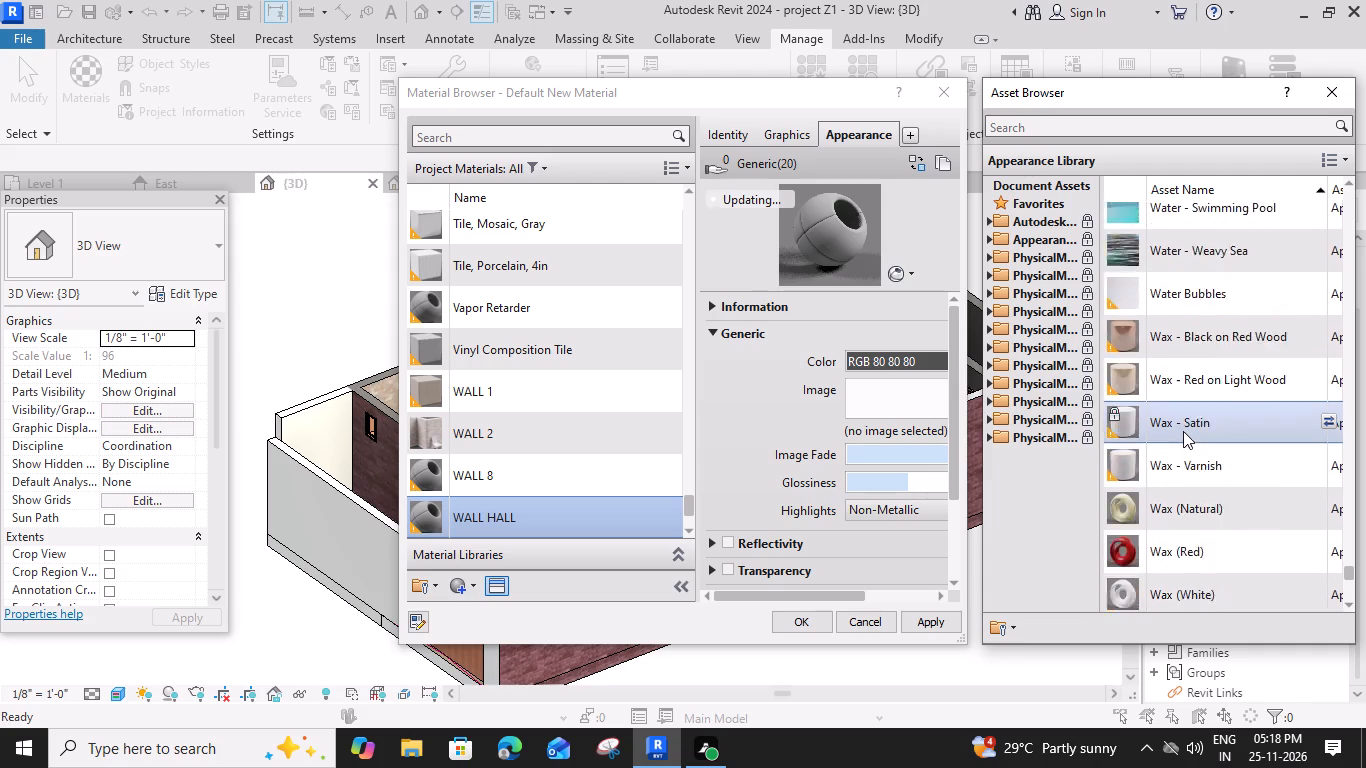
{"action": "scroll", "coordinate": [1183, 431], "scroll_direction": "up", "scroll_amount": 4}
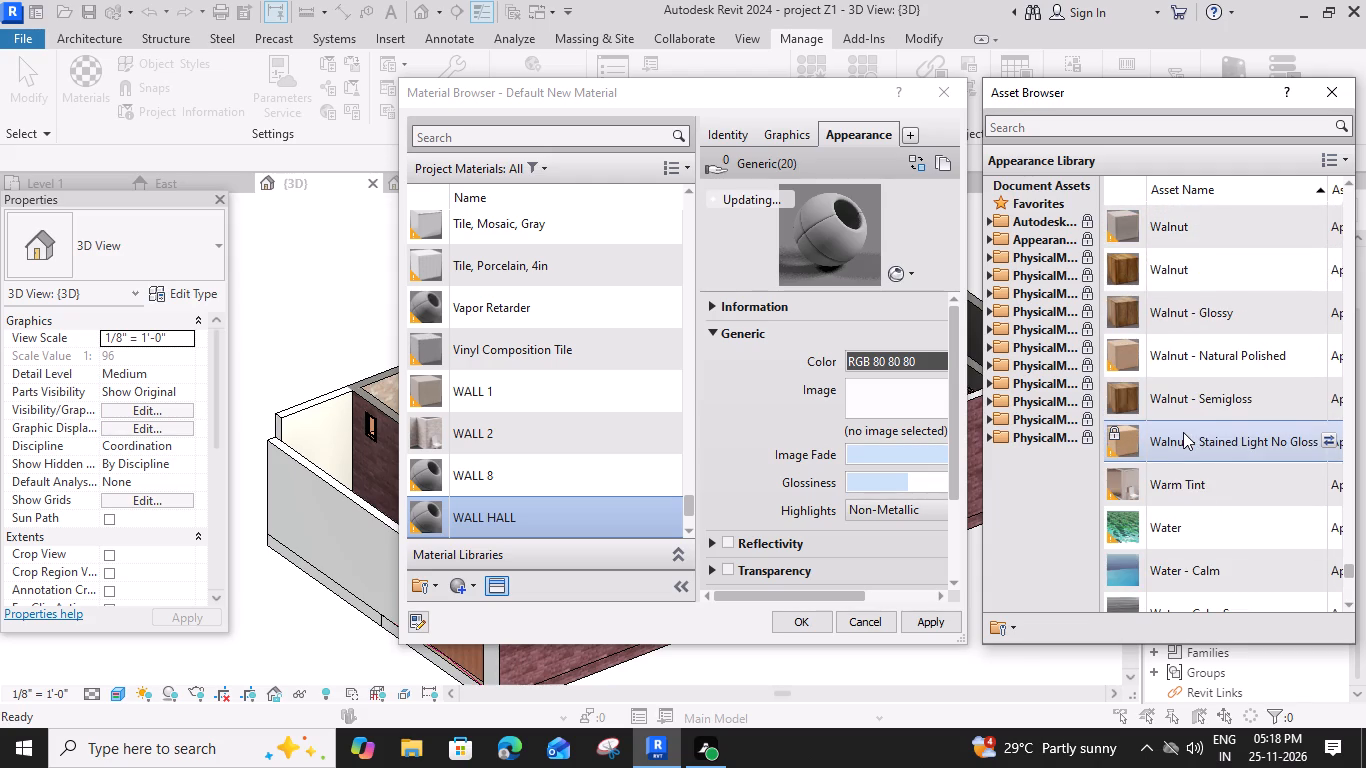
{"action": "scroll", "coordinate": [1183, 432], "scroll_direction": "up", "scroll_amount": 1}
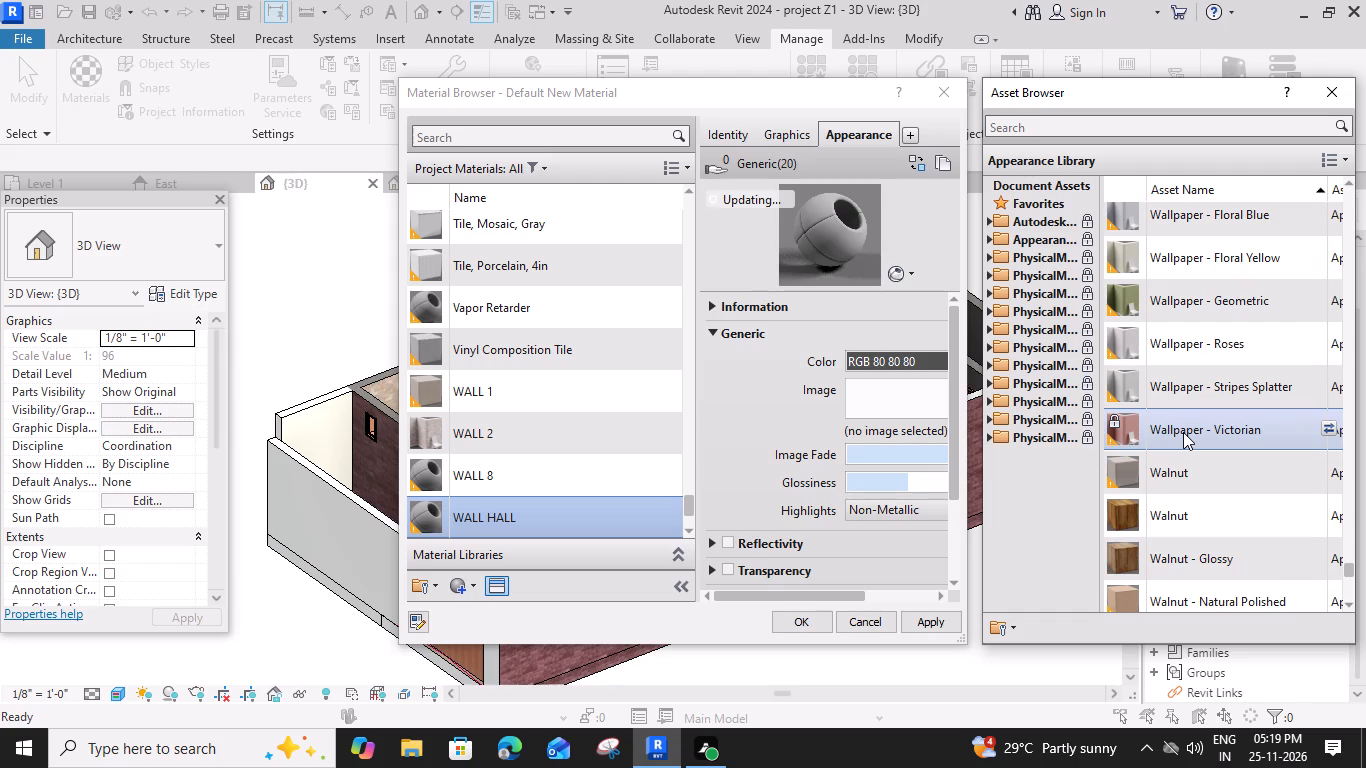
{"action": "scroll", "coordinate": [1183, 432], "scroll_direction": "up", "scroll_amount": 1}
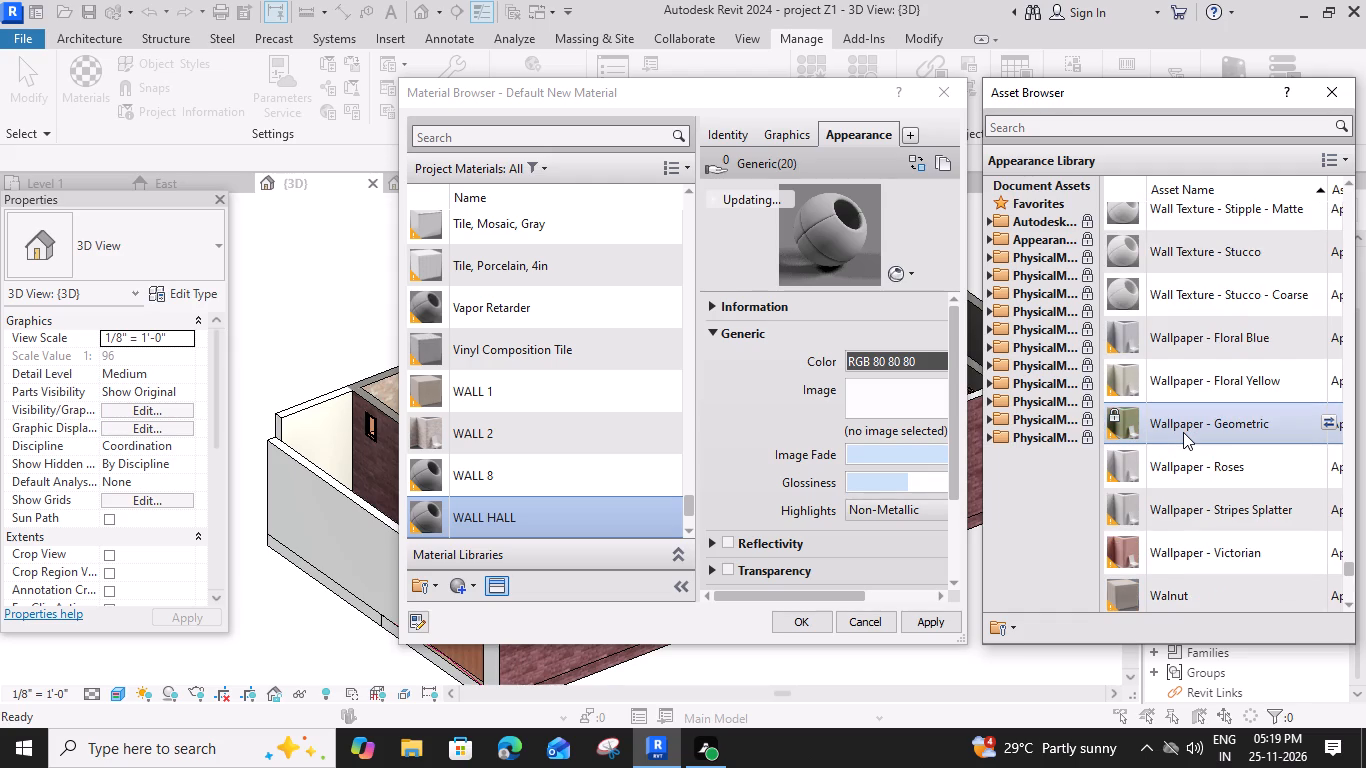
{"action": "scroll", "coordinate": [1183, 432], "scroll_direction": "up", "scroll_amount": 1}
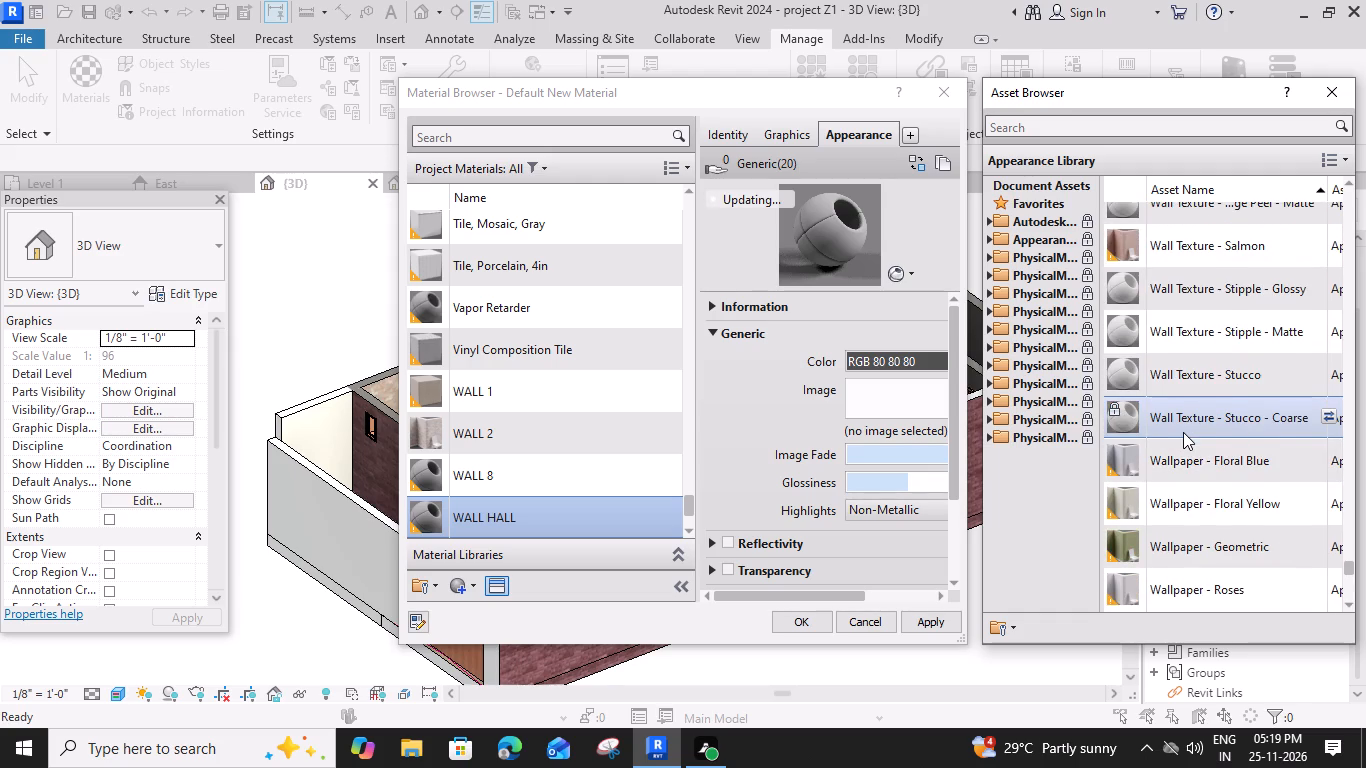
{"action": "scroll", "coordinate": [1183, 432], "scroll_direction": "up", "scroll_amount": 3}
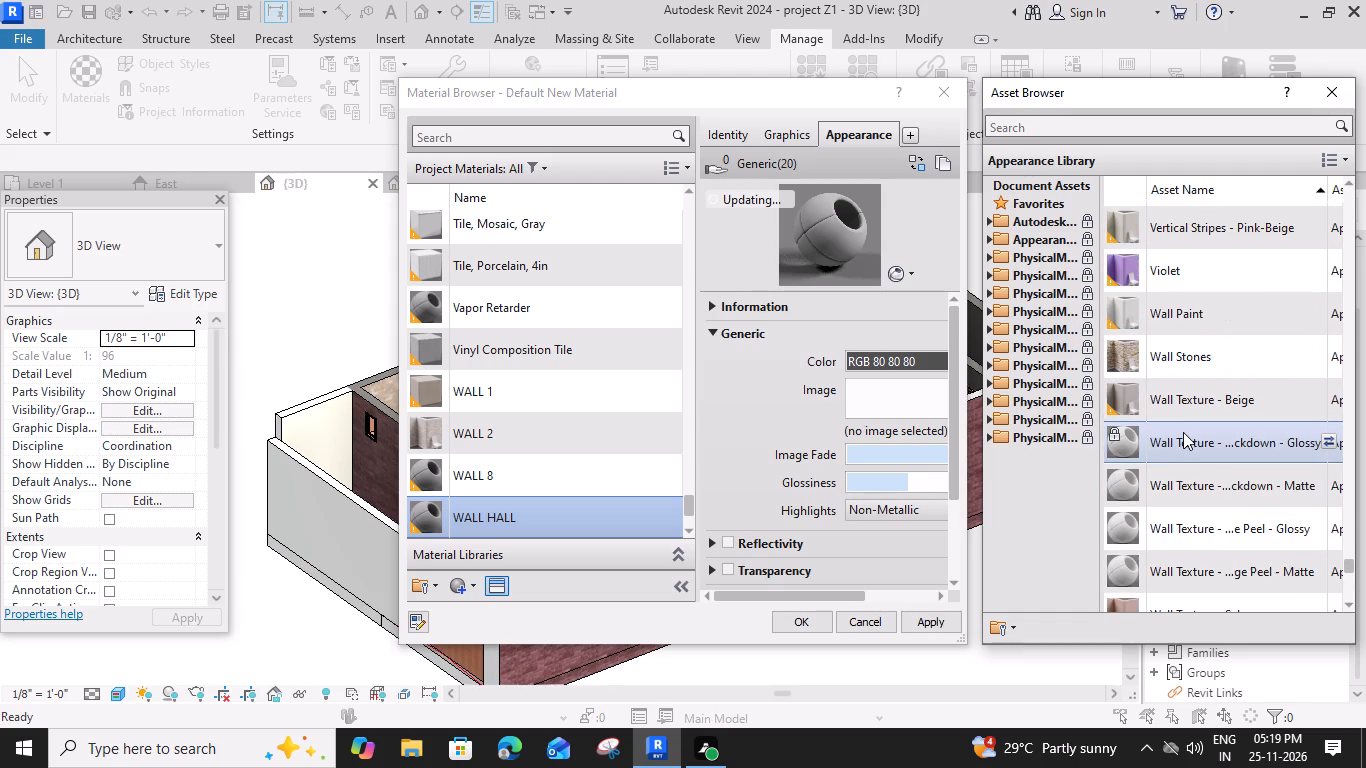
{"action": "scroll", "coordinate": [1192, 375], "scroll_direction": "up", "scroll_amount": 1}
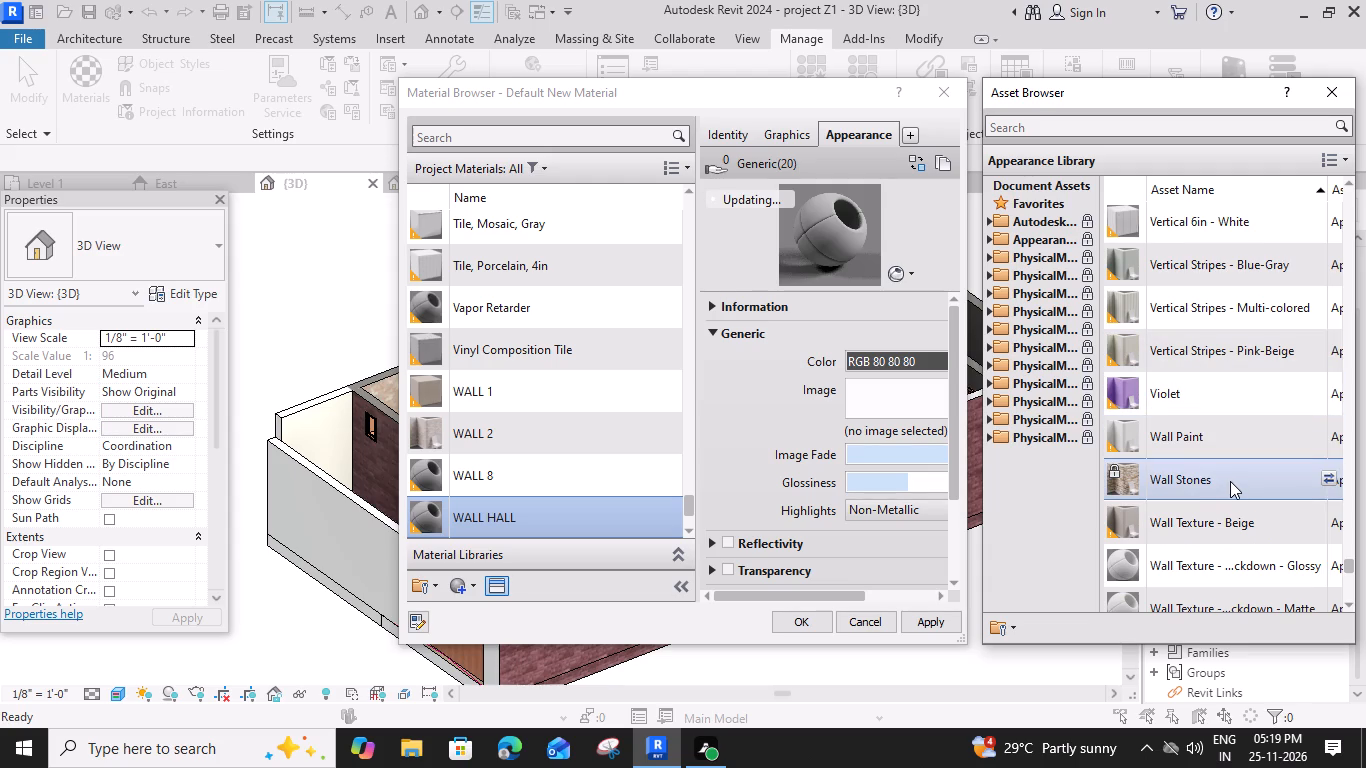
{"action": "scroll", "coordinate": [1224, 404], "scroll_direction": "up", "scroll_amount": 2}
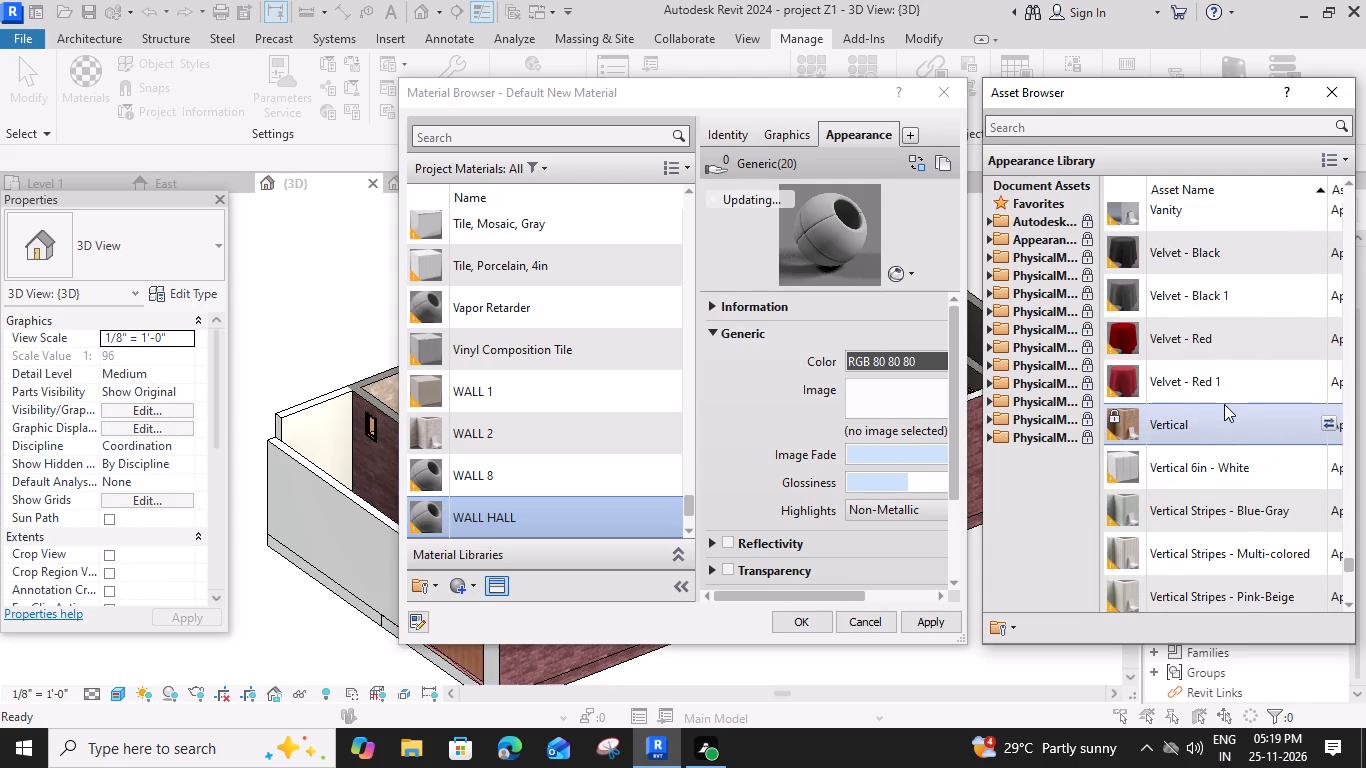
Replace the WALL HALL material's appearance with the Velvet - Red asset and accept the material changes.
{"action": "left_click", "coordinate": [1197, 340]}
{"action": "left_click", "coordinate": [1329, 335]}
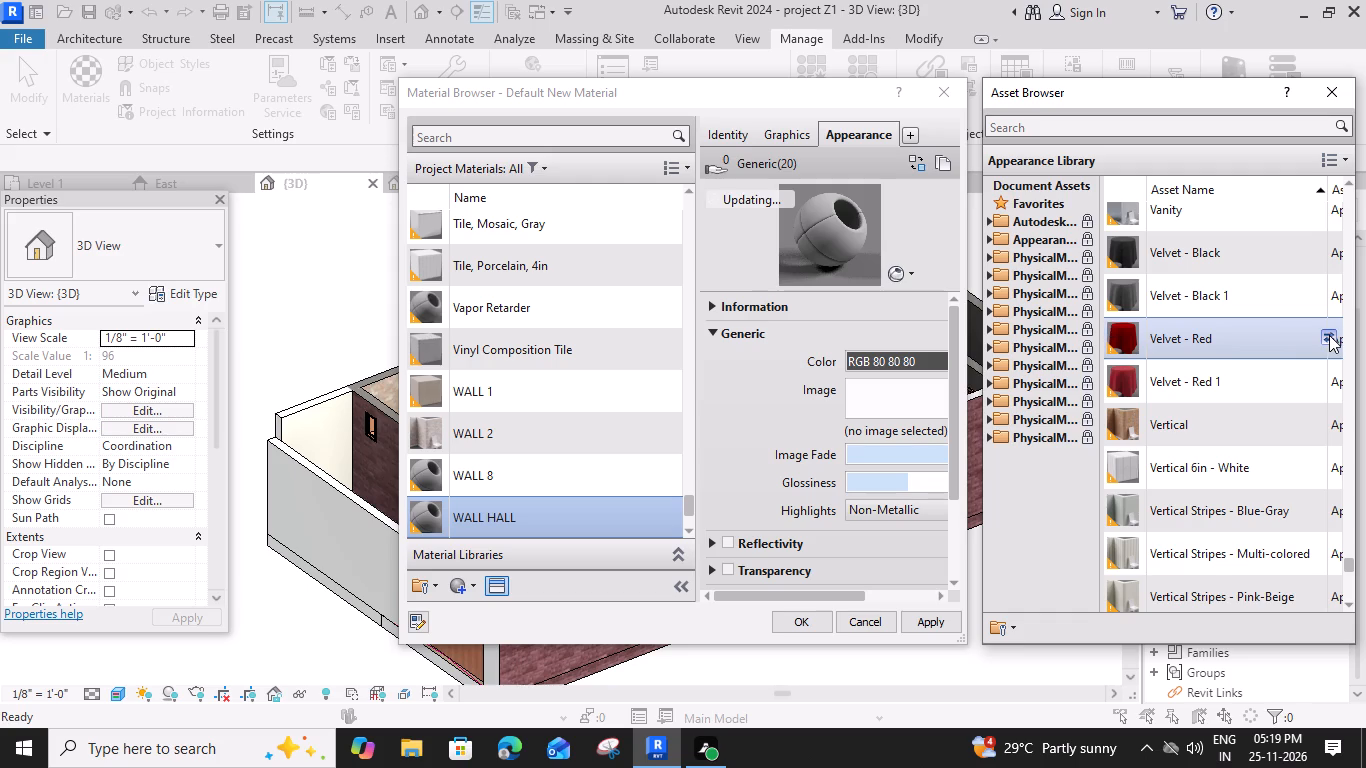
{"action": "left_click", "coordinate": [791, 617]}
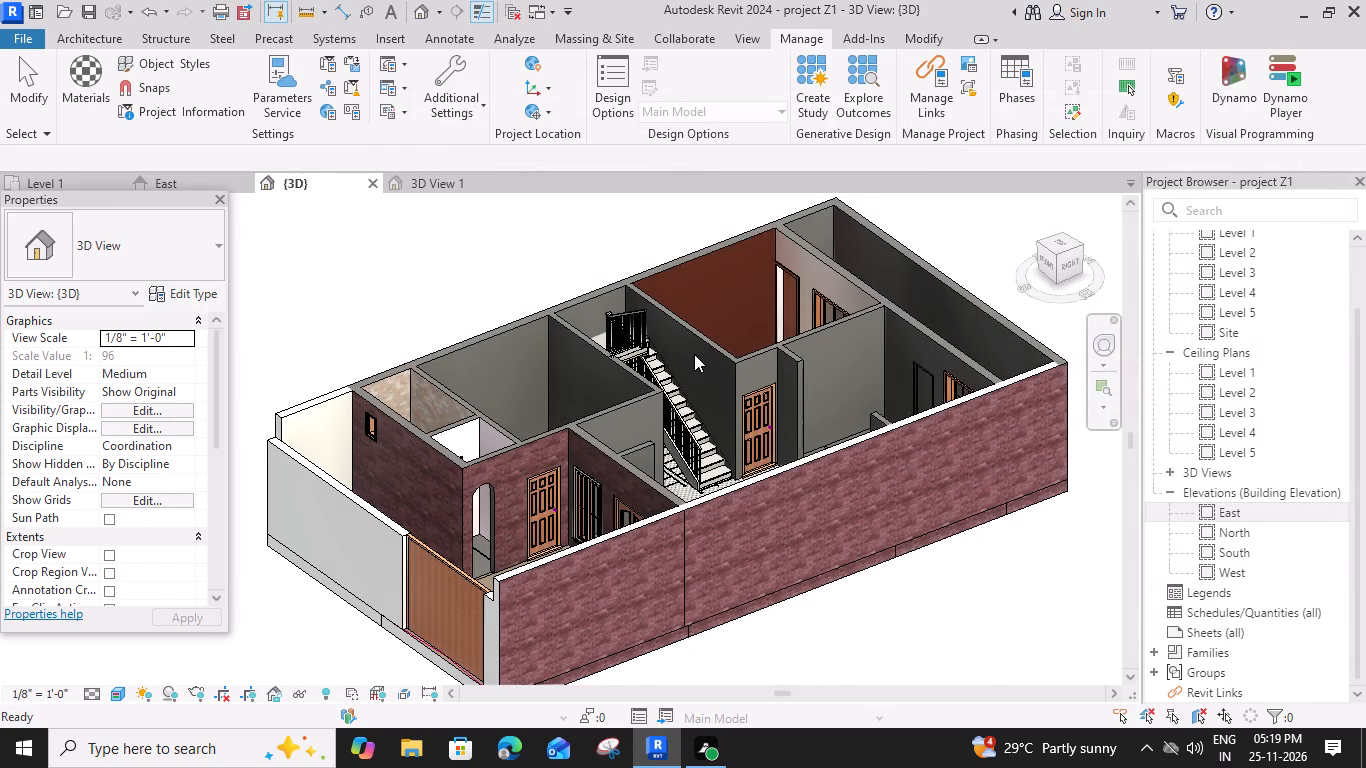
Start the Paint tool and search the project materials for WALL PAINT.
{"action": "left_click", "coordinate": [730, 368]}
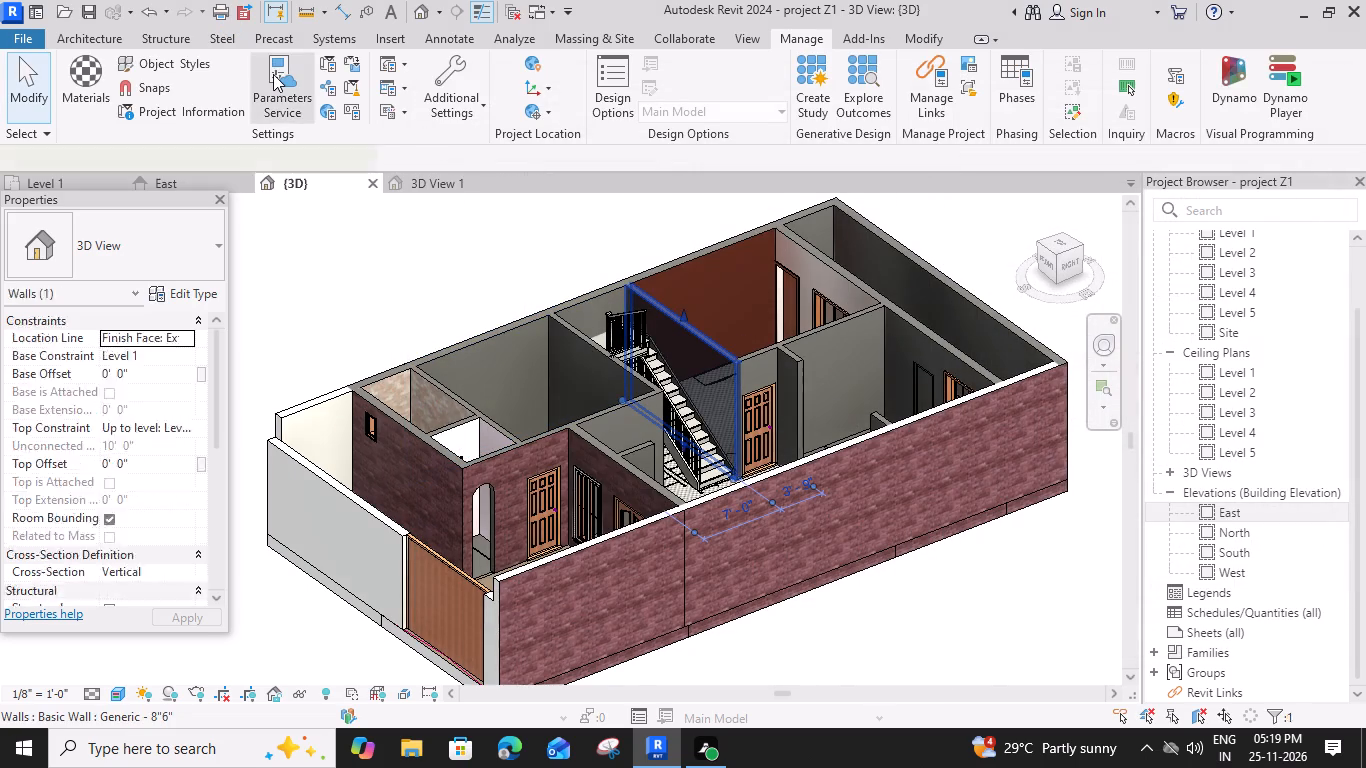
{"action": "left_click", "coordinate": [334, 91]}
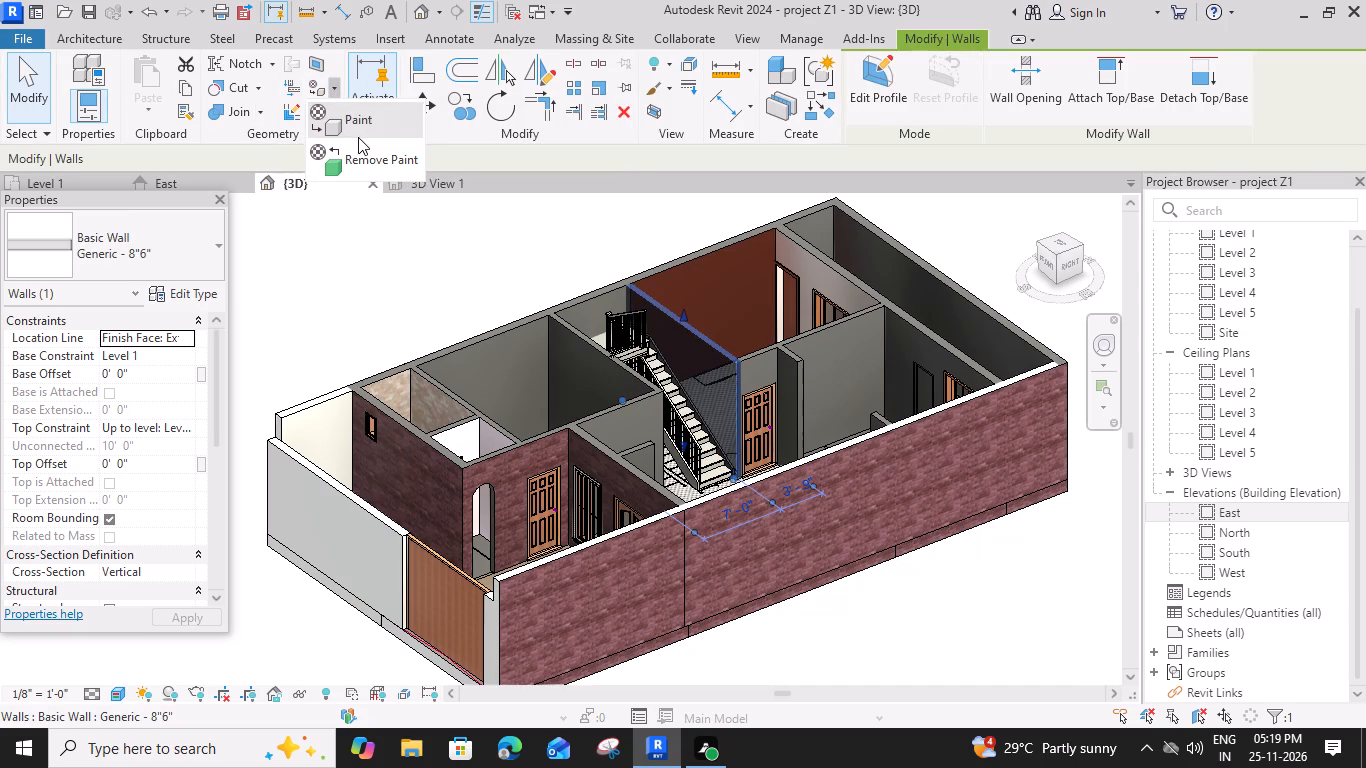
{"action": "left_click", "coordinate": [357, 130]}
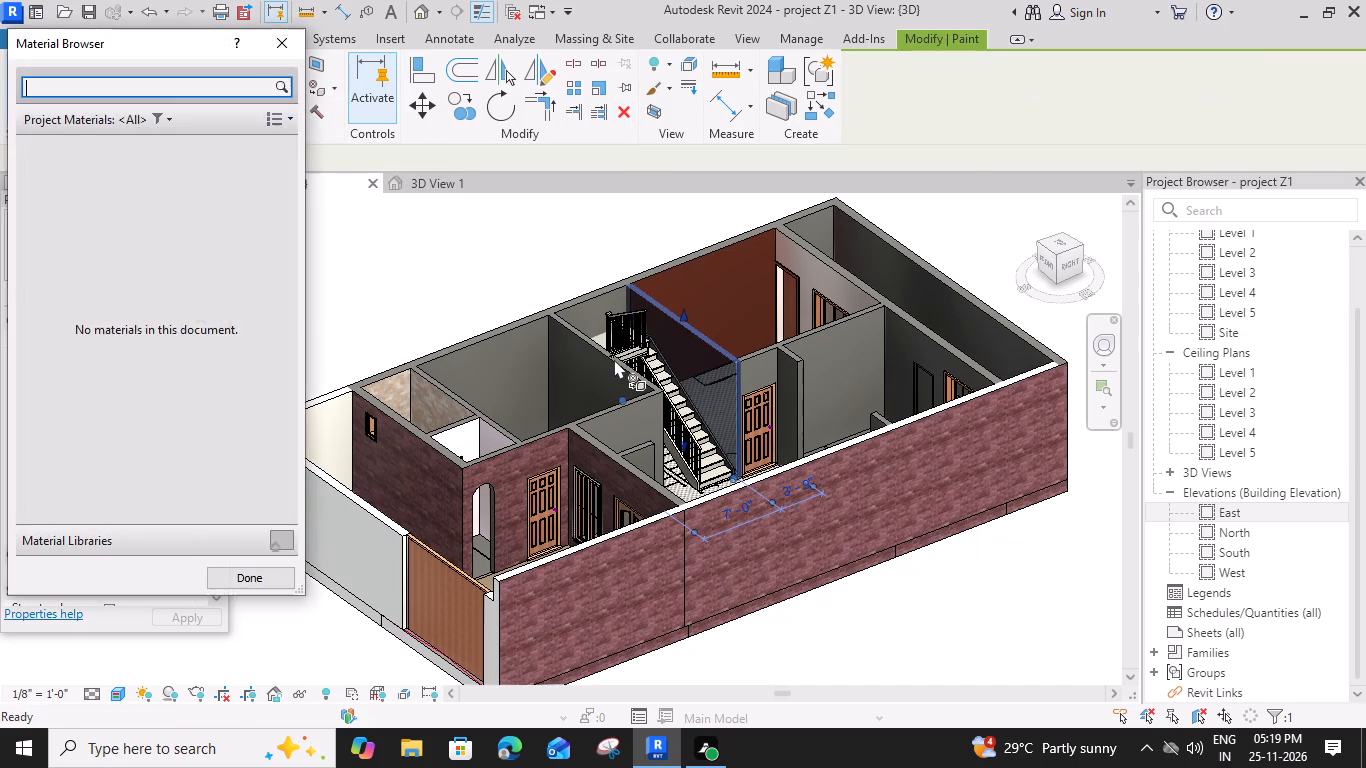
{"action": "left_click", "coordinate": [143, 89]}
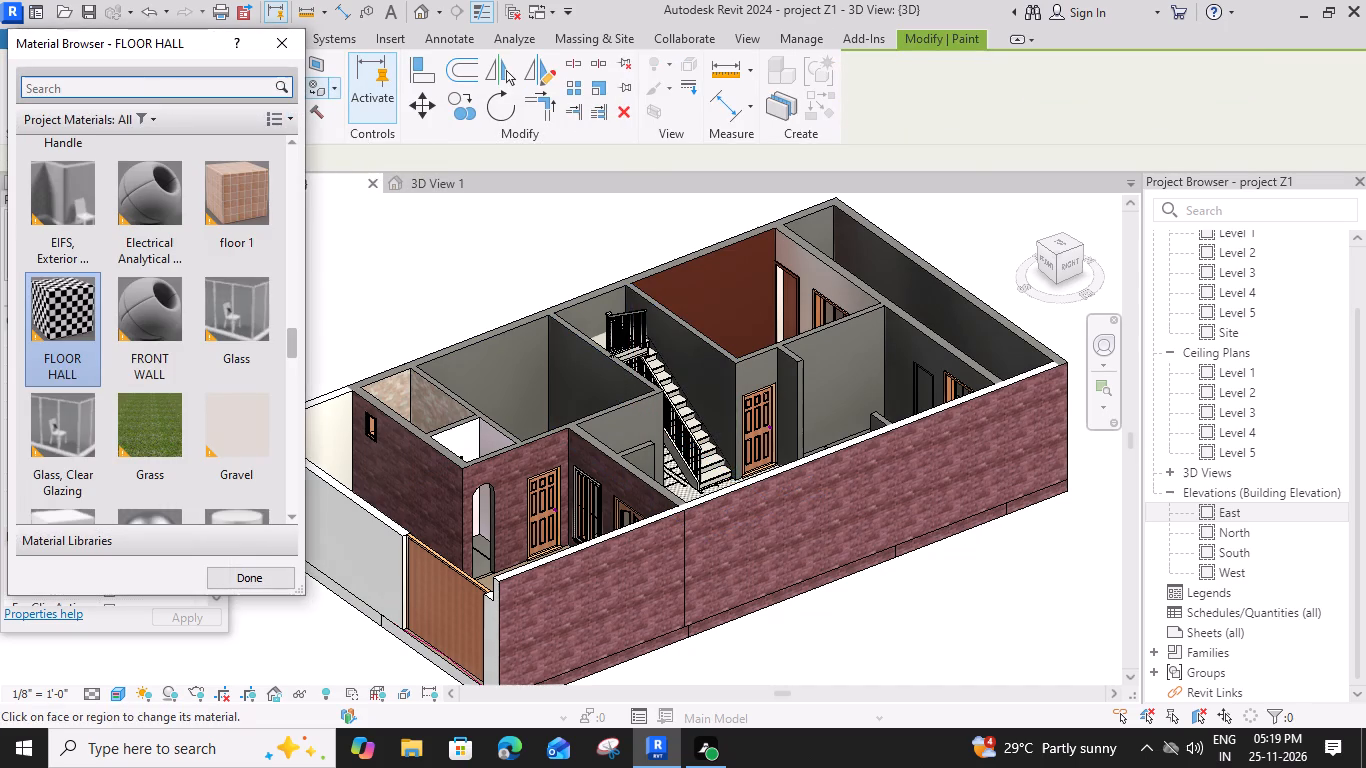
{"action": "type", "text": "WALL"}
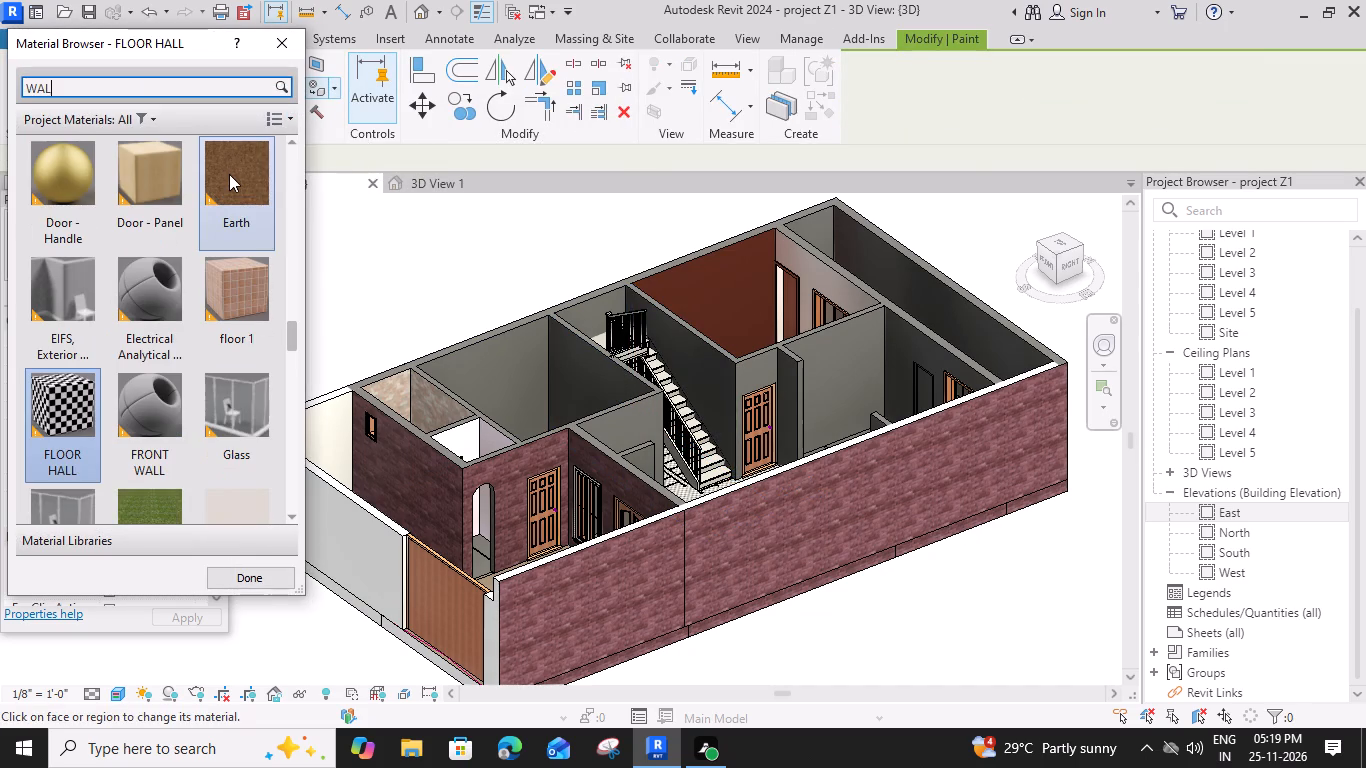
{"action": "key", "text": "space"}
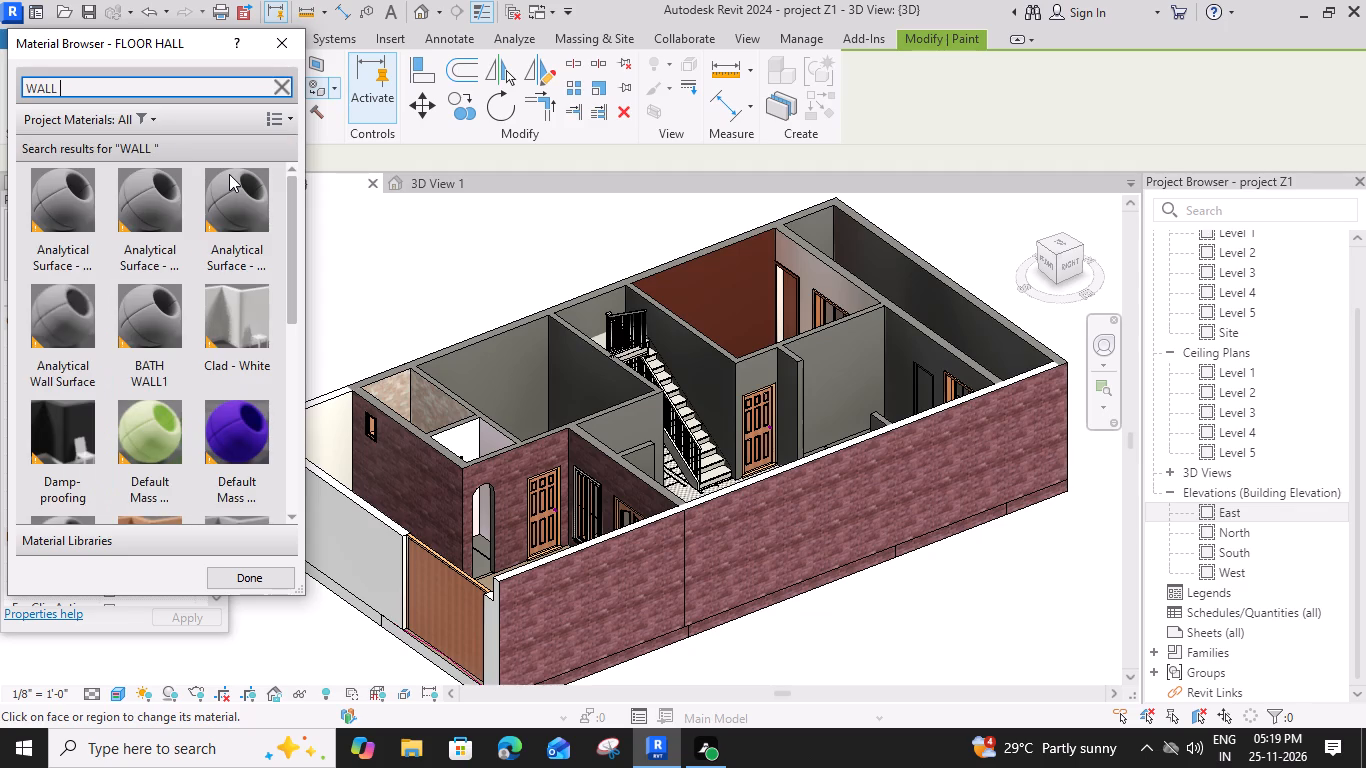
{"action": "type", "text": "PAIN"}
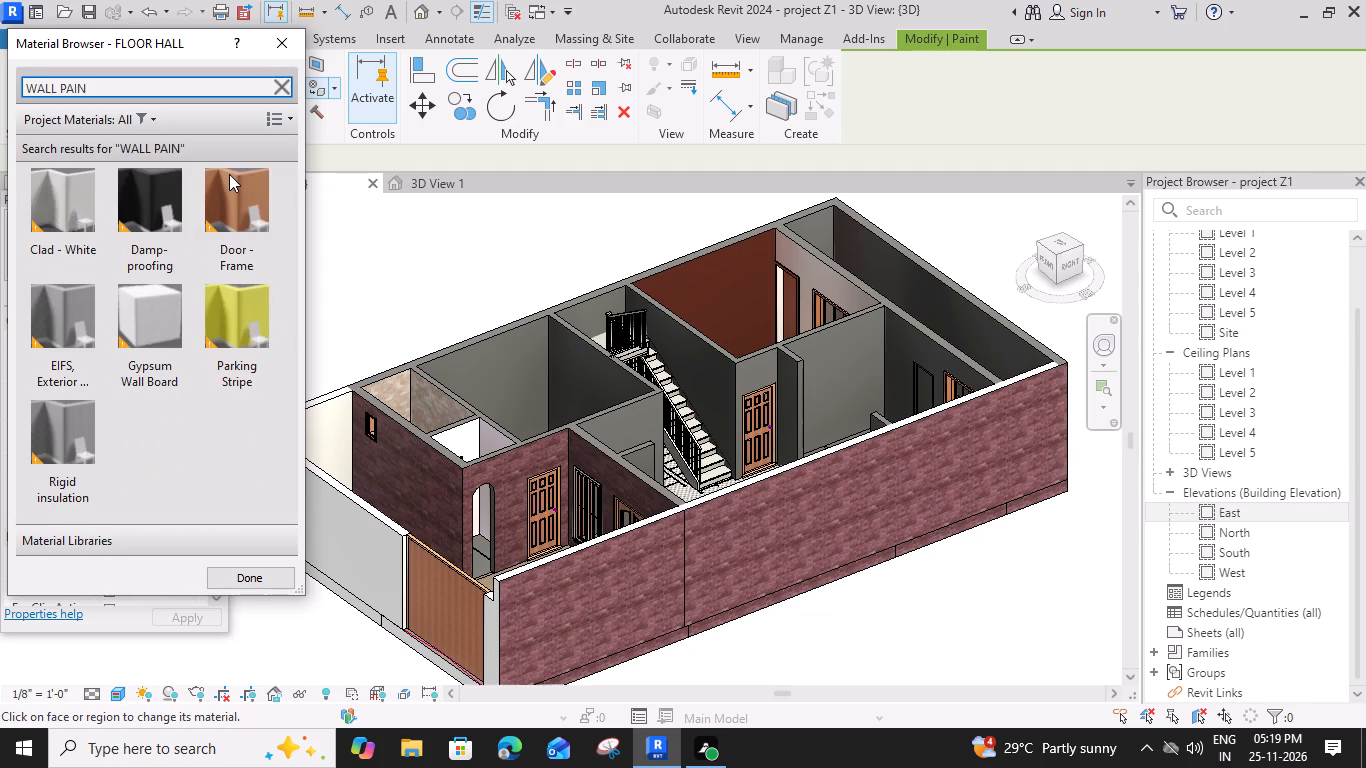
{"action": "key", "text": "t"}
{"action": "key", "text": "Return"}
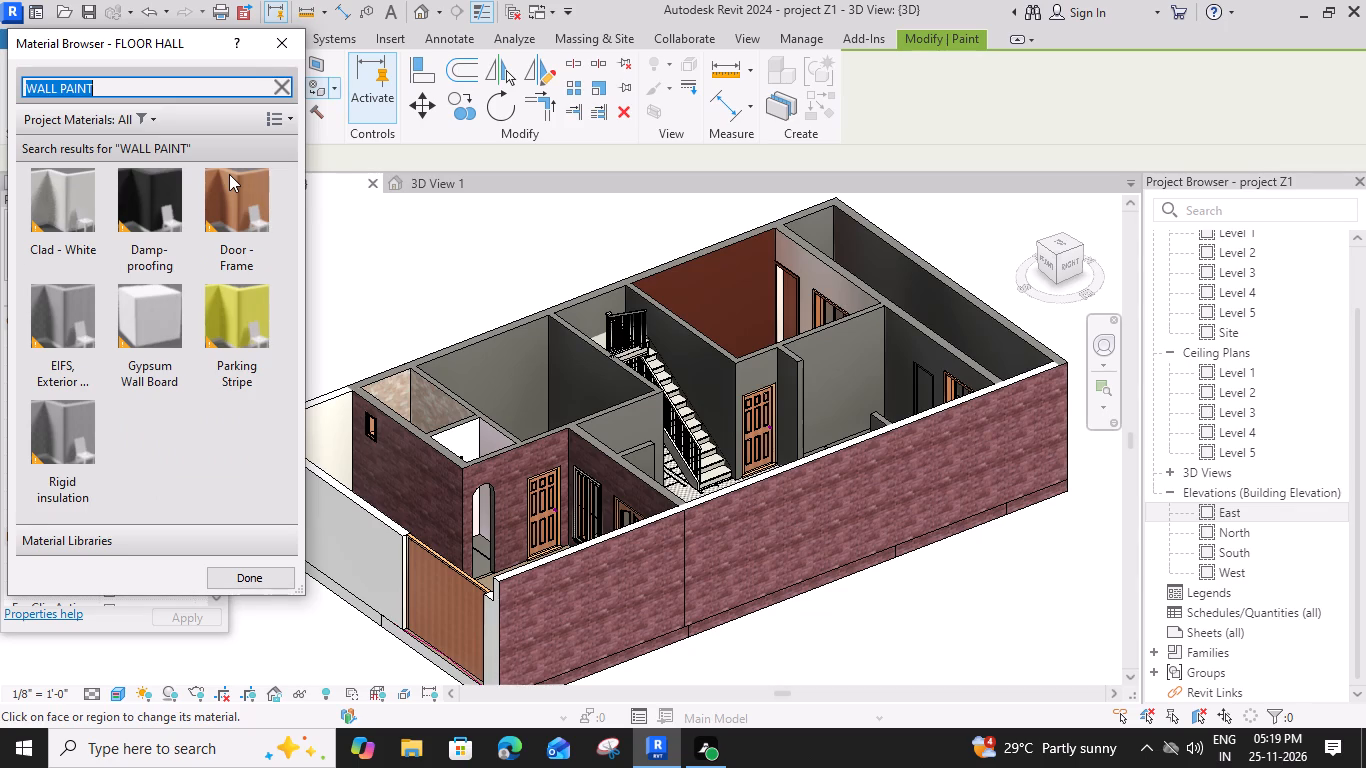
{"action": "key", "text": "BackSpace"}
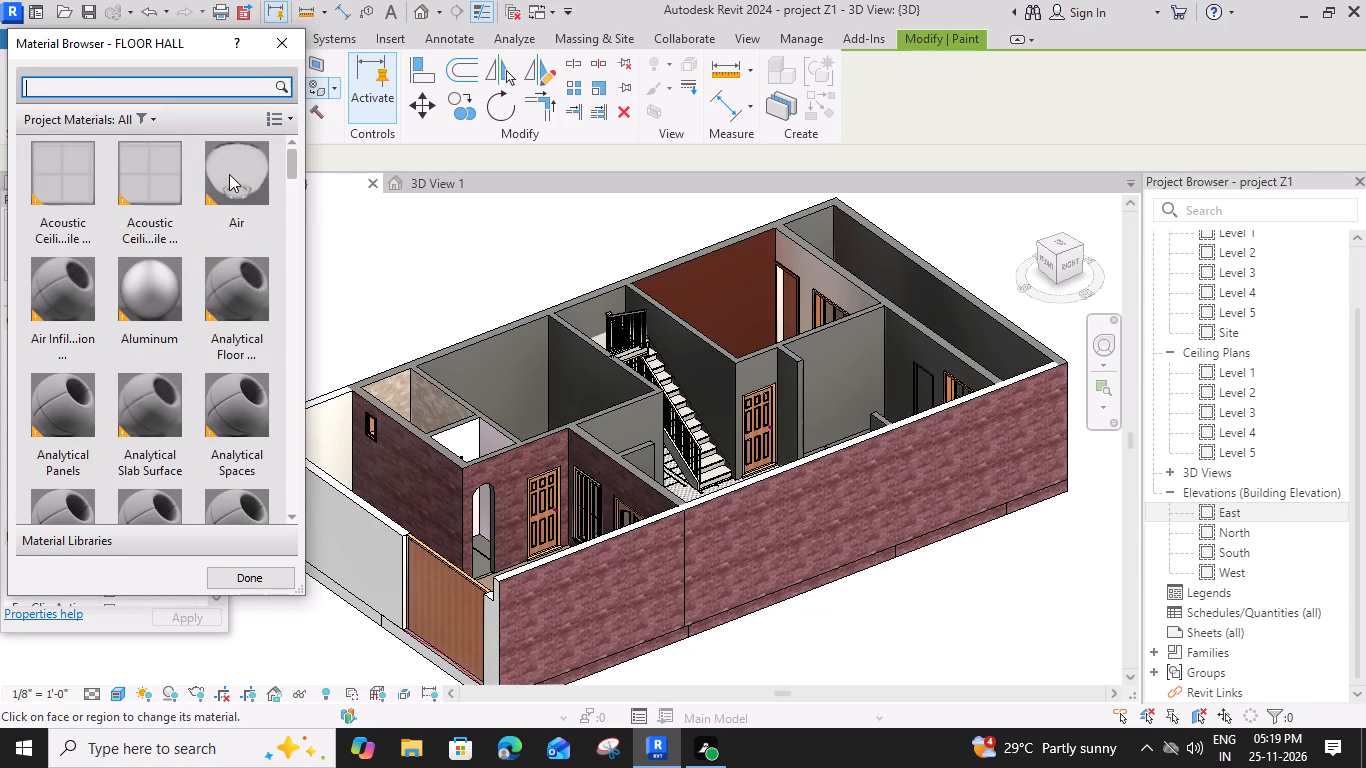
Paint the inner face of the long outer wall behind the staircase and adjoining room with the WALL HALL material.
{"action": "scroll", "coordinate": [229, 174], "scroll_direction": "down", "scroll_amount": 1}
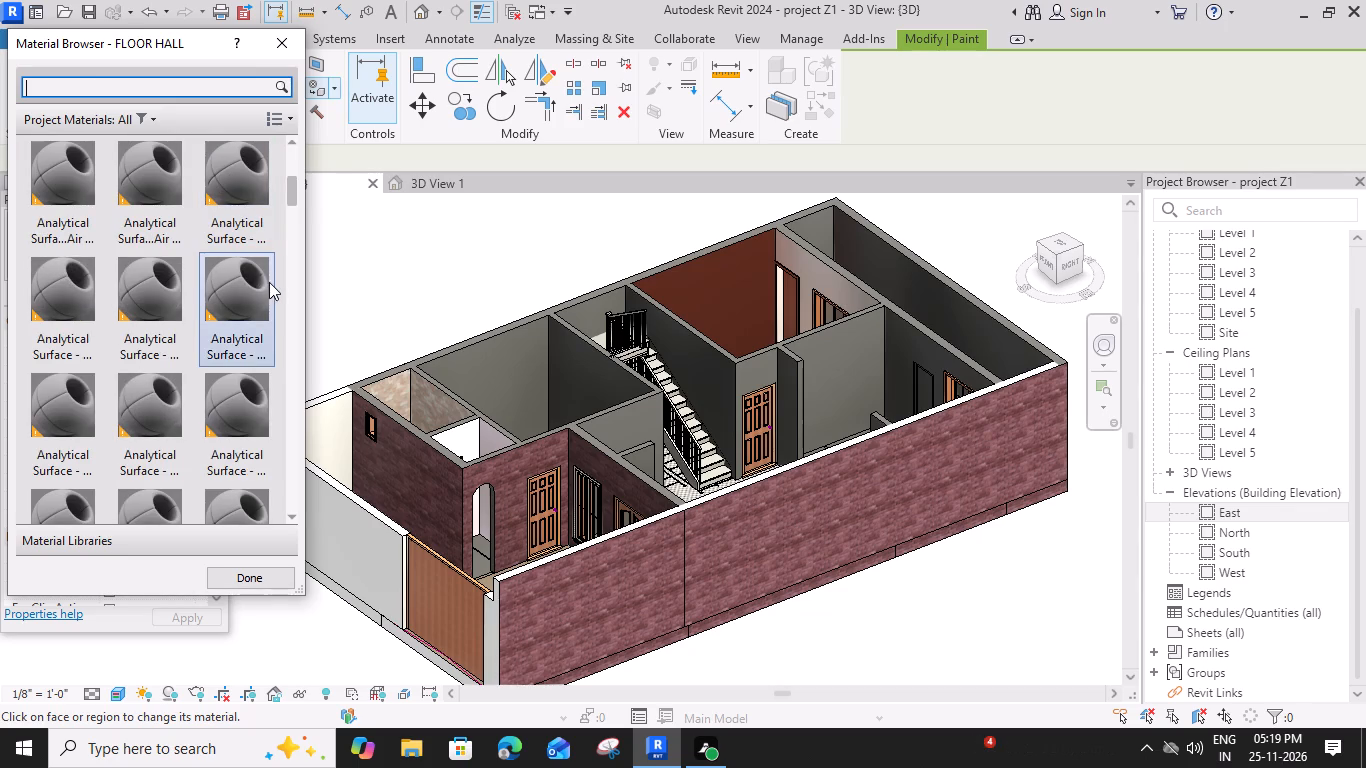
{"action": "scroll", "coordinate": [269, 282], "scroll_direction": "down", "scroll_amount": 1}
{"action": "scroll", "coordinate": [293, 402], "scroll_direction": "down", "scroll_amount": 1}
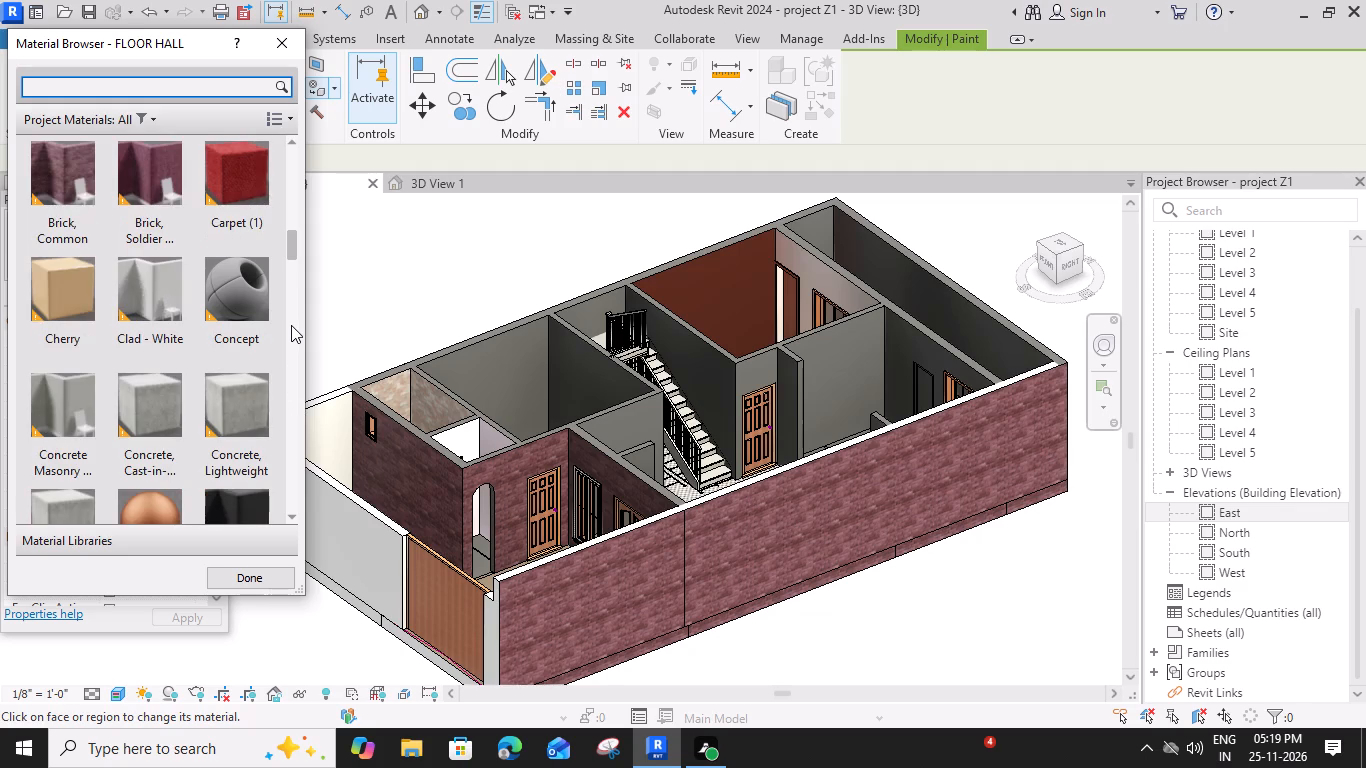
{"action": "scroll", "coordinate": [291, 322], "scroll_direction": "up", "scroll_amount": 4}
{"action": "scroll", "coordinate": [291, 322], "scroll_direction": "down", "scroll_amount": 3}
{"action": "scroll", "coordinate": [290, 323], "scroll_direction": "up", "scroll_amount": 2}
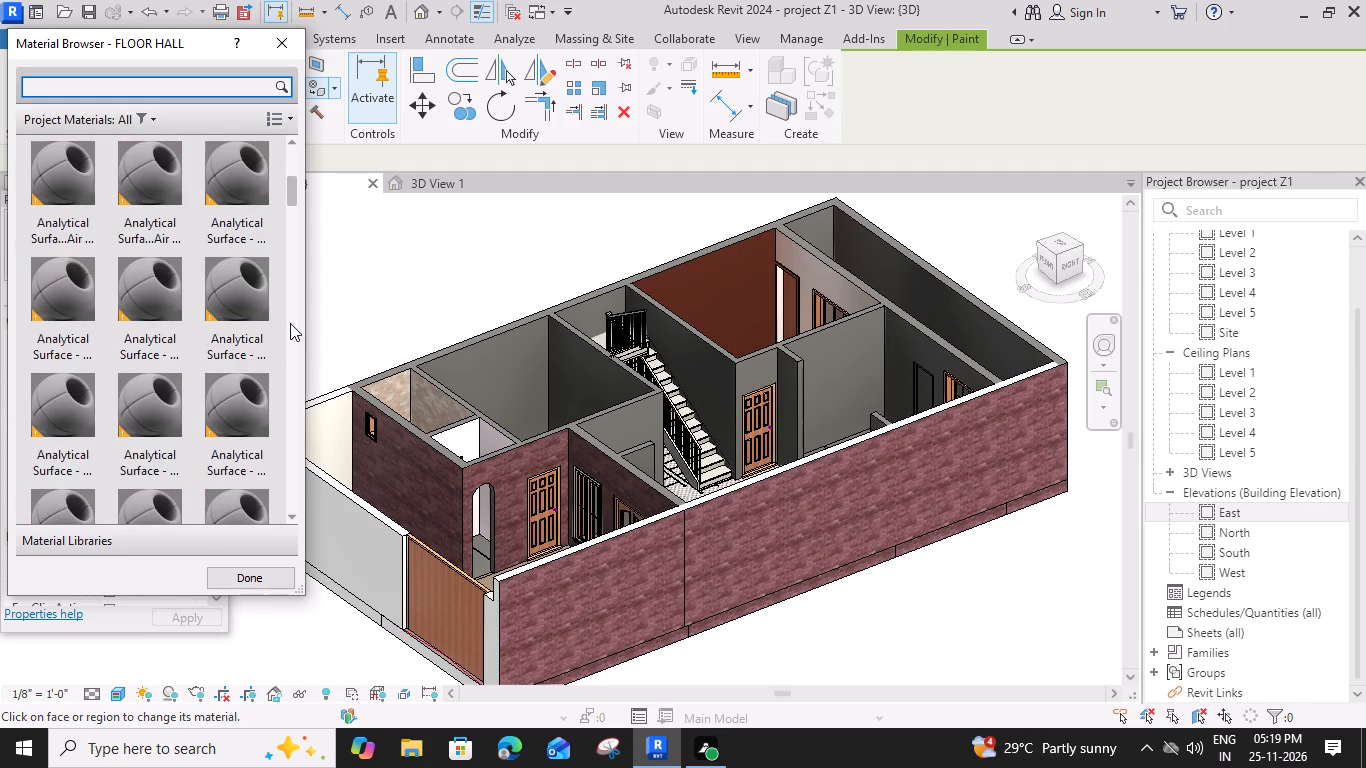
{"action": "scroll", "coordinate": [290, 323], "scroll_direction": "down", "scroll_amount": 4}
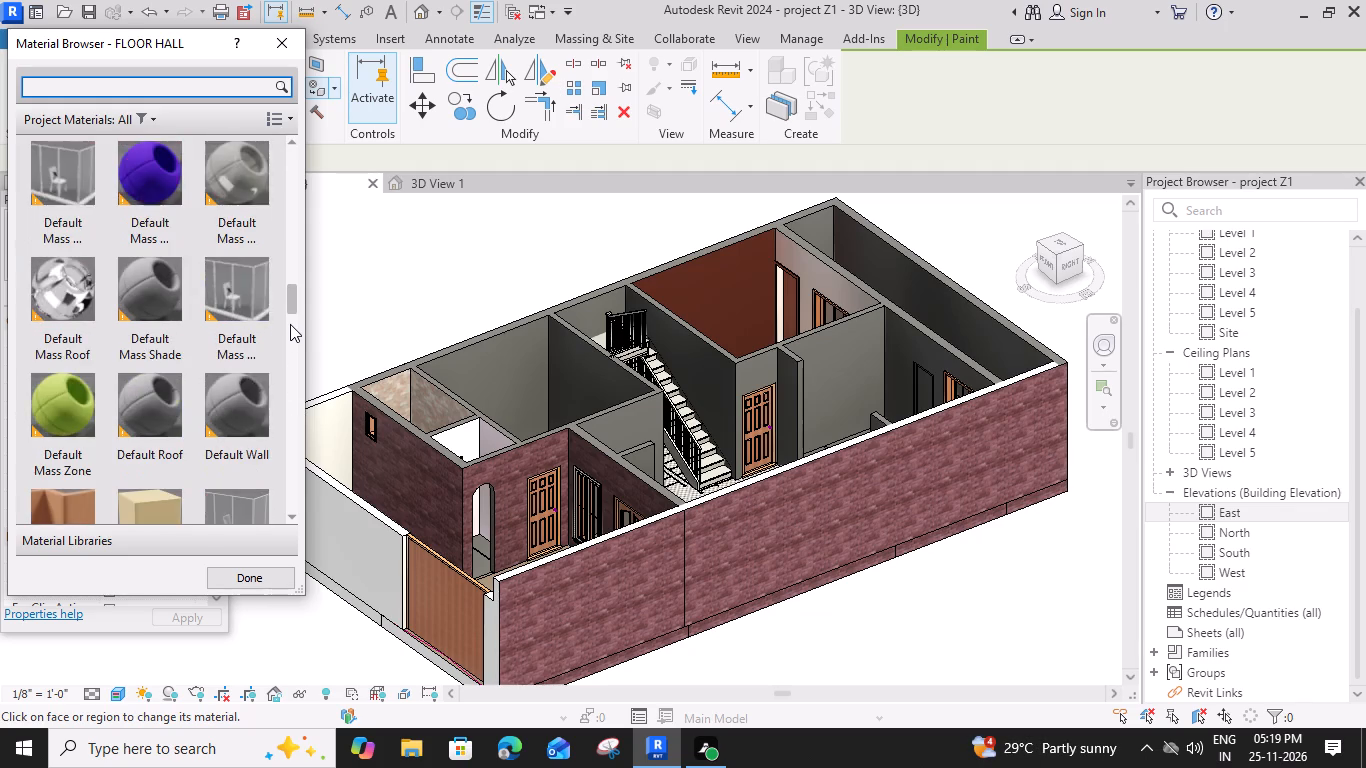
{"action": "scroll", "coordinate": [290, 324], "scroll_direction": "down", "scroll_amount": 1}
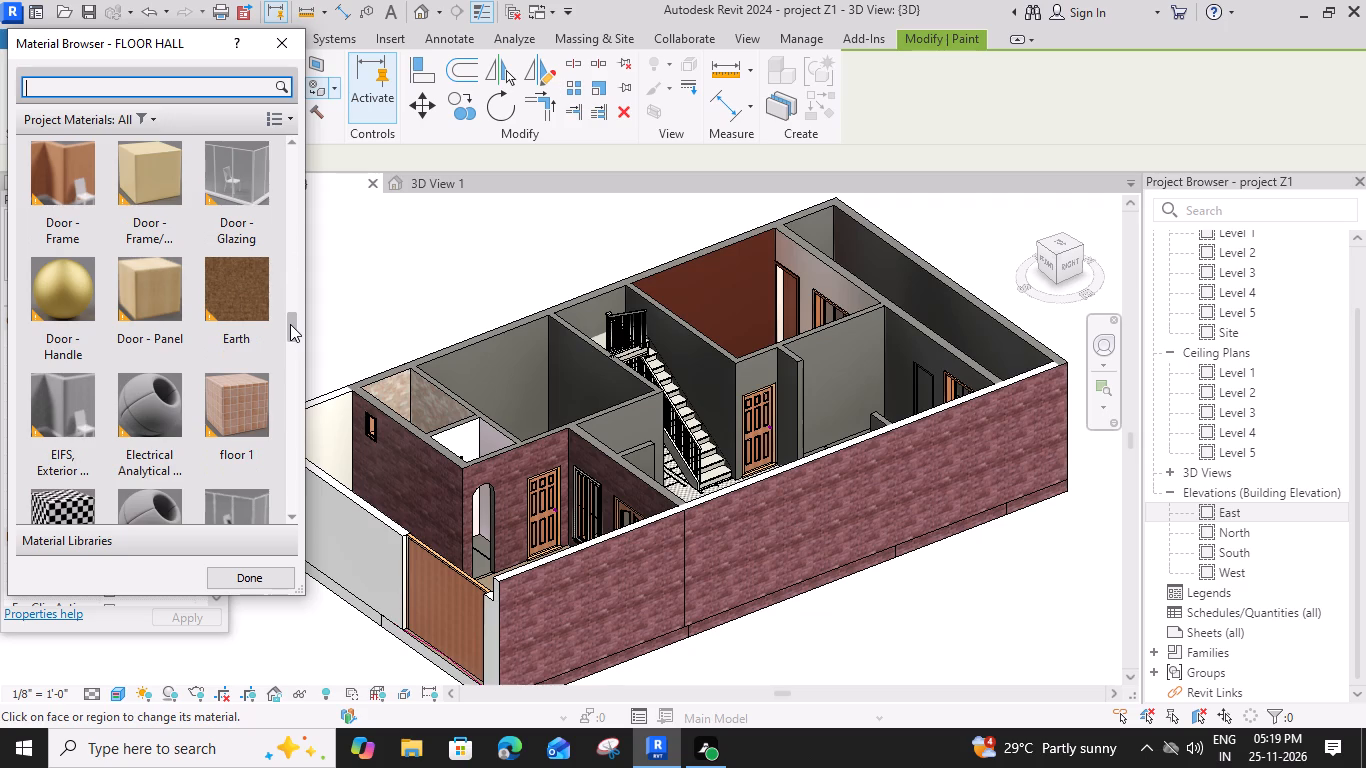
{"action": "scroll", "coordinate": [290, 324], "scroll_direction": "down", "scroll_amount": 3}
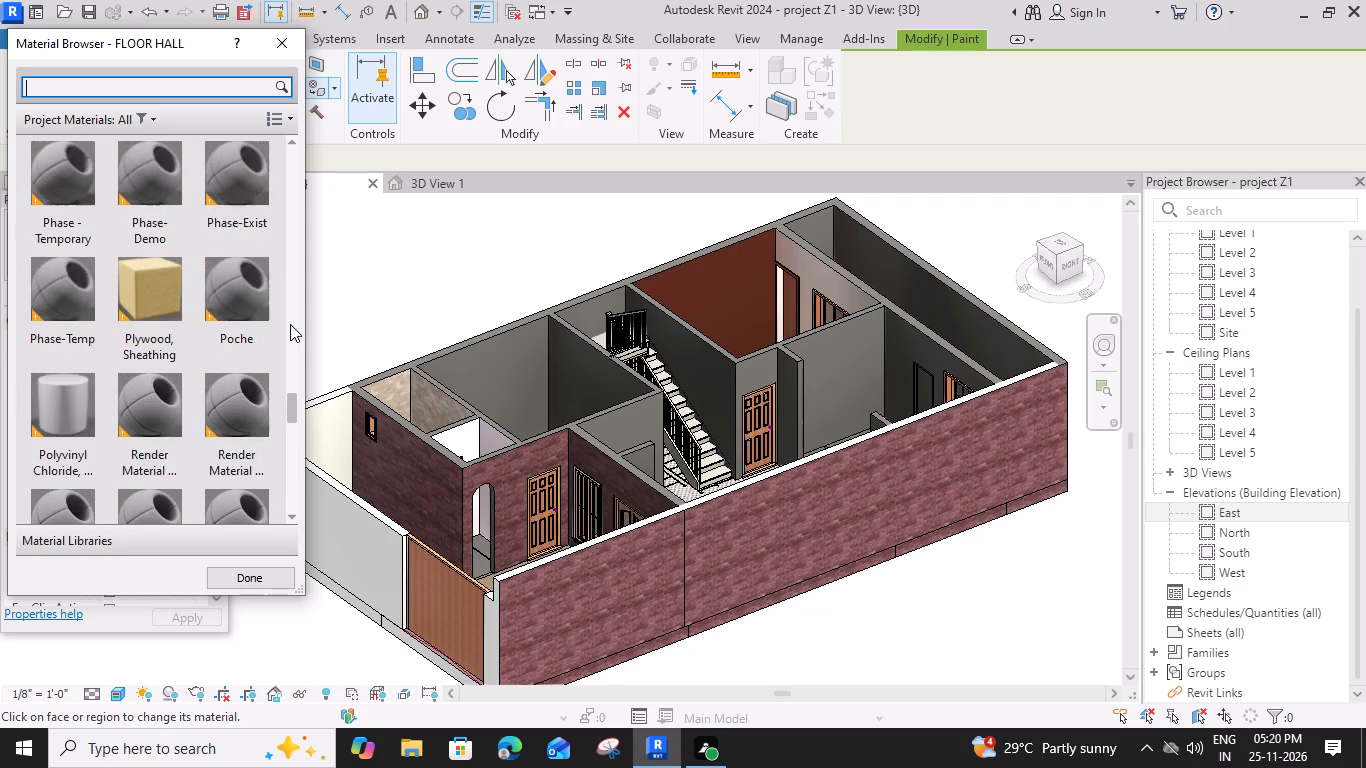
{"action": "scroll", "coordinate": [290, 326], "scroll_direction": "down", "scroll_amount": 3}
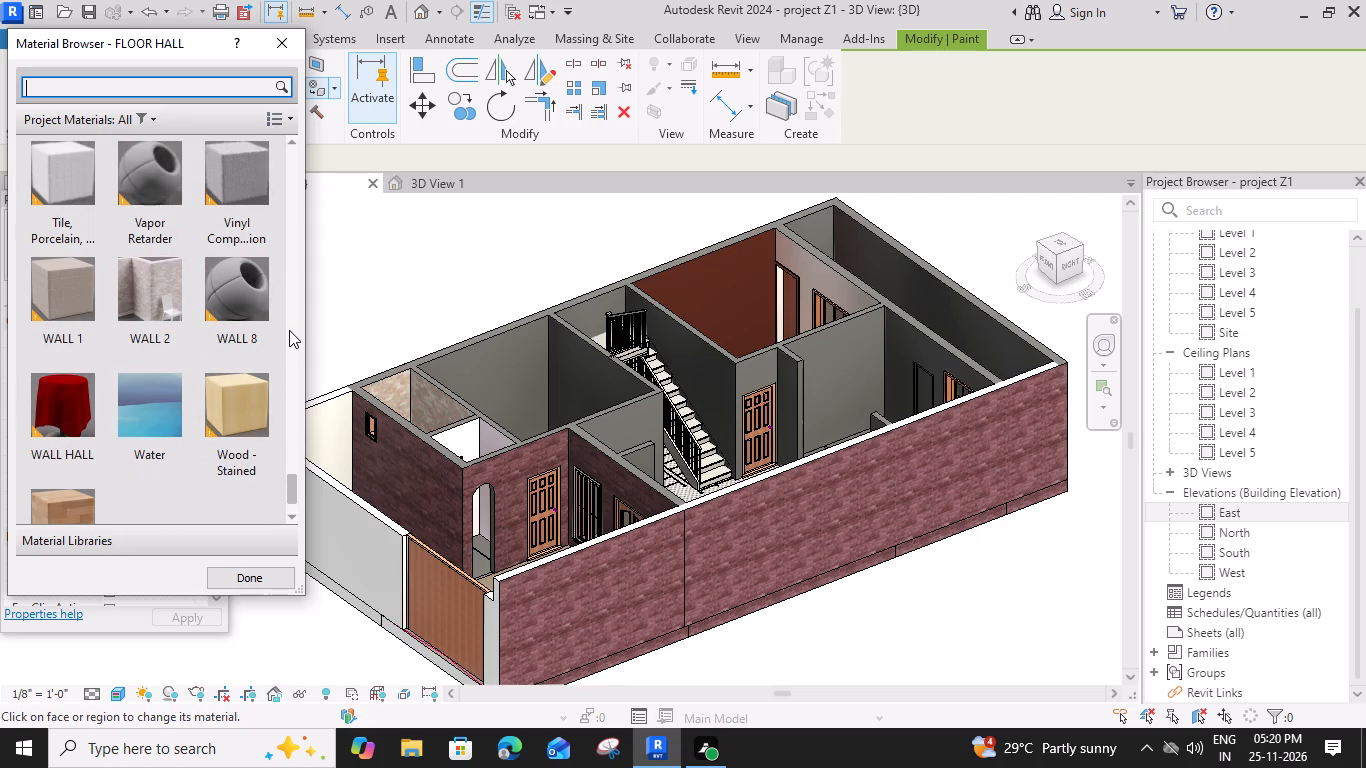
{"action": "left_click", "coordinate": [59, 416]}
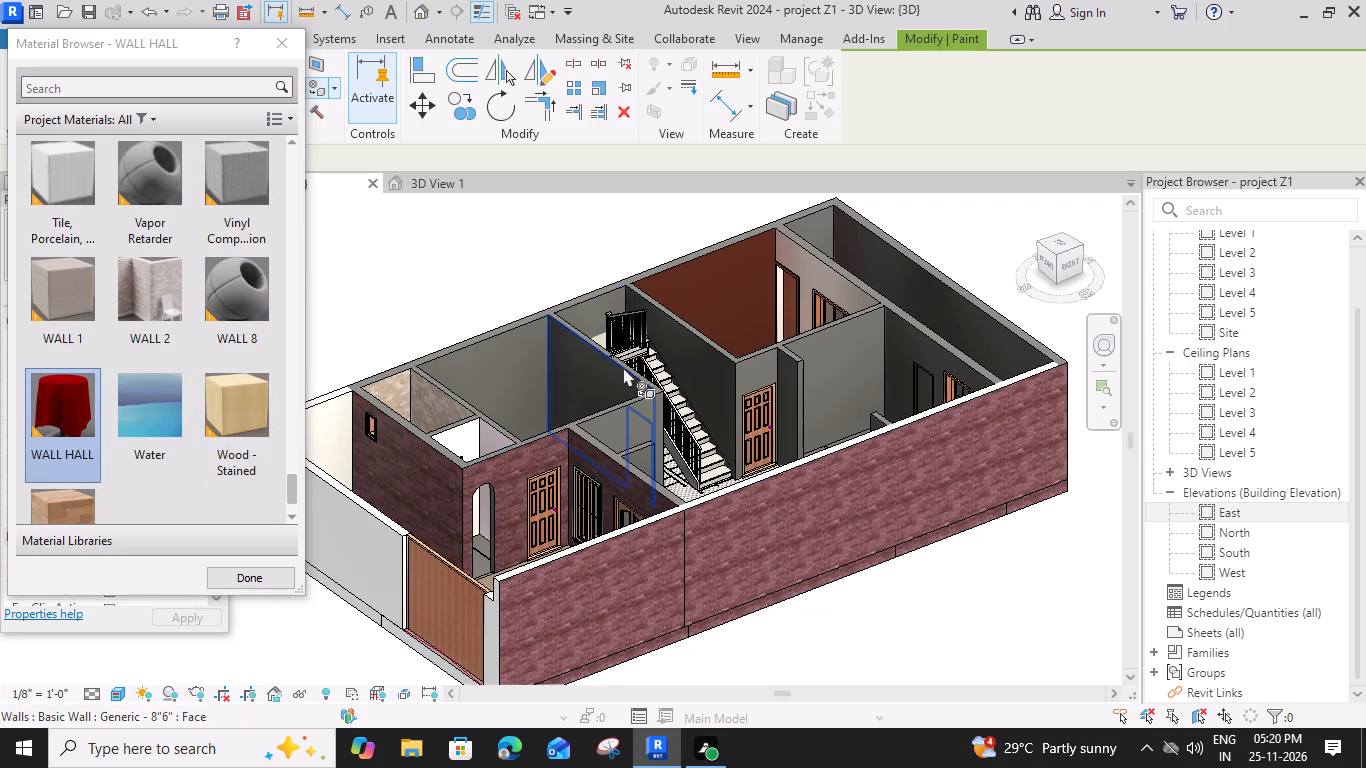
{"action": "left_click", "coordinate": [597, 312]}
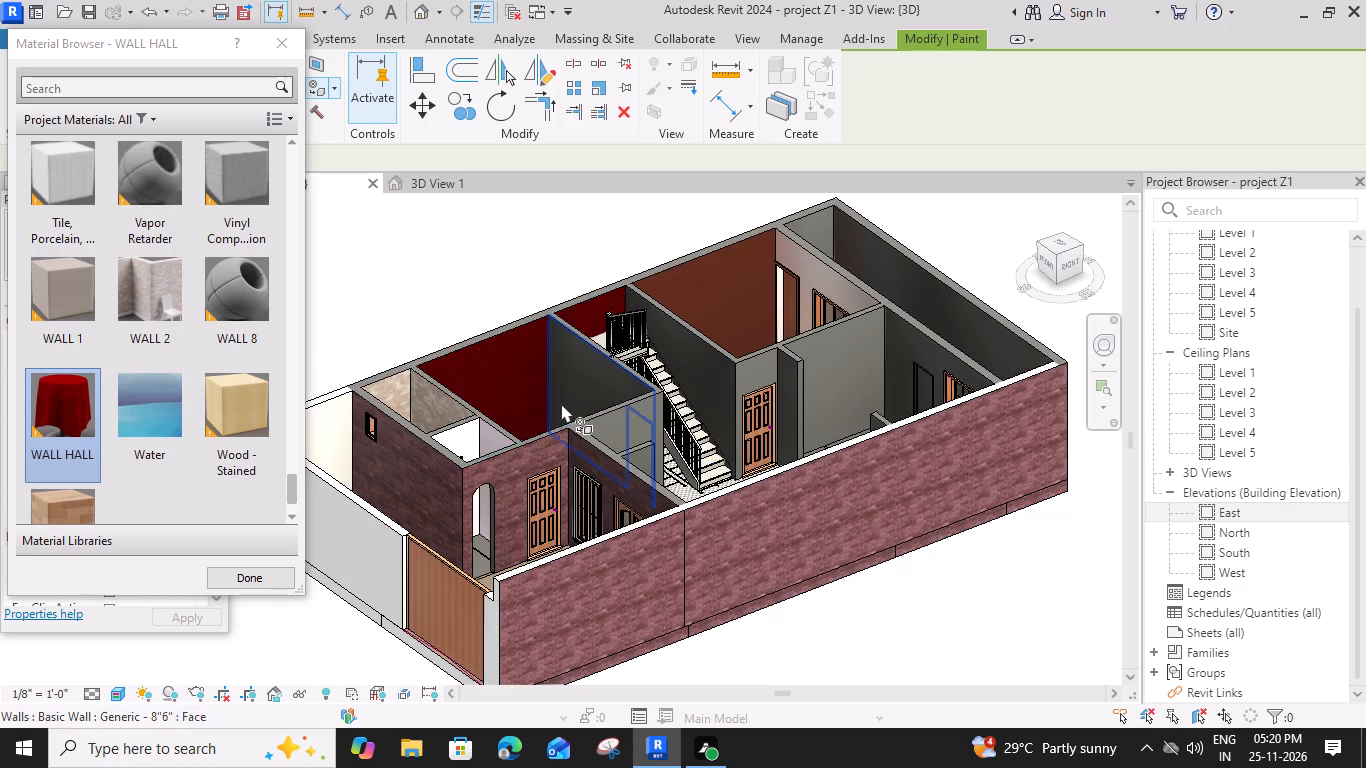
{"action": "left_click", "coordinate": [233, 577]}
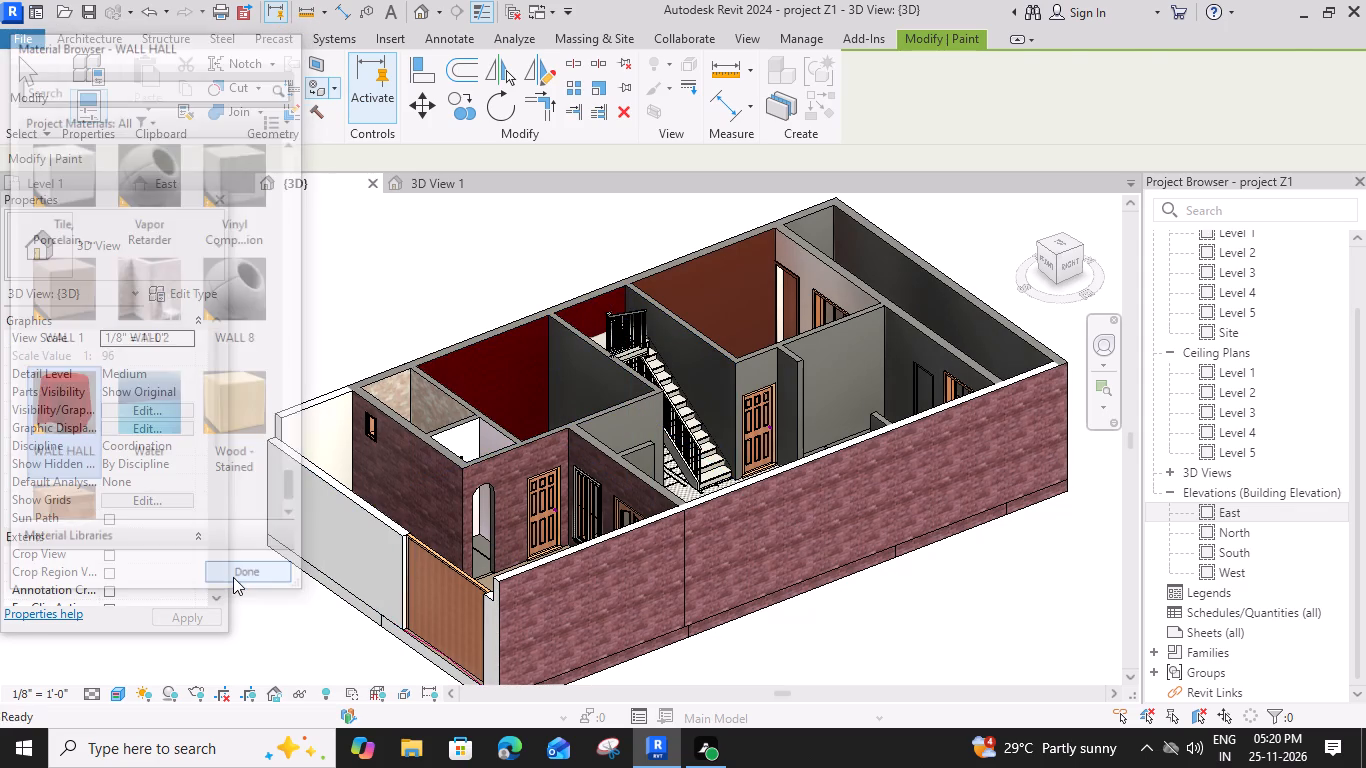
Examine the painted long wall and the rooms around the staircase from several angles and up close.
{"action": "scroll", "coordinate": [694, 419], "scroll_direction": "down", "scroll_amount": 1}
{"action": "middle_click_drag", "start_coordinate": [694, 400], "coordinate": [685, 499], "text": "shift"}
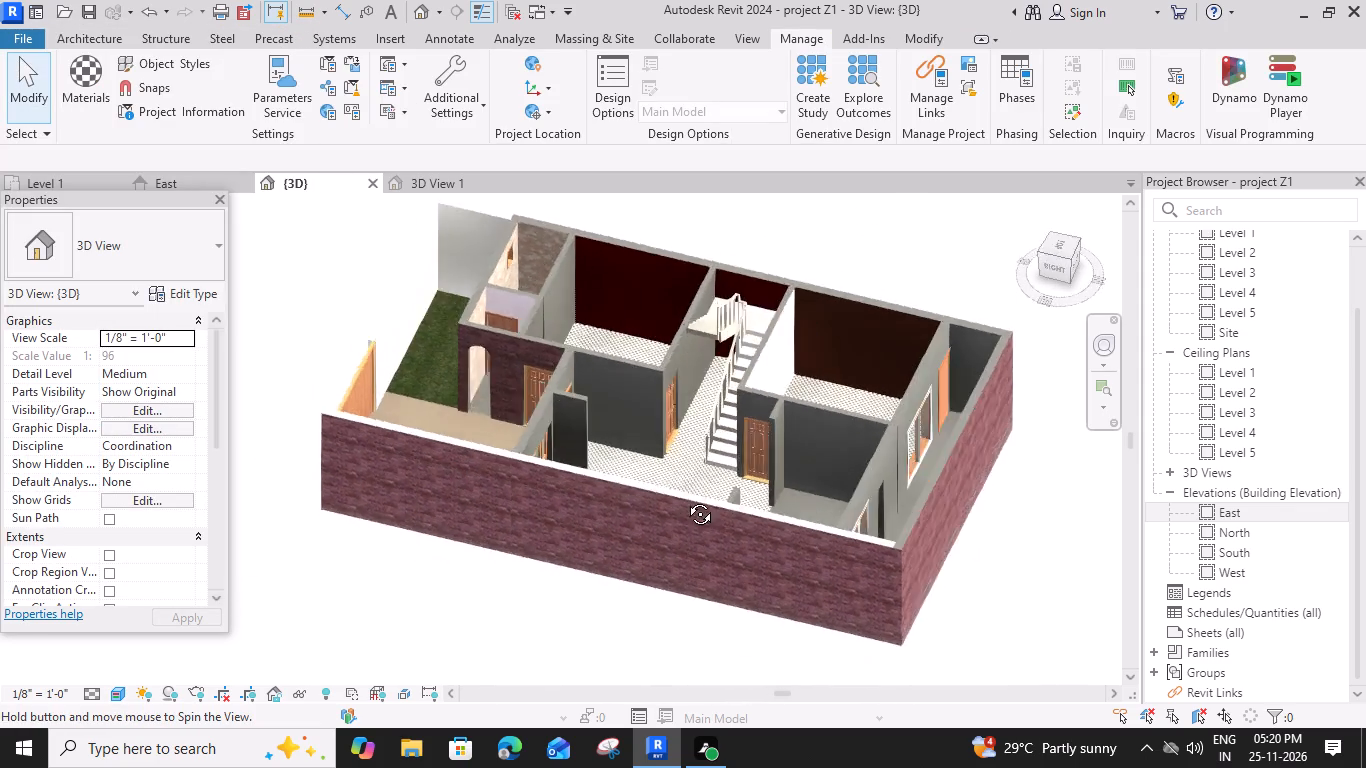
{"action": "middle_click_drag", "start_coordinate": [685, 499], "coordinate": [717, 524], "text": "shift"}
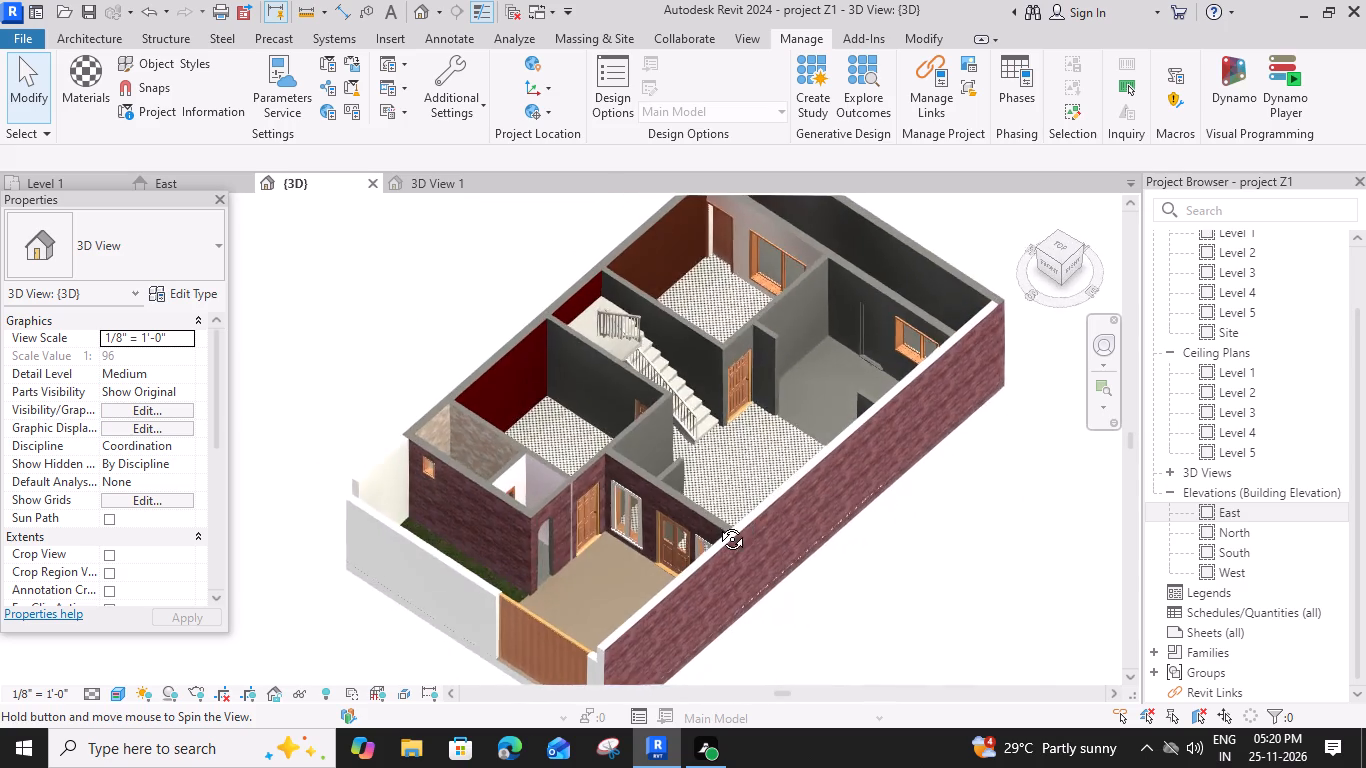
{"action": "middle_click_drag", "start_coordinate": [717, 524], "coordinate": [714, 536], "text": "shift"}
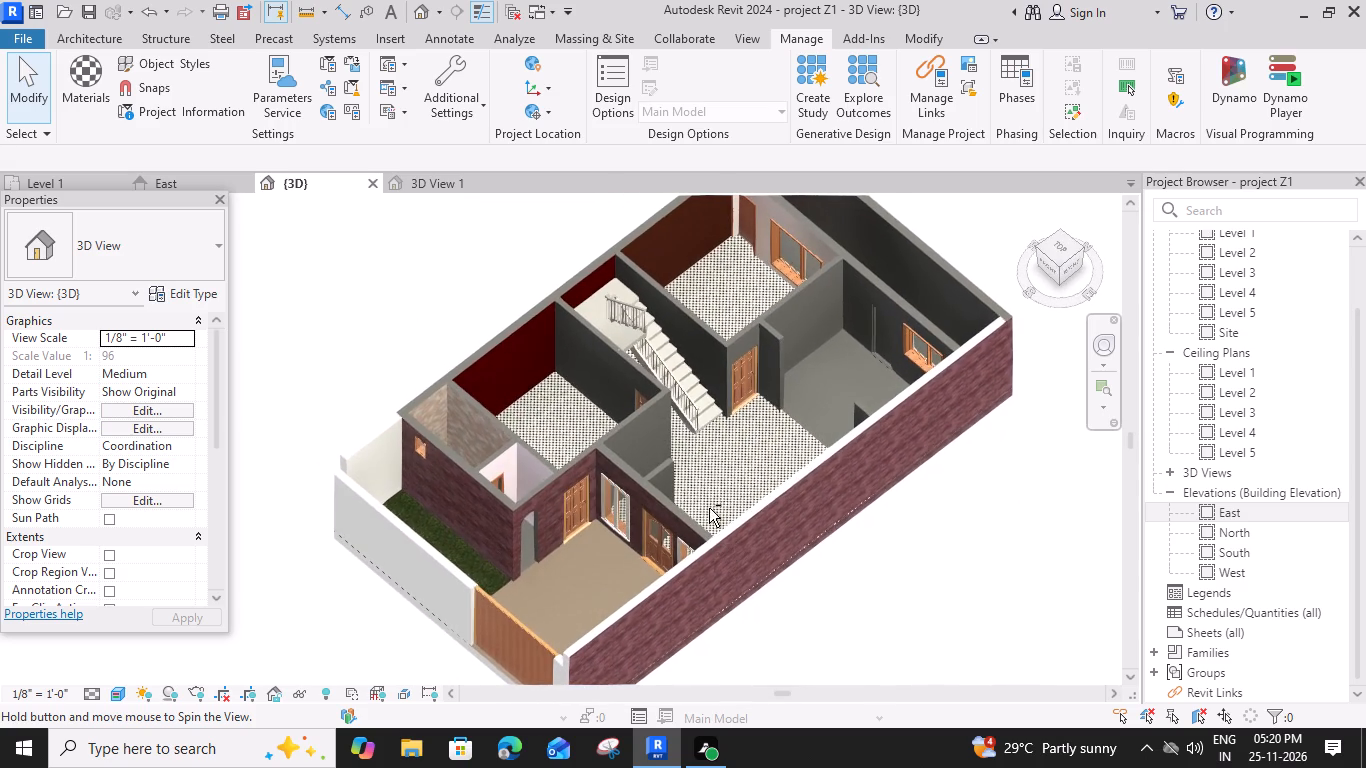
{"action": "scroll", "coordinate": [623, 312], "scroll_direction": "up", "scroll_amount": 2}
{"action": "scroll", "coordinate": [623, 318], "scroll_direction": "down", "scroll_amount": 2}
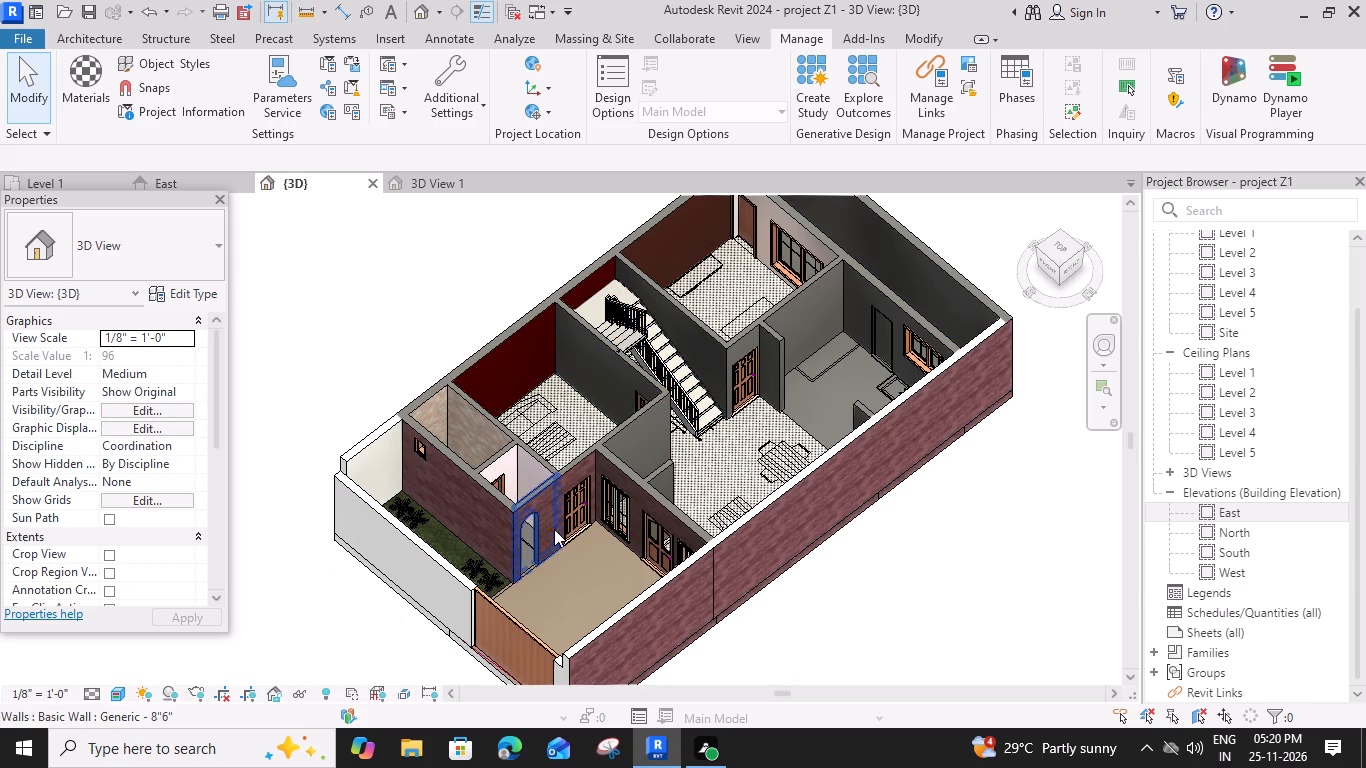
{"action": "scroll", "coordinate": [599, 302], "scroll_direction": "up", "scroll_amount": 3}
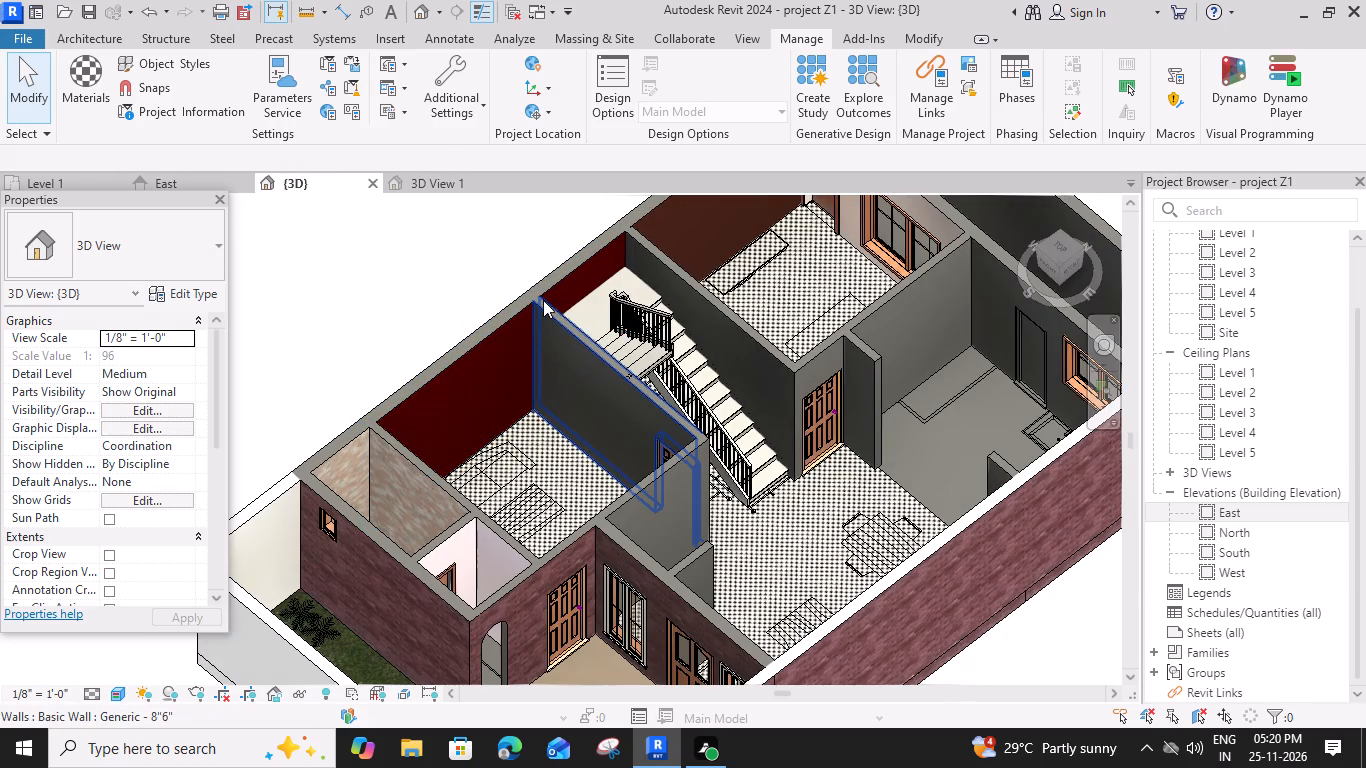
{"action": "scroll", "coordinate": [558, 337], "scroll_direction": "up", "scroll_amount": 1}
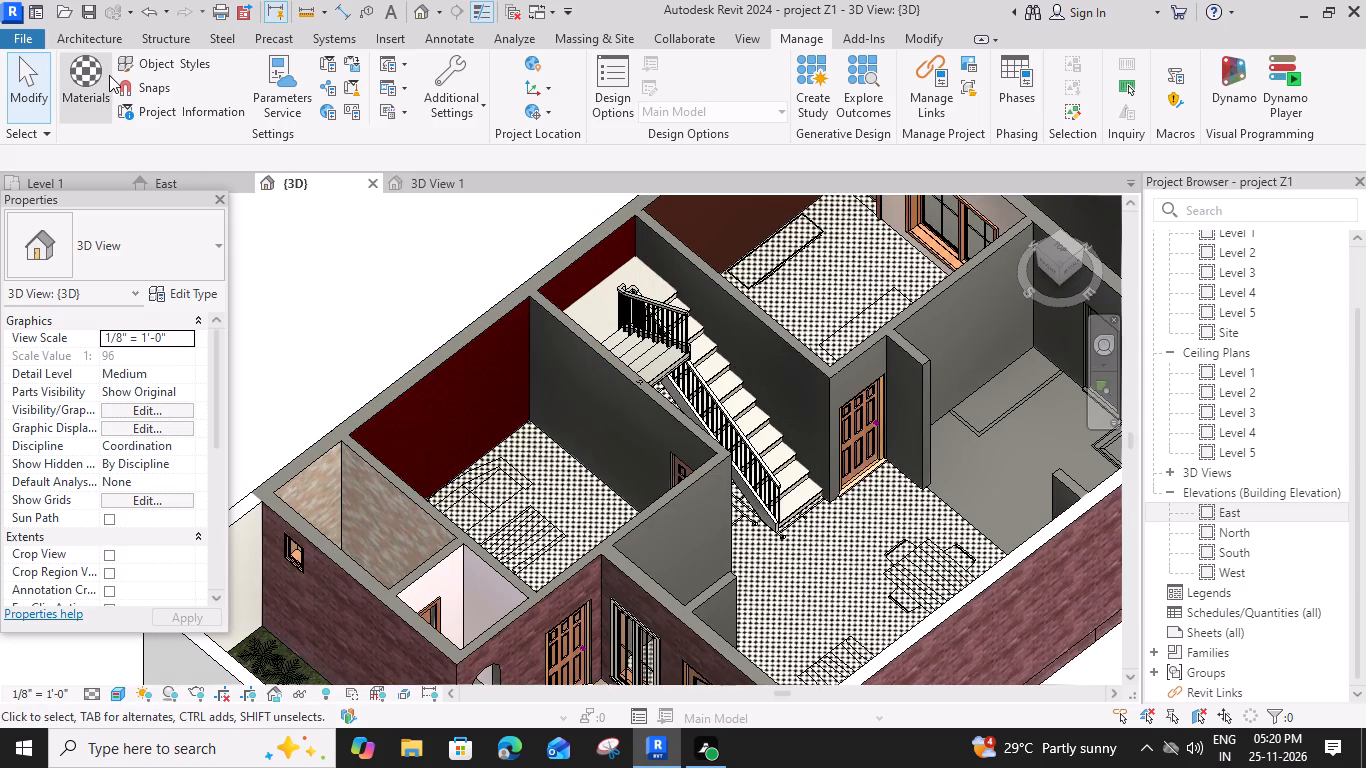
Split the long outer wall where the partition between the staircase and the adjoining room meets it.
{"action": "left_click", "coordinate": [500, 316]}
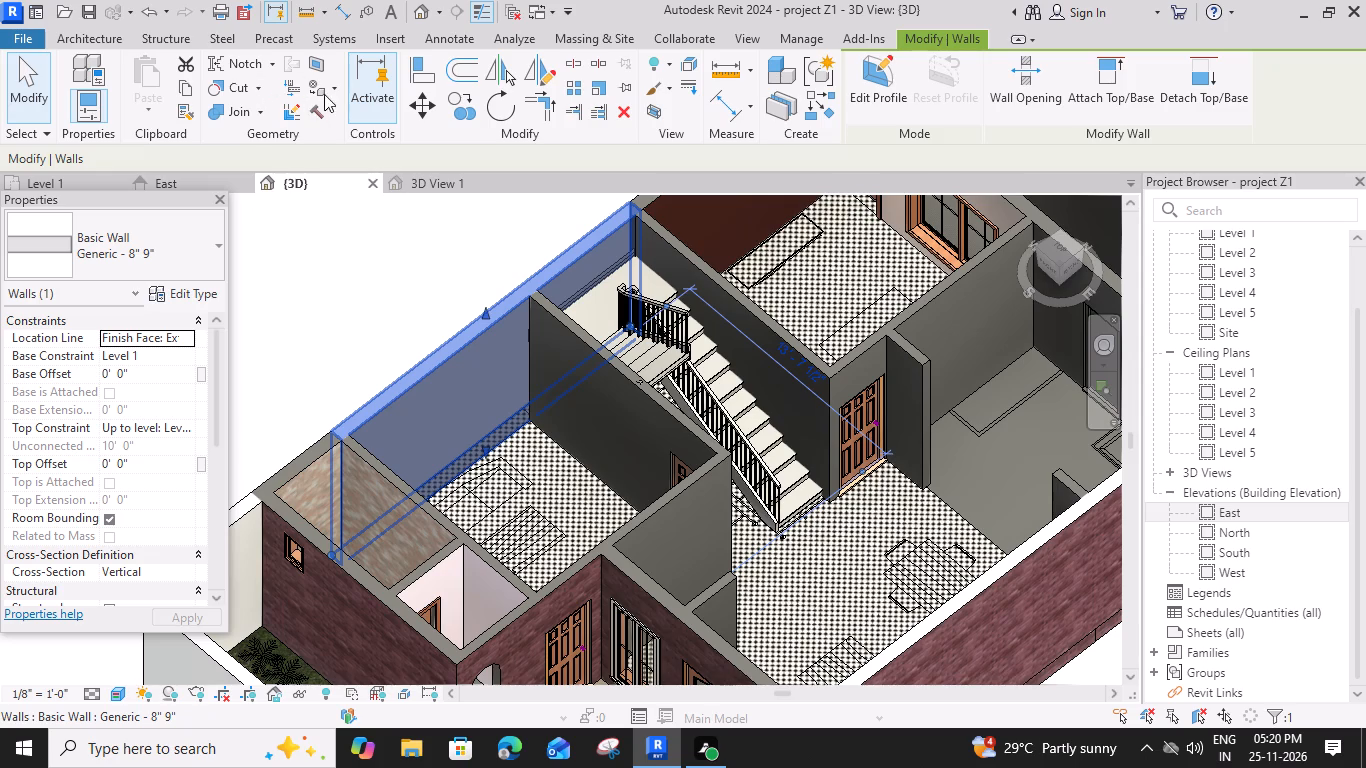
{"action": "left_click", "coordinate": [573, 62]}
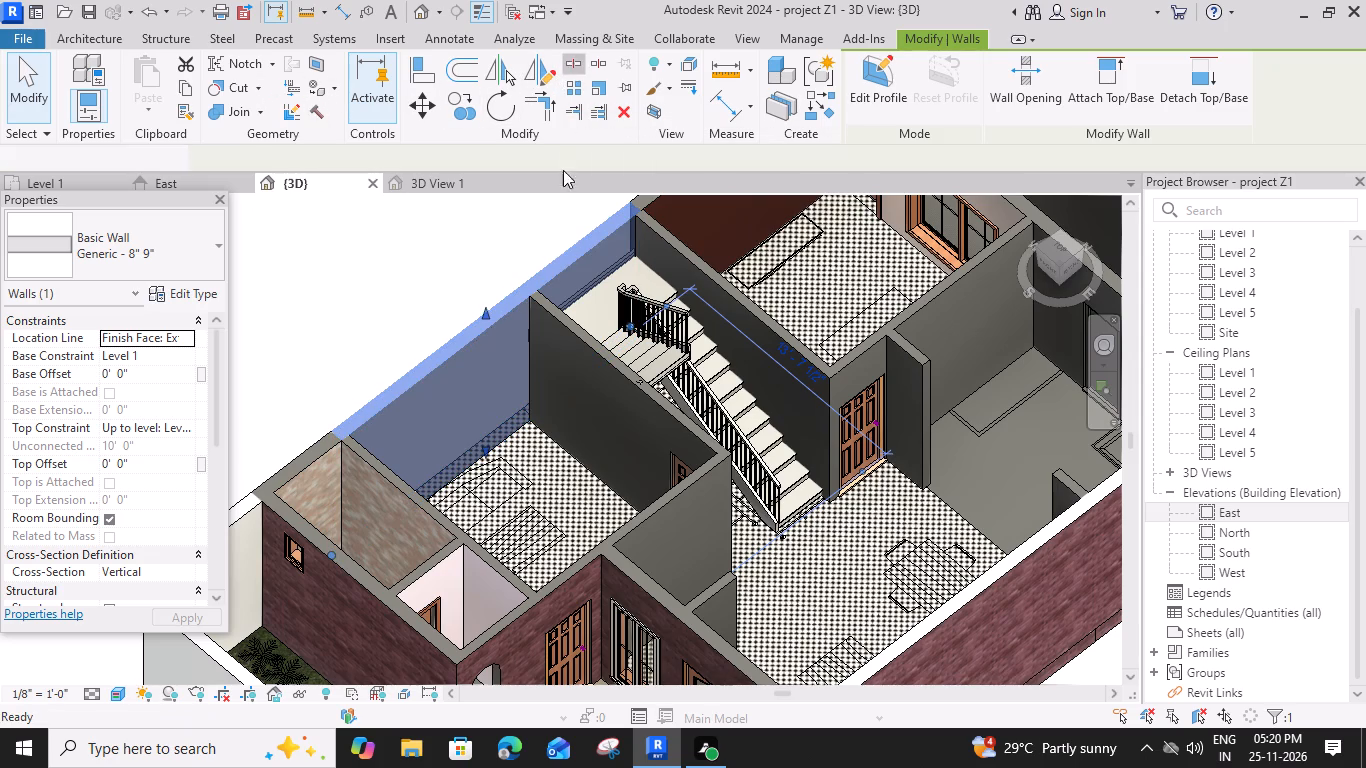
{"action": "scroll", "coordinate": [536, 275], "scroll_direction": "up", "scroll_amount": 5}
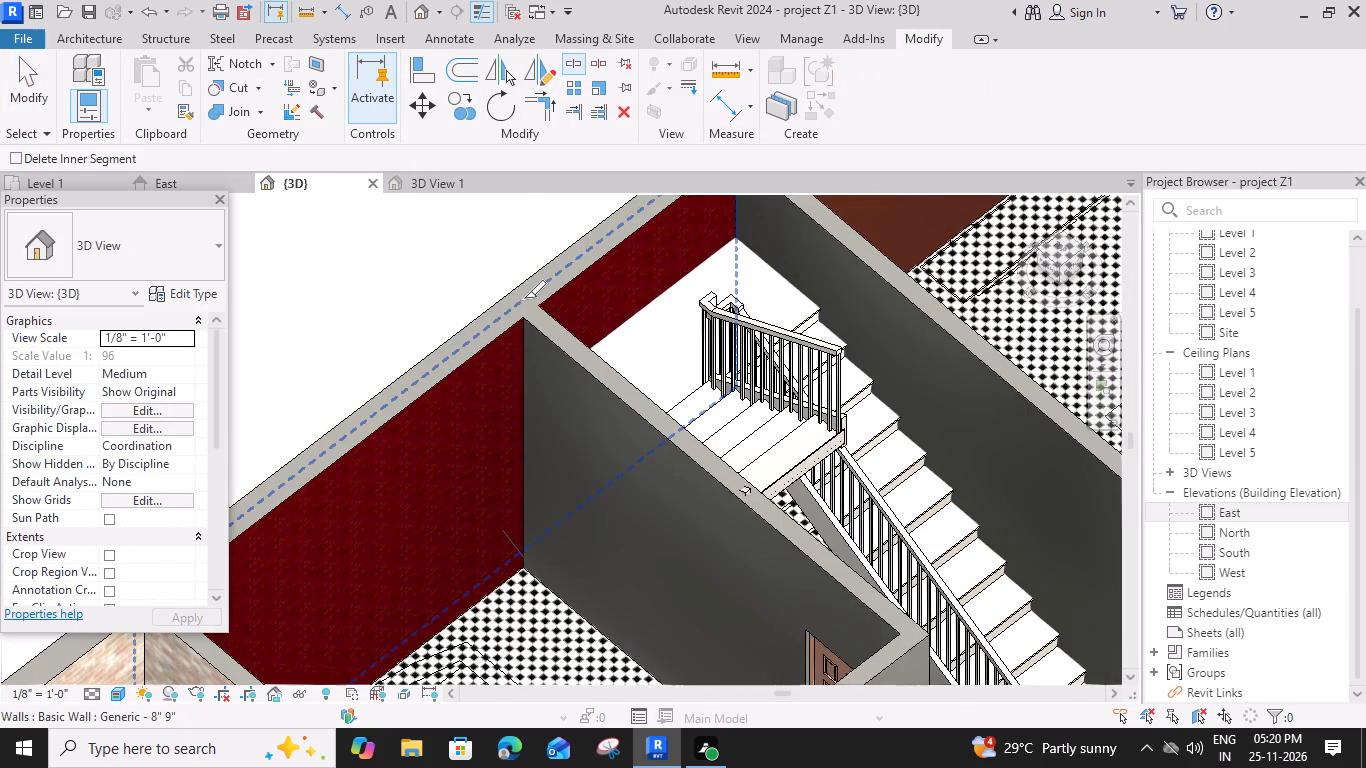
{"action": "left_click", "coordinate": [532, 292]}
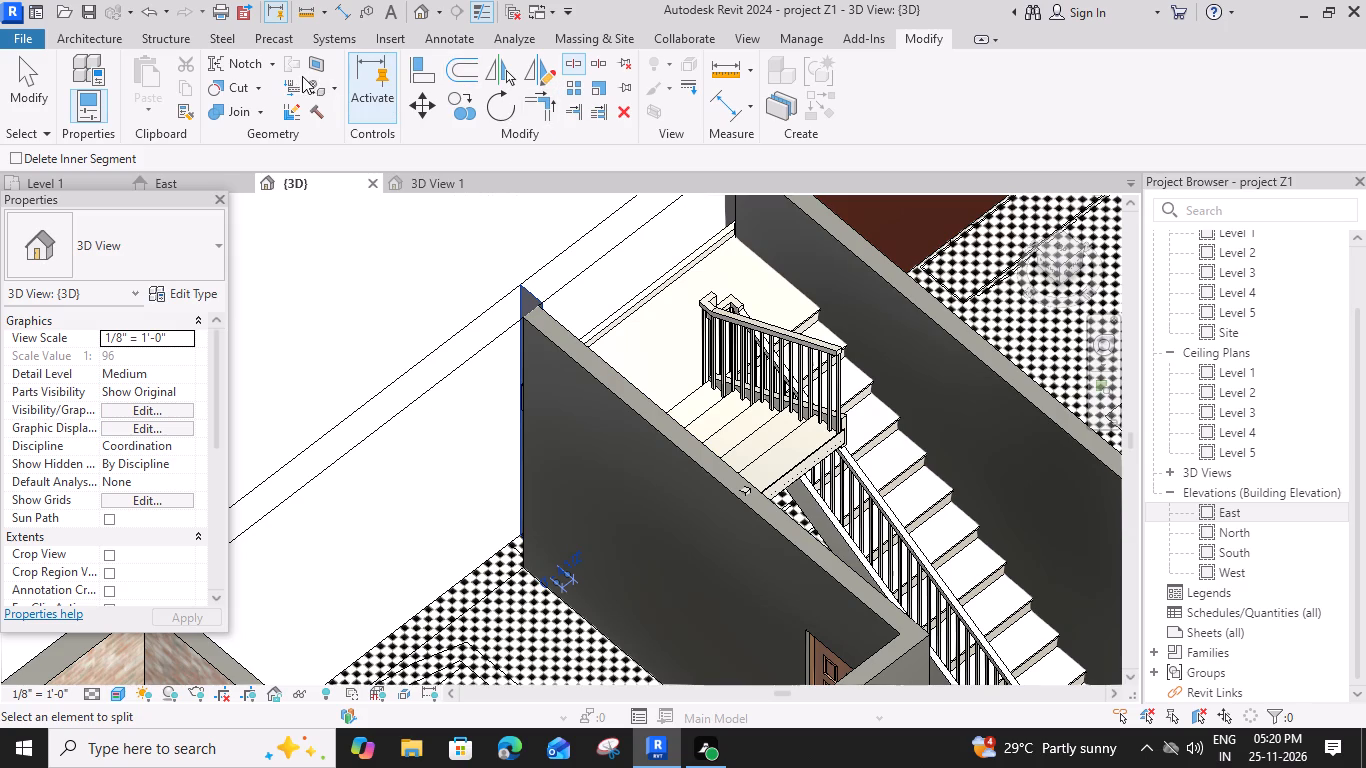
Remove the paint from the outer wall's face behind the staircase landing.
{"action": "left_click", "coordinate": [336, 89]}
{"action": "left_click", "coordinate": [378, 160]}
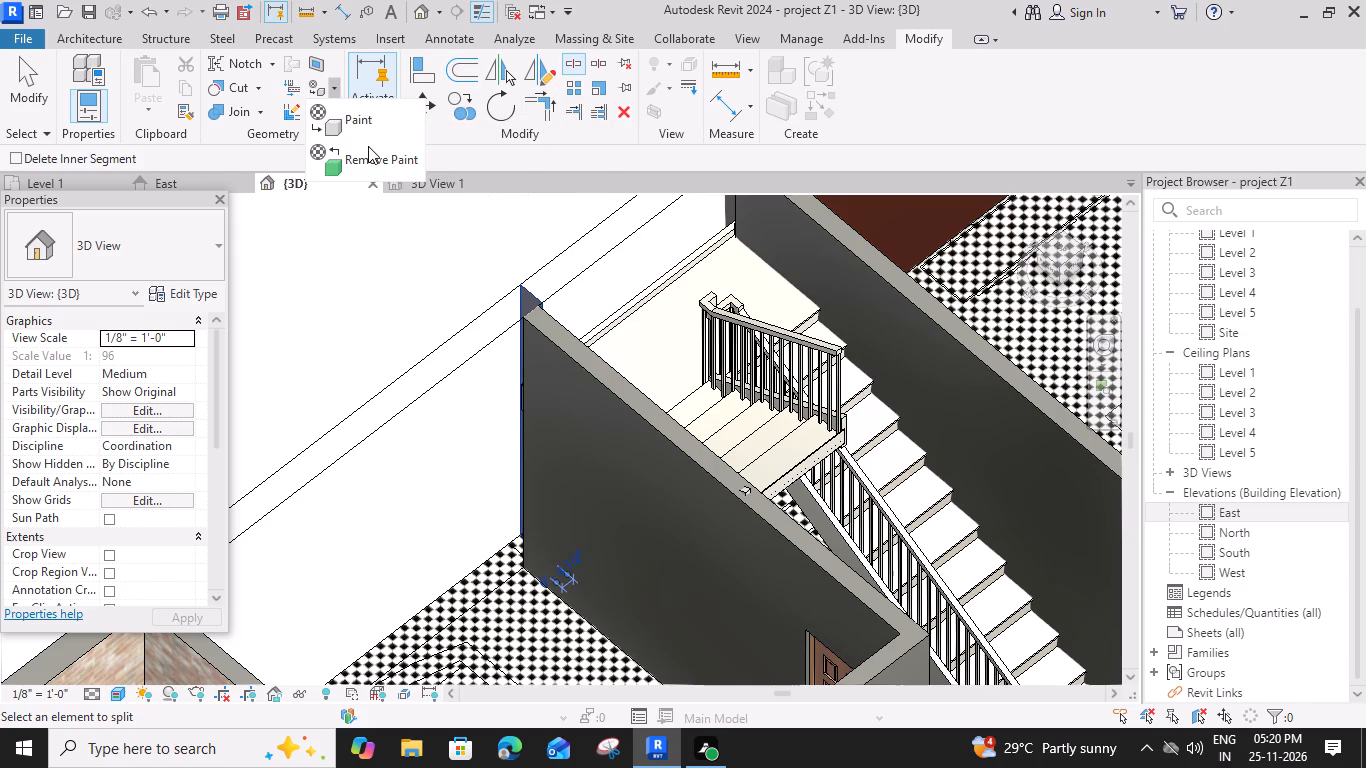
{"action": "left_click", "coordinate": [616, 286]}
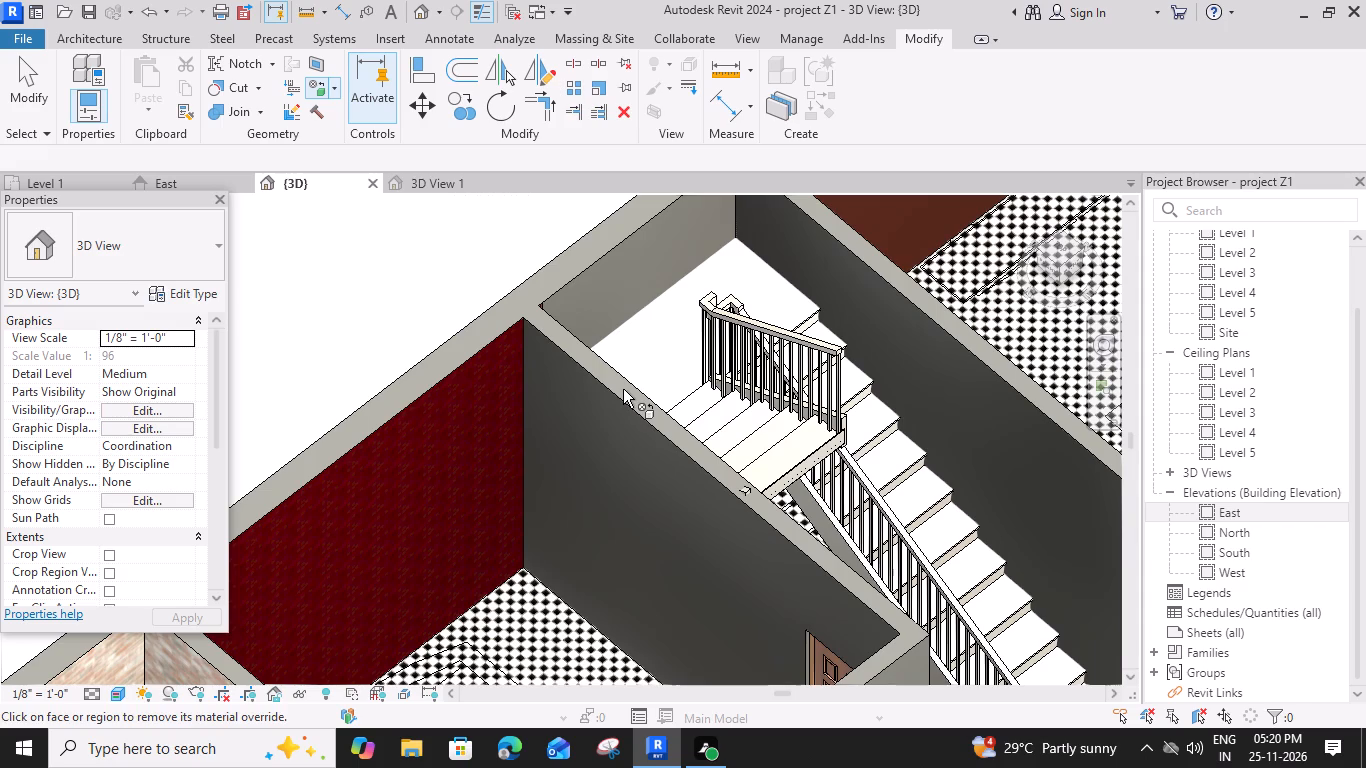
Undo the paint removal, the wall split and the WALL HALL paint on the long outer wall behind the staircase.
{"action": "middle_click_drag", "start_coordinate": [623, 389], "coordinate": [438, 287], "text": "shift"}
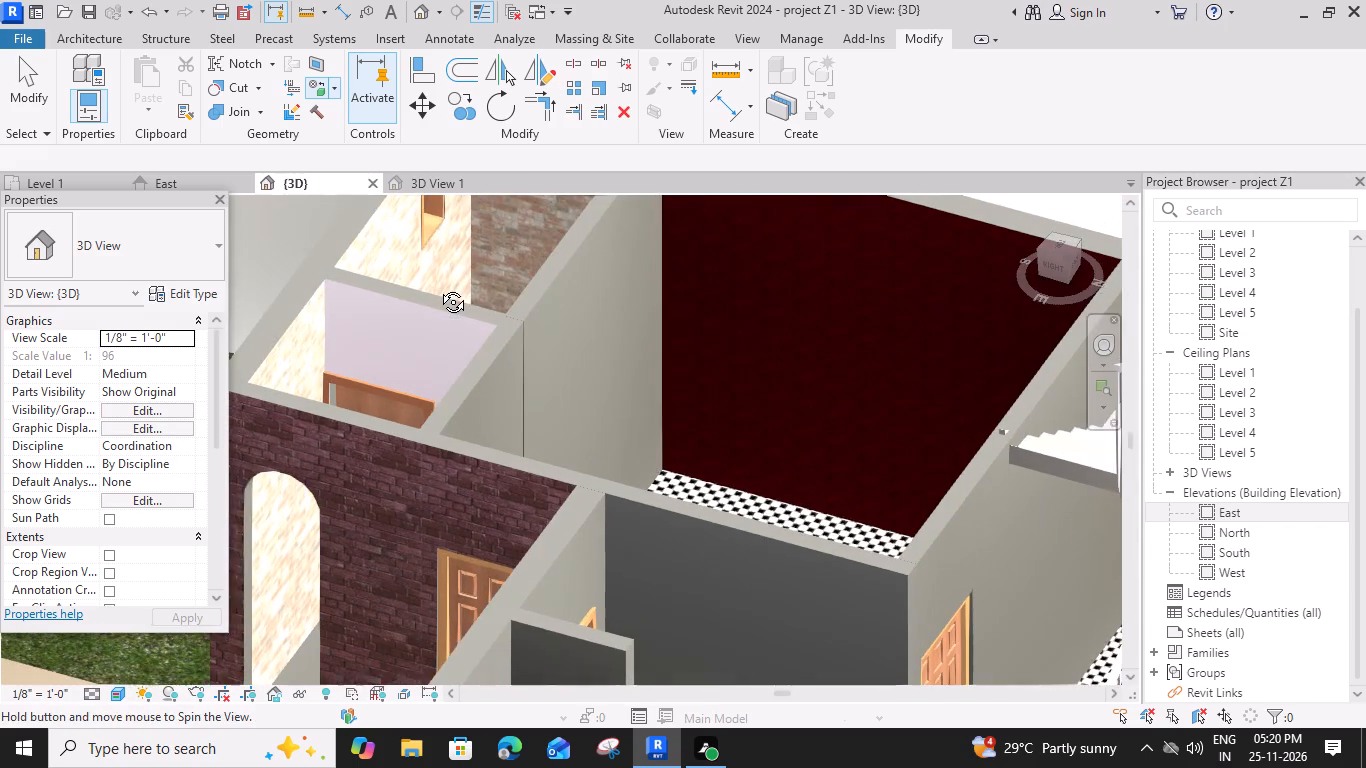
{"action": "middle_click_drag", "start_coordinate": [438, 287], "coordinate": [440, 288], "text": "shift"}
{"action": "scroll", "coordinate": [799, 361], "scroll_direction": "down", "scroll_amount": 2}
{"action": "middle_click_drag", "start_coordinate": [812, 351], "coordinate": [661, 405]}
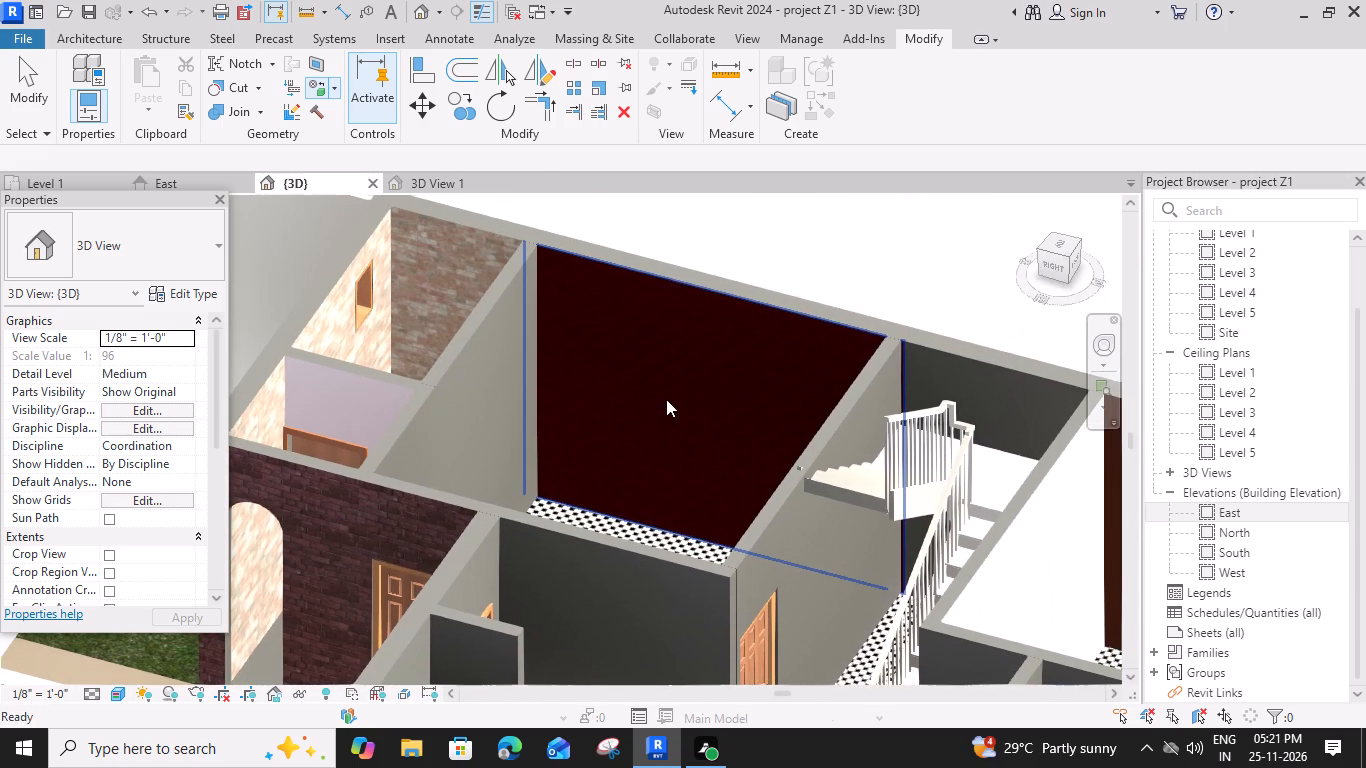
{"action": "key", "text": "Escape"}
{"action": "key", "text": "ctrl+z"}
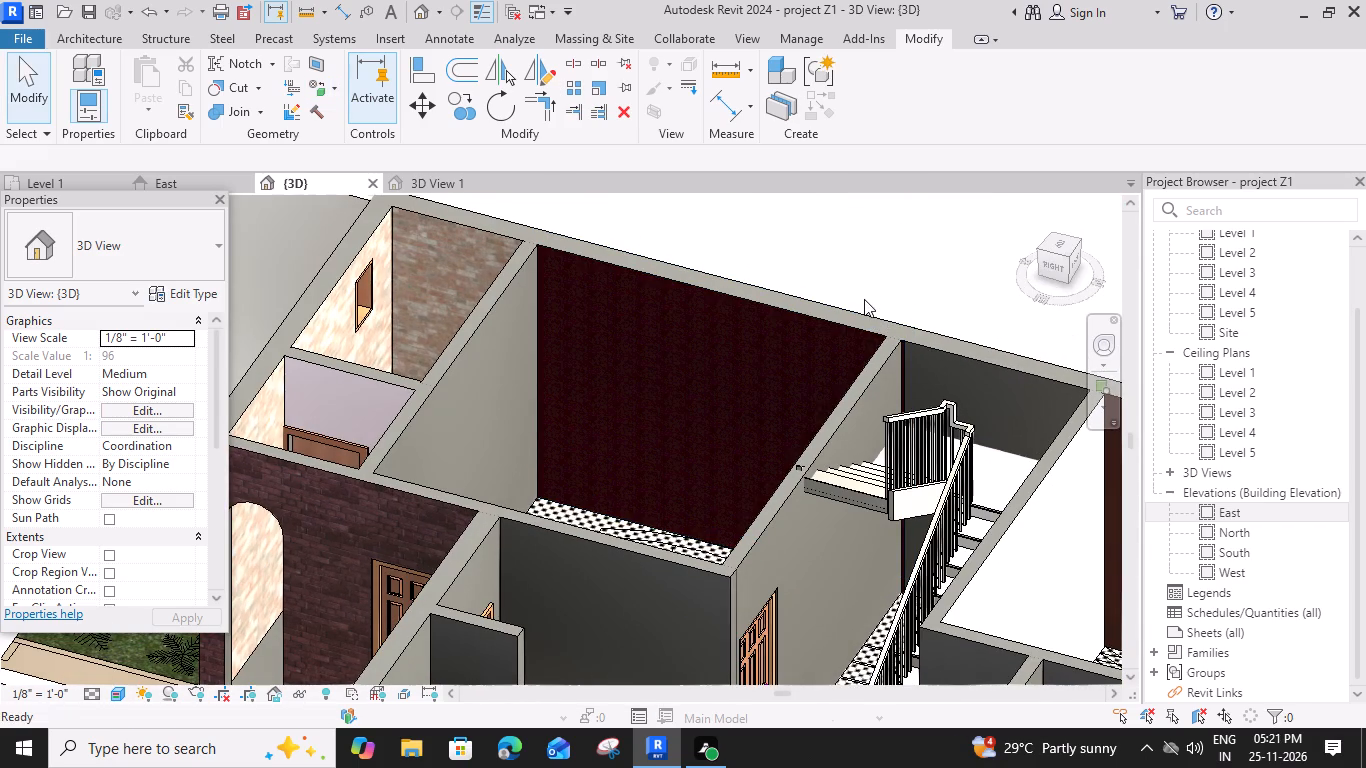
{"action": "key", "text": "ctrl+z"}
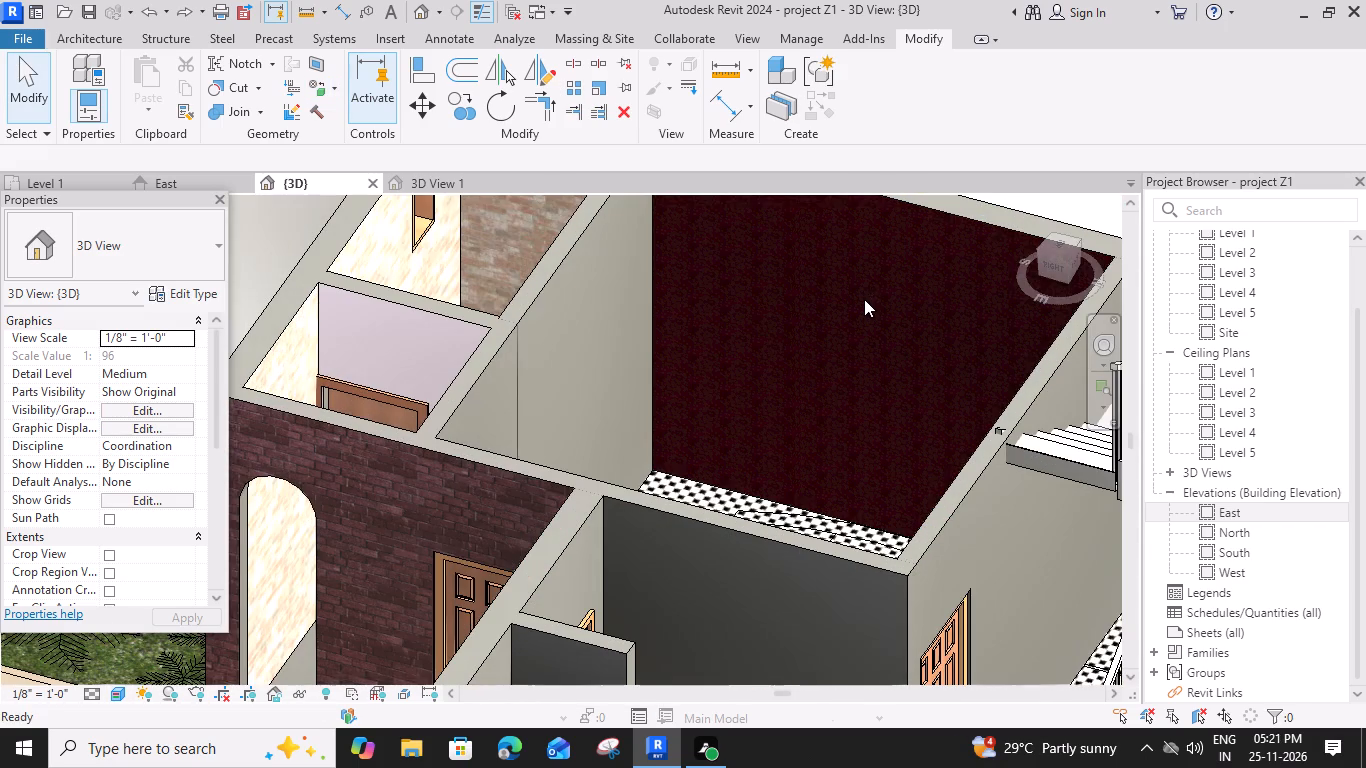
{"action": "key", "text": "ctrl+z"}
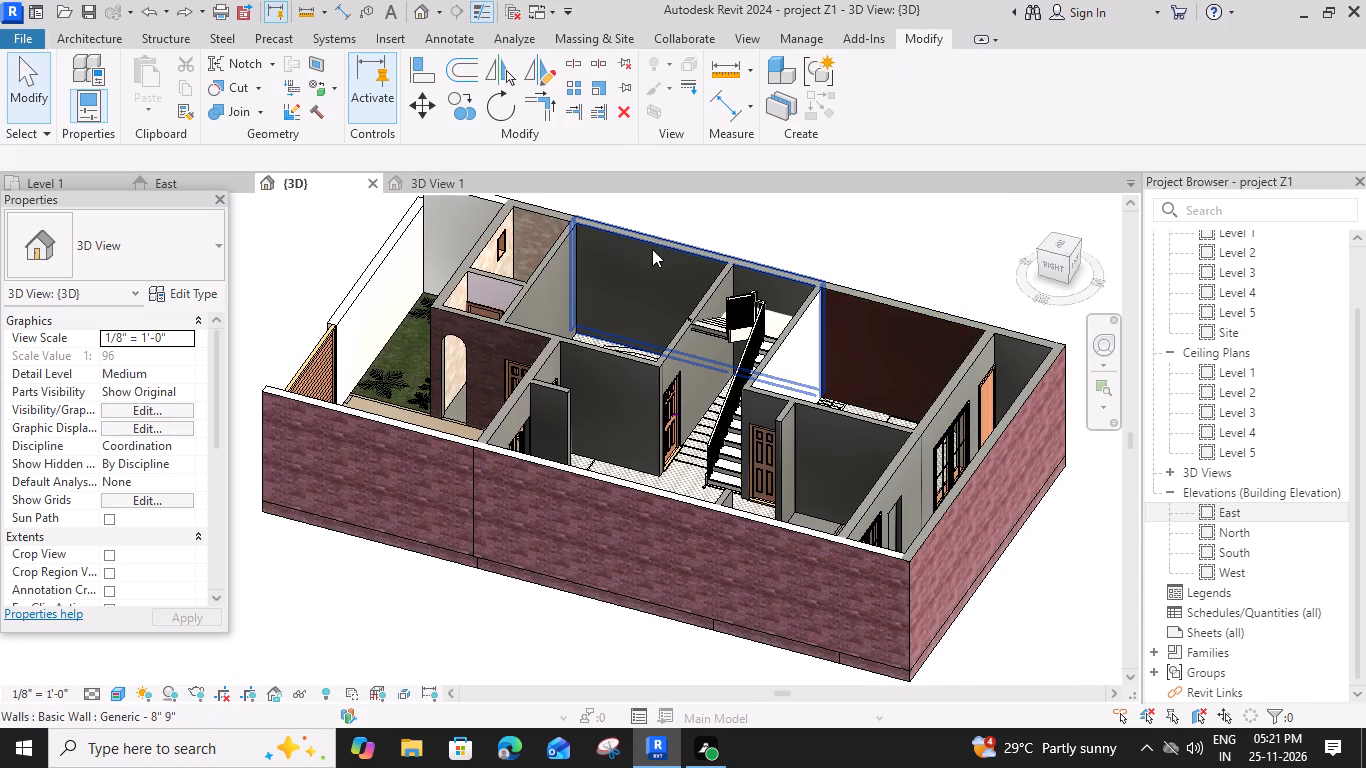
Paint the inner face of the long outer wall behind the staircase and adjoining room with the WALL HALL material.
{"action": "left_click", "coordinate": [335, 94]}
{"action": "left_click", "coordinate": [348, 130]}
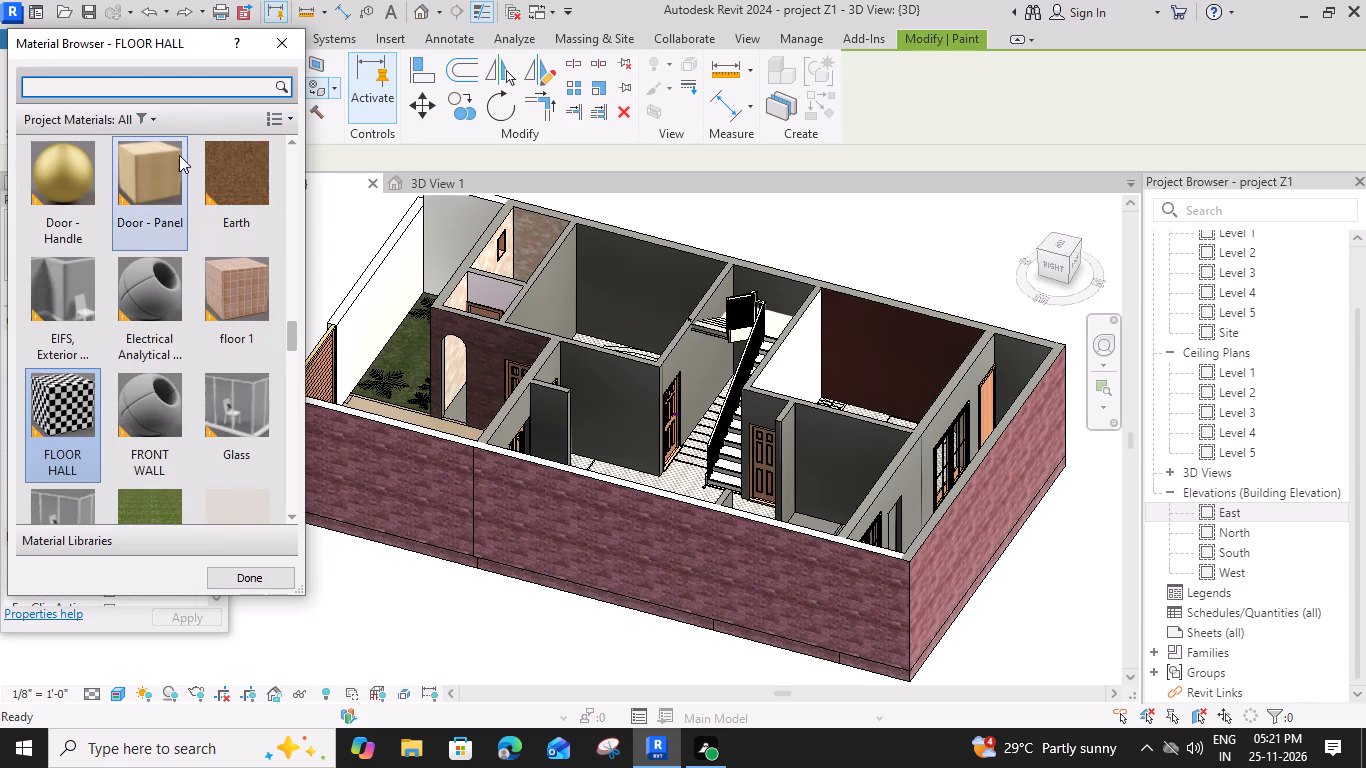
{"action": "left_click", "coordinate": [216, 84]}
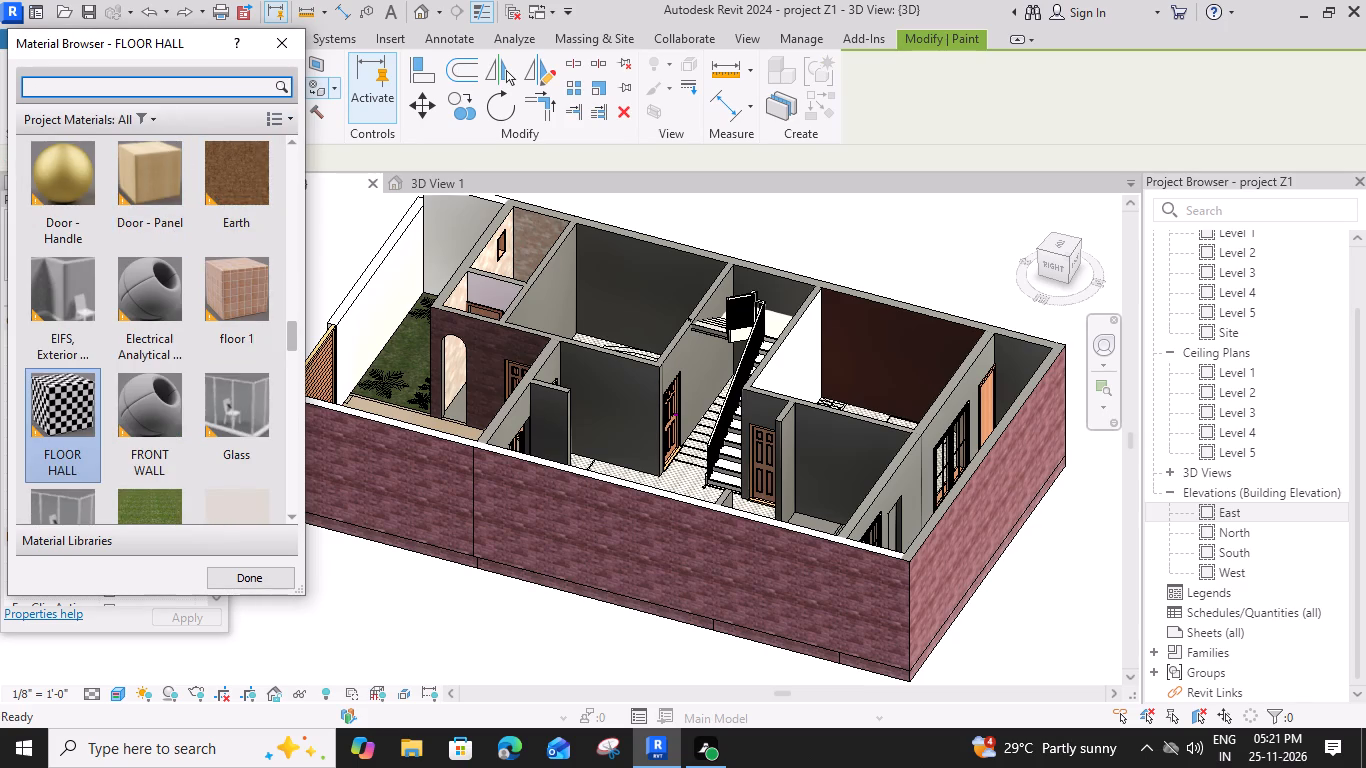
{"action": "type", "text": "HALL WALL"}
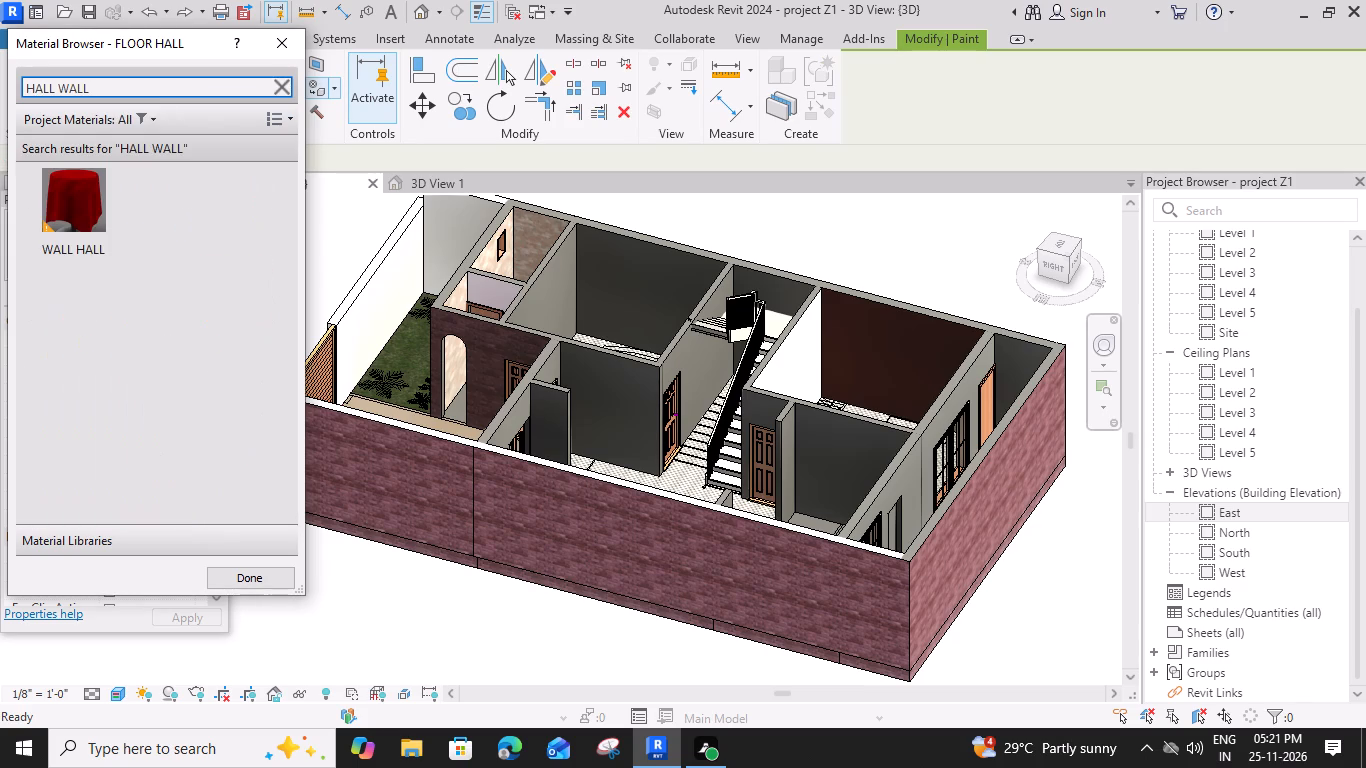
{"action": "left_click", "coordinate": [49, 197]}
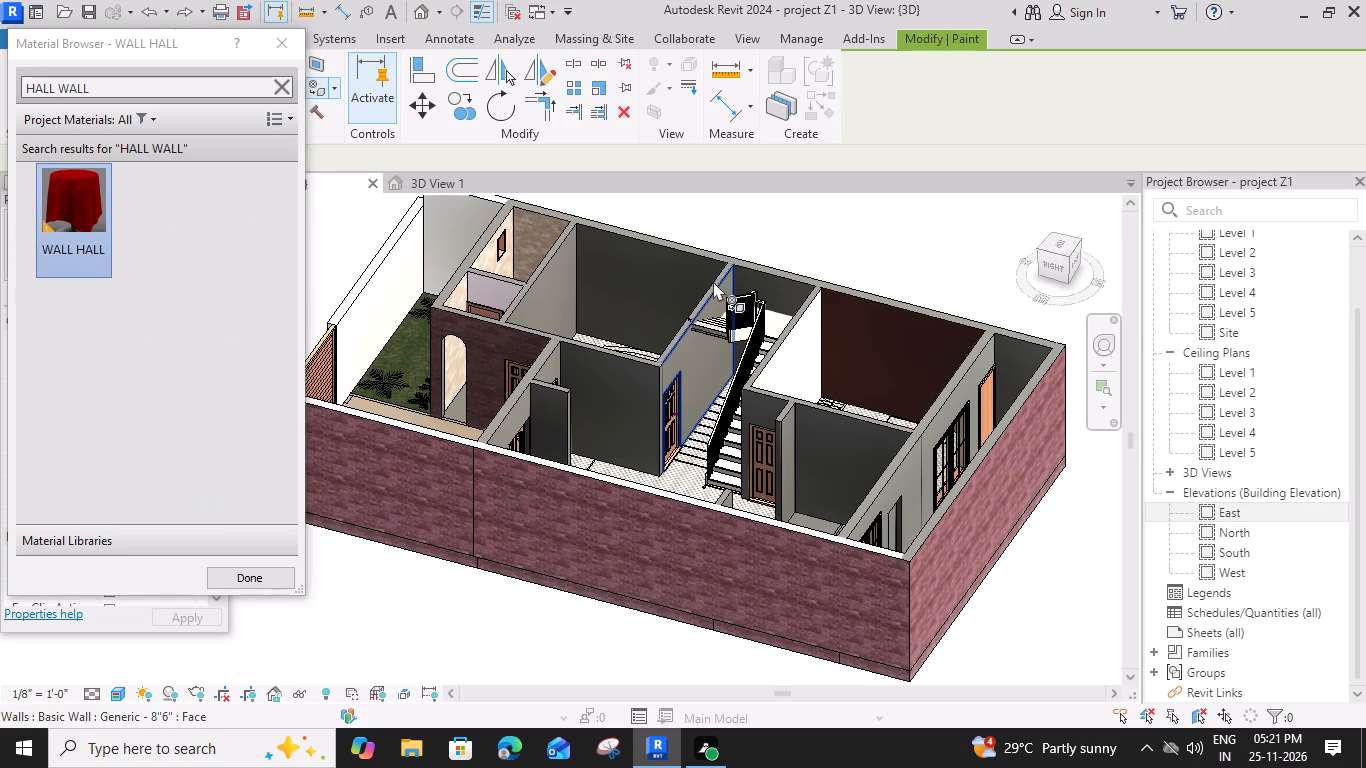
{"action": "left_click", "coordinate": [684, 262]}
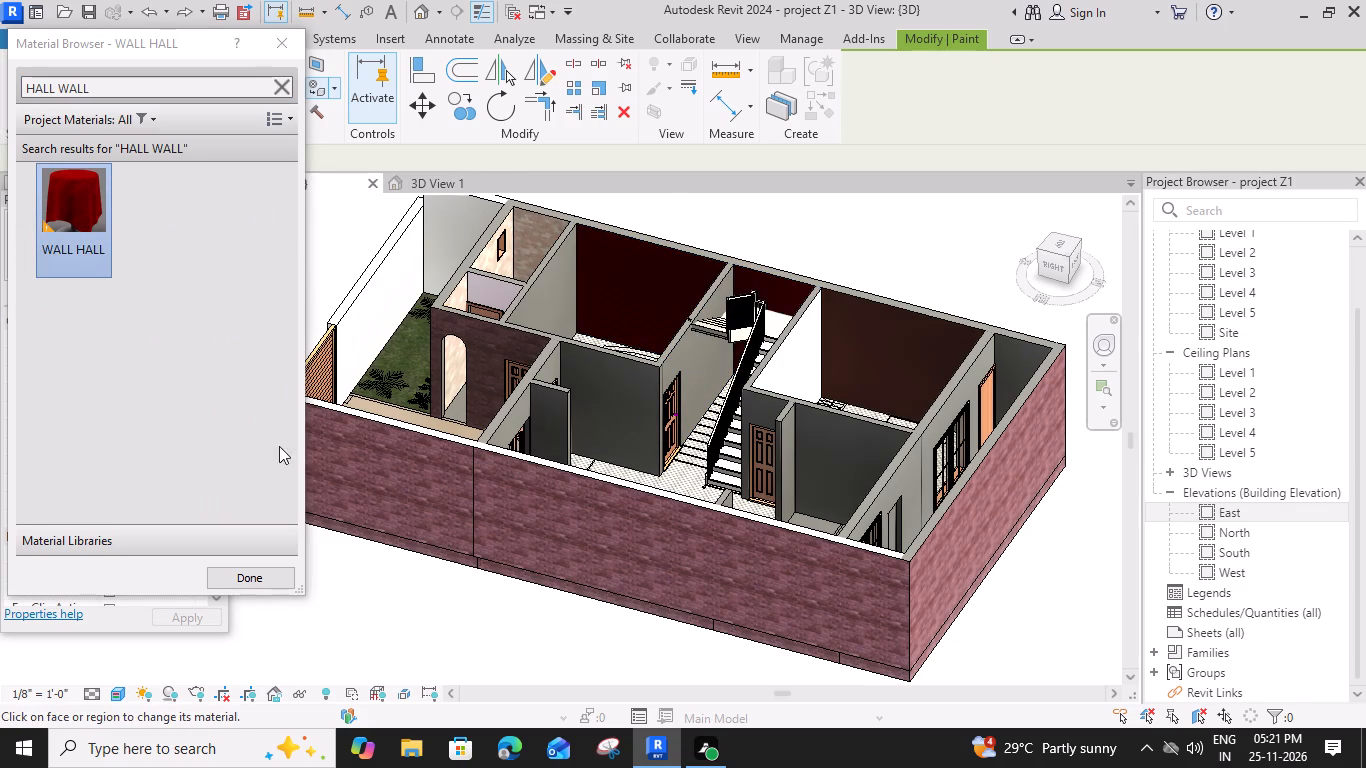
{"action": "left_click", "coordinate": [265, 573]}
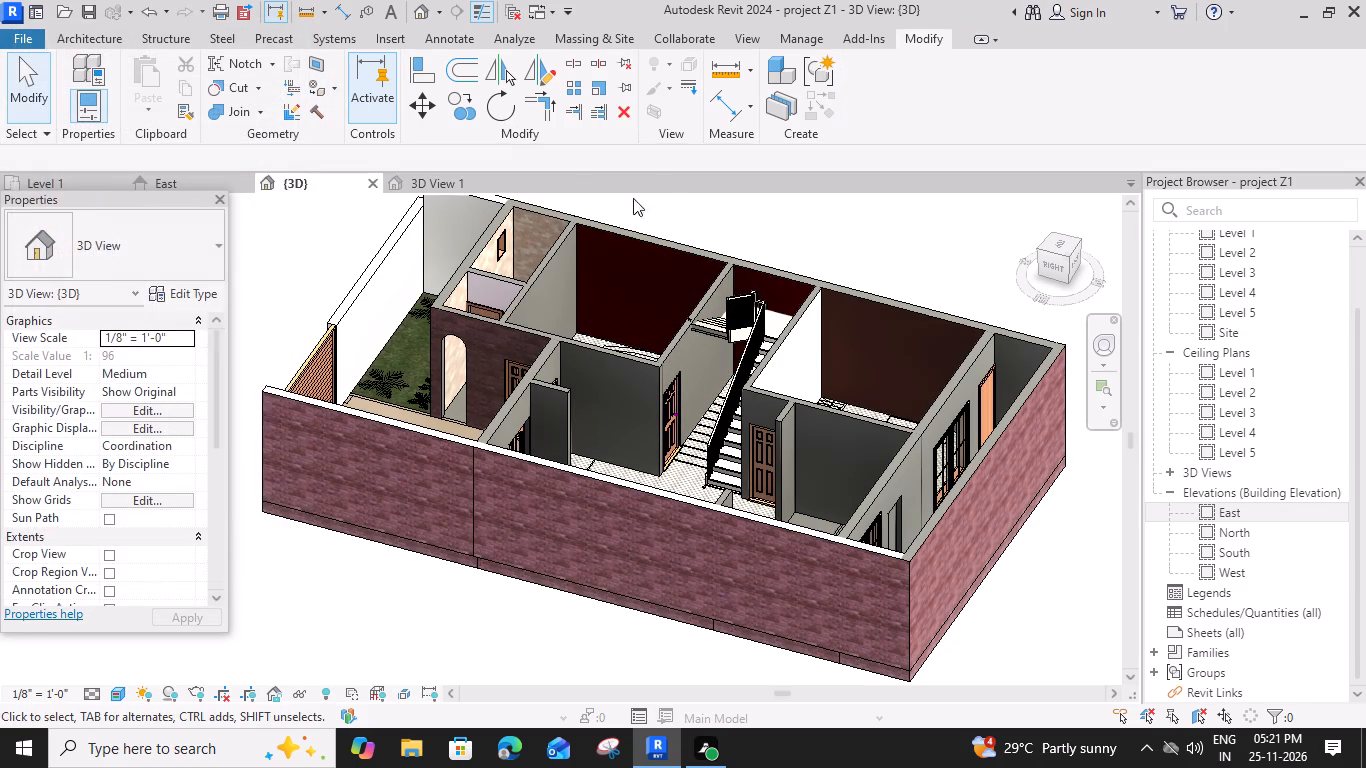
Split the long outer wall where the partition between the staircase and the adjoining room meets it.
{"action": "left_click", "coordinate": [577, 60]}
{"action": "scroll", "coordinate": [728, 259], "scroll_direction": "up", "scroll_amount": 4}
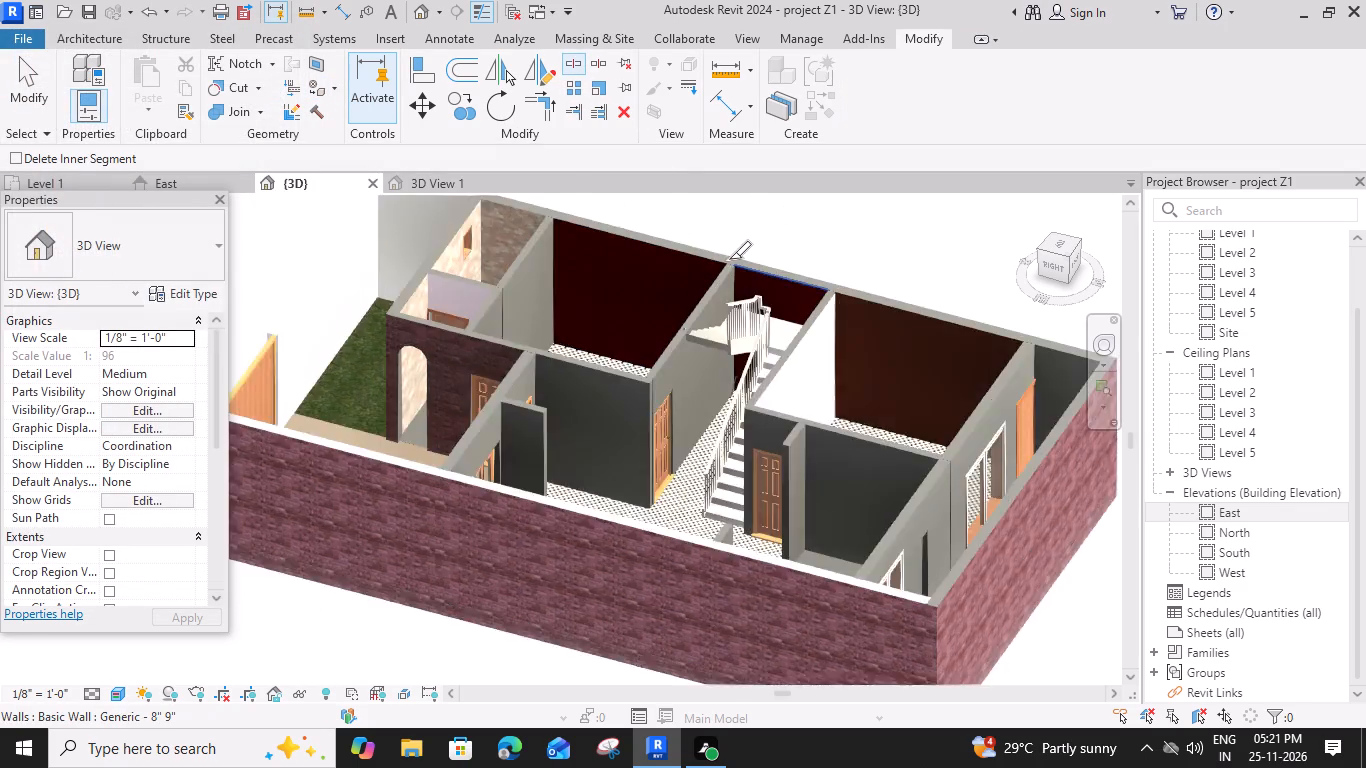
{"action": "scroll", "coordinate": [741, 270], "scroll_direction": "up", "scroll_amount": 10}
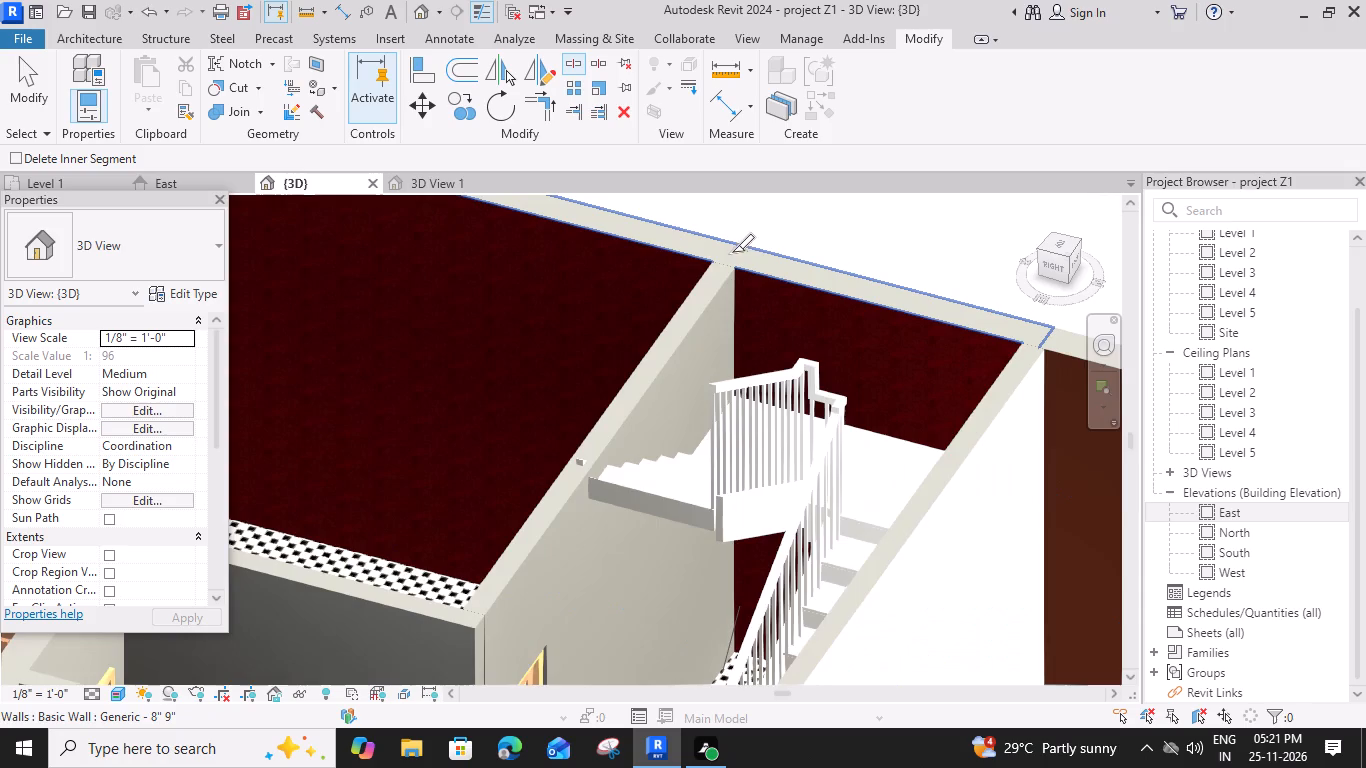
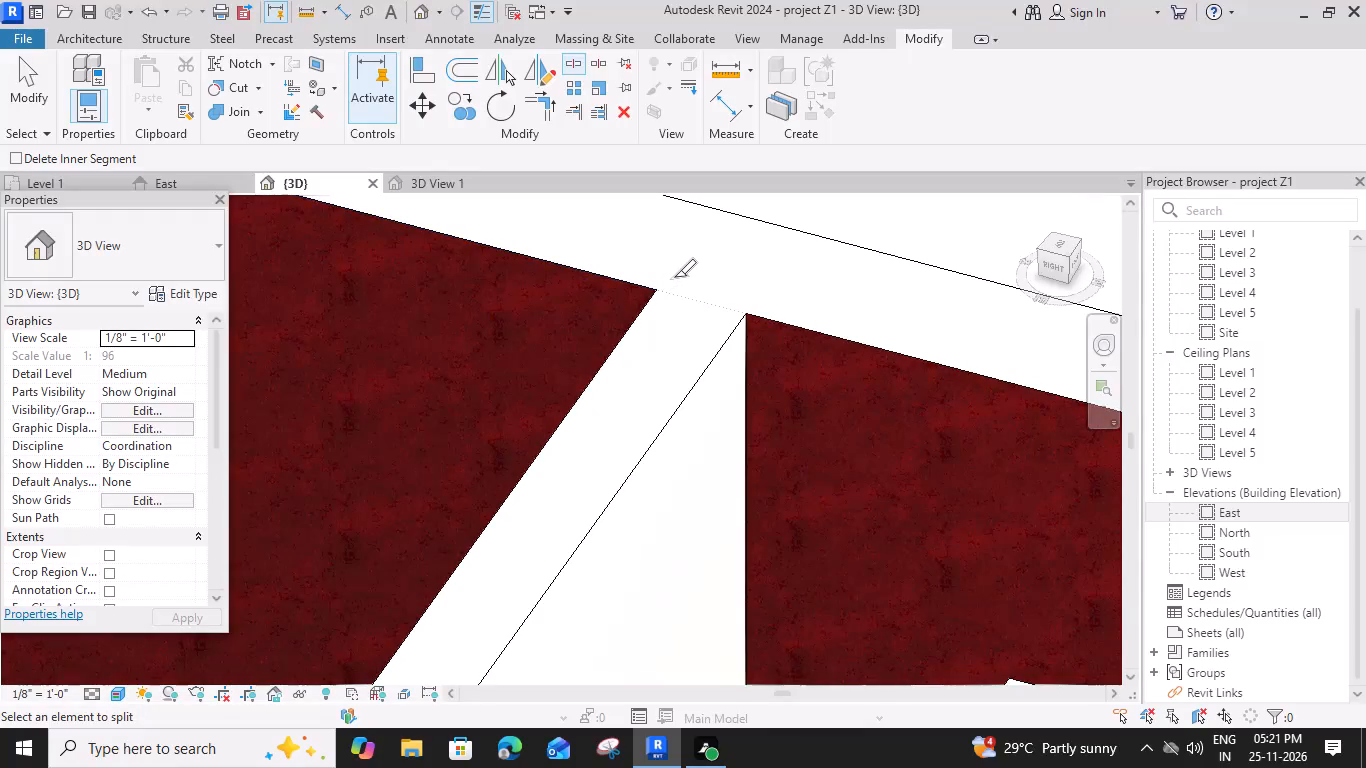
Split the long outer wall at the partition's corner on the adjoining room's side, next to the staircase.
{"action": "scroll", "coordinate": [674, 277], "scroll_direction": "down", "scroll_amount": 2}
{"action": "middle_click_drag", "start_coordinate": [677, 277], "coordinate": [606, 437]}
{"action": "scroll", "coordinate": [633, 413], "scroll_direction": "down", "scroll_amount": 2}
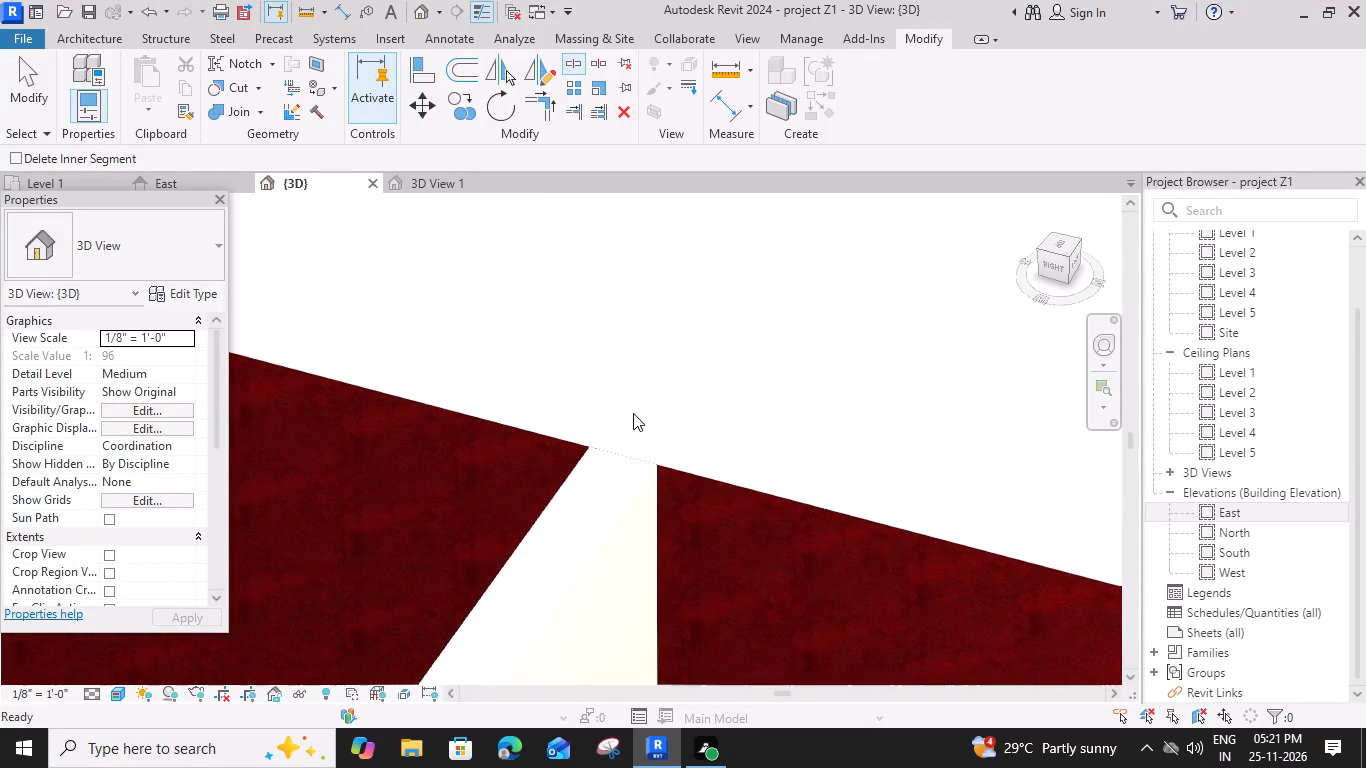
{"action": "scroll", "coordinate": [633, 413], "scroll_direction": "down", "scroll_amount": 2}
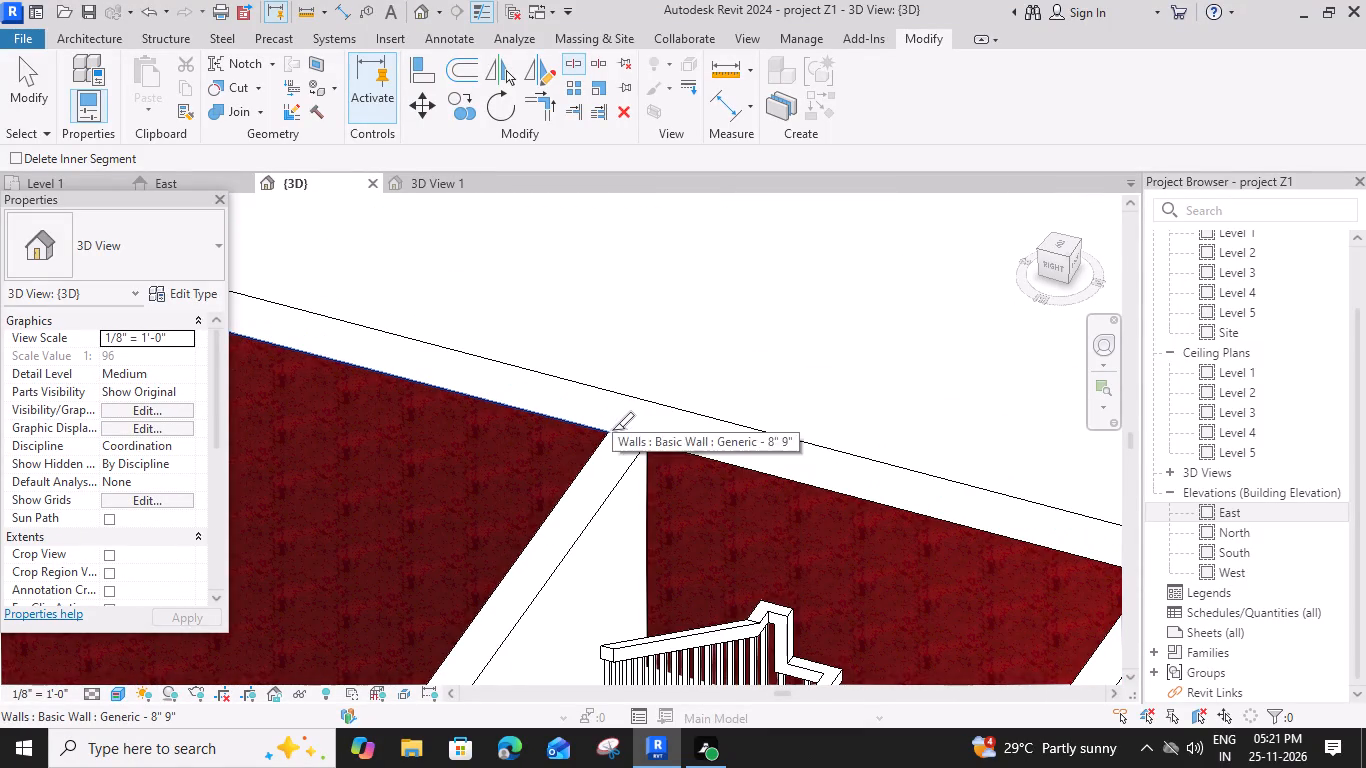
{"action": "left_click", "coordinate": [613, 430]}
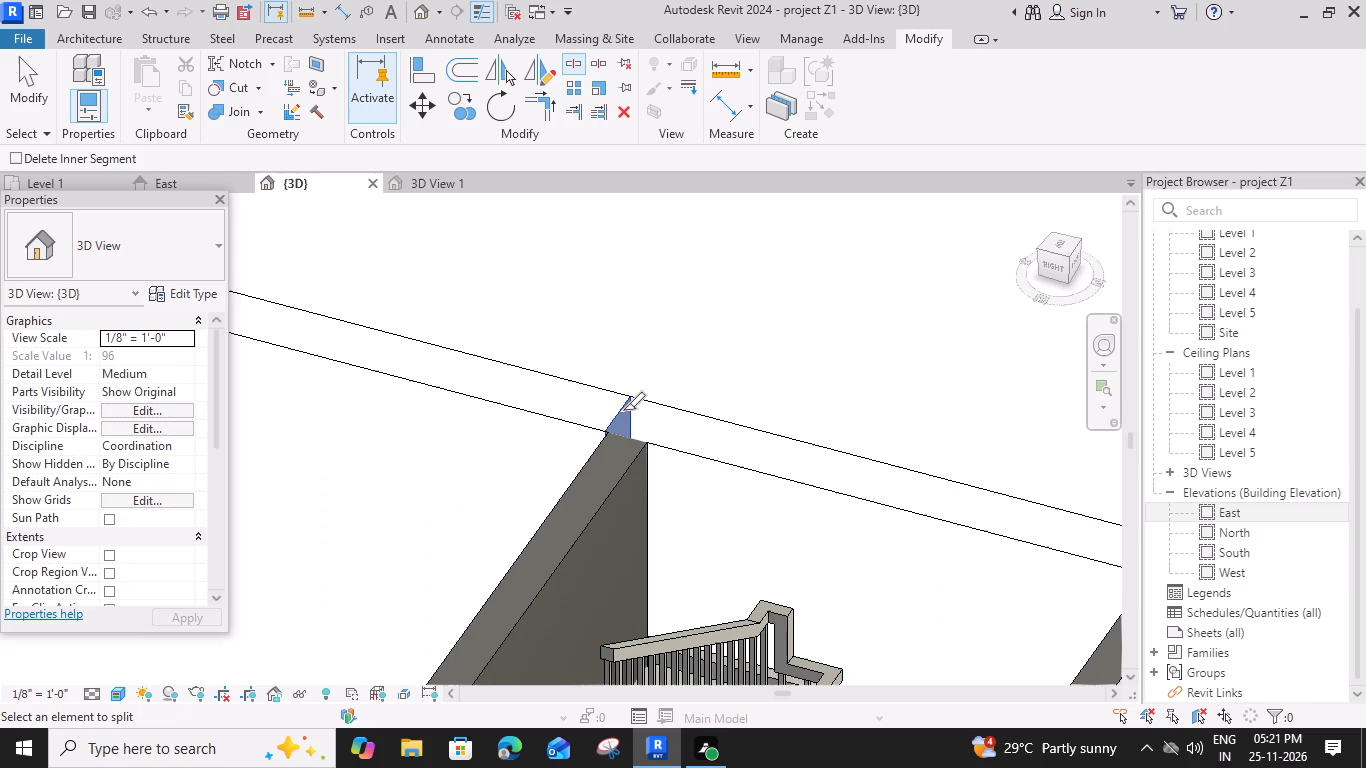
Remove the paint from the long outer wall's face behind the staircase.
{"action": "left_click", "coordinate": [335, 85]}
{"action": "left_click", "coordinate": [346, 158]}
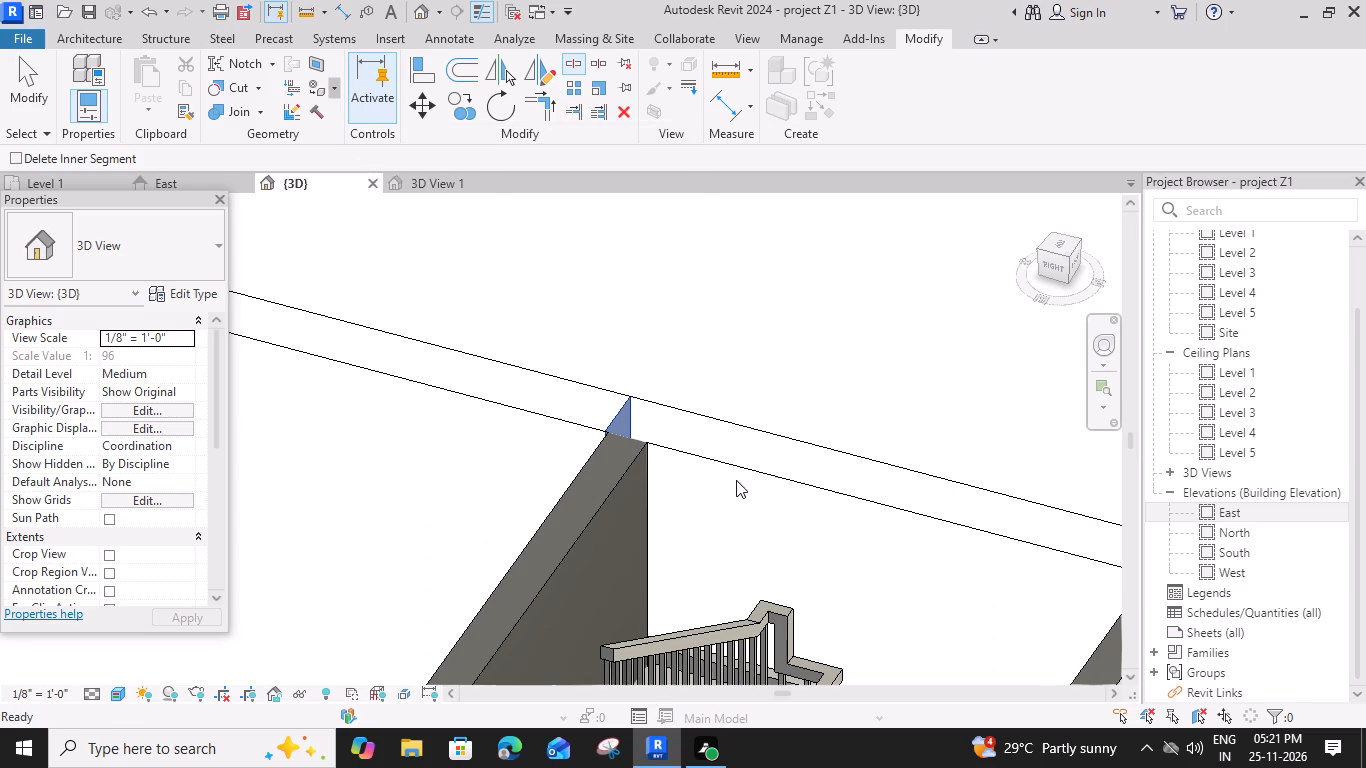
{"action": "left_click", "coordinate": [796, 524]}
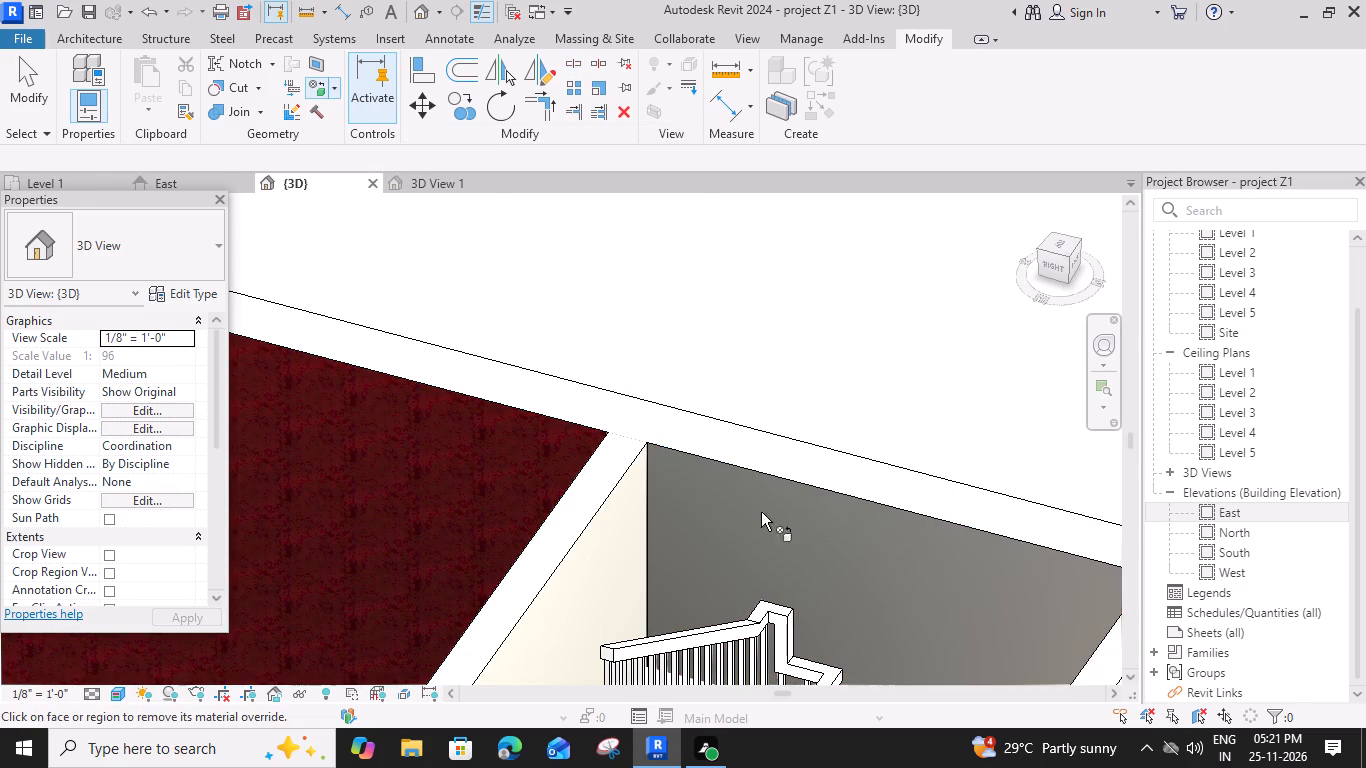
{"action": "scroll", "coordinate": [717, 531], "scroll_direction": "down", "scroll_amount": 8}
{"action": "middle_click_drag", "start_coordinate": [722, 562], "coordinate": [774, 421]}
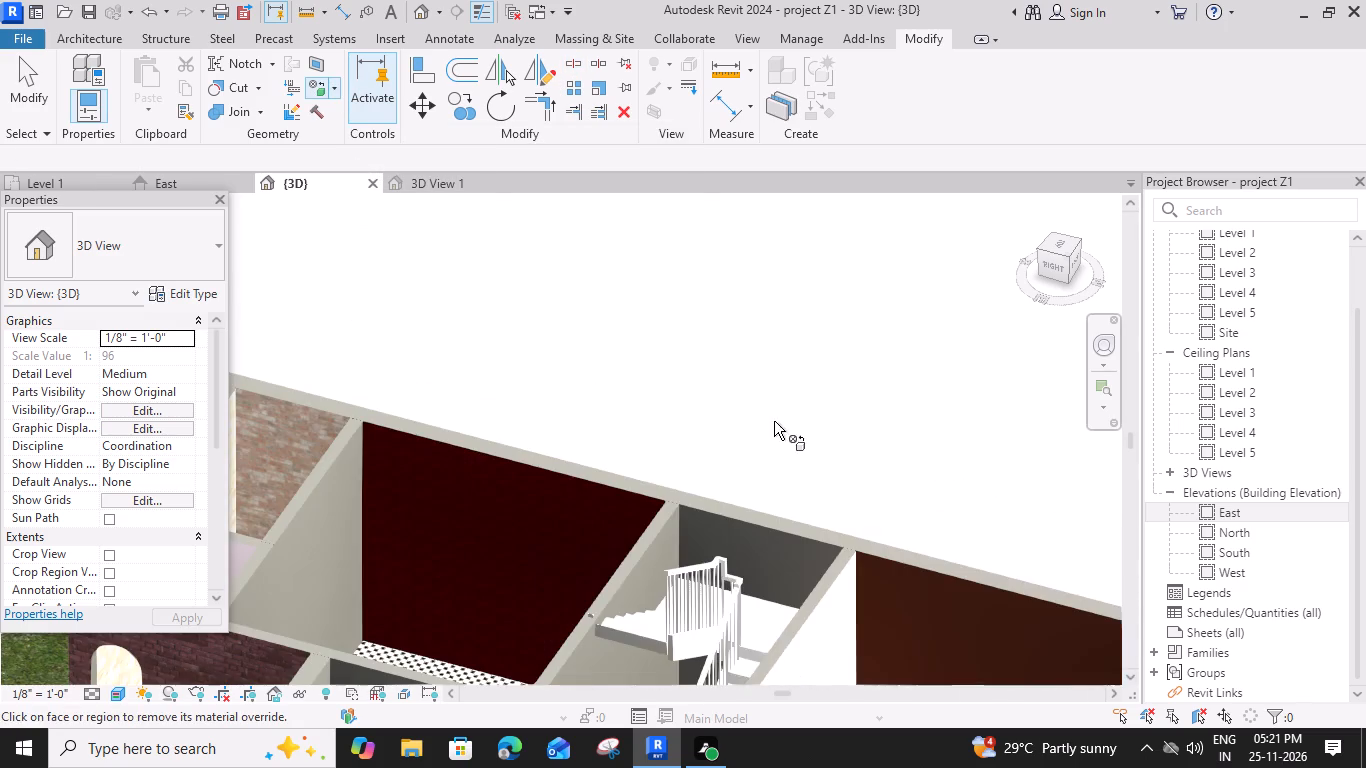
{"action": "middle_click_drag", "start_coordinate": [774, 421], "coordinate": [844, 297]}
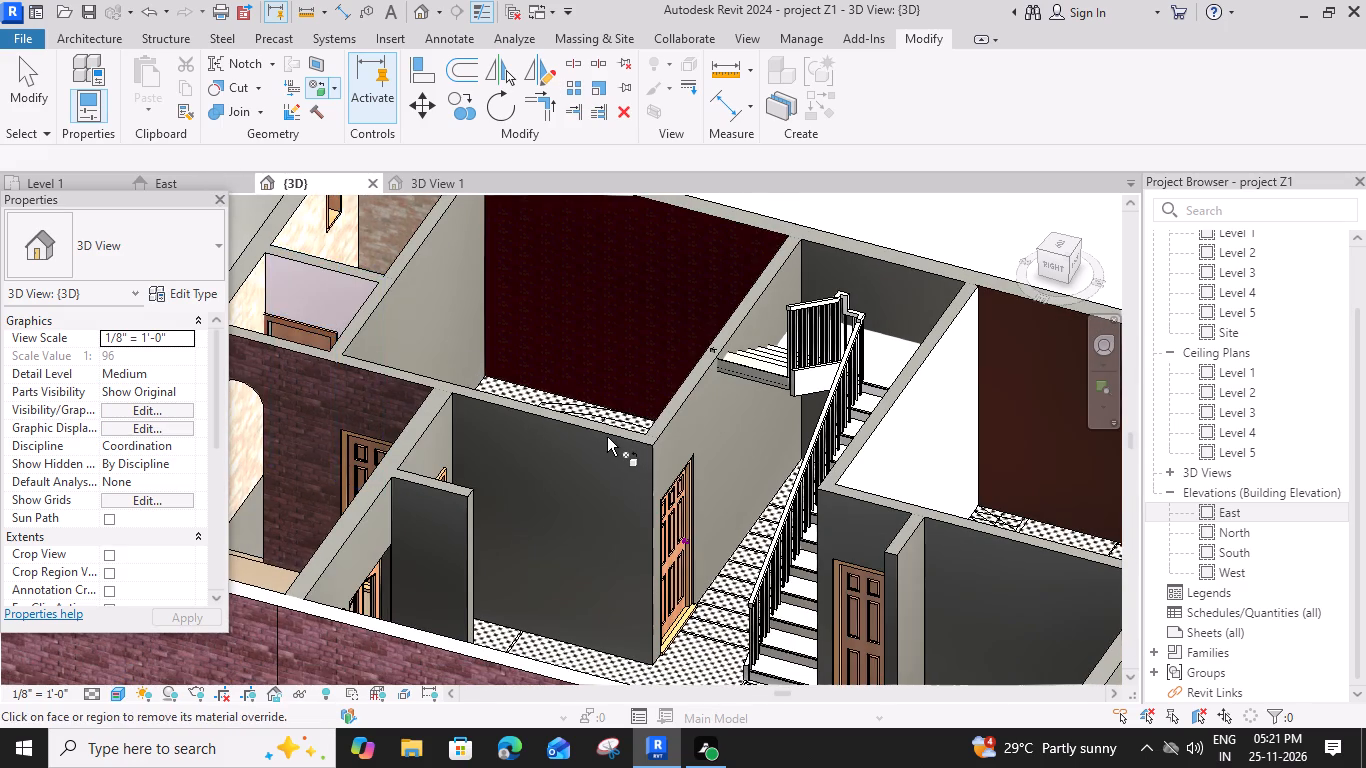
{"action": "scroll", "coordinate": [607, 437], "scroll_direction": "down", "scroll_amount": 2}
{"action": "key", "text": "Escape"}
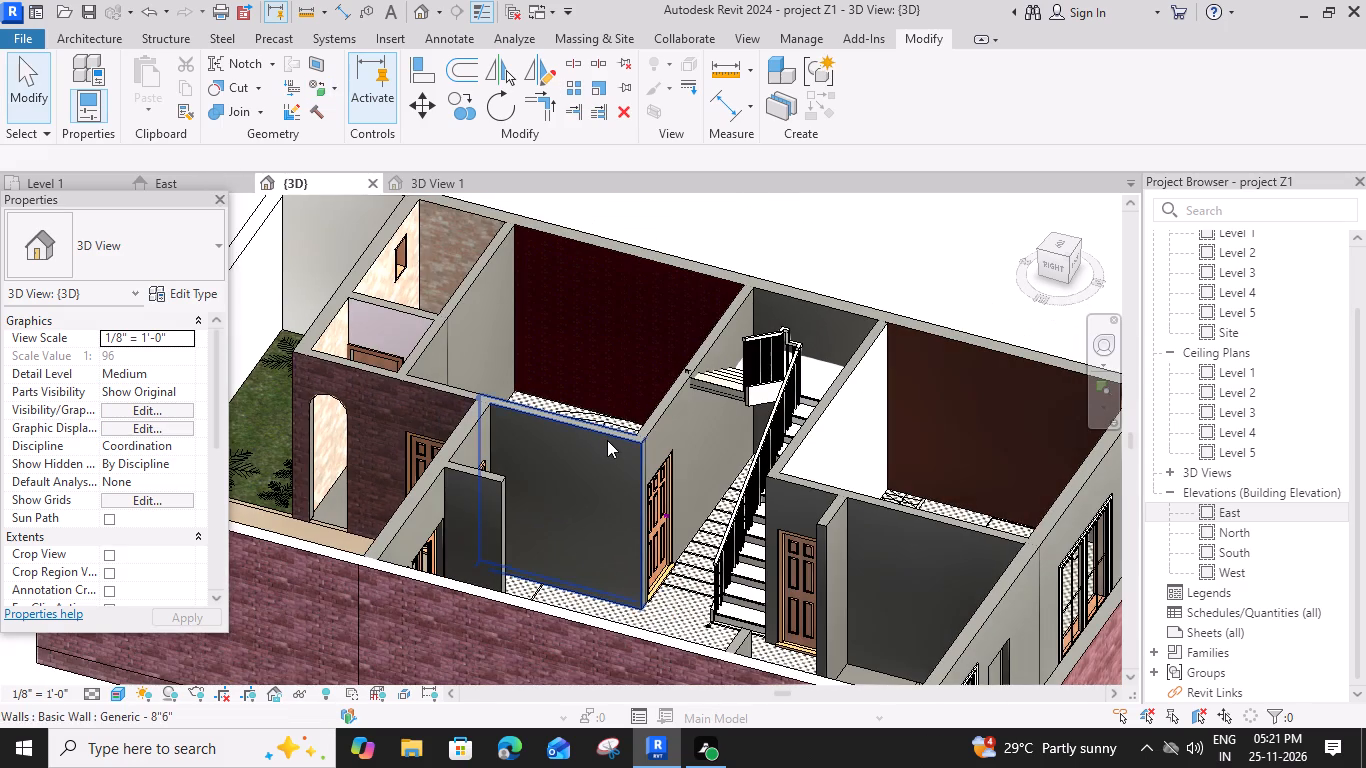
Paint both wall face segments on the bathroom side of the room next to the staircase with the WALL 8 material.
{"action": "scroll", "coordinate": [703, 381], "scroll_direction": "down", "scroll_amount": 1}
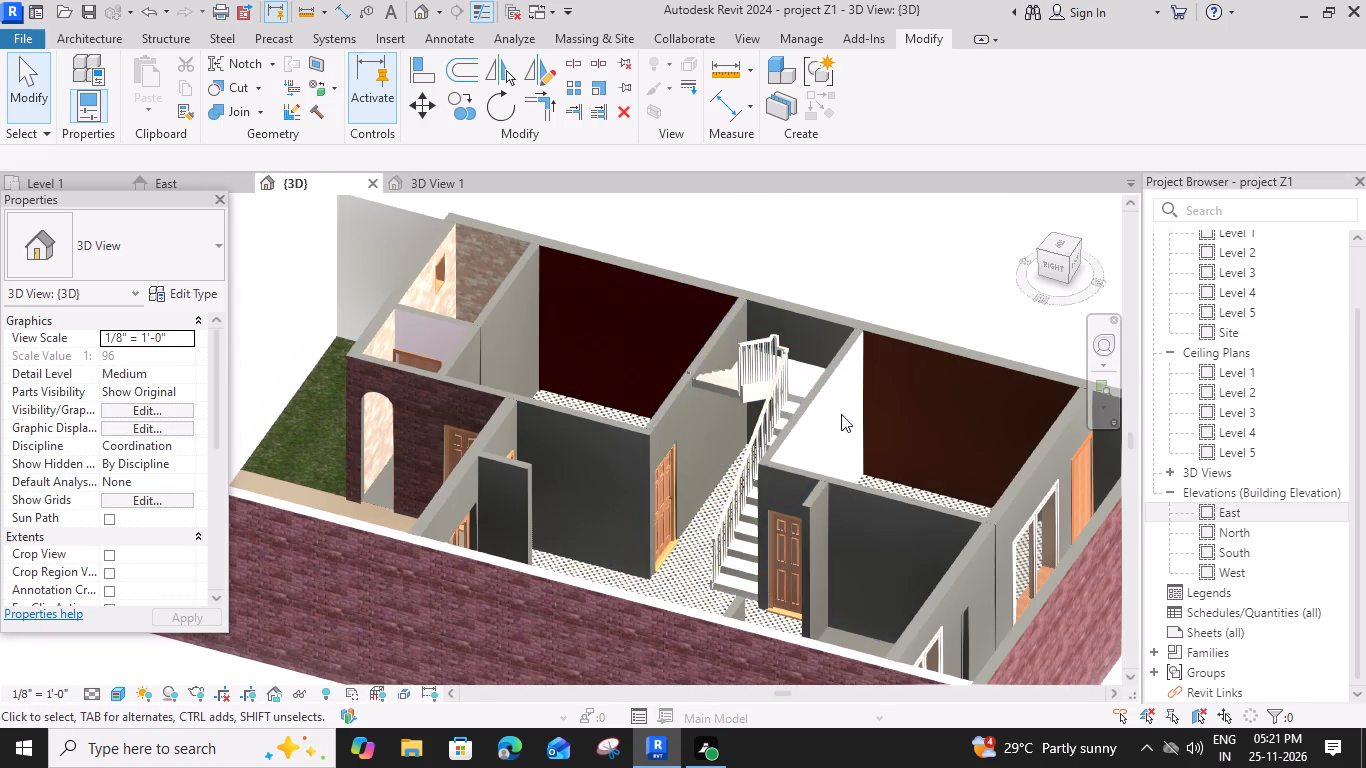
{"action": "left_click", "coordinate": [836, 371]}
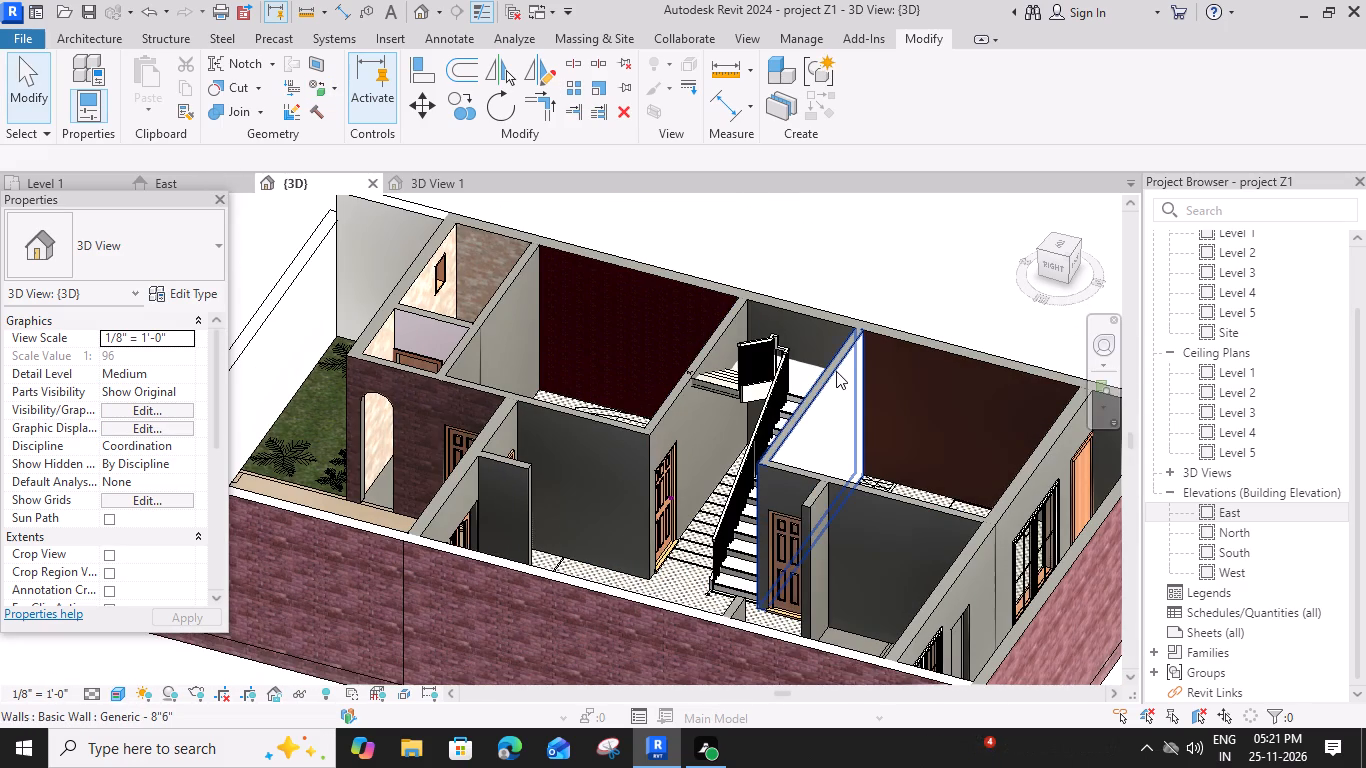
{"action": "key", "text": "Escape"}
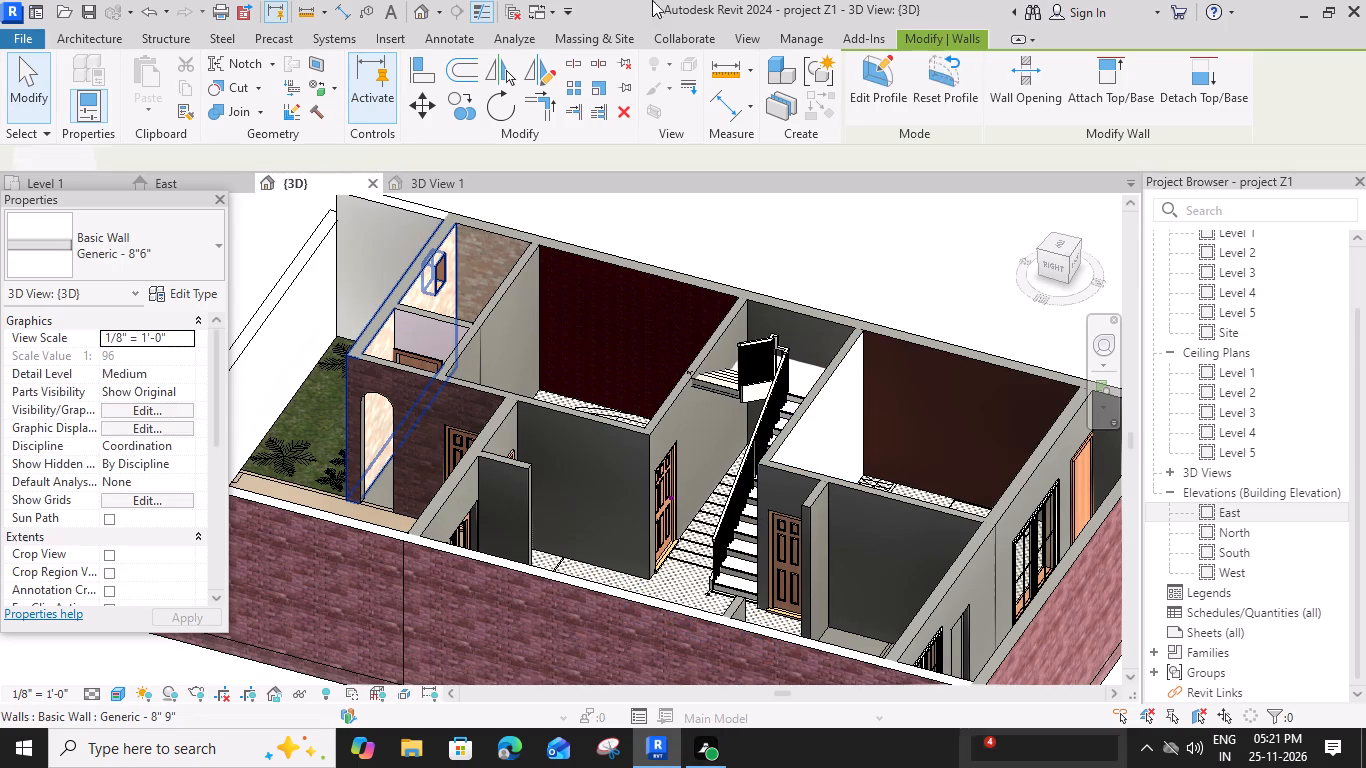
{"action": "left_click", "coordinate": [336, 92]}
{"action": "left_click", "coordinate": [359, 136]}
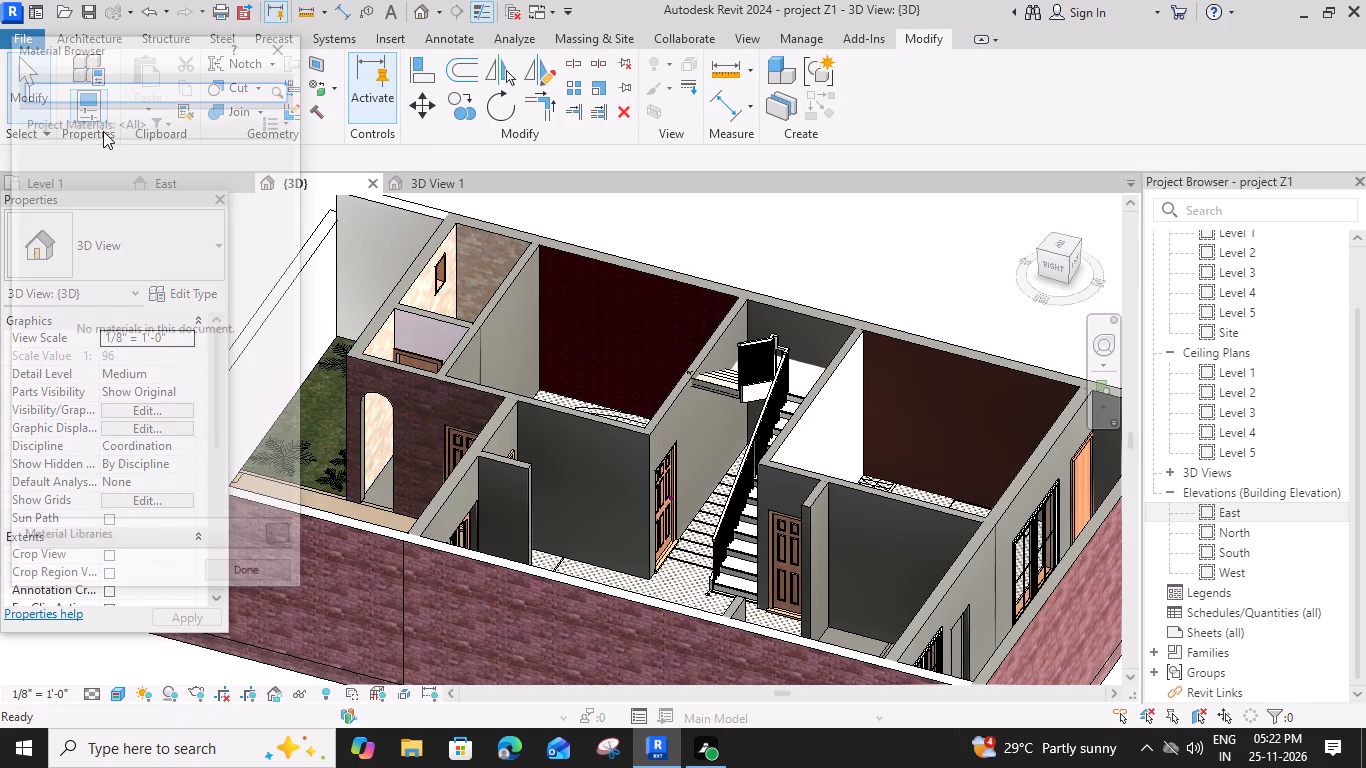
{"action": "left_click", "coordinate": [232, 289]}
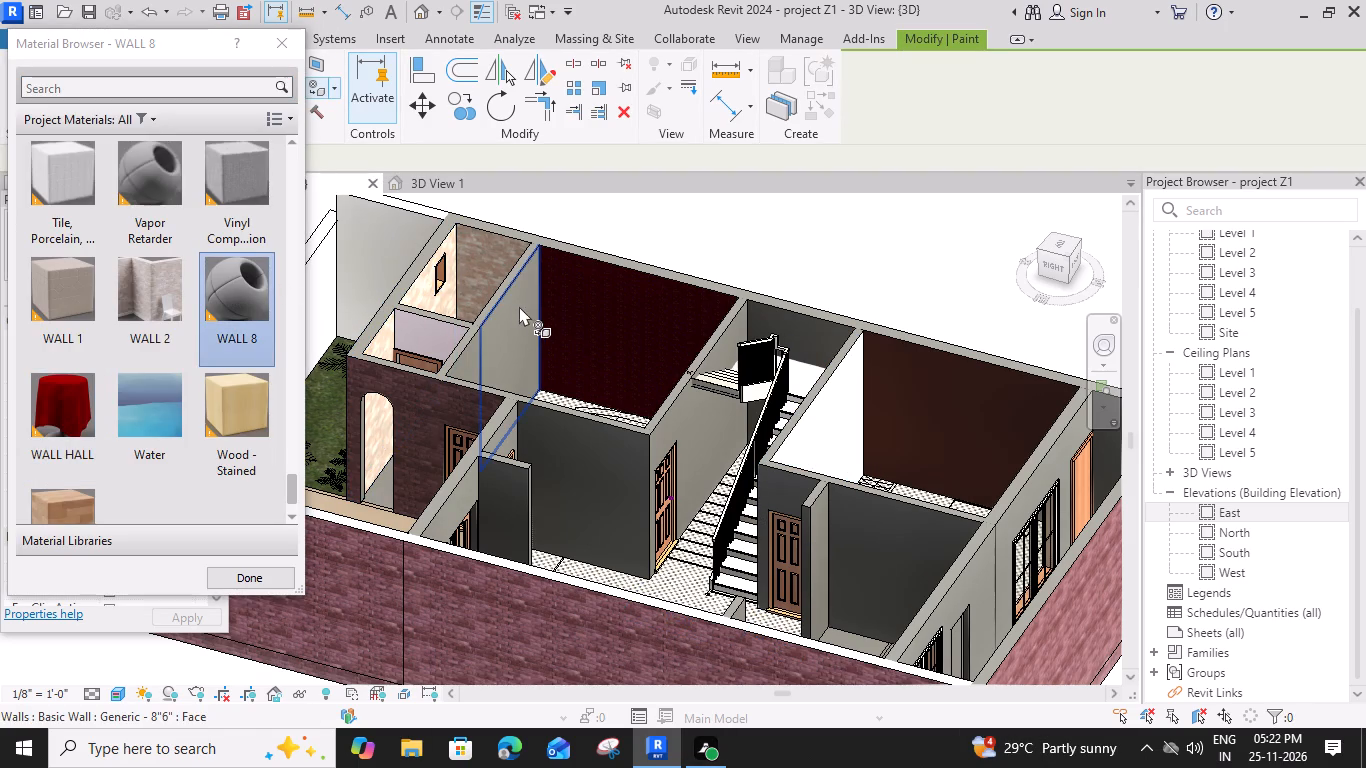
{"action": "left_click", "coordinate": [506, 311]}
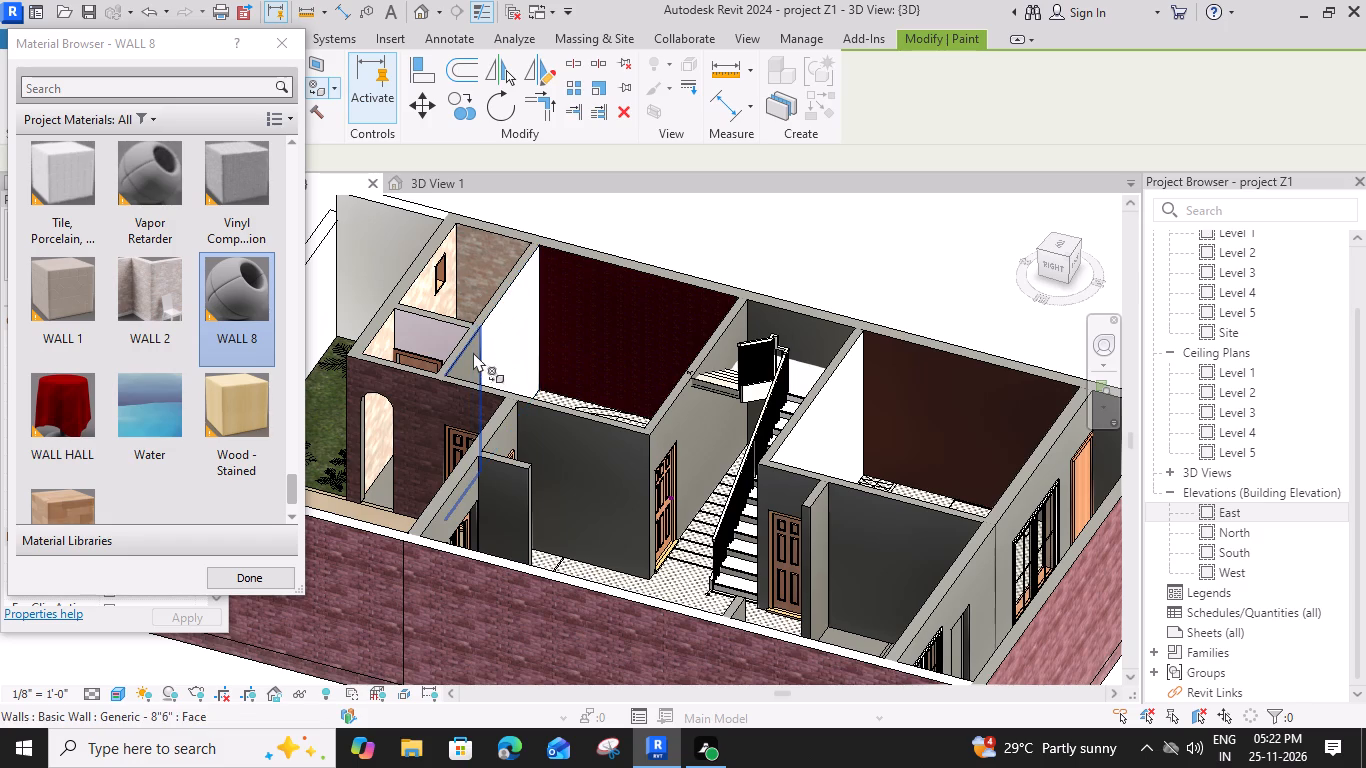
{"action": "left_click", "coordinate": [471, 351]}
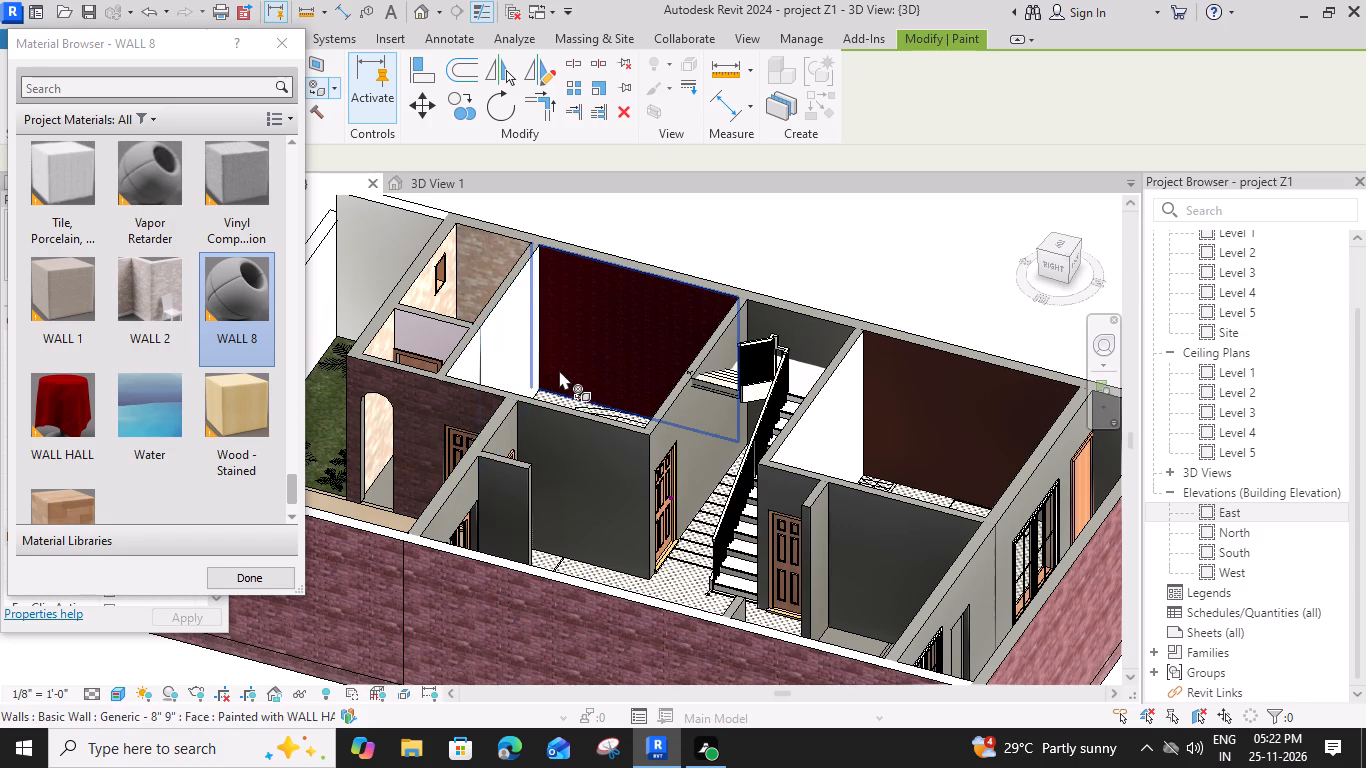
Paint the same room's door wall segments and its staircase-side partition face with WALL 8, and finish painting.
{"action": "middle_click_drag", "start_coordinate": [571, 378], "coordinate": [321, 338], "text": "shift"}
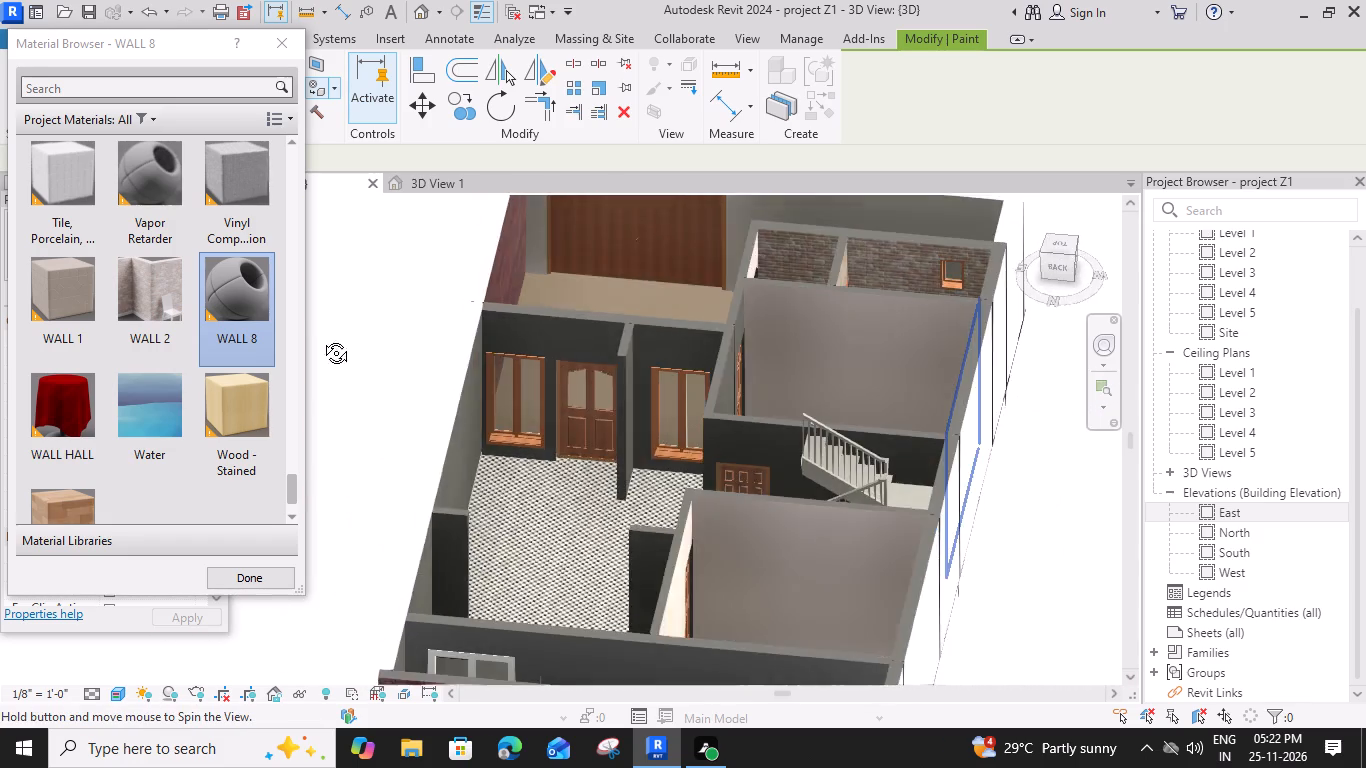
{"action": "middle_click_drag", "start_coordinate": [321, 338], "coordinate": [291, 316], "text": "shift"}
{"action": "left_click", "coordinate": [846, 390]}
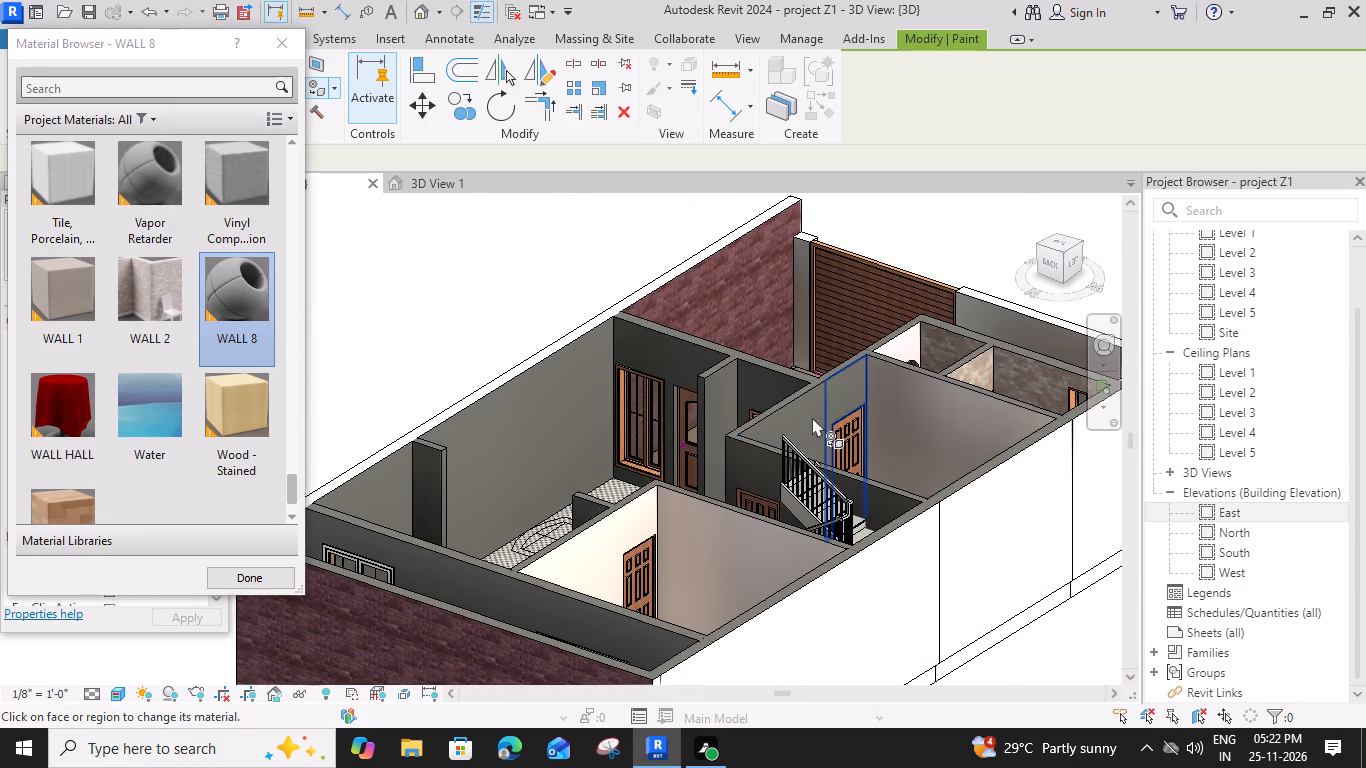
{"action": "left_click", "coordinate": [811, 417]}
{"action": "middle_click_drag", "start_coordinate": [858, 435], "coordinate": [687, 530], "text": "shift"}
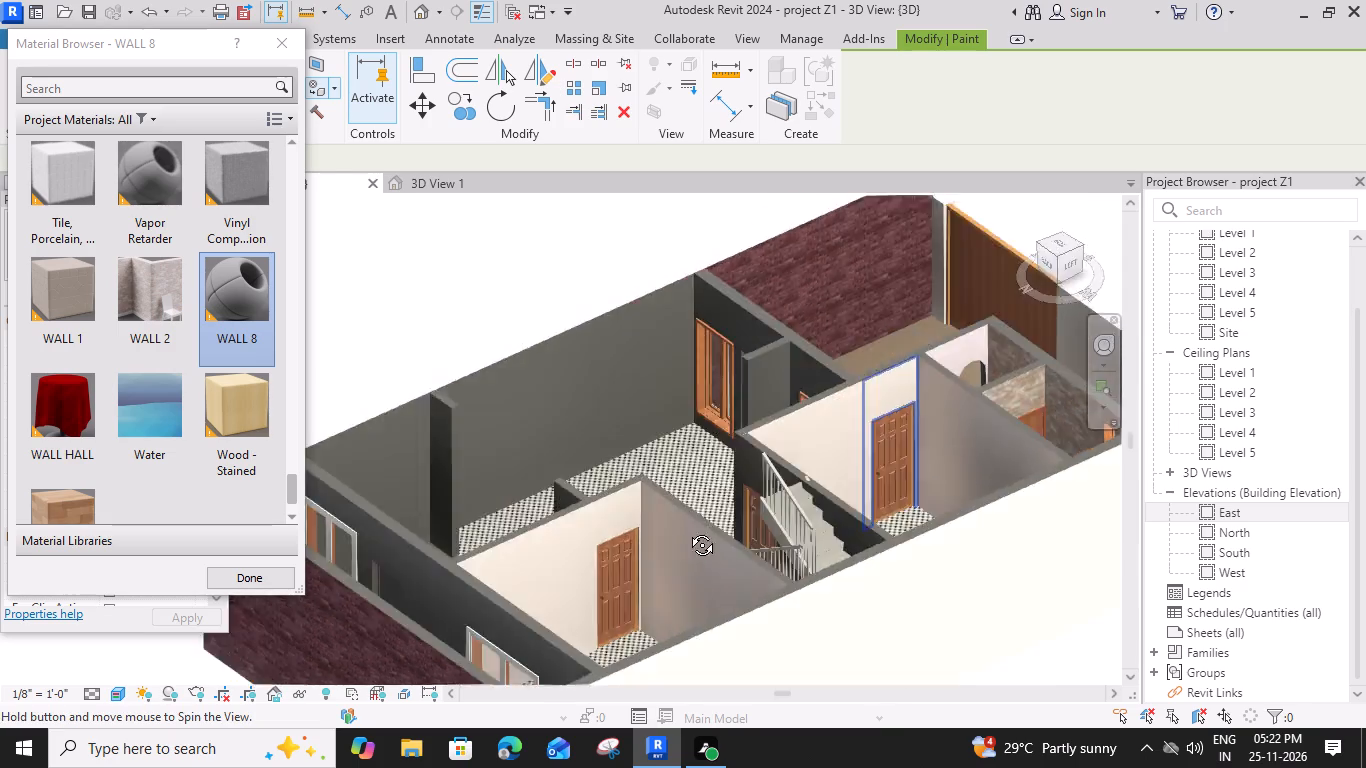
{"action": "middle_click_drag", "start_coordinate": [687, 530], "coordinate": [507, 520], "text": "shift"}
{"action": "left_click", "coordinate": [568, 518]}
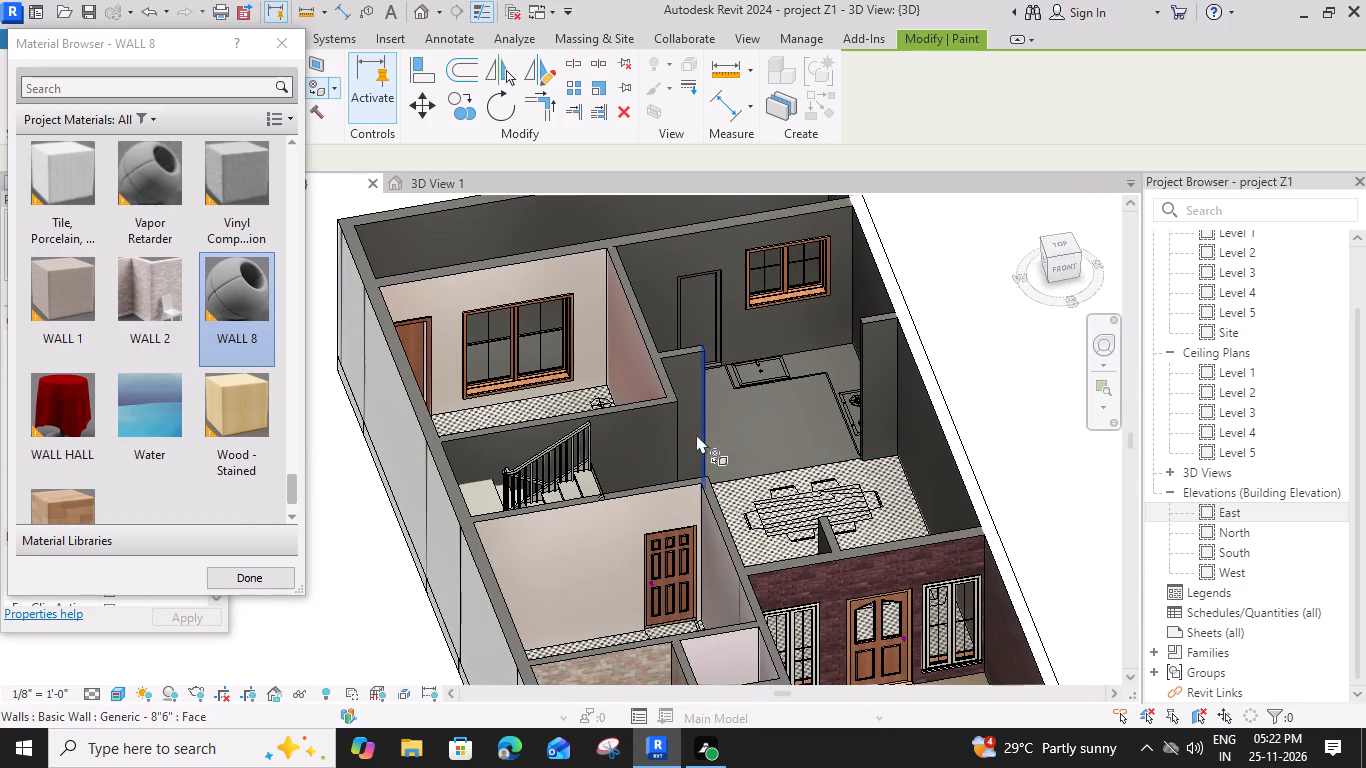
{"action": "left_click", "coordinate": [261, 574]}
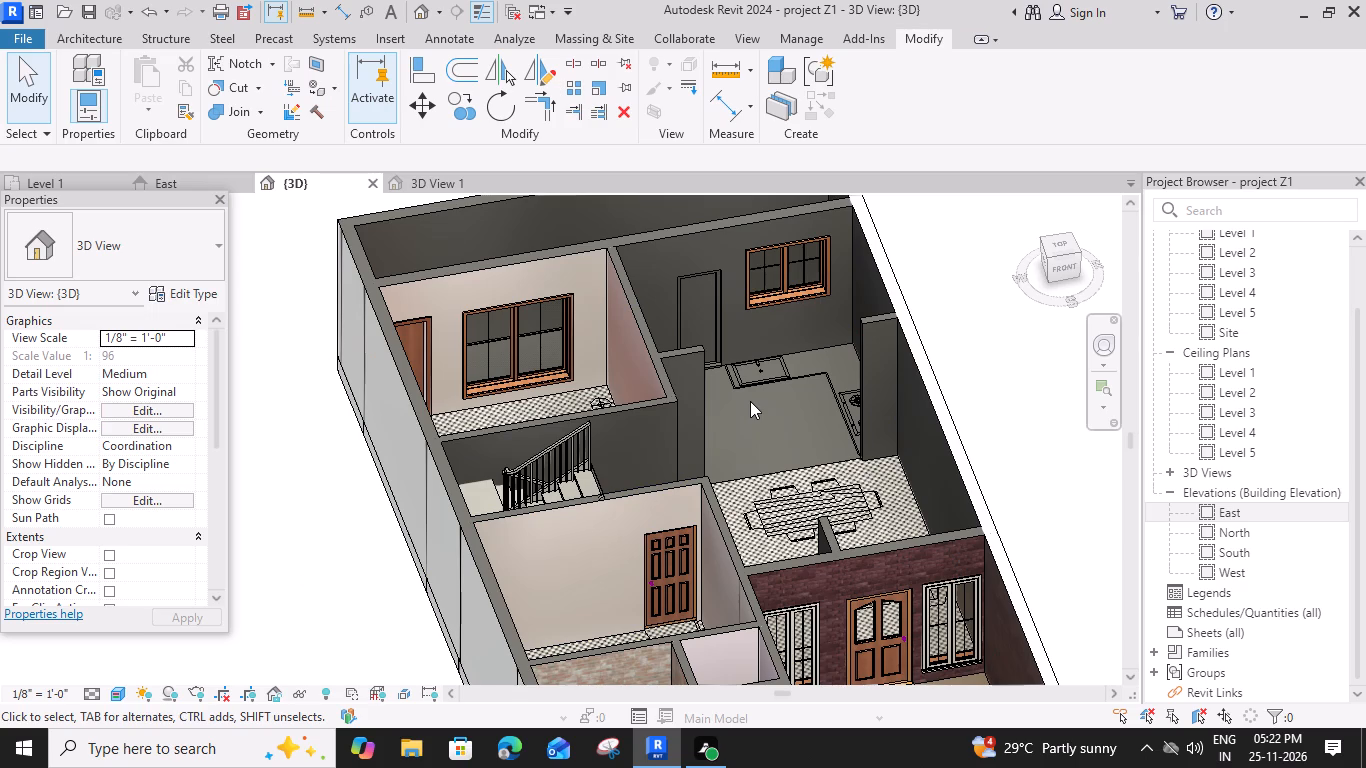
Examine the whole house from the front and side to check the painted rooms.
{"action": "scroll", "coordinate": [753, 404], "scroll_direction": "down", "scroll_amount": 3}
{"action": "middle_click_drag", "start_coordinate": [796, 482], "coordinate": [779, 462]}
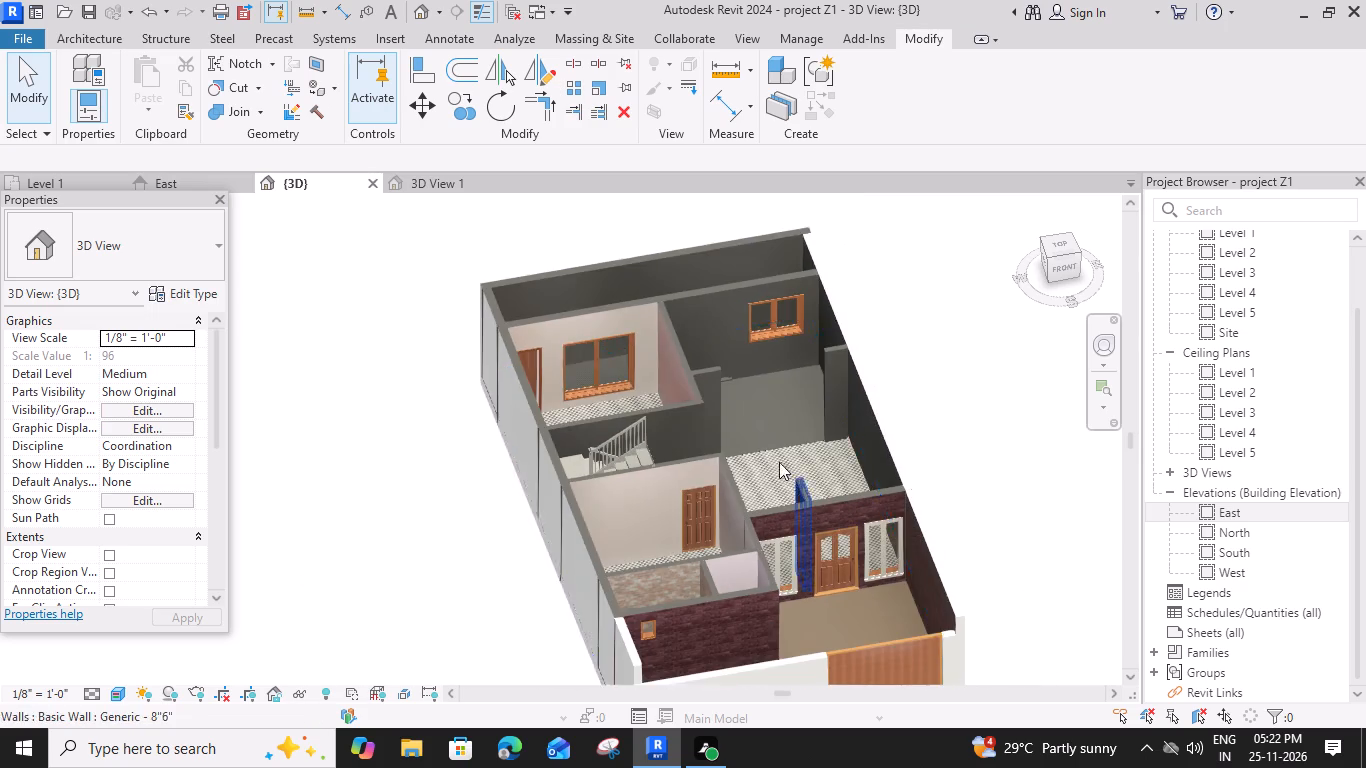
{"action": "middle_click_drag", "start_coordinate": [779, 462], "coordinate": [748, 401]}
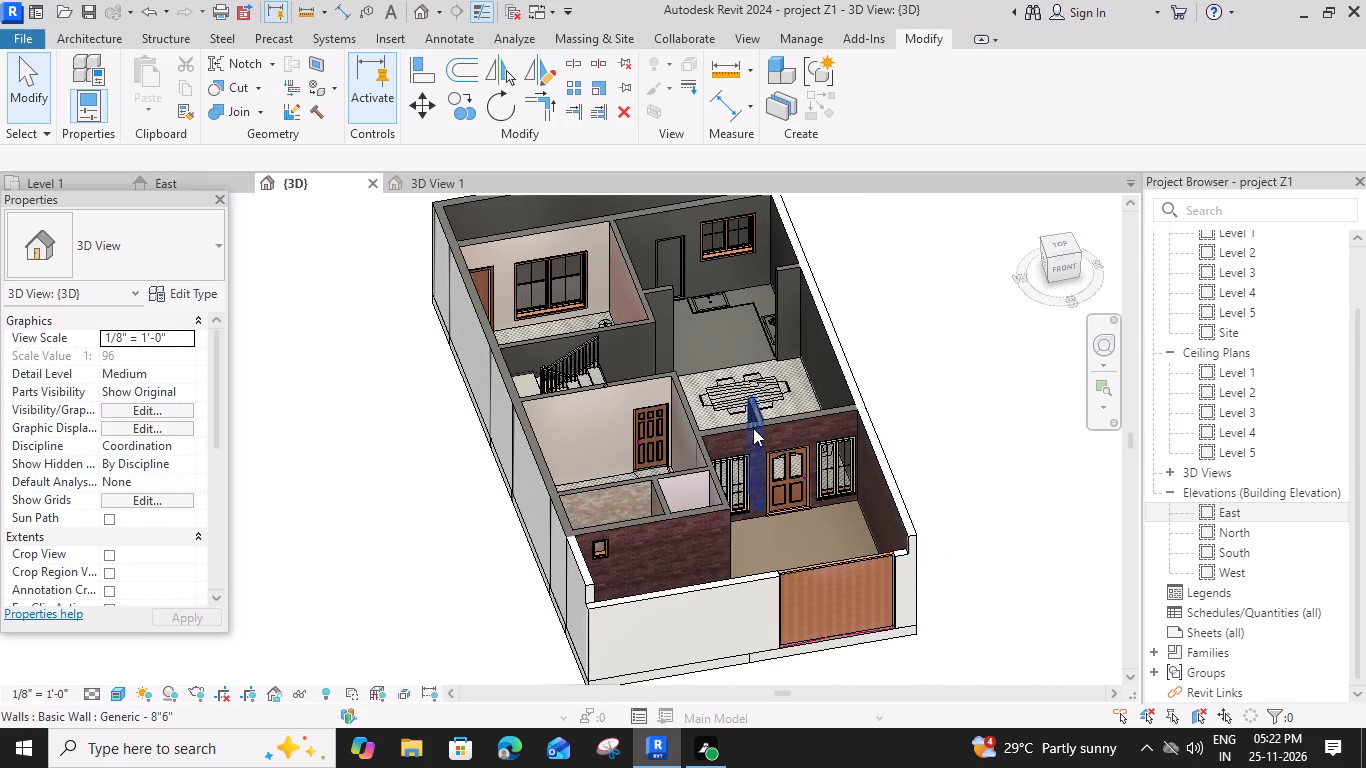
{"action": "middle_click_drag", "start_coordinate": [793, 515], "coordinate": [671, 529], "text": "shift"}
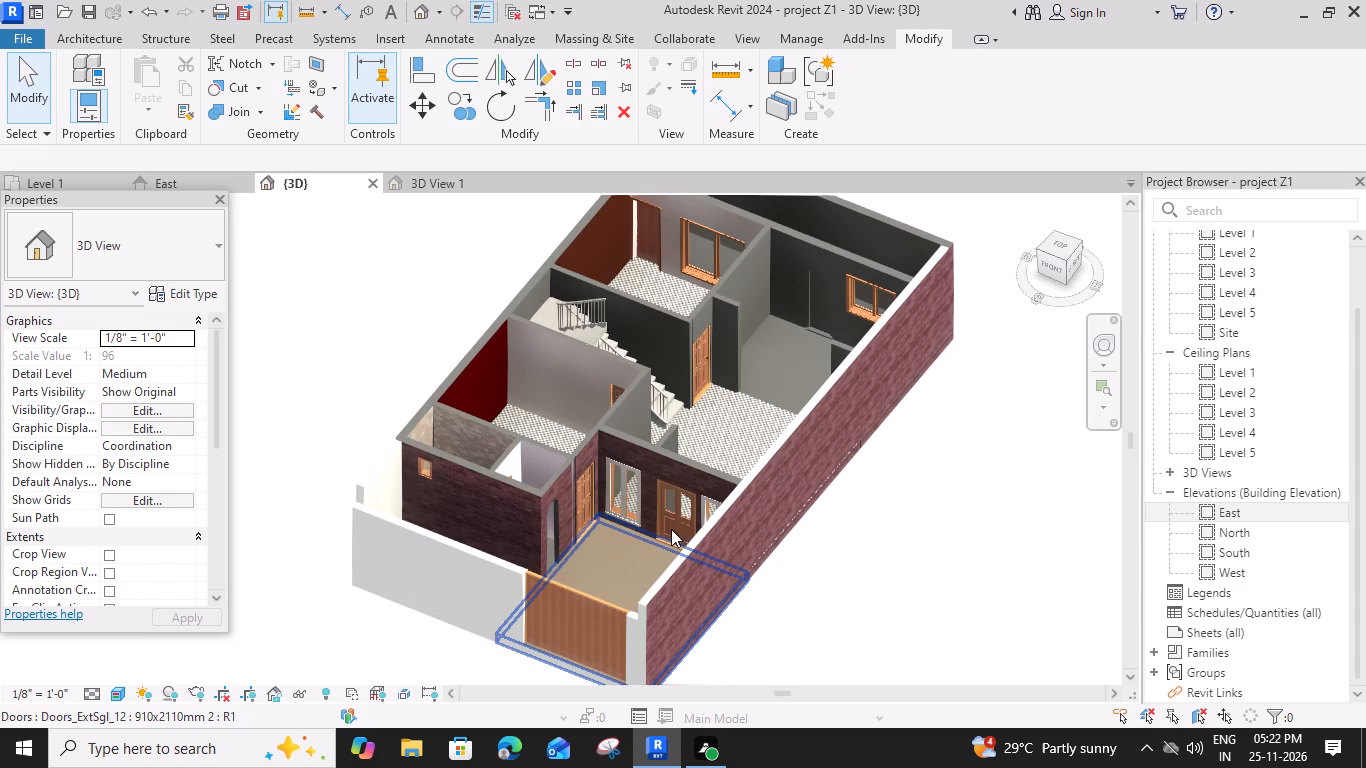
{"action": "scroll", "coordinate": [660, 426], "scroll_direction": "down", "scroll_amount": 2}
{"action": "middle_click_drag", "start_coordinate": [689, 475], "coordinate": [711, 406], "text": "shift"}
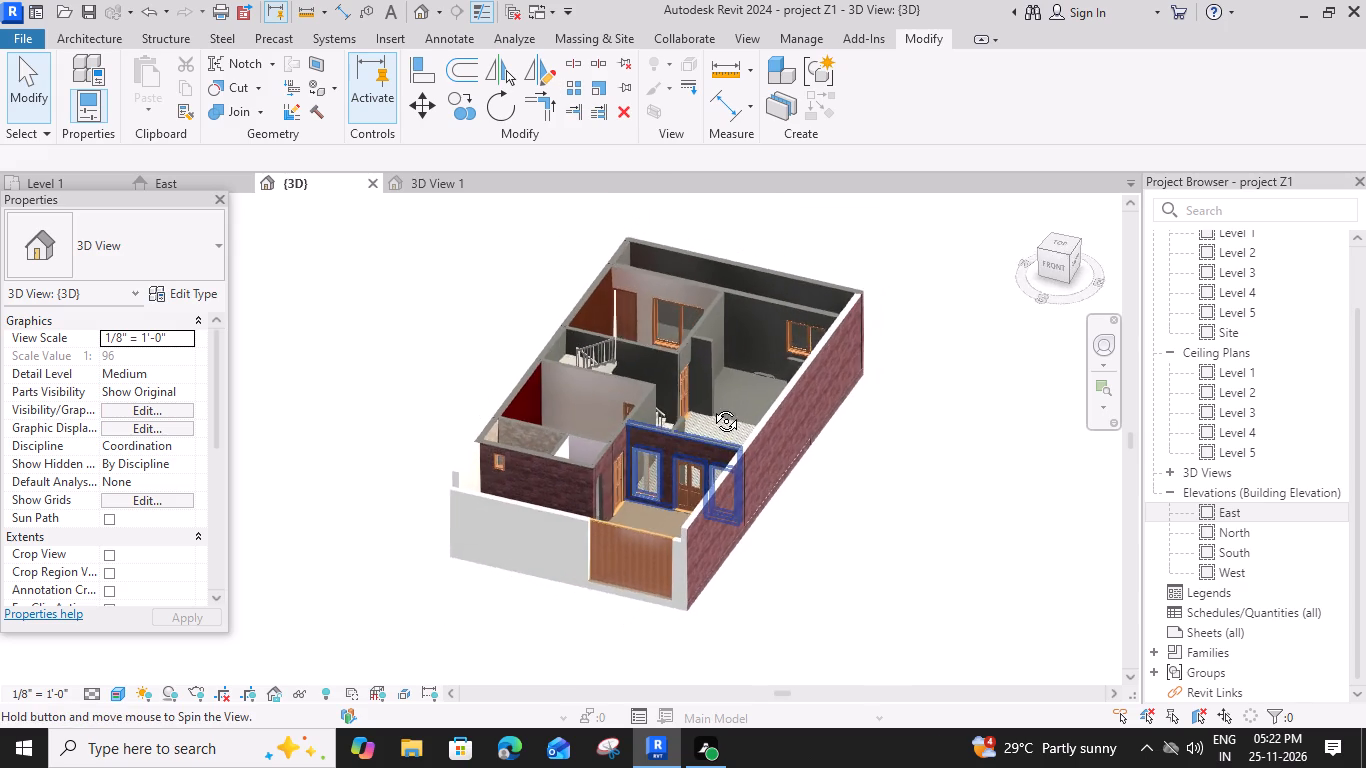
{"action": "middle_click_drag", "start_coordinate": [711, 406], "coordinate": [704, 411], "text": "shift"}
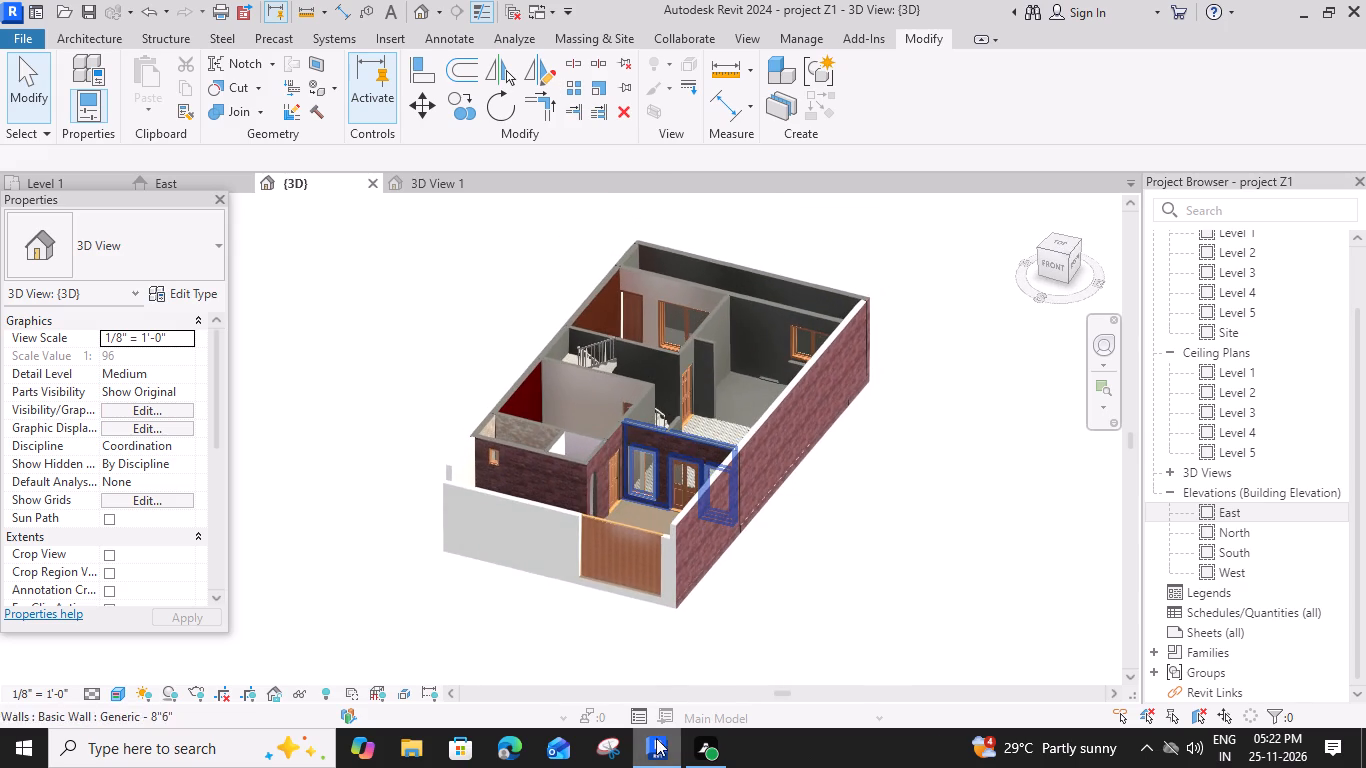
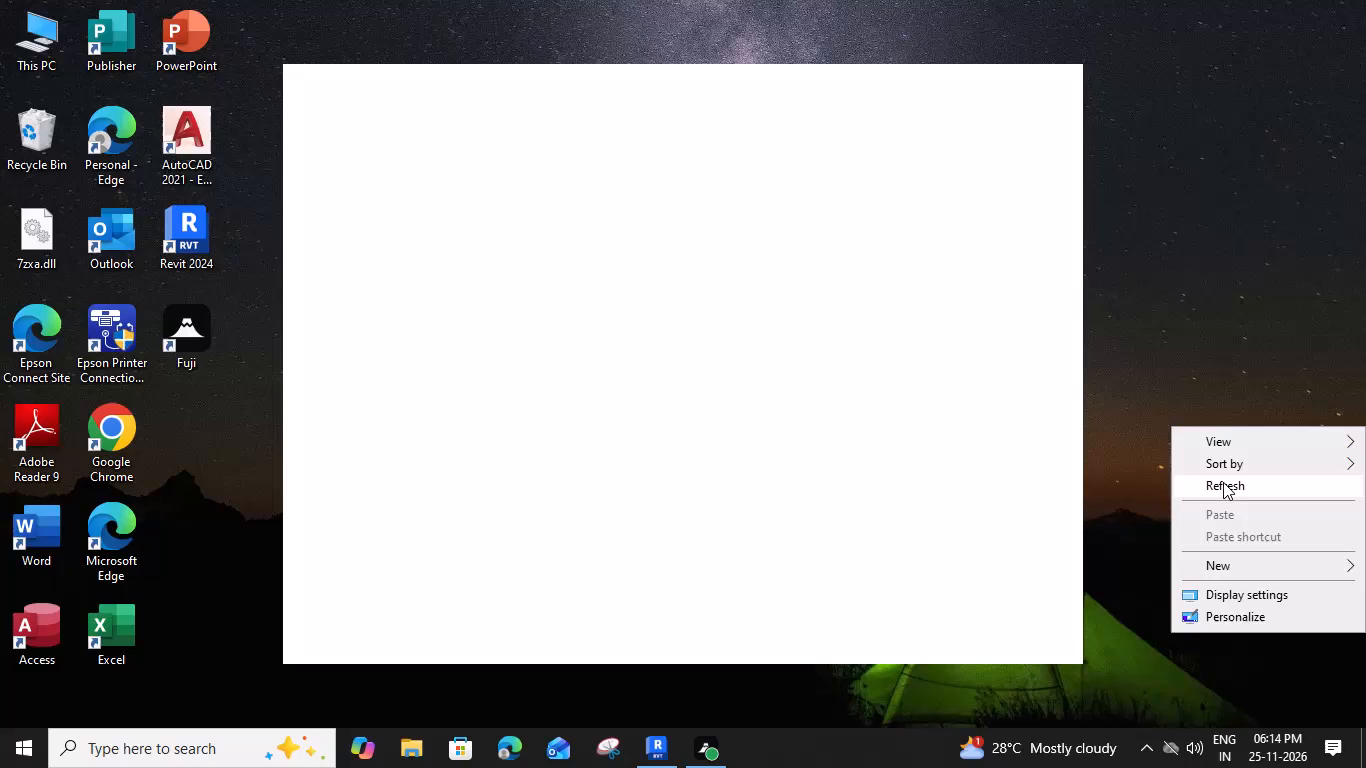
Switch from the desktop back to Revit, where the house model's 3D view is open.
{"action": "left_click", "coordinate": [1195, 350]}
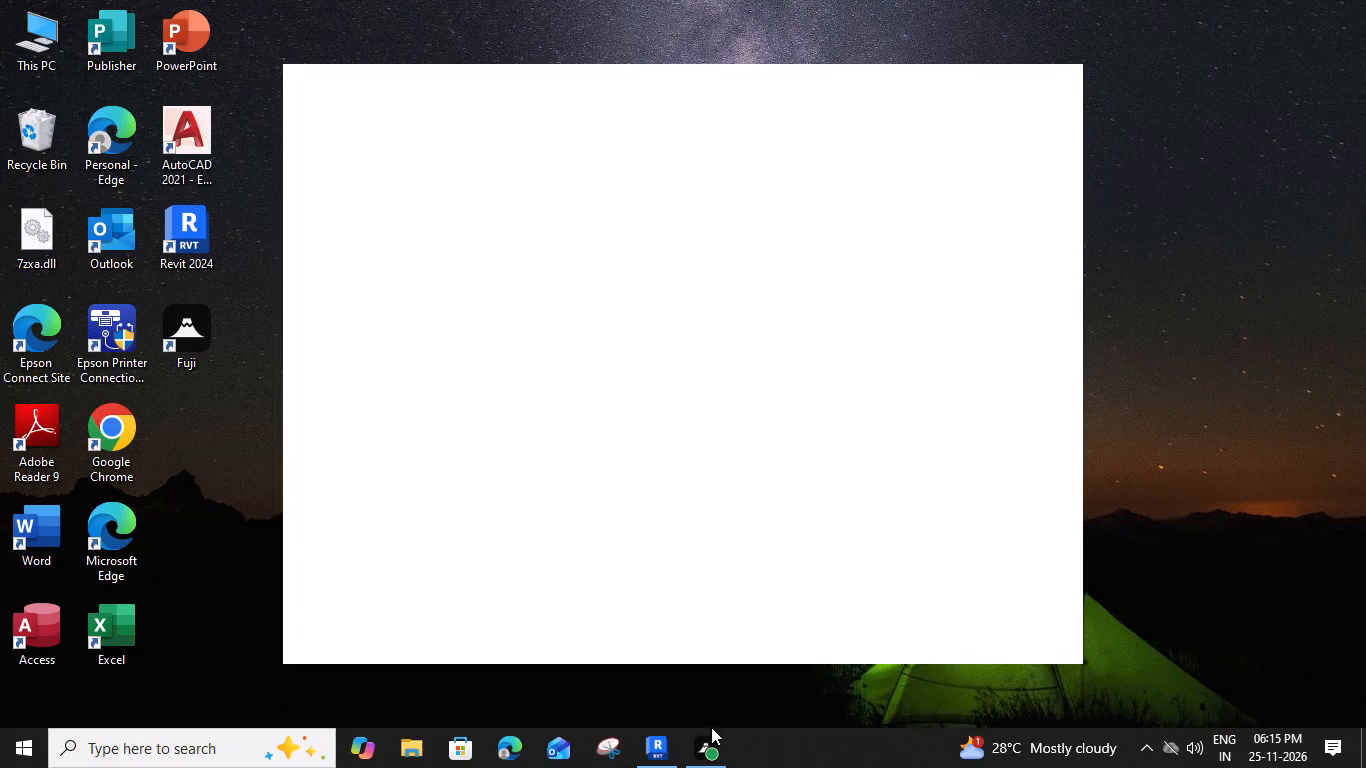
{"action": "left_click", "coordinate": [655, 752]}
{"action": "scroll", "coordinate": [645, 390], "scroll_direction": "down", "scroll_amount": 2}
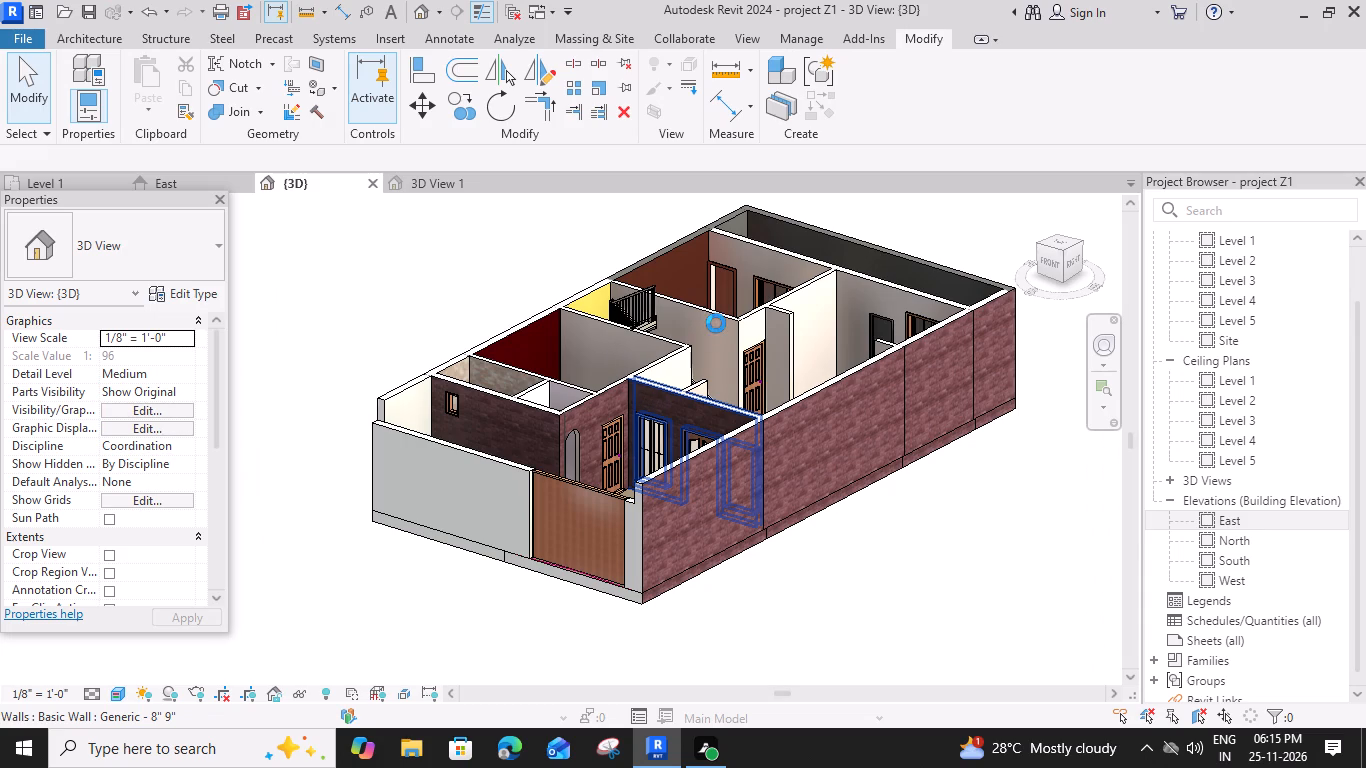
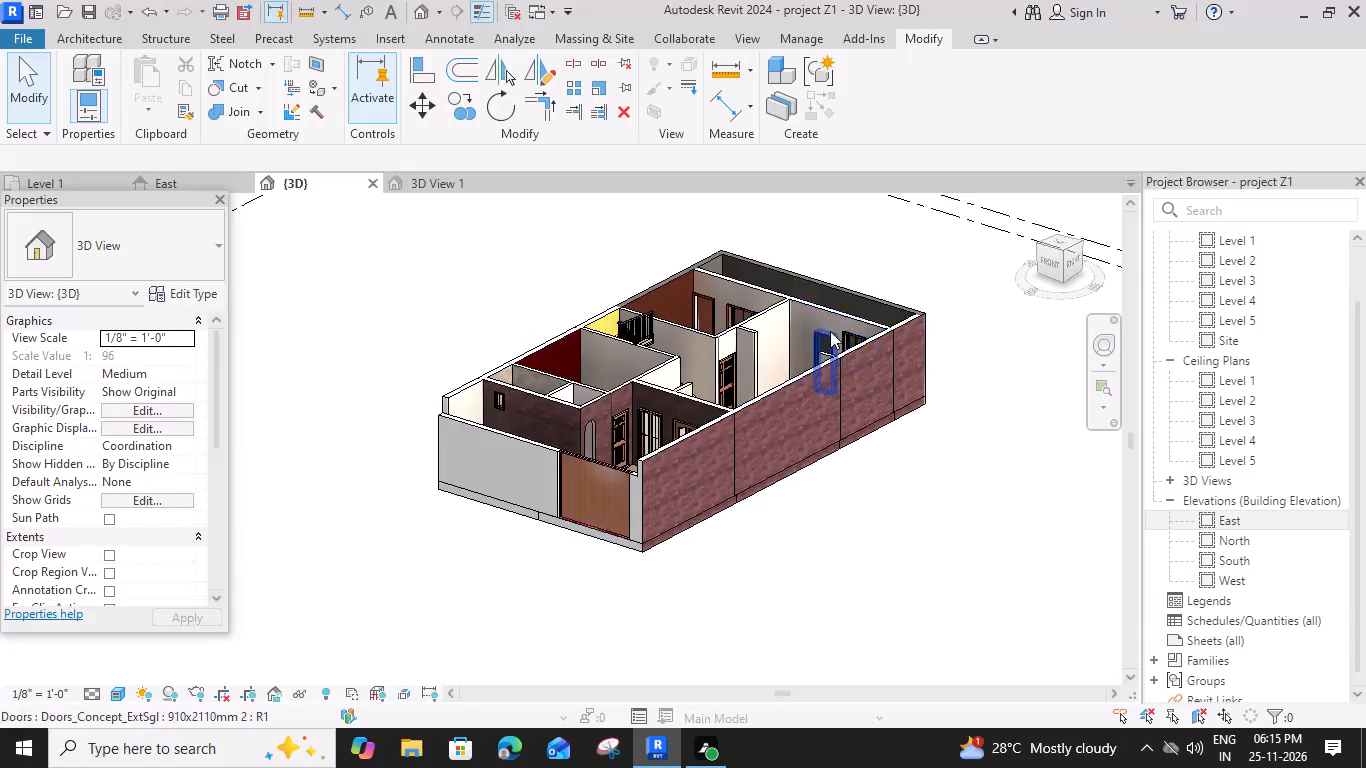
Examine the wall finishes of the ground floor rooms and the rear strip from several angles and from above.
{"action": "scroll", "coordinate": [830, 331], "scroll_direction": "up", "scroll_amount": 7}
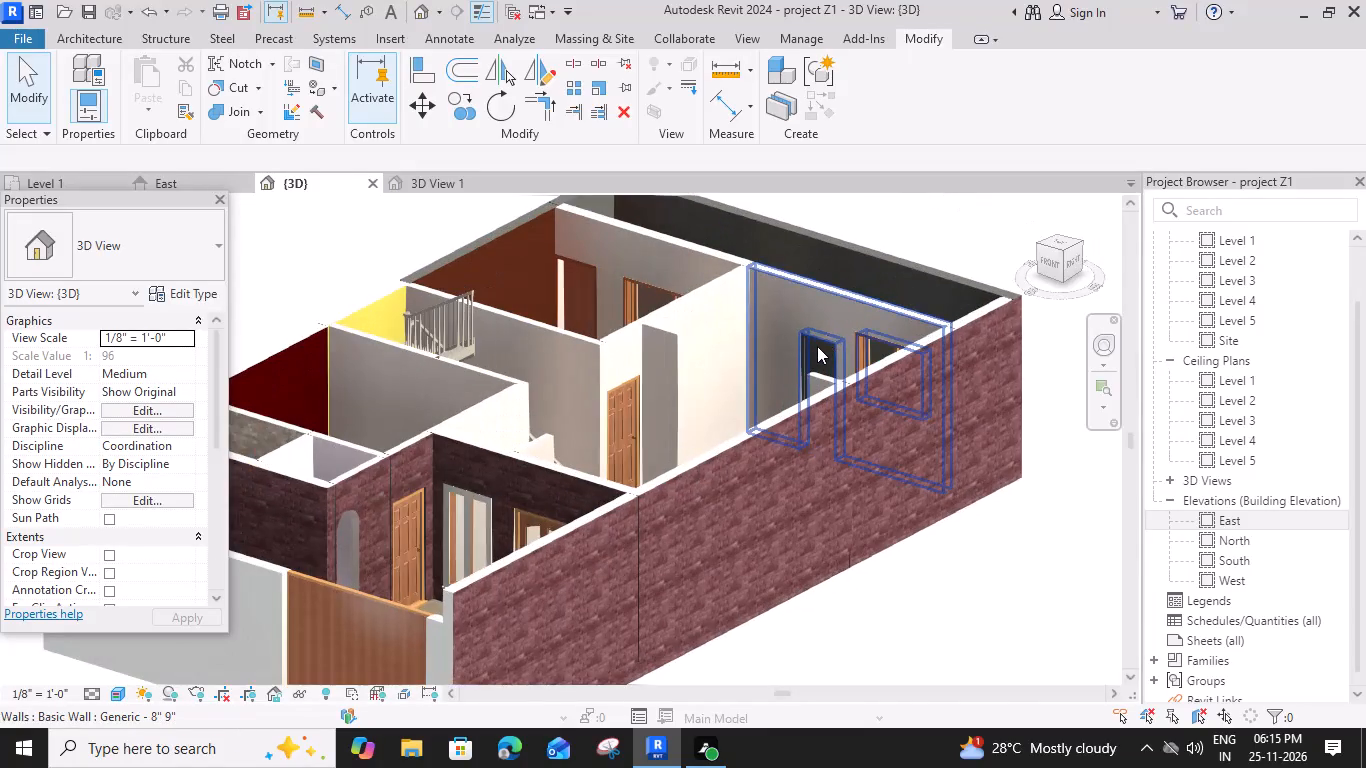
{"action": "scroll", "coordinate": [817, 346], "scroll_direction": "up", "scroll_amount": 4}
{"action": "scroll", "coordinate": [812, 350], "scroll_direction": "down", "scroll_amount": 2}
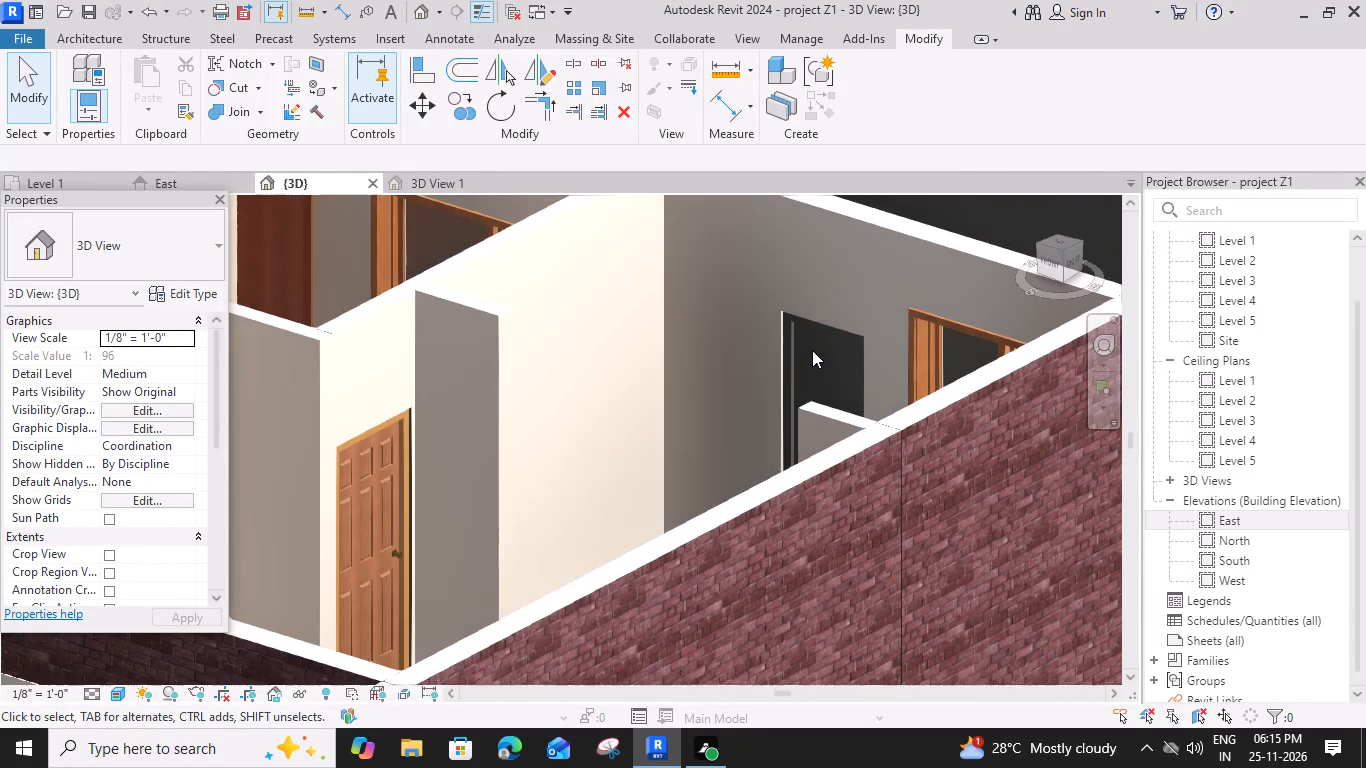
{"action": "scroll", "coordinate": [661, 388], "scroll_direction": "down", "scroll_amount": 5}
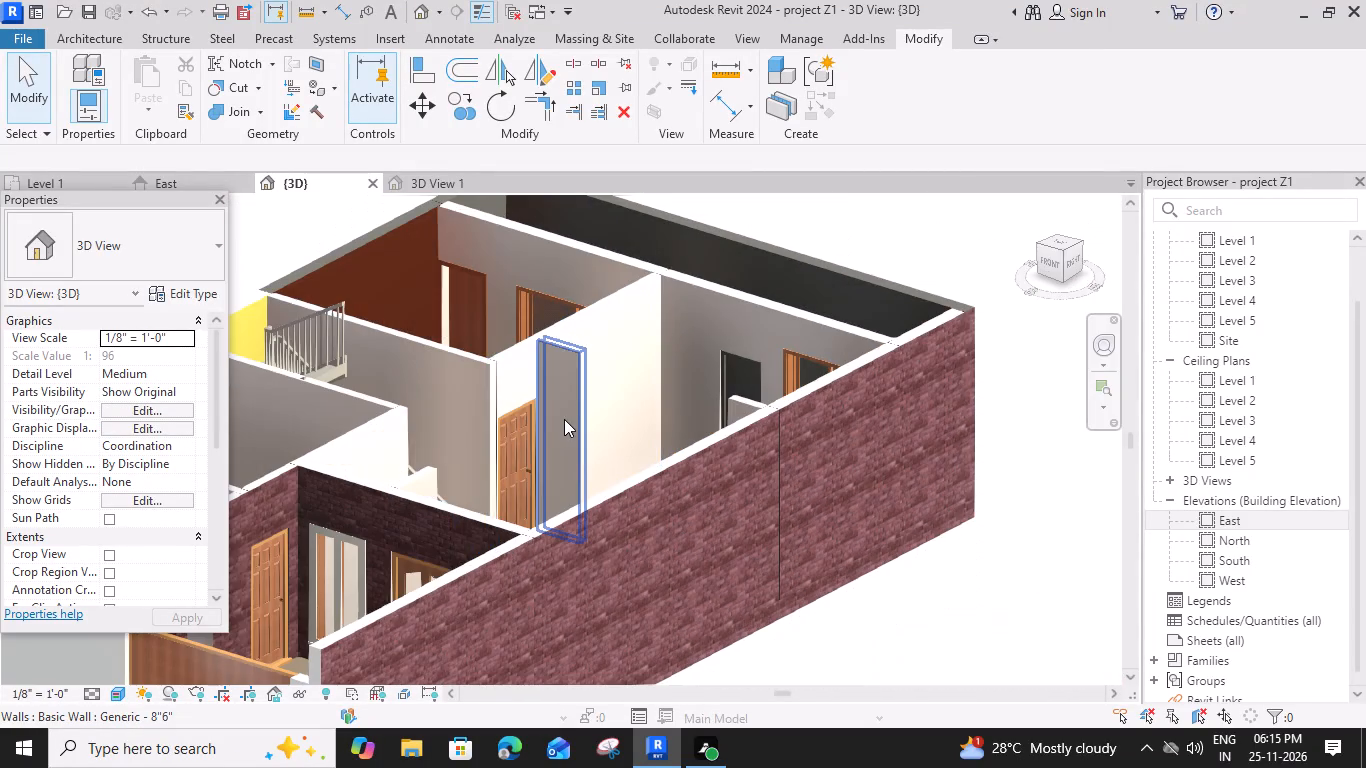
{"action": "middle_click_drag", "start_coordinate": [563, 420], "coordinate": [638, 538], "text": "shift"}
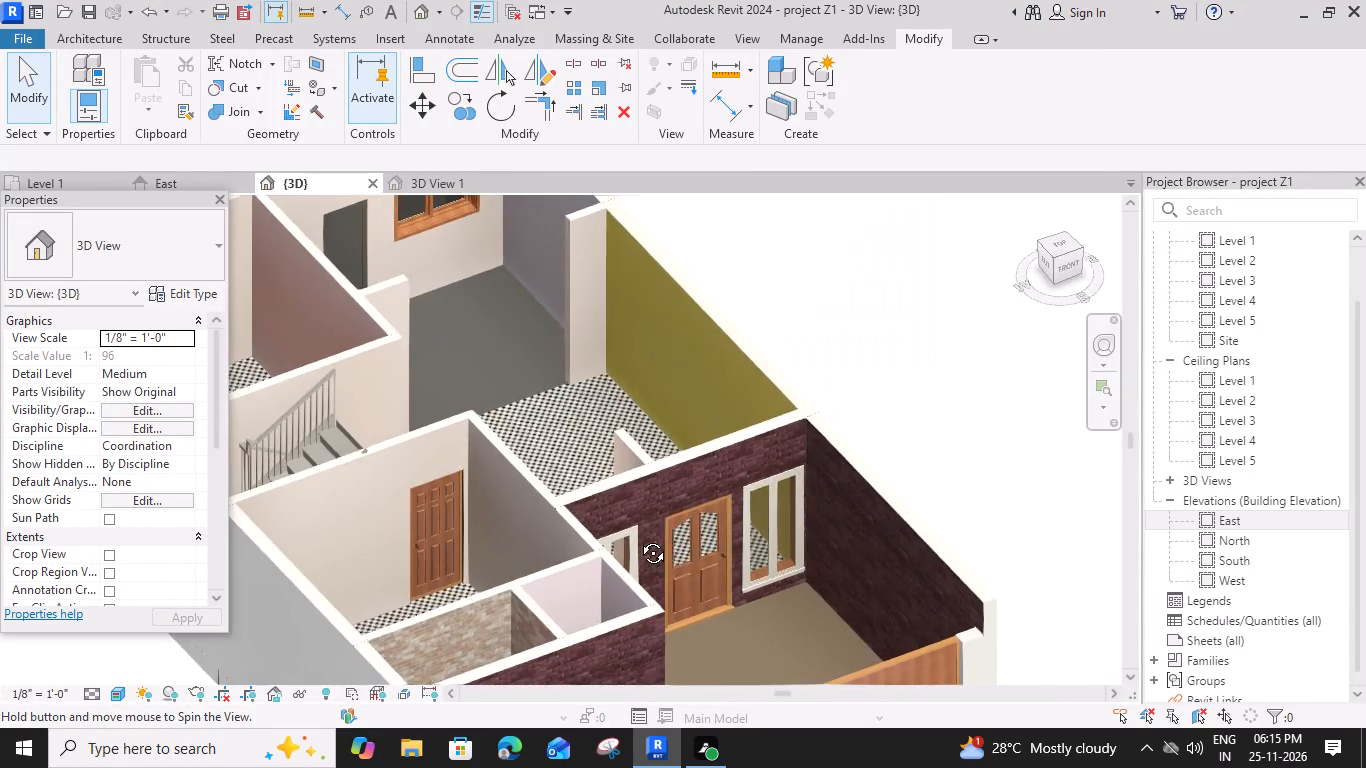
{"action": "middle_click_drag", "start_coordinate": [638, 538], "coordinate": [567, 587], "text": "shift"}
{"action": "scroll", "coordinate": [565, 507], "scroll_direction": "down", "scroll_amount": 2}
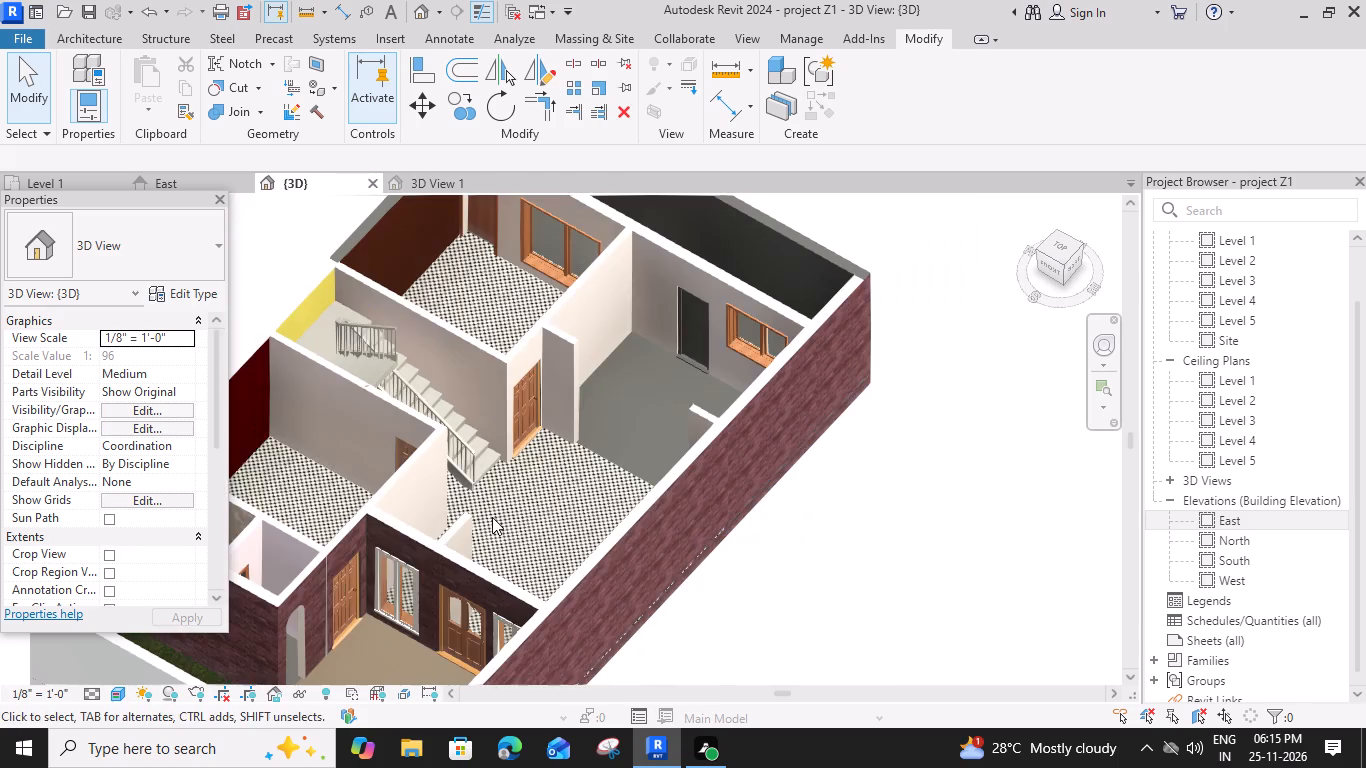
{"action": "middle_click_drag", "start_coordinate": [490, 522], "coordinate": [583, 560]}
{"action": "scroll", "coordinate": [548, 500], "scroll_direction": "down", "scroll_amount": 1}
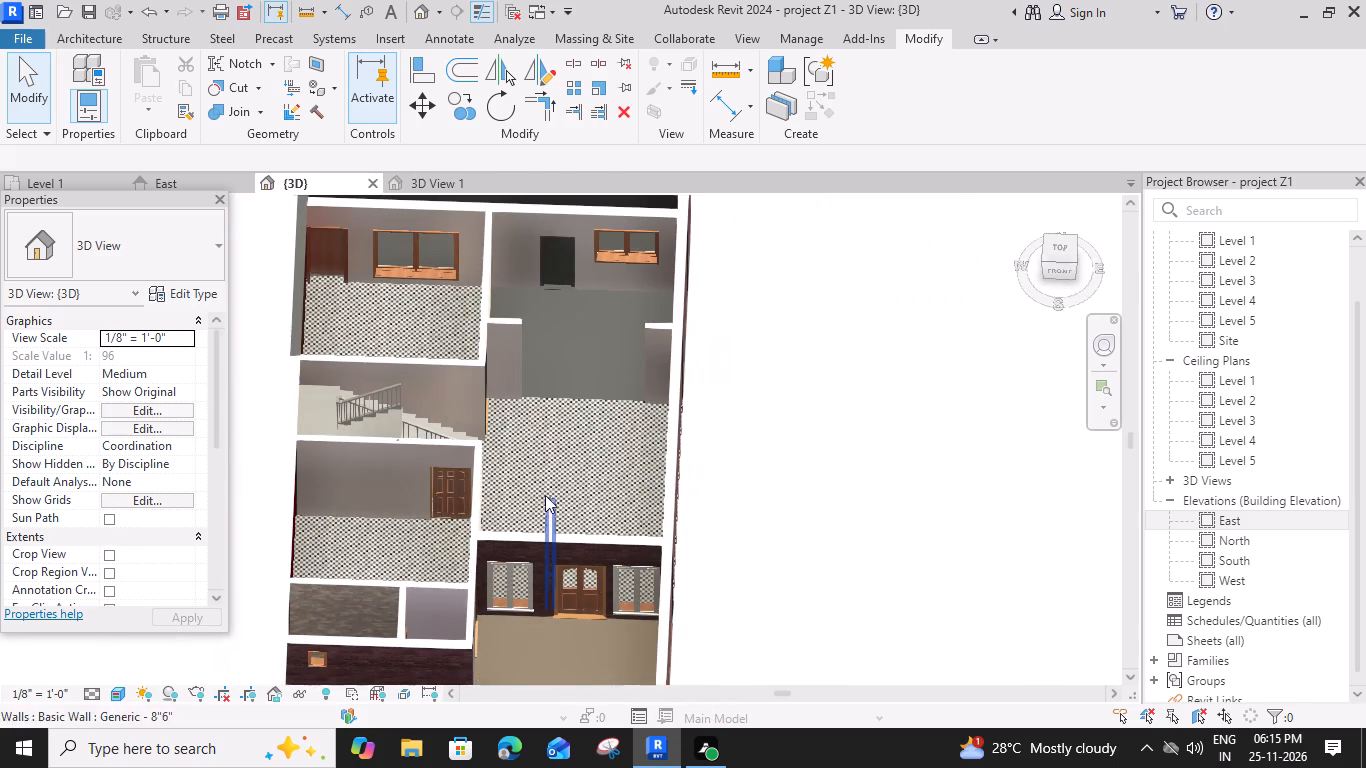
{"action": "middle_click_drag", "start_coordinate": [521, 442], "coordinate": [523, 578]}
{"action": "scroll", "coordinate": [518, 454], "scroll_direction": "down", "scroll_amount": 2}
{"action": "middle_click_drag", "start_coordinate": [528, 409], "coordinate": [531, 515]}
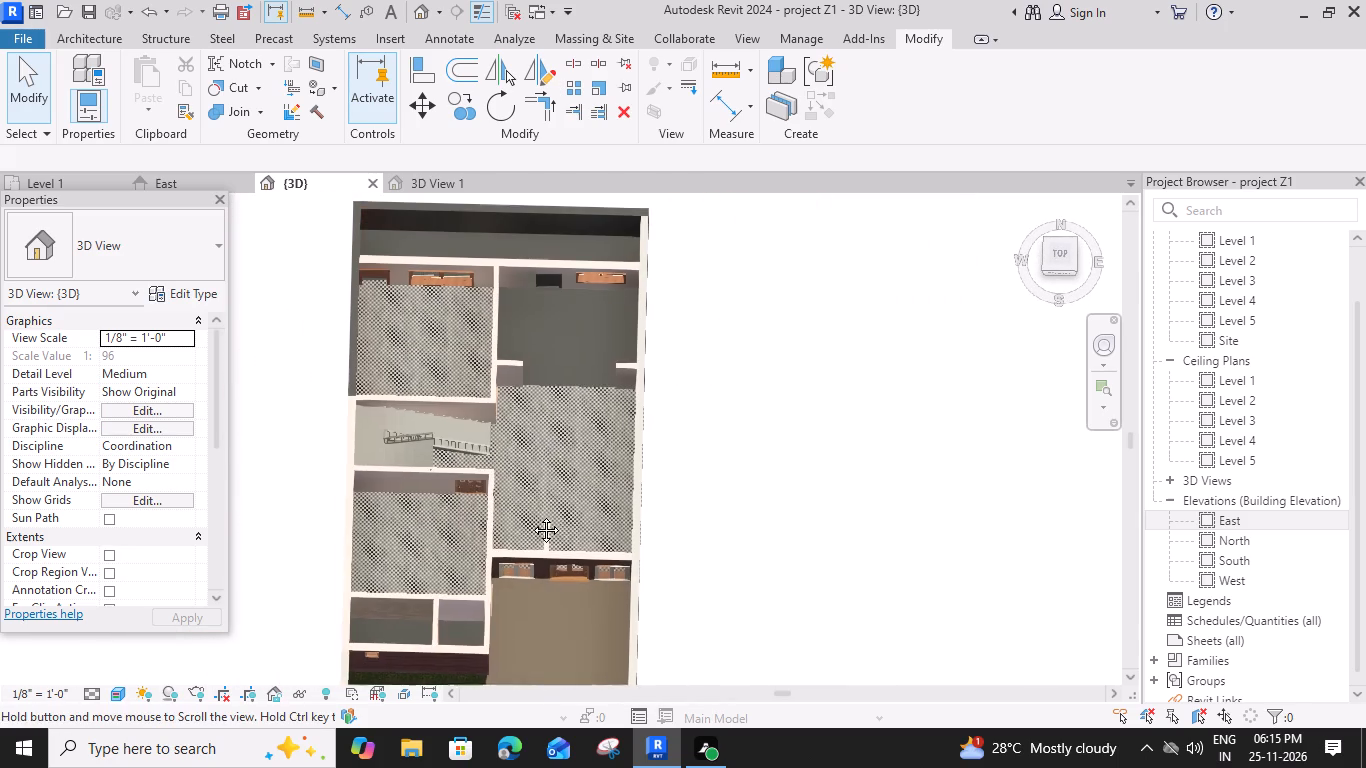
{"action": "middle_click_drag", "start_coordinate": [531, 515], "coordinate": [530, 532]}
{"action": "scroll", "coordinate": [381, 369], "scroll_direction": "up", "scroll_amount": 2}
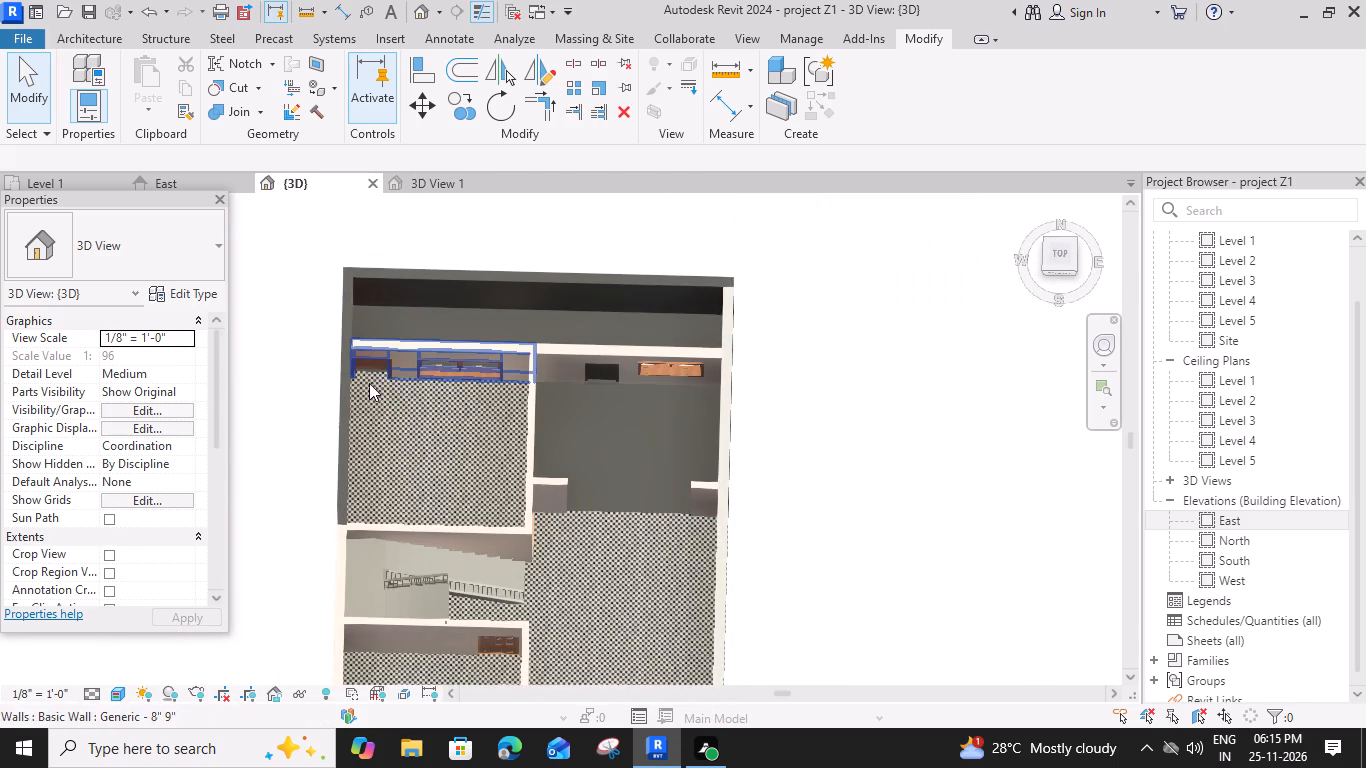
{"action": "middle_click_drag", "start_coordinate": [479, 267], "coordinate": [480, 310]}
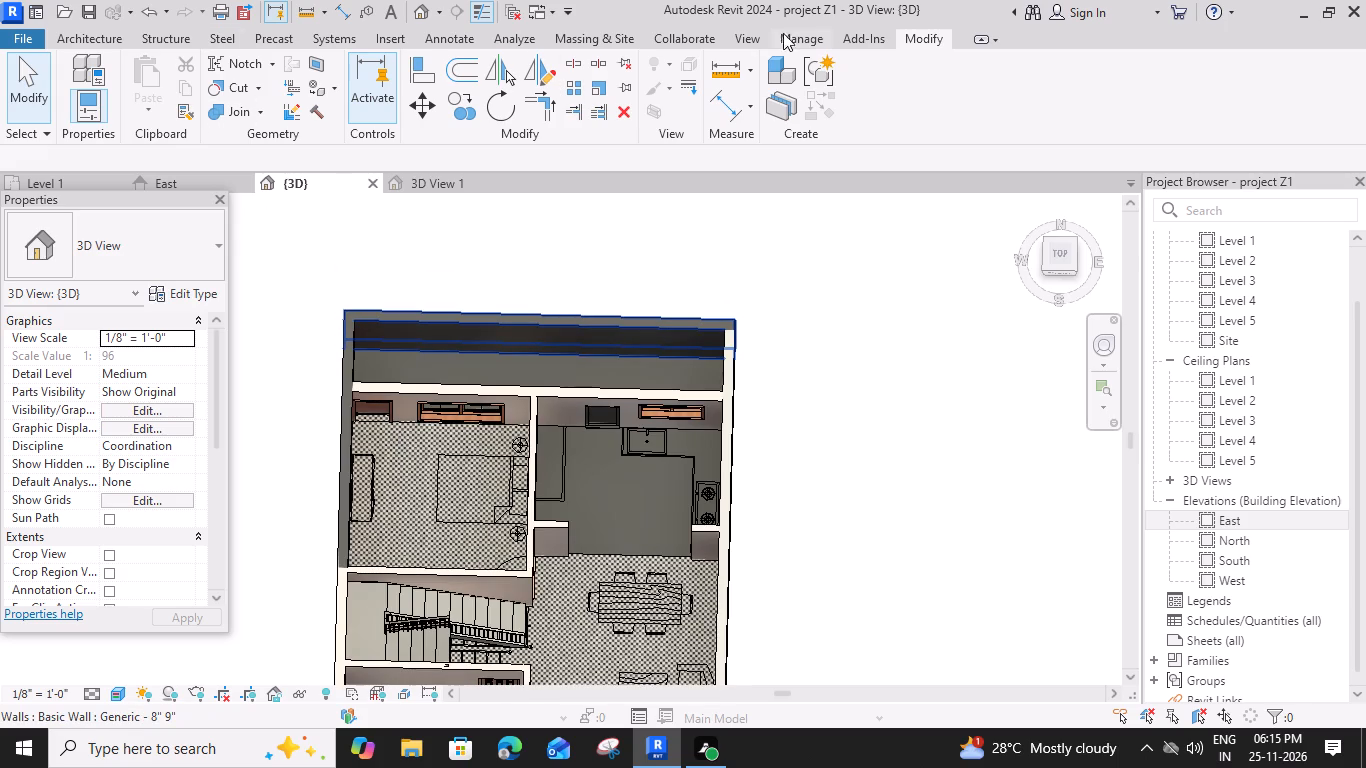
Create a new project material and name it Back wall.
{"action": "left_click", "coordinate": [793, 40]}
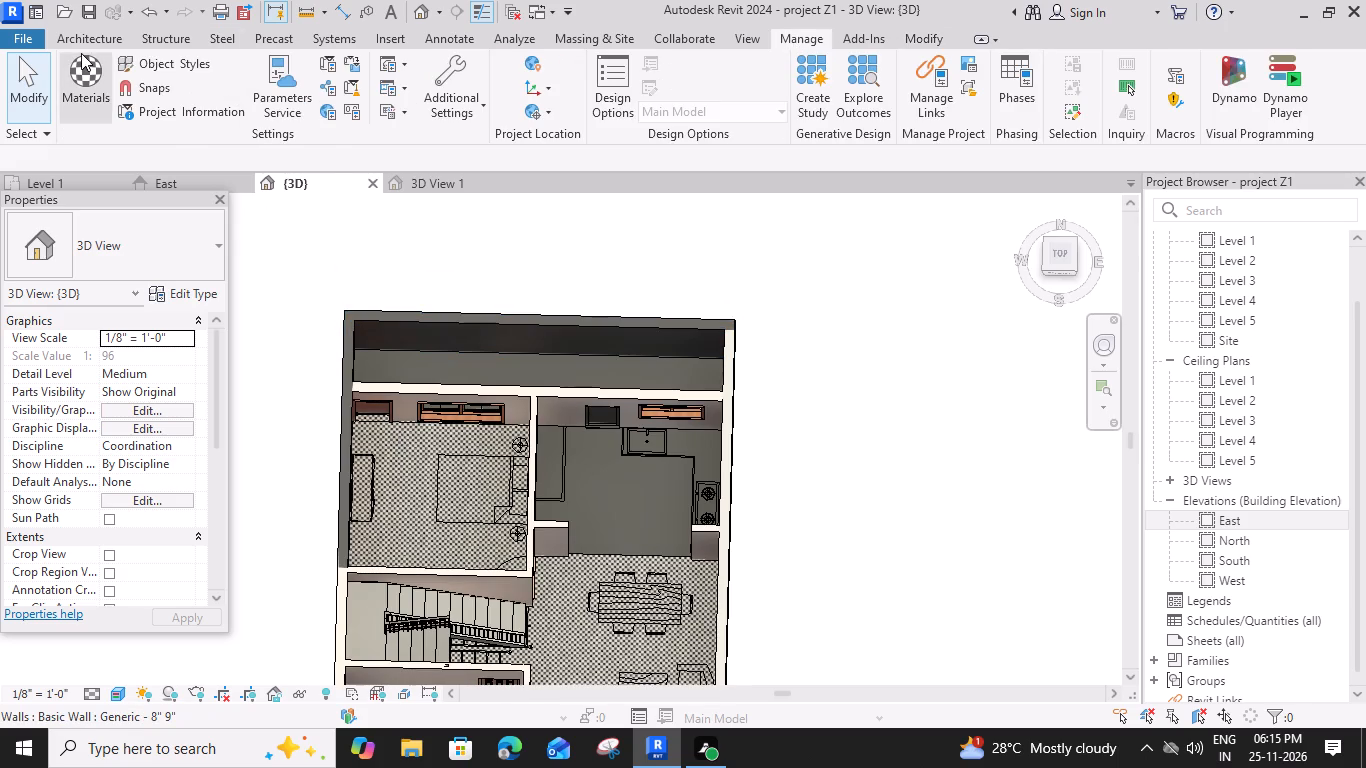
{"action": "left_click", "coordinate": [81, 53]}
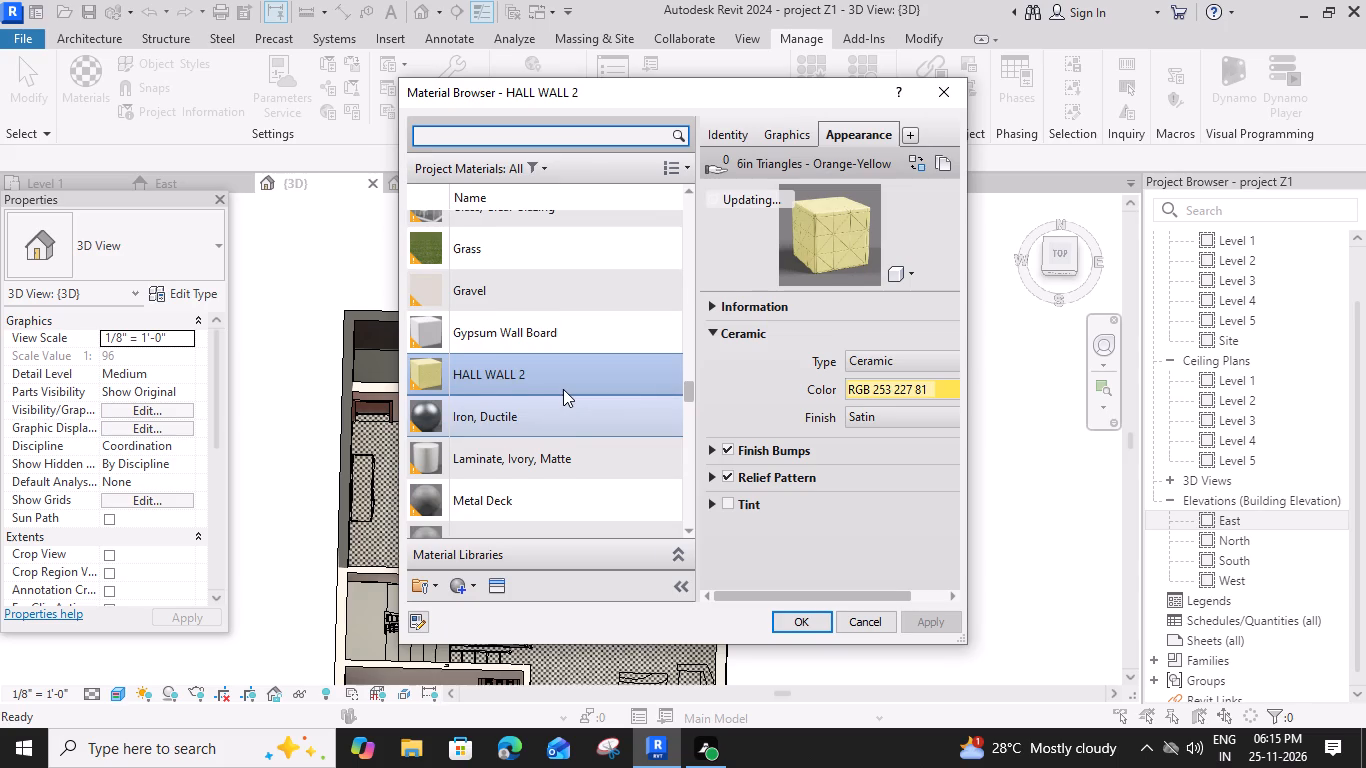
{"action": "left_click", "coordinate": [468, 583]}
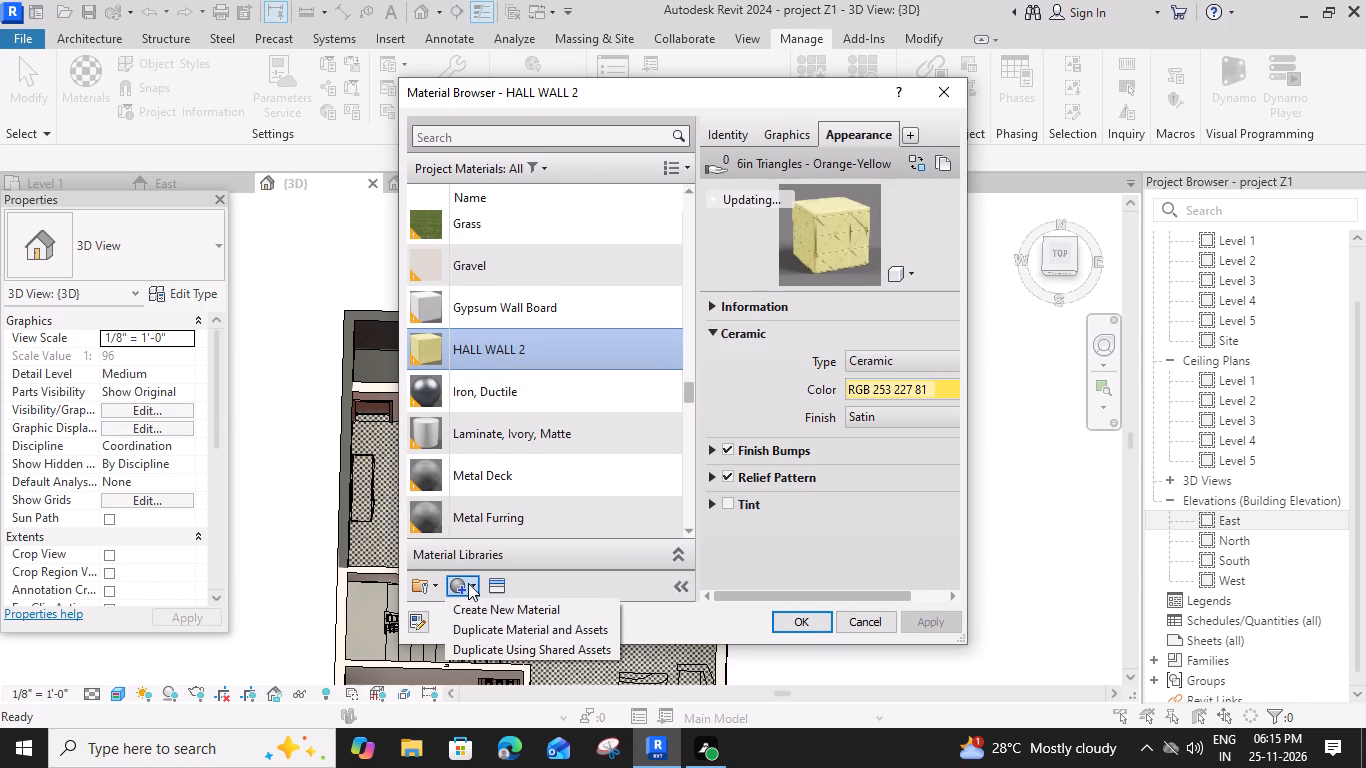
{"action": "left_click", "coordinate": [505, 608]}
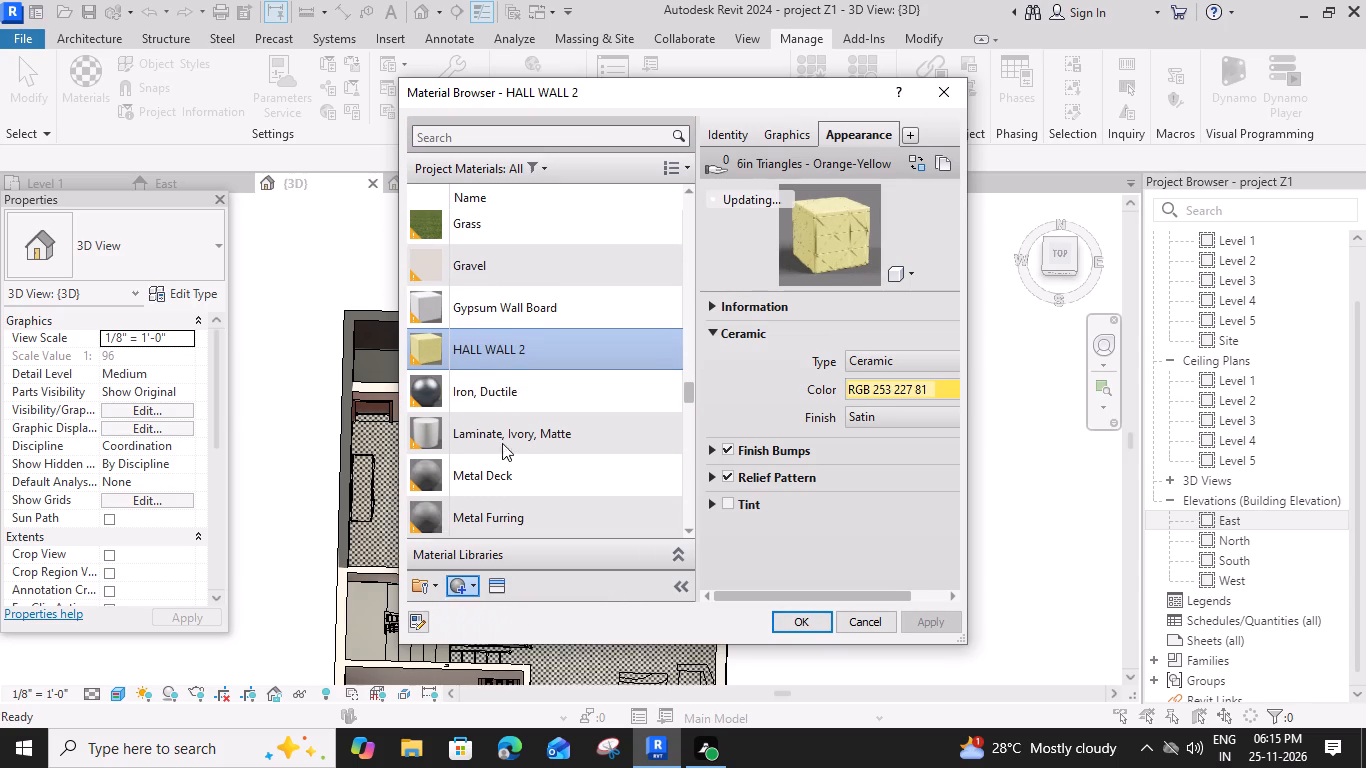
{"action": "right_click", "coordinate": [562, 368]}
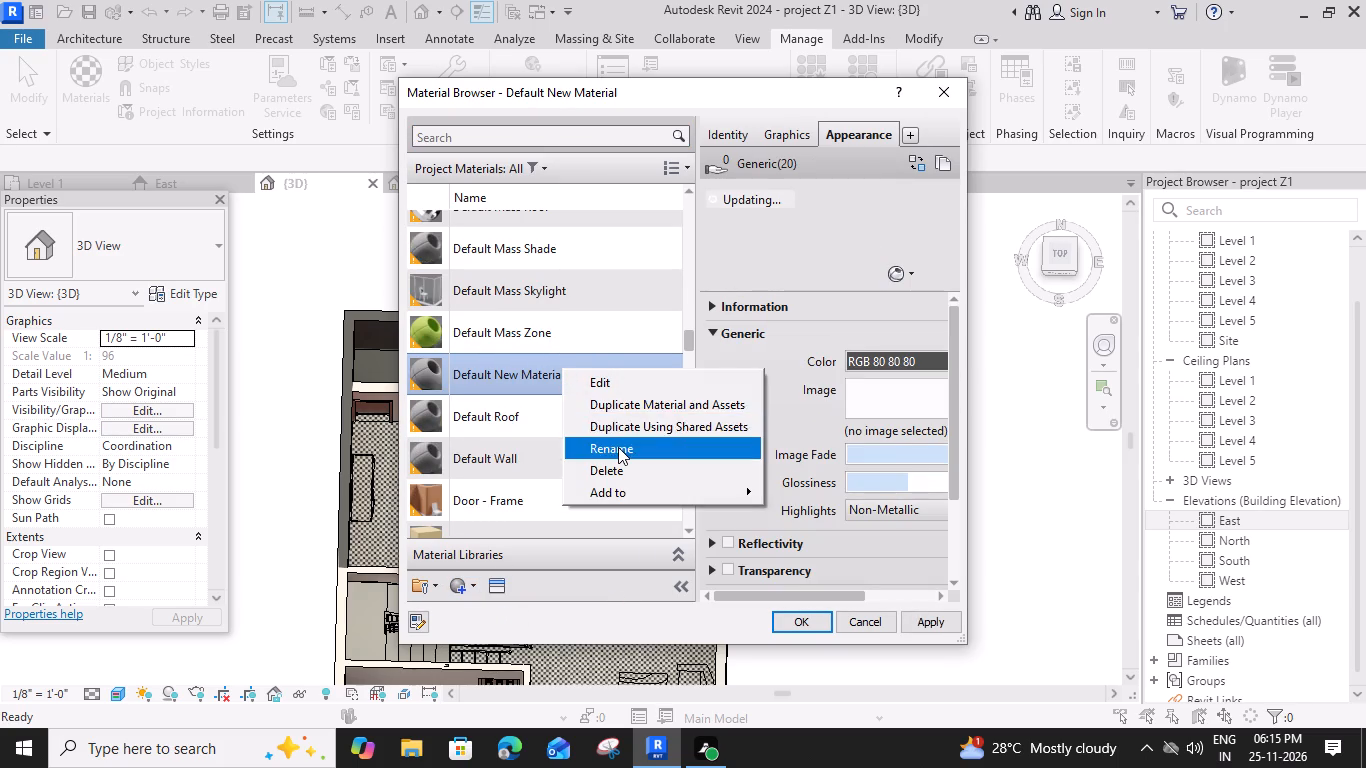
{"action": "left_click", "coordinate": [618, 447]}
{"action": "type", "text": "ba"}
{"action": "key", "text": "BackSpace"}
{"action": "key", "text": "BackSpace"}
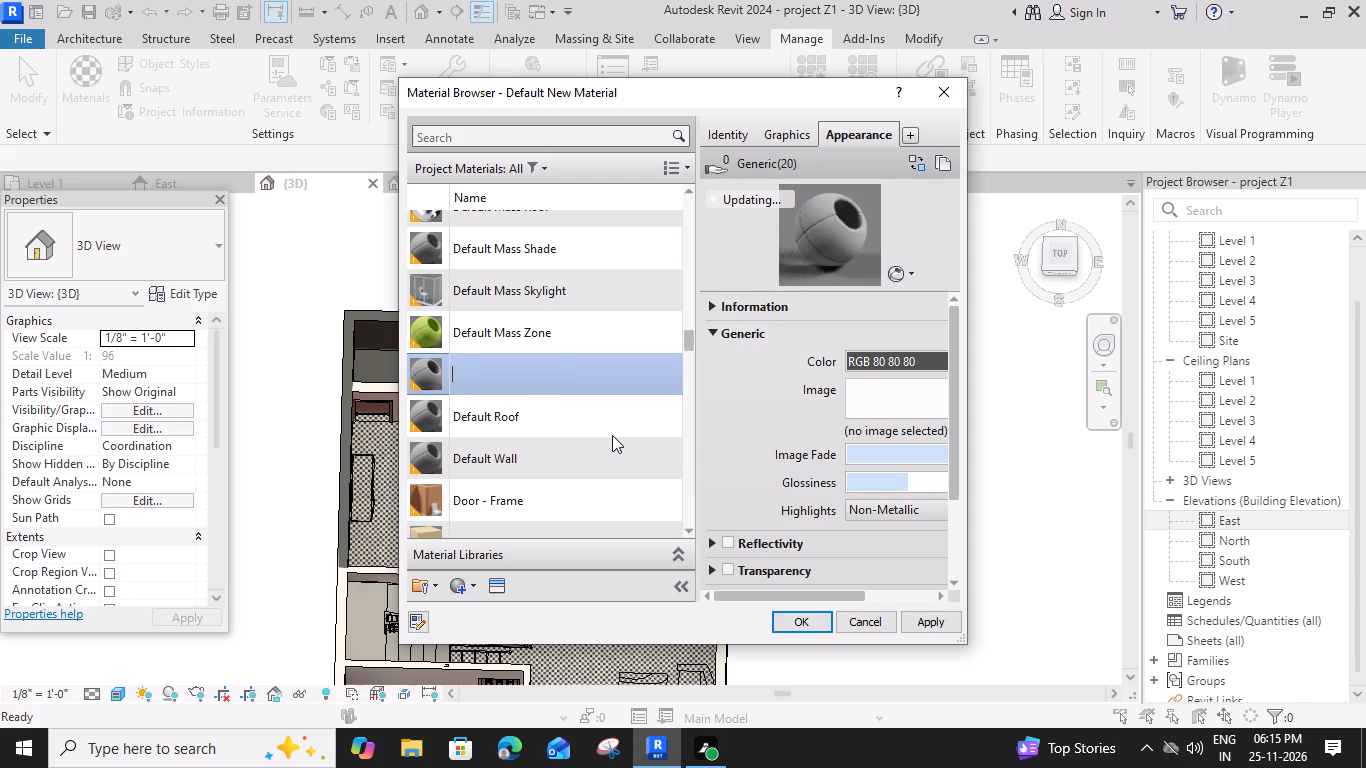
{"action": "type", "text": "k"}
{"action": "key", "text": "space"}
{"action": "type", "text": "wall"}
Assign the 1in Squares - Mosaic Gray appearance asset to the Back wall material.
{"action": "left_click", "coordinate": [492, 592]}
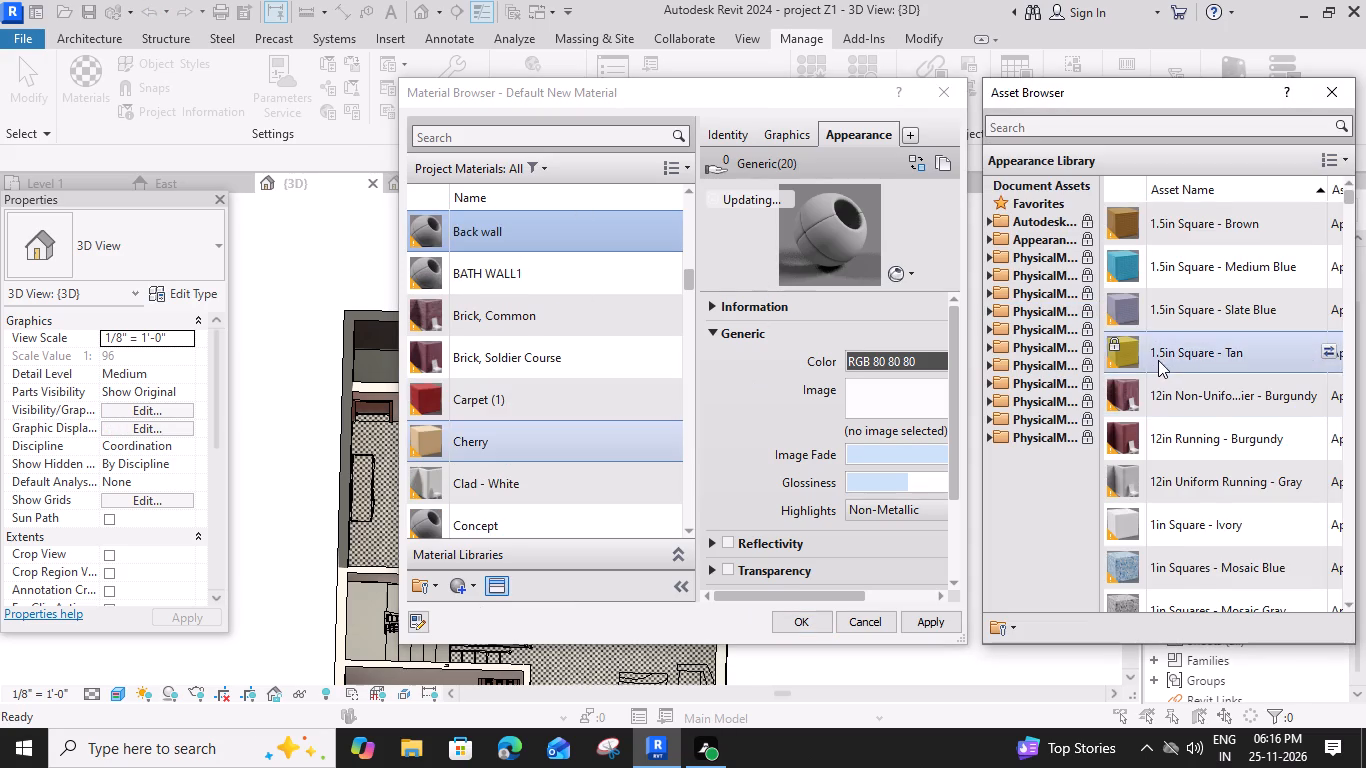
{"action": "scroll", "coordinate": [1158, 360], "scroll_direction": "down", "scroll_amount": 4}
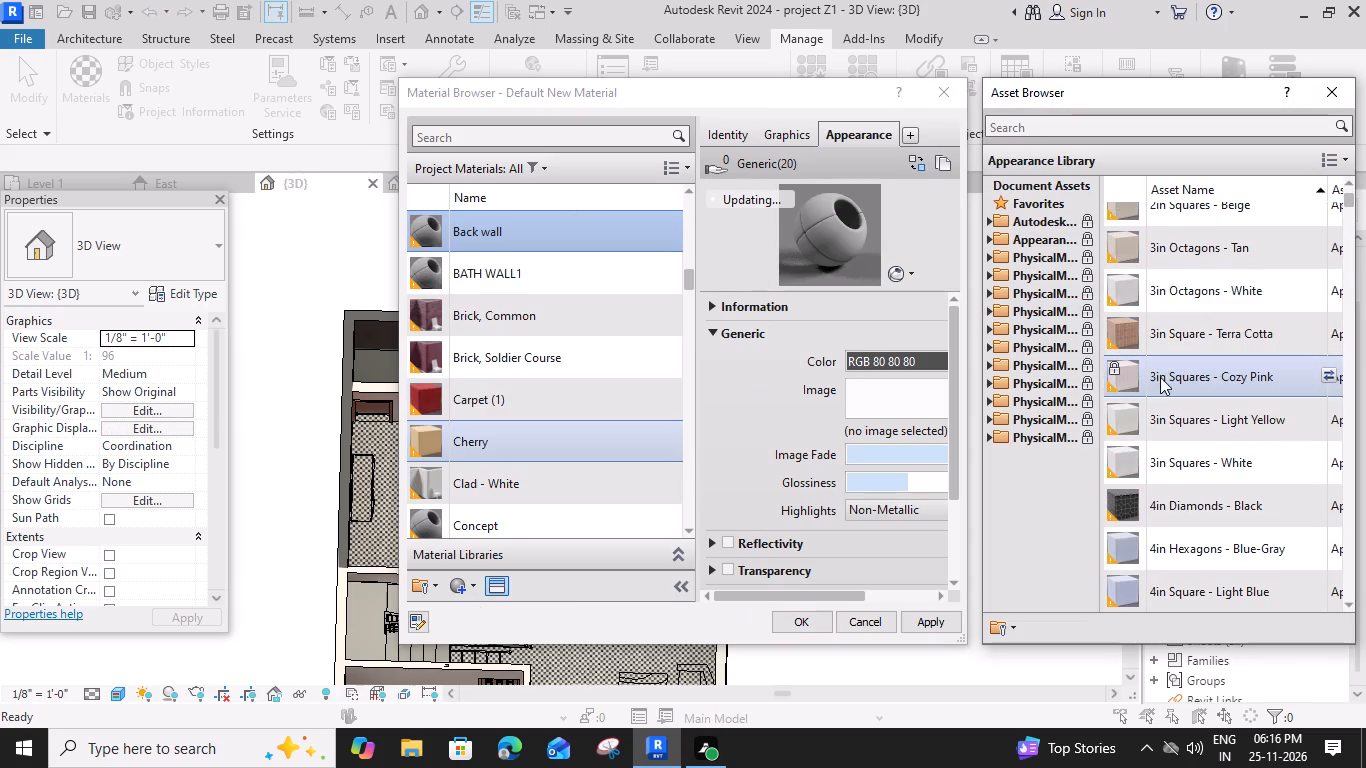
{"action": "scroll", "coordinate": [1162, 387], "scroll_direction": "up", "scroll_amount": 2}
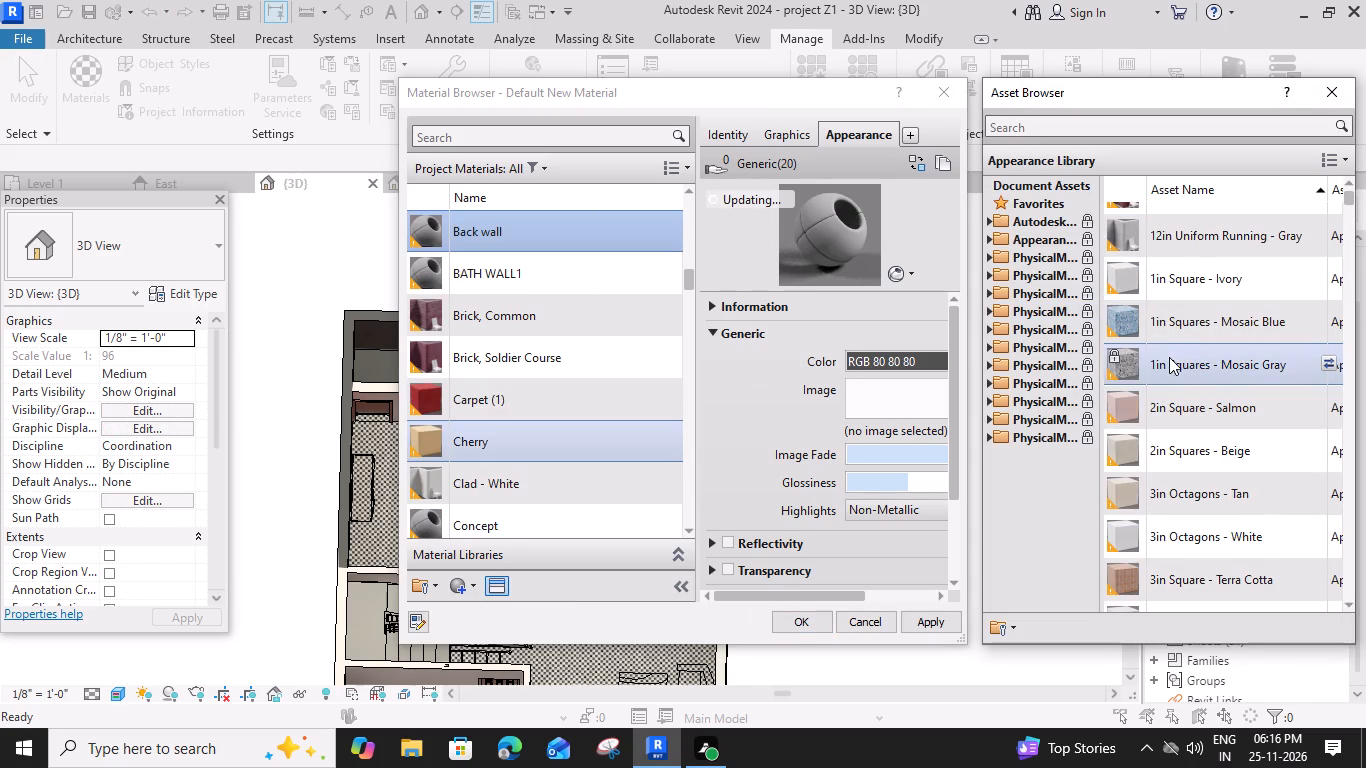
{"action": "left_click", "coordinate": [1330, 359]}
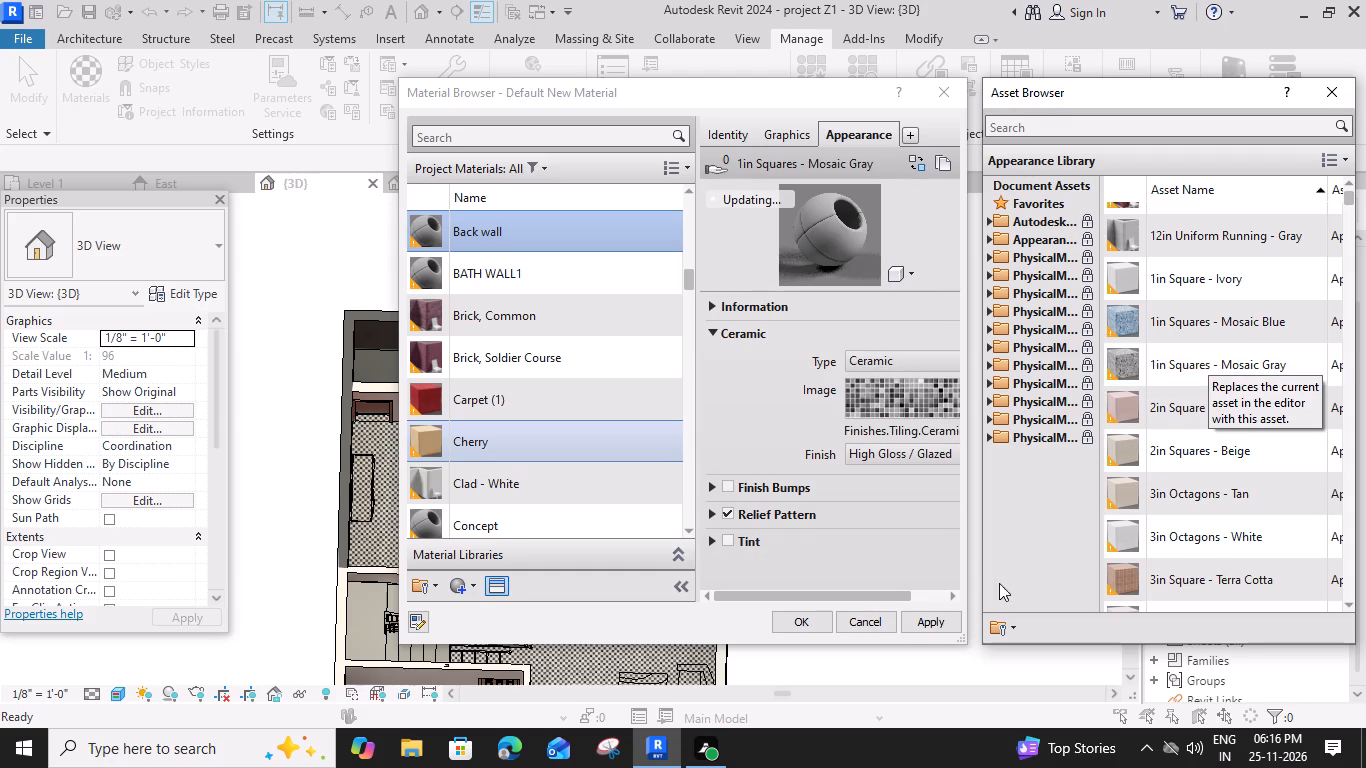
{"action": "left_click", "coordinate": [799, 619]}
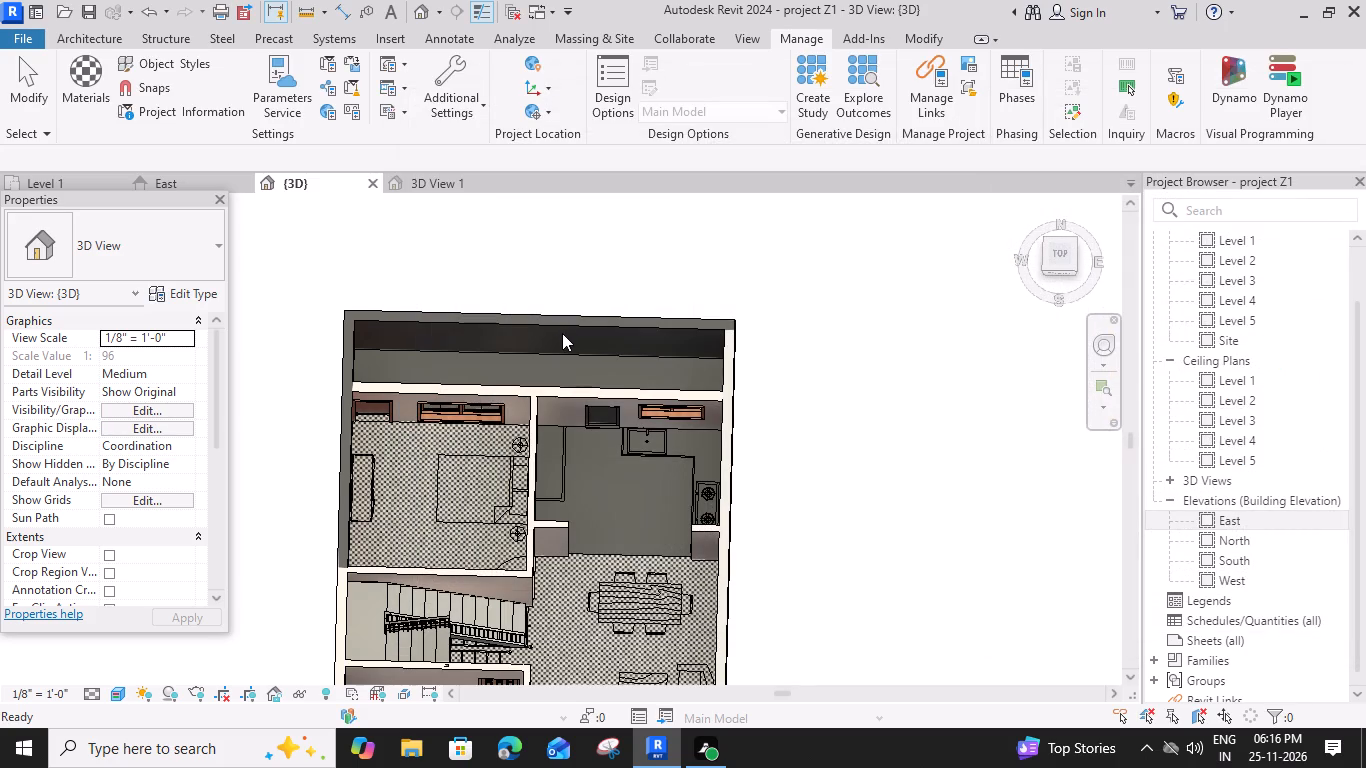
Paint the inner face of the house's long rear wall with the Back wall material.
{"action": "left_click", "coordinate": [521, 327]}
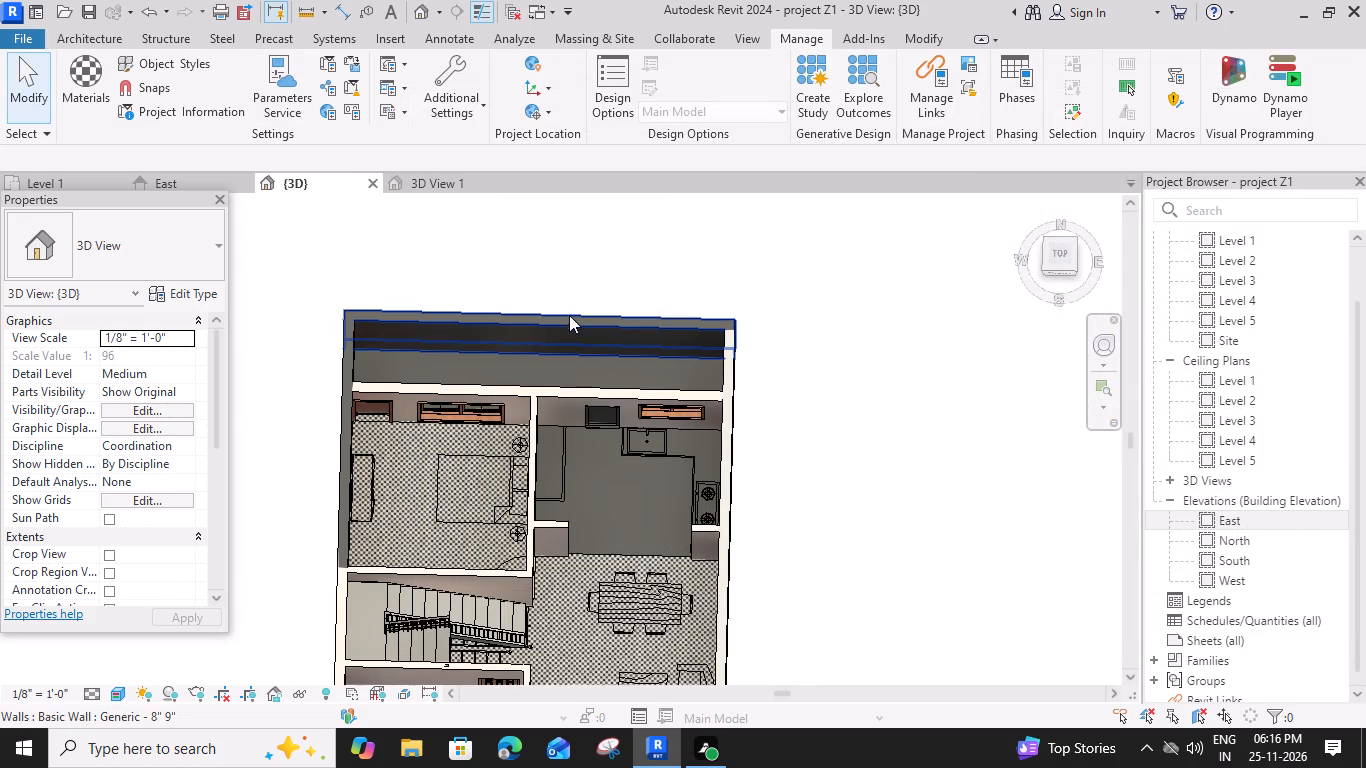
{"action": "left_click", "coordinate": [571, 328]}
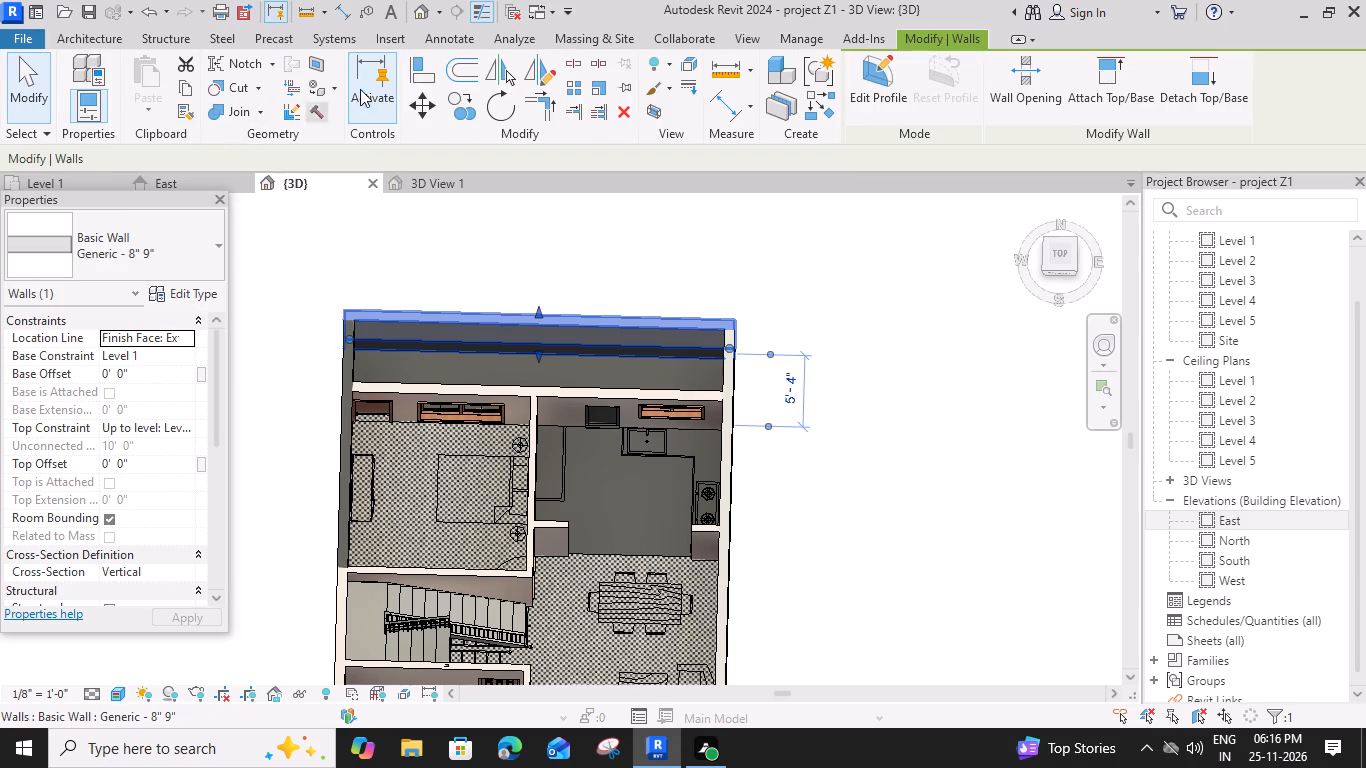
{"action": "left_click", "coordinate": [334, 86]}
{"action": "left_click", "coordinate": [359, 131]}
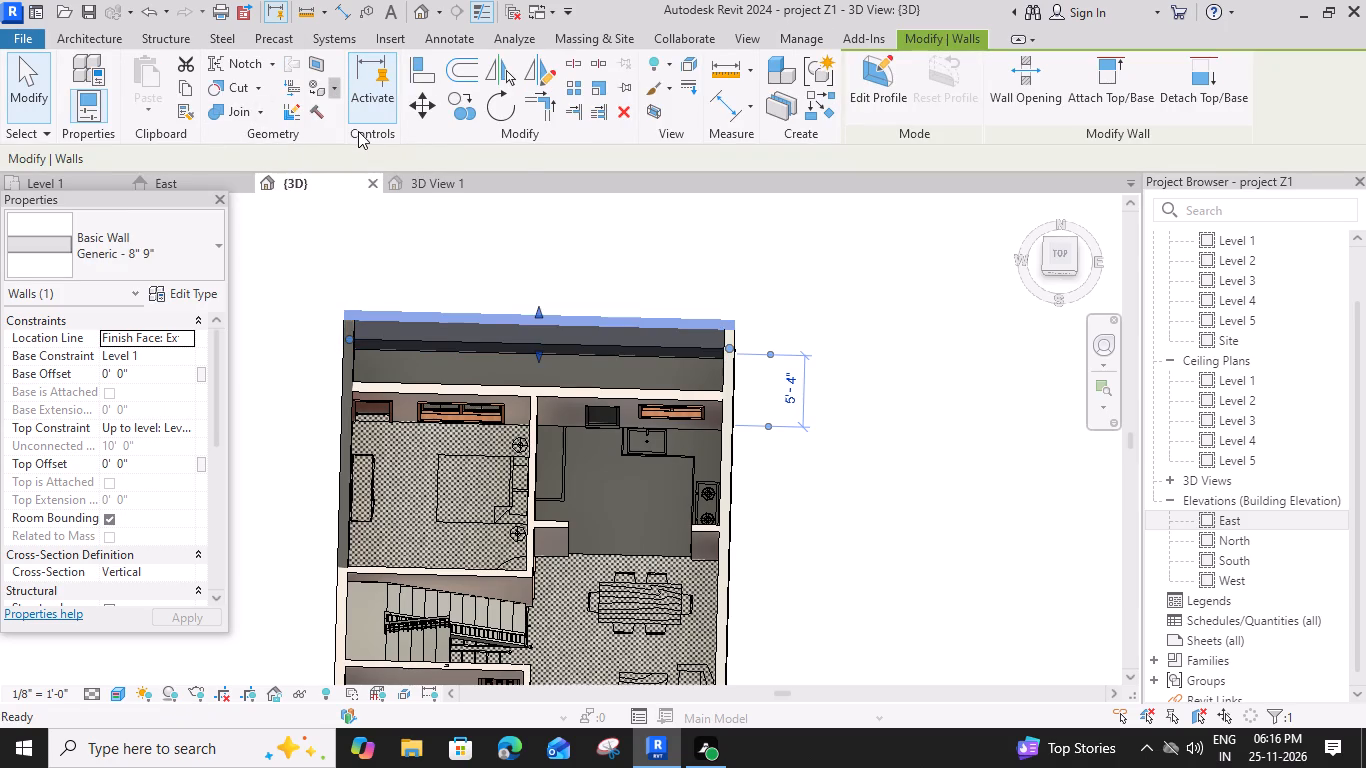
{"action": "left_click", "coordinate": [134, 87]}
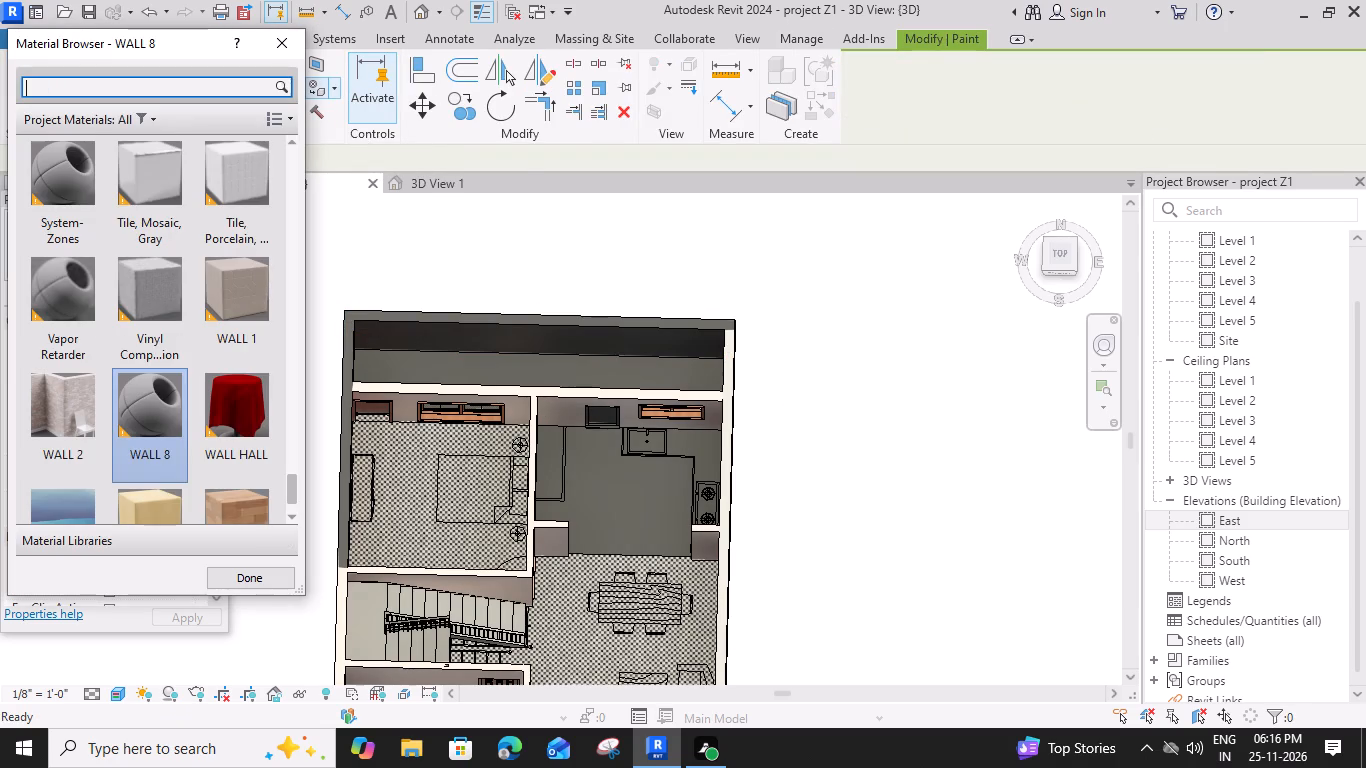
{"action": "type", "text": "ack wall"}
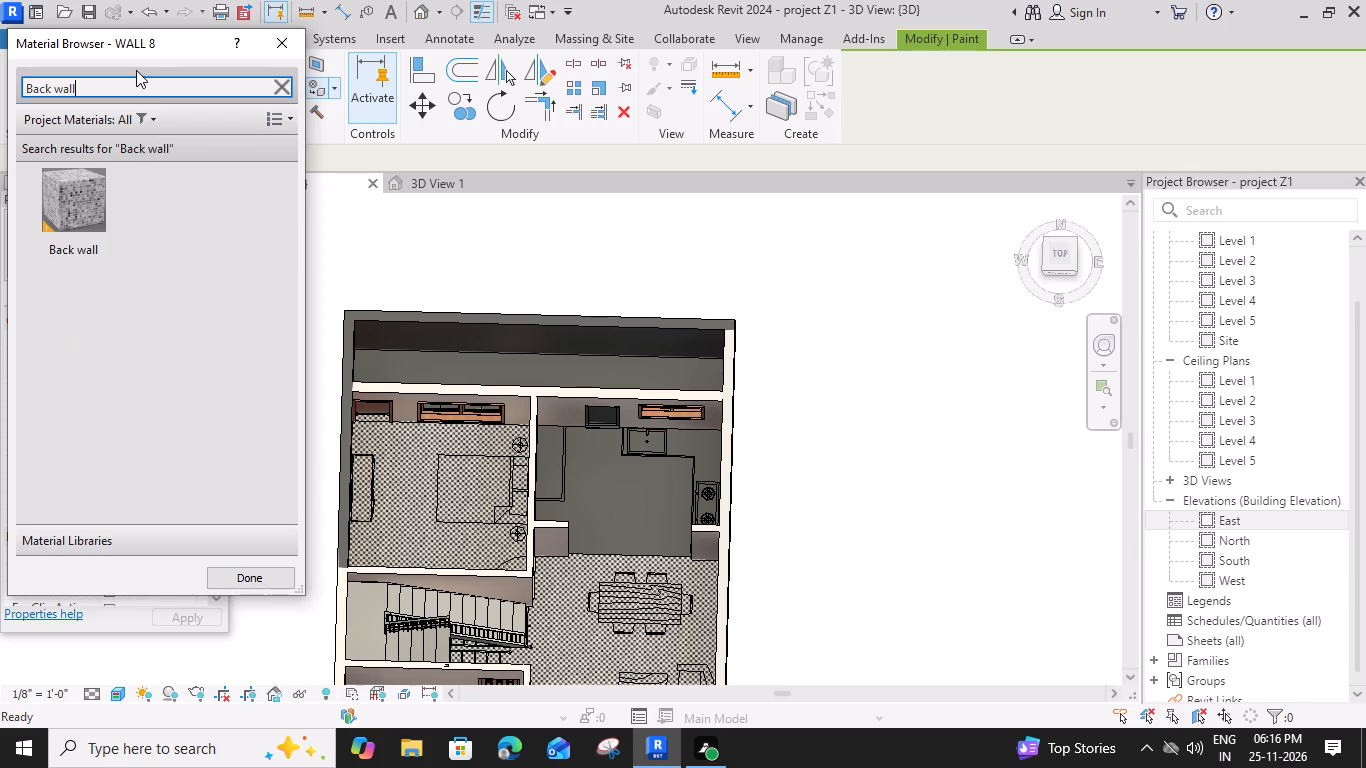
{"action": "left_click", "coordinate": [101, 196]}
{"action": "scroll", "coordinate": [501, 331], "scroll_direction": "up", "scroll_amount": 1}
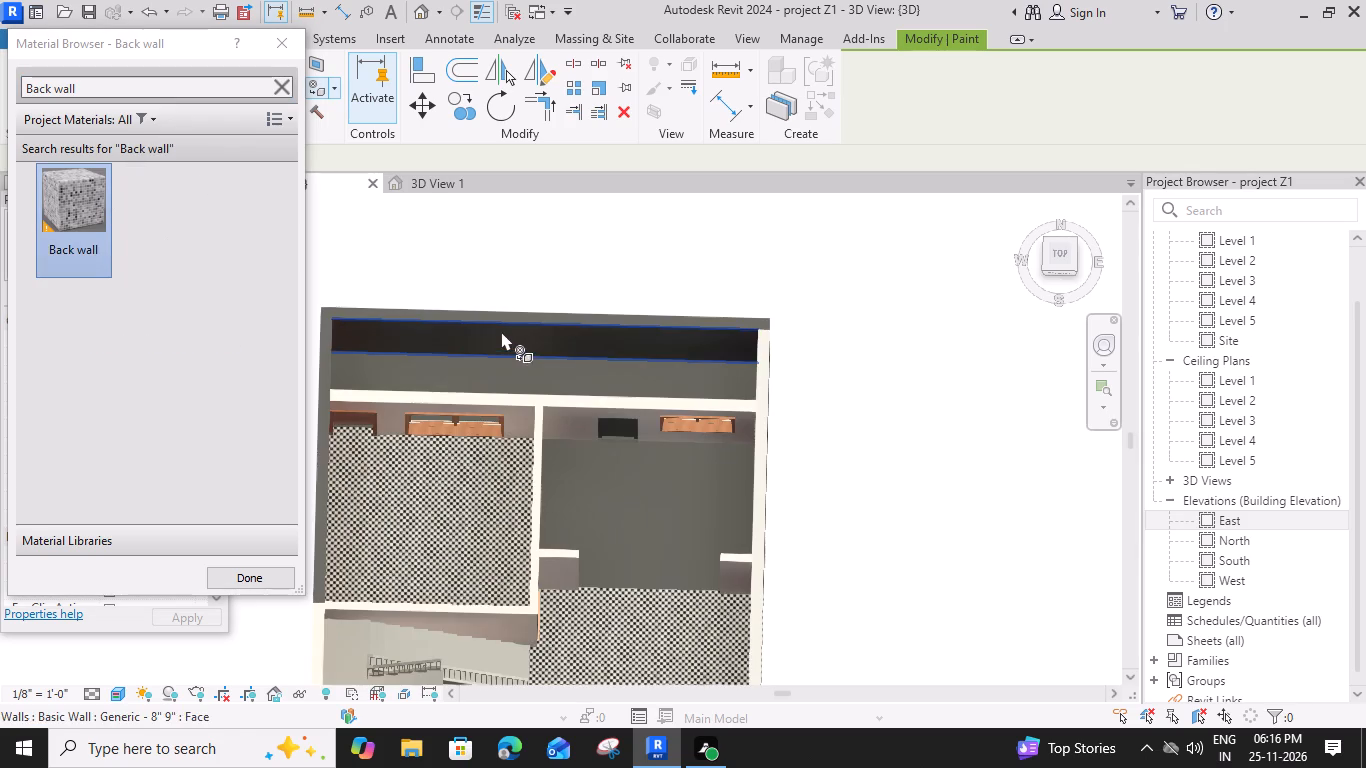
{"action": "left_click", "coordinate": [501, 331]}
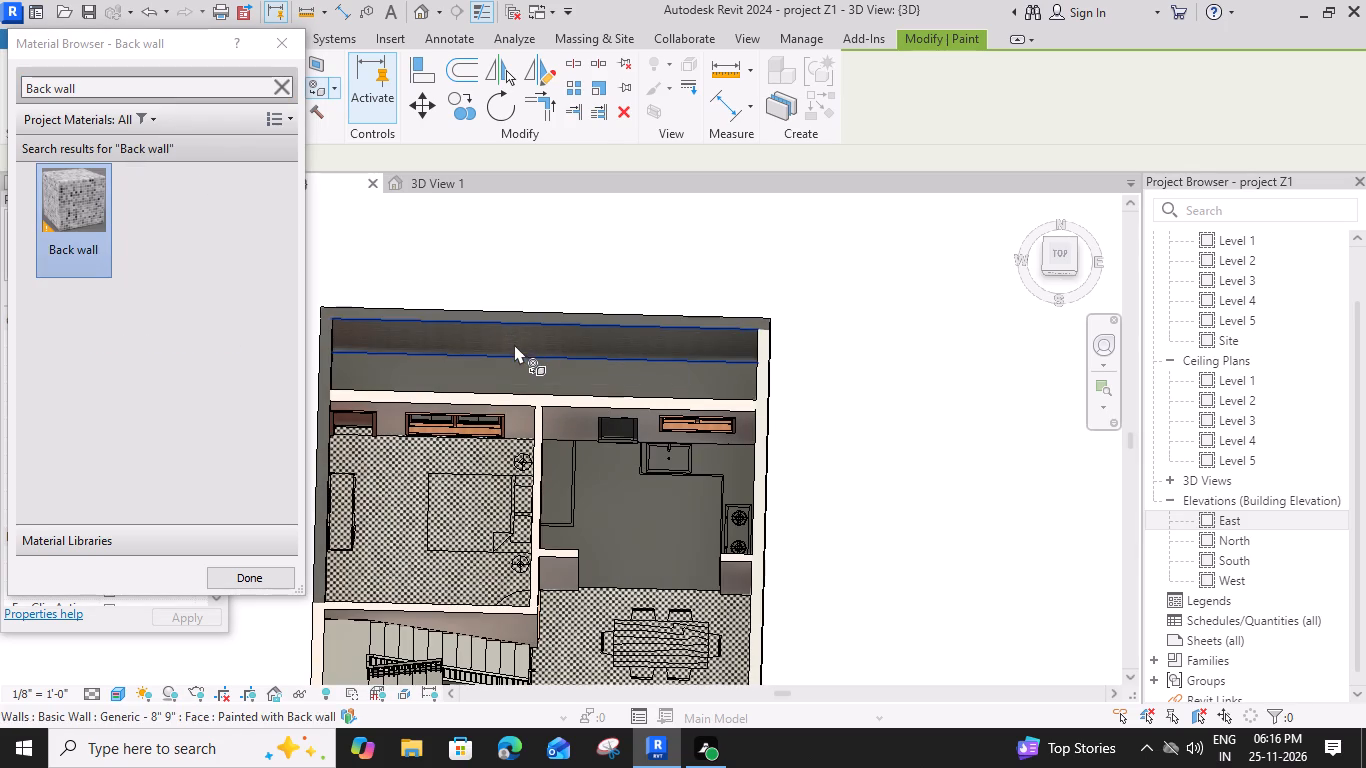
{"action": "middle_click_drag", "start_coordinate": [524, 353], "coordinate": [521, 270], "text": "shift"}
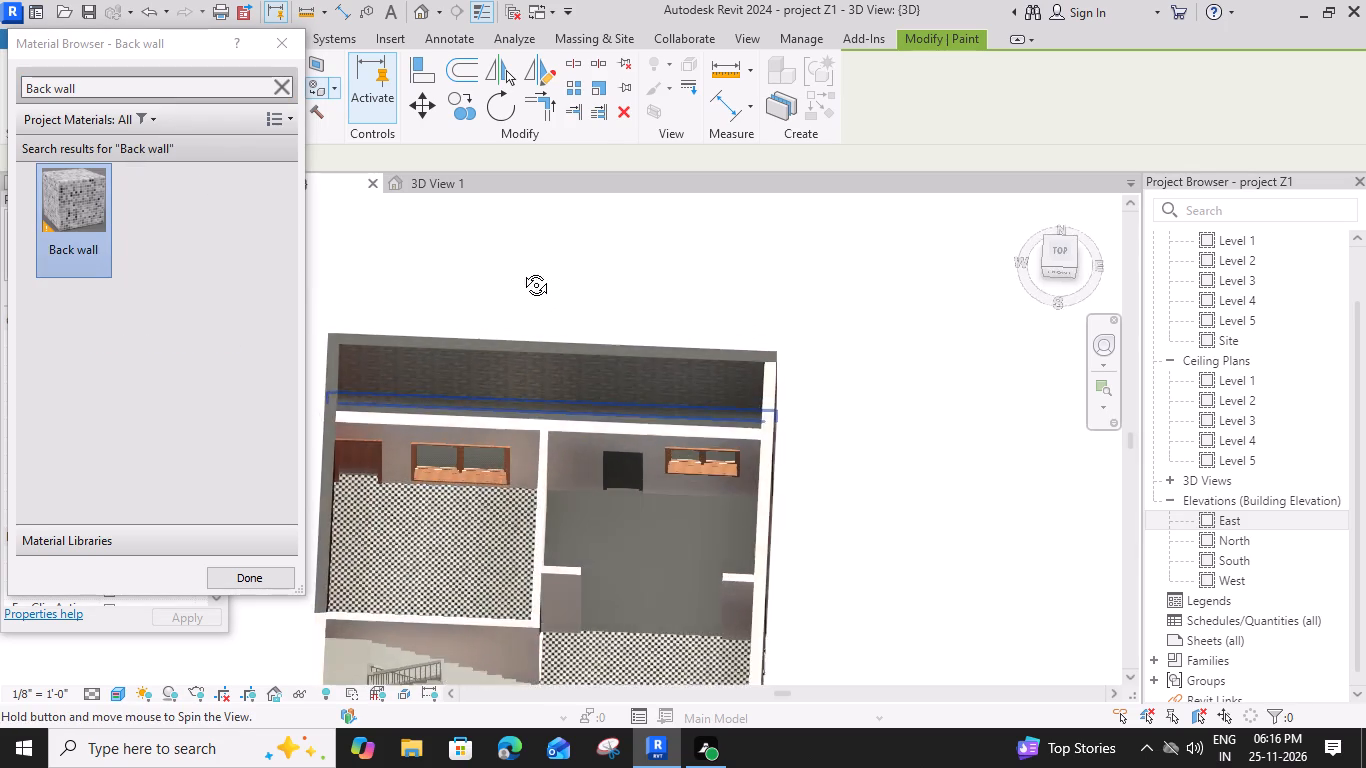
{"action": "middle_click_drag", "start_coordinate": [521, 270], "coordinate": [526, 186], "text": "shift"}
{"action": "scroll", "coordinate": [530, 523], "scroll_direction": "up", "scroll_amount": 4}
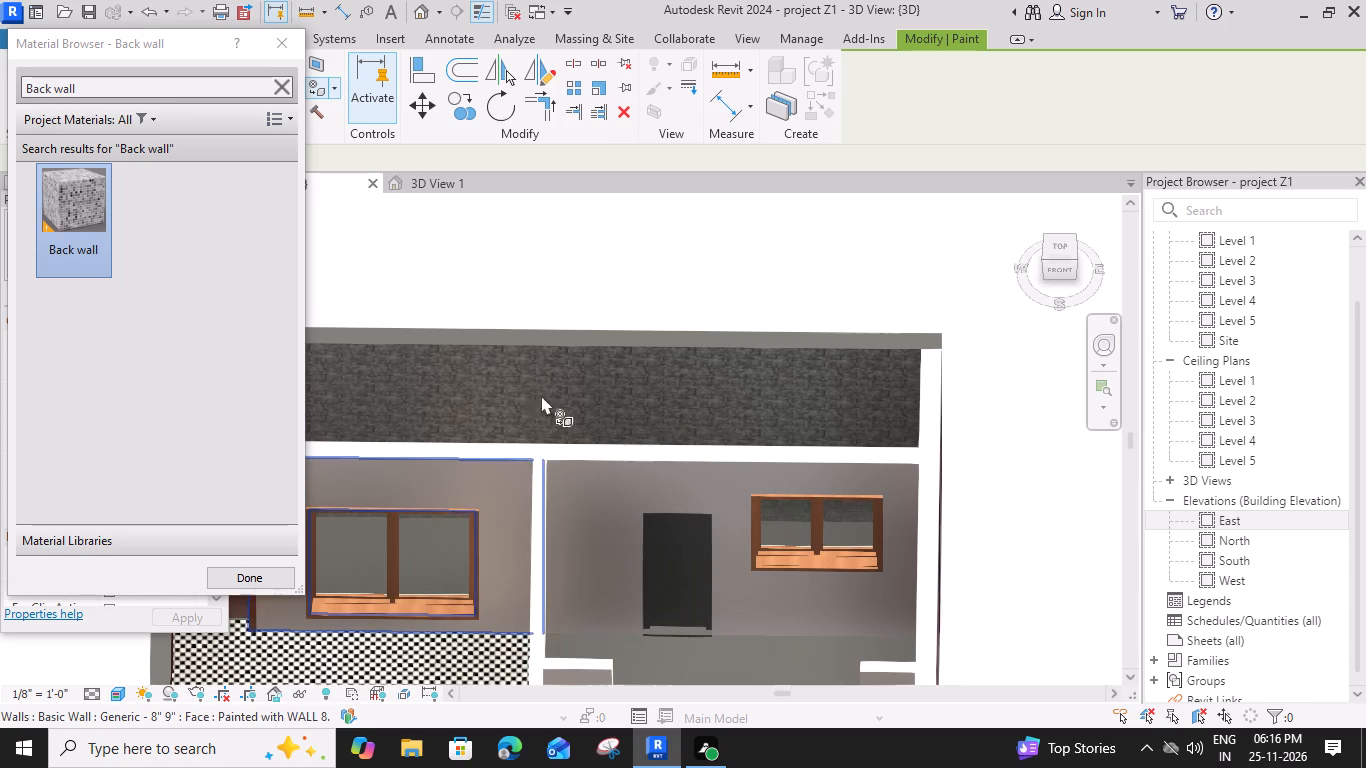
{"action": "left_click", "coordinate": [226, 579]}
Paint the inner face of the rear strip's short end wall, beside the checker-floored room, with the WALL 8 material.
{"action": "scroll", "coordinate": [541, 397], "scroll_direction": "down", "scroll_amount": 1}
{"action": "middle_click_drag", "start_coordinate": [579, 466], "coordinate": [489, 544], "text": "shift"}
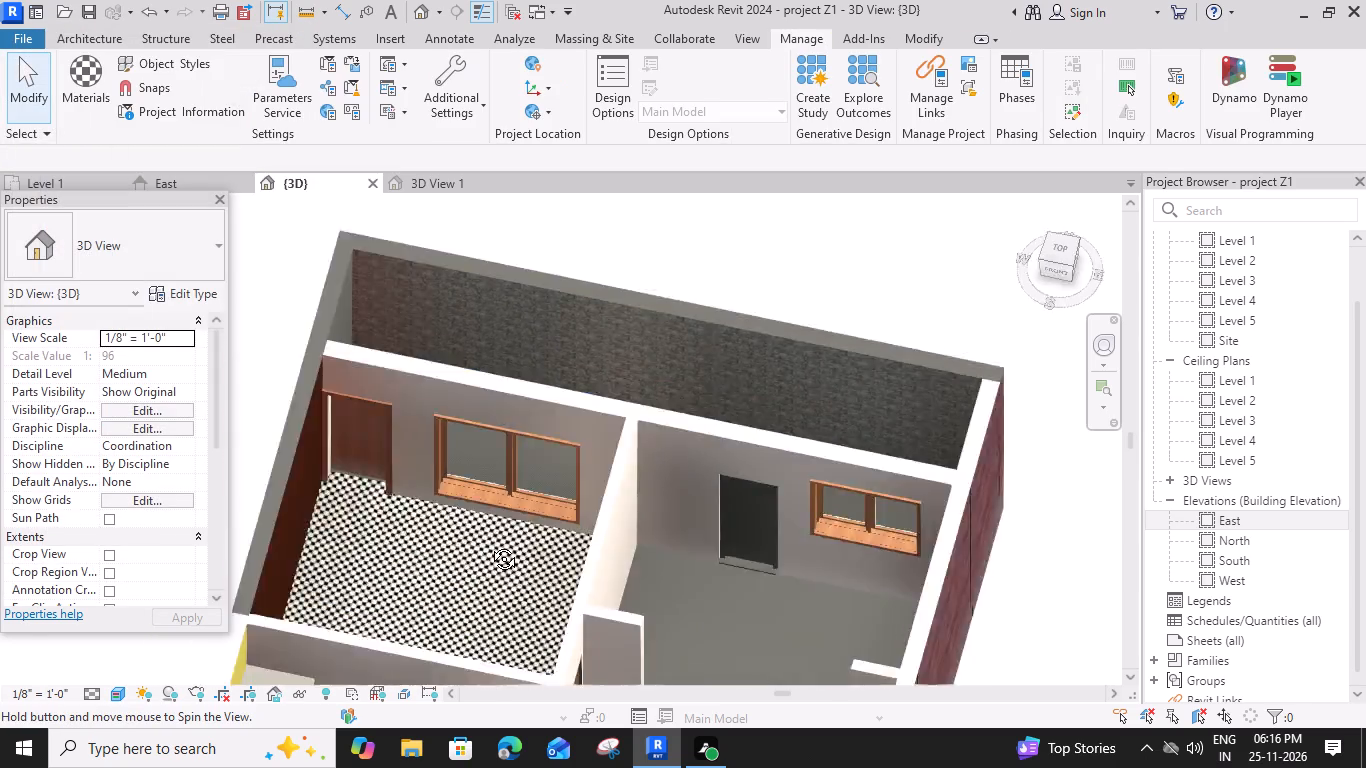
{"action": "middle_click_drag", "start_coordinate": [489, 544], "coordinate": [453, 518], "text": "shift"}
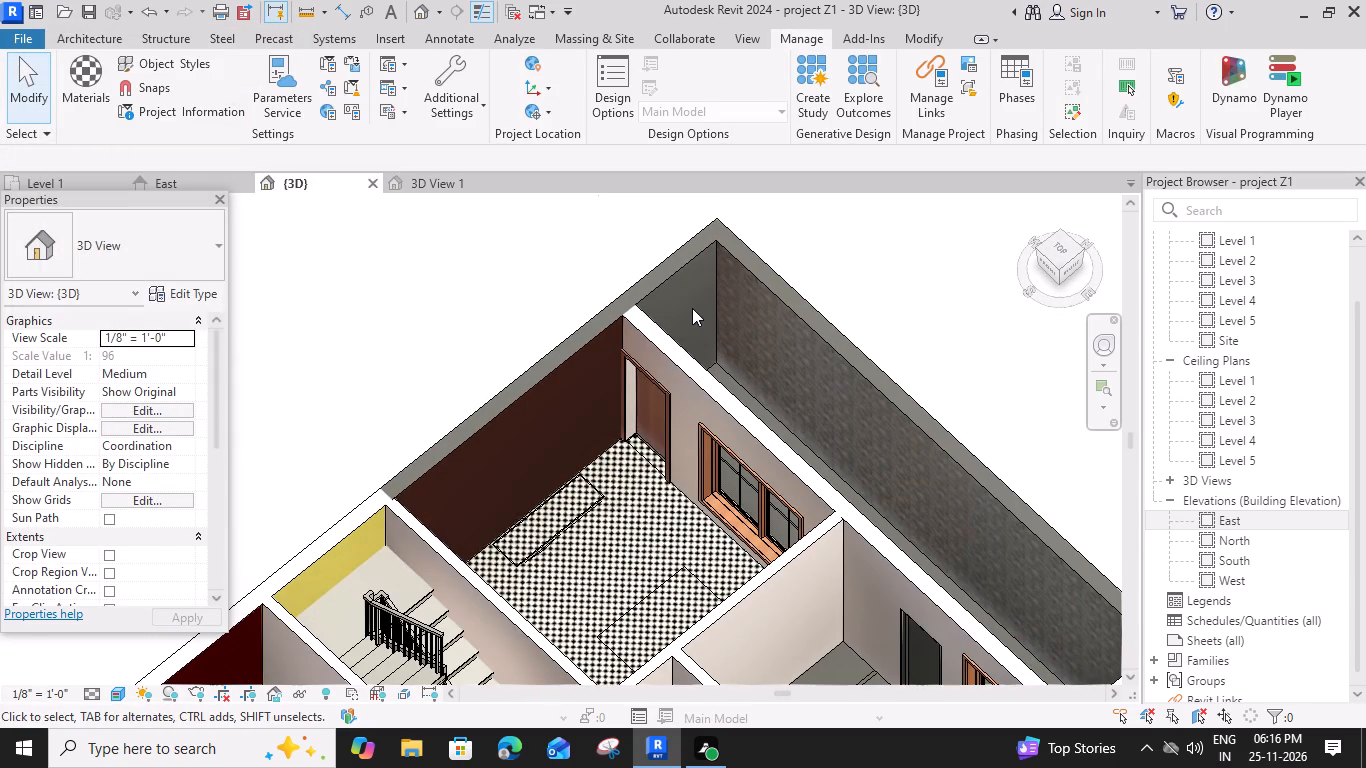
{"action": "left_click", "coordinate": [694, 262]}
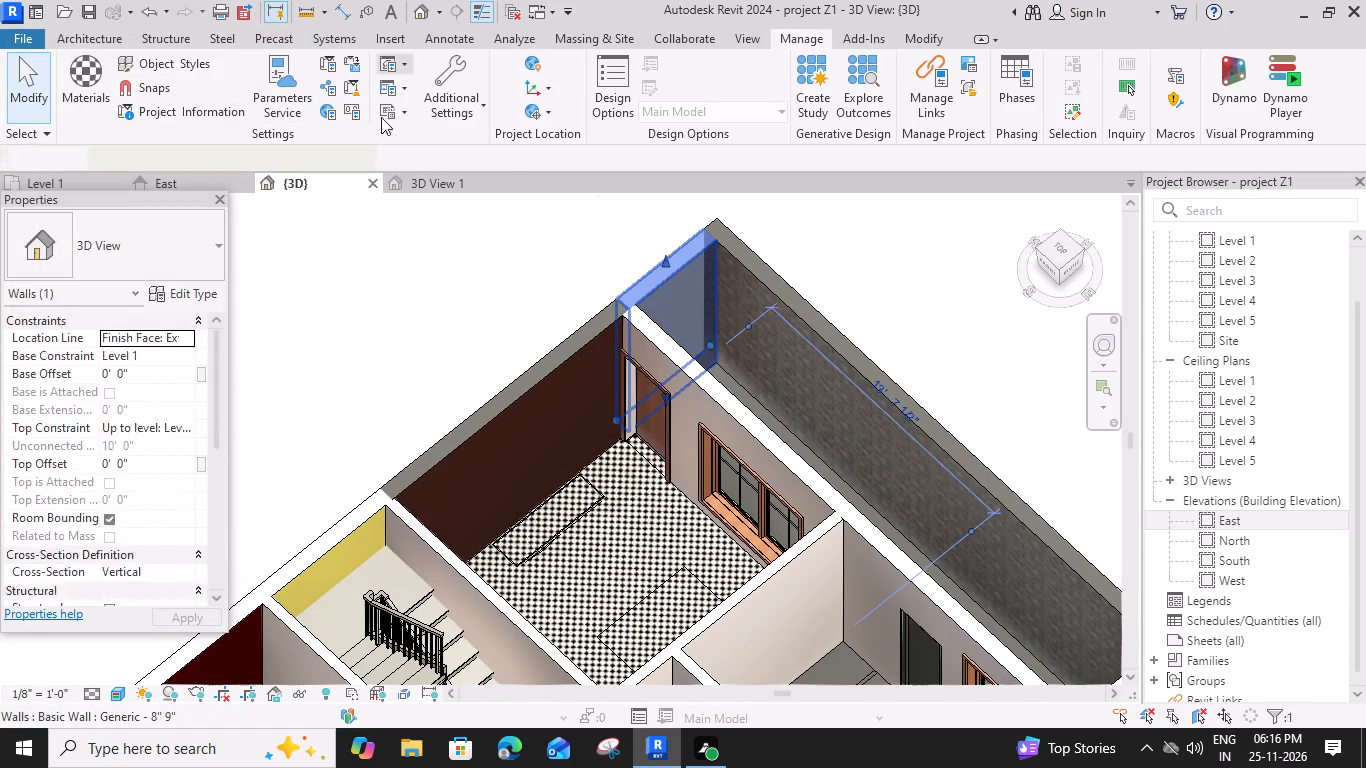
{"action": "left_click", "coordinate": [336, 89]}
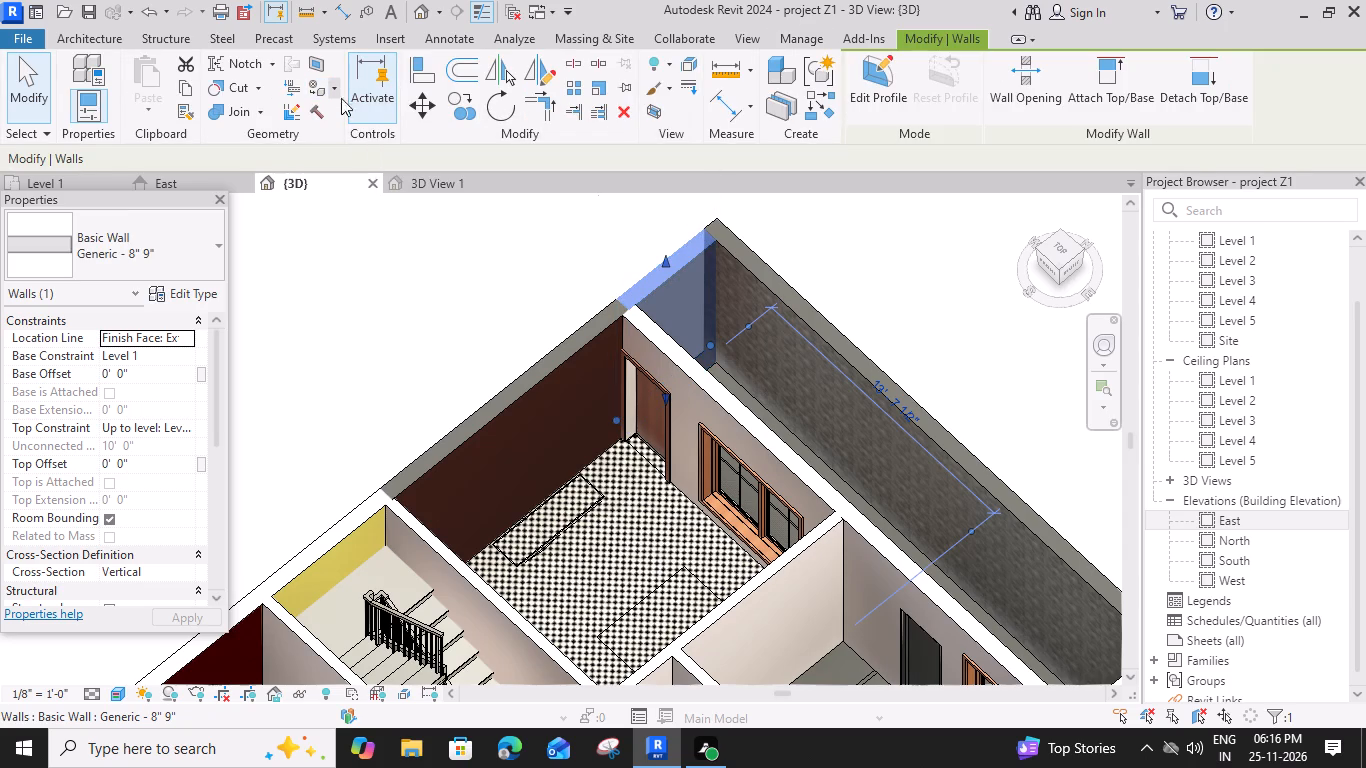
{"action": "left_click", "coordinate": [351, 111]}
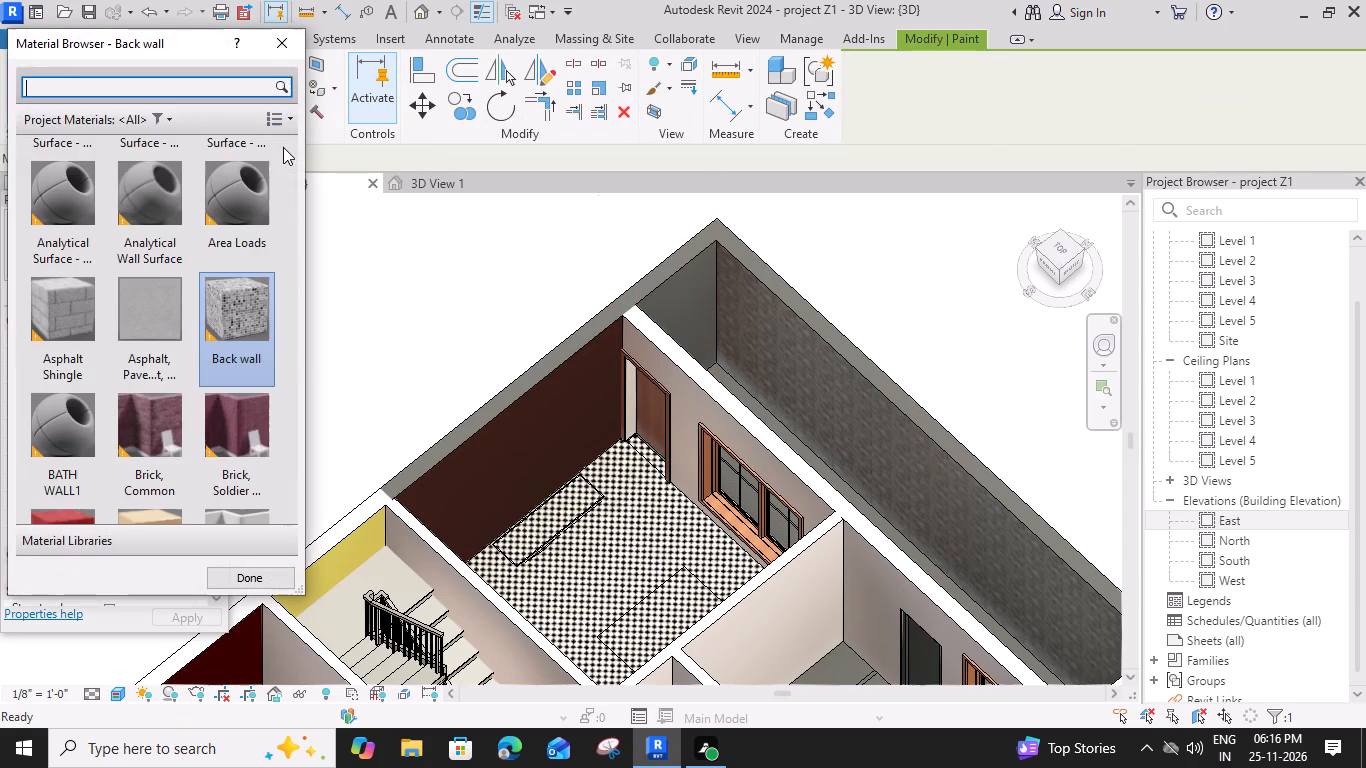
{"action": "scroll", "coordinate": [173, 440], "scroll_direction": "down", "scroll_amount": 5}
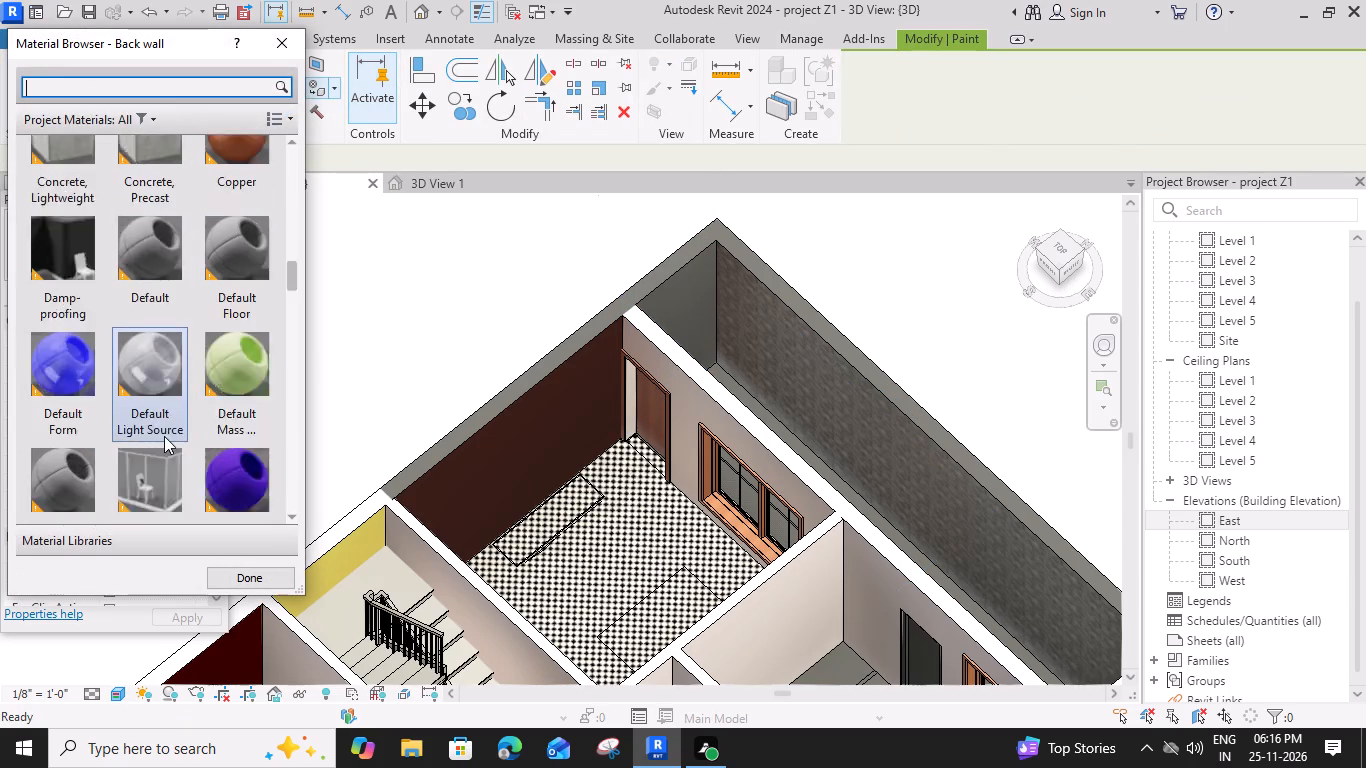
{"action": "scroll", "coordinate": [166, 437], "scroll_direction": "down", "scroll_amount": 14}
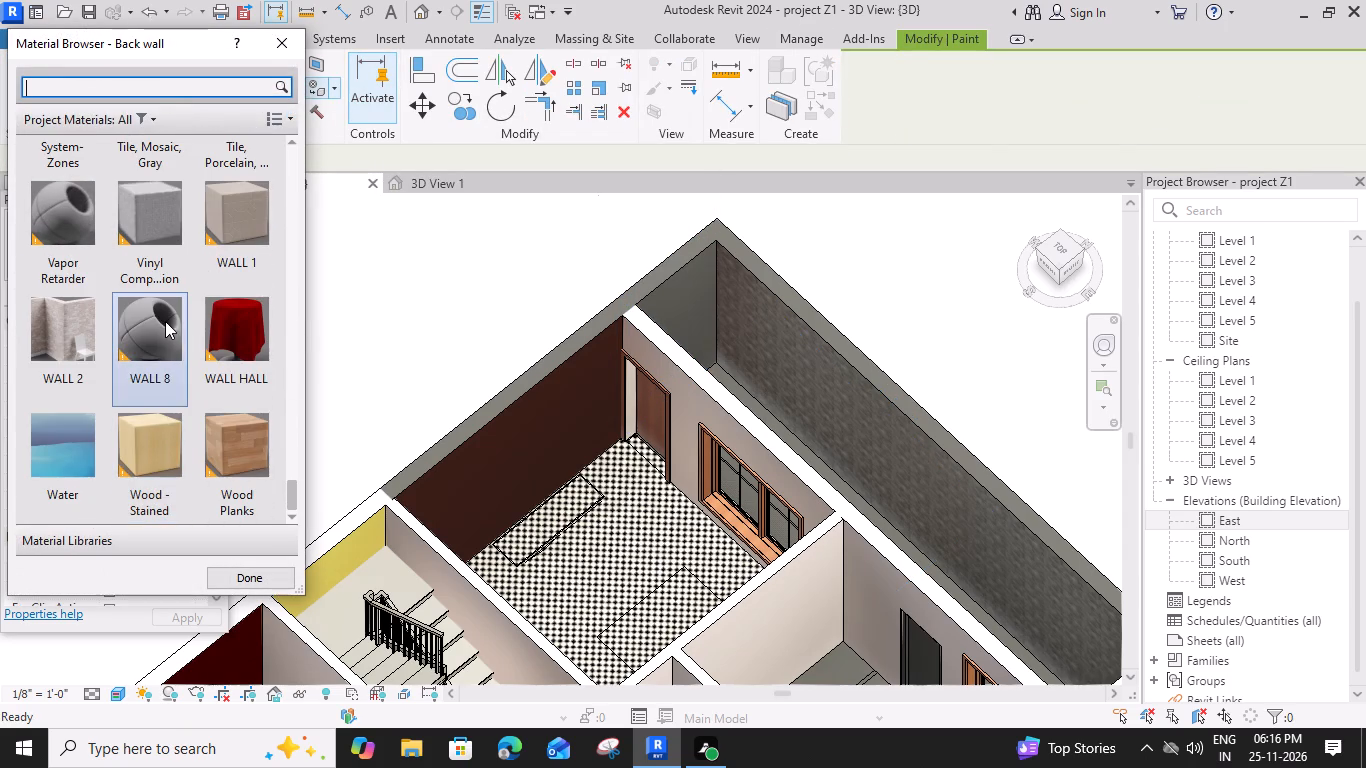
{"action": "left_click", "coordinate": [165, 321]}
{"action": "left_click", "coordinate": [694, 272]}
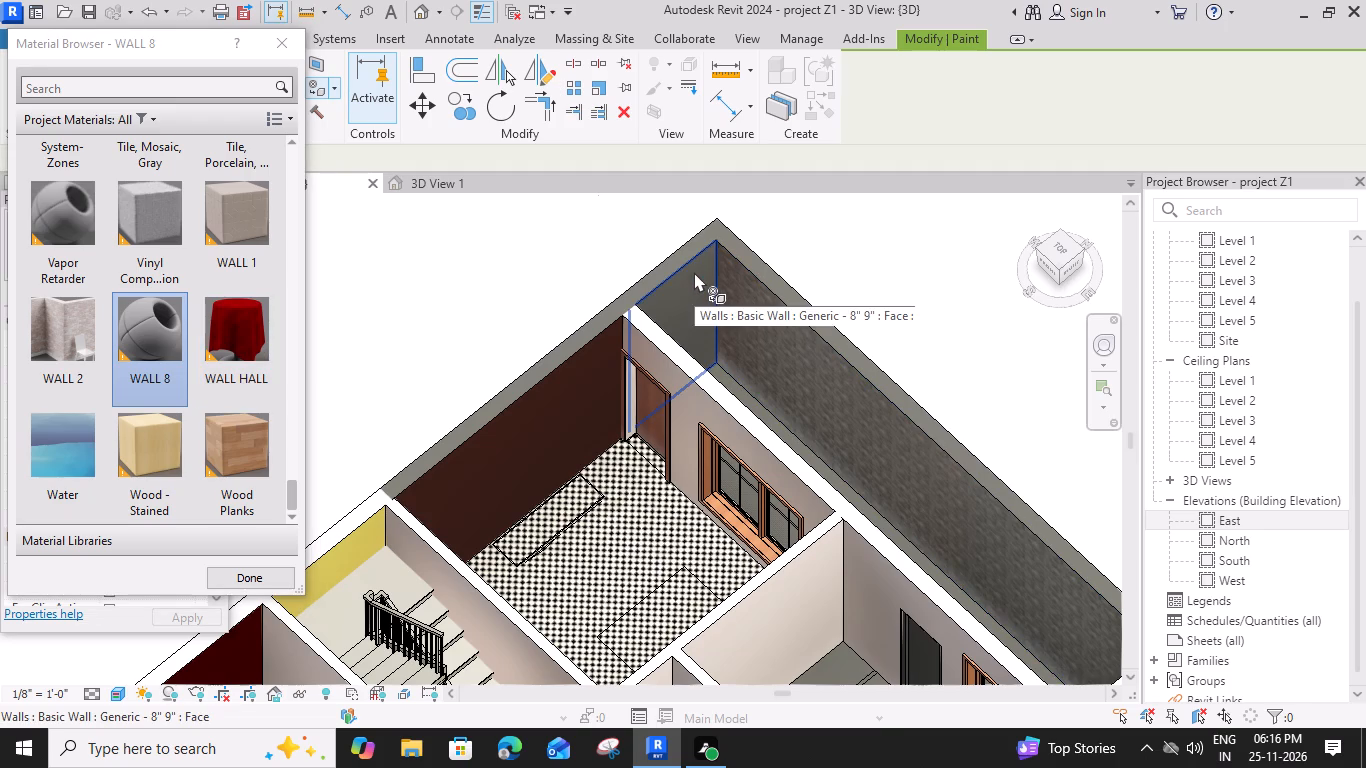
Paint the inner face of the rear strip's opposite end wall, on the kitchen side, with the WALL 8 material.
{"action": "scroll", "coordinate": [745, 358], "scroll_direction": "down", "scroll_amount": 4}
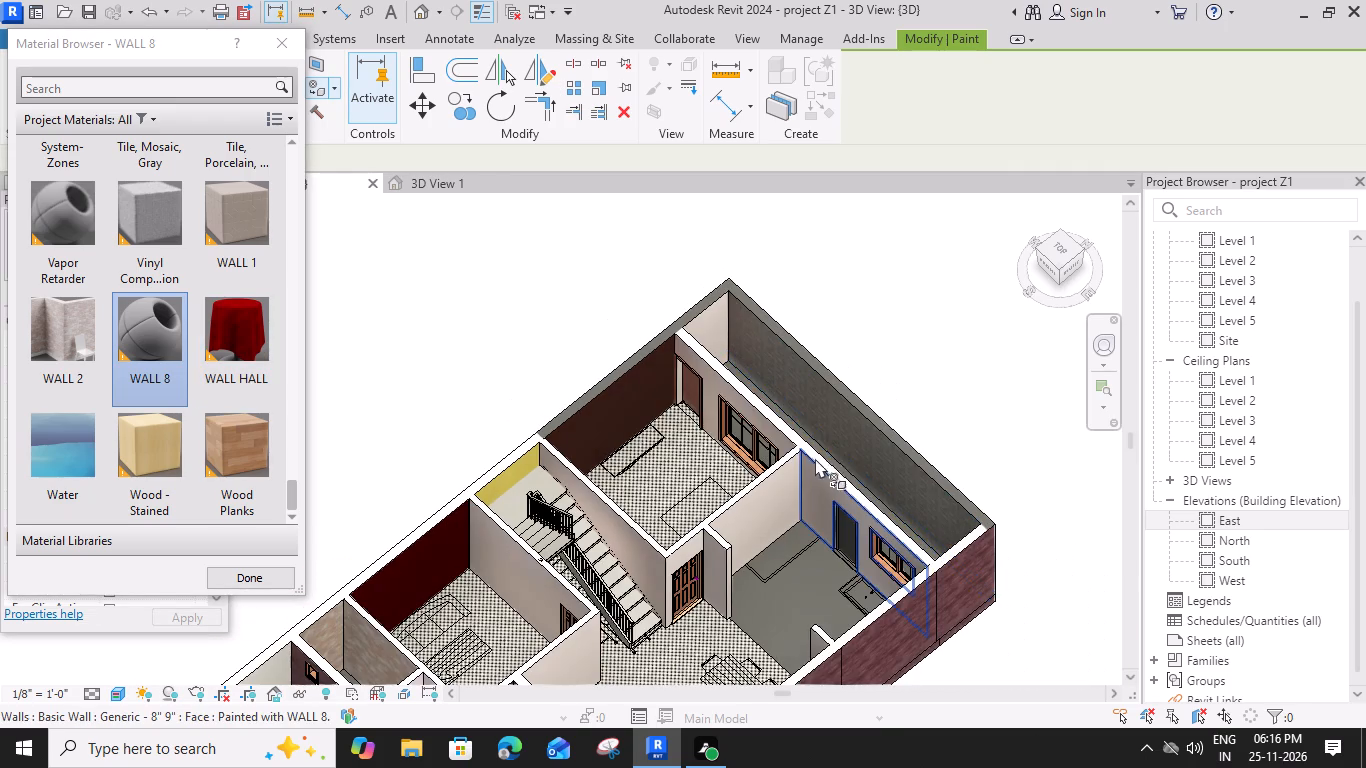
{"action": "middle_click_drag", "start_coordinate": [812, 454], "coordinate": [992, 367], "text": "shift"}
{"action": "scroll", "coordinate": [711, 365], "scroll_direction": "up", "scroll_amount": 4}
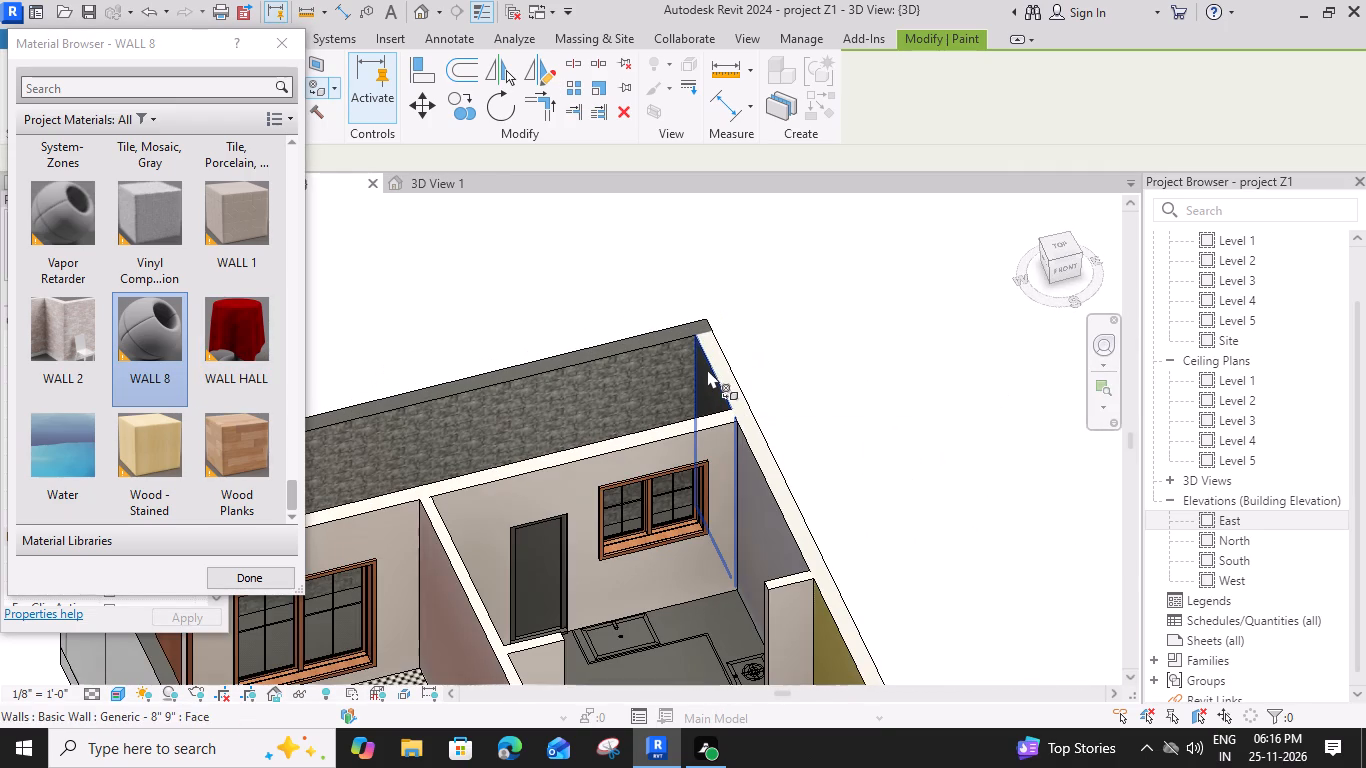
{"action": "left_click", "coordinate": [707, 369]}
Paint the strip-side face of the long wall separating the rooms from the rear strip with WALL 8.
{"action": "scroll", "coordinate": [707, 369], "scroll_direction": "down", "scroll_amount": 2}
{"action": "middle_click_drag", "start_coordinate": [606, 500], "coordinate": [840, 495], "text": "shift"}
{"action": "scroll", "coordinate": [840, 495], "scroll_direction": "down", "scroll_amount": 3}
{"action": "middle_click_drag", "start_coordinate": [887, 557], "coordinate": [950, 424]}
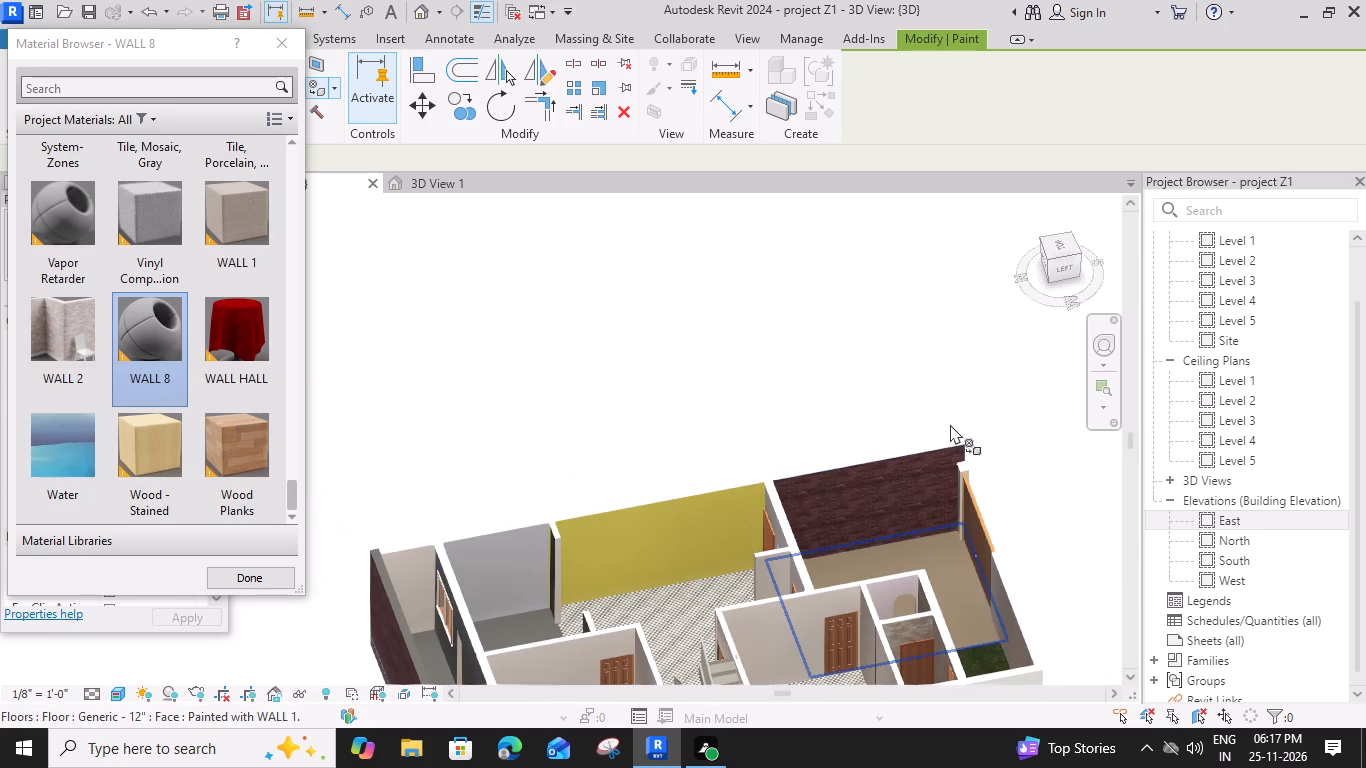
{"action": "middle_click_drag", "start_coordinate": [950, 424], "coordinate": [949, 414]}
{"action": "left_click", "coordinate": [531, 505]}
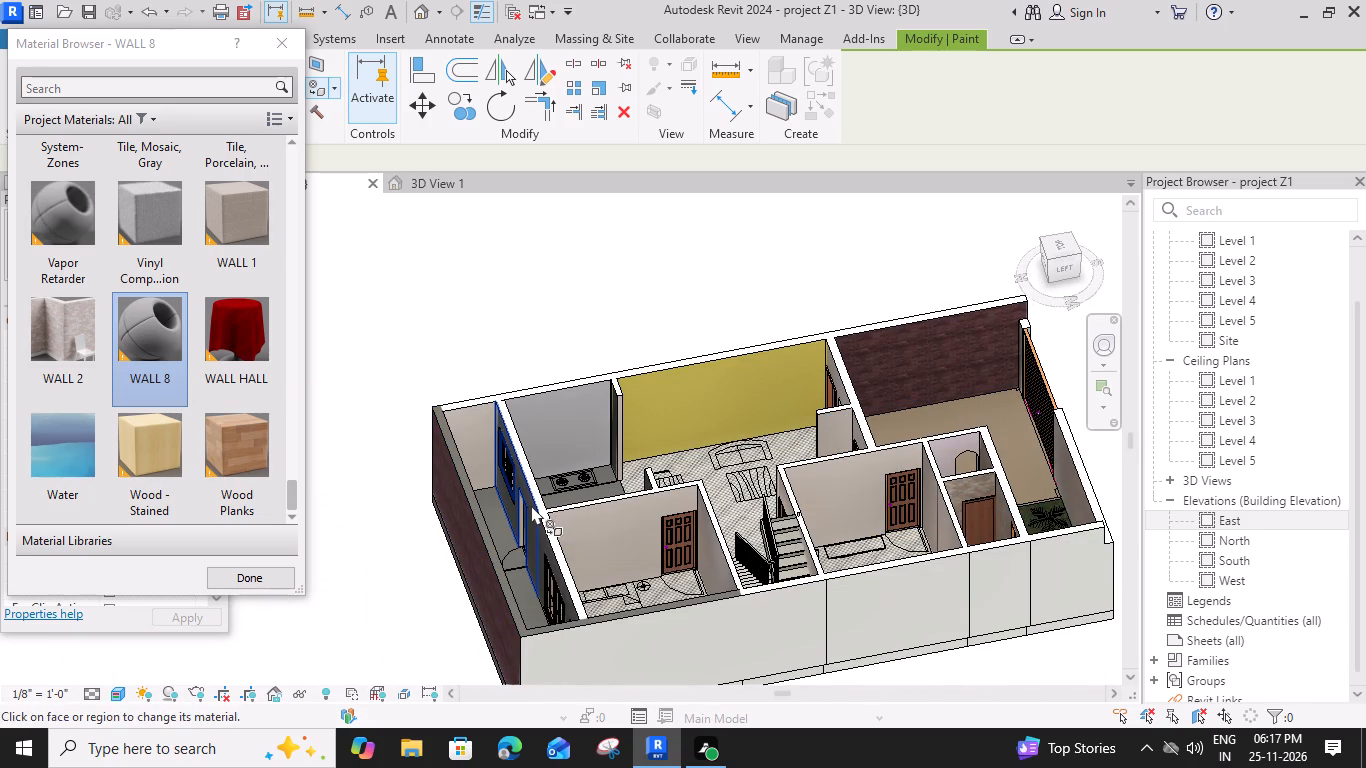
{"action": "left_click", "coordinate": [544, 535]}
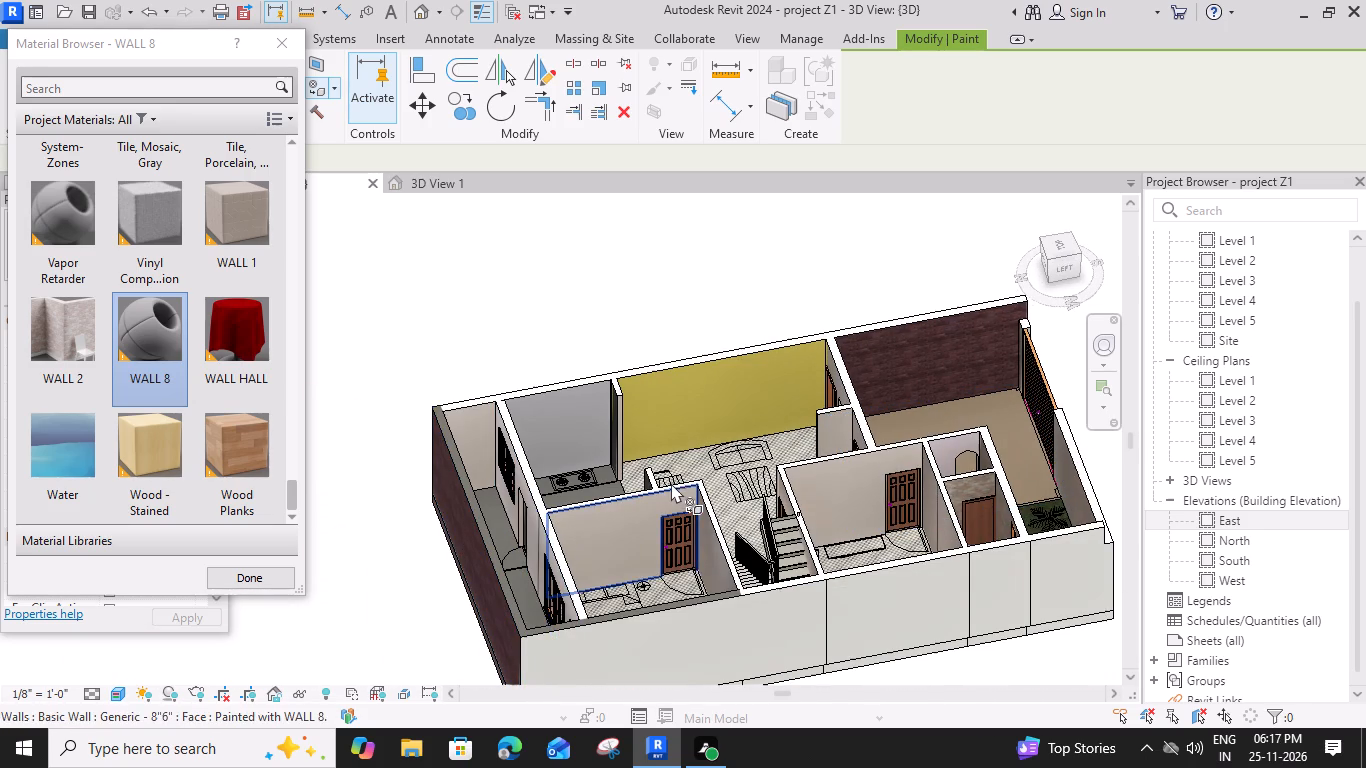
Paint the wall opening's top face above the kitchen's dark rear door with the WALL 8 material.
{"action": "scroll", "coordinate": [674, 475], "scroll_direction": "down", "scroll_amount": 2}
{"action": "middle_click_drag", "start_coordinate": [684, 496], "coordinate": [503, 510], "text": "shift"}
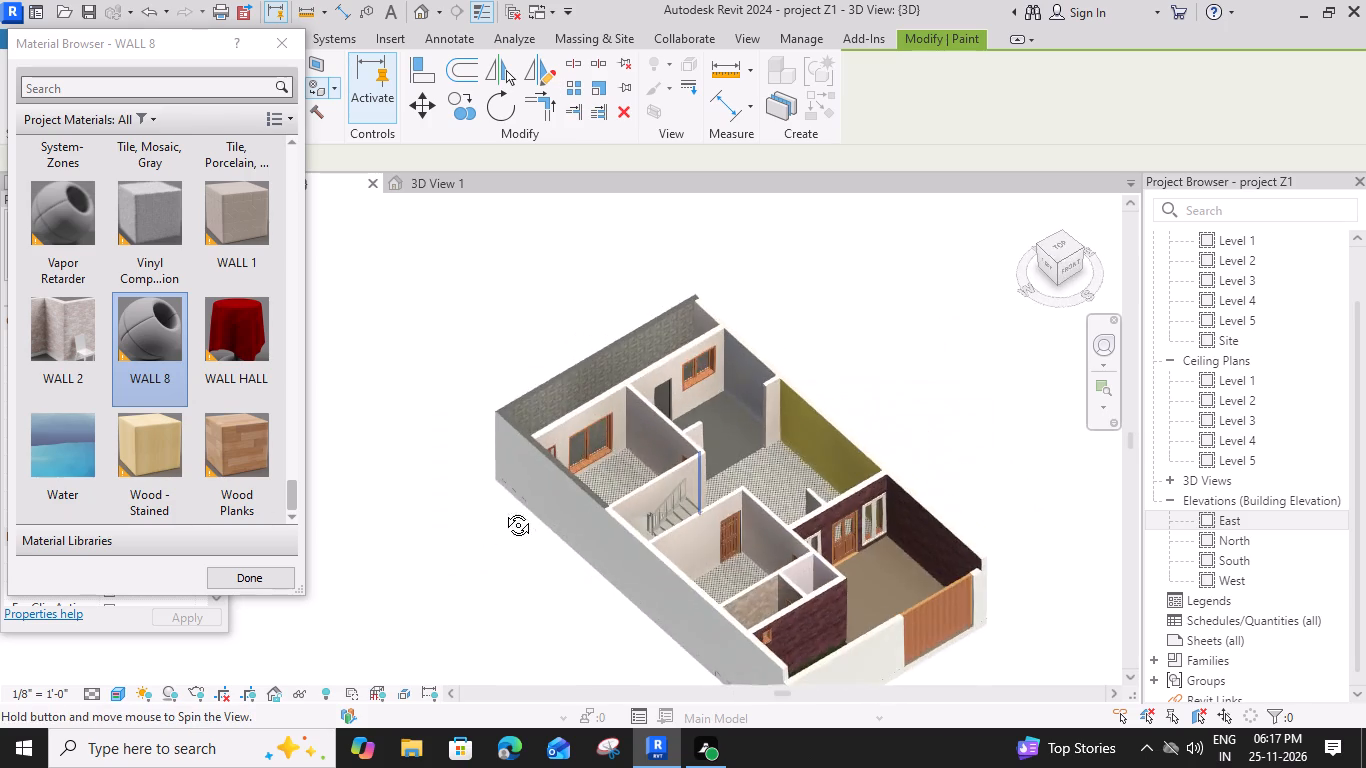
{"action": "middle_click_drag", "start_coordinate": [503, 510], "coordinate": [394, 535], "text": "shift"}
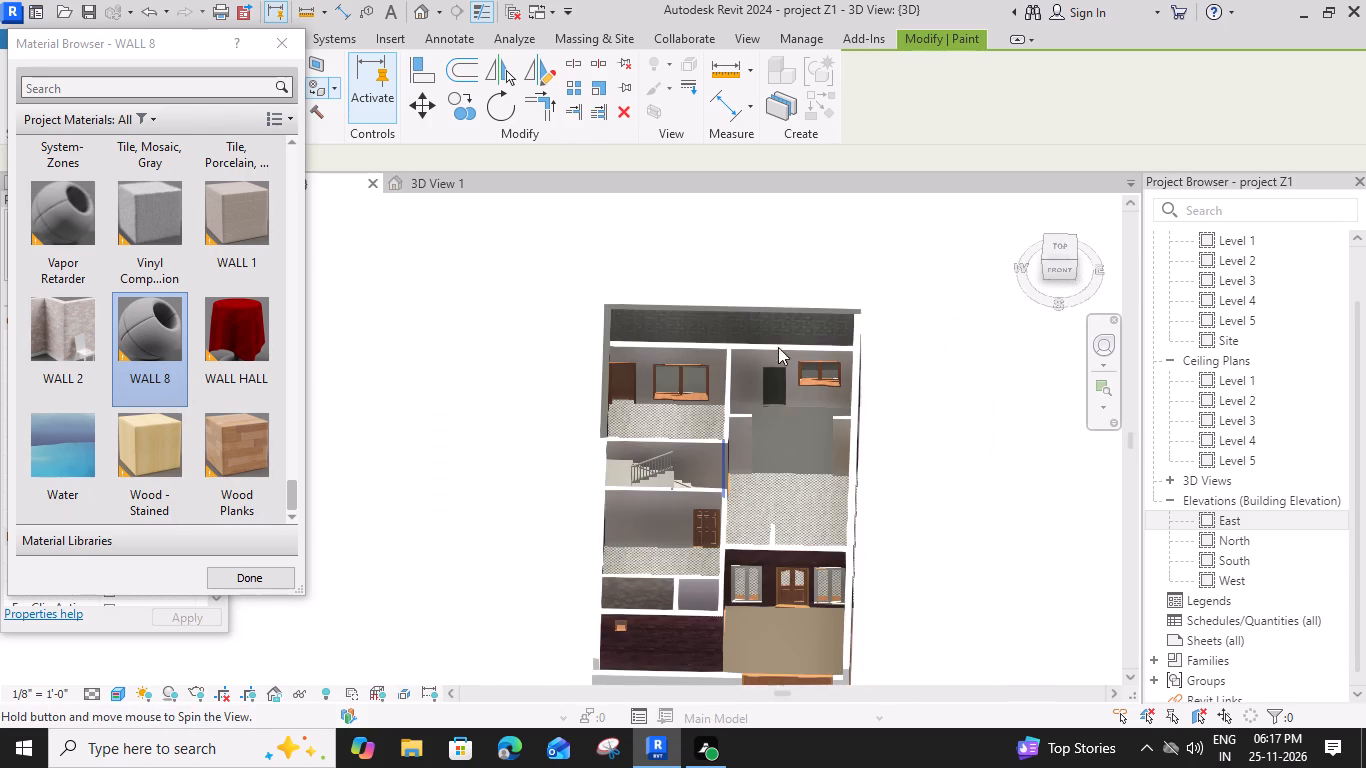
{"action": "scroll", "coordinate": [817, 354], "scroll_direction": "up", "scroll_amount": 8}
{"action": "scroll", "coordinate": [781, 472], "scroll_direction": "up", "scroll_amount": 10}
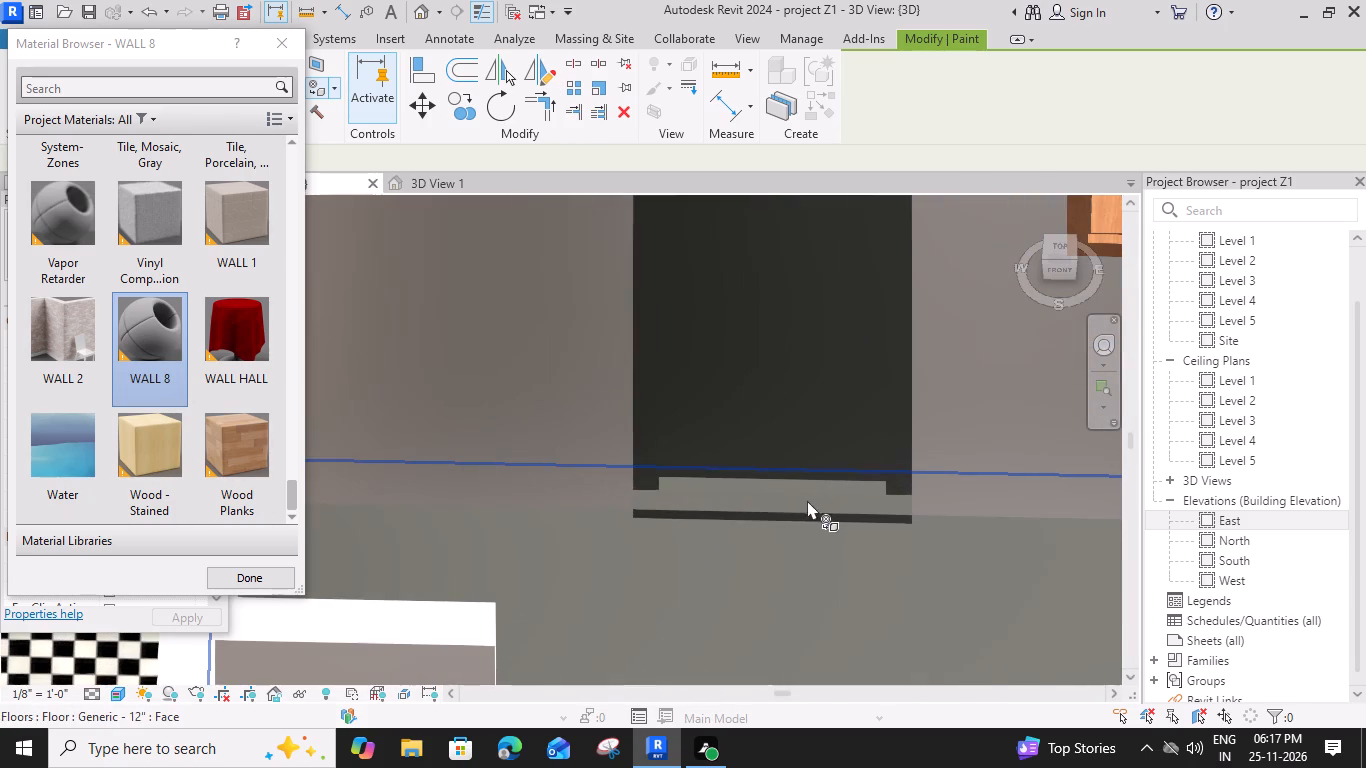
{"action": "scroll", "coordinate": [873, 501], "scroll_direction": "up", "scroll_amount": 5}
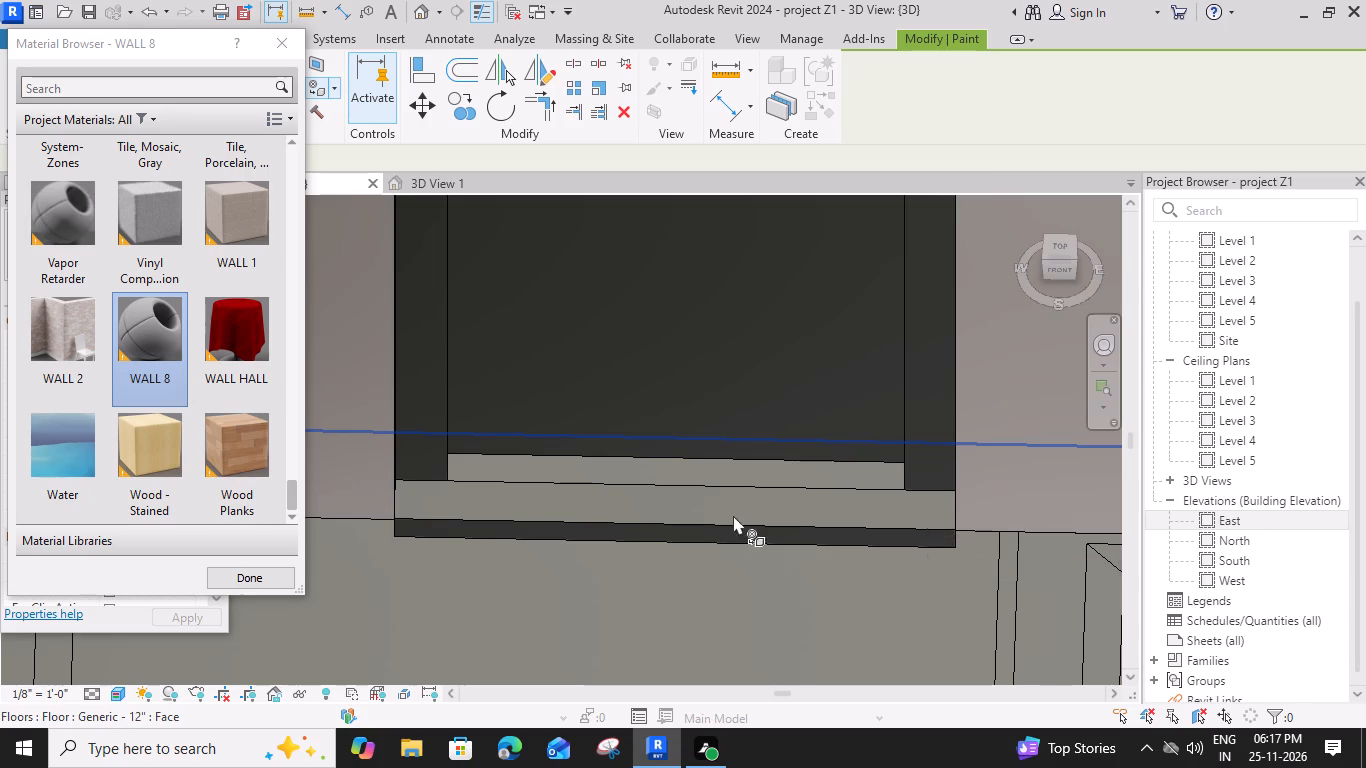
{"action": "scroll", "coordinate": [476, 469], "scroll_direction": "down", "scroll_amount": 10}
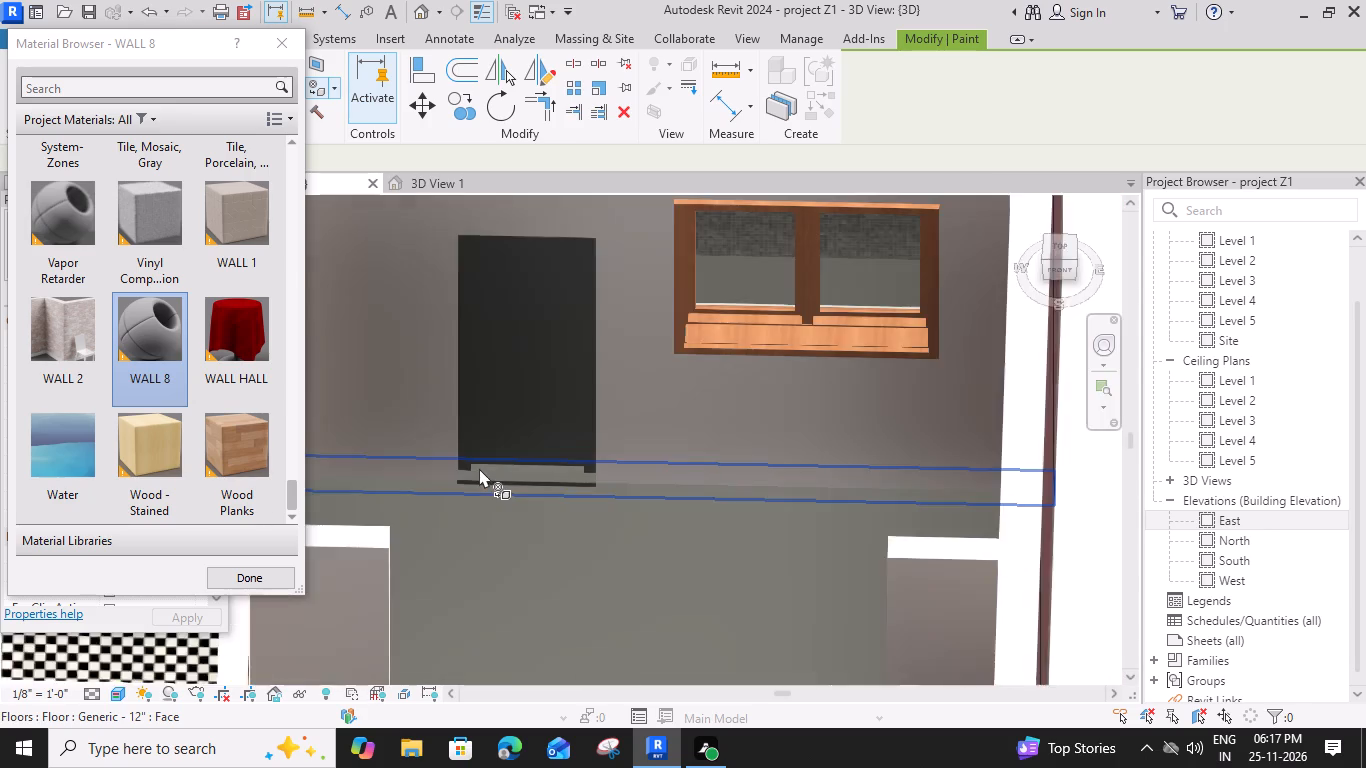
{"action": "scroll", "coordinate": [479, 468], "scroll_direction": "down", "scroll_amount": 4}
{"action": "middle_click_drag", "start_coordinate": [551, 395], "coordinate": [553, 309]}
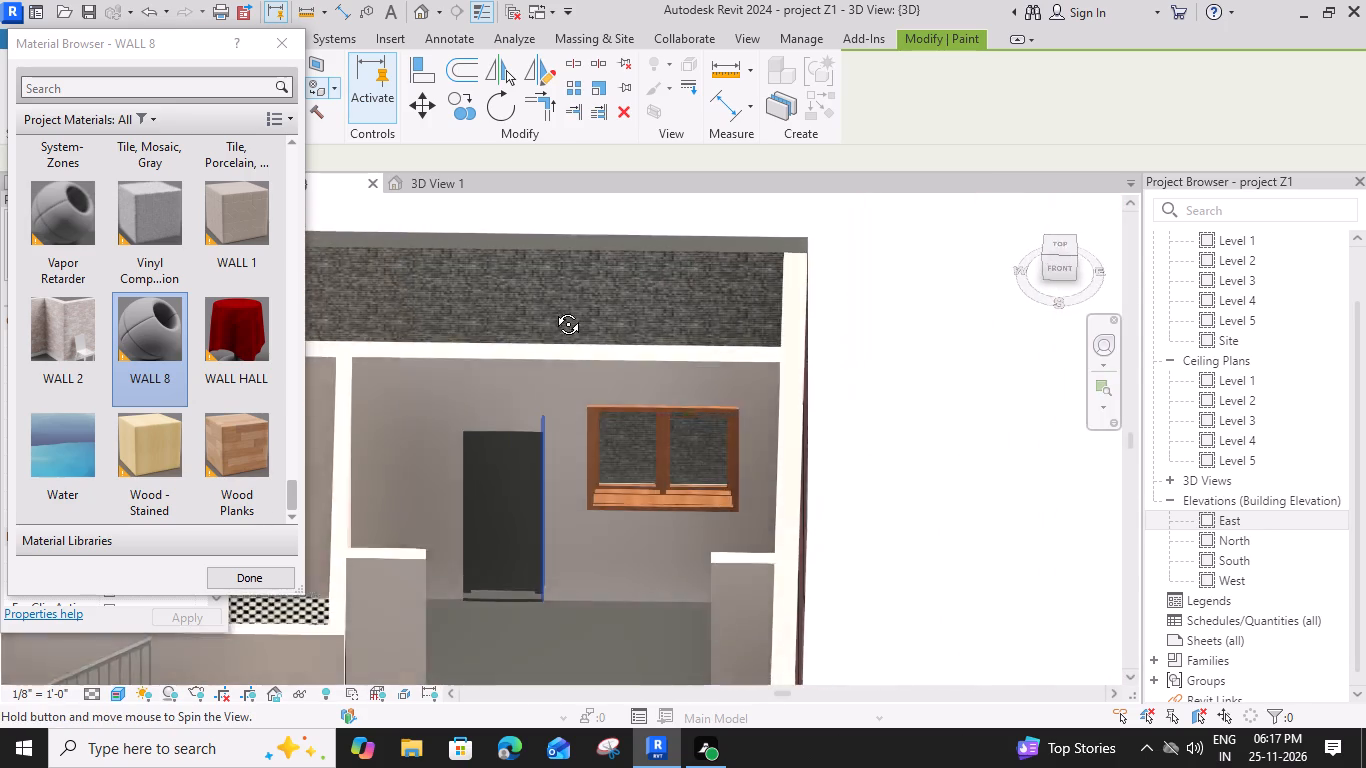
{"action": "middle_click_drag", "start_coordinate": [553, 309], "coordinate": [547, 279]}
{"action": "scroll", "coordinate": [538, 514], "scroll_direction": "up", "scroll_amount": 10}
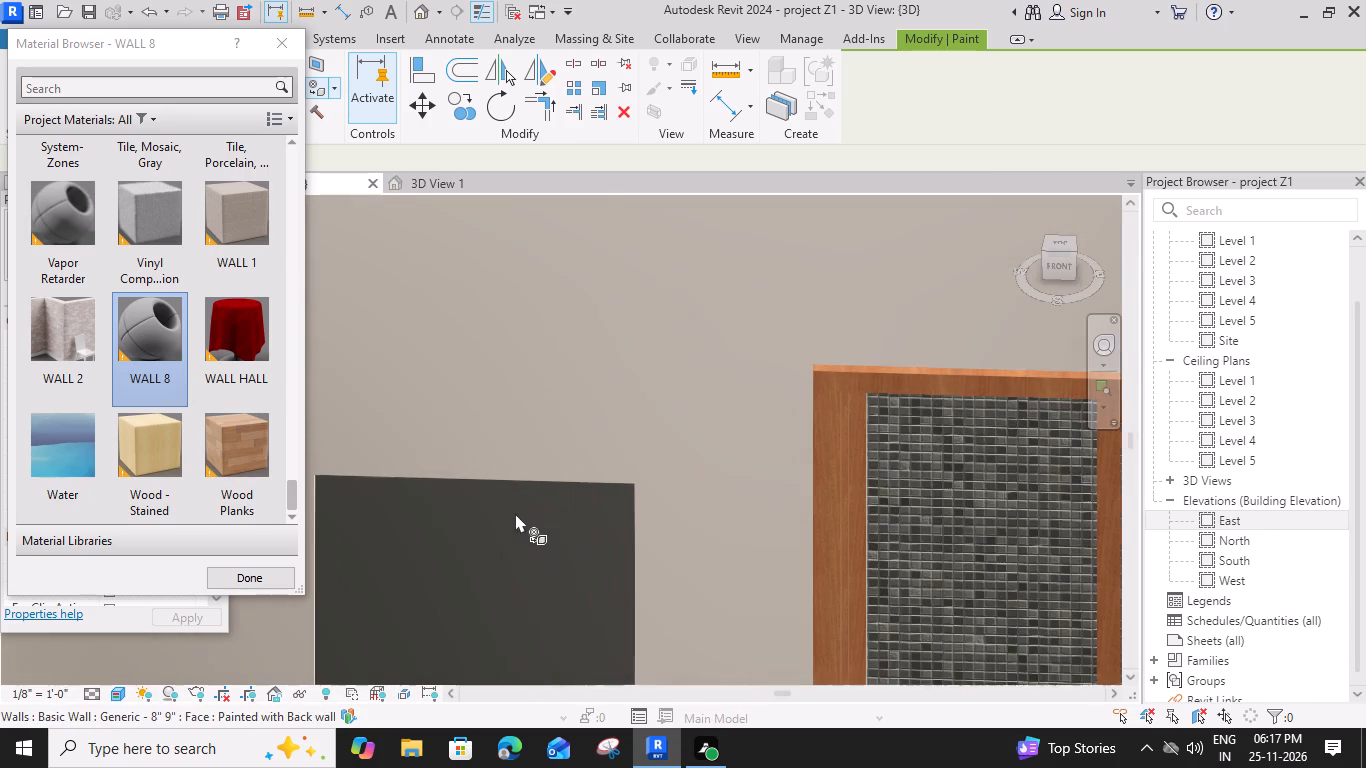
{"action": "left_click", "coordinate": [523, 478]}
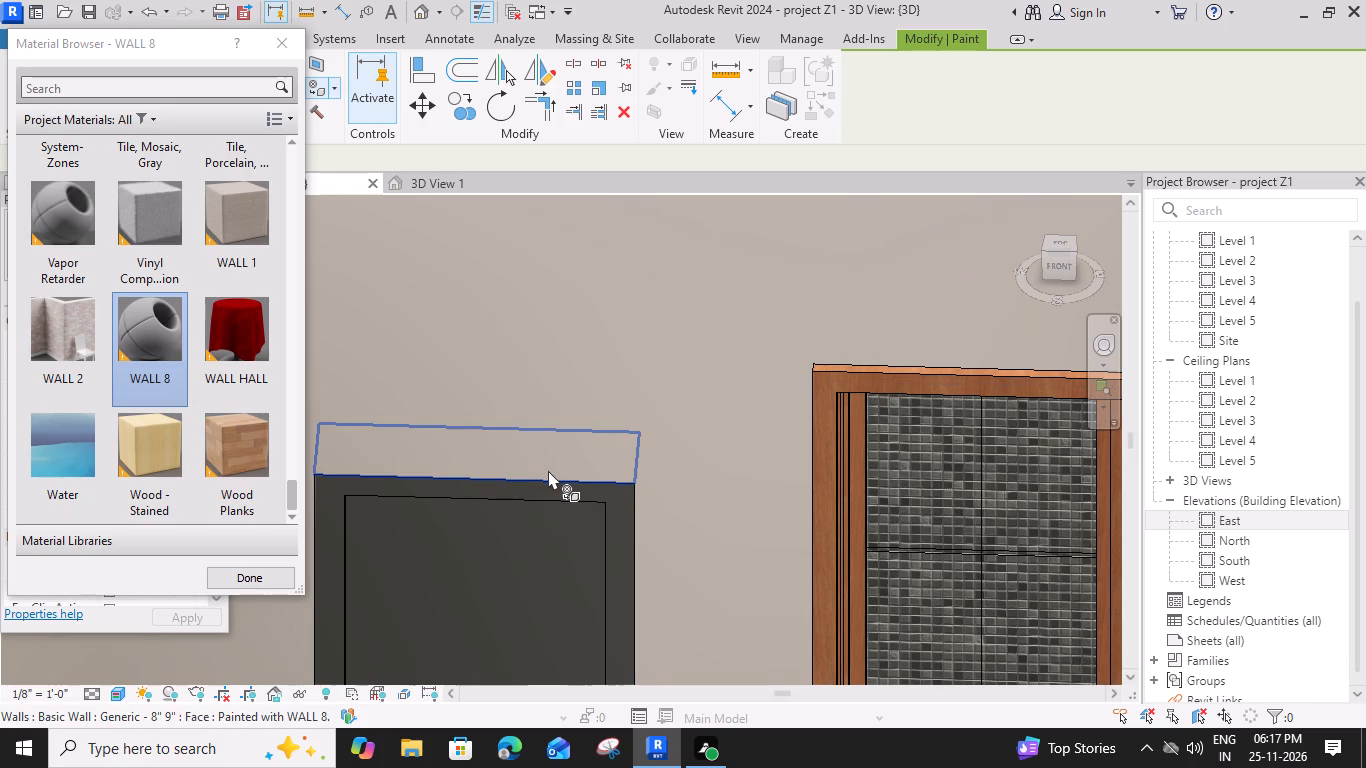
{"action": "left_click", "coordinate": [549, 480]}
Apply WALL 8 again to the top face of the wall opening above the kitchen's rear door.
{"action": "scroll", "coordinate": [591, 540], "scroll_direction": "down", "scroll_amount": 5}
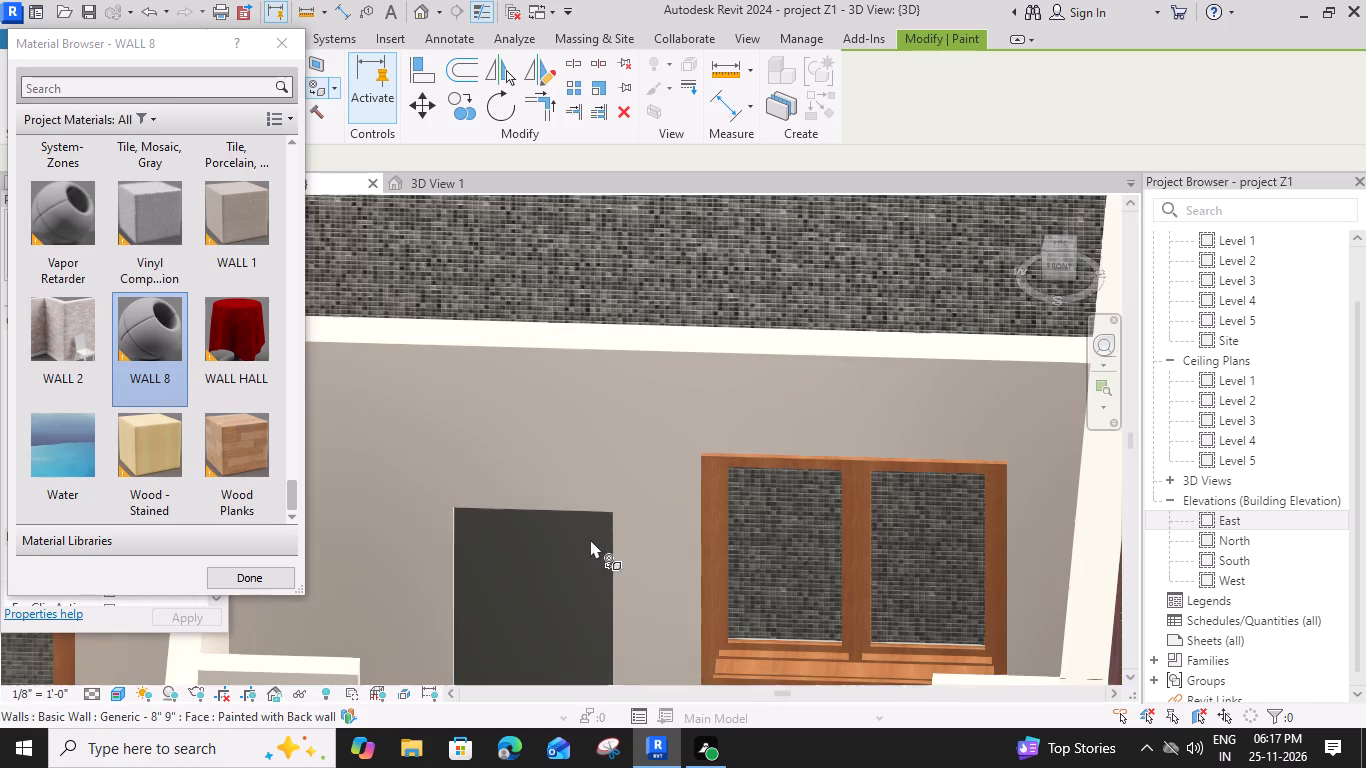
{"action": "middle_click_drag", "start_coordinate": [594, 545], "coordinate": [573, 476], "text": "shift"}
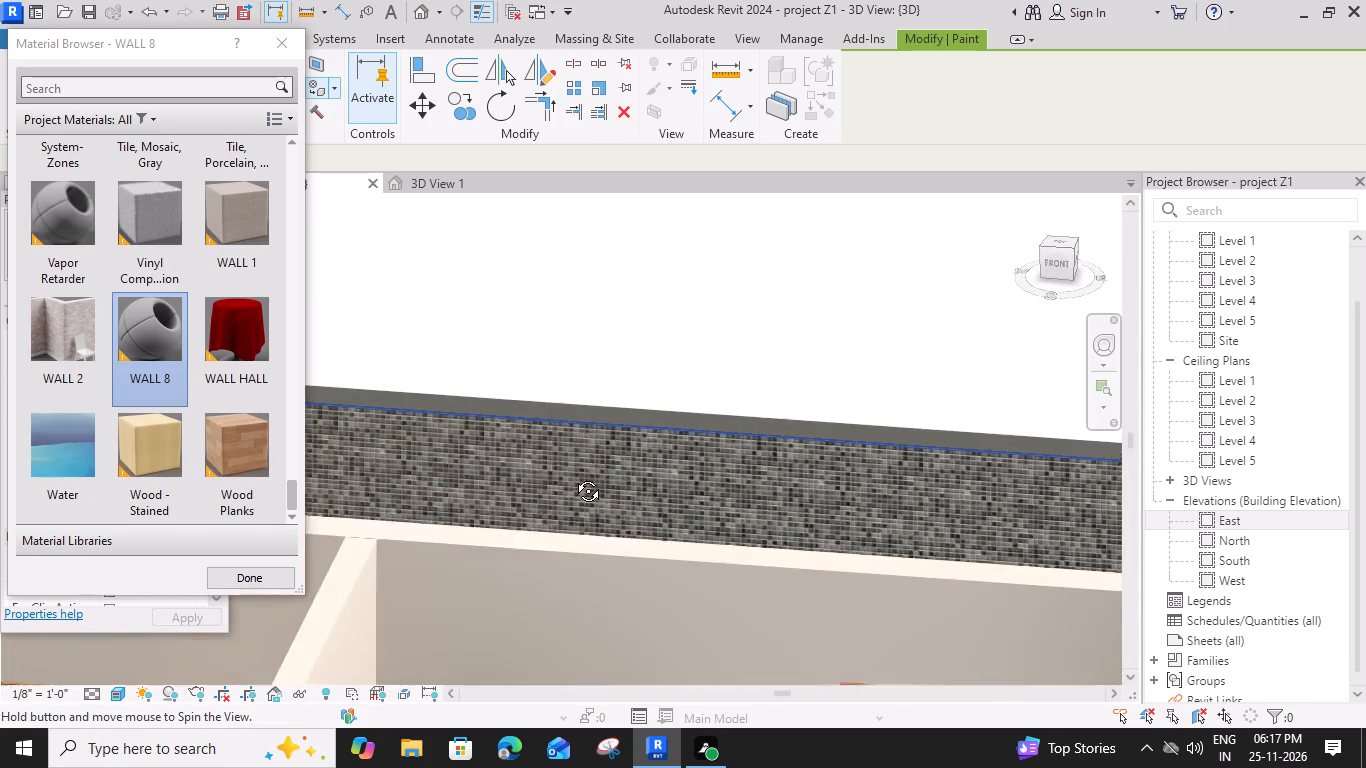
{"action": "middle_click_drag", "start_coordinate": [573, 476], "coordinate": [573, 474], "text": "shift"}
{"action": "middle_click_drag", "start_coordinate": [593, 538], "coordinate": [563, 283]}
{"action": "middle_click_drag", "start_coordinate": [600, 511], "coordinate": [593, 462]}
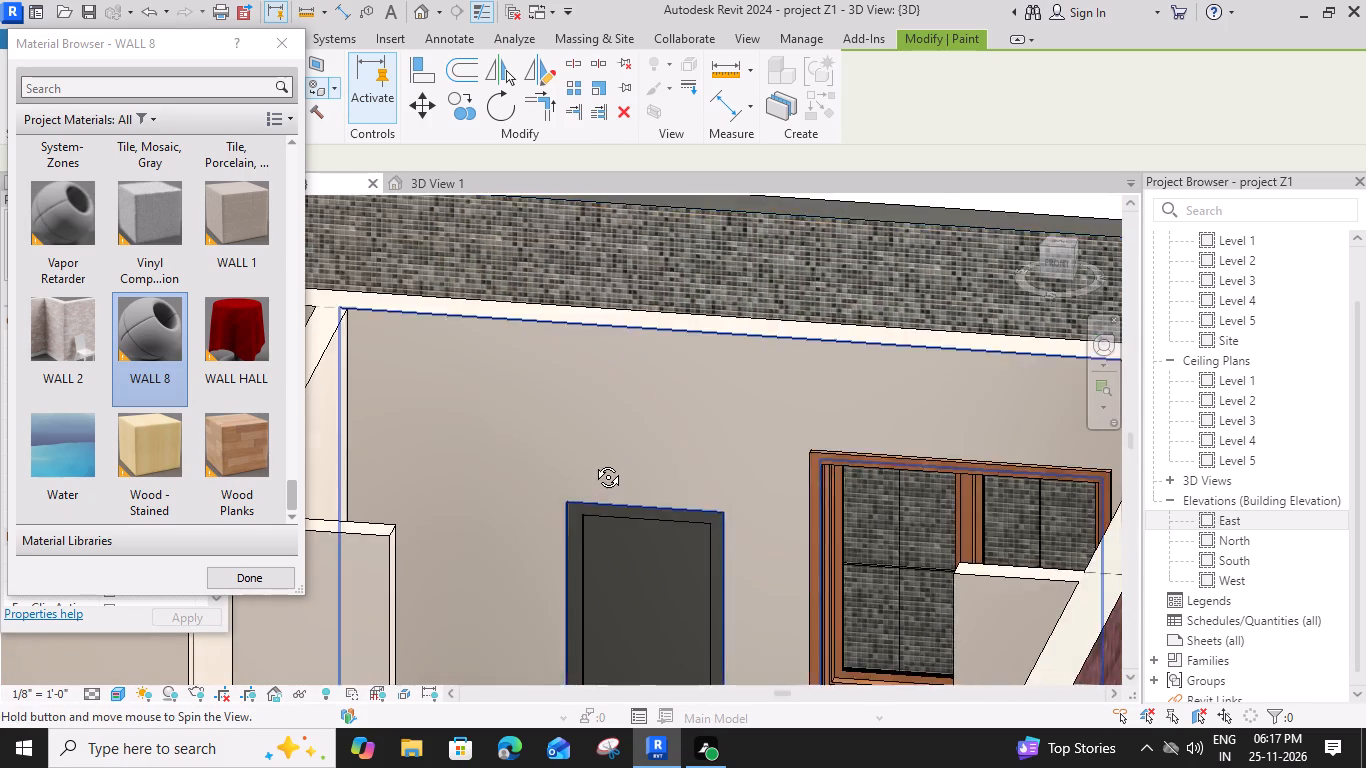
{"action": "middle_click_drag", "start_coordinate": [593, 462], "coordinate": [592, 453]}
{"action": "middle_click_drag", "start_coordinate": [594, 535], "coordinate": [568, 348]}
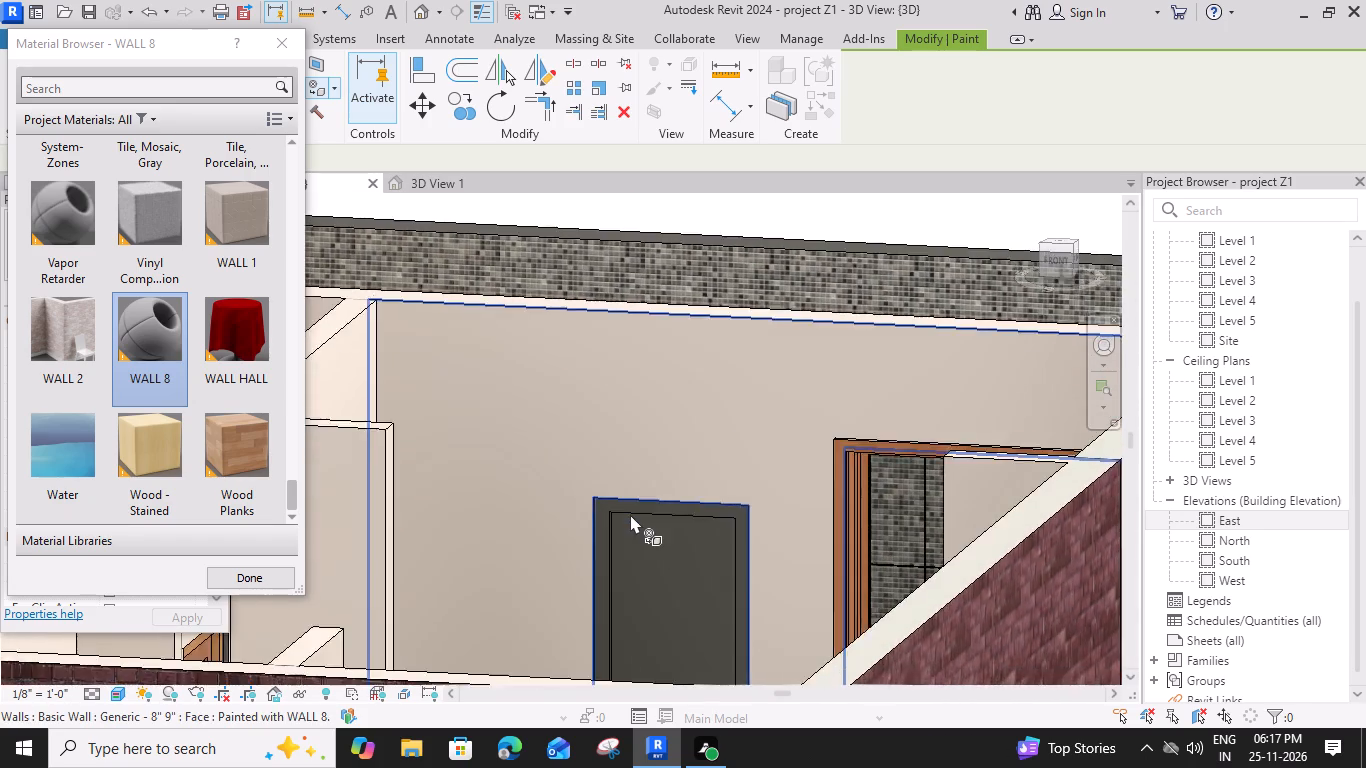
{"action": "scroll", "coordinate": [630, 514], "scroll_direction": "up", "scroll_amount": 10}
{"action": "left_click", "coordinate": [666, 481]}
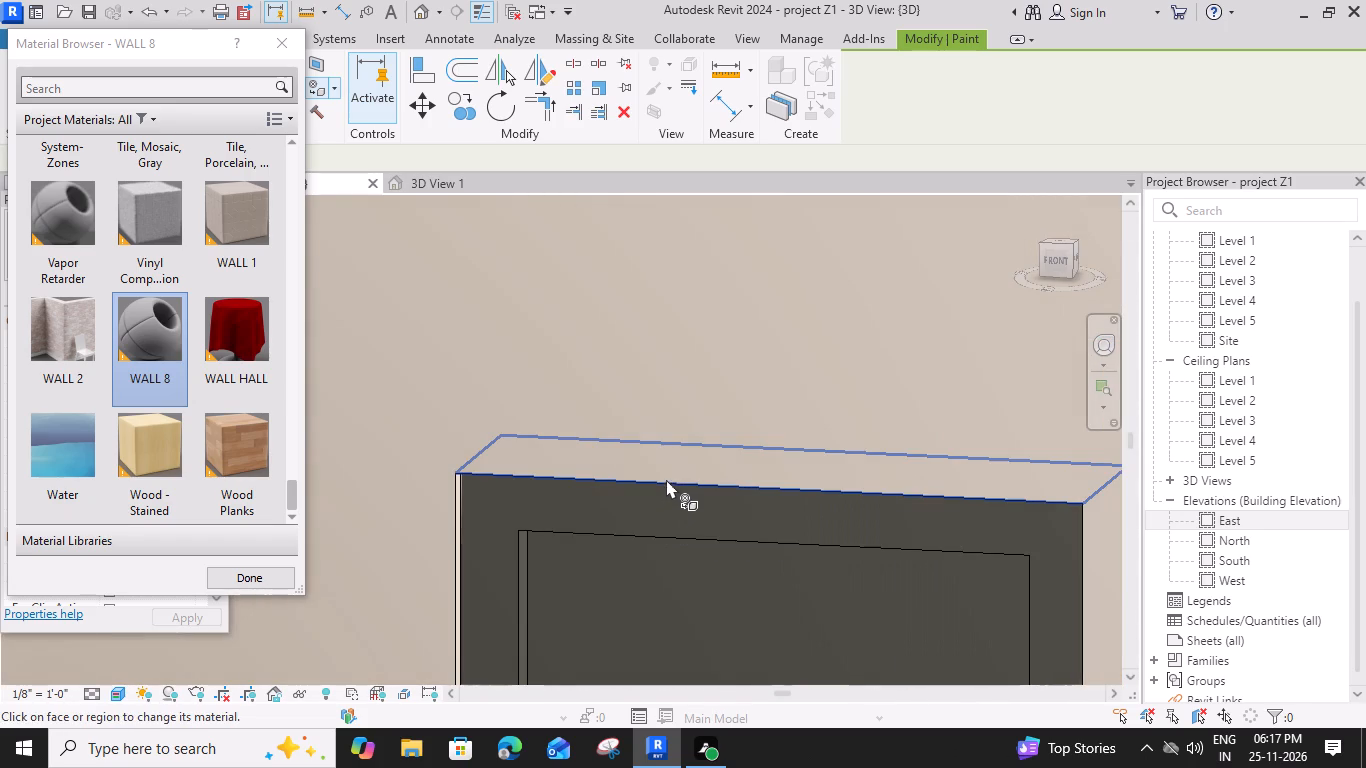
{"action": "left_click", "coordinate": [666, 471]}
Examine the kitchen, the rear strip and the adjoining rooms from several angles and from above for wall finishes.
{"action": "scroll", "coordinate": [665, 544], "scroll_direction": "down", "scroll_amount": 10}
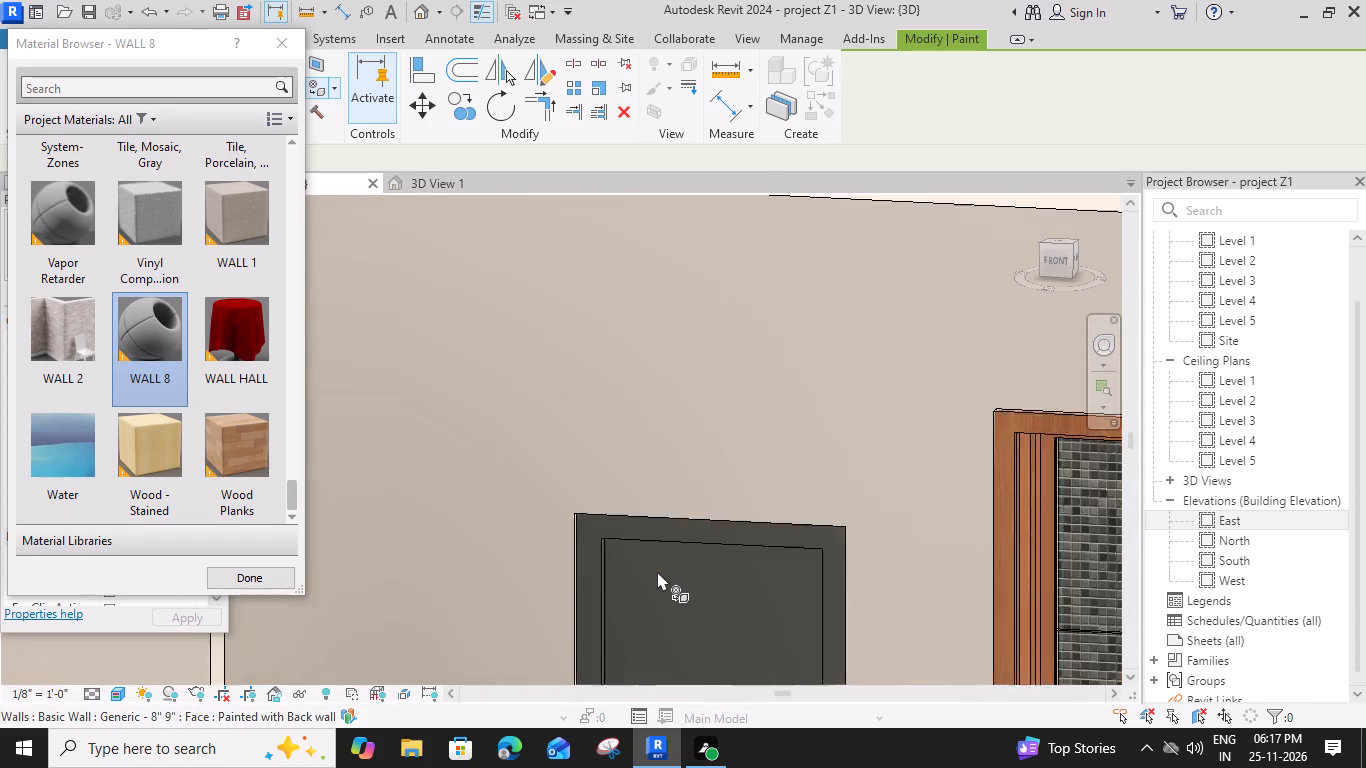
{"action": "middle_click_drag", "start_coordinate": [657, 564], "coordinate": [718, 661], "text": "shift"}
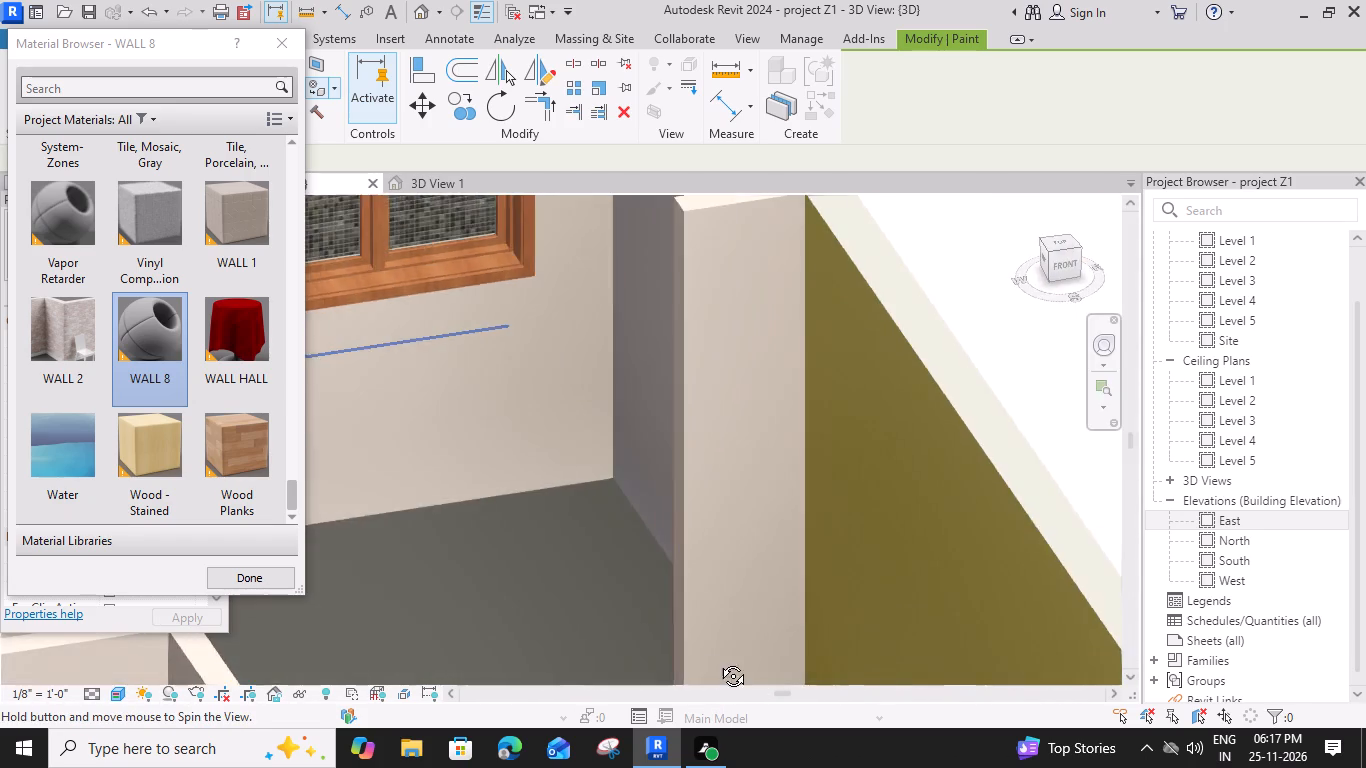
{"action": "middle_click_drag", "start_coordinate": [718, 661], "coordinate": [645, 661], "text": "shift"}
{"action": "scroll", "coordinate": [646, 556], "scroll_direction": "down", "scroll_amount": 5}
{"action": "middle_click_drag", "start_coordinate": [645, 529], "coordinate": [621, 660], "text": "shift"}
{"action": "scroll", "coordinate": [641, 500], "scroll_direction": "down", "scroll_amount": 6}
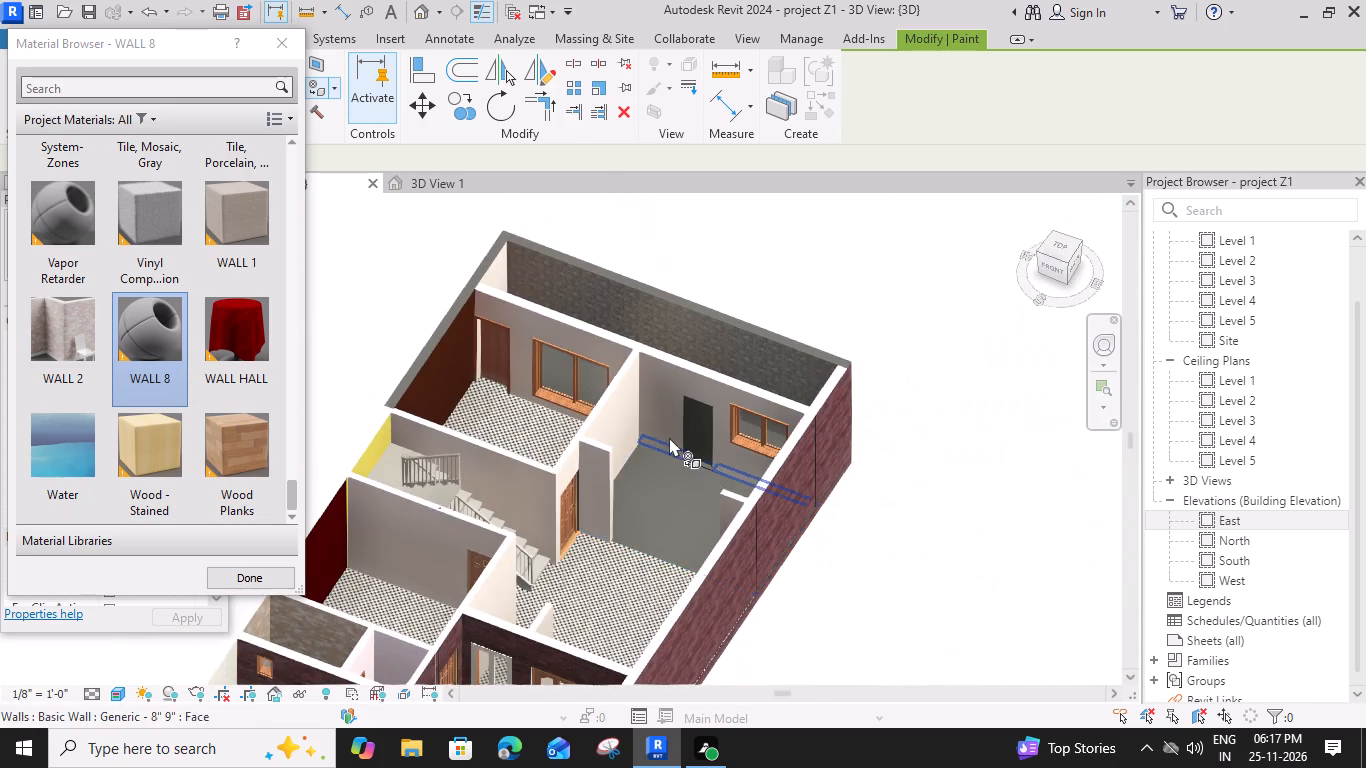
{"action": "middle_click_drag", "start_coordinate": [669, 449], "coordinate": [506, 612], "text": "shift"}
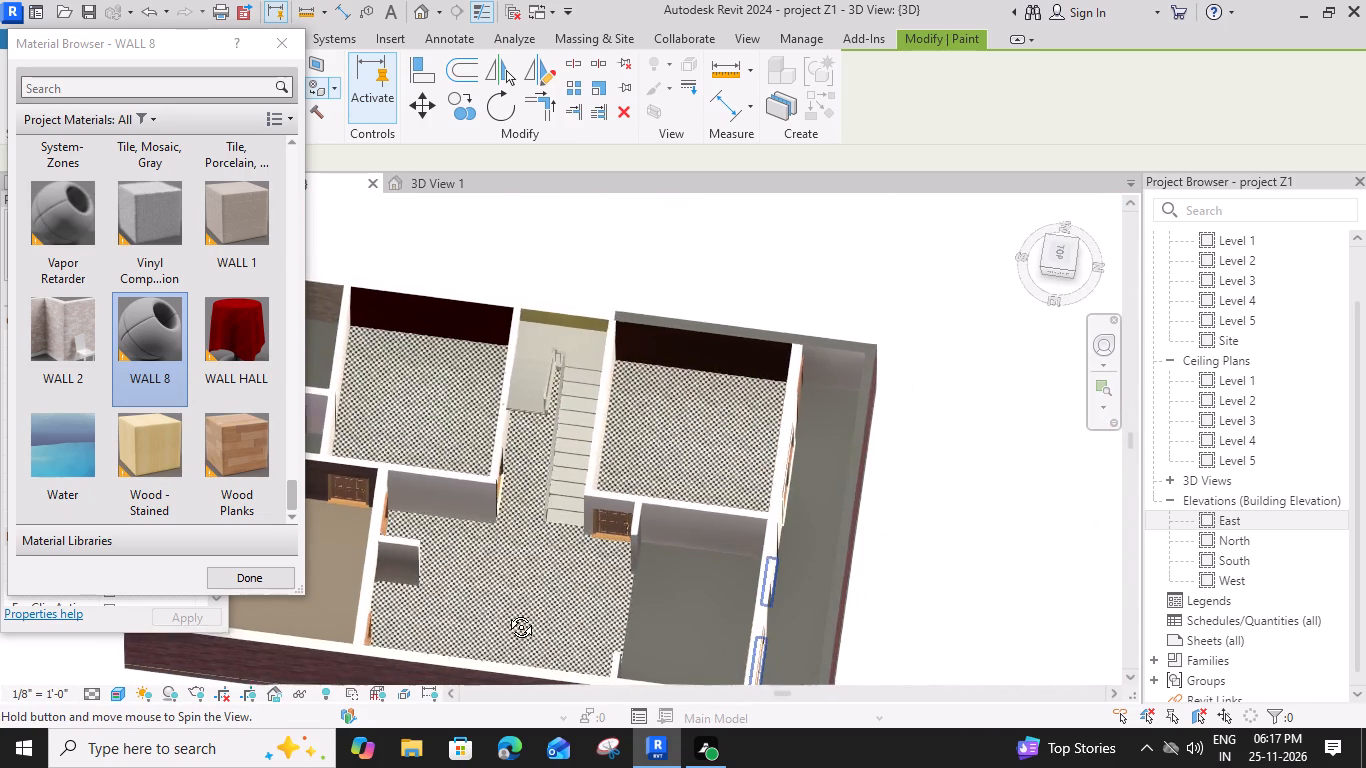
{"action": "middle_click_drag", "start_coordinate": [506, 612], "coordinate": [692, 432], "text": "shift"}
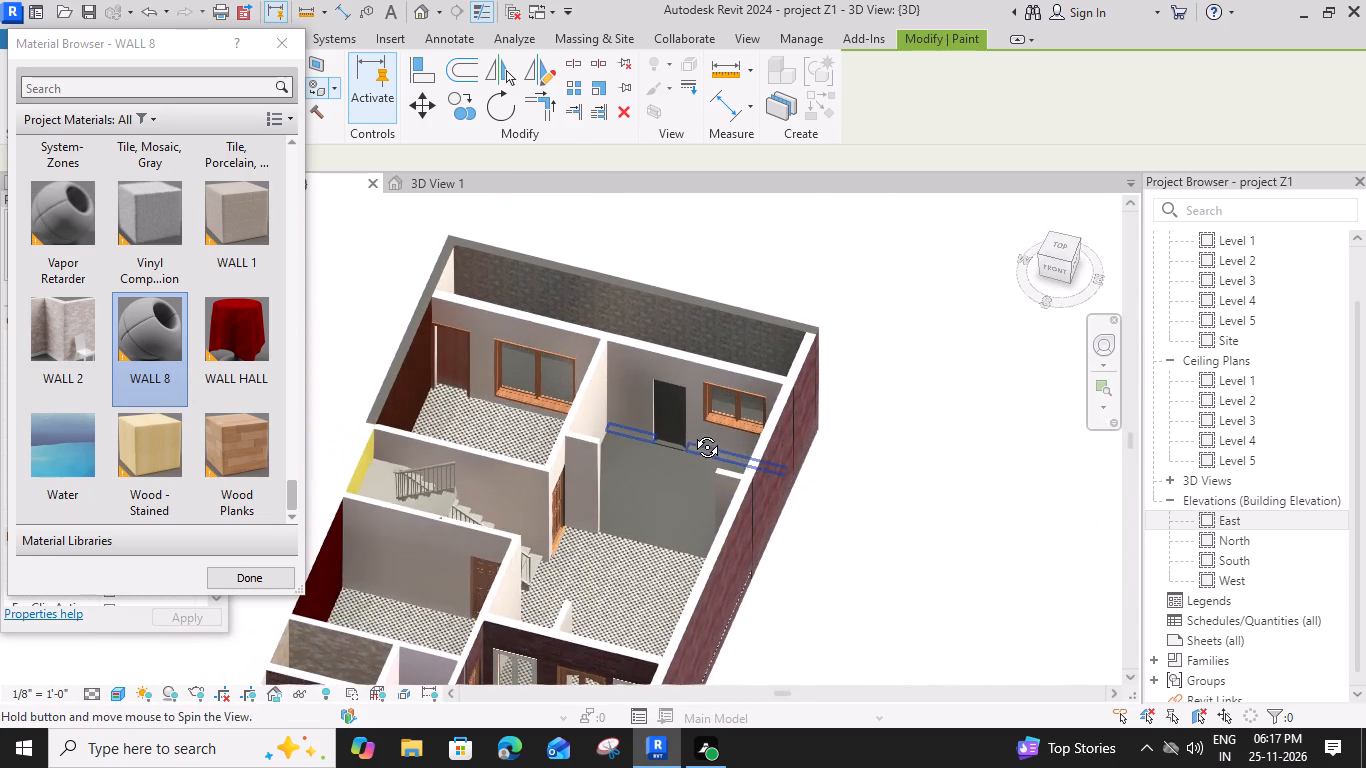
{"action": "middle_click_drag", "start_coordinate": [692, 432], "coordinate": [692, 431], "text": "shift"}
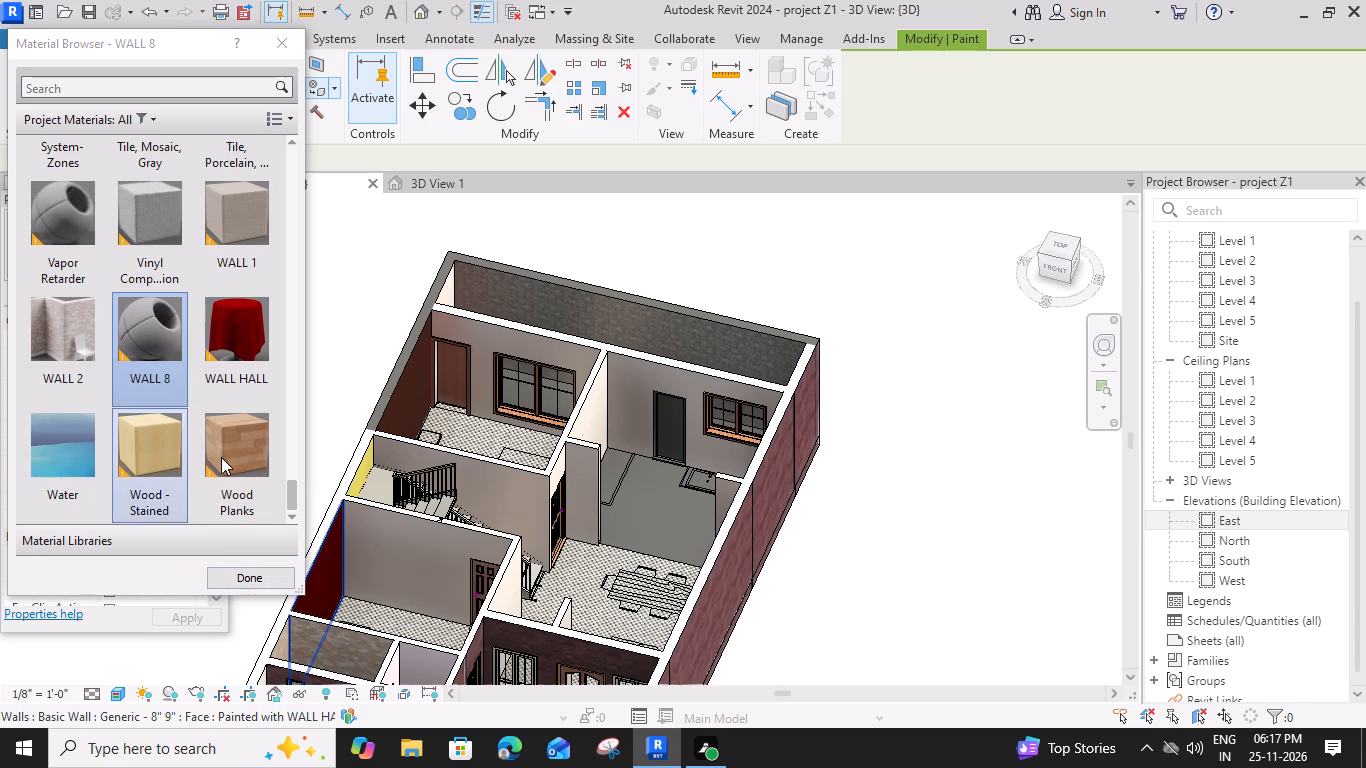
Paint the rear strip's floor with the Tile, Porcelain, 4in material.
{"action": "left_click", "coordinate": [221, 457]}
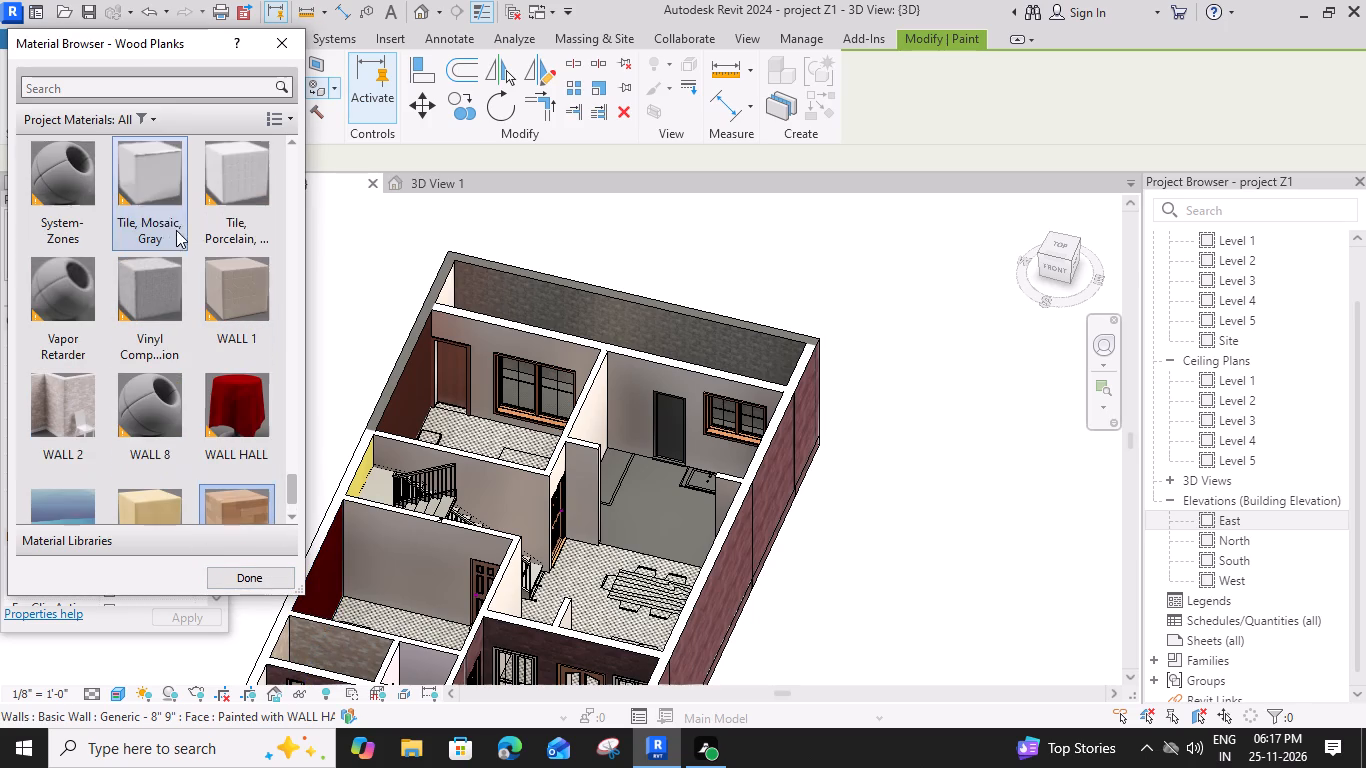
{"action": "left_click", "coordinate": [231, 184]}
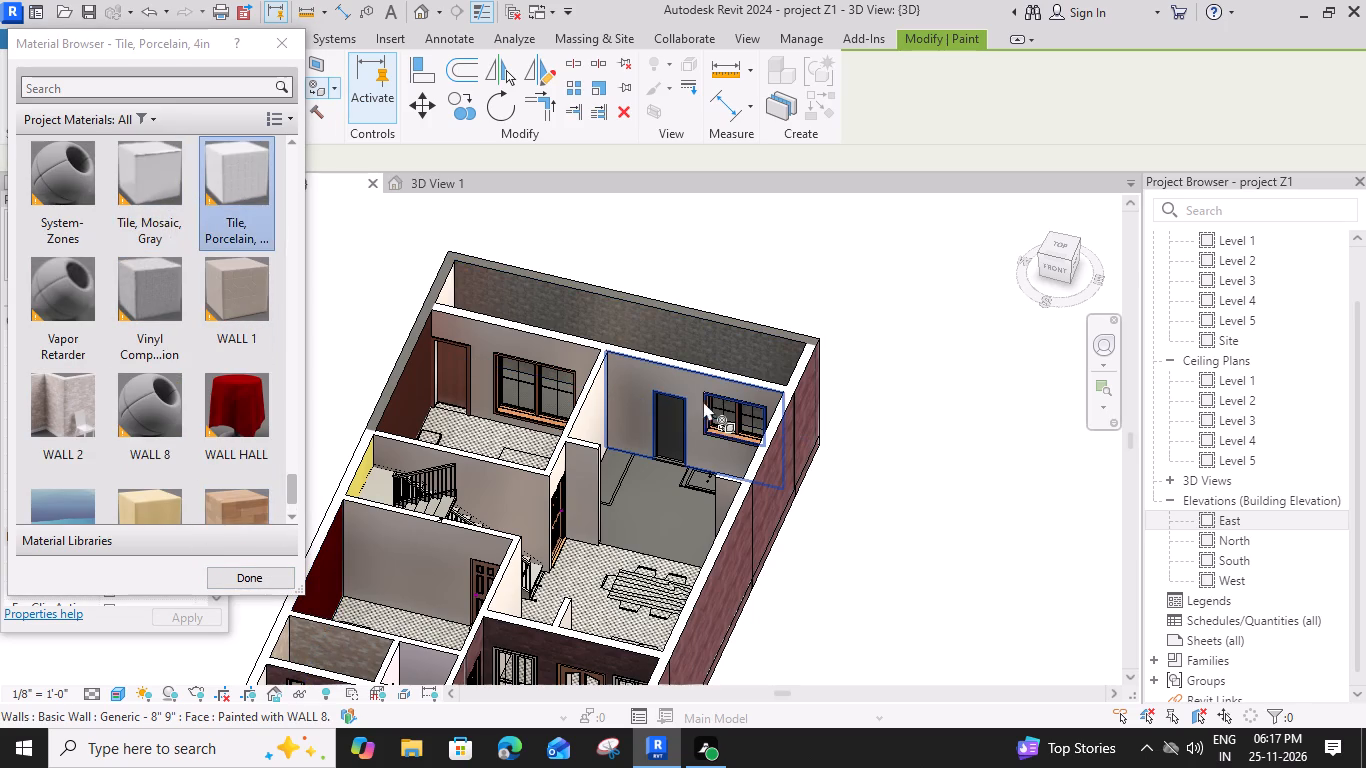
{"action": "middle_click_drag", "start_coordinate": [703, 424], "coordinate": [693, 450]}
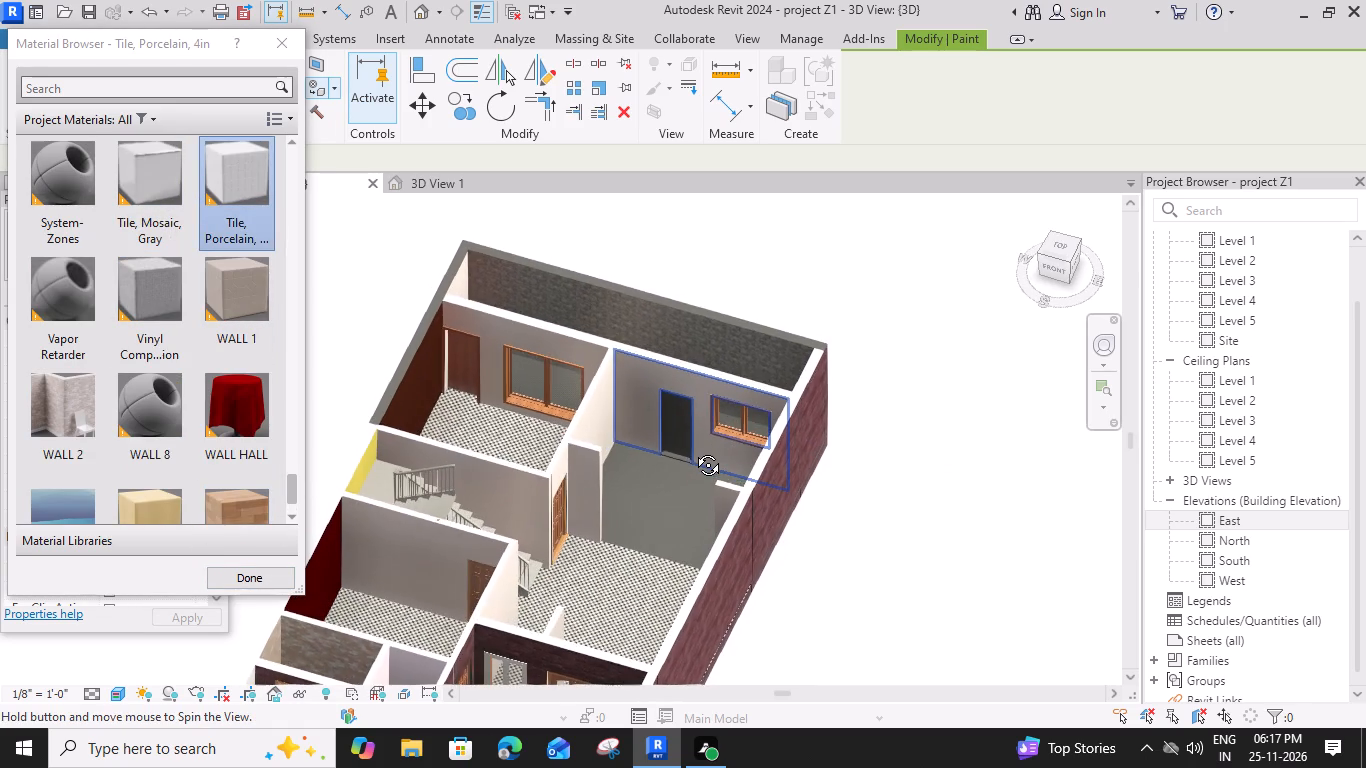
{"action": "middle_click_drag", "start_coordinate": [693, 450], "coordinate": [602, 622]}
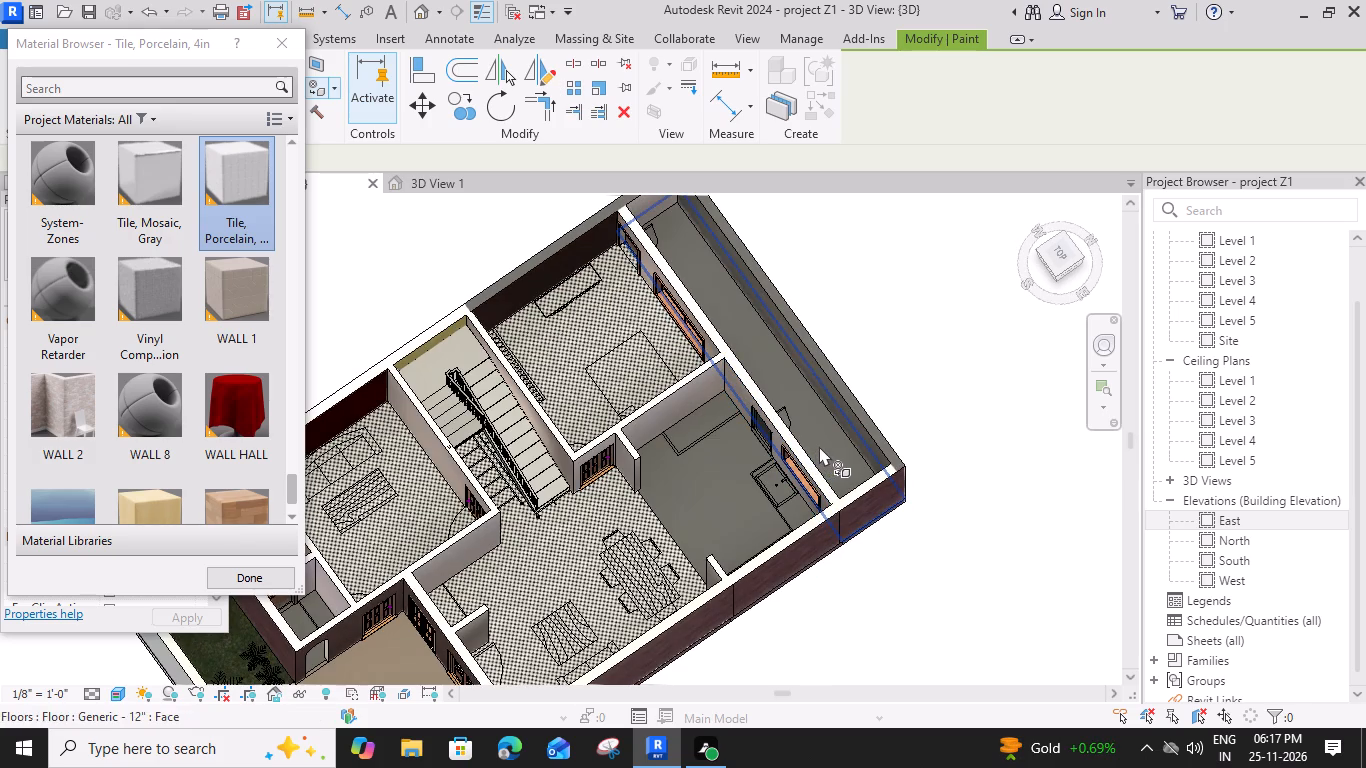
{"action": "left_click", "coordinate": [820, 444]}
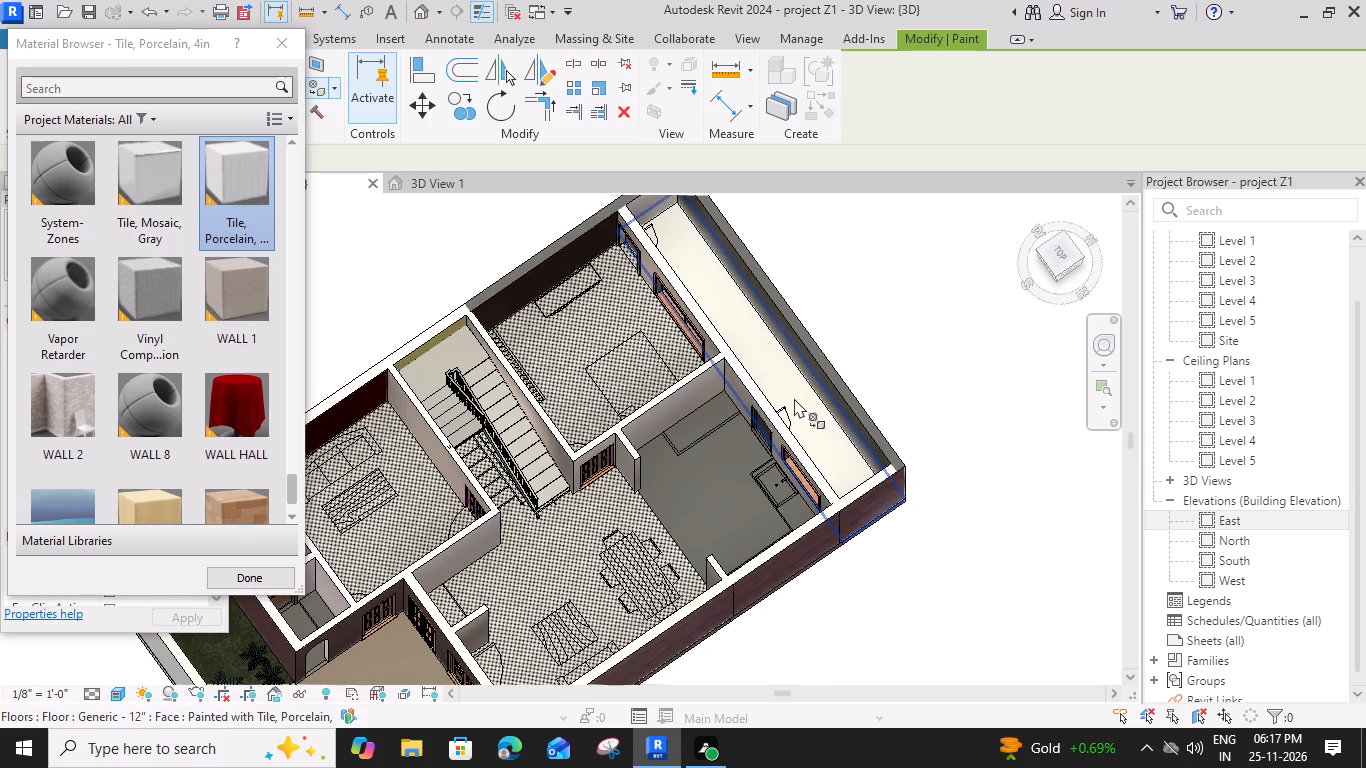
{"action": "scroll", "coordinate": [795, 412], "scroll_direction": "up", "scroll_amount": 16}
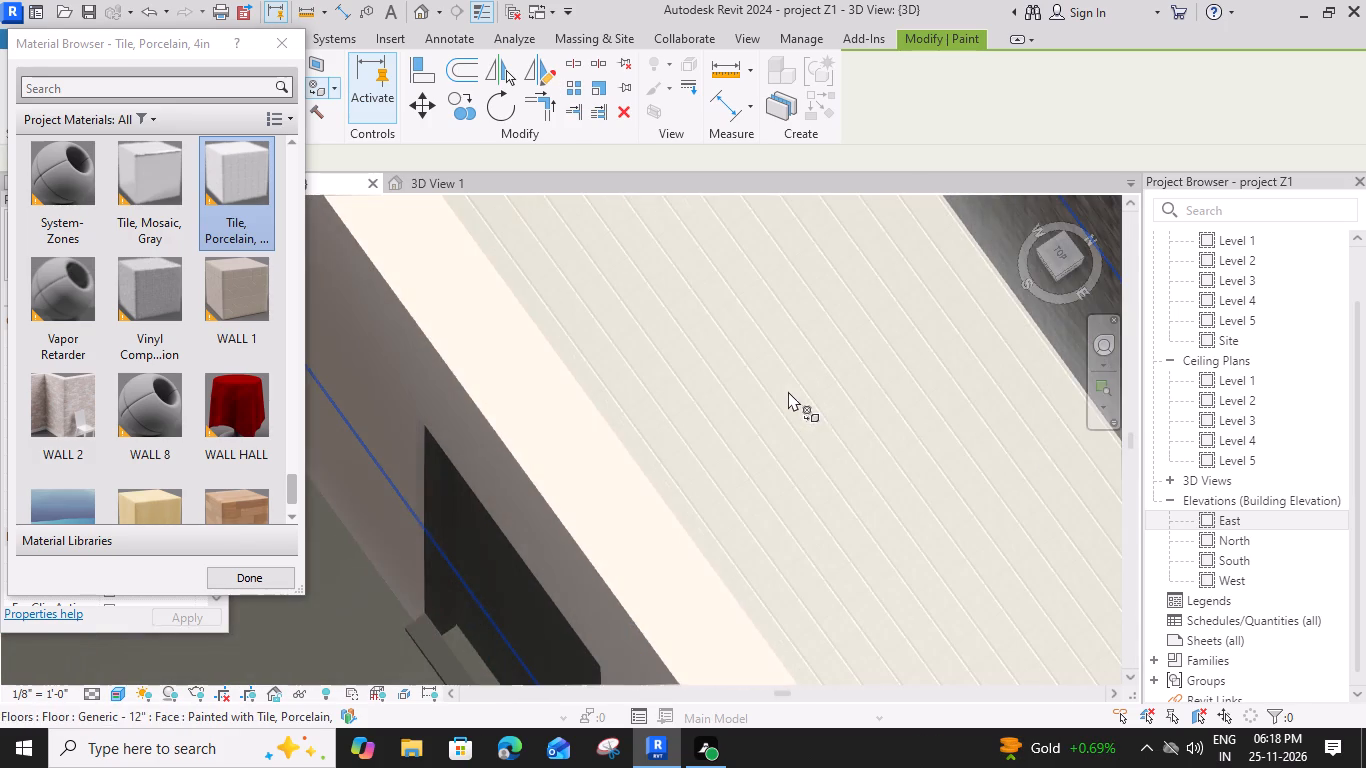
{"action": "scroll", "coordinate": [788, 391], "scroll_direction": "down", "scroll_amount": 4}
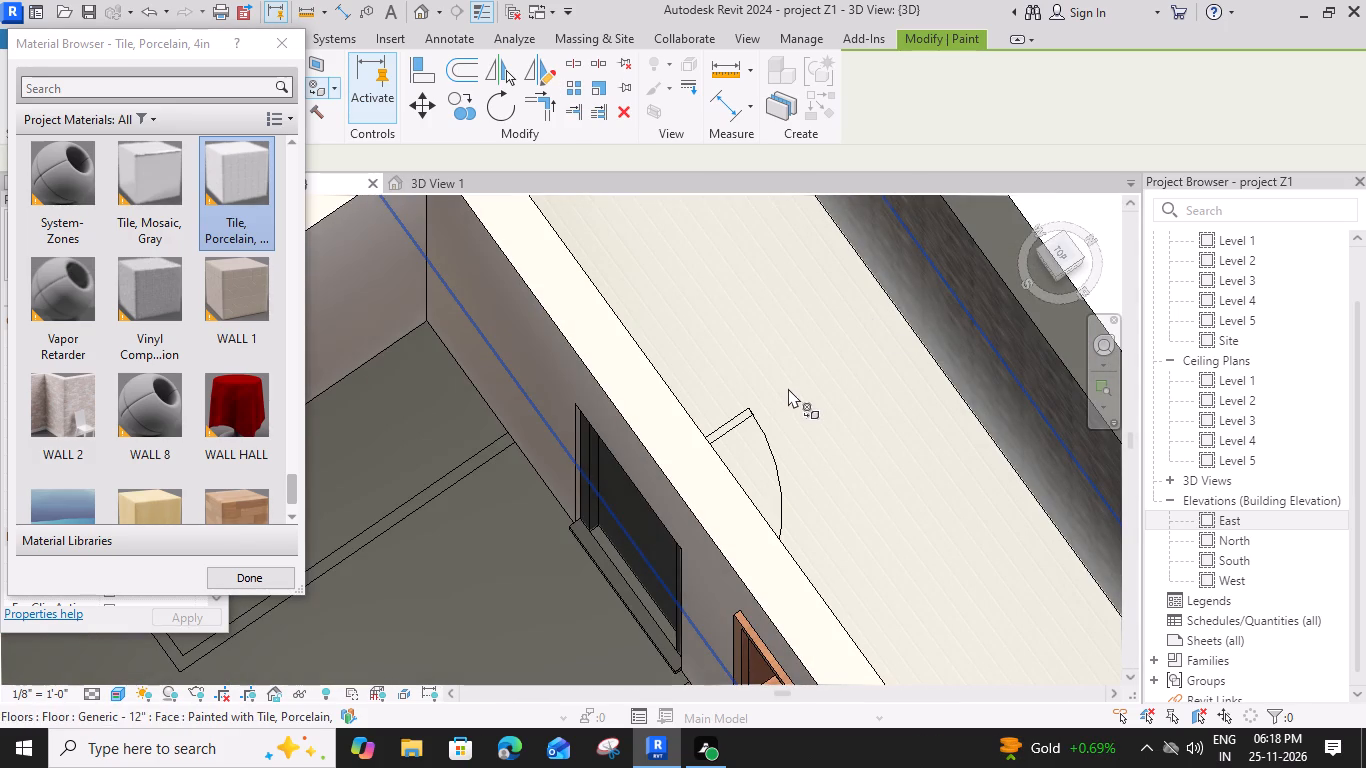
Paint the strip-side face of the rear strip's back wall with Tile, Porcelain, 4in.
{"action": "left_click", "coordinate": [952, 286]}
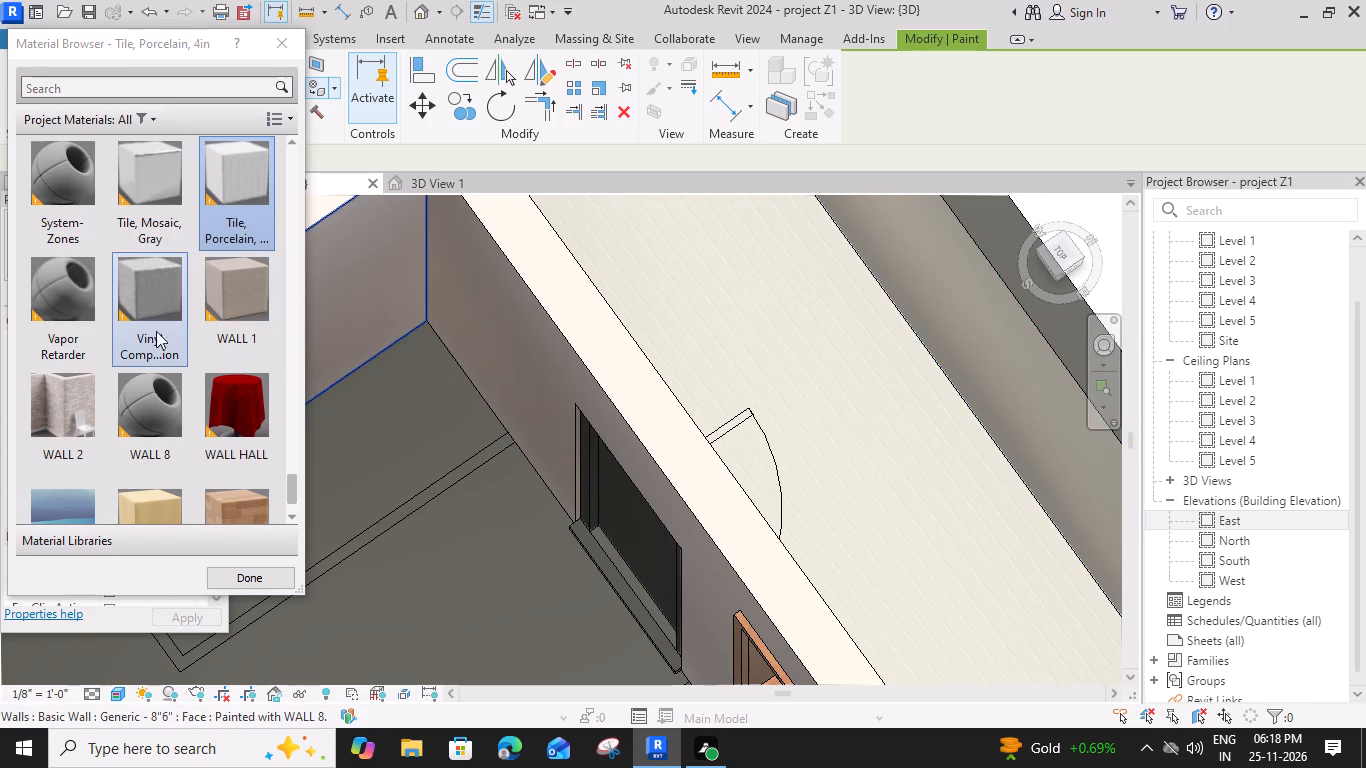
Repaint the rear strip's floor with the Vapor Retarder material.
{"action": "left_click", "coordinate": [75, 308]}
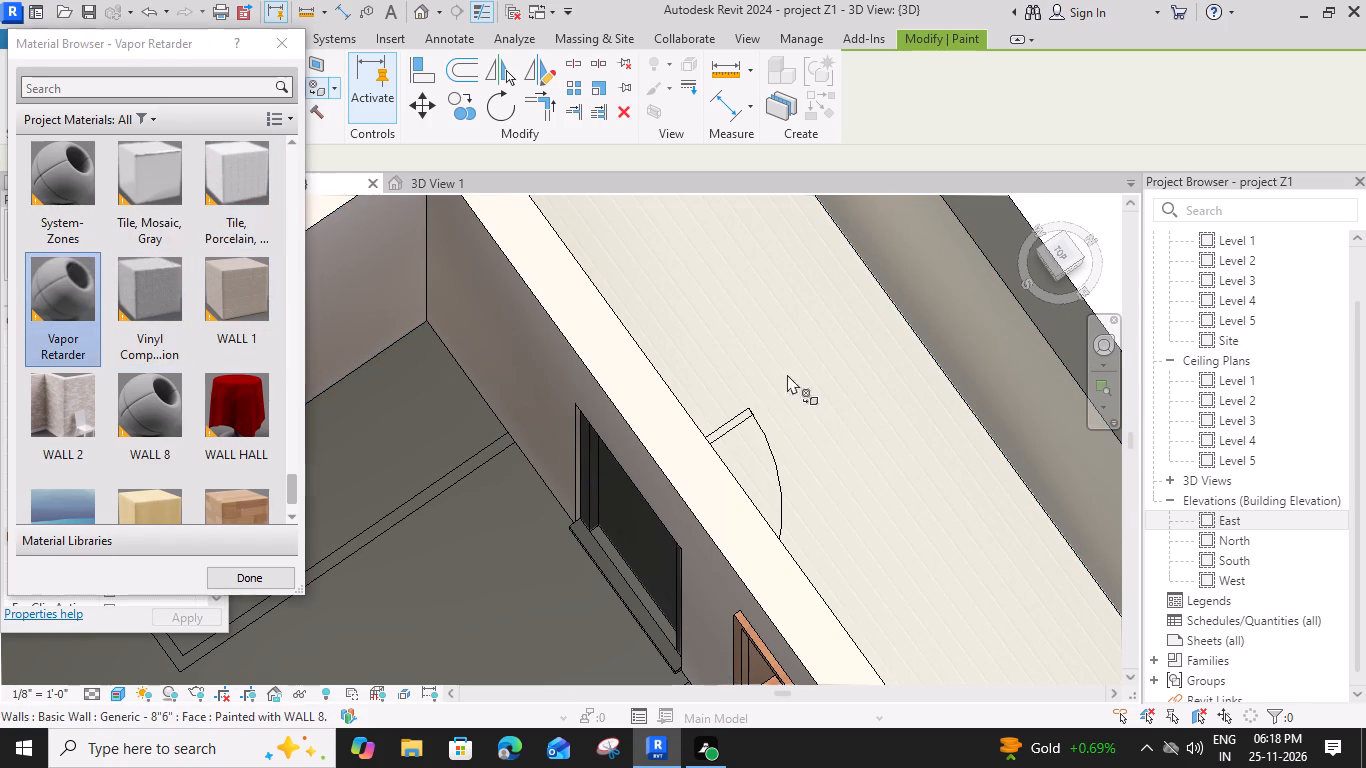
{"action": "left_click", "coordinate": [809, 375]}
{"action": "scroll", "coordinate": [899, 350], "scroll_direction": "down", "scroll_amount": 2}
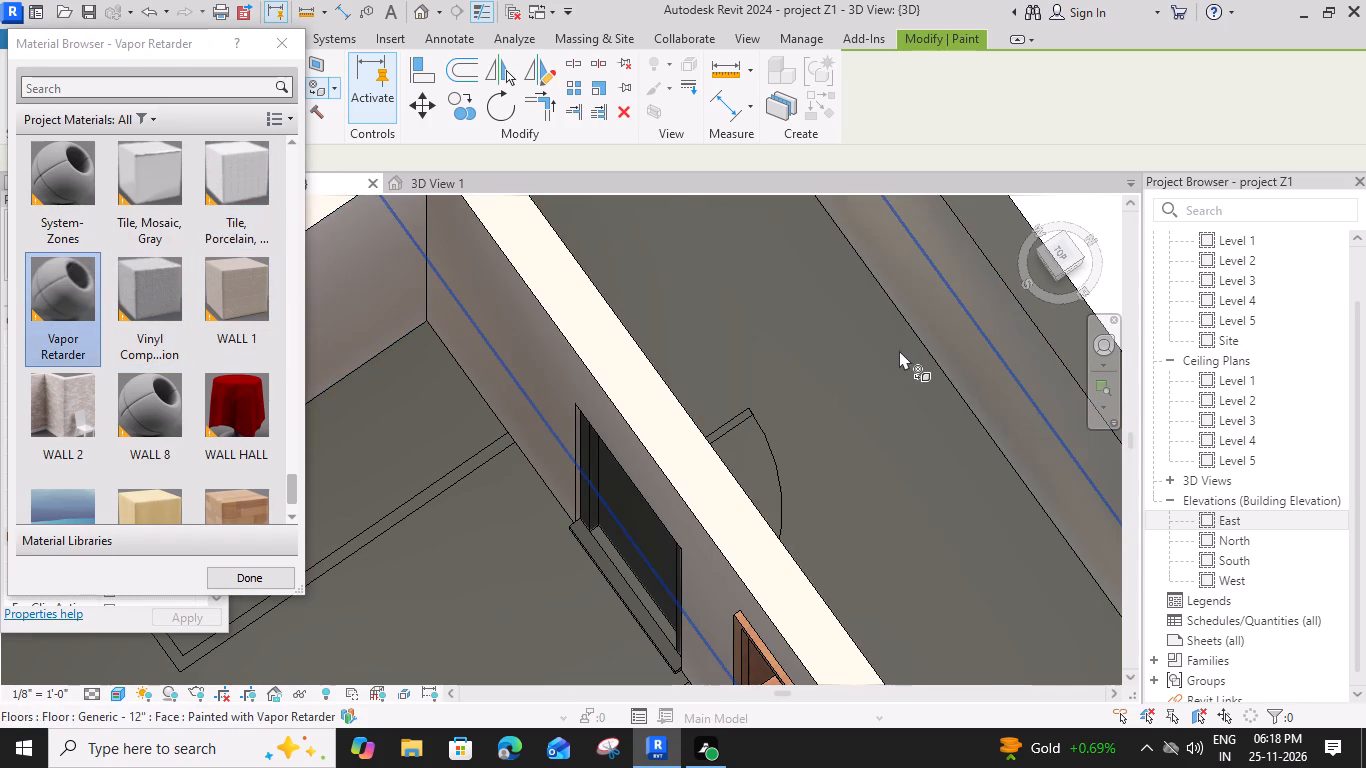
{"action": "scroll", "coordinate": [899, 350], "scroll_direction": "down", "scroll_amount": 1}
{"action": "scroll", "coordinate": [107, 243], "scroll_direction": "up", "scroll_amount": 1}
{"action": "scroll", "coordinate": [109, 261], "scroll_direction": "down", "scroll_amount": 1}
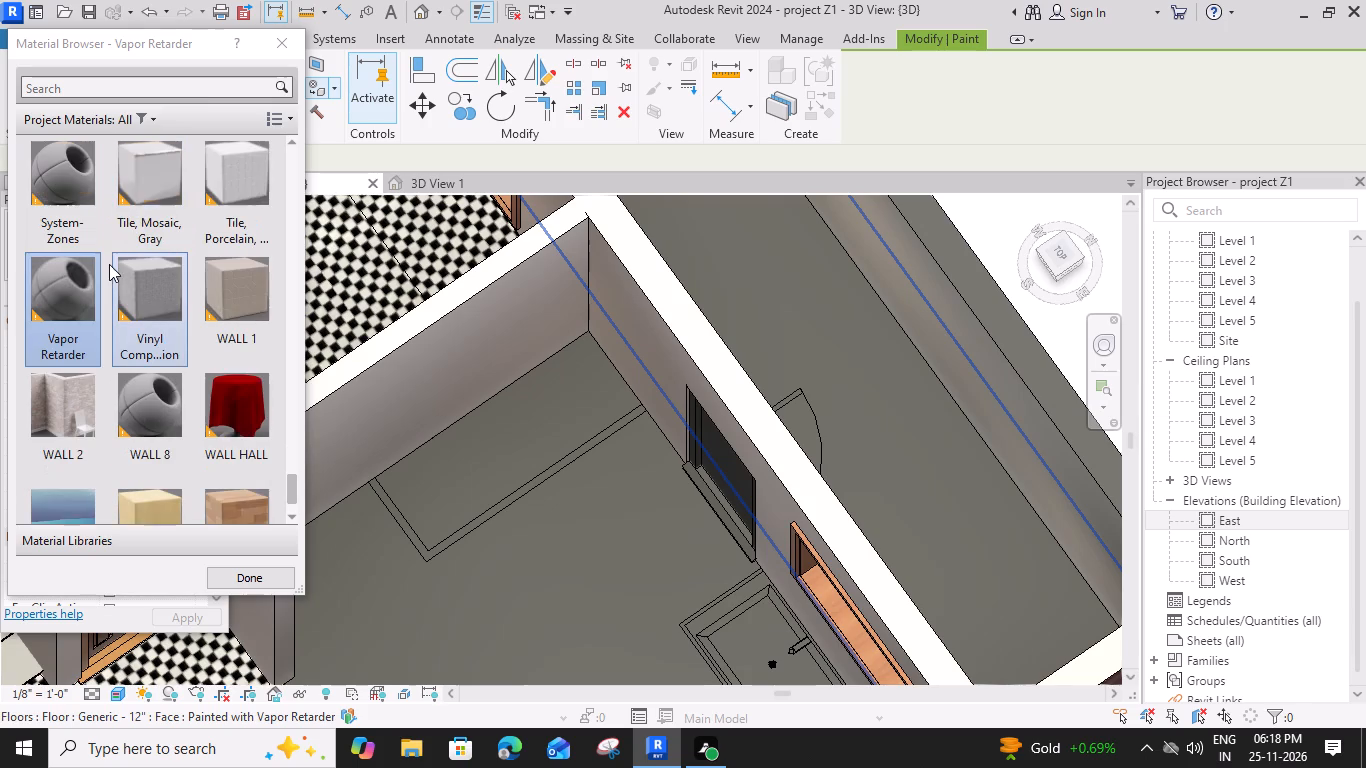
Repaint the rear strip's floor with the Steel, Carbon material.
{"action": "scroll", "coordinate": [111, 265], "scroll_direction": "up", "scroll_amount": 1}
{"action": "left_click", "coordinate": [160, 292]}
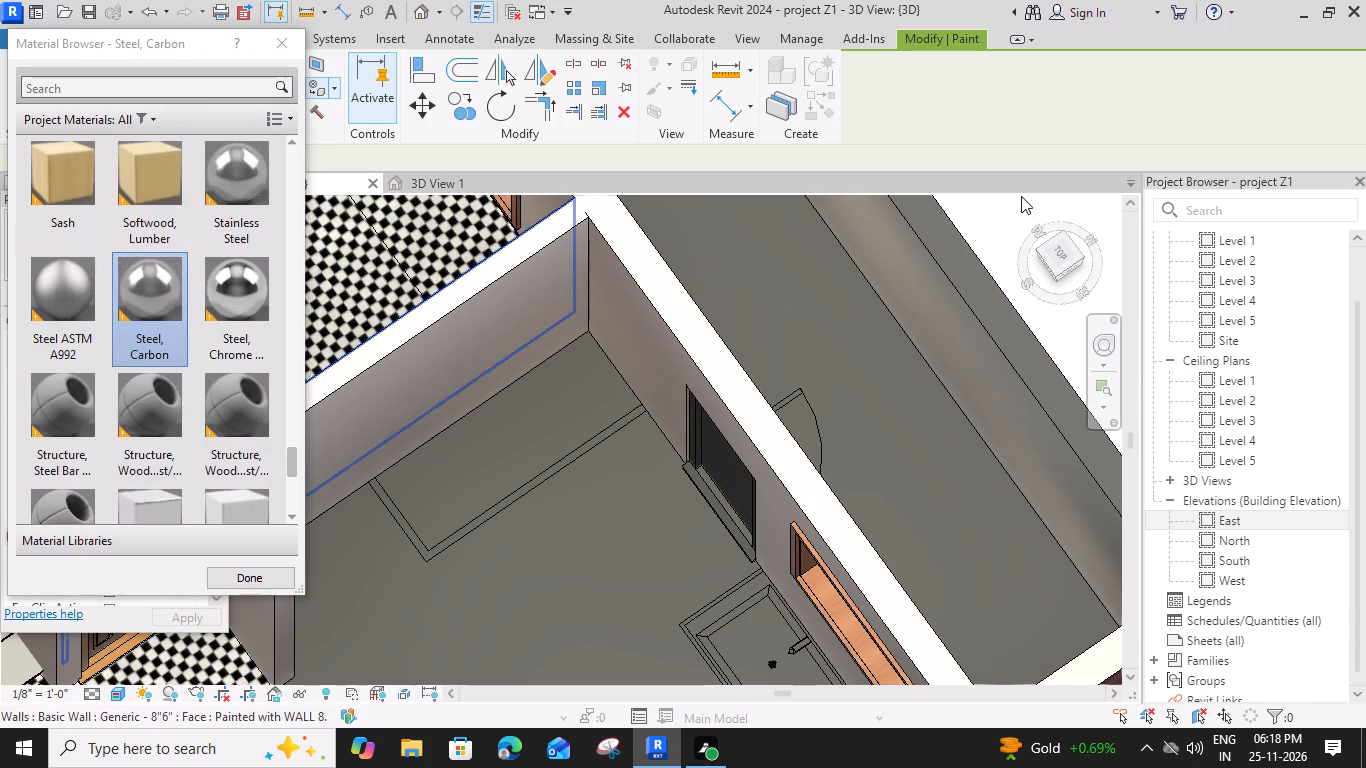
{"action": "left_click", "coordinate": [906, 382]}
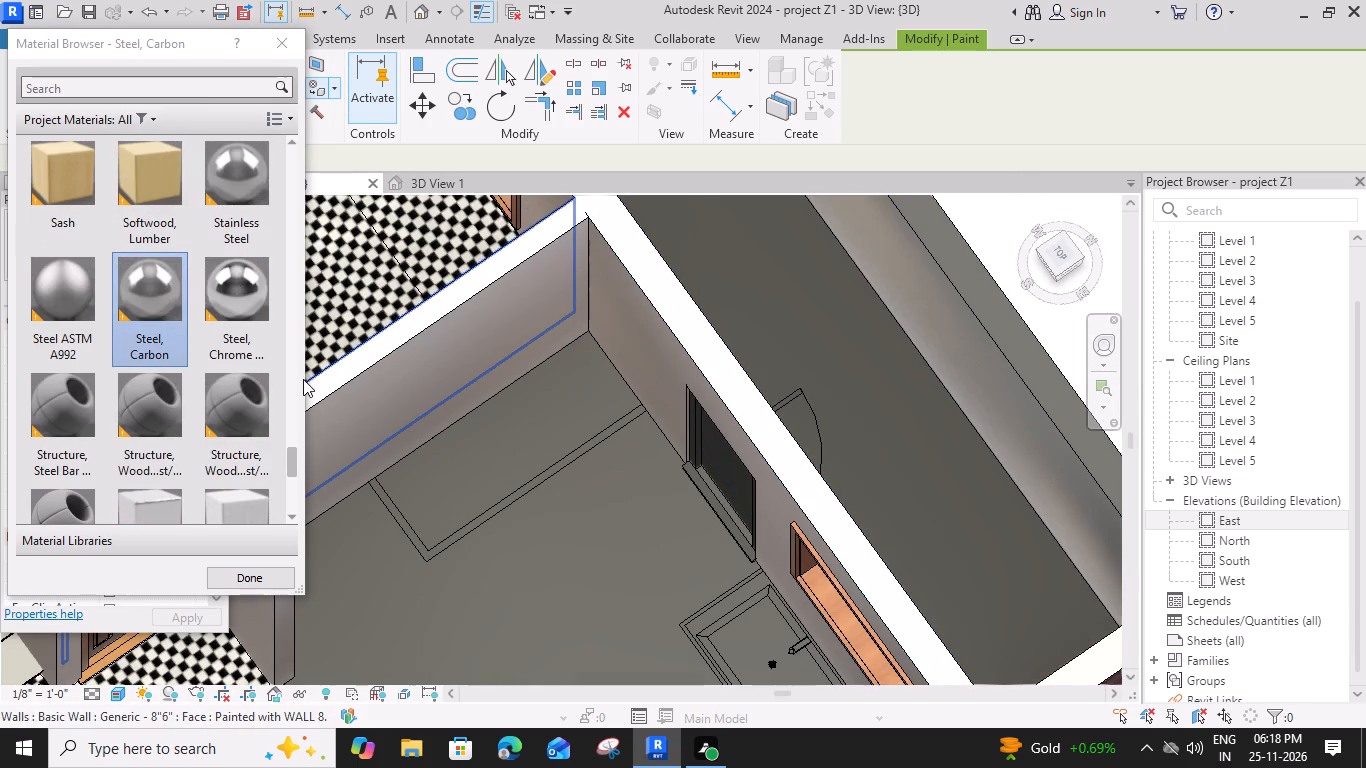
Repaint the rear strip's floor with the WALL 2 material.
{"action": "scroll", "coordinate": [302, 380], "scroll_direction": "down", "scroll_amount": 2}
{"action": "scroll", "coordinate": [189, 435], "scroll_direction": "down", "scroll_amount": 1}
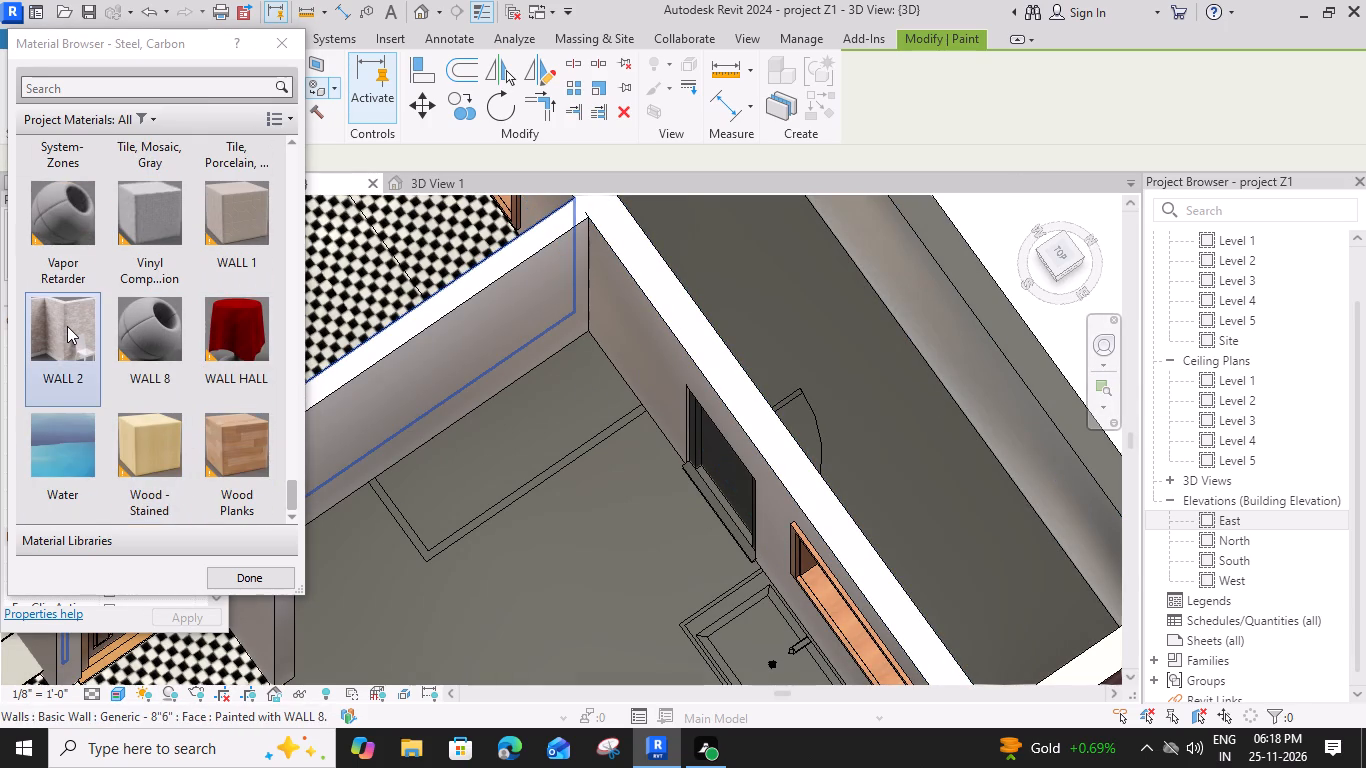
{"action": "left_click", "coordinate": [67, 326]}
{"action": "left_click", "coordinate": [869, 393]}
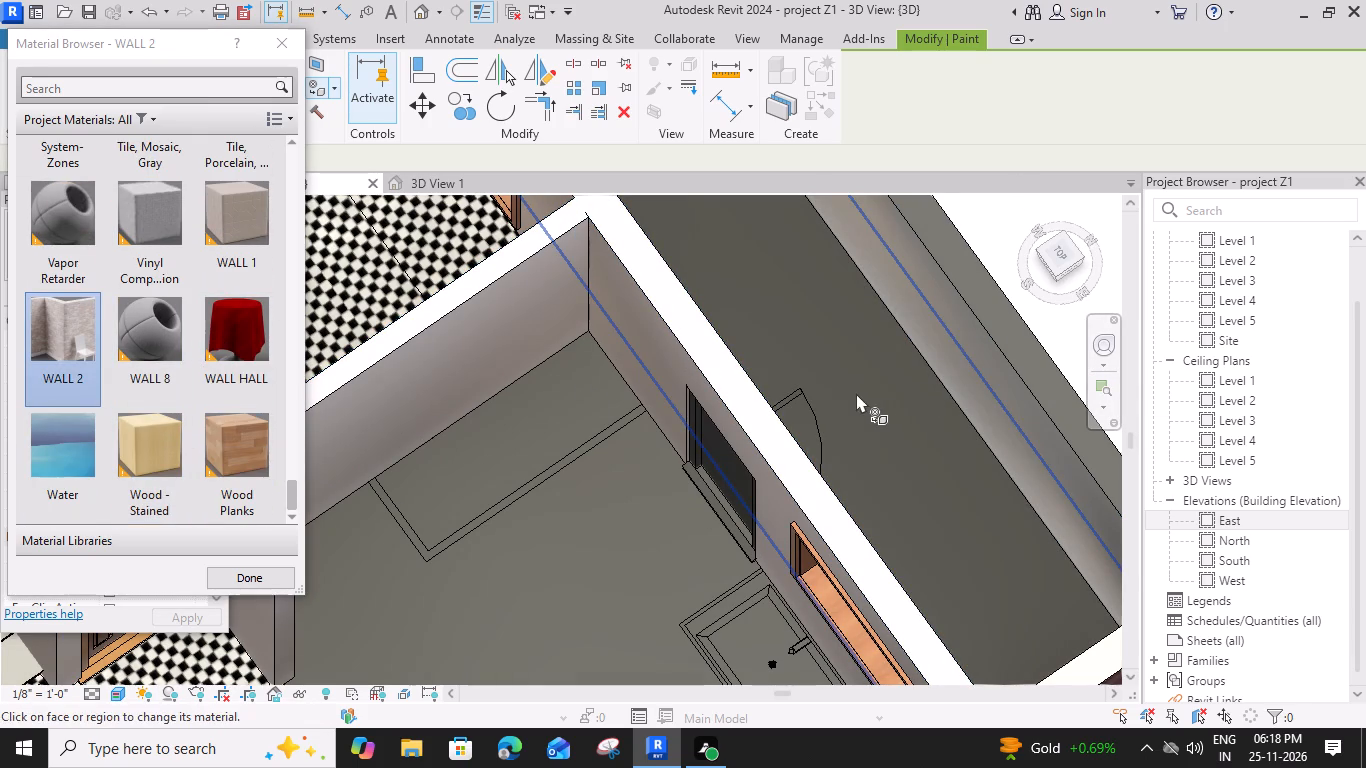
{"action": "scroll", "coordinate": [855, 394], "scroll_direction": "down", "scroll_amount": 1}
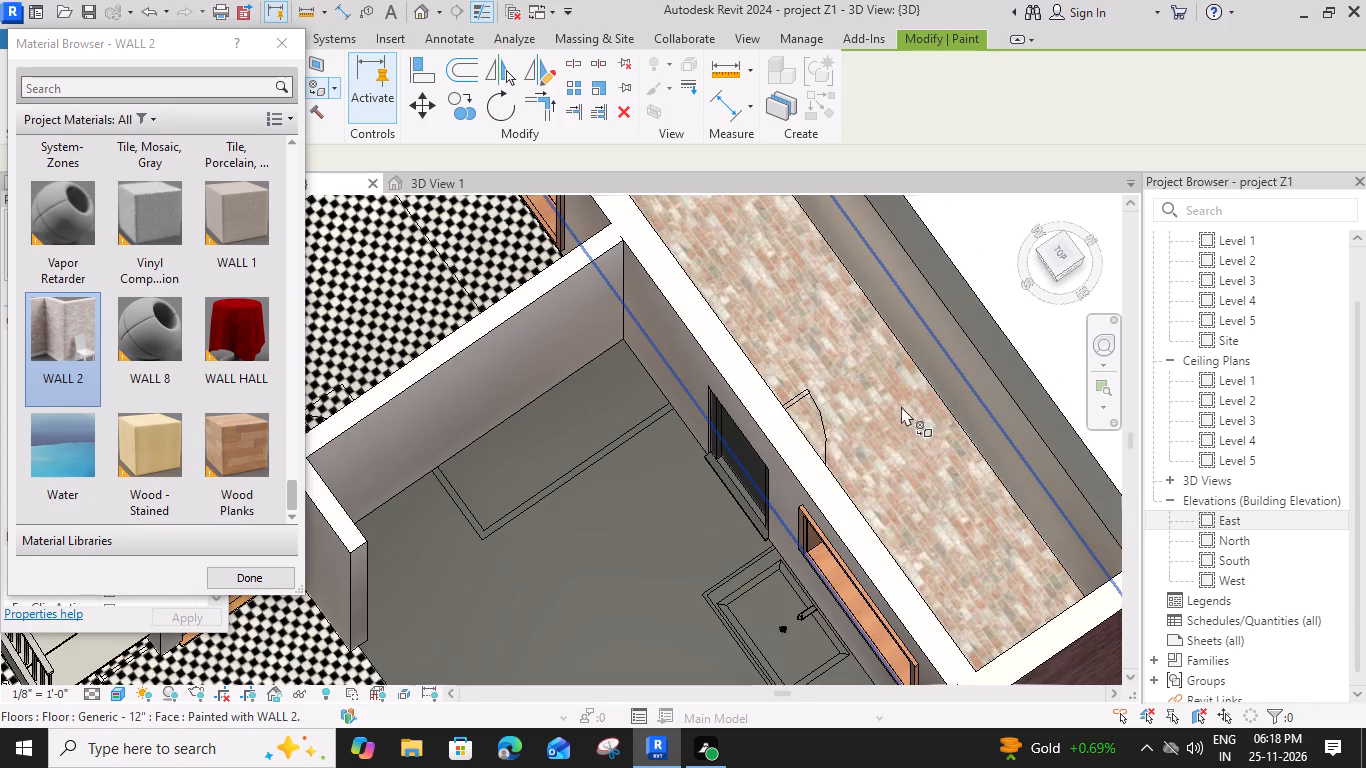
Paint the strip-side face of the rear strip's long back wall with the WALL 2 material.
{"action": "middle_click_drag", "start_coordinate": [888, 406], "coordinate": [920, 296], "text": "shift"}
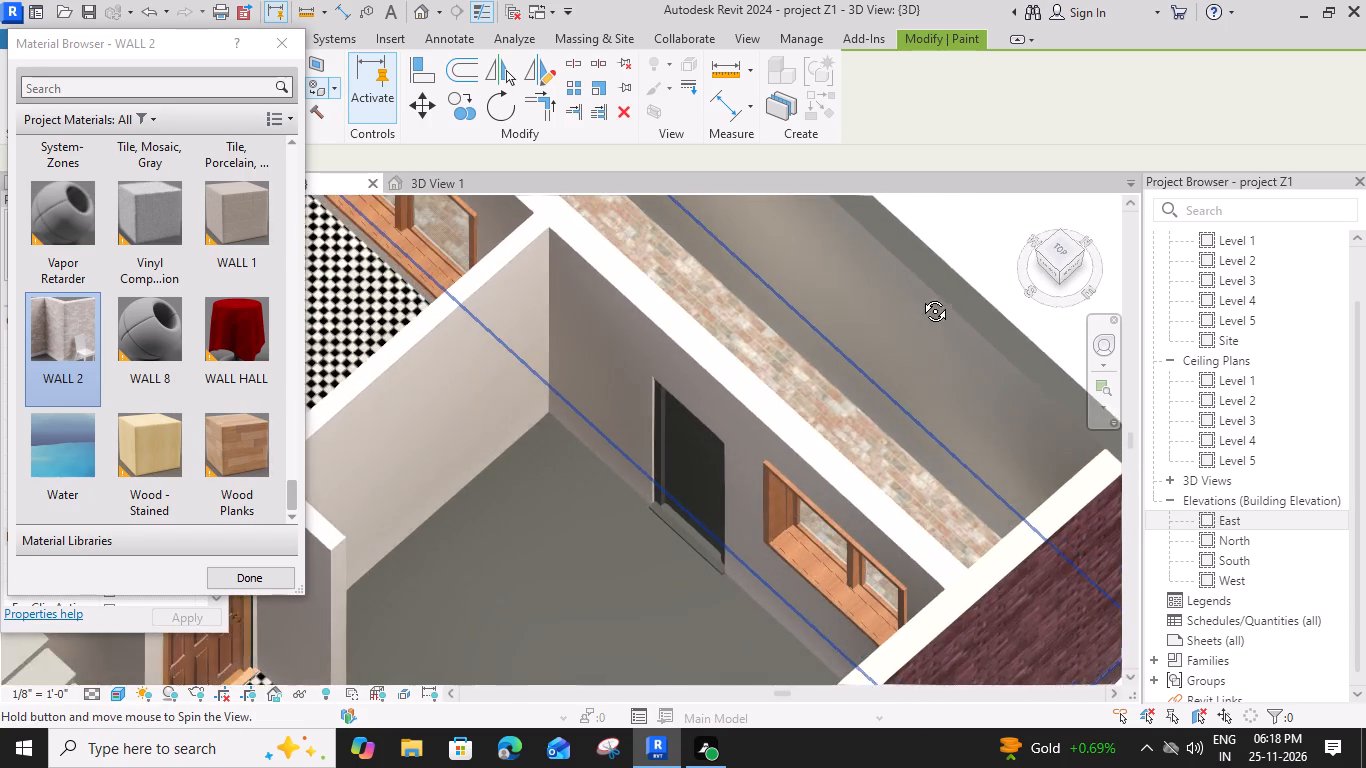
{"action": "middle_click_drag", "start_coordinate": [920, 296], "coordinate": [934, 223], "text": "shift"}
{"action": "scroll", "coordinate": [867, 368], "scroll_direction": "up", "scroll_amount": 1}
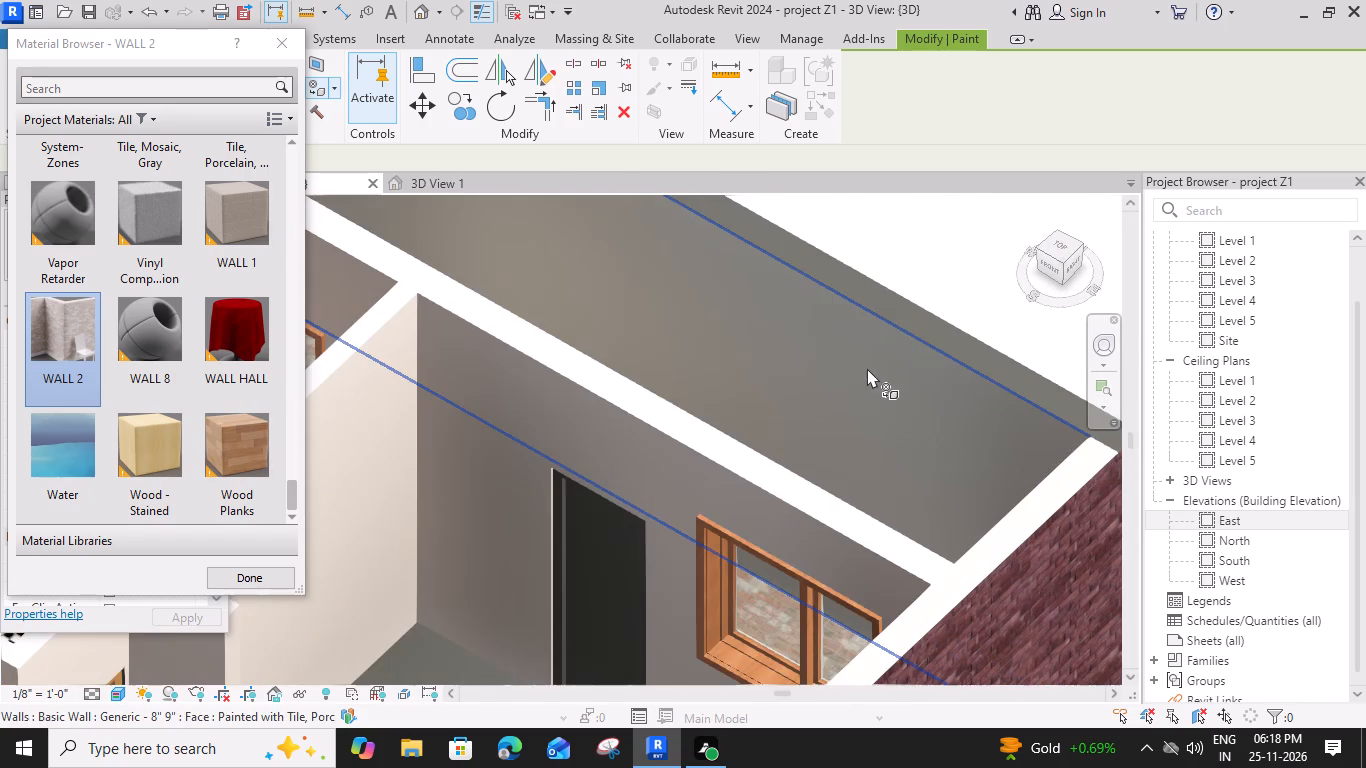
{"action": "left_click", "coordinate": [867, 368]}
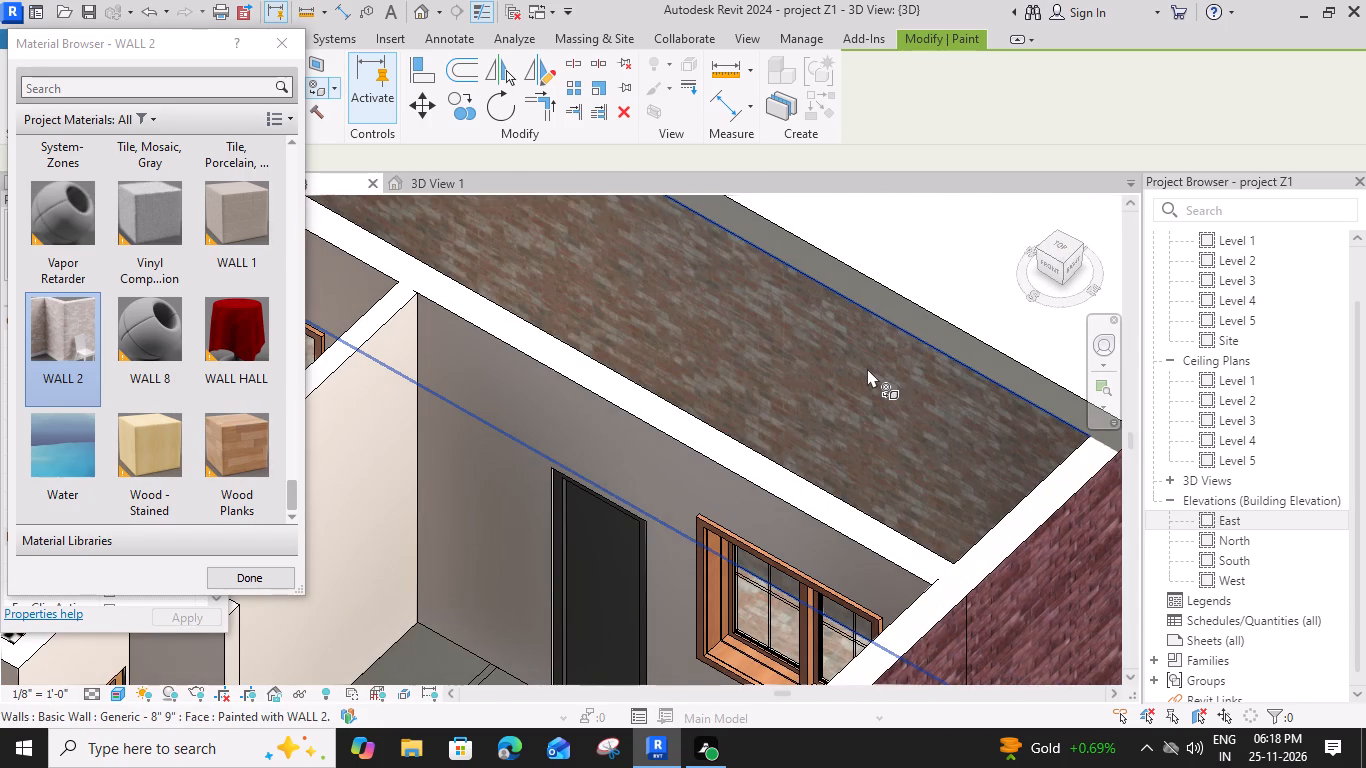
Paint the rear strip's floor with the Wood - Stained material.
{"action": "scroll", "coordinate": [867, 368], "scroll_direction": "down", "scroll_amount": 1}
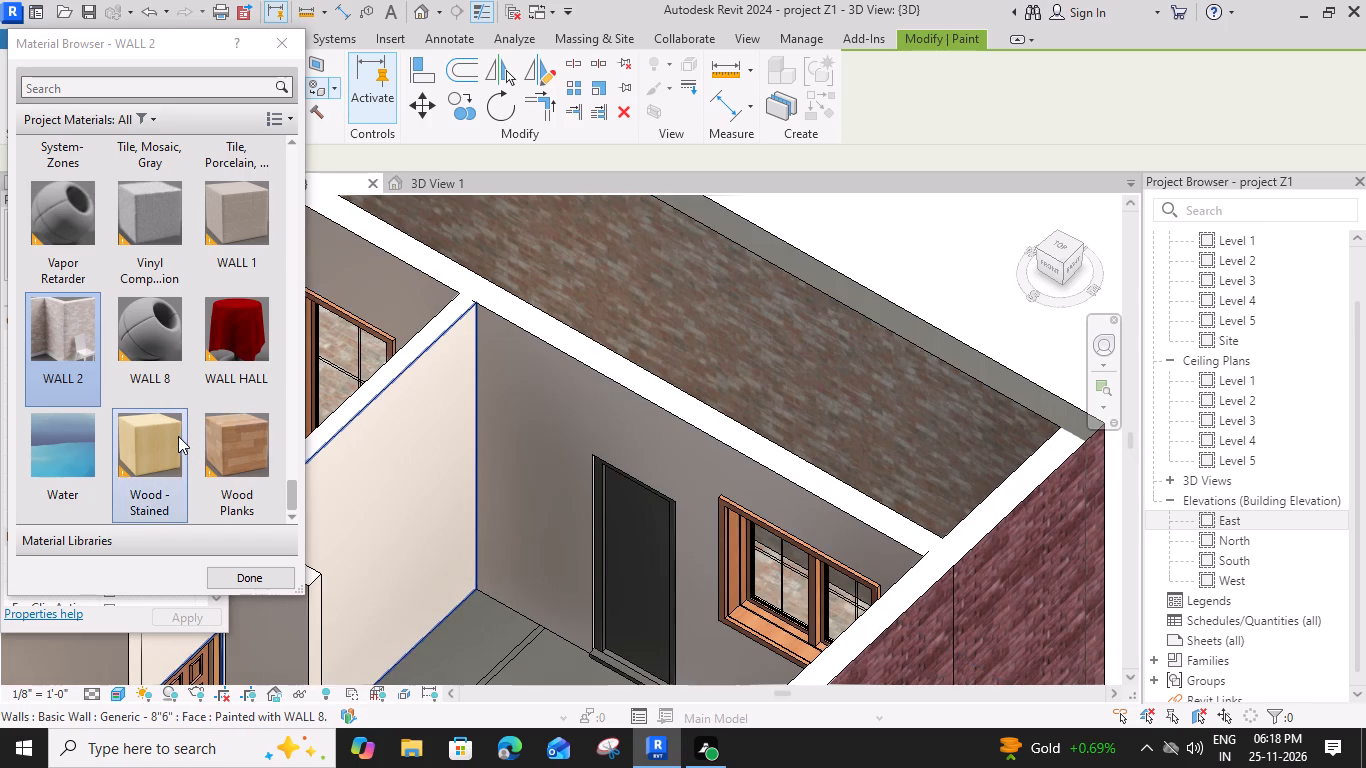
{"action": "left_click", "coordinate": [154, 441]}
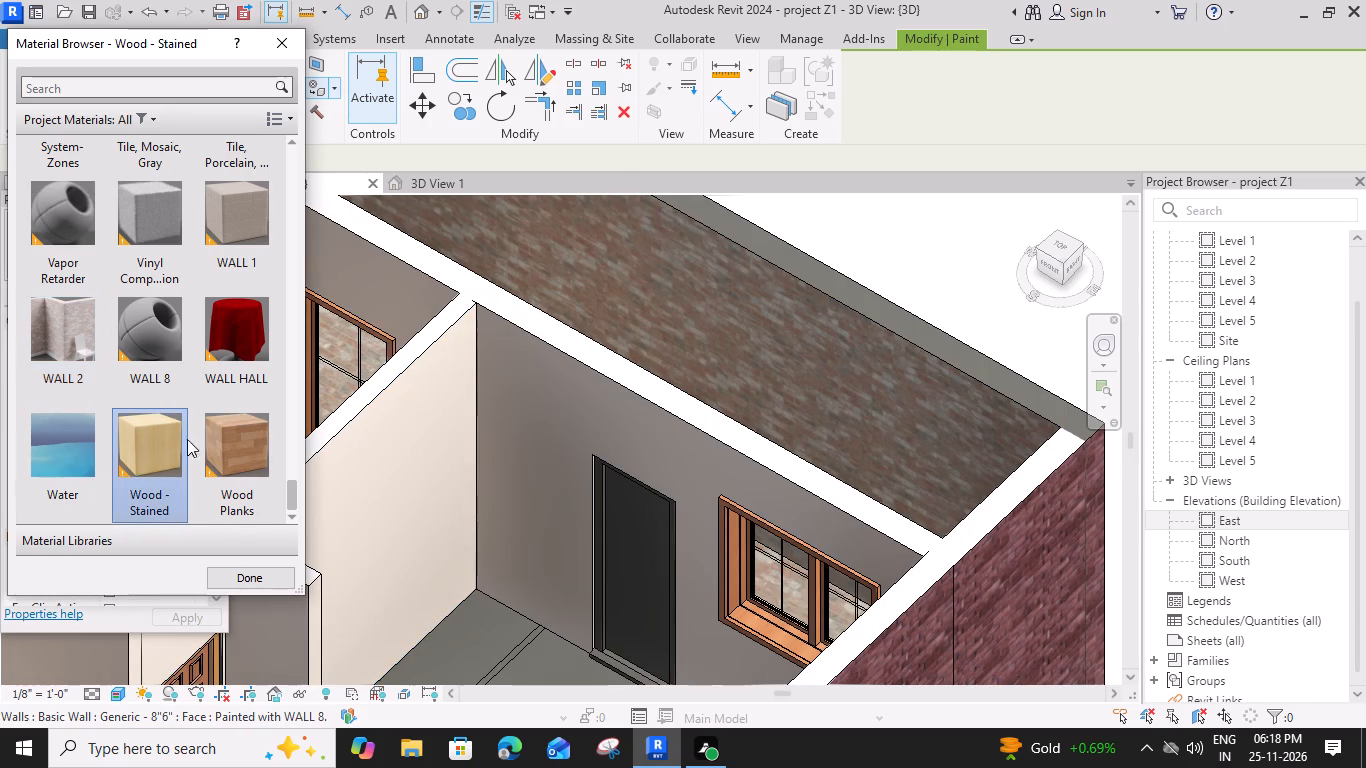
{"action": "right_click_drag", "start_coordinate": [874, 570], "coordinate": [801, 592]}
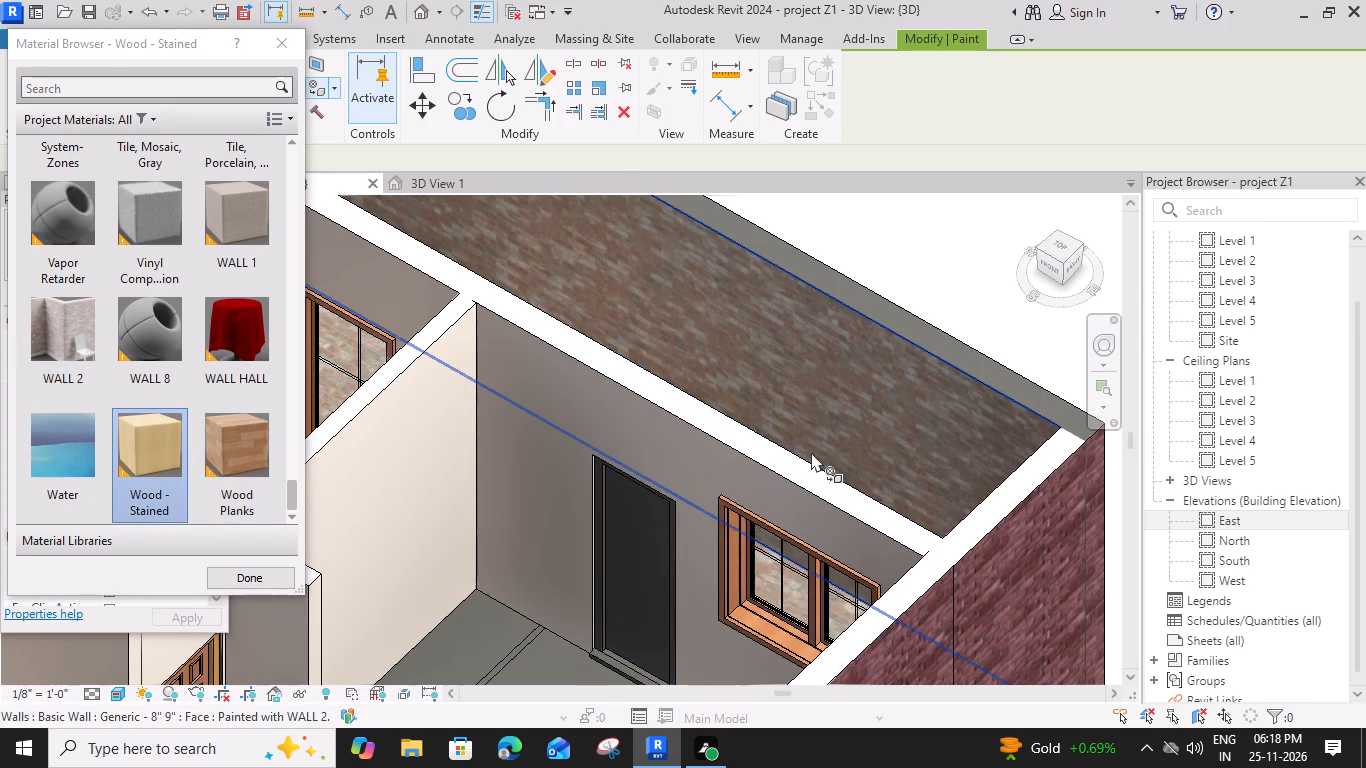
{"action": "middle_click_drag", "start_coordinate": [811, 452], "coordinate": [753, 549], "text": "shift"}
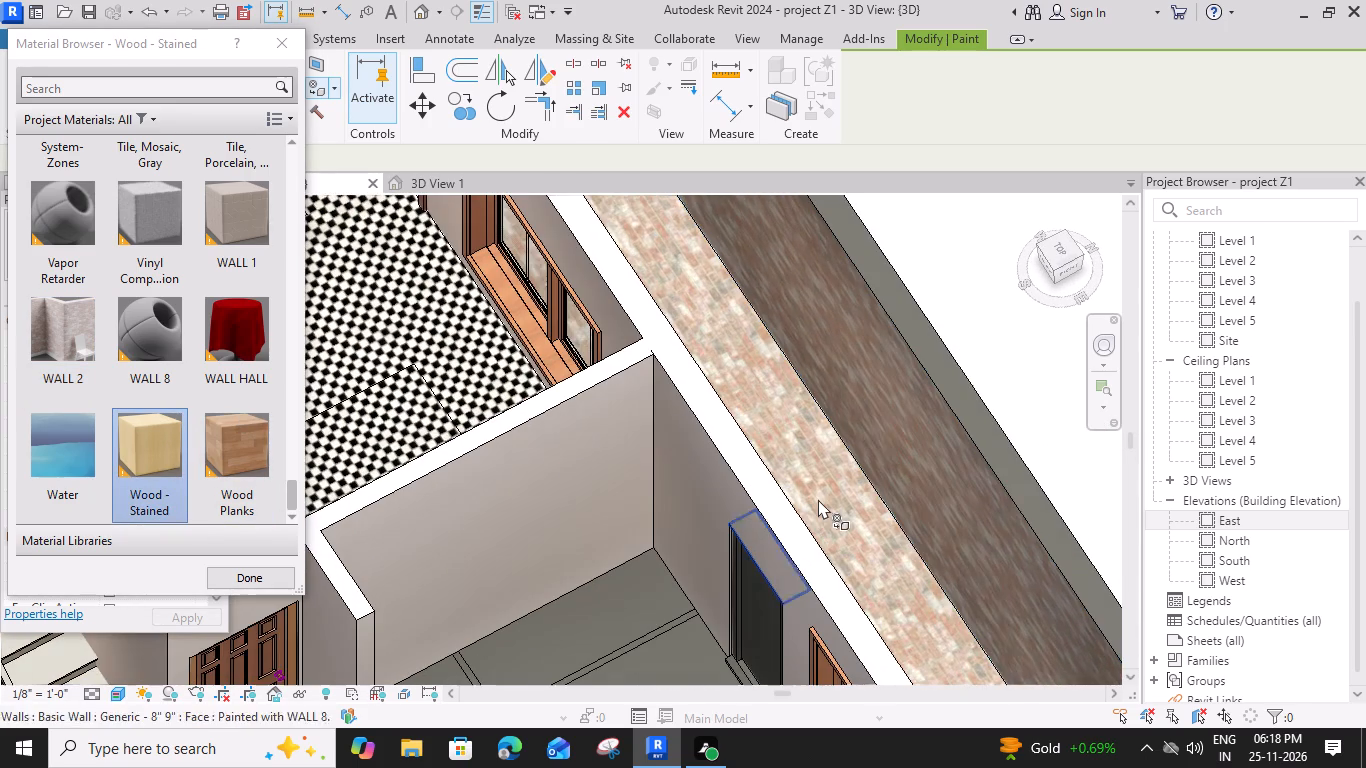
{"action": "left_click", "coordinate": [823, 496]}
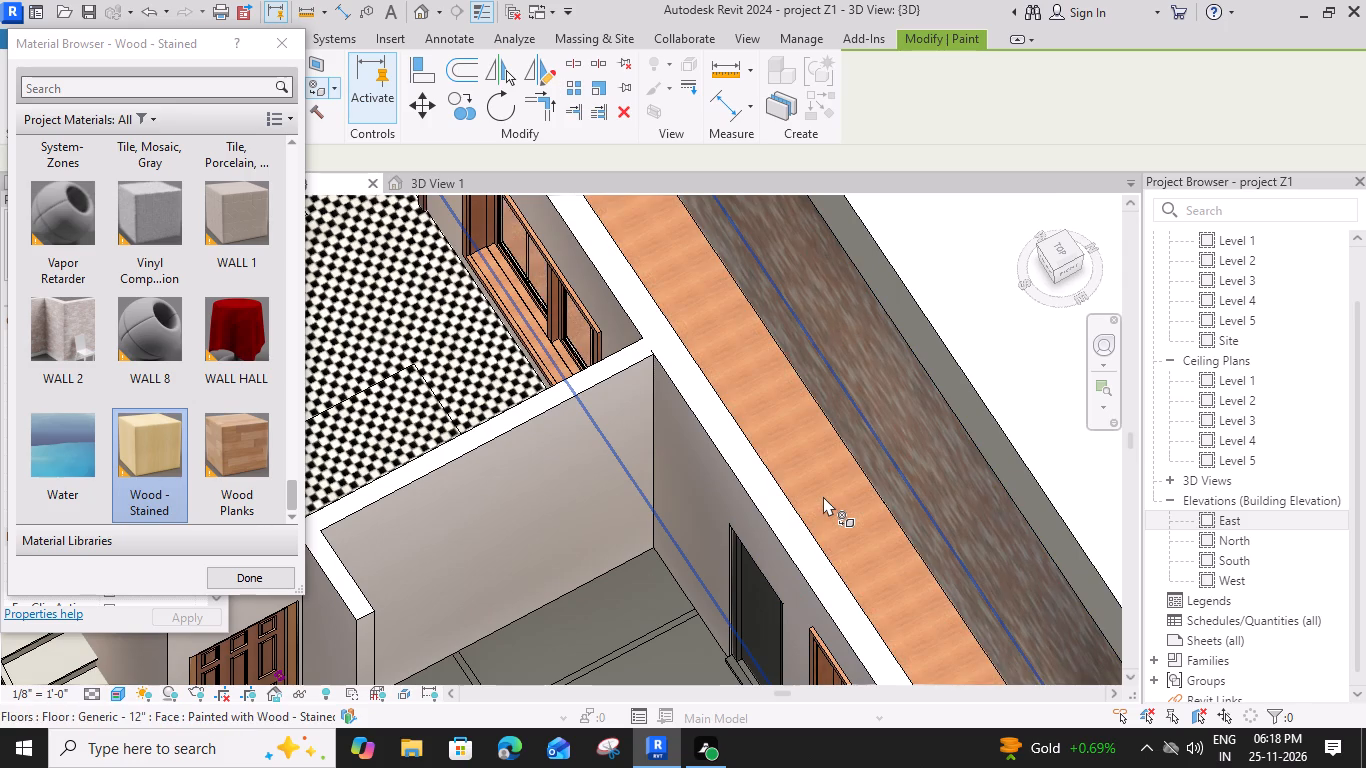
{"action": "scroll", "coordinate": [821, 487], "scroll_direction": "down", "scroll_amount": 3}
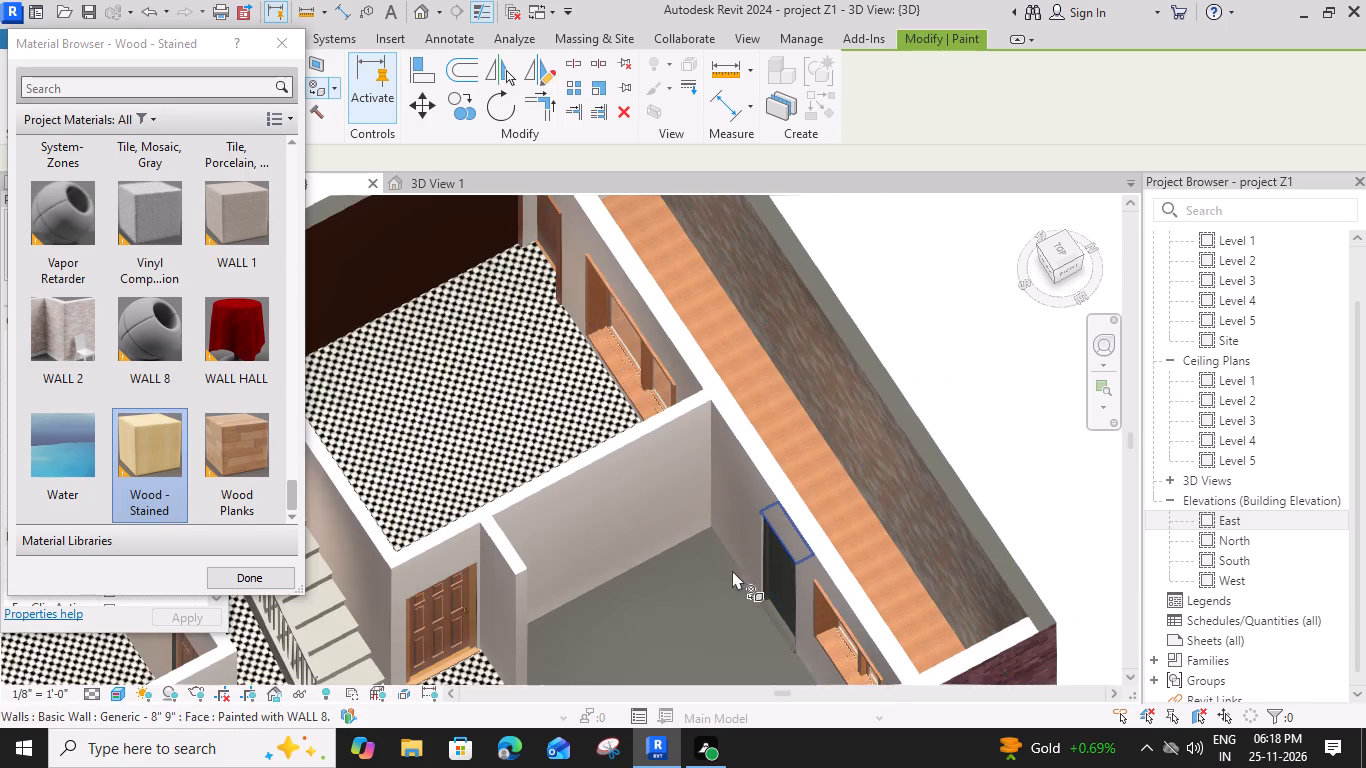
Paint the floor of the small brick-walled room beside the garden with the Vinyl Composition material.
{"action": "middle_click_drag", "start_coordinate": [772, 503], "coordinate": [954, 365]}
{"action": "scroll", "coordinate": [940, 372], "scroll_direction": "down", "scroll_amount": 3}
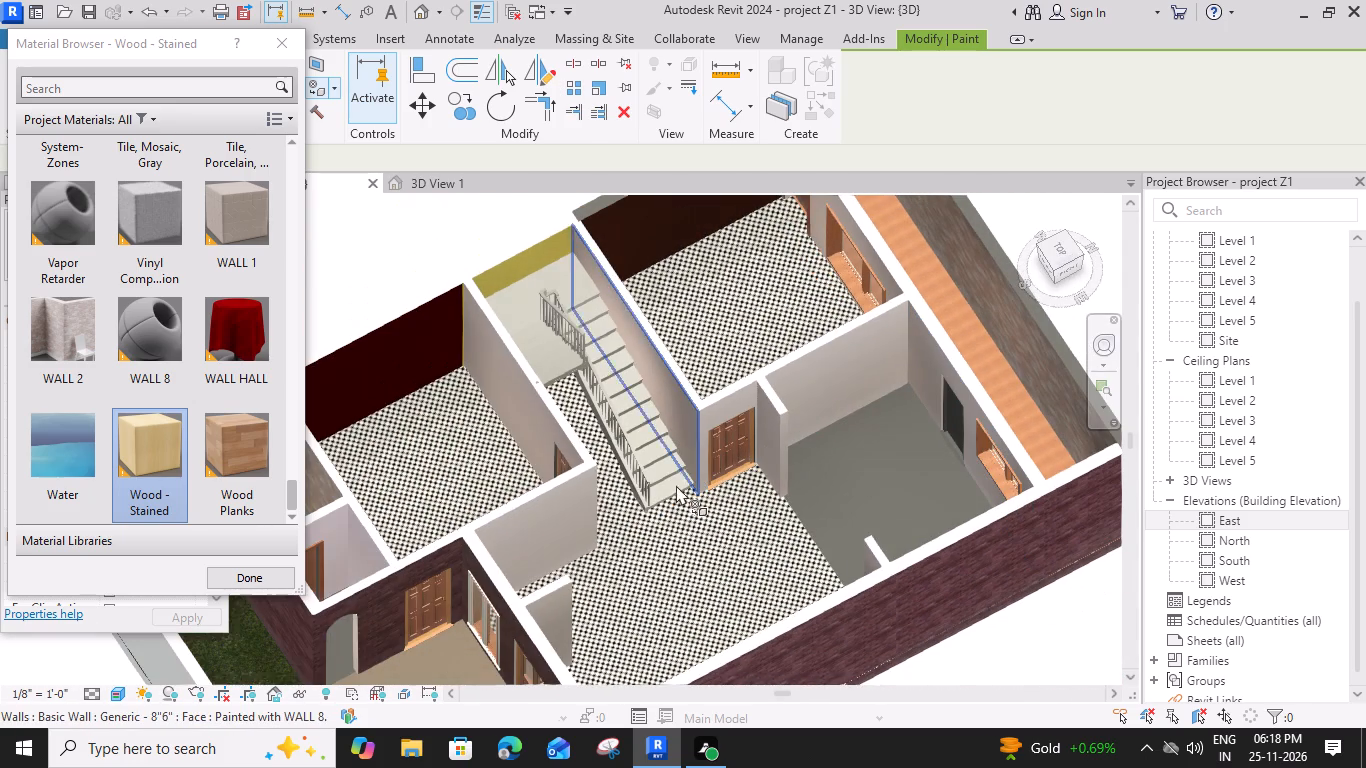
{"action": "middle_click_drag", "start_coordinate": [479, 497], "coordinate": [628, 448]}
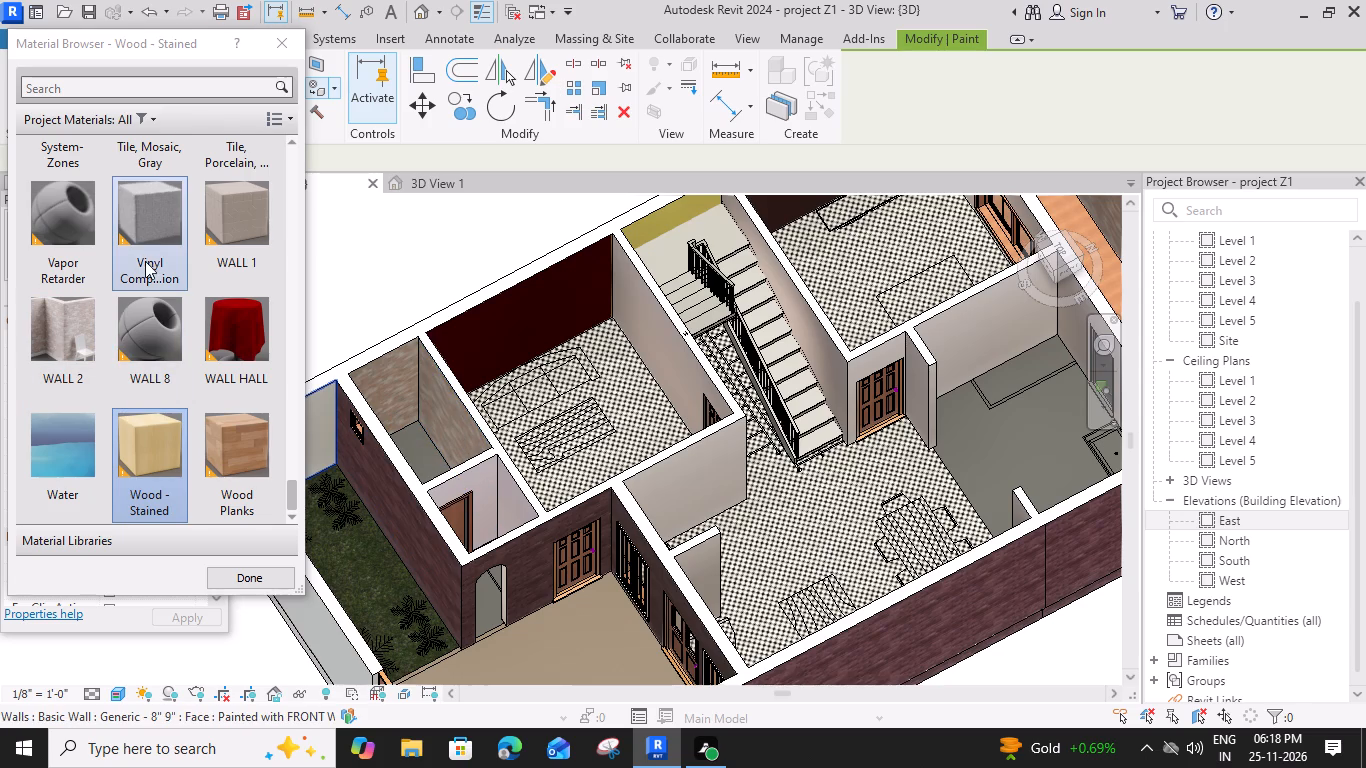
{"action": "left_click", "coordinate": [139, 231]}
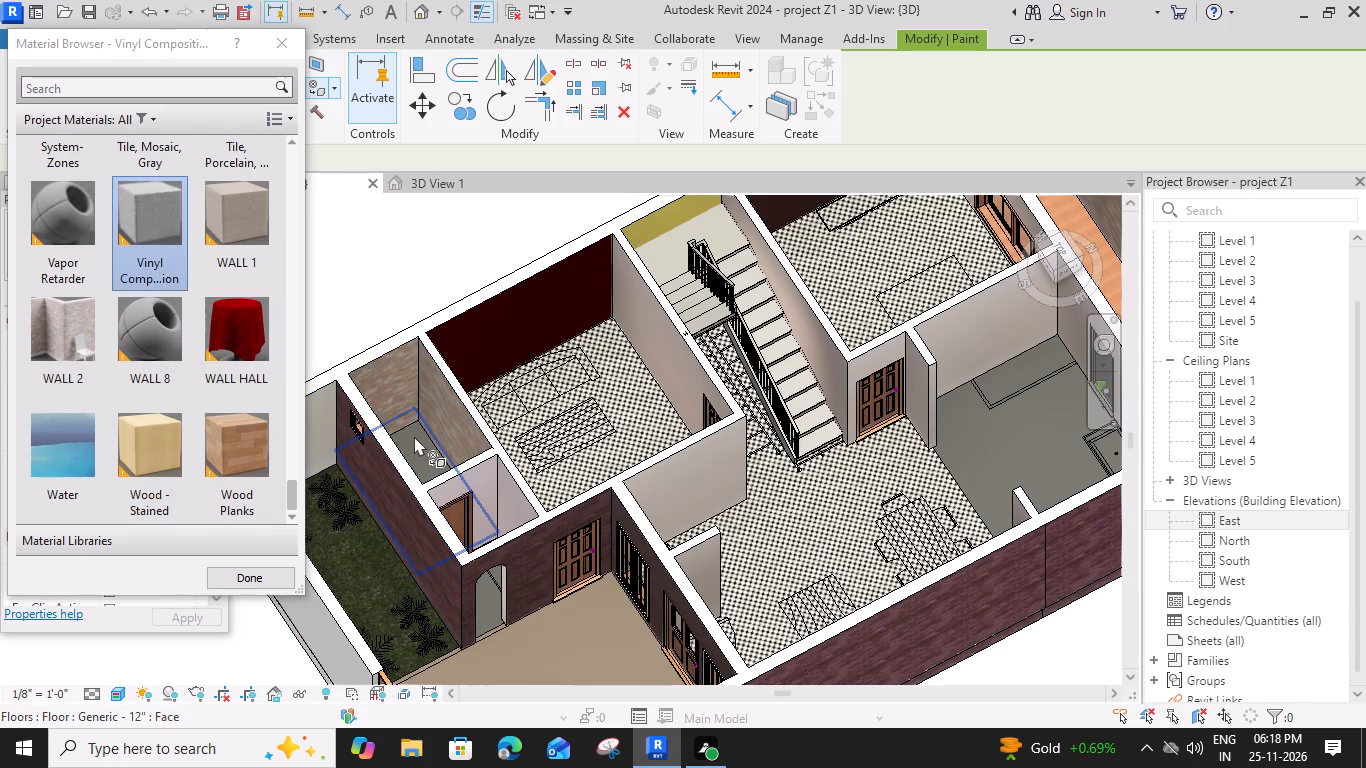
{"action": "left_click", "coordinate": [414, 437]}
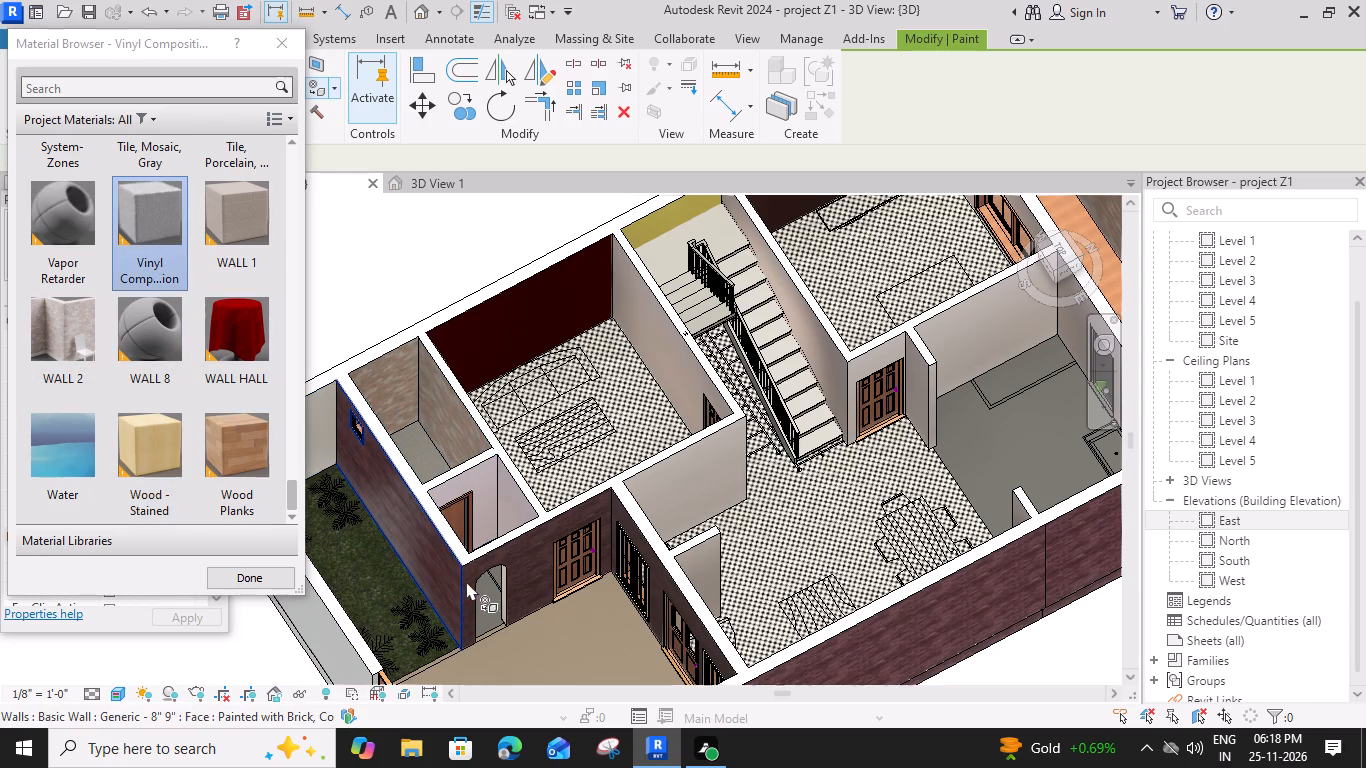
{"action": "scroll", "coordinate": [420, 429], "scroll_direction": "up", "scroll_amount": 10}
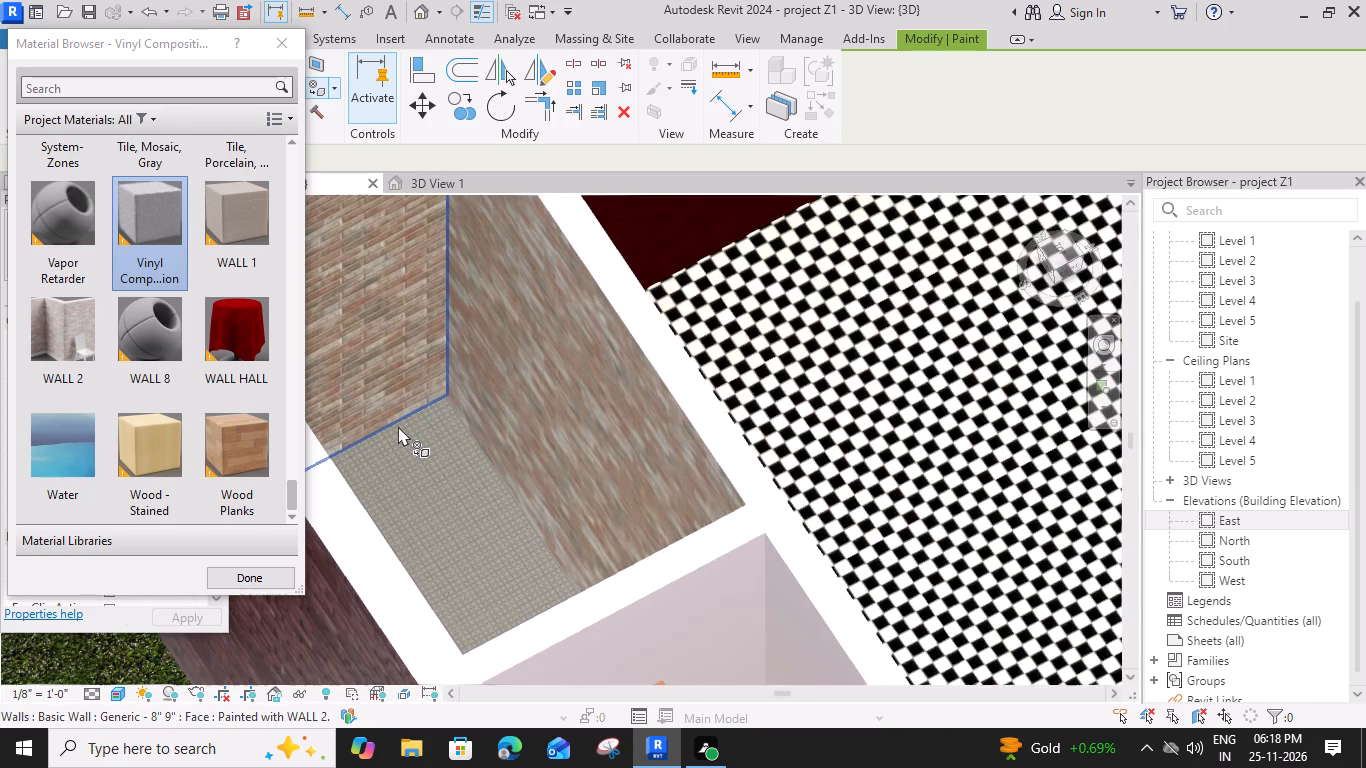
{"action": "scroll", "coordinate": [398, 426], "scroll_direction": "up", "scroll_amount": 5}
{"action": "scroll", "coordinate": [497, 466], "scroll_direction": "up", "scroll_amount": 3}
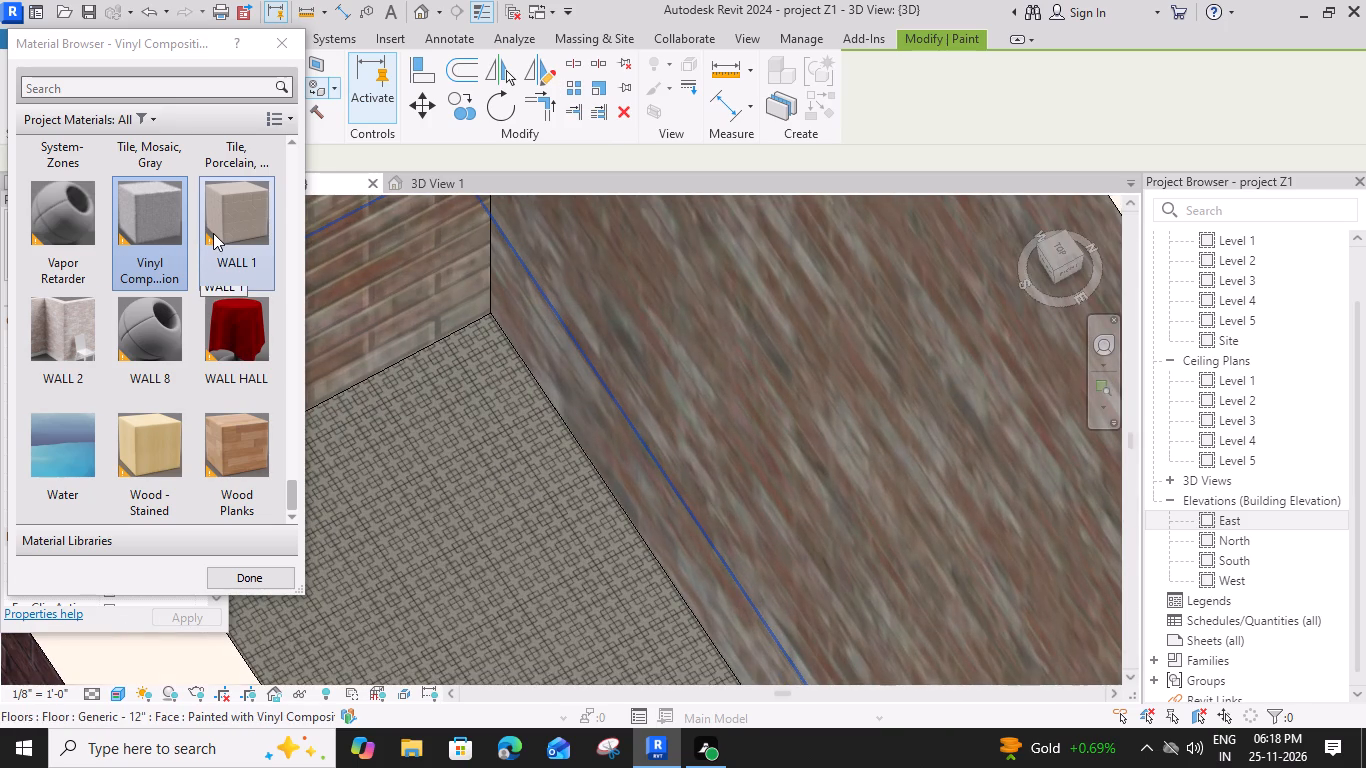
Repaint the floor of the small brick-walled room beside the garden with the WALL 1 material.
{"action": "scroll", "coordinate": [228, 242], "scroll_direction": "down", "scroll_amount": 2}
{"action": "scroll", "coordinate": [222, 271], "scroll_direction": "up", "scroll_amount": 1}
{"action": "scroll", "coordinate": [222, 272], "scroll_direction": "down", "scroll_amount": 4}
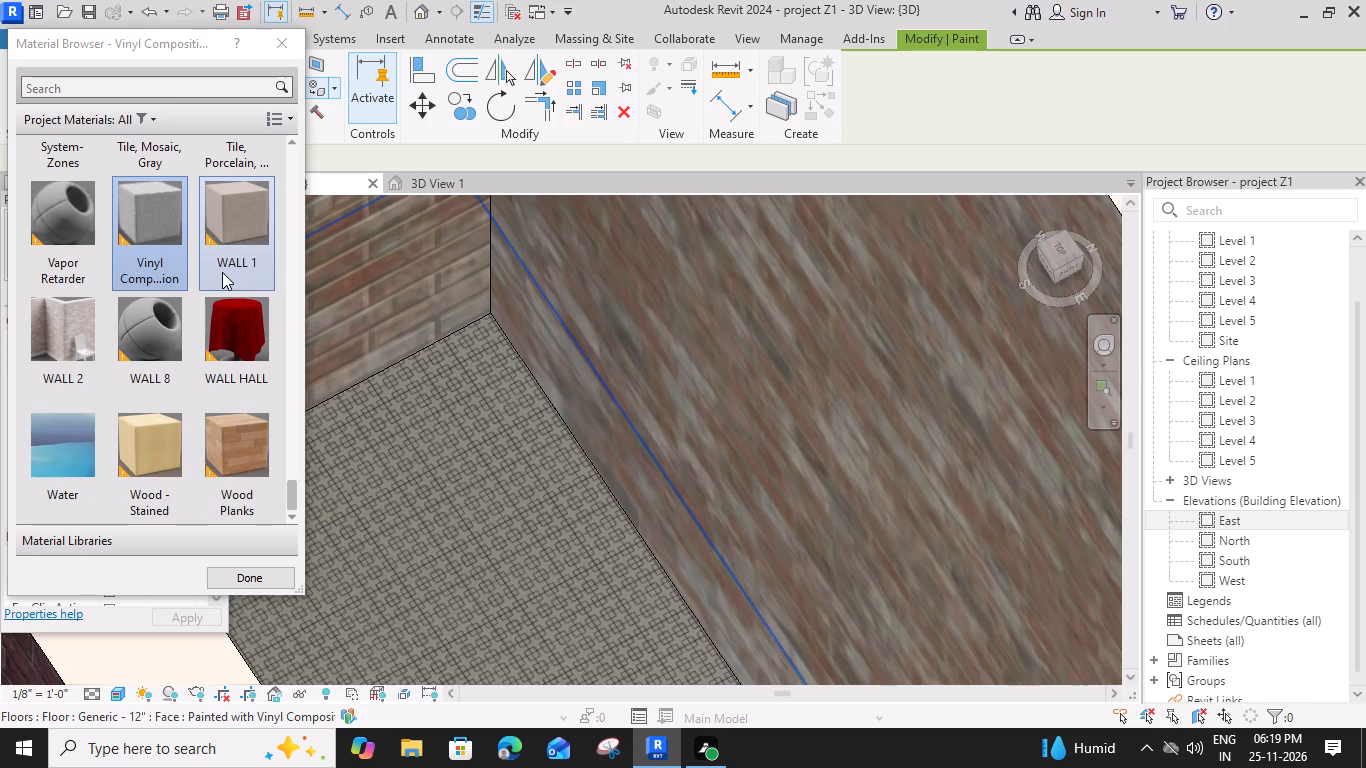
{"action": "left_click", "coordinate": [232, 234]}
{"action": "left_click", "coordinate": [358, 468]}
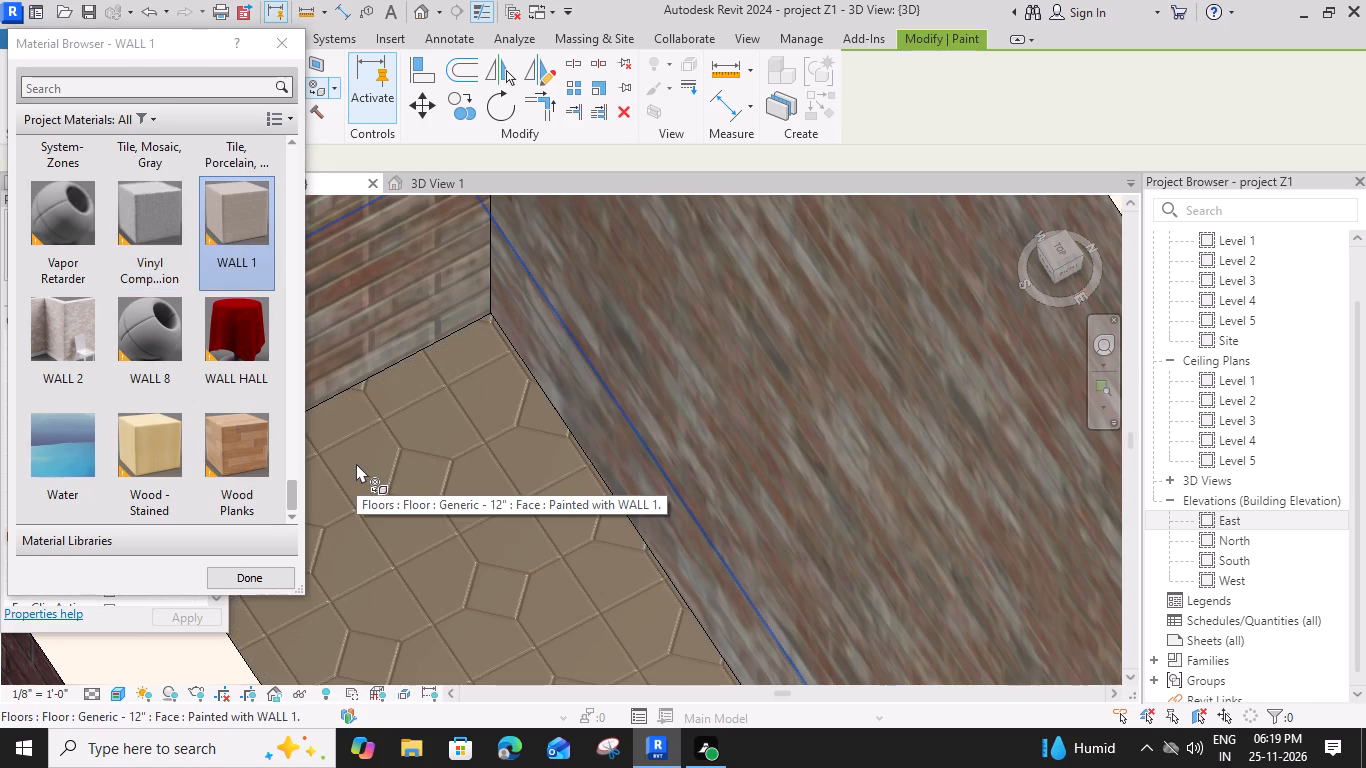
{"action": "scroll", "coordinate": [206, 303], "scroll_direction": "up", "scroll_amount": 1}
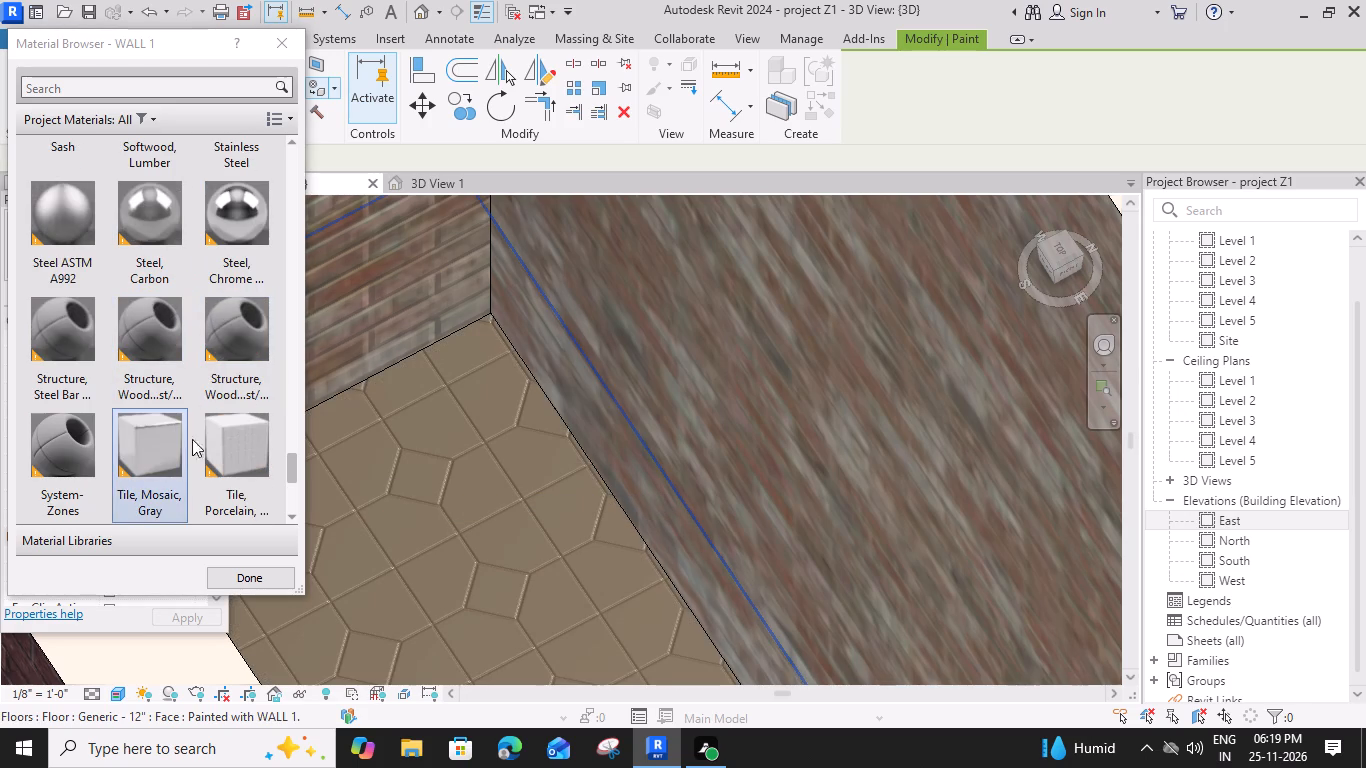
Repaint the floor of the small brick-walled room beside the garden with the Tile, Porcelain, 4in material.
{"action": "left_click", "coordinate": [216, 442]}
{"action": "left_click", "coordinate": [467, 475]}
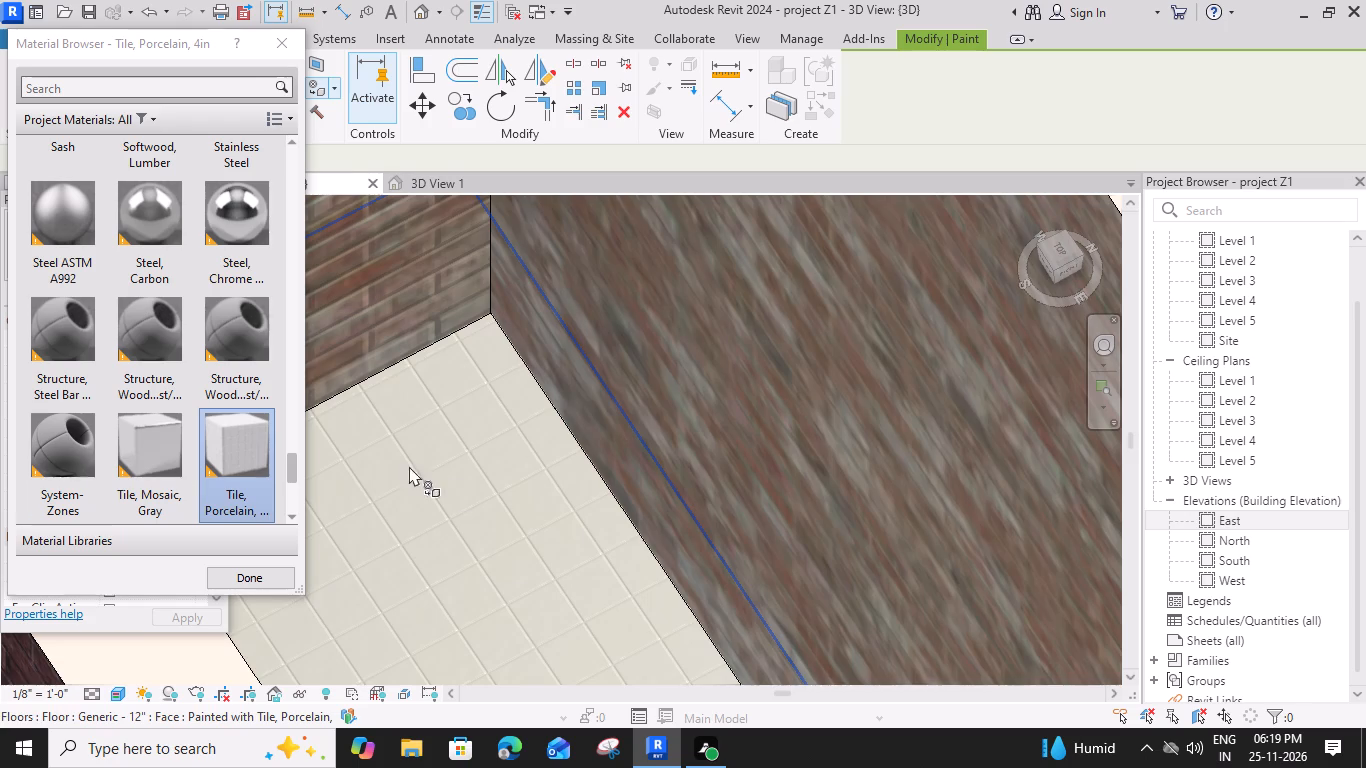
Paint the floor of the small room behind the arched opening with the Wood Planks material.
{"action": "scroll", "coordinate": [373, 471], "scroll_direction": "down", "scroll_amount": 5}
{"action": "middle_click_drag", "start_coordinate": [490, 559], "coordinate": [383, 124]}
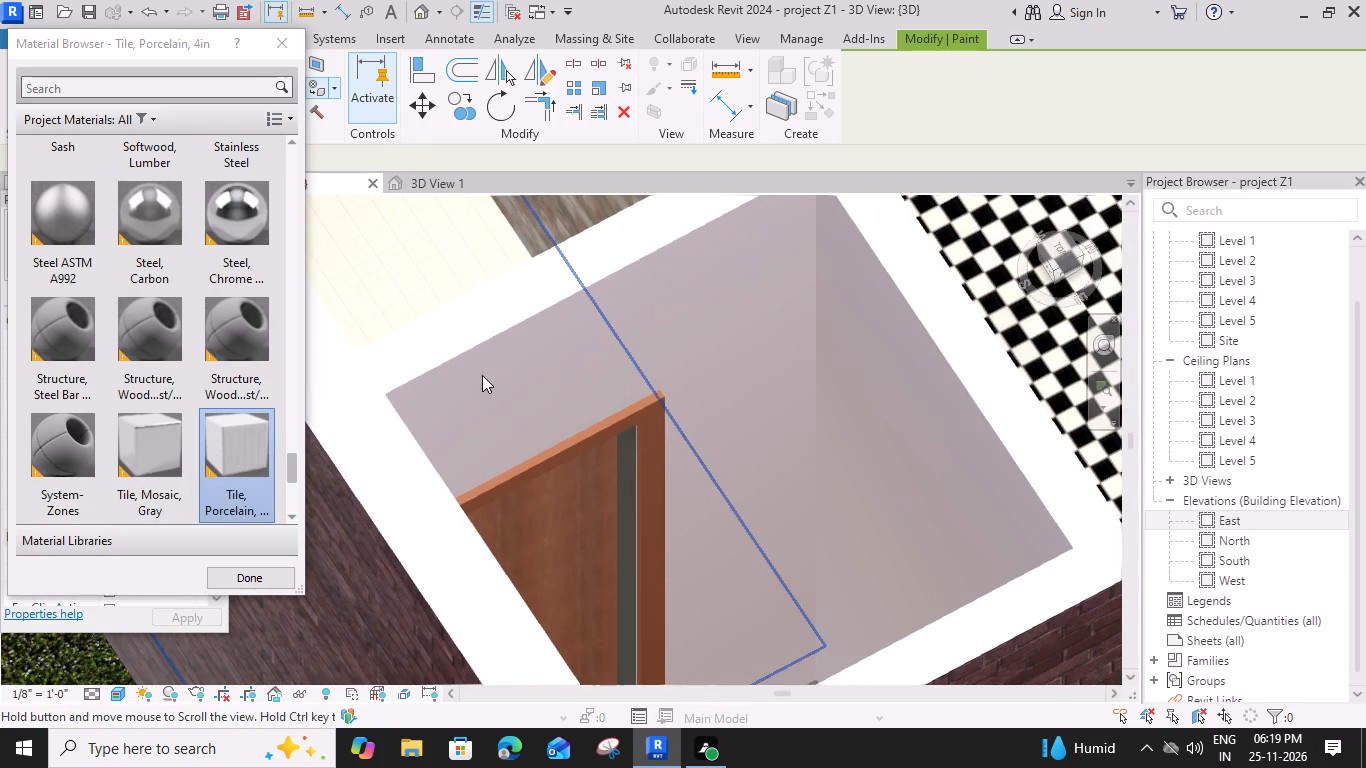
{"action": "middle_click_drag", "start_coordinate": [608, 559], "coordinate": [459, 285]}
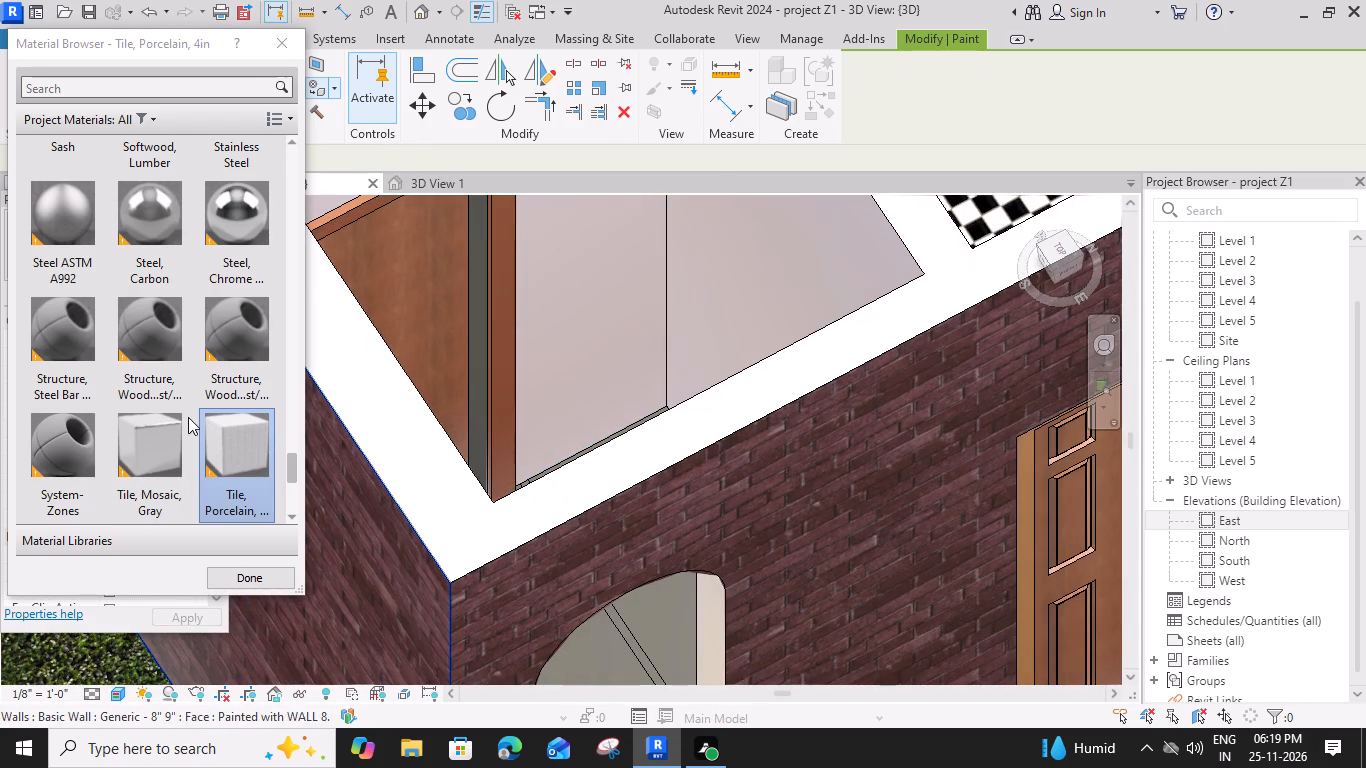
{"action": "scroll", "coordinate": [179, 442], "scroll_direction": "down", "scroll_amount": 5}
{"action": "left_click", "coordinate": [252, 453]}
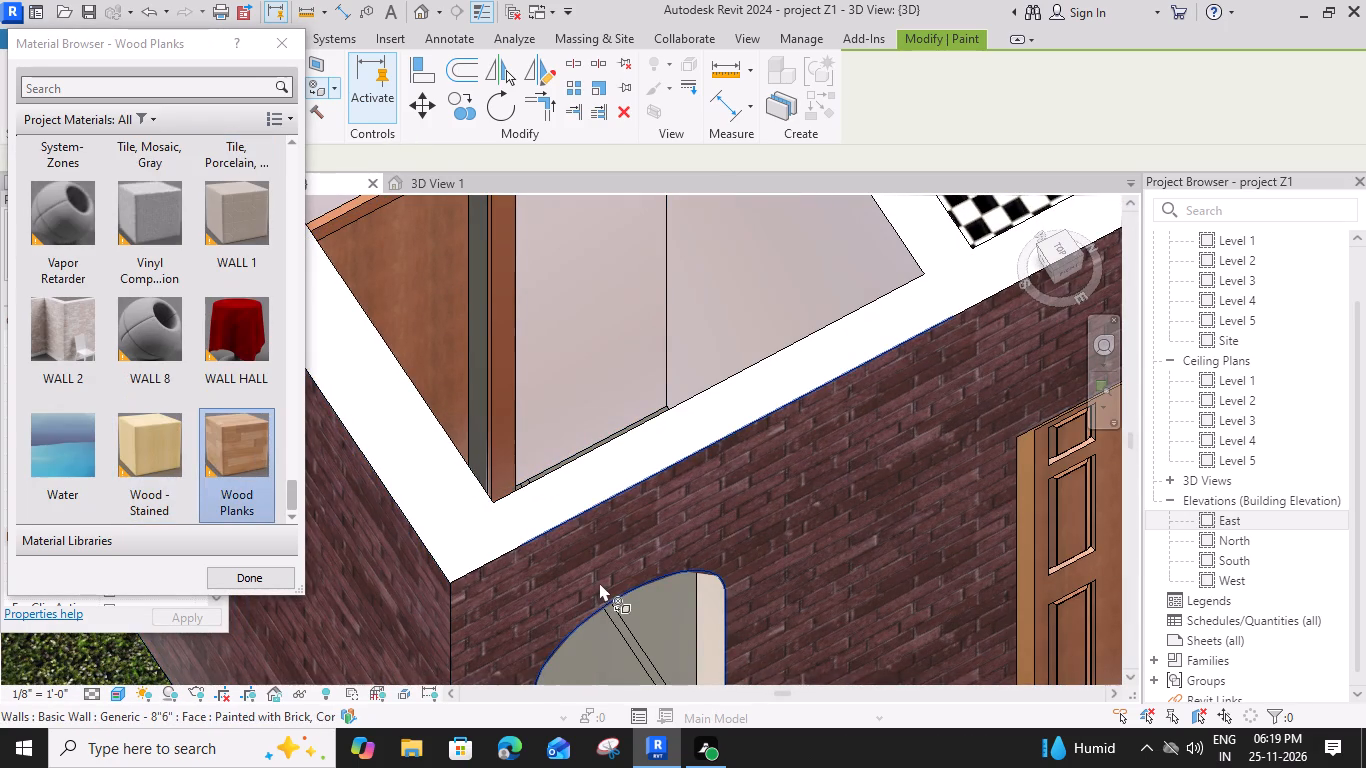
{"action": "left_click", "coordinate": [647, 617]}
Paint the unfinished grey floor area adjoining the main hall with the FLOOR HALL material and finish painting.
{"action": "scroll", "coordinate": [647, 617], "scroll_direction": "down", "scroll_amount": 4}
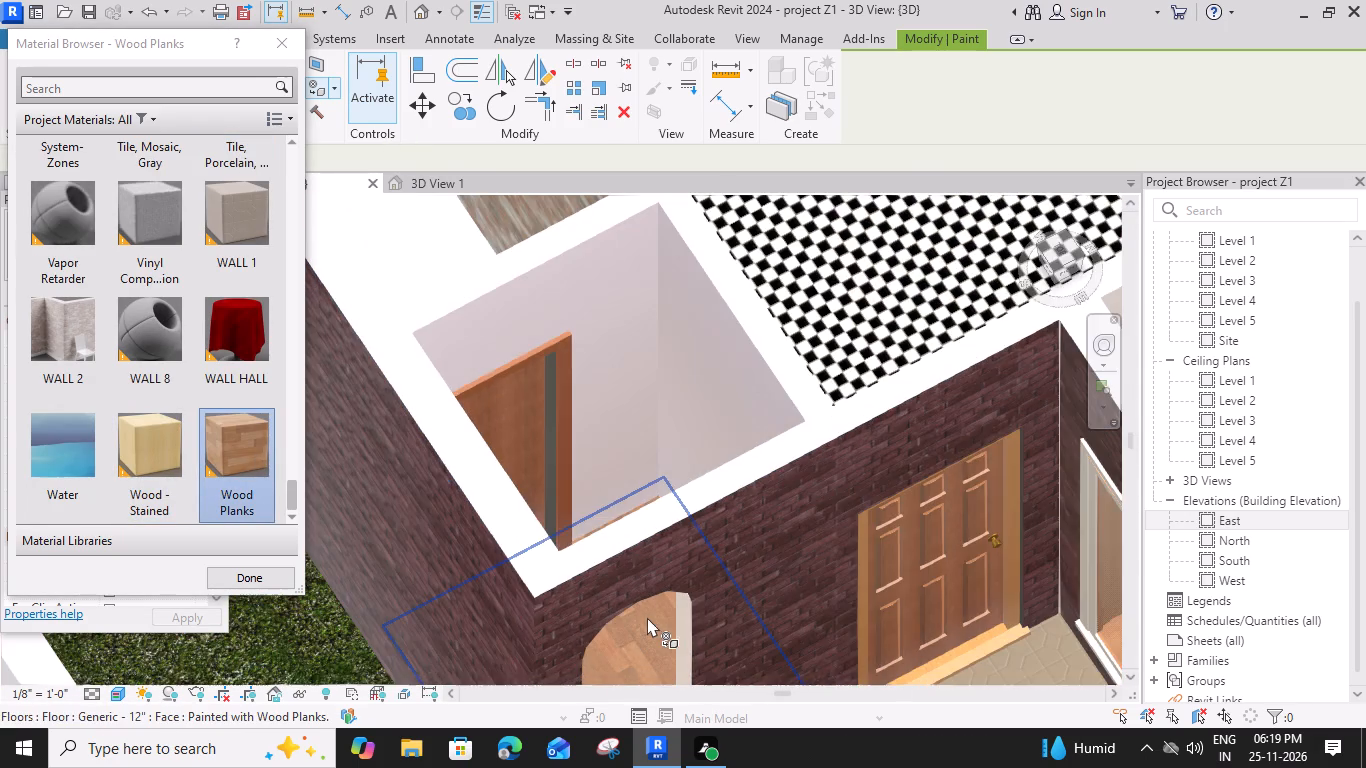
{"action": "scroll", "coordinate": [651, 602], "scroll_direction": "down", "scroll_amount": 5}
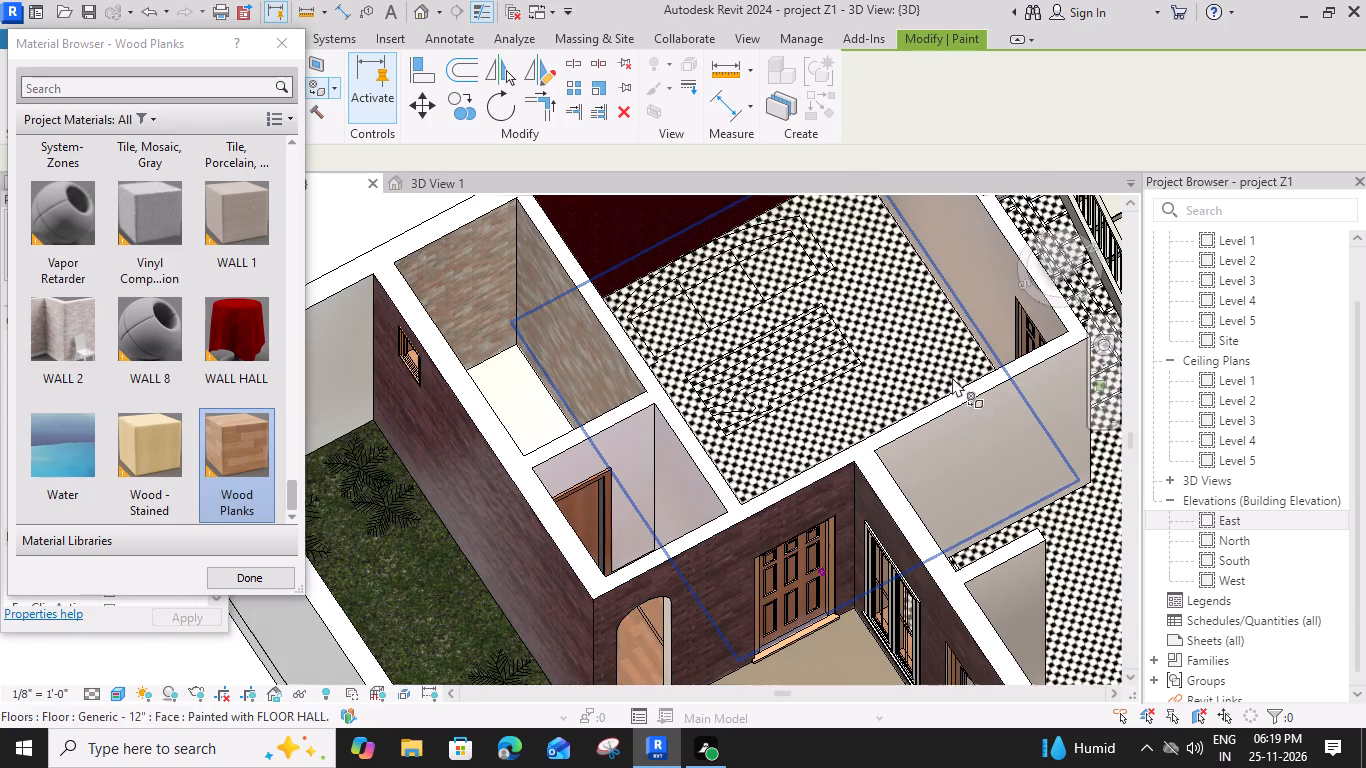
{"action": "middle_click_drag", "start_coordinate": [949, 380], "coordinate": [497, 399]}
{"action": "scroll", "coordinate": [191, 313], "scroll_direction": "up", "scroll_amount": 2}
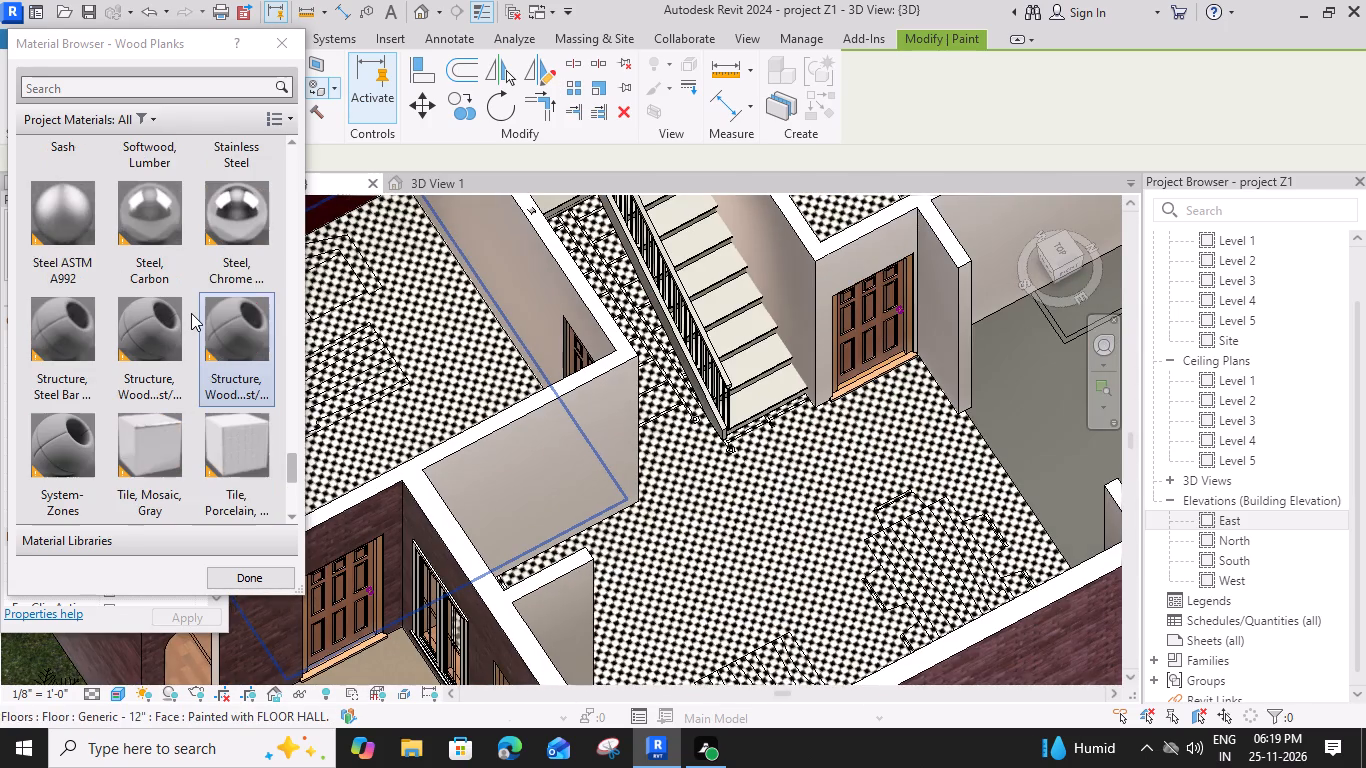
{"action": "scroll", "coordinate": [191, 313], "scroll_direction": "up", "scroll_amount": 3}
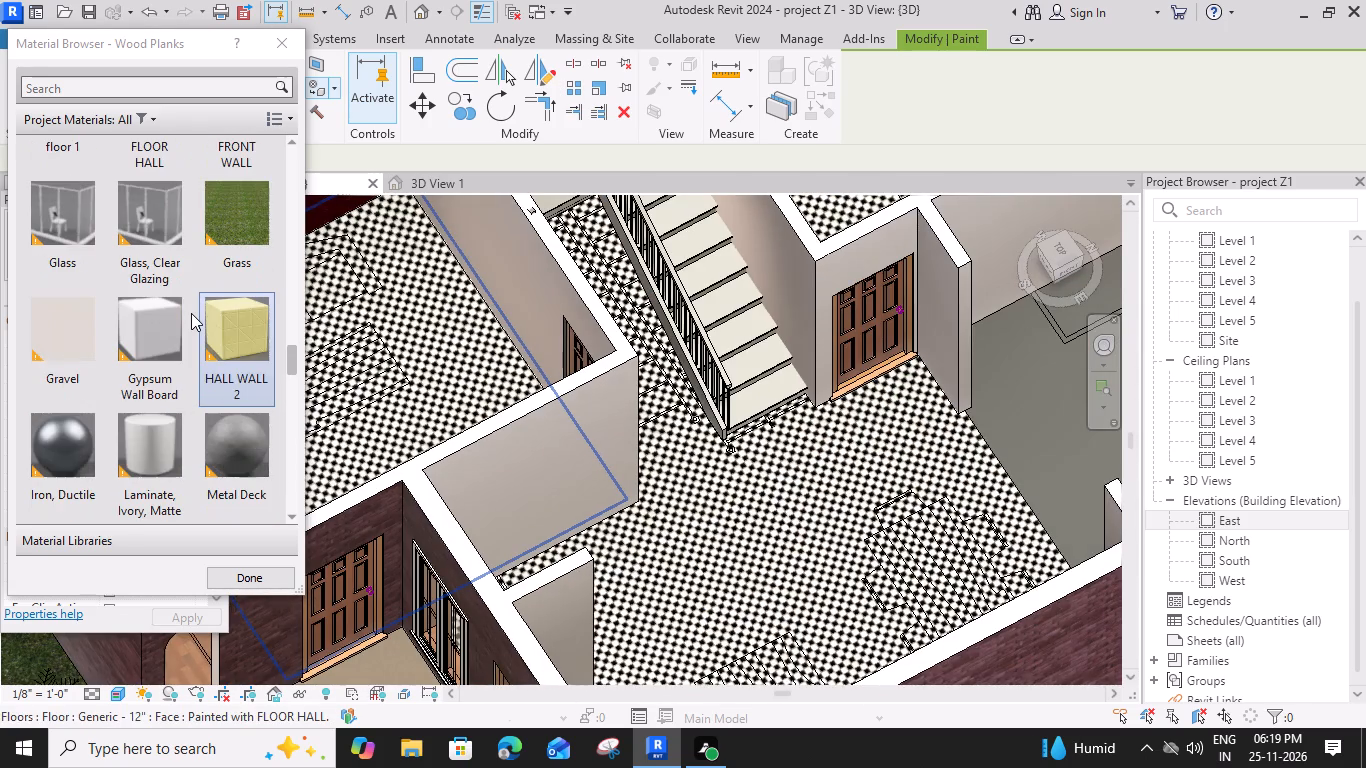
{"action": "scroll", "coordinate": [191, 313], "scroll_direction": "up", "scroll_amount": 1}
{"action": "left_click", "coordinate": [169, 432]}
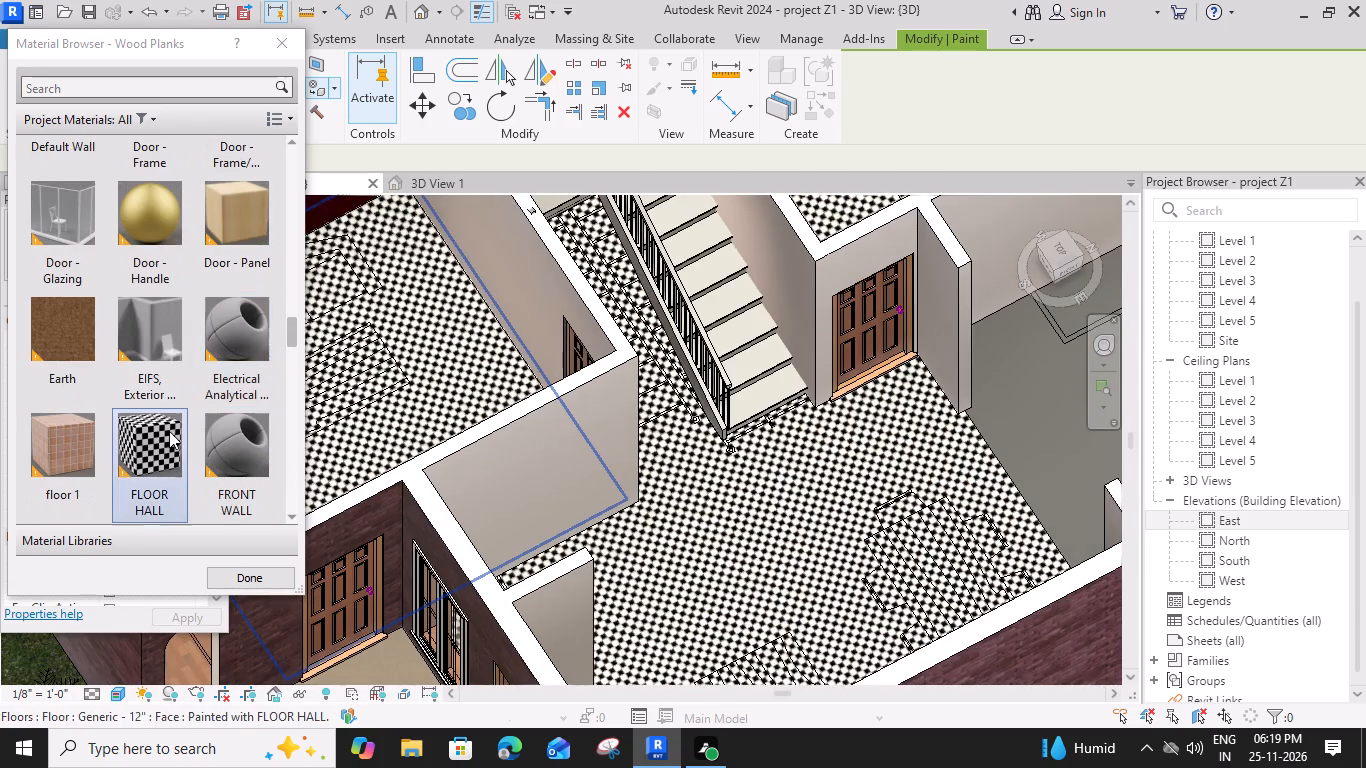
{"action": "left_click", "coordinate": [1016, 397]}
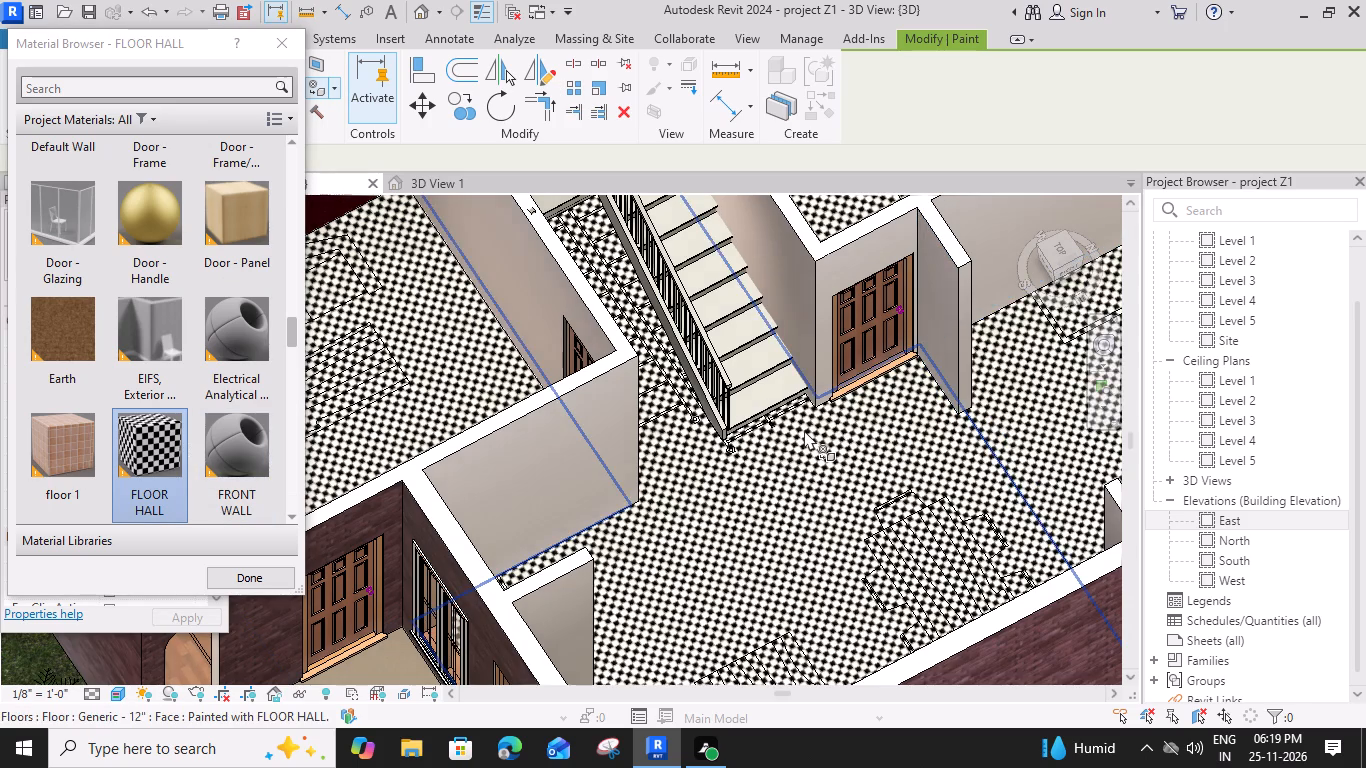
{"action": "scroll", "coordinate": [804, 430], "scroll_direction": "down", "scroll_amount": 5}
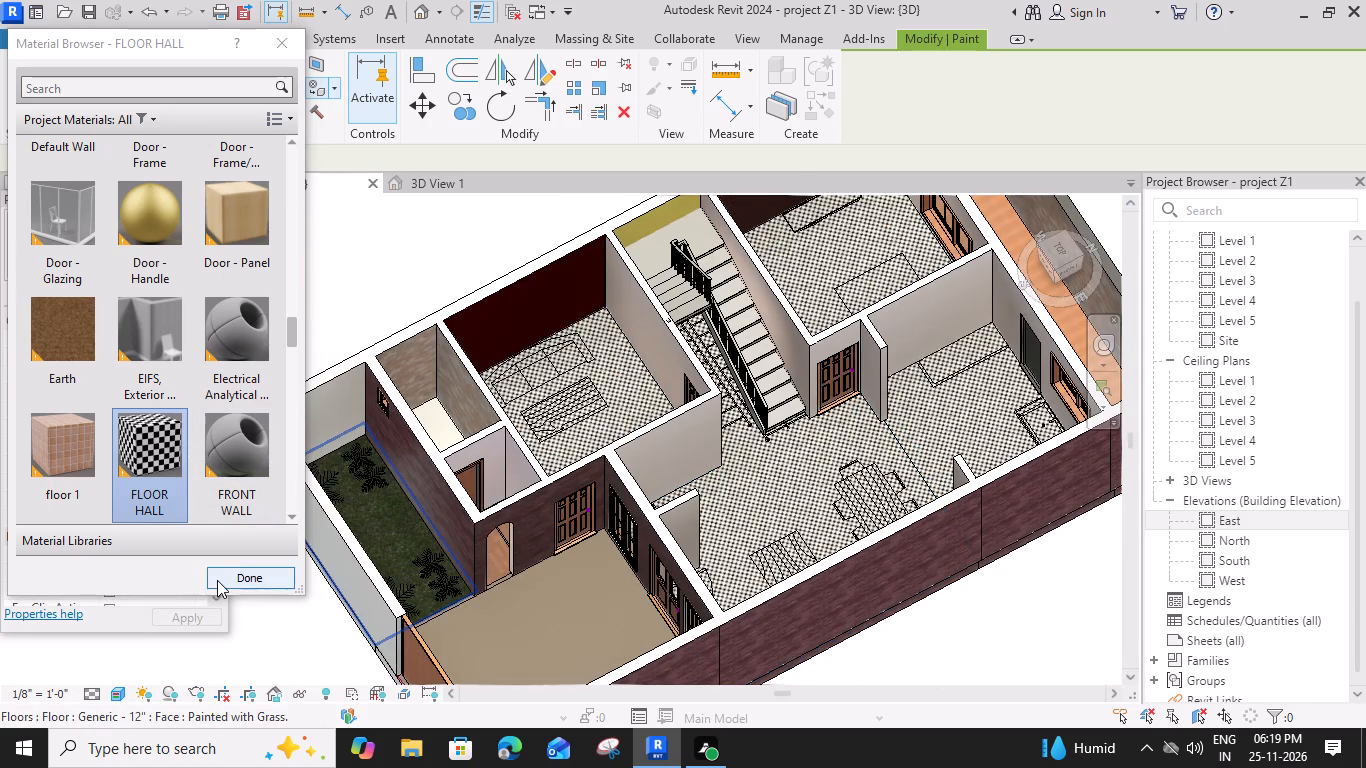
{"action": "left_click", "coordinate": [217, 580]}
Paint the five lowest treads of the staircase's lower flight with the Gypsum Wall Board material.
{"action": "scroll", "coordinate": [650, 443], "scroll_direction": "down", "scroll_amount": 2}
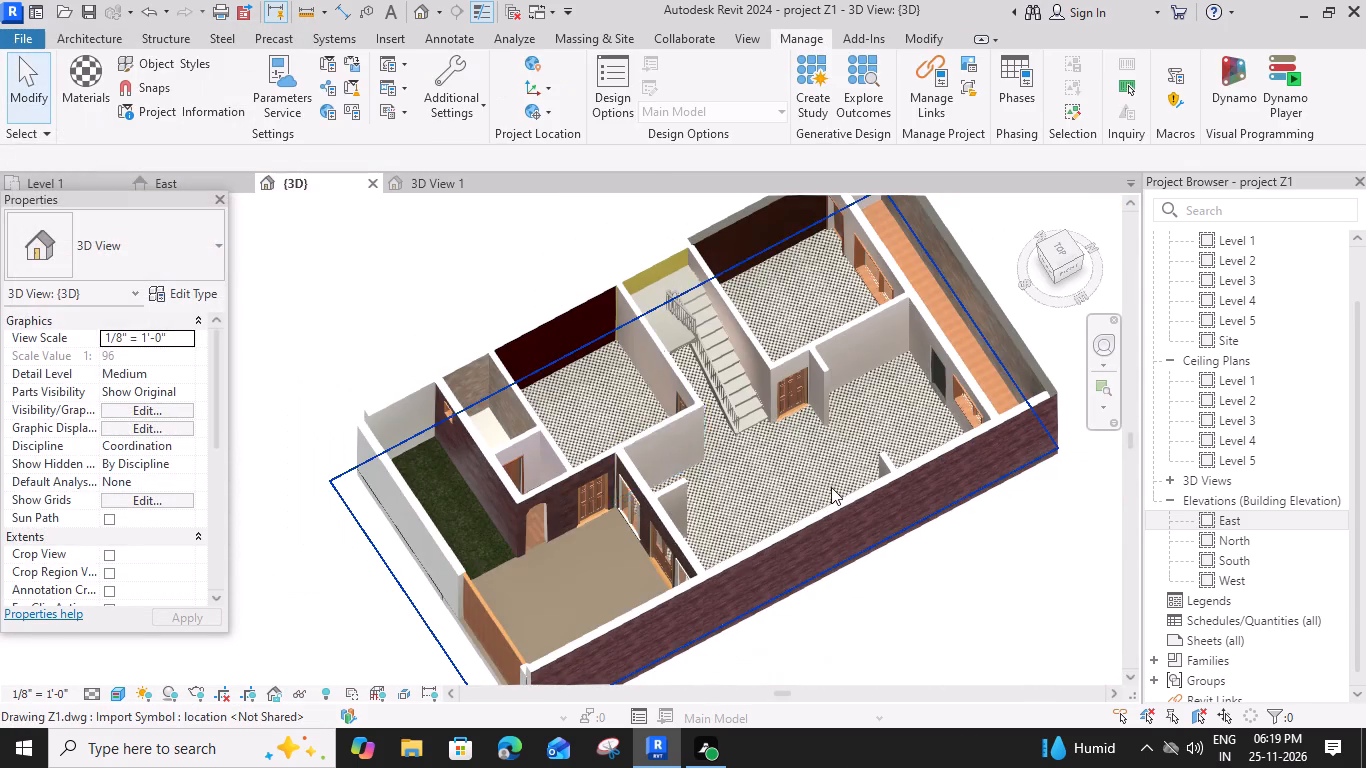
{"action": "scroll", "coordinate": [756, 416], "scroll_direction": "up", "scroll_amount": 3}
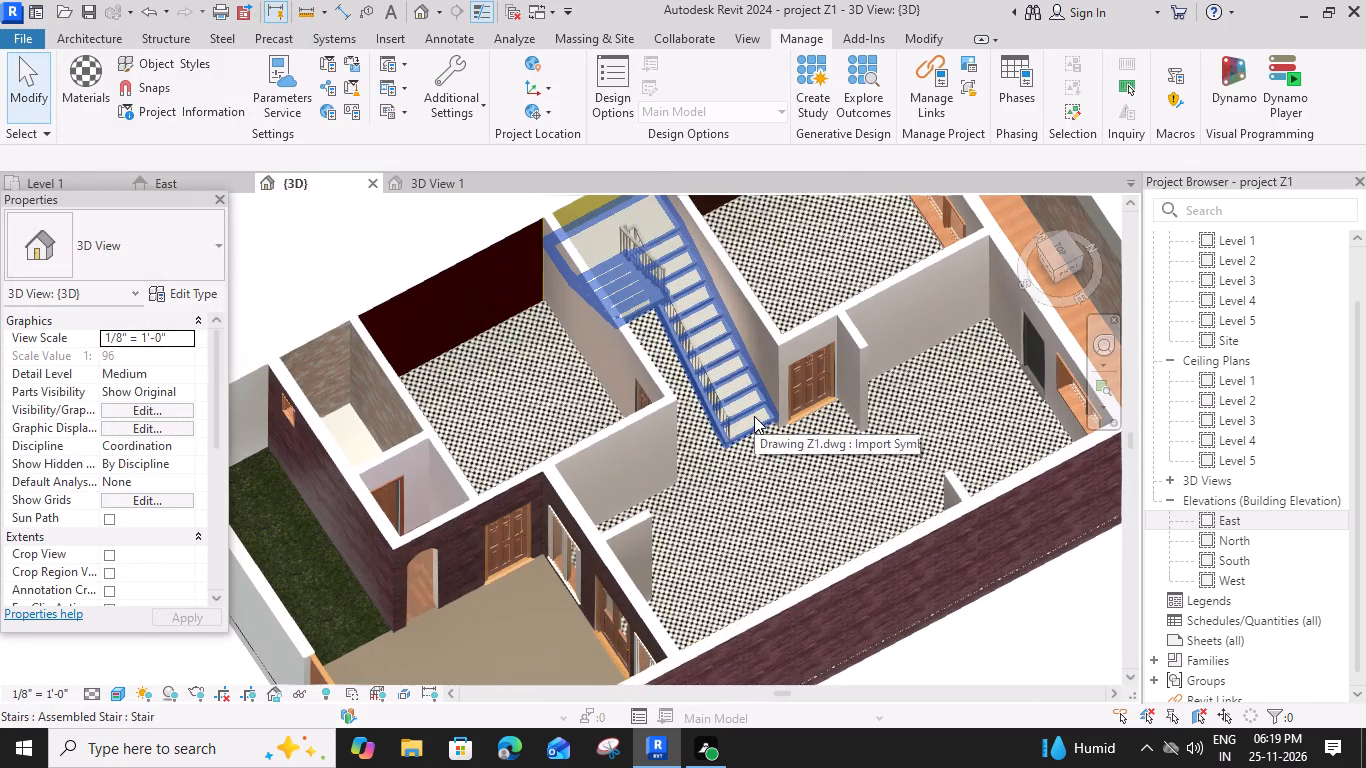
{"action": "left_click", "coordinate": [754, 416]}
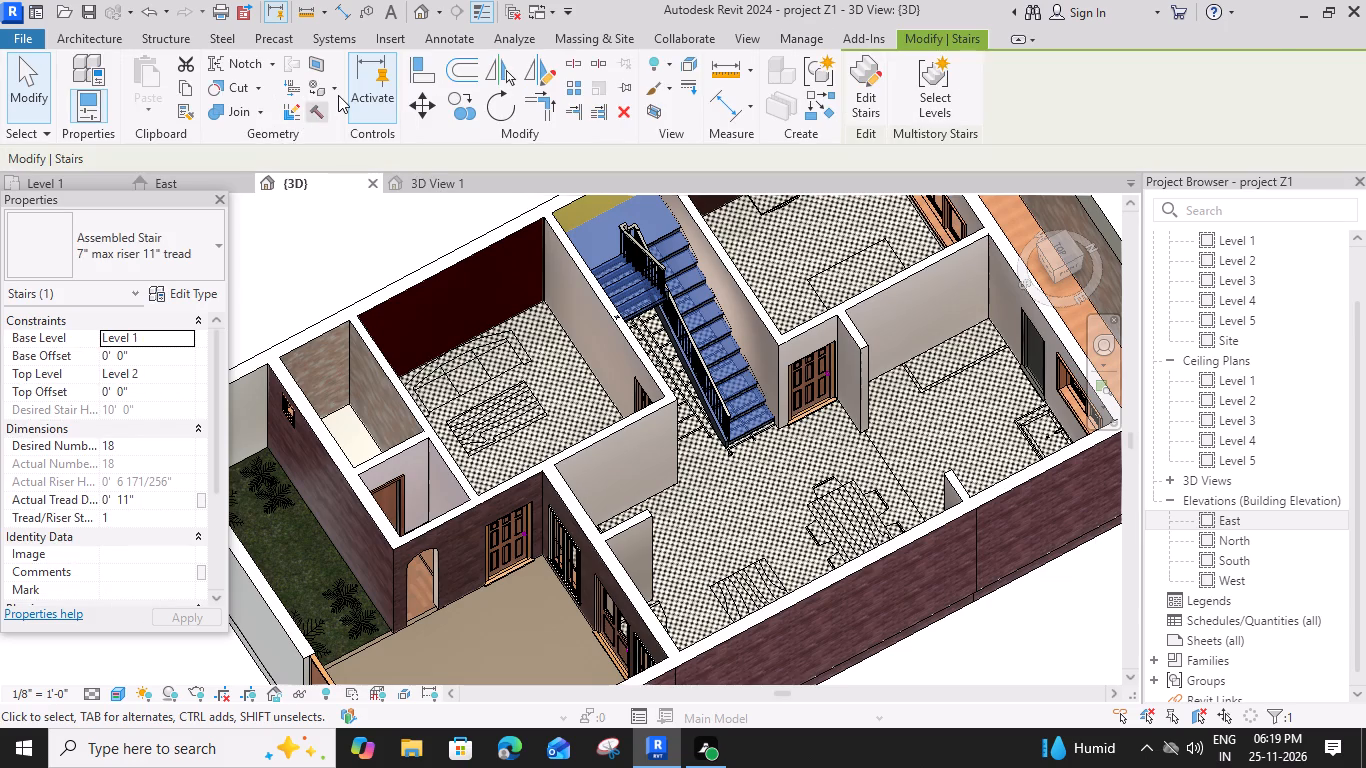
{"action": "left_click", "coordinate": [338, 92]}
{"action": "left_click", "coordinate": [325, 116]}
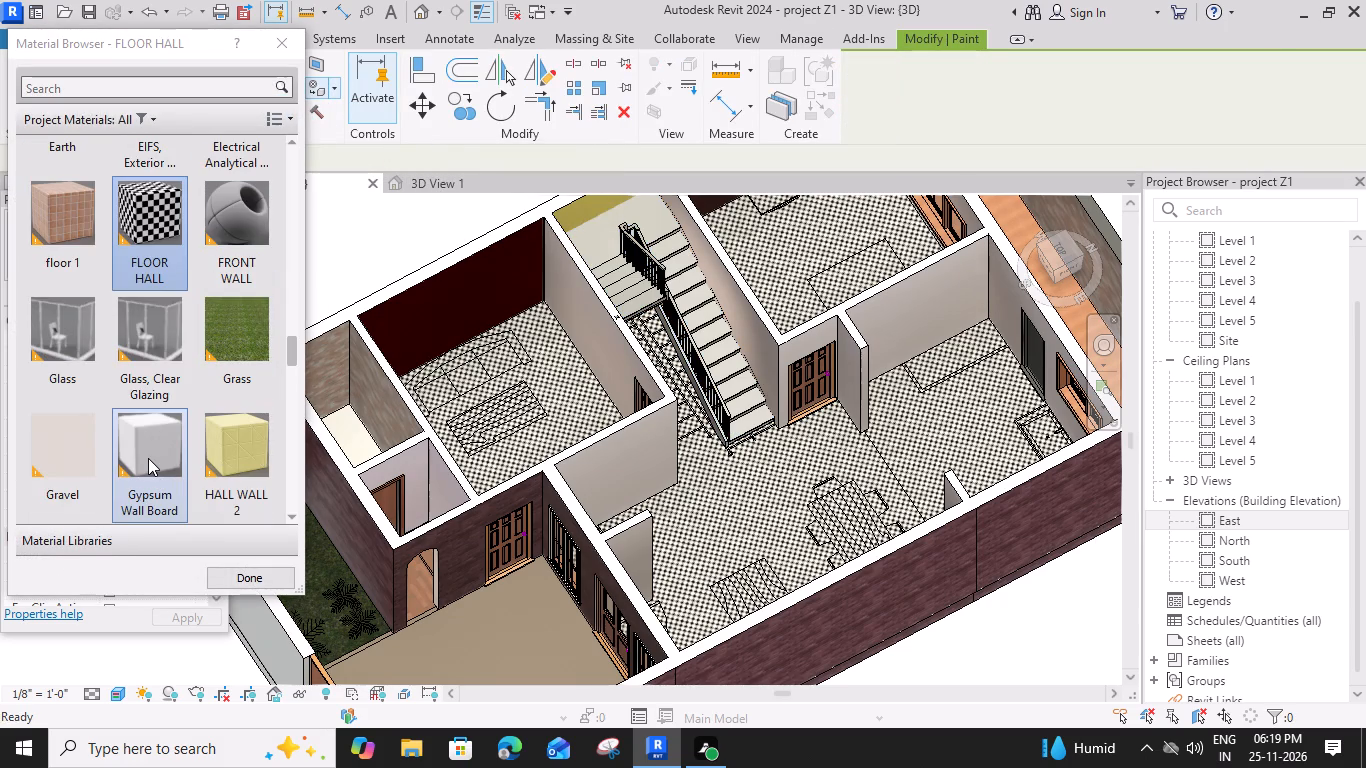
{"action": "left_click", "coordinate": [148, 458]}
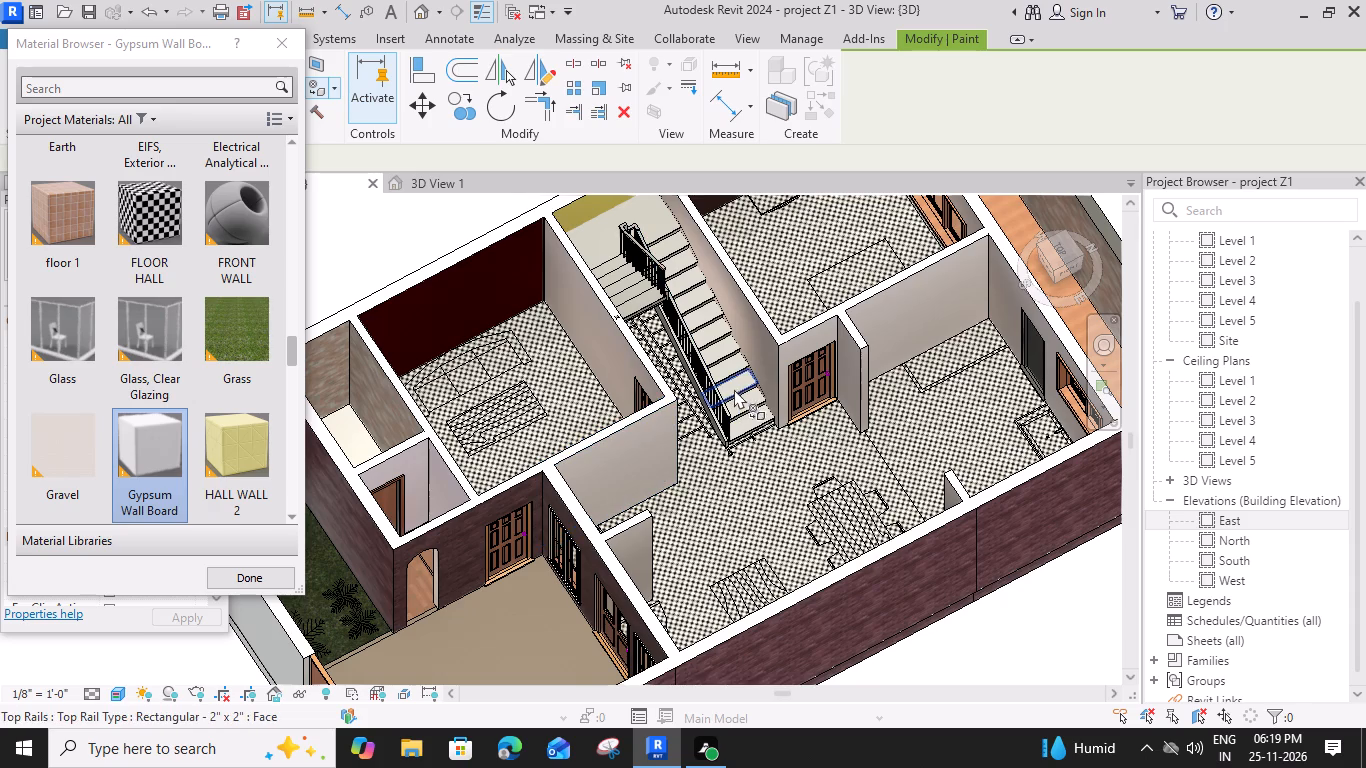
{"action": "left_click", "coordinate": [756, 417]}
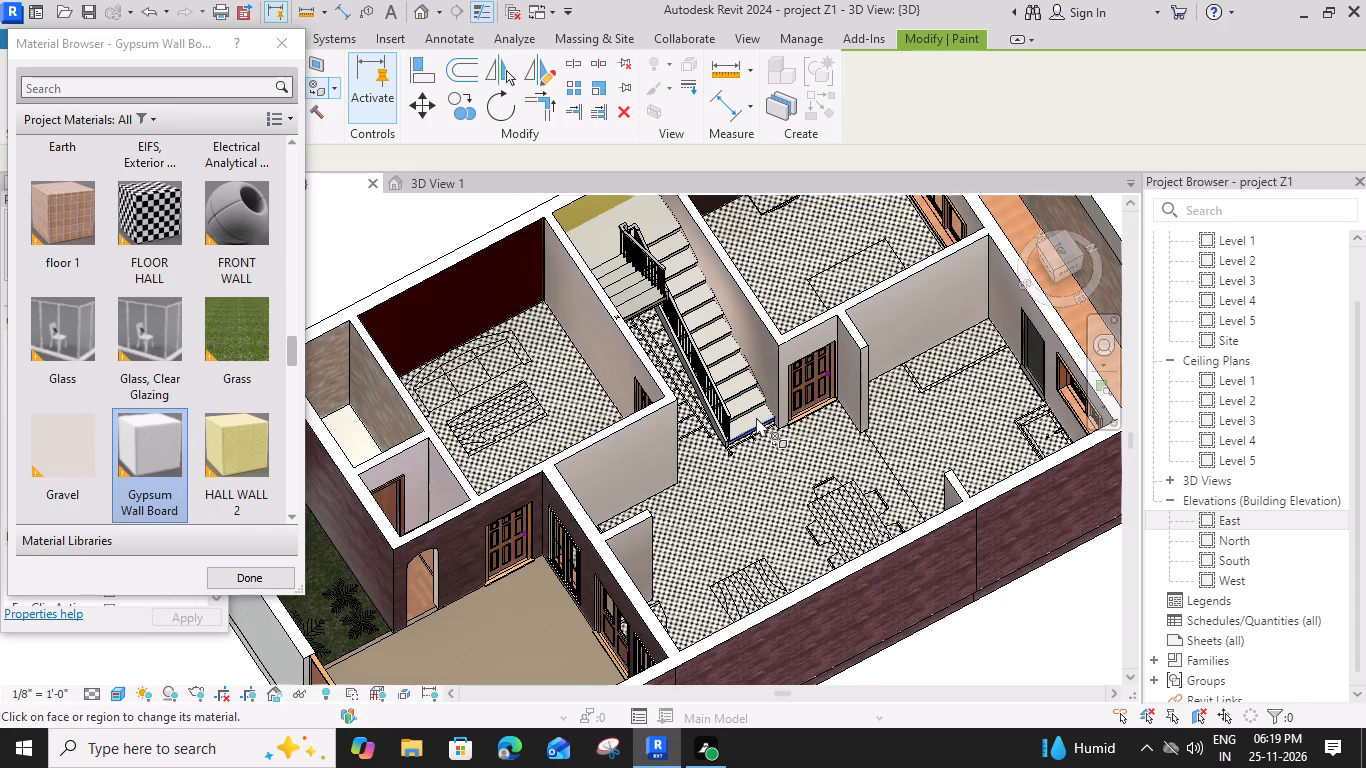
{"action": "scroll", "coordinate": [754, 409], "scroll_direction": "up", "scroll_amount": 10}
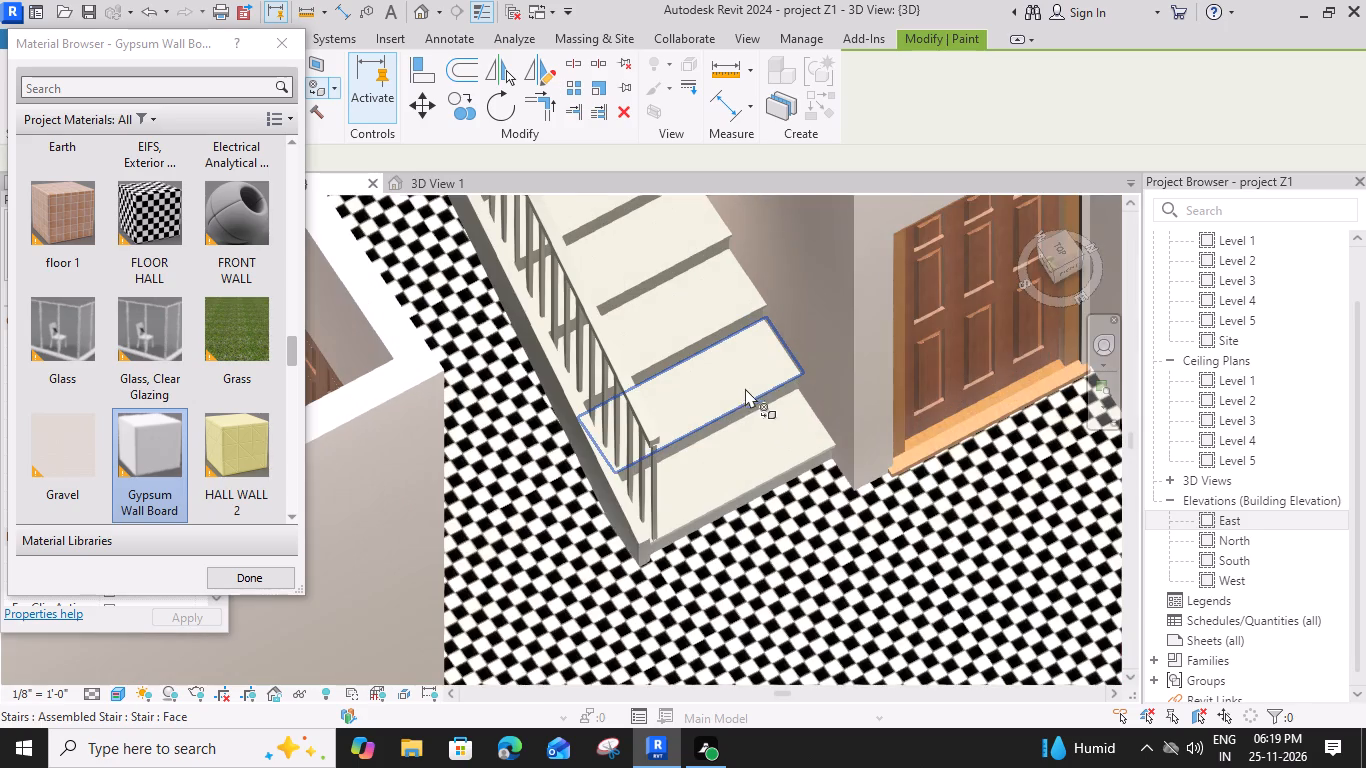
{"action": "left_click", "coordinate": [742, 381]}
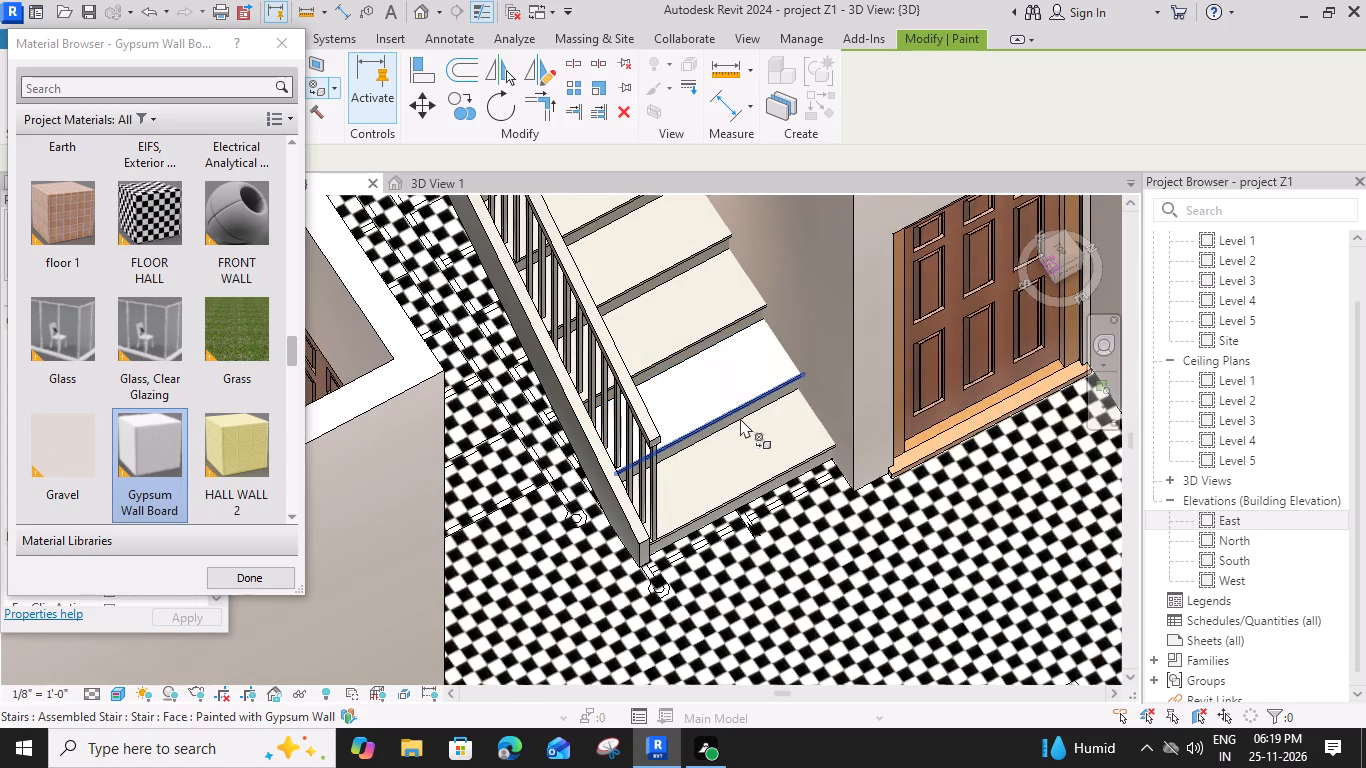
{"action": "middle_click_drag", "start_coordinate": [741, 424], "coordinate": [733, 373], "text": "shift"}
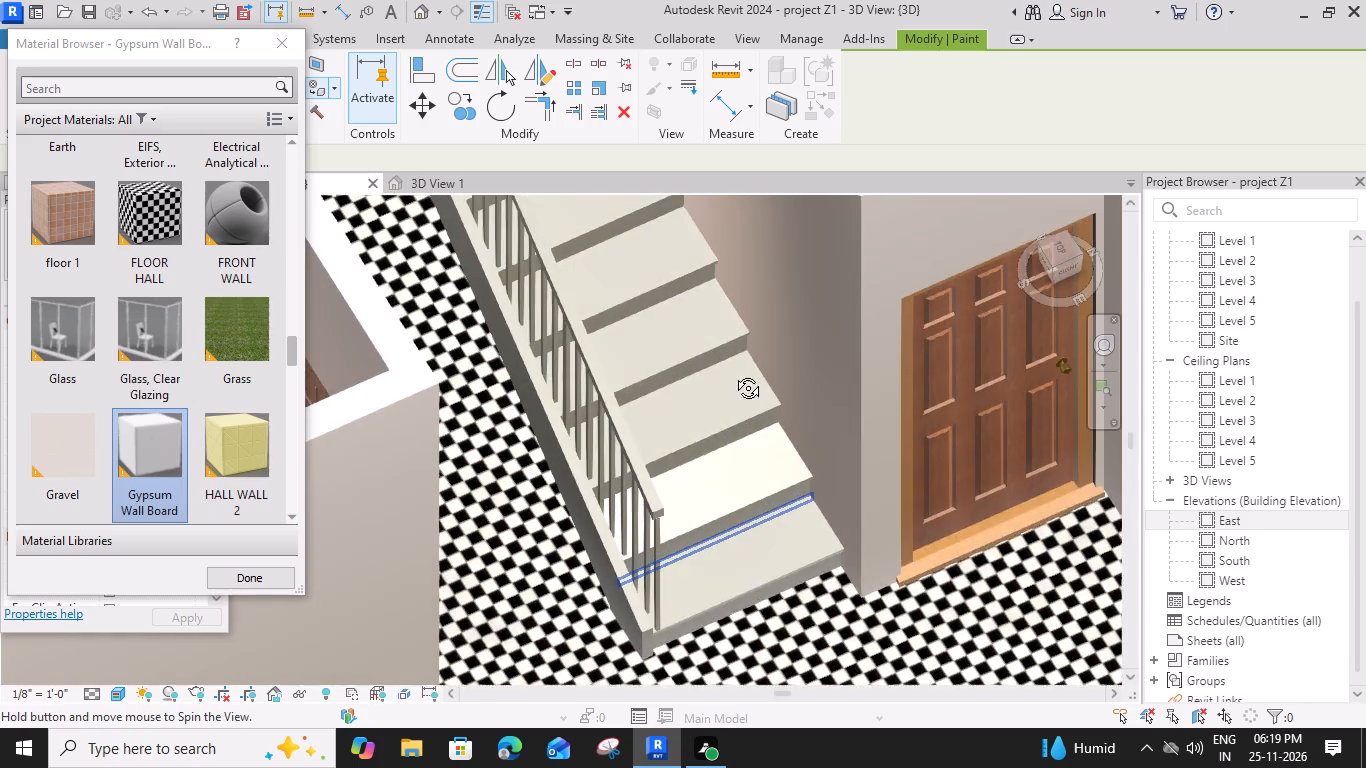
{"action": "middle_click_drag", "start_coordinate": [733, 373], "coordinate": [733, 367], "text": "shift"}
{"action": "scroll", "coordinate": [755, 579], "scroll_direction": "up", "scroll_amount": 5}
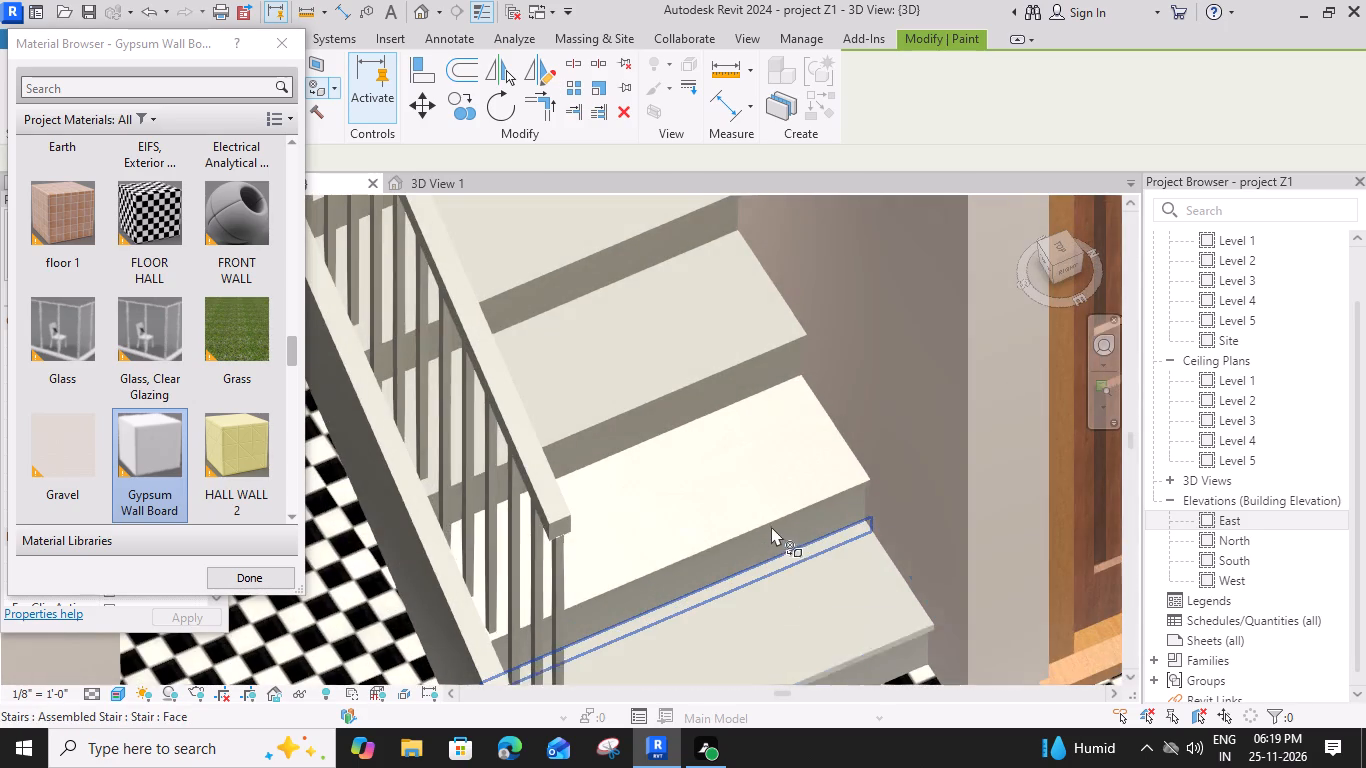
{"action": "left_click", "coordinate": [669, 369]}
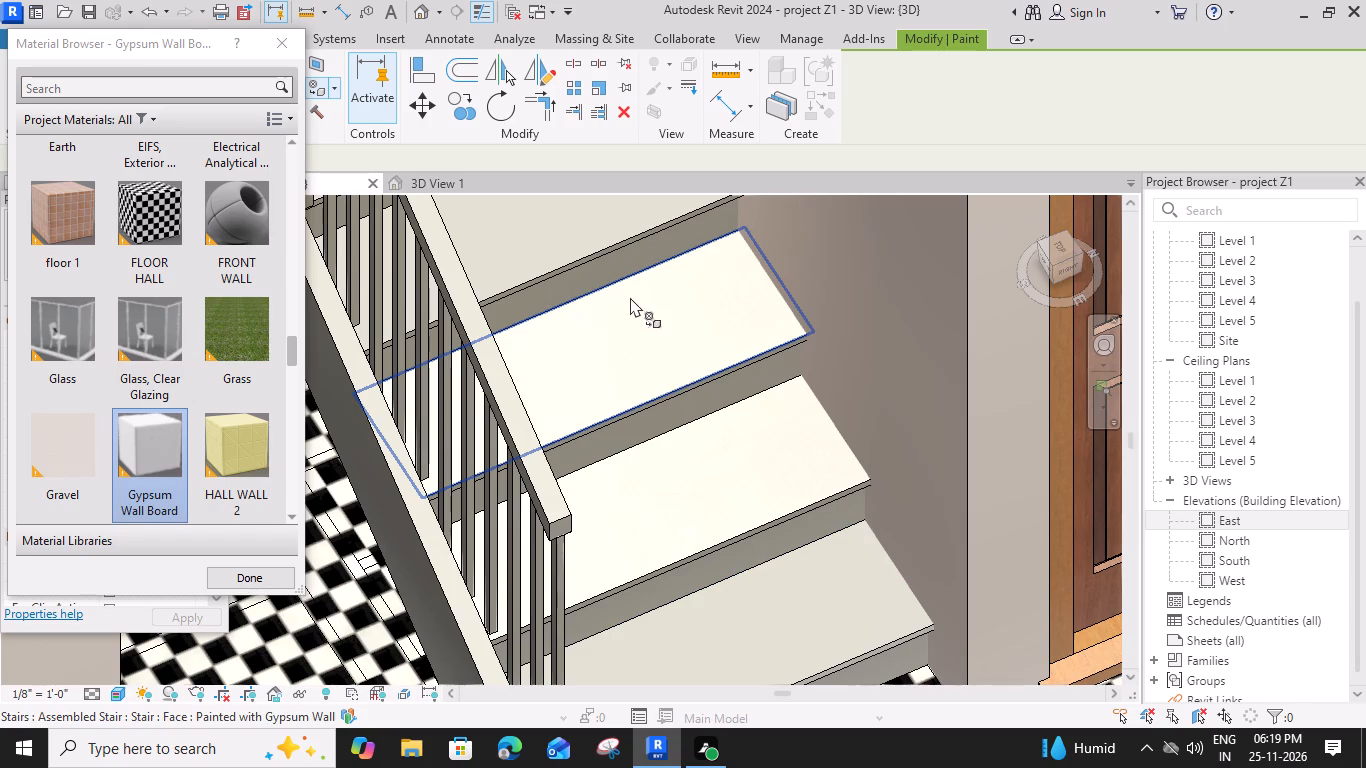
{"action": "middle_click_drag", "start_coordinate": [637, 306], "coordinate": [699, 500]}
{"action": "left_click", "coordinate": [686, 384]}
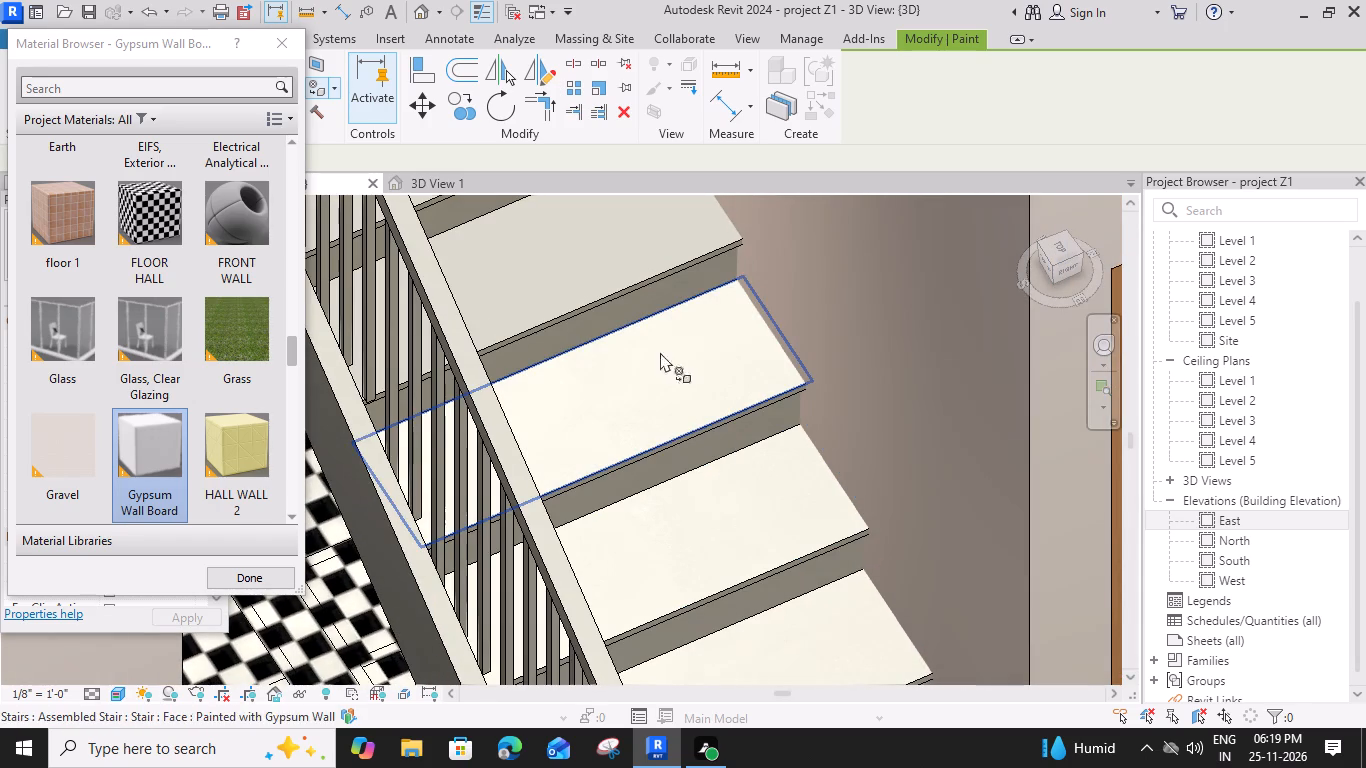
{"action": "left_click", "coordinate": [625, 261]}
{"action": "scroll", "coordinate": [678, 371], "scroll_direction": "down", "scroll_amount": 2}
{"action": "middle_click_drag", "start_coordinate": [728, 498], "coordinate": [668, 222]}
{"action": "left_click", "coordinate": [717, 441]}
{"action": "scroll", "coordinate": [688, 367], "scroll_direction": "down", "scroll_amount": 4}
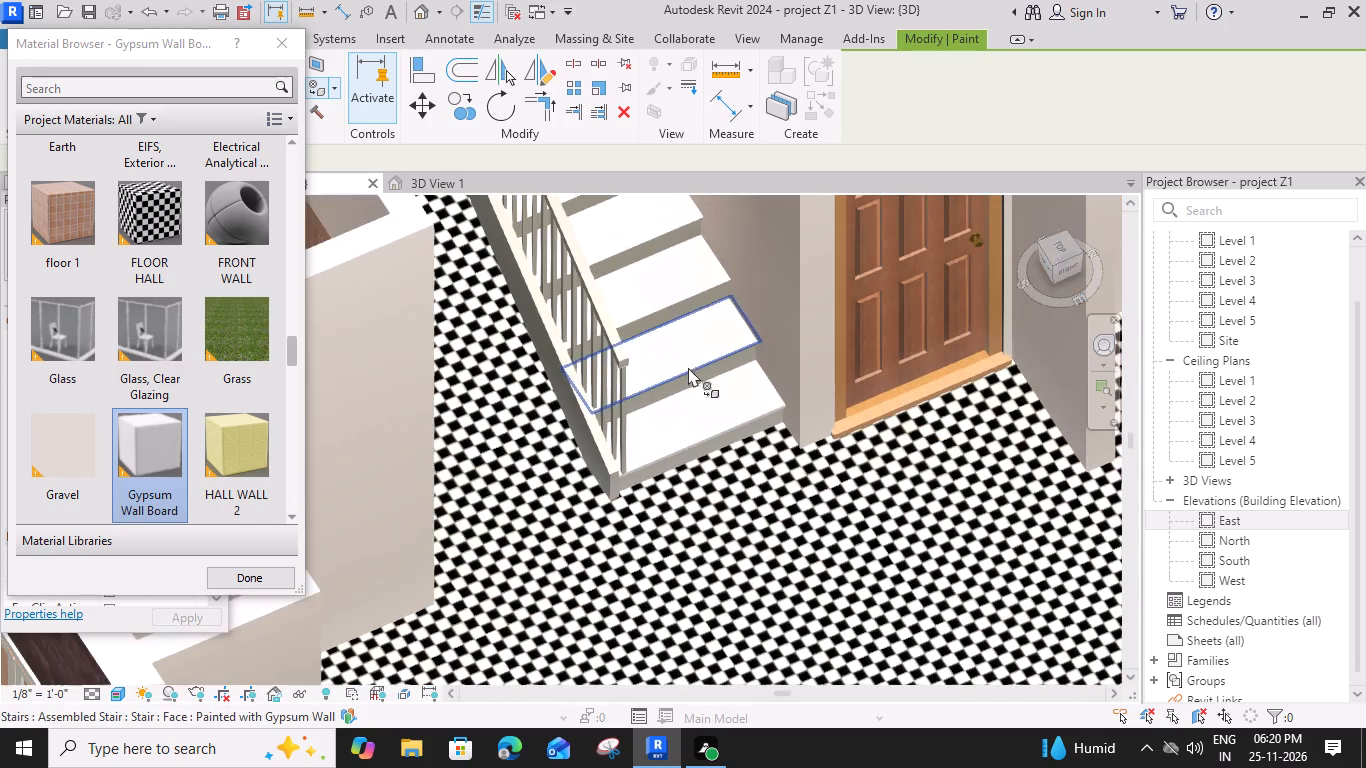
Paint the remaining treads of the lower flight, up to the landing, with Gypsum Wall Board.
{"action": "middle_click_drag", "start_coordinate": [647, 274], "coordinate": [752, 604]}
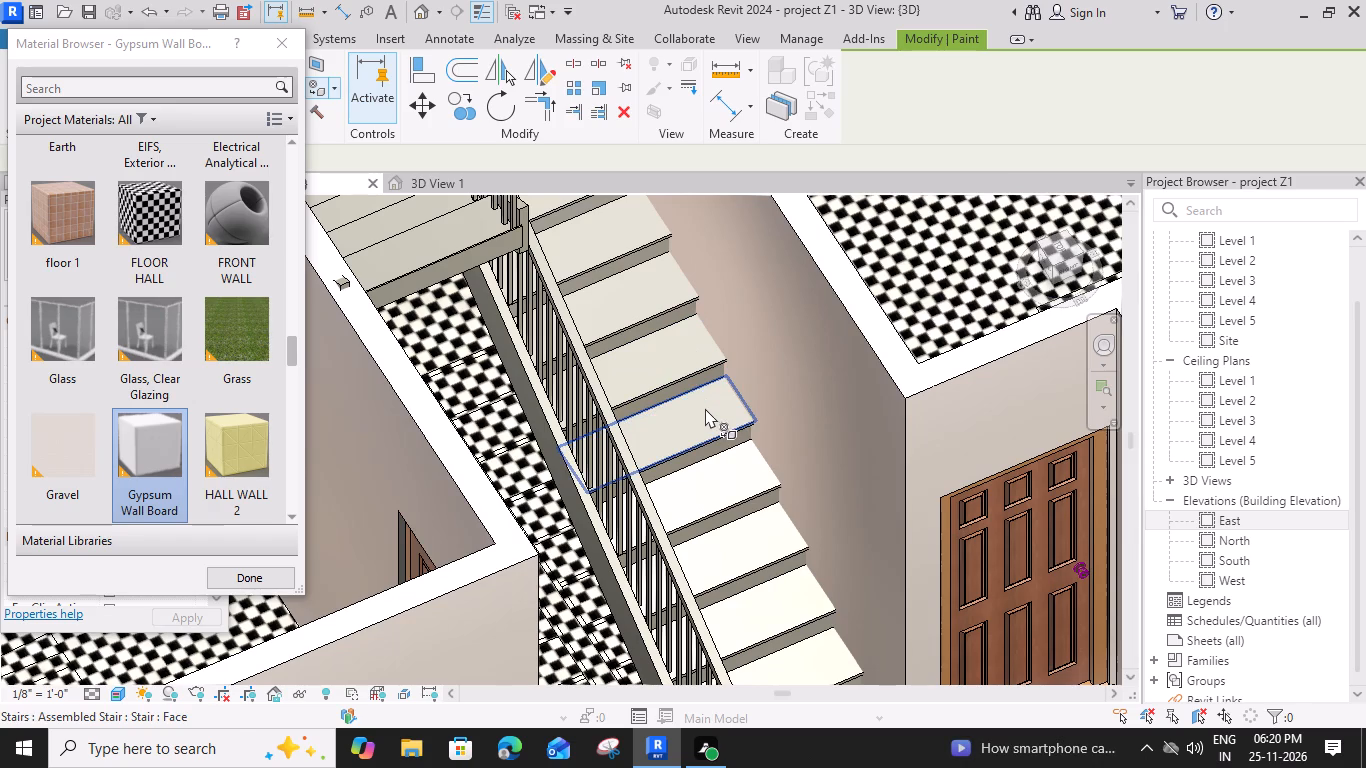
{"action": "left_click", "coordinate": [705, 408]}
{"action": "left_click", "coordinate": [658, 354]}
{"action": "left_click", "coordinate": [632, 299]}
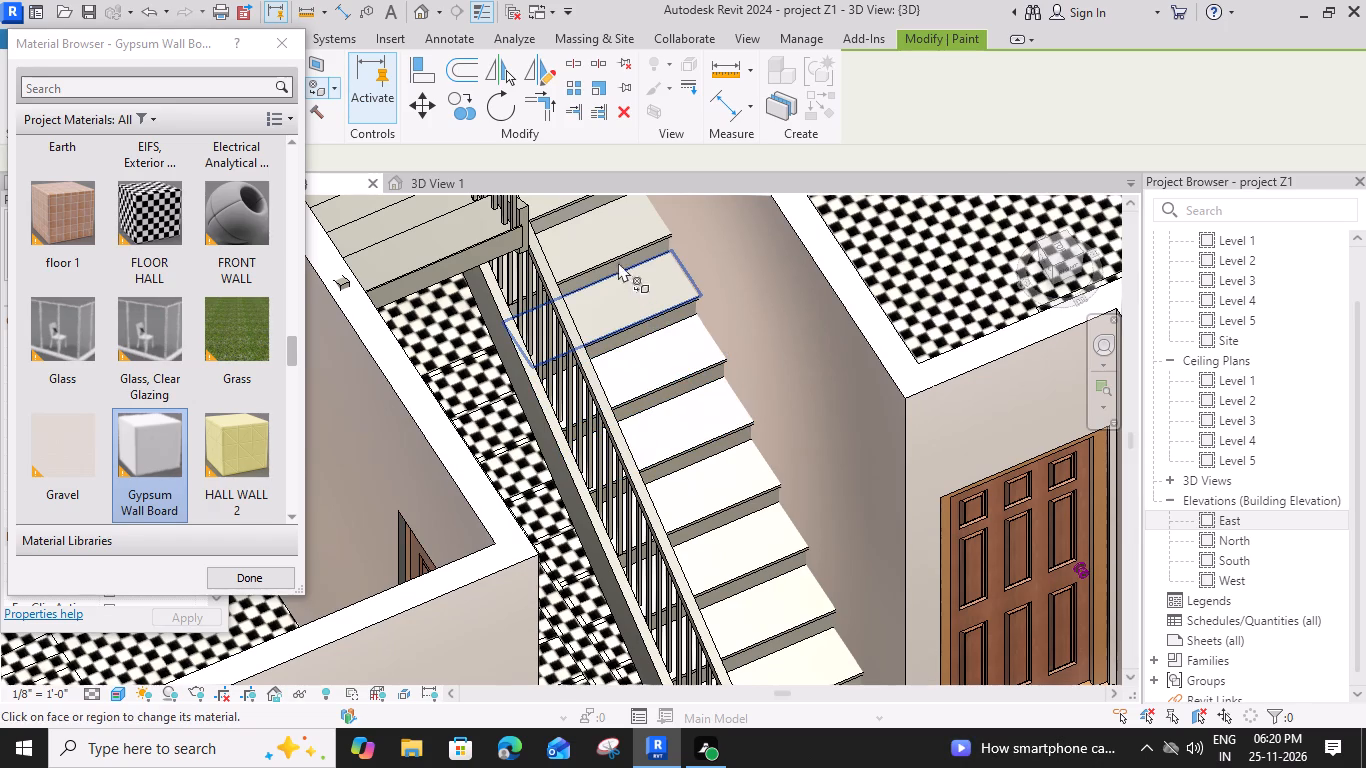
{"action": "left_click", "coordinate": [612, 245]}
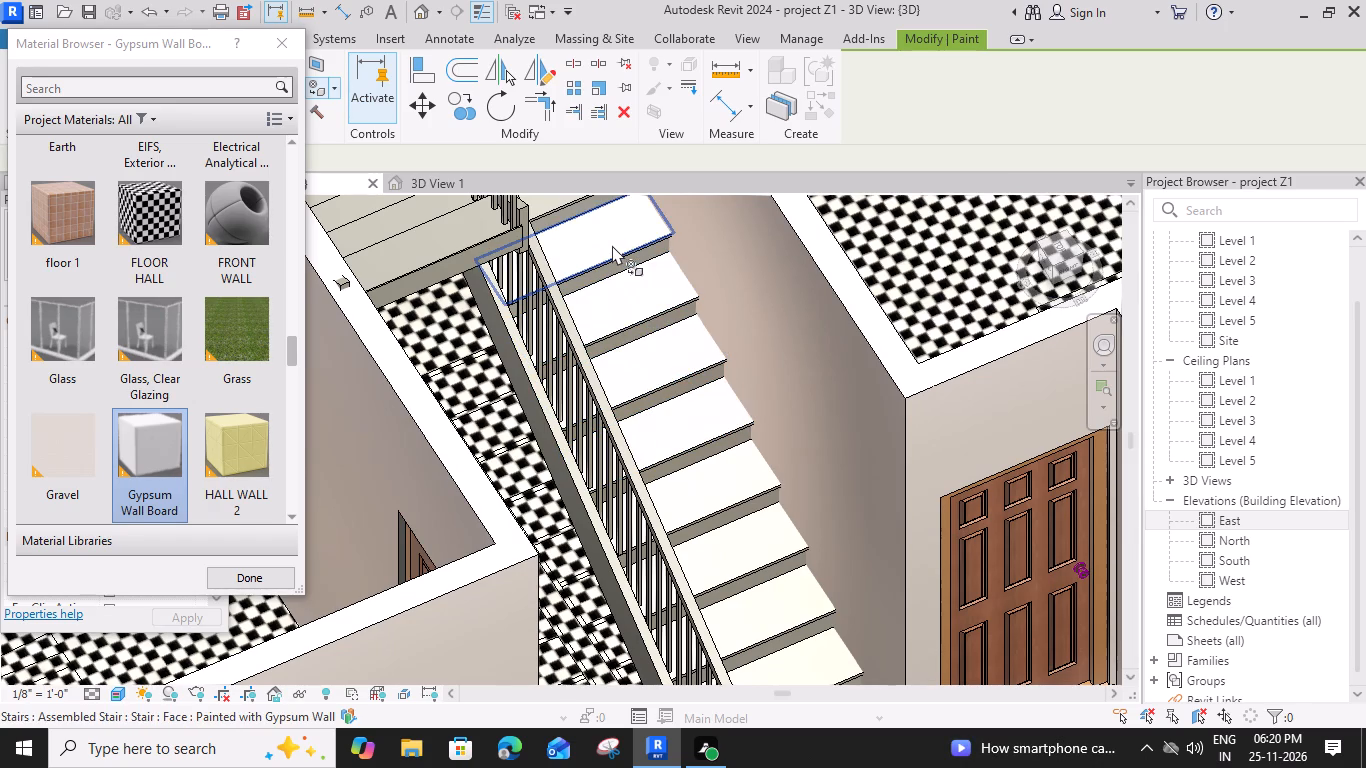
{"action": "scroll", "coordinate": [603, 225], "scroll_direction": "down", "scroll_amount": 2}
{"action": "middle_click_drag", "start_coordinate": [606, 234], "coordinate": [660, 467]}
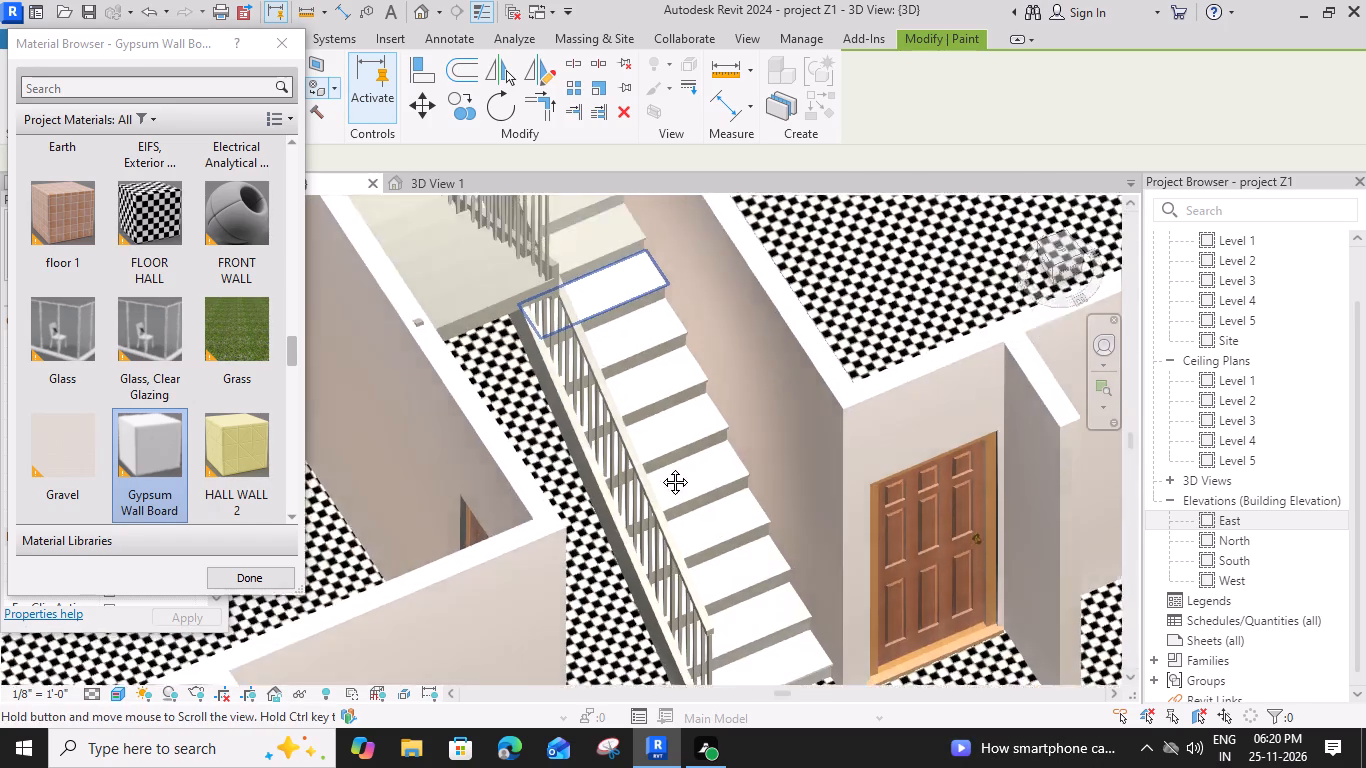
{"action": "middle_click_drag", "start_coordinate": [660, 467], "coordinate": [671, 515]}
{"action": "left_click", "coordinate": [651, 415]}
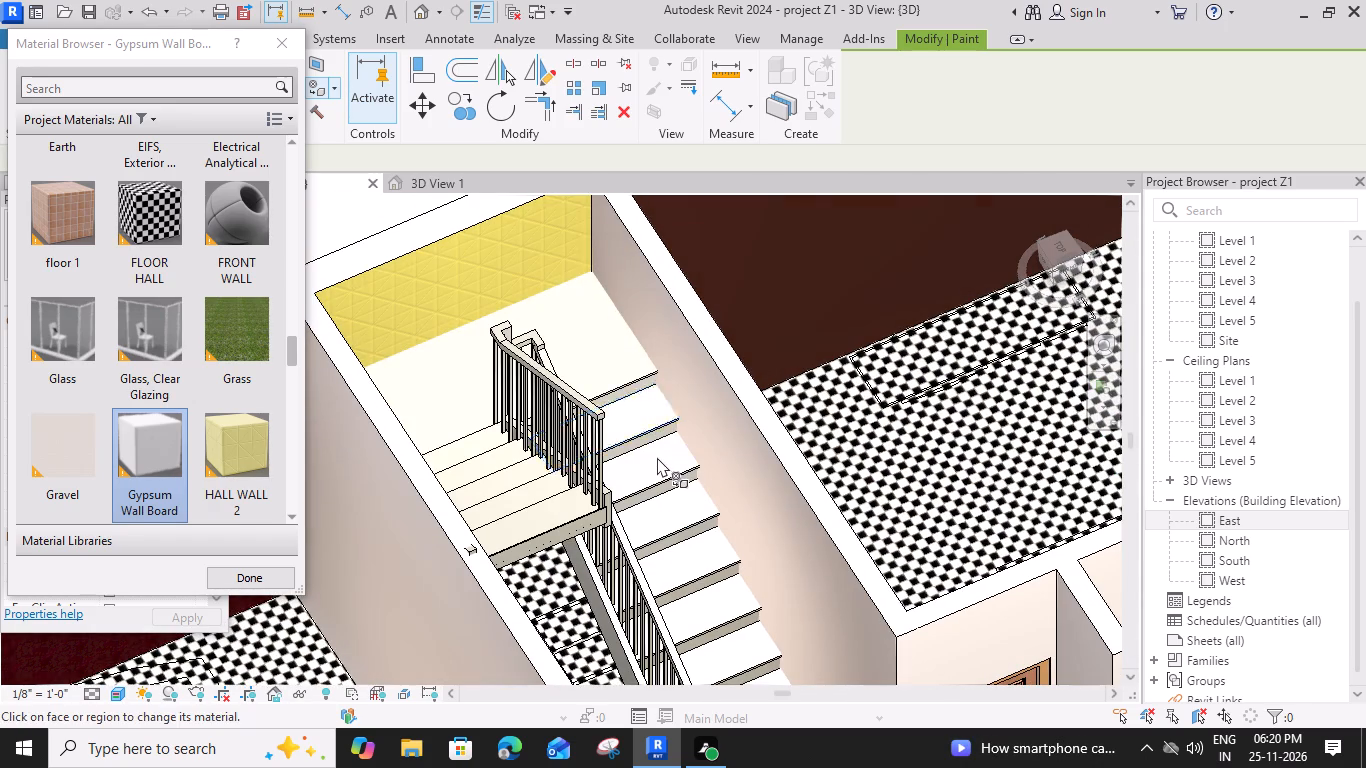
{"action": "left_click", "coordinate": [657, 457]}
Paint the staircase landing's top surface with Gypsum Wall Board.
{"action": "left_click", "coordinate": [596, 336]}
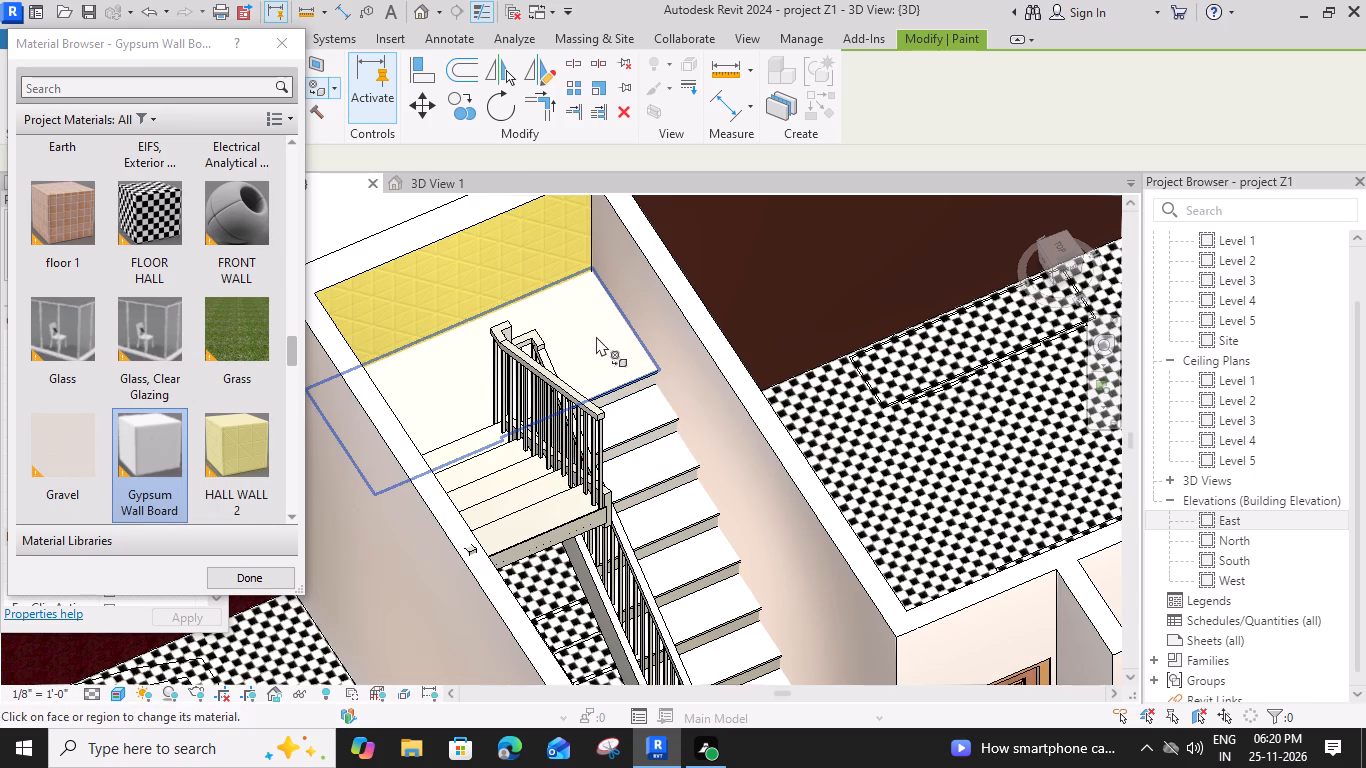
Paint the treads of the short upper flight beyond the landing with Gypsum Wall Board.
{"action": "left_click", "coordinate": [489, 437]}
{"action": "scroll", "coordinate": [489, 437], "scroll_direction": "up", "scroll_amount": 5}
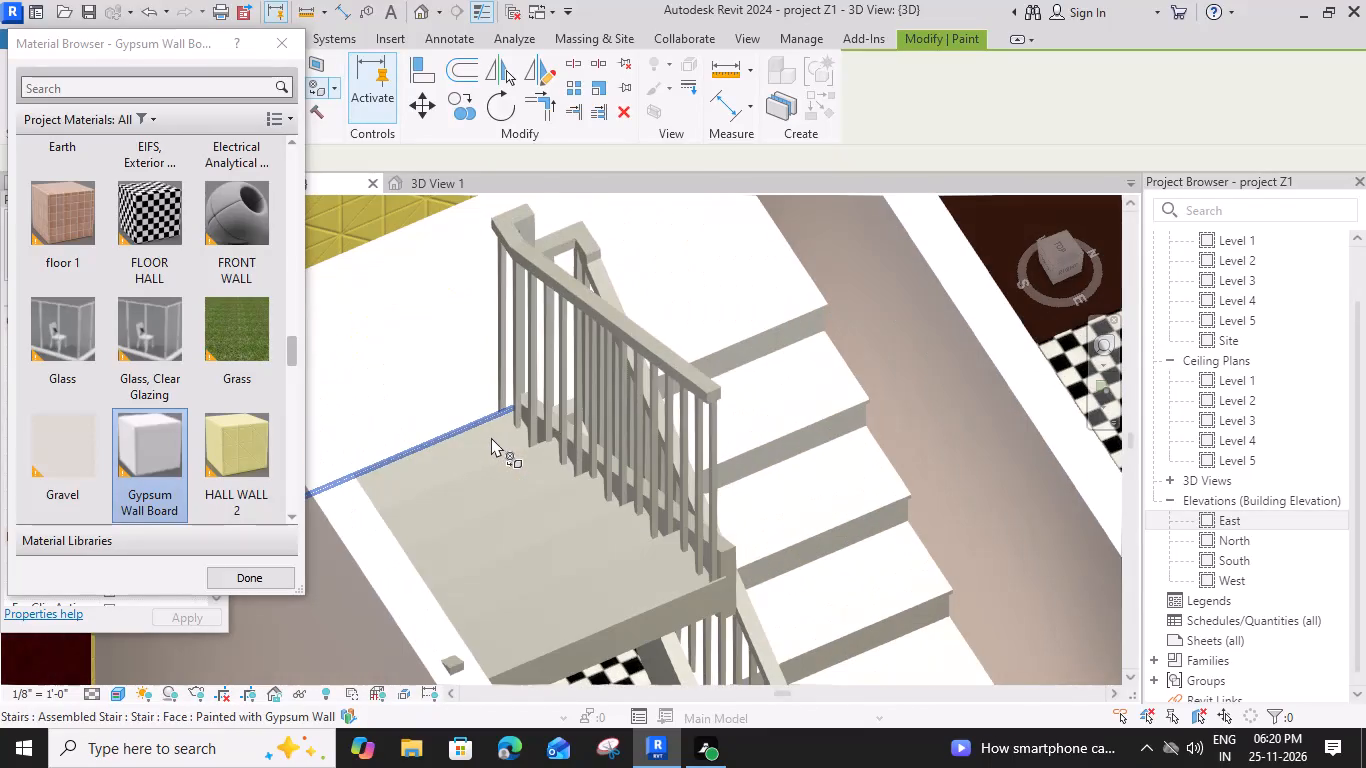
{"action": "left_click", "coordinate": [496, 438]}
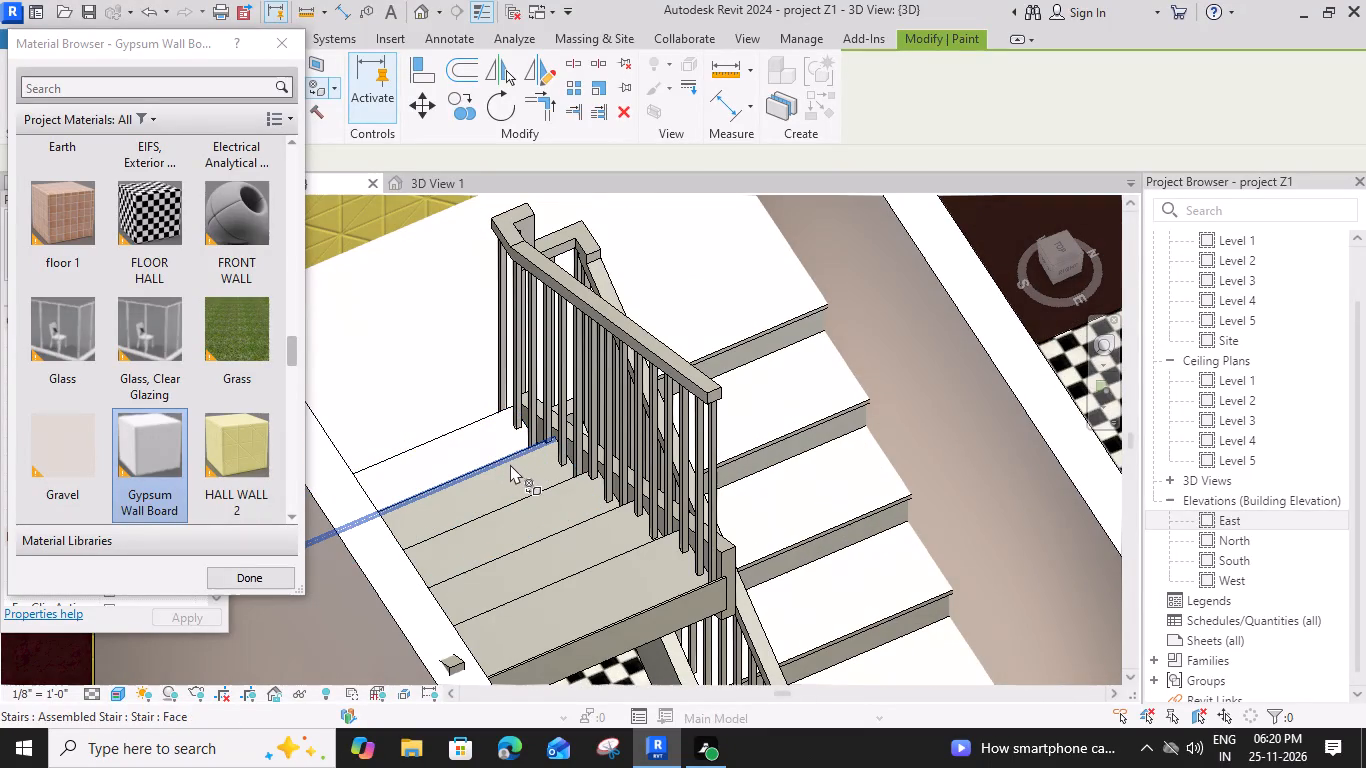
{"action": "left_click", "coordinate": [515, 470]}
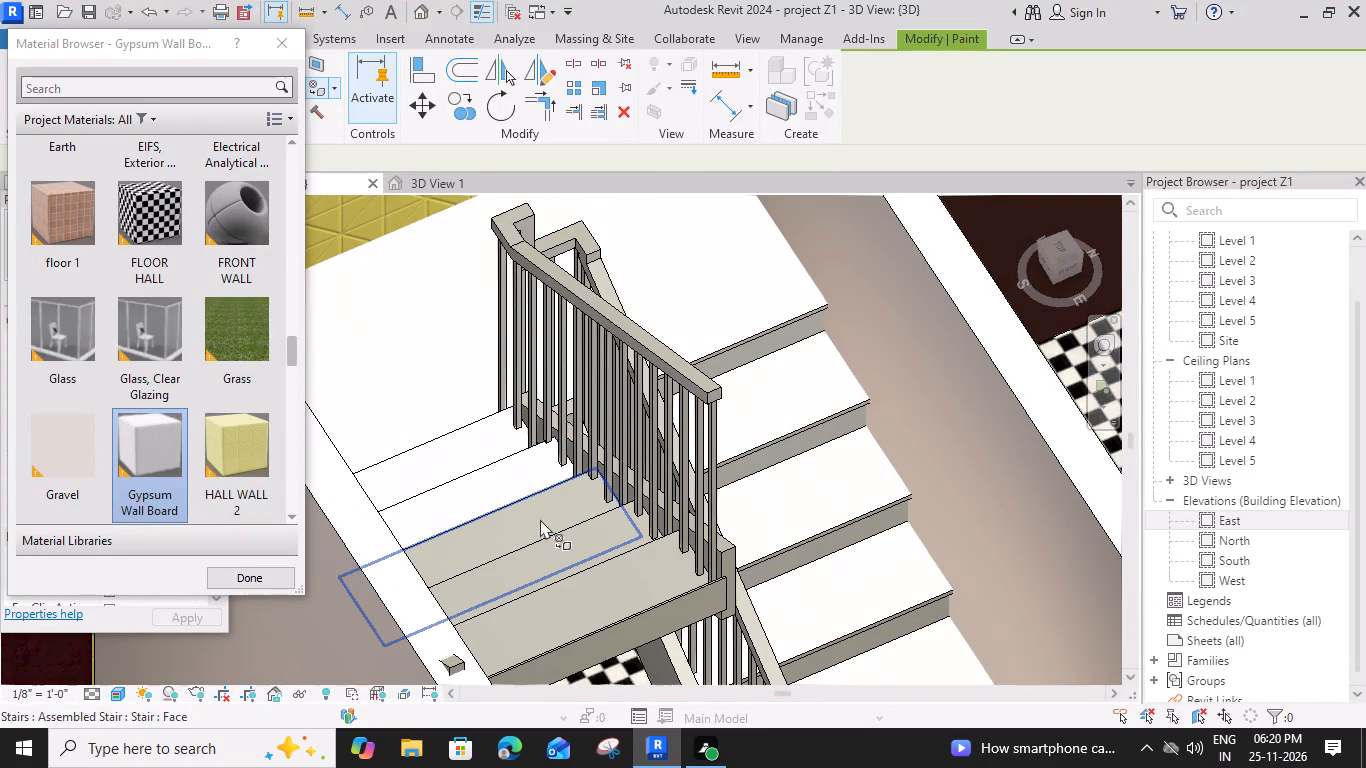
{"action": "left_click", "coordinate": [540, 519]}
{"action": "left_click", "coordinate": [577, 548]}
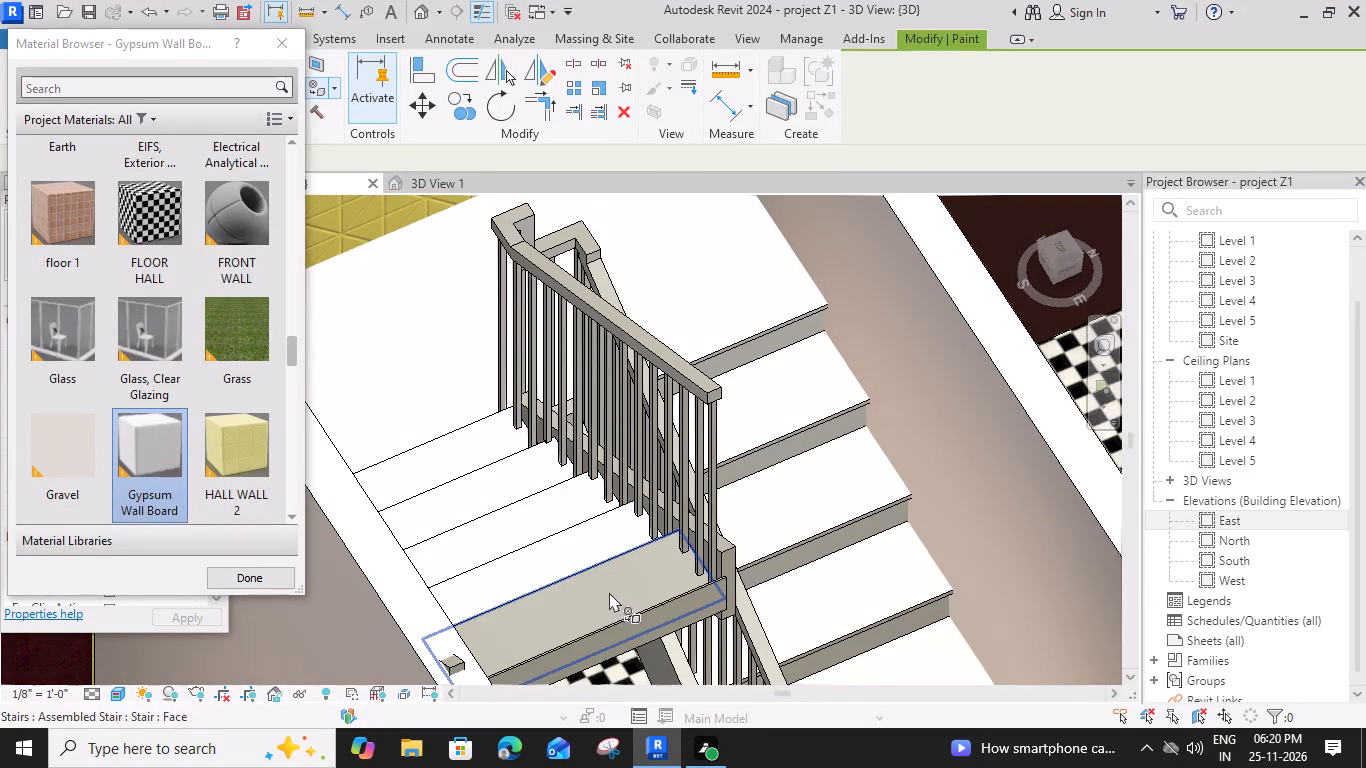
{"action": "left_click", "coordinate": [616, 600]}
{"action": "scroll", "coordinate": [642, 539], "scroll_direction": "down", "scroll_amount": 4}
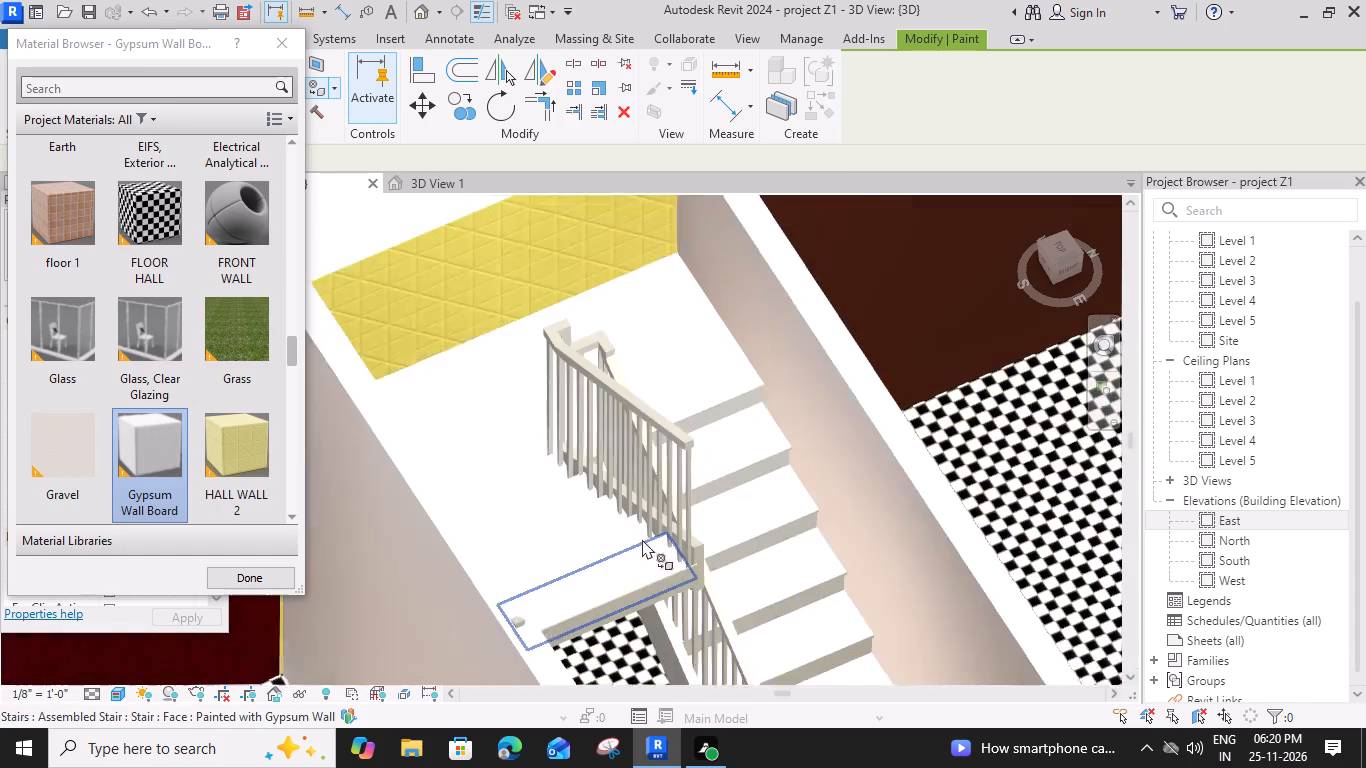
Finish the staircase painting by closing the Paint command, and save the project.
{"action": "middle_click_drag", "start_coordinate": [925, 565], "coordinate": [823, 287]}
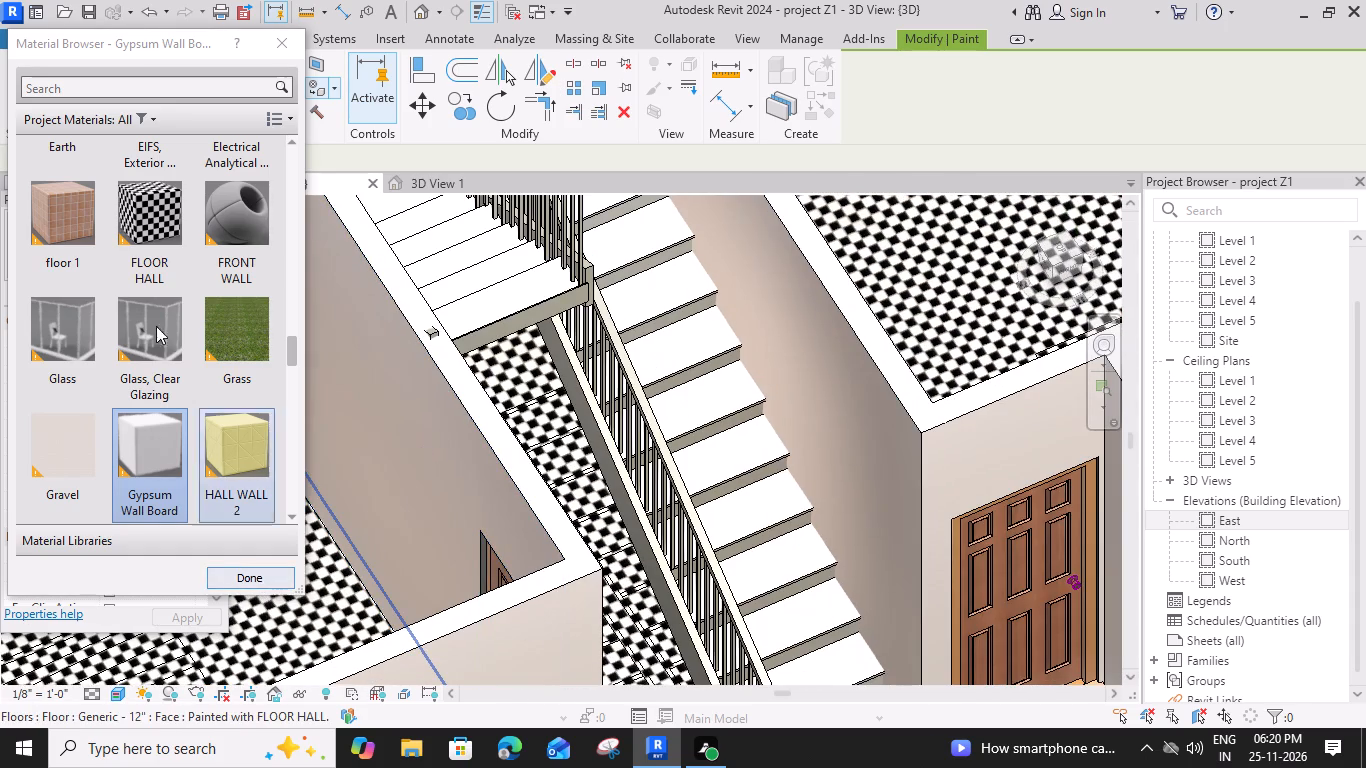
{"action": "scroll", "coordinate": [246, 398], "scroll_direction": "down", "scroll_amount": 5}
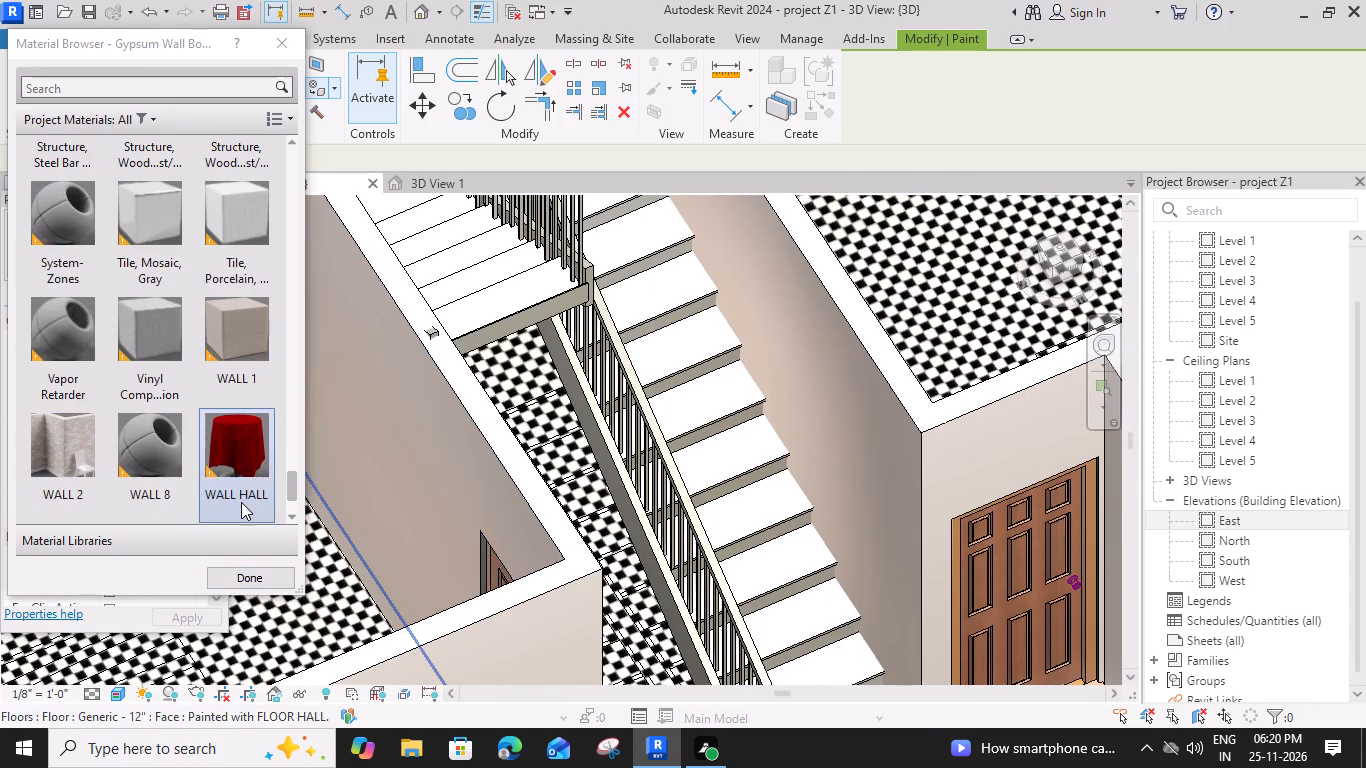
{"action": "scroll", "coordinate": [241, 502], "scroll_direction": "down", "scroll_amount": 4}
{"action": "left_click", "coordinate": [241, 576]}
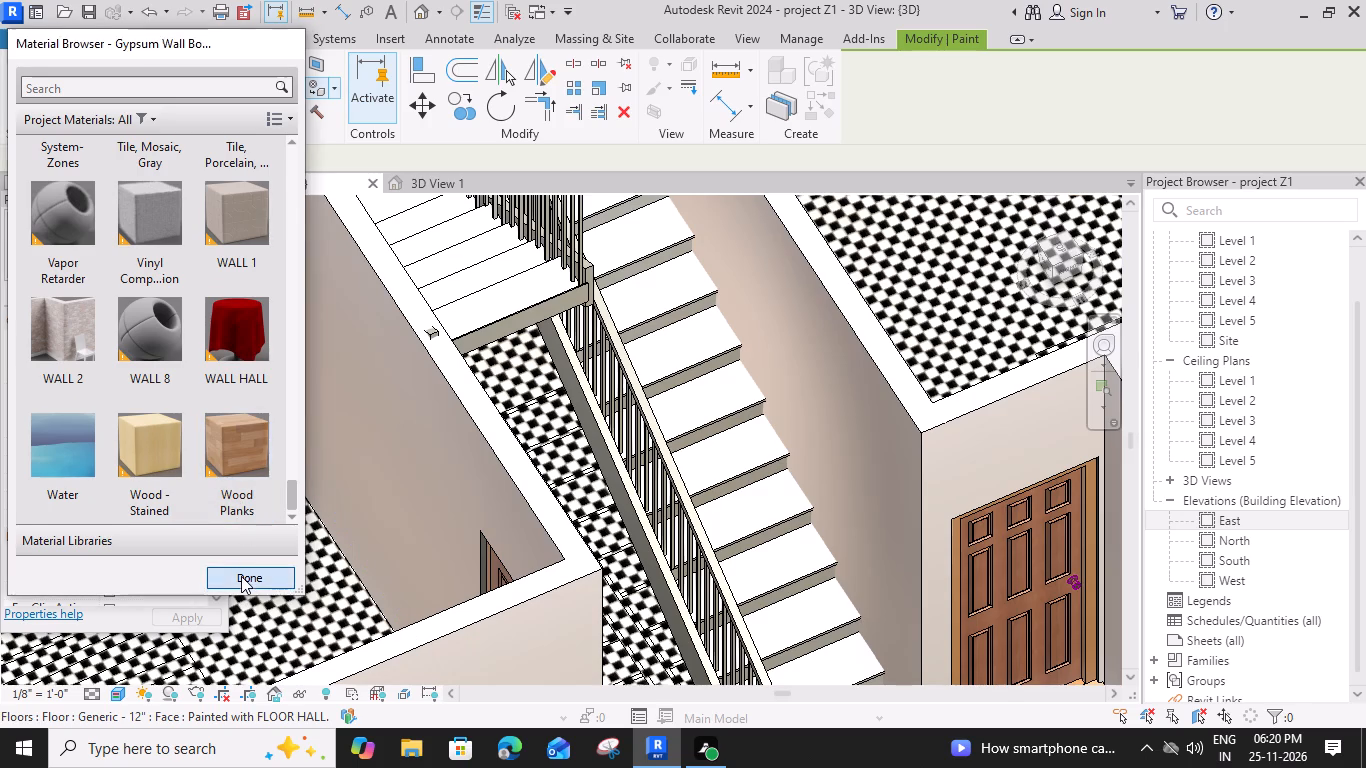
{"action": "scroll", "coordinate": [255, 535], "scroll_direction": "down", "scroll_amount": 4}
{"action": "left_click", "coordinate": [612, 328]}
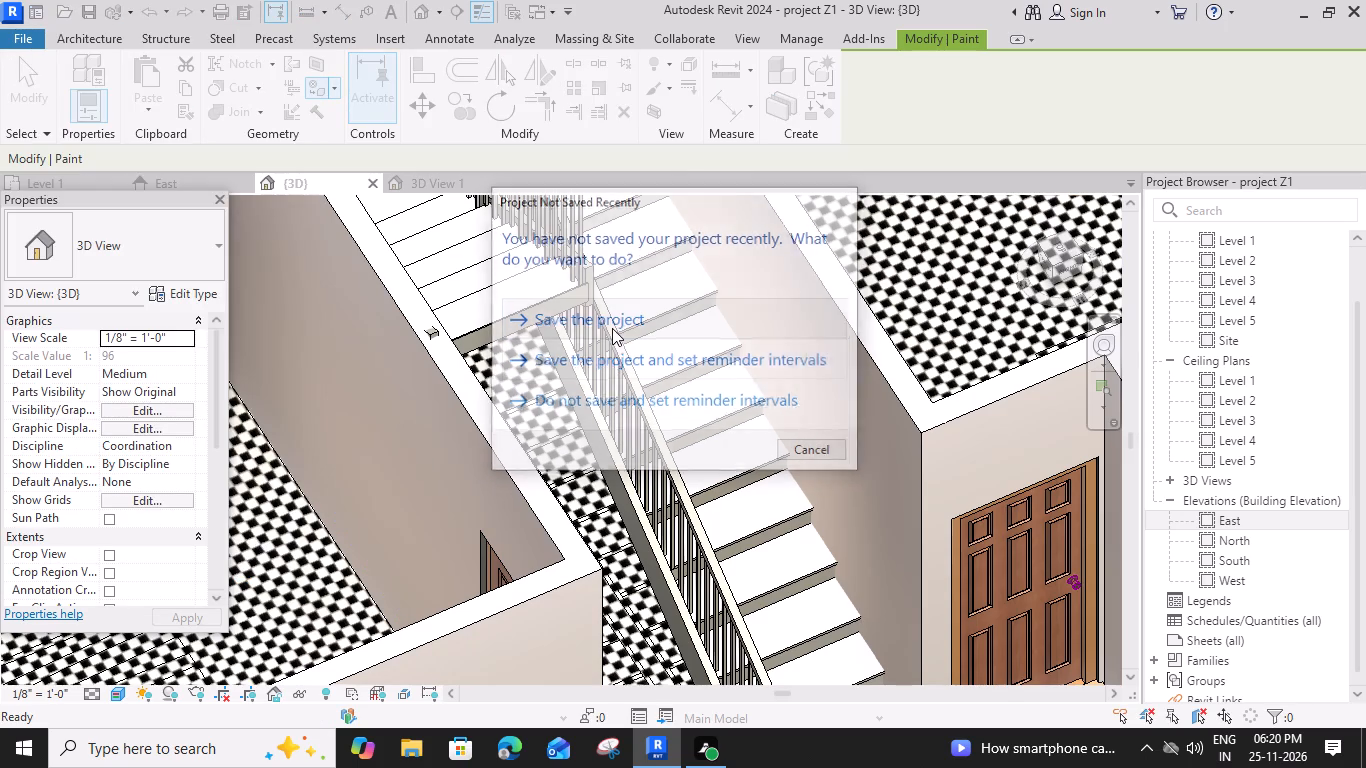
Create a new project material and name it wall7.
{"action": "scroll", "coordinate": [647, 439], "scroll_direction": "down", "scroll_amount": 5}
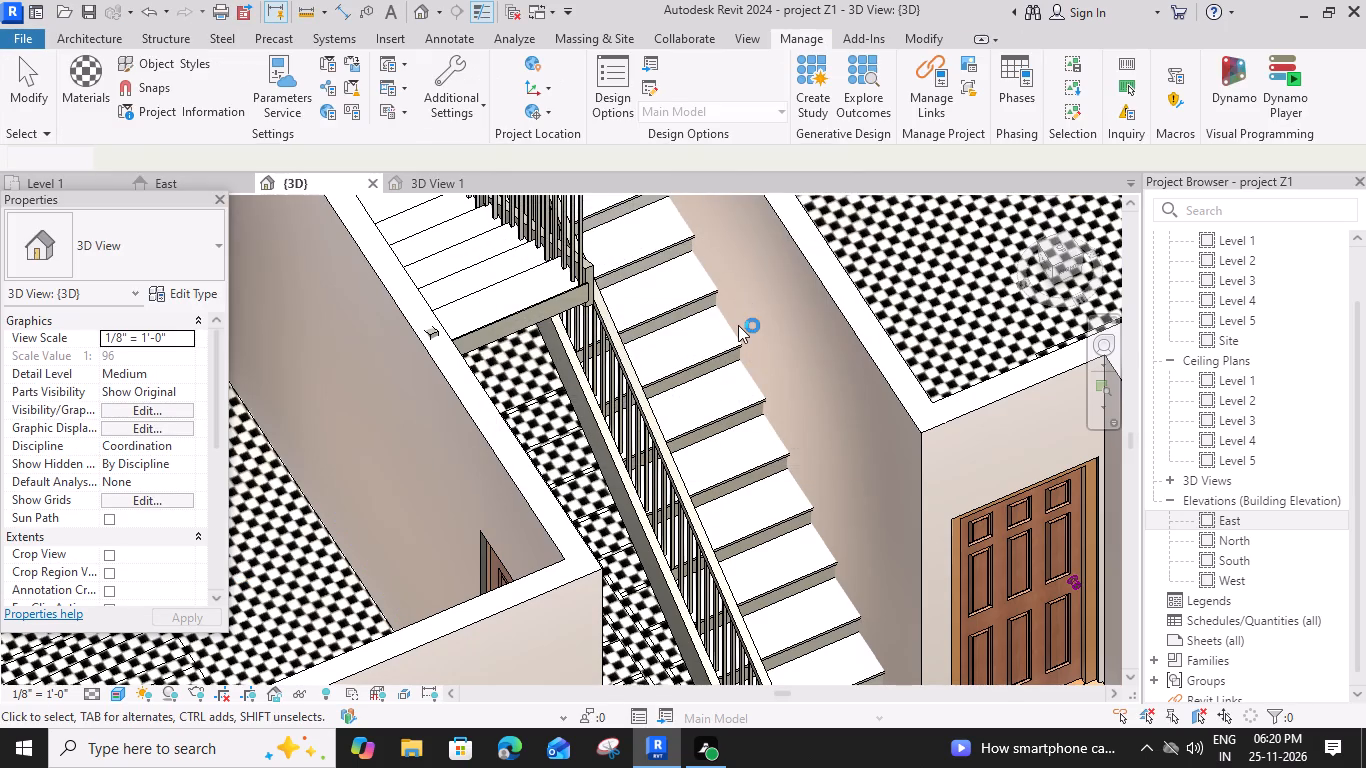
{"action": "scroll", "coordinate": [738, 325], "scroll_direction": "down", "scroll_amount": 5}
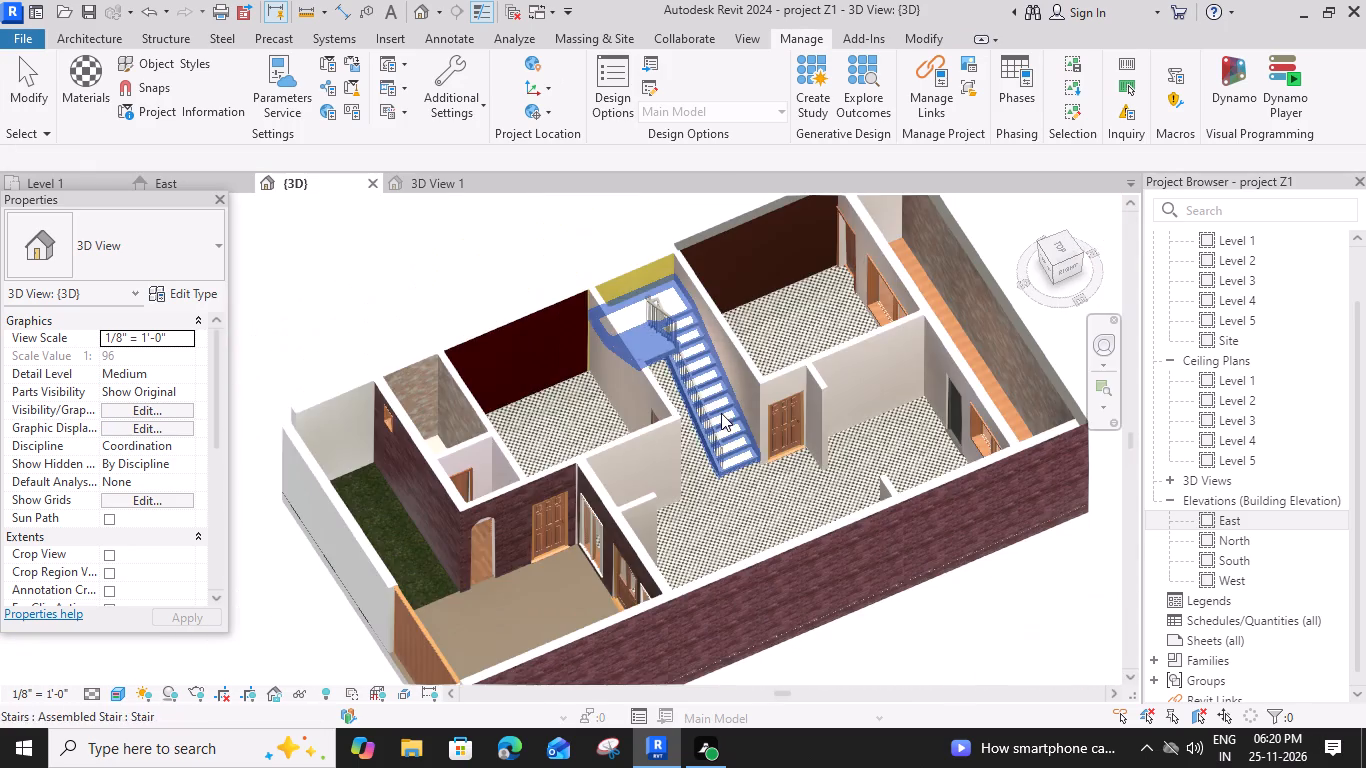
{"action": "scroll", "coordinate": [685, 367], "scroll_direction": "up", "scroll_amount": 2}
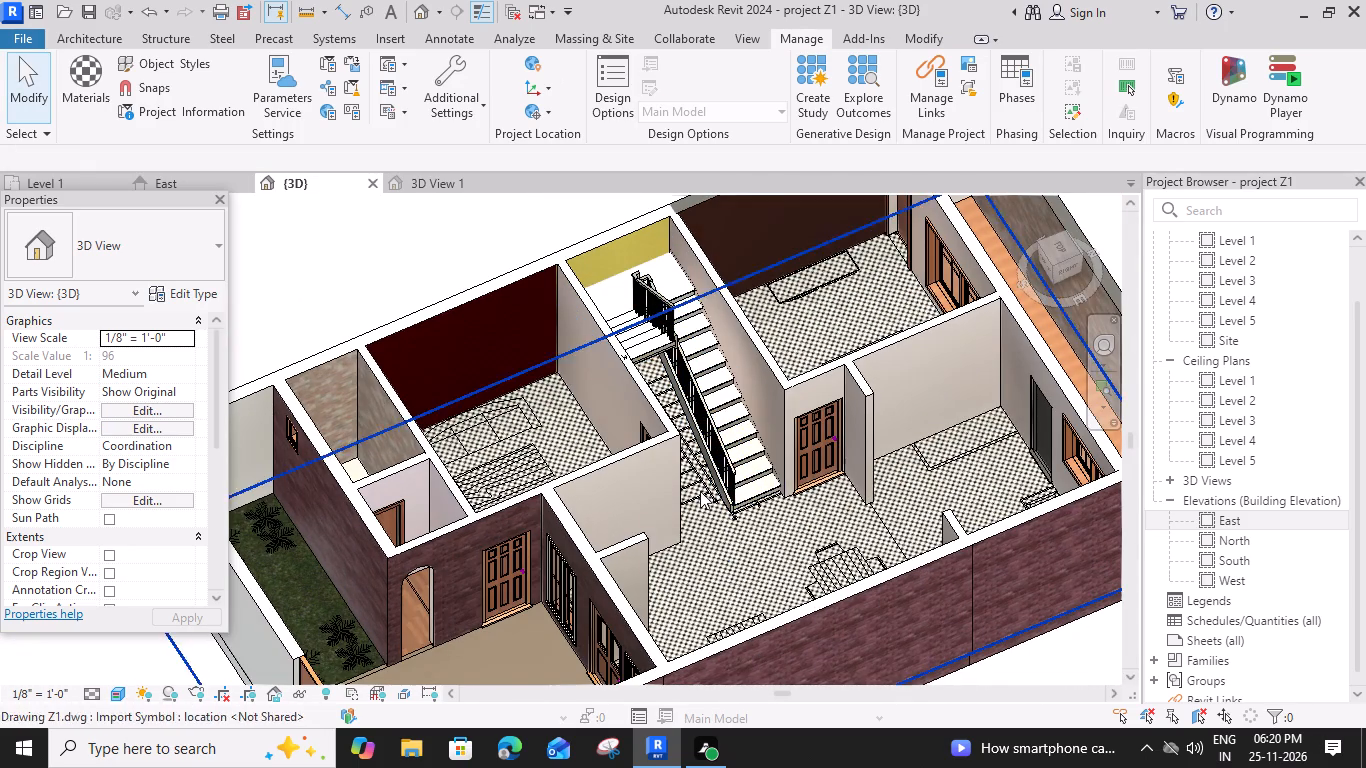
{"action": "left_click", "coordinate": [94, 81]}
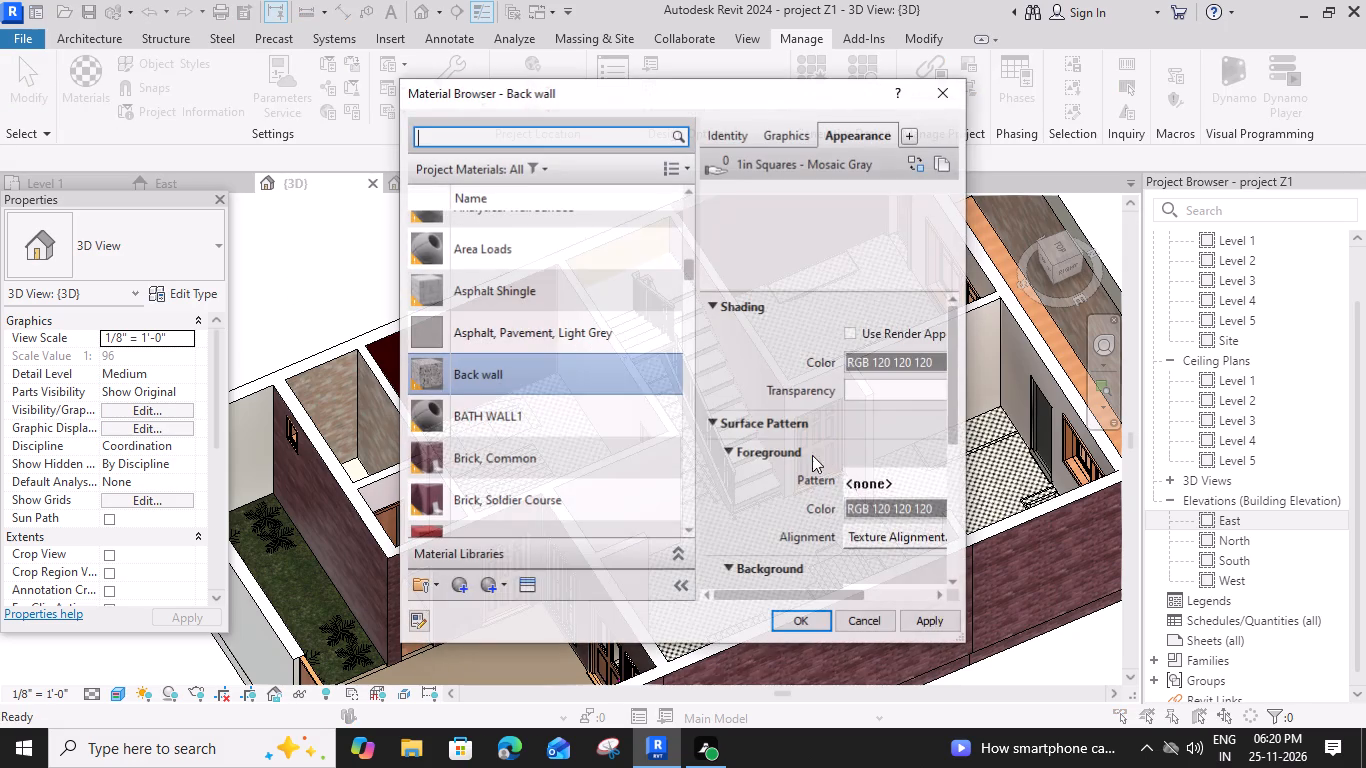
{"action": "left_click", "coordinate": [474, 587]}
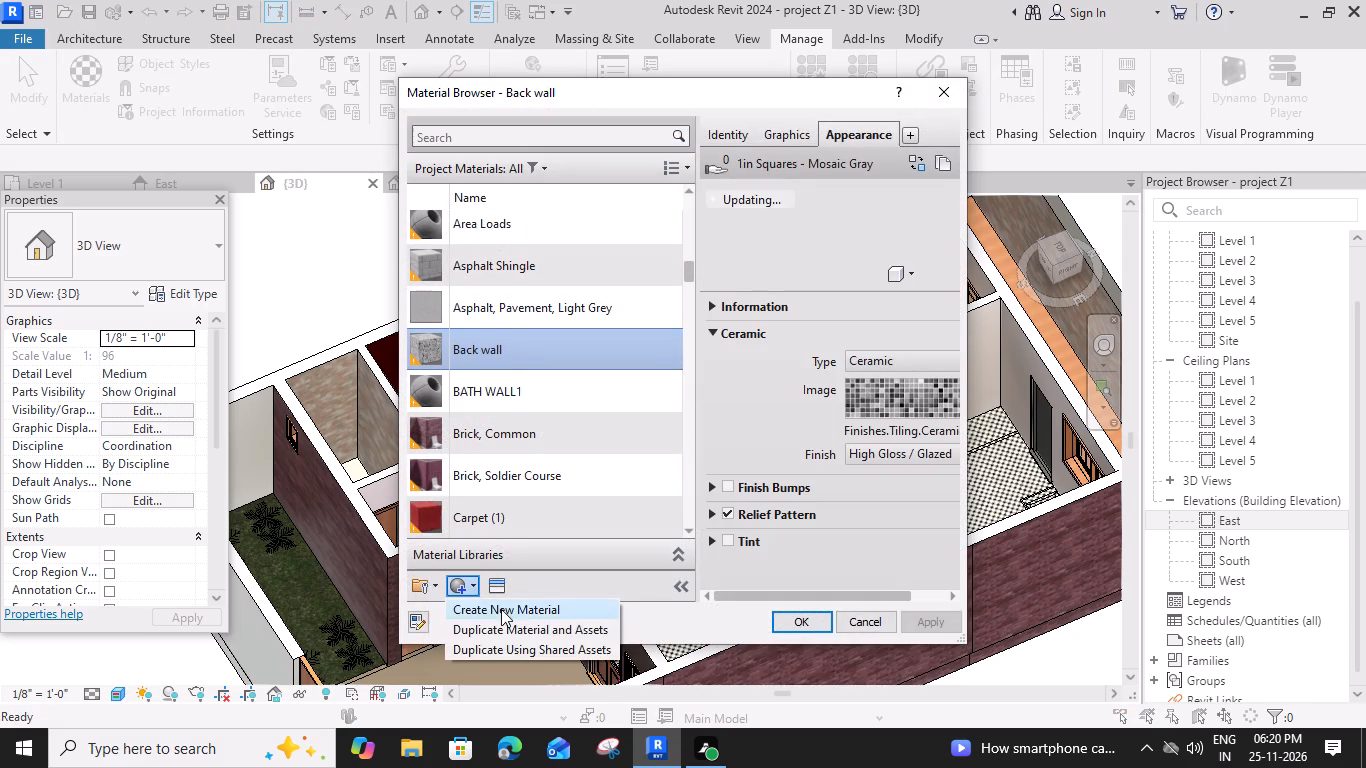
{"action": "left_click", "coordinate": [501, 609]}
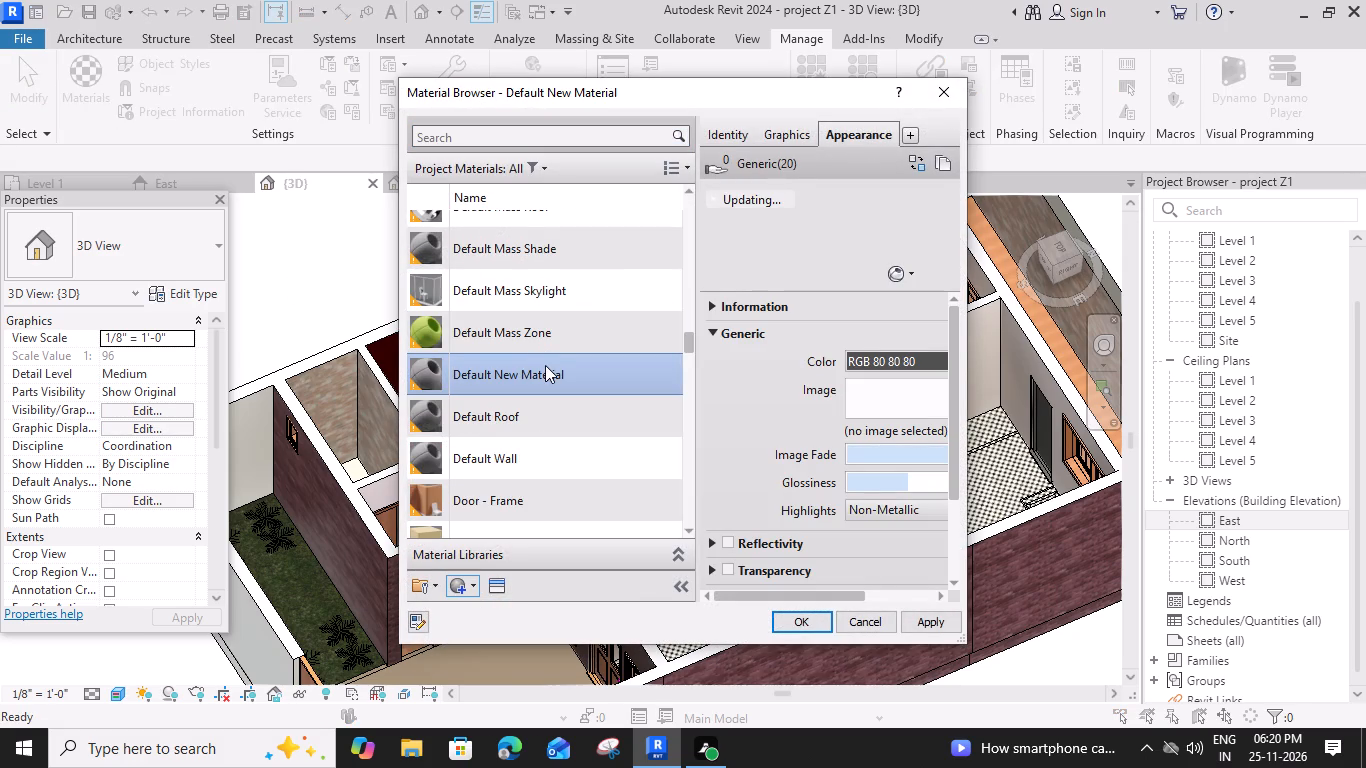
{"action": "right_click", "coordinate": [545, 365]}
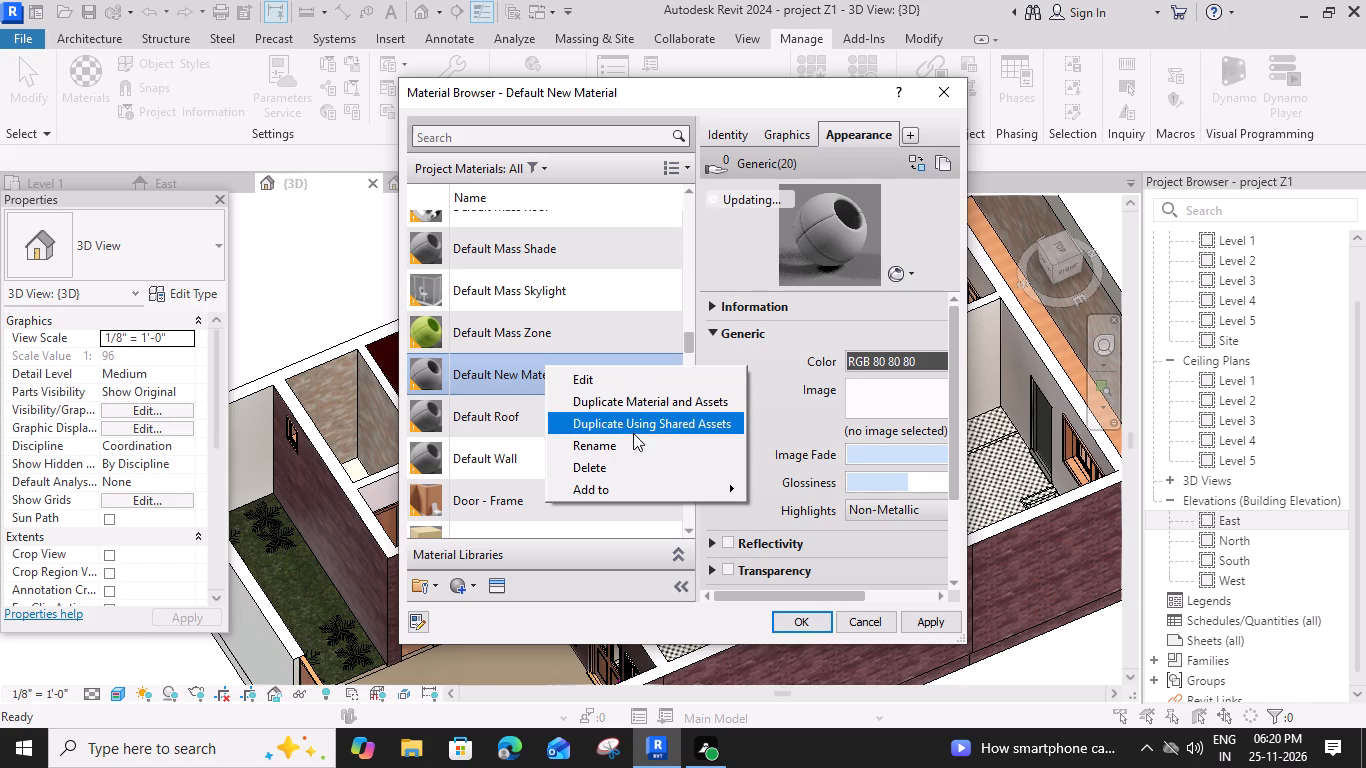
{"action": "left_click", "coordinate": [634, 448]}
{"action": "type", "text": "wall7"}
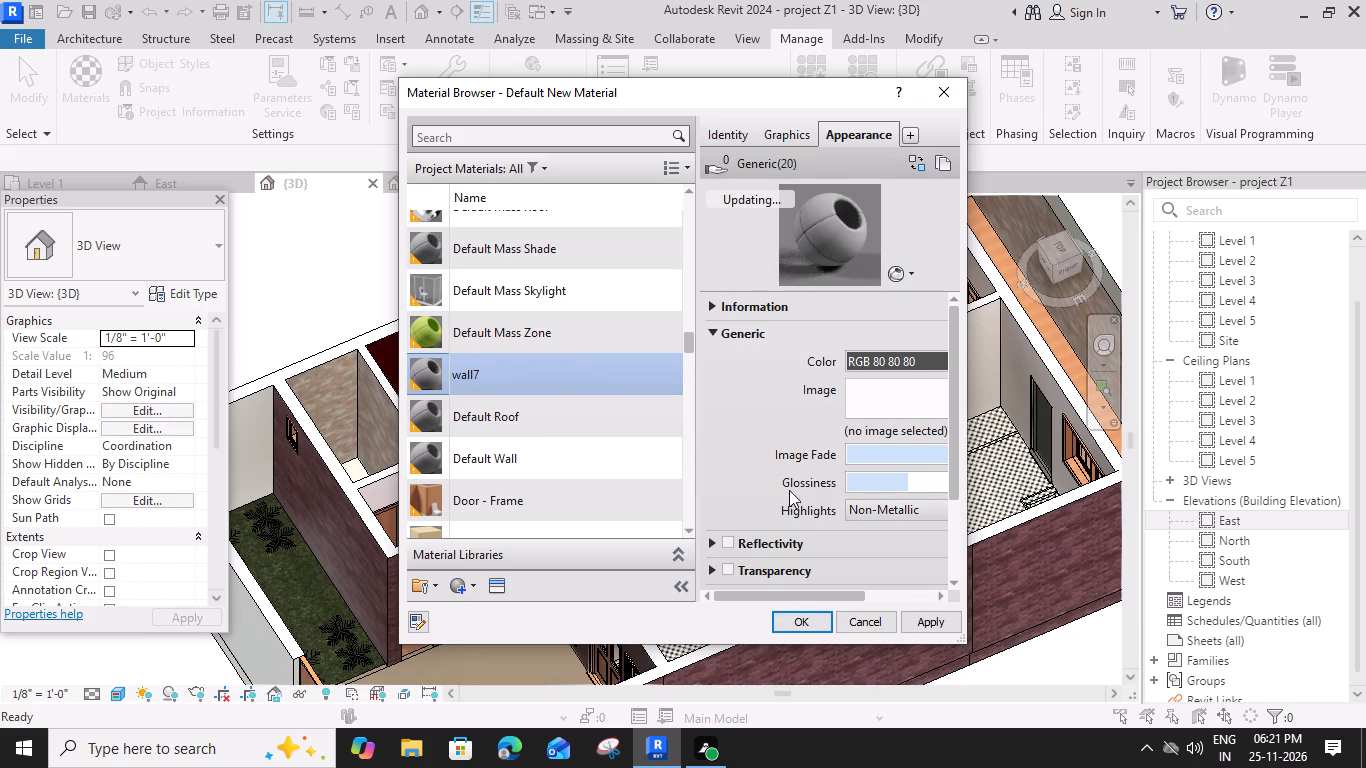
Set the wall7 material's generic appearance color to red, RGB 255 43 43, and accept the material changes.
{"action": "left_click", "coordinate": [917, 358]}
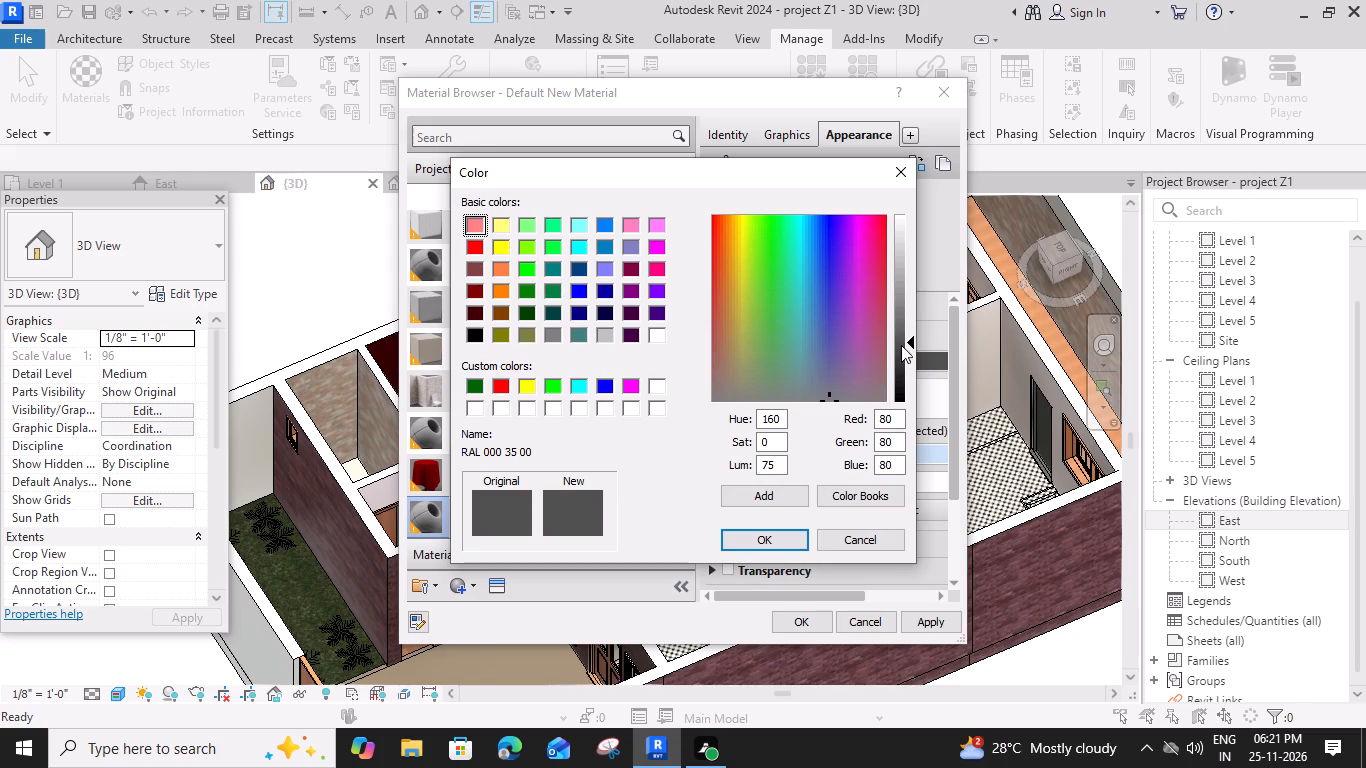
{"action": "left_click", "coordinate": [475, 225]}
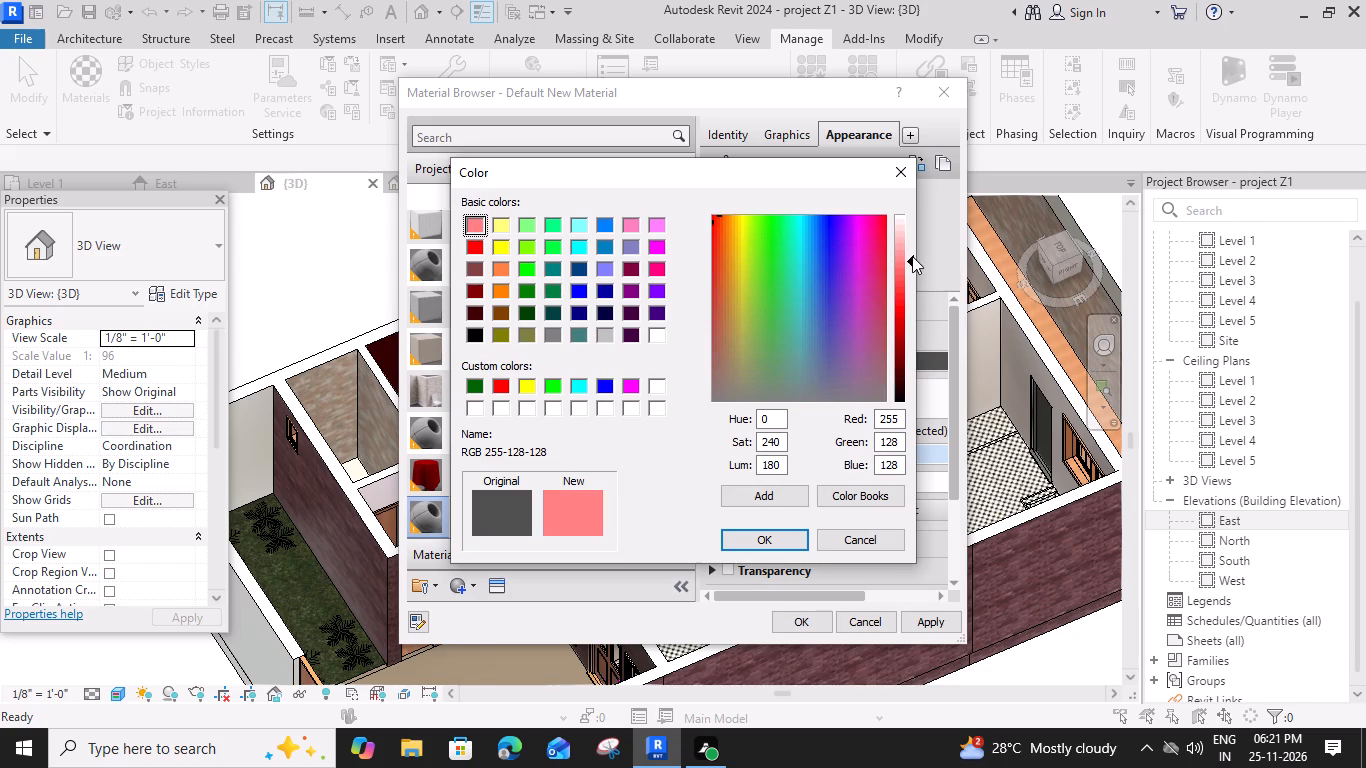
{"action": "left_click_drag", "start_coordinate": [913, 256], "coordinate": [915, 284]}
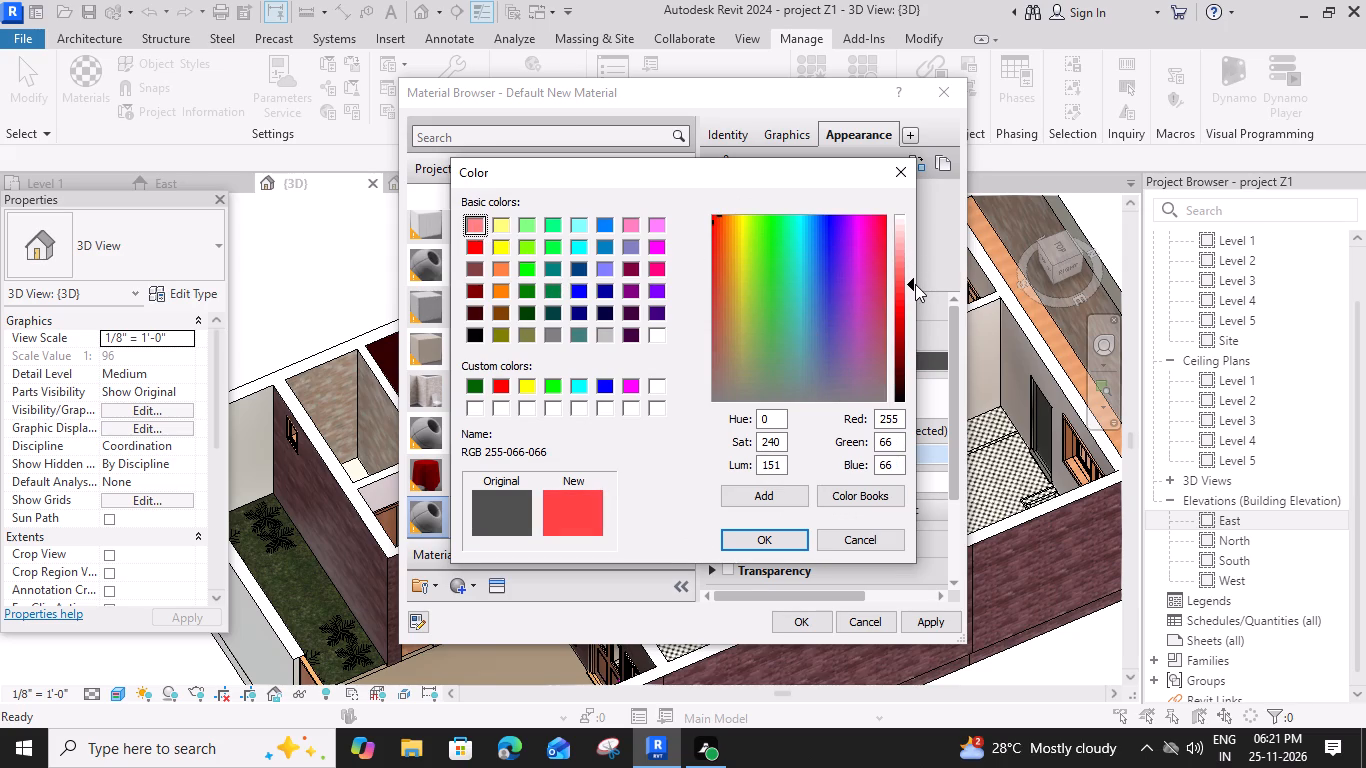
{"action": "left_click_drag", "start_coordinate": [915, 284], "coordinate": [915, 287]}
{"action": "left_click_drag", "start_coordinate": [915, 287], "coordinate": [915, 304]}
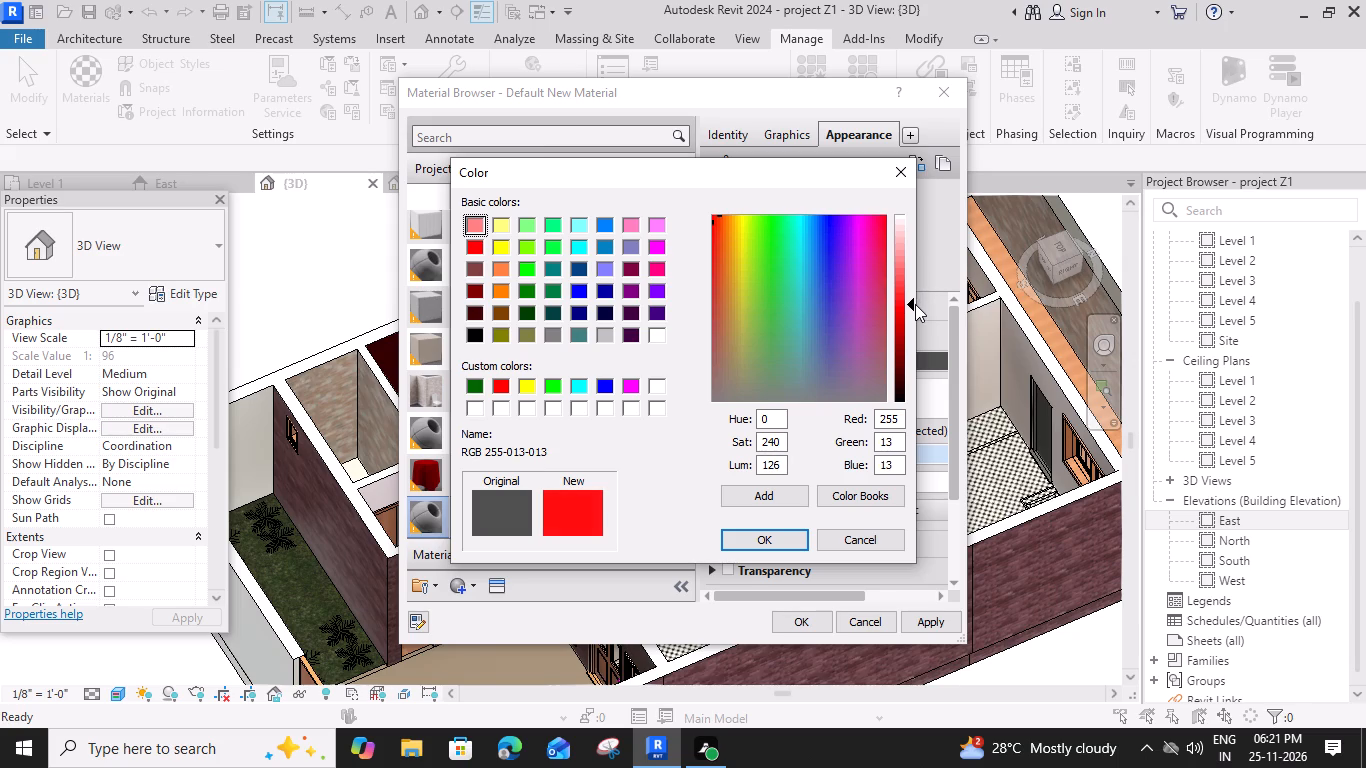
{"action": "left_click_drag", "start_coordinate": [915, 304], "coordinate": [914, 293]}
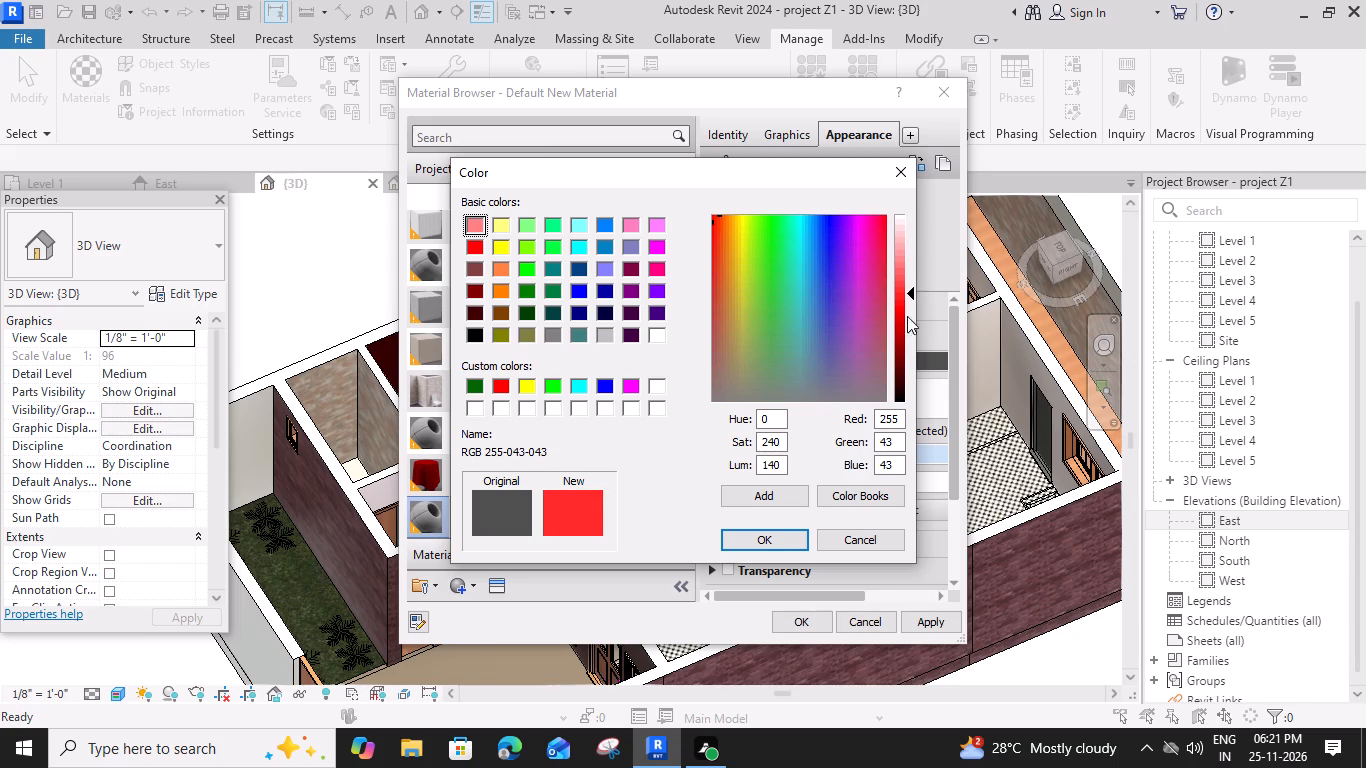
{"action": "left_click", "coordinate": [760, 539]}
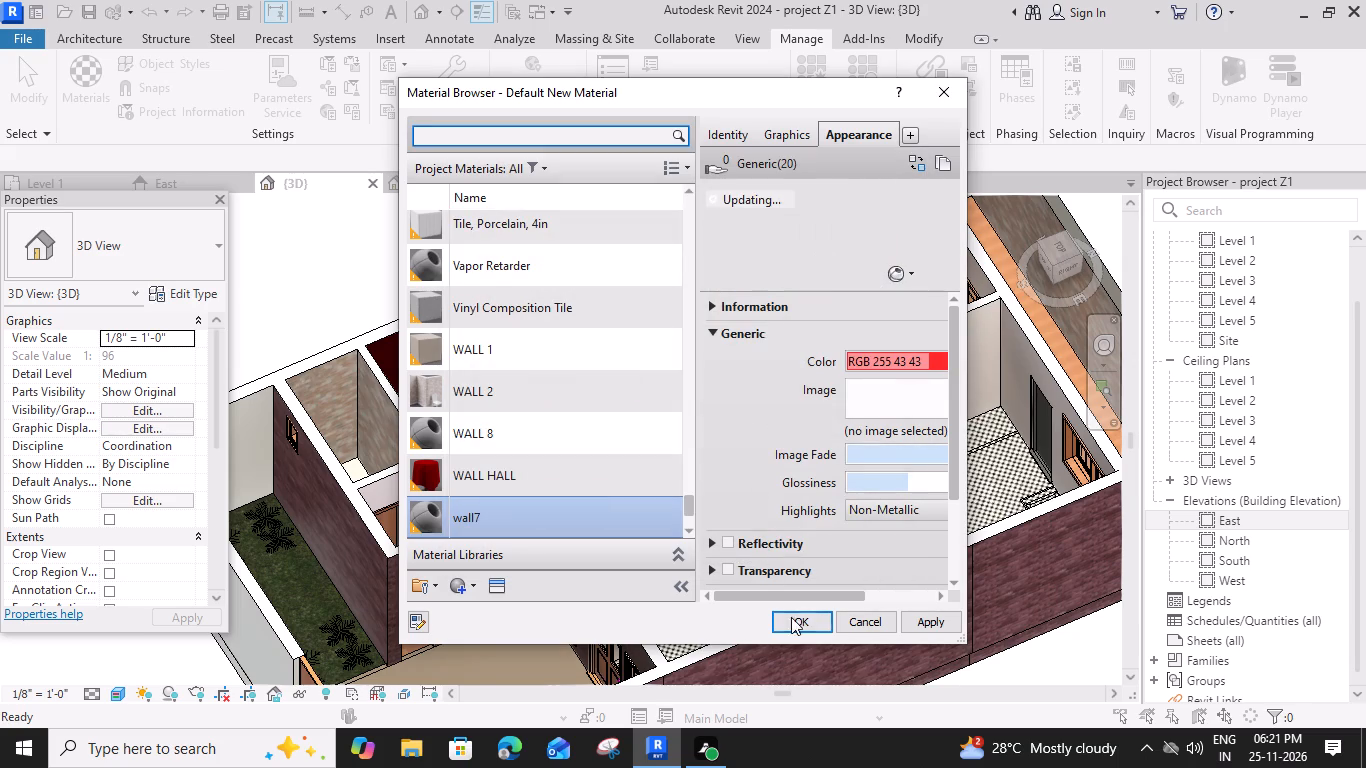
{"action": "left_click", "coordinate": [797, 625]}
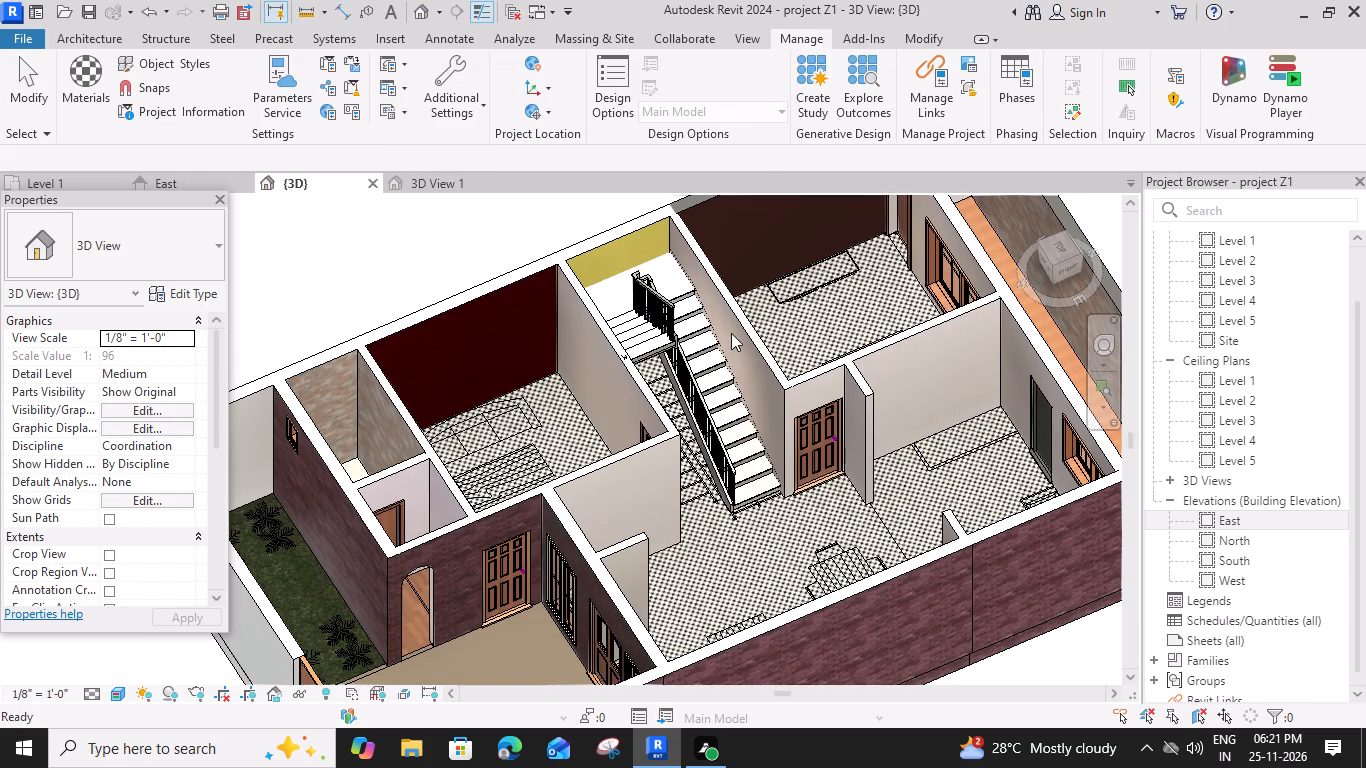
Paint the stairwell face of the wall alongside the lower flight with the wall7 material.
{"action": "left_click", "coordinate": [731, 333]}
{"action": "left_click", "coordinate": [747, 340]}
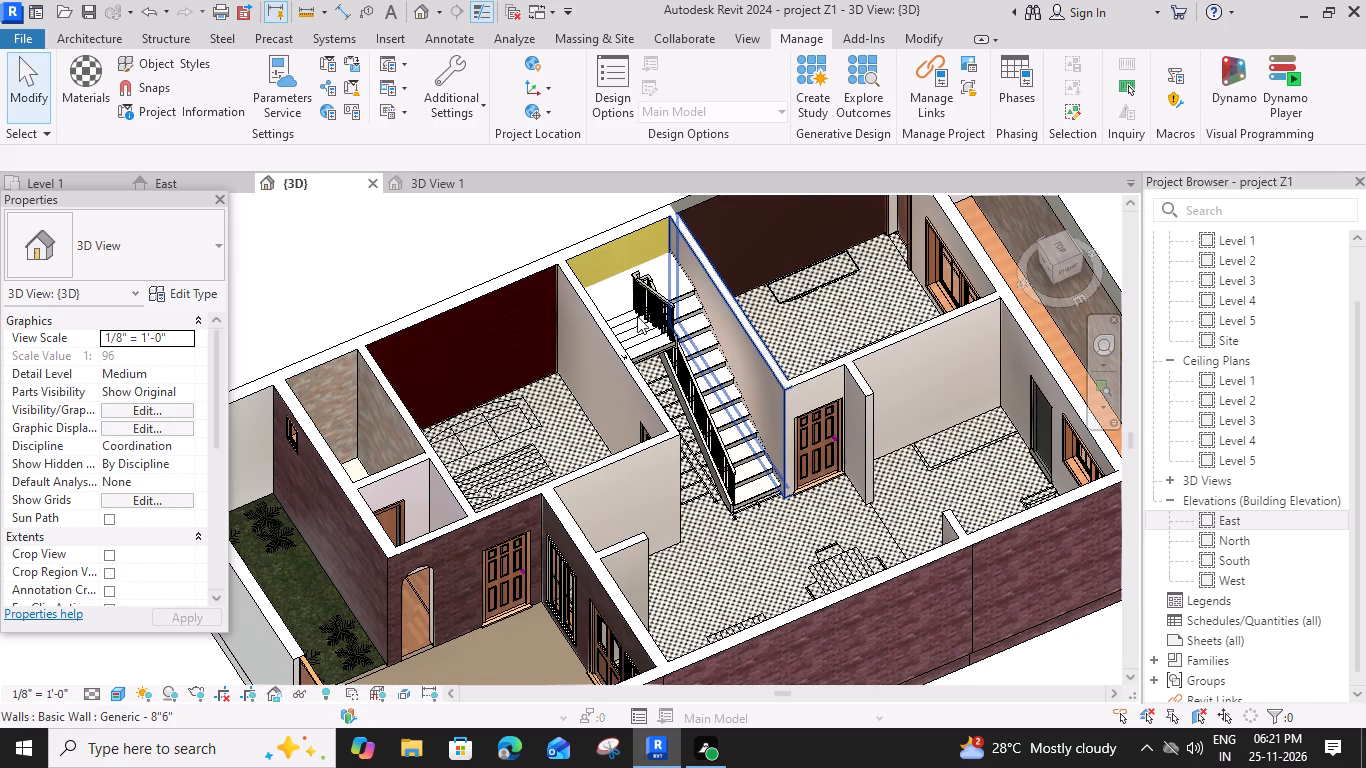
{"action": "left_click", "coordinate": [337, 88]}
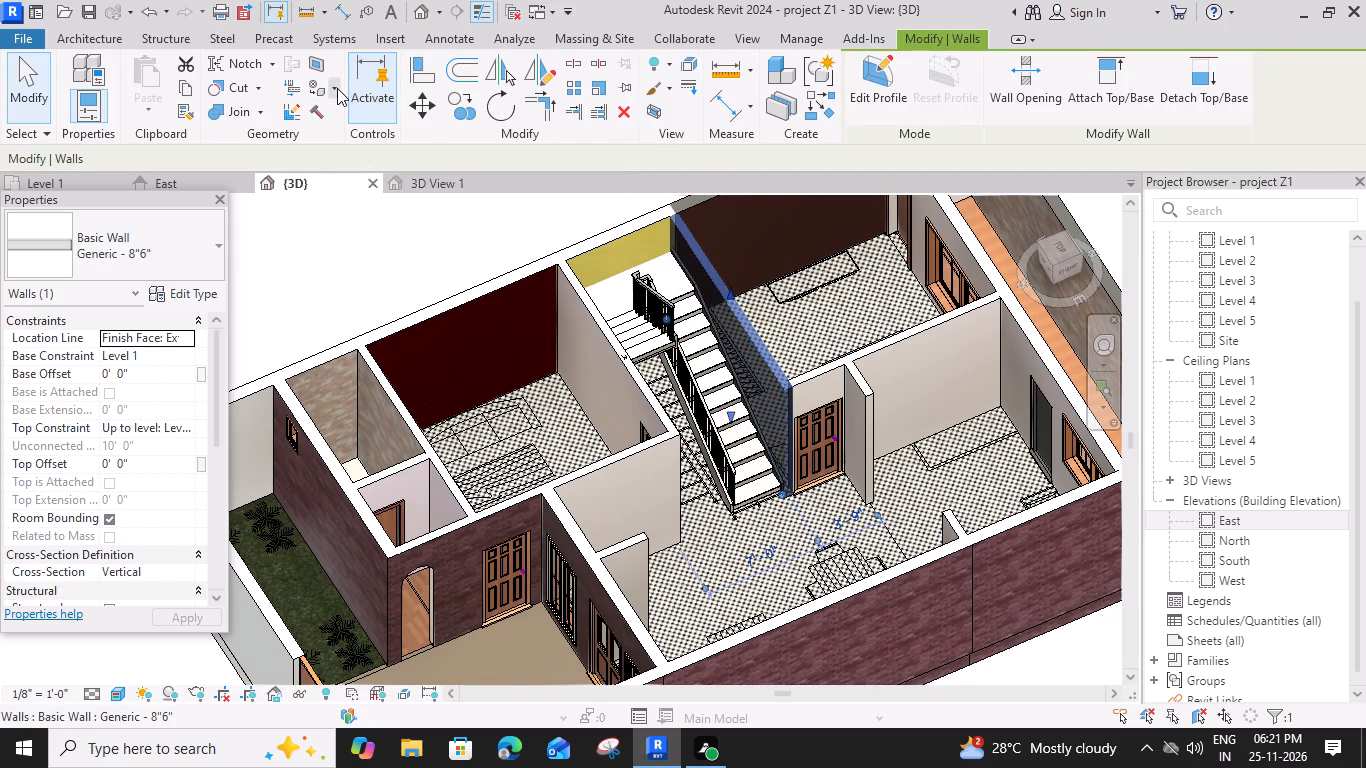
{"action": "left_click", "coordinate": [355, 116]}
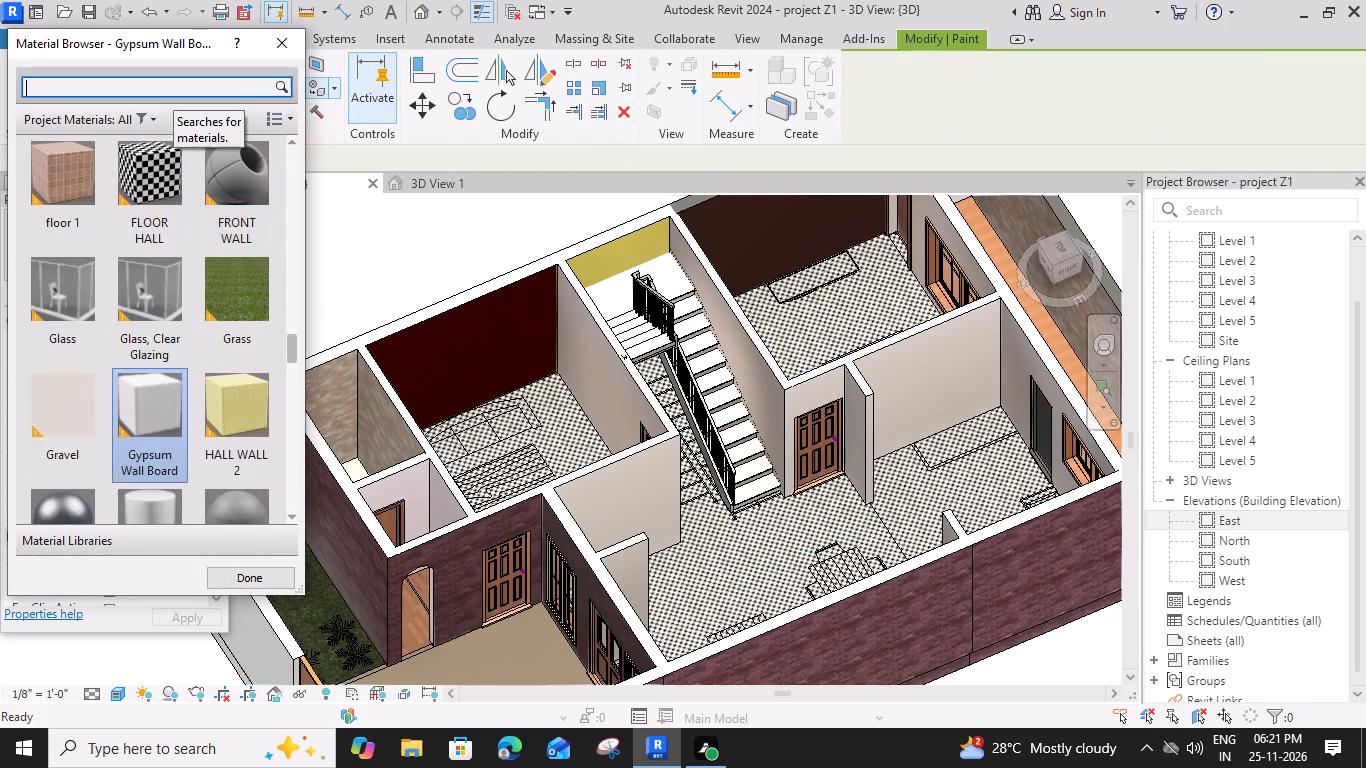
{"action": "type", "text": "wall7"}
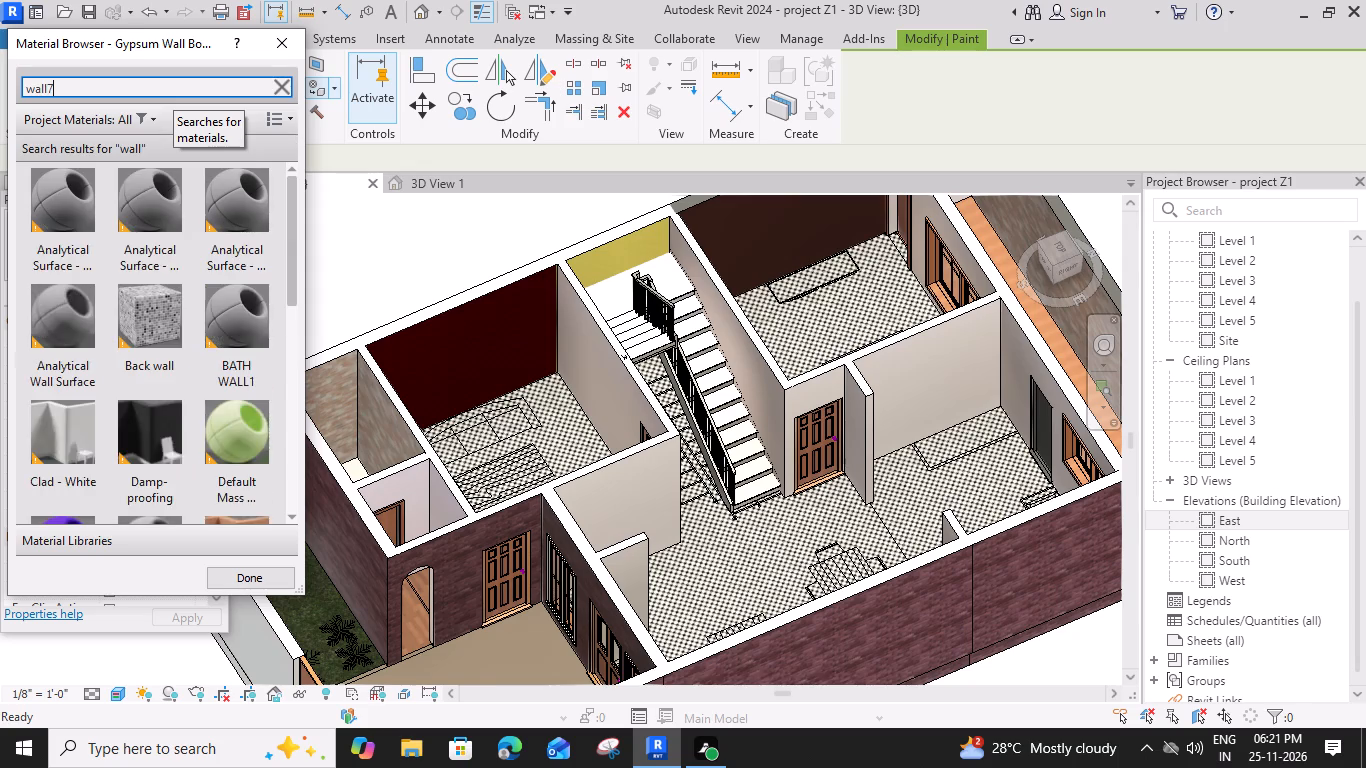
{"action": "left_click", "coordinate": [81, 201]}
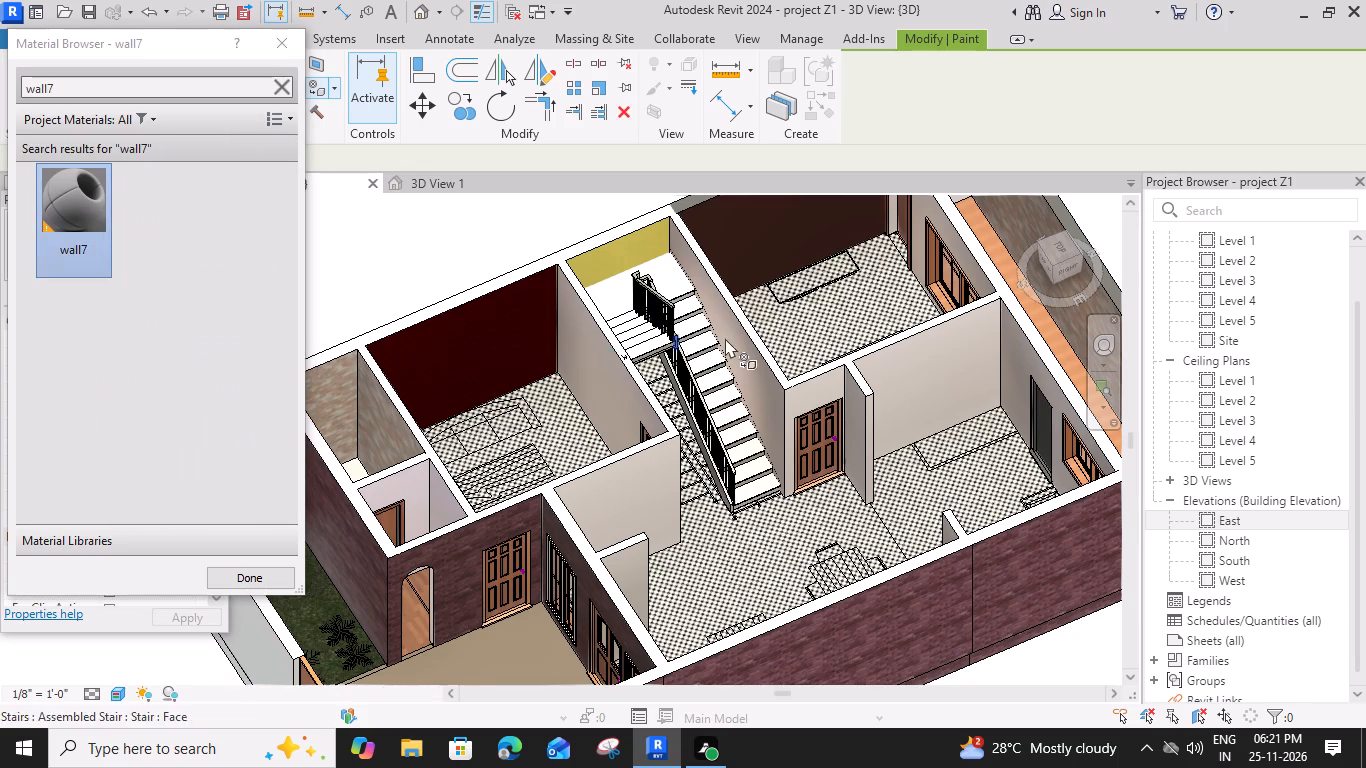
{"action": "left_click", "coordinate": [754, 340]}
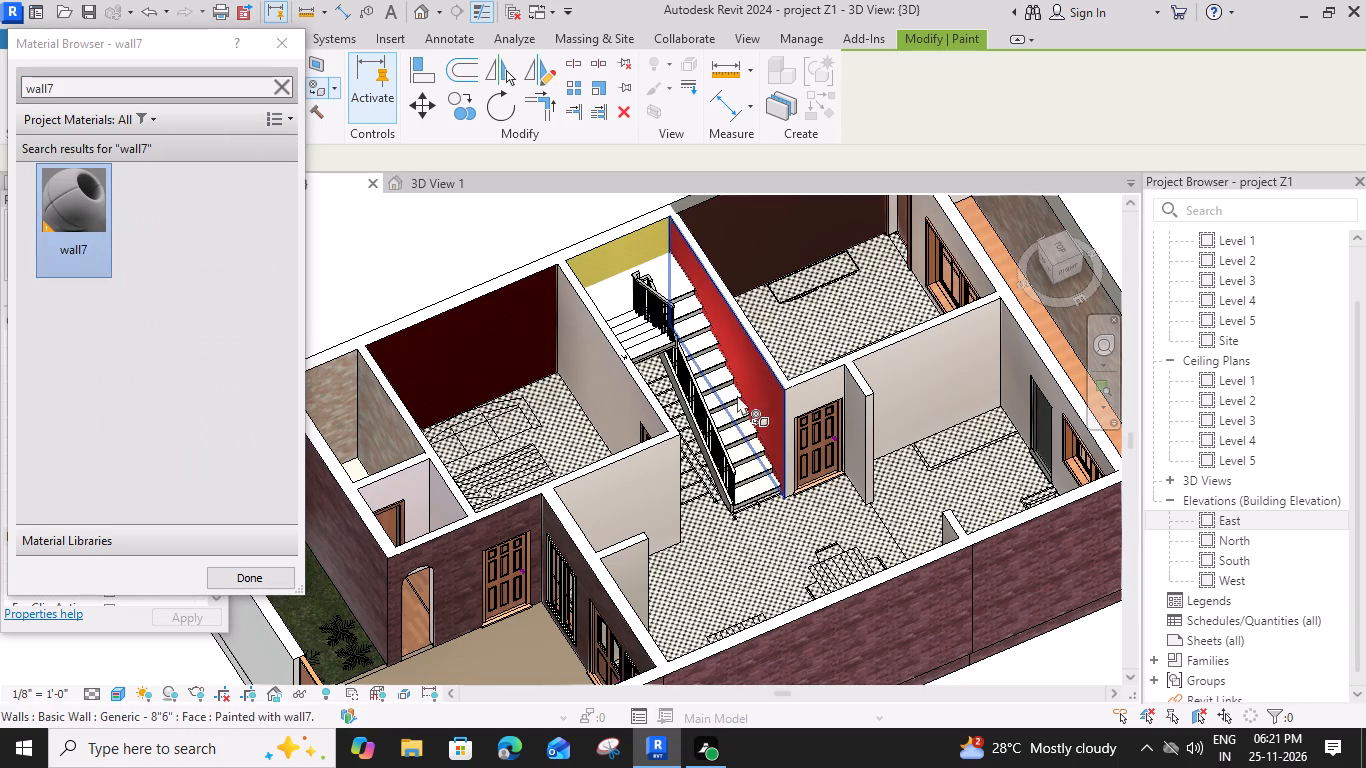
Paint the opposite stairwell wall face, the one containing the door, with wall7 and finish painting.
{"action": "middle_click_drag", "start_coordinate": [717, 439], "coordinate": [598, 418], "text": "shift"}
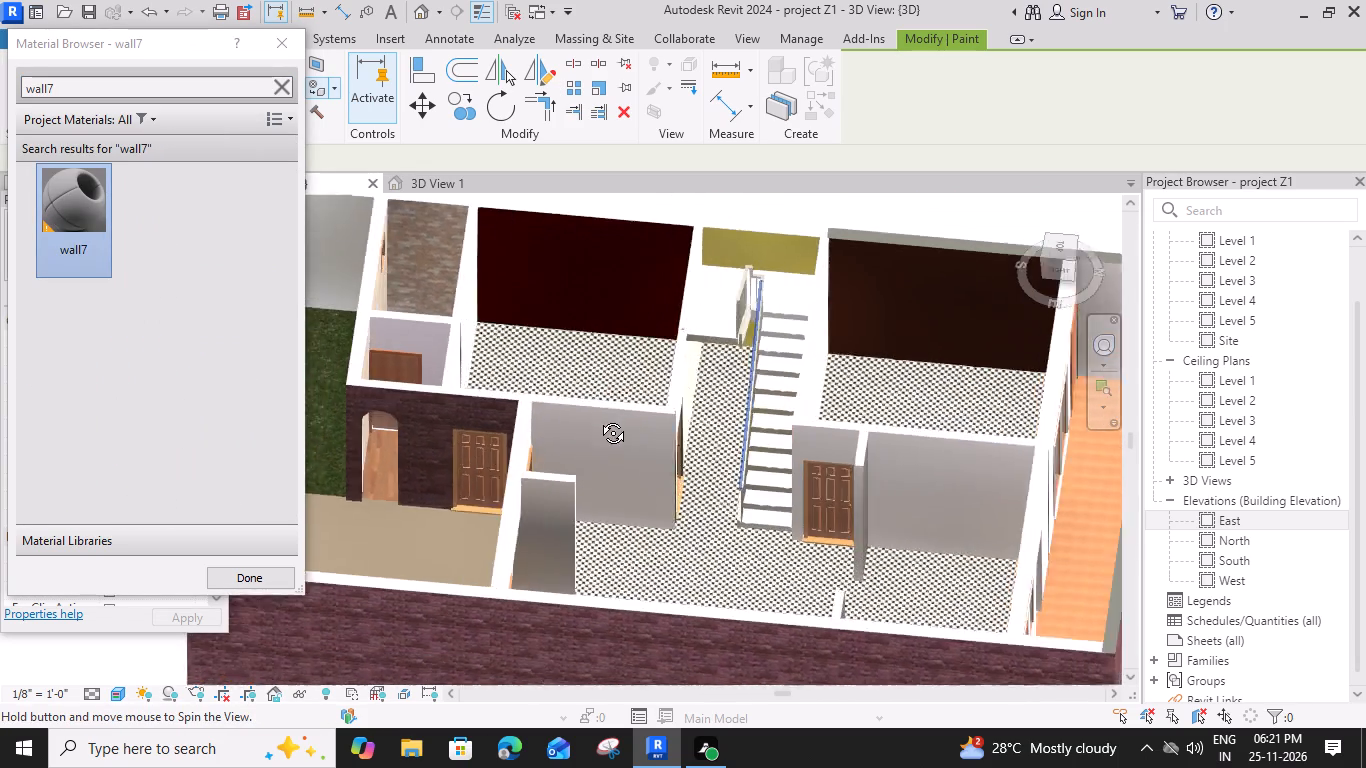
{"action": "middle_click_drag", "start_coordinate": [598, 418], "coordinate": [546, 417], "text": "shift"}
{"action": "left_click", "coordinate": [737, 363]}
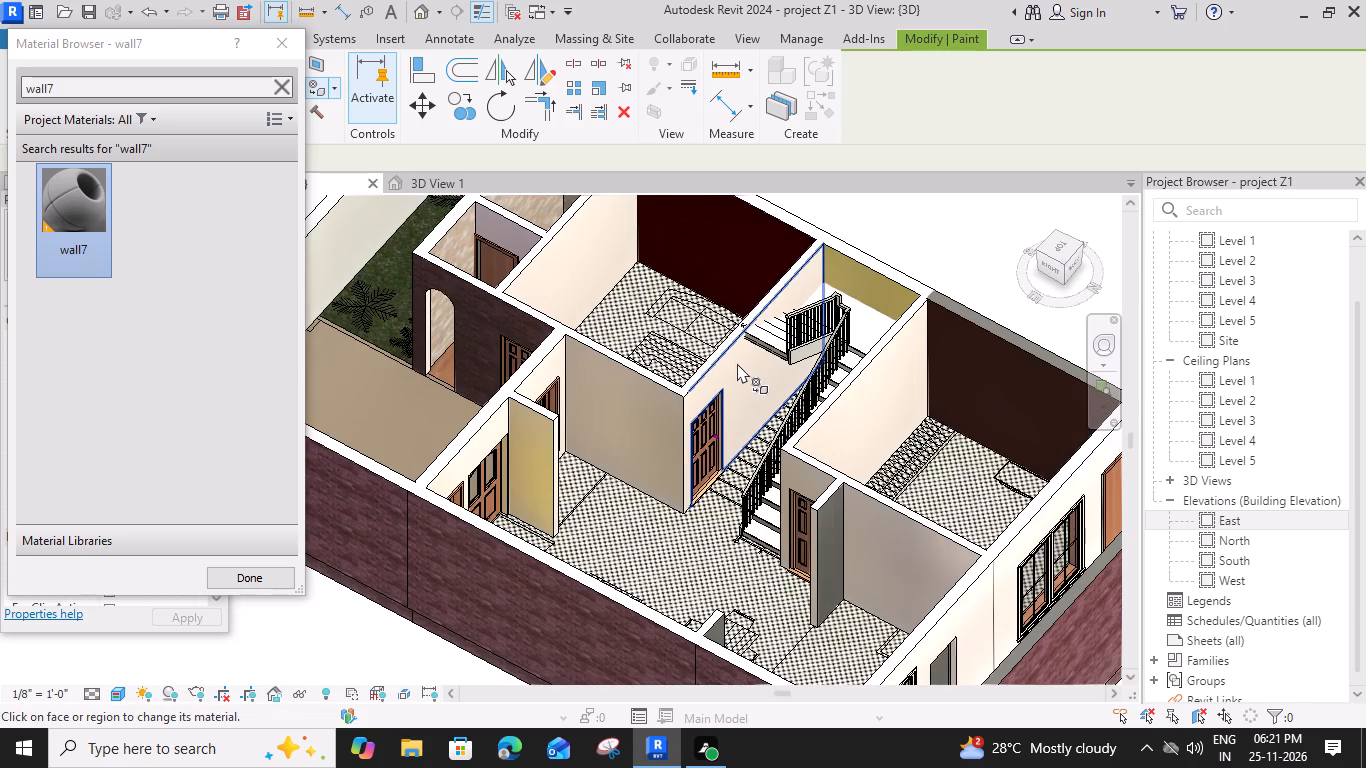
{"action": "scroll", "coordinate": [737, 363], "scroll_direction": "down", "scroll_amount": 2}
{"action": "middle_click_drag", "start_coordinate": [750, 438], "coordinate": [870, 451], "text": "shift"}
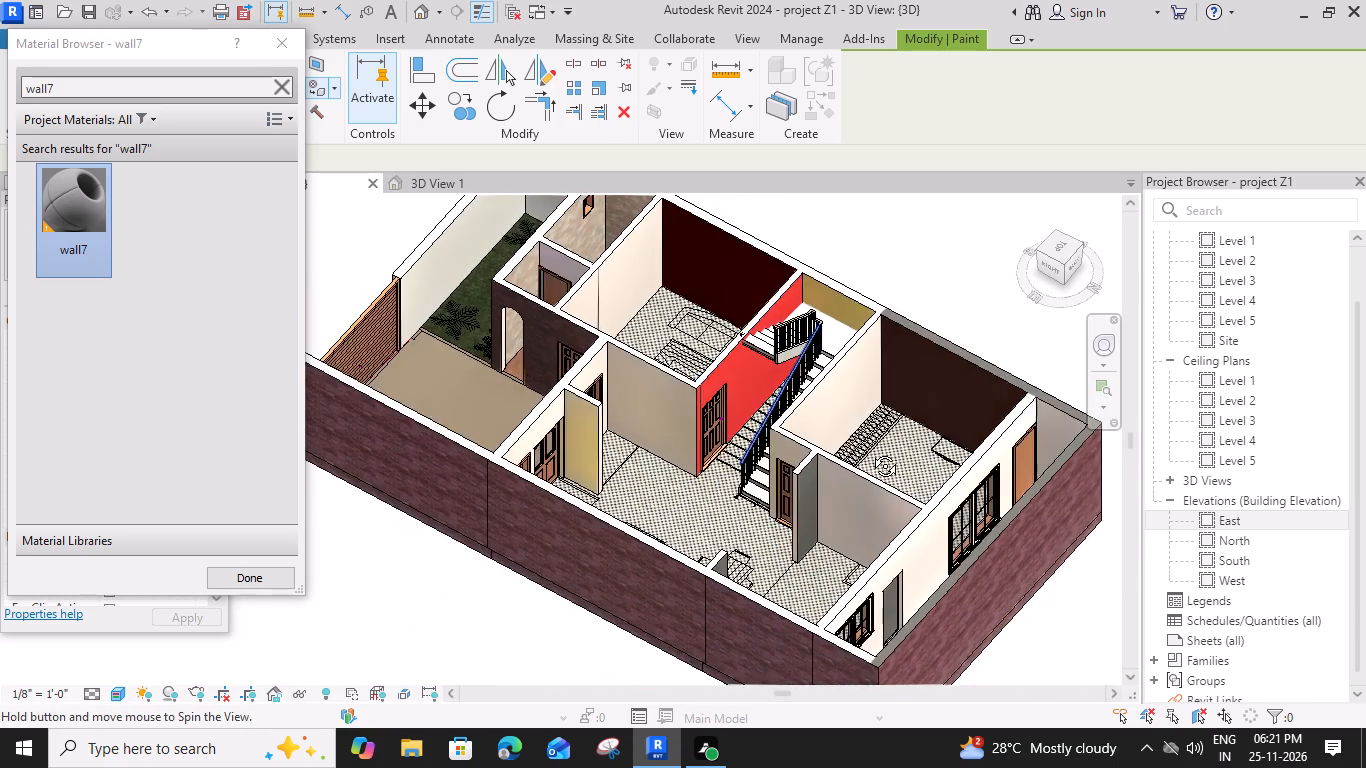
{"action": "middle_click_drag", "start_coordinate": [870, 451], "coordinate": [951, 392], "text": "shift"}
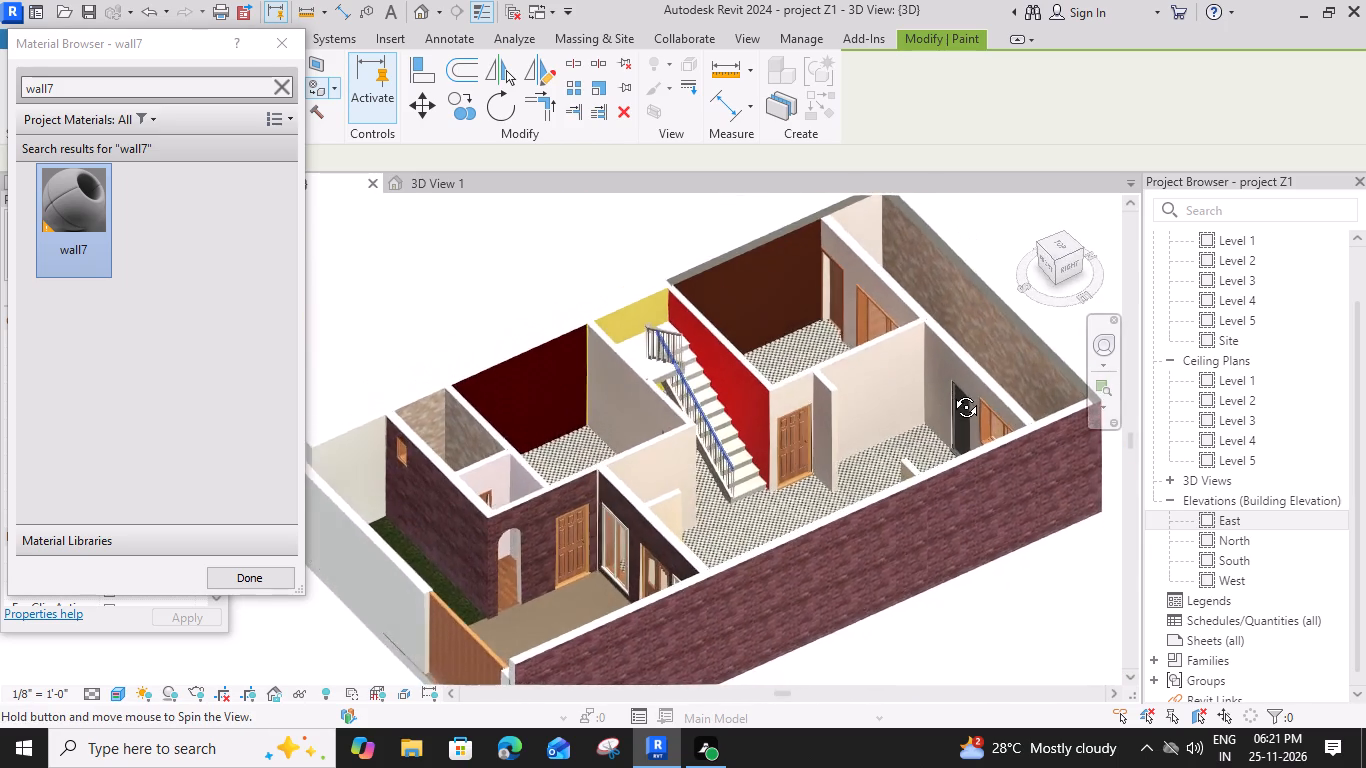
{"action": "middle_click_drag", "start_coordinate": [951, 392], "coordinate": [1202, 428], "text": "shift"}
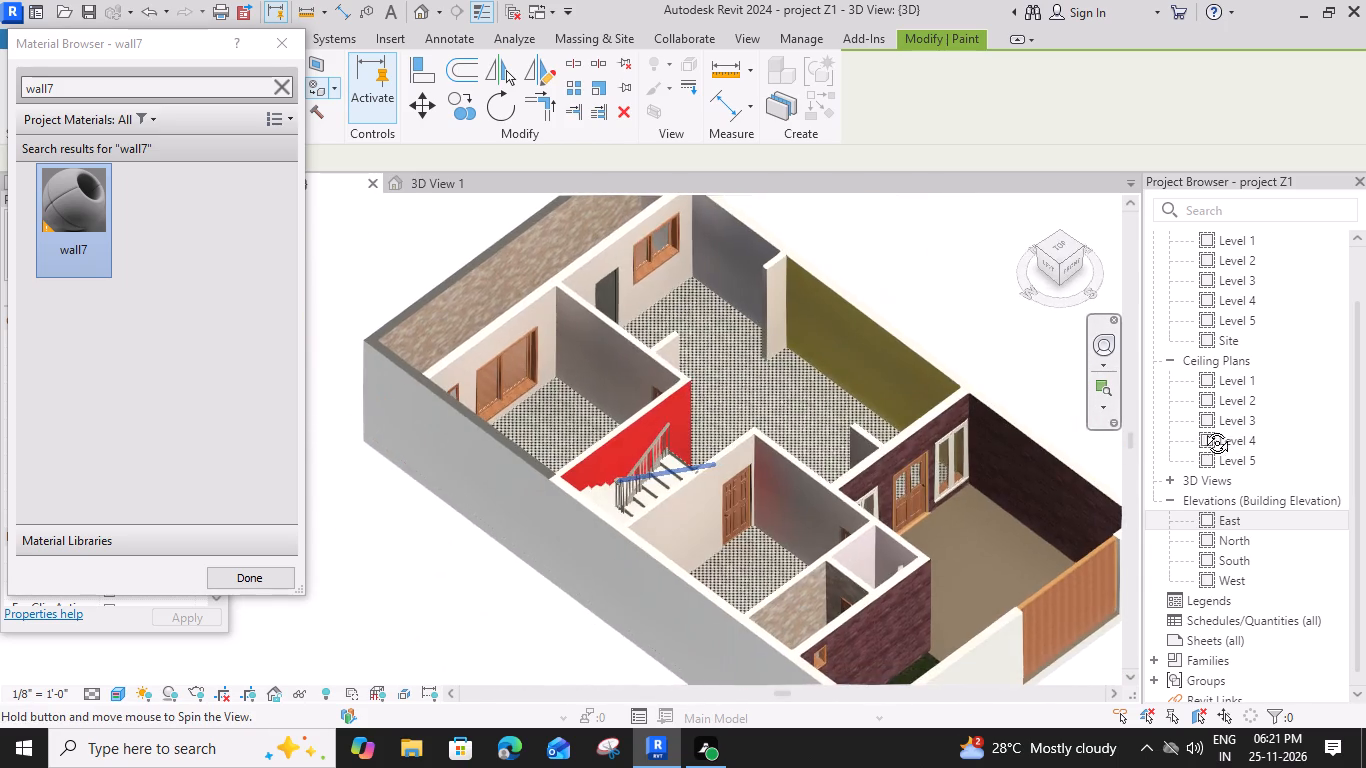
{"action": "middle_click_drag", "start_coordinate": [1202, 428], "coordinate": [841, 506], "text": "shift"}
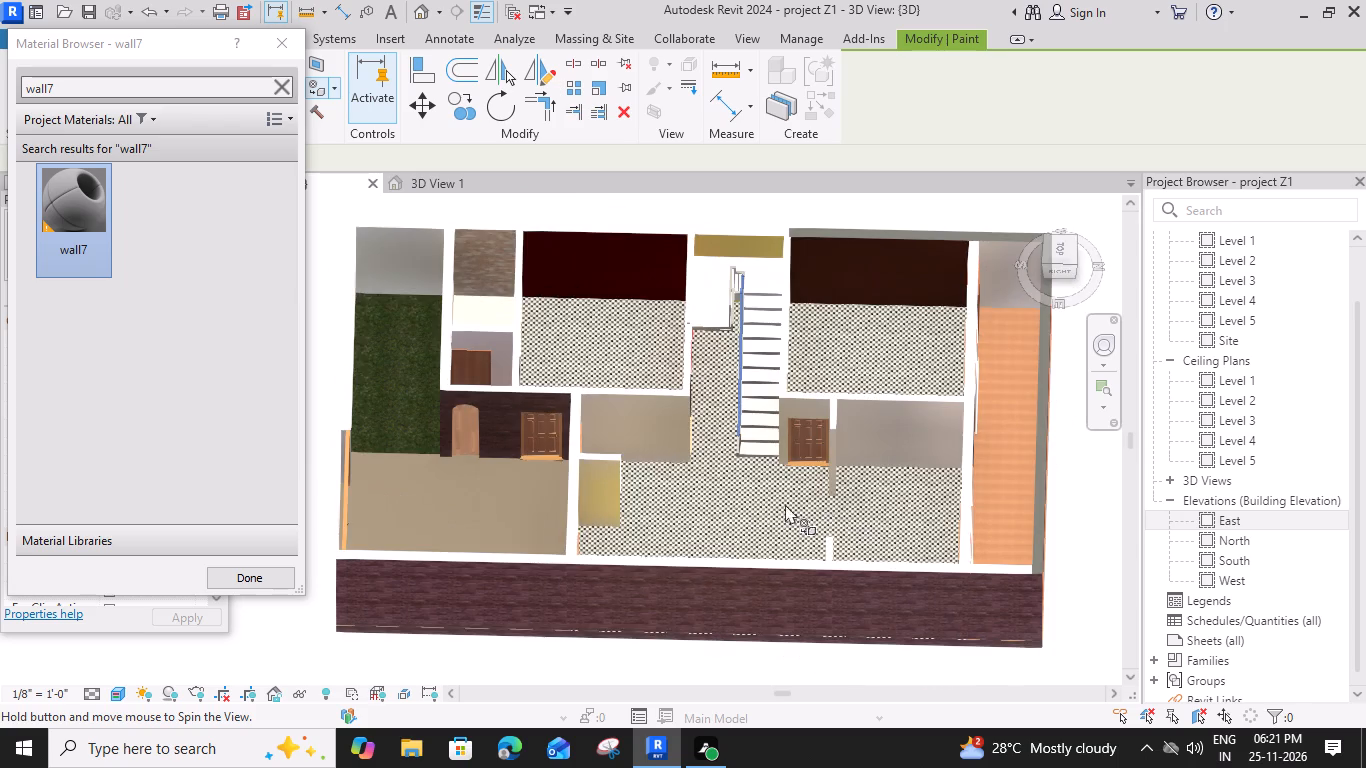
{"action": "left_click", "coordinate": [278, 573]}
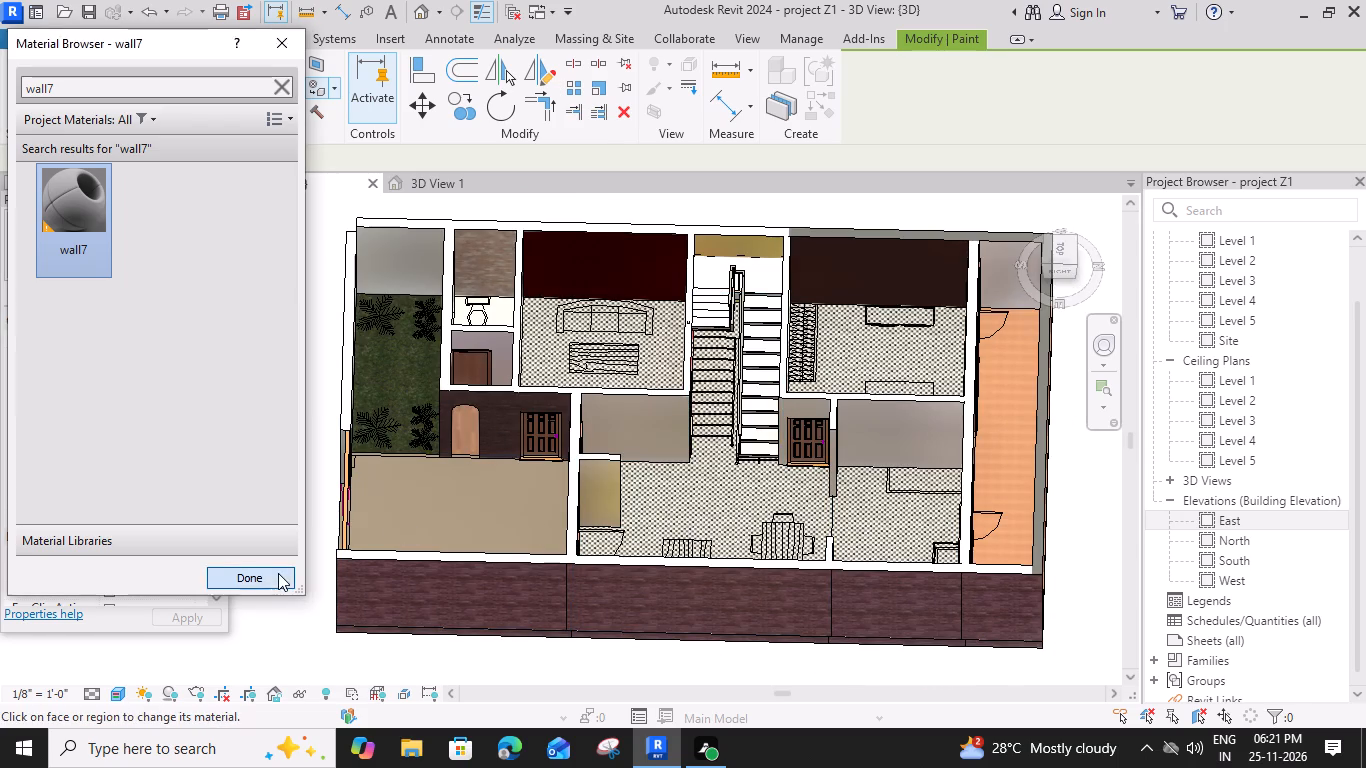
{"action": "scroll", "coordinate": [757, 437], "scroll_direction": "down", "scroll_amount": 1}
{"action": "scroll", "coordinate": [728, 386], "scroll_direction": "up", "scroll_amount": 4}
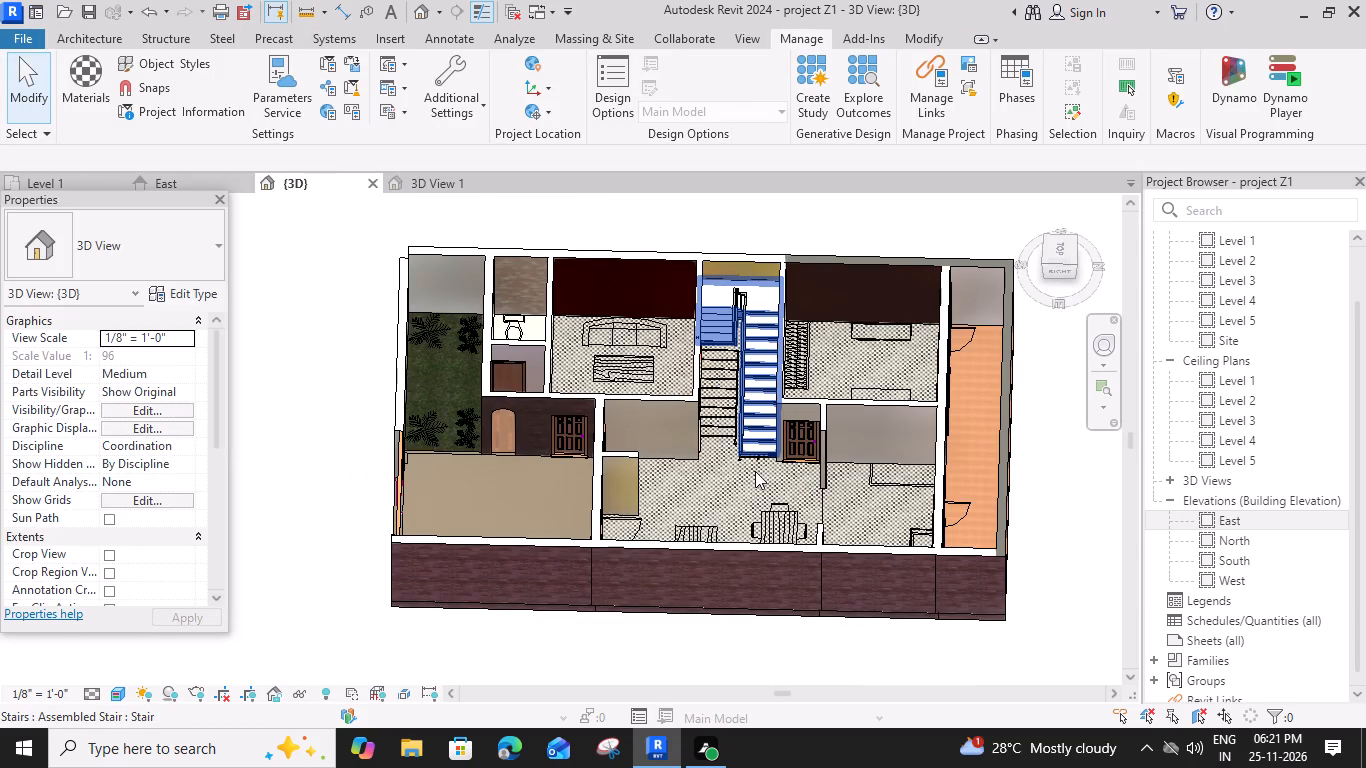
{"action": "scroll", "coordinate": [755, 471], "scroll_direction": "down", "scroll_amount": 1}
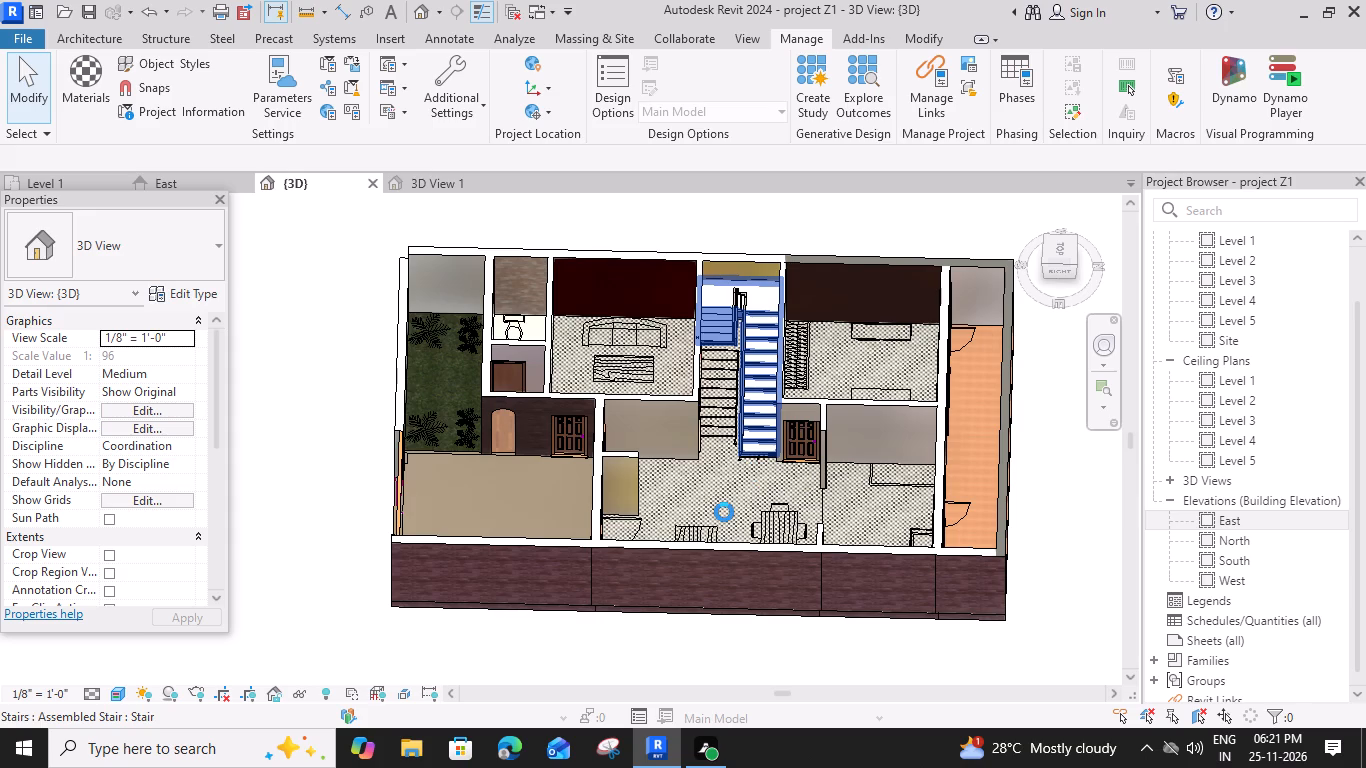
Examine the finished wall, floor and stairwell paint in the 3D model from above and from the front corner.
{"action": "scroll", "coordinate": [724, 512], "scroll_direction": "down", "scroll_amount": 2}
{"action": "middle_click_drag", "start_coordinate": [724, 512], "coordinate": [760, 526], "text": "shift"}
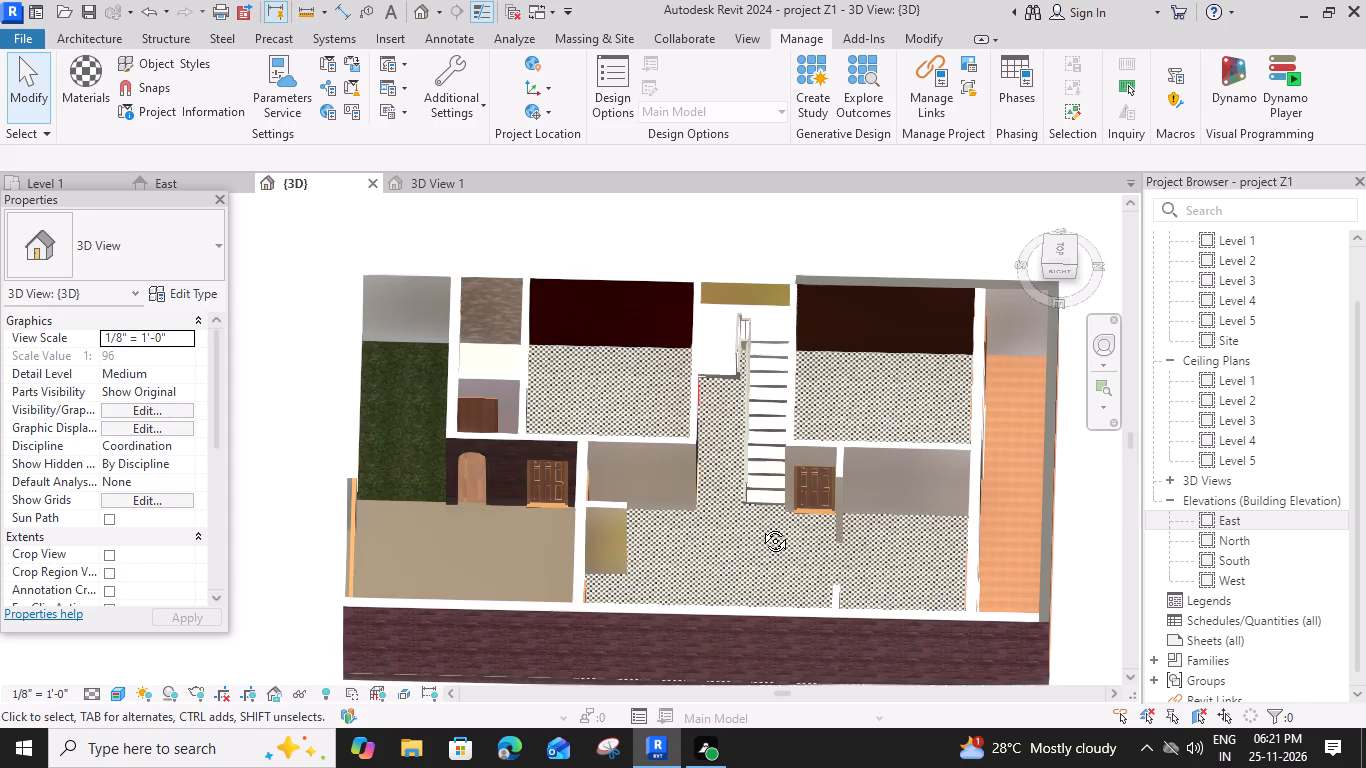
{"action": "middle_click_drag", "start_coordinate": [760, 526], "coordinate": [816, 529], "text": "shift"}
{"action": "scroll", "coordinate": [813, 526], "scroll_direction": "down", "scroll_amount": 2}
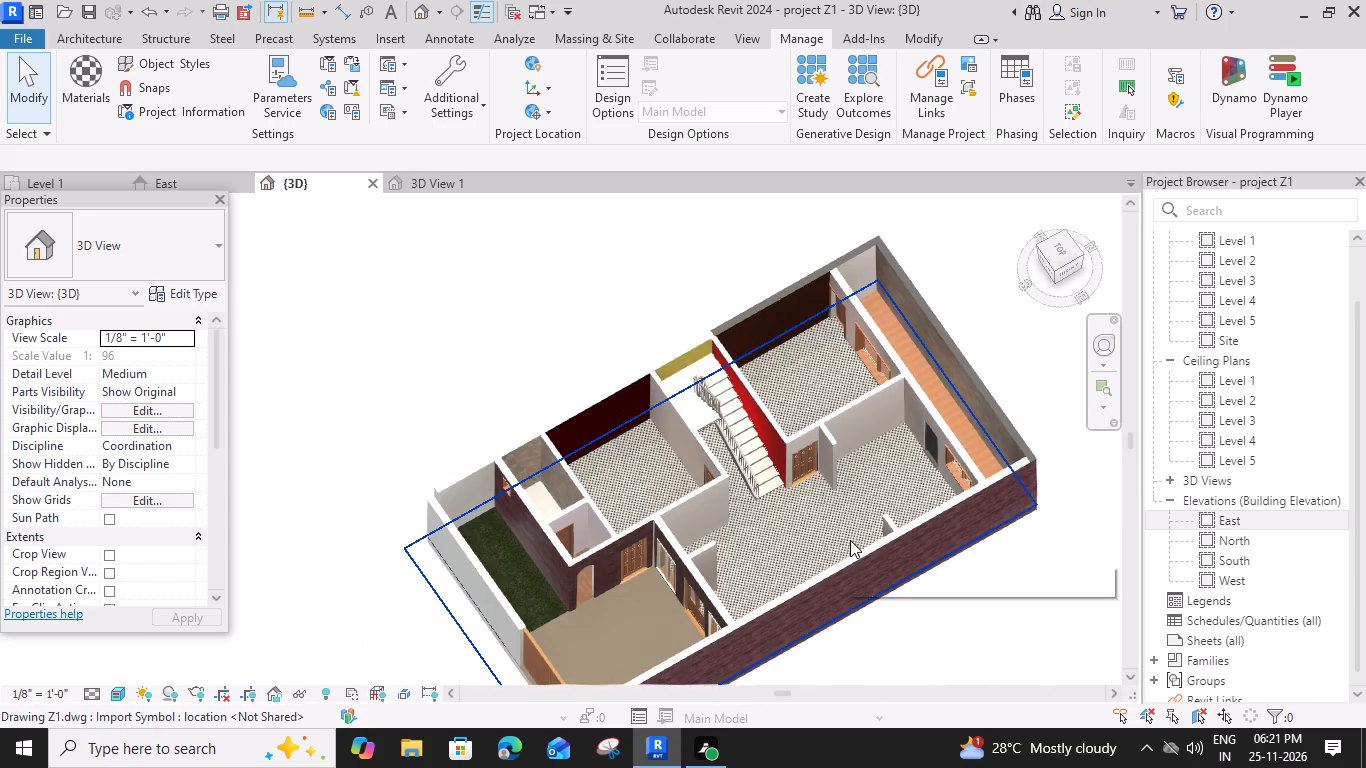
{"action": "middle_click_drag", "start_coordinate": [860, 537], "coordinate": [919, 400], "text": "shift"}
{"action": "middle_click_drag", "start_coordinate": [878, 532], "coordinate": [916, 393]}
{"action": "middle_click_drag", "start_coordinate": [779, 503], "coordinate": [779, 501], "text": "shift"}
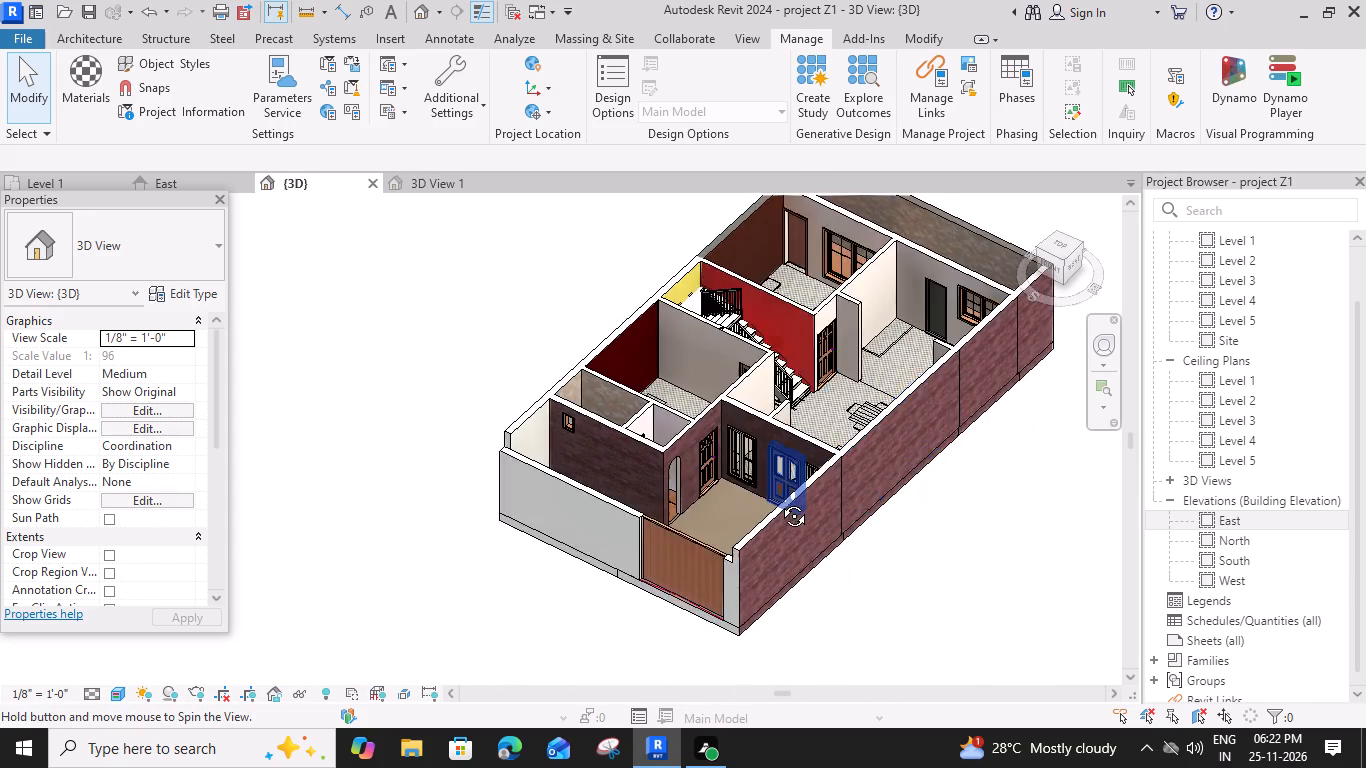
{"action": "middle_click_drag", "start_coordinate": [779, 501], "coordinate": [788, 422], "text": "shift"}
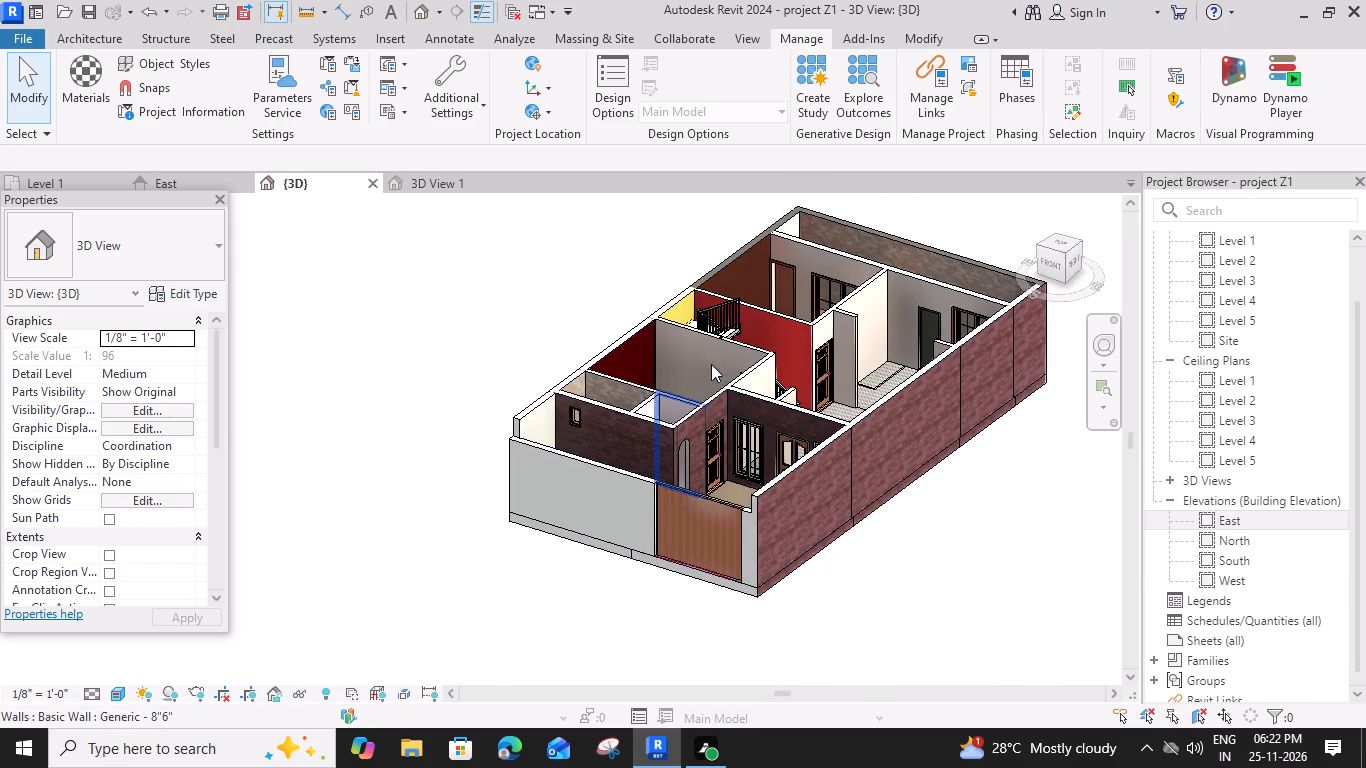
{"action": "middle_click_drag", "start_coordinate": [762, 400], "coordinate": [644, 450]}
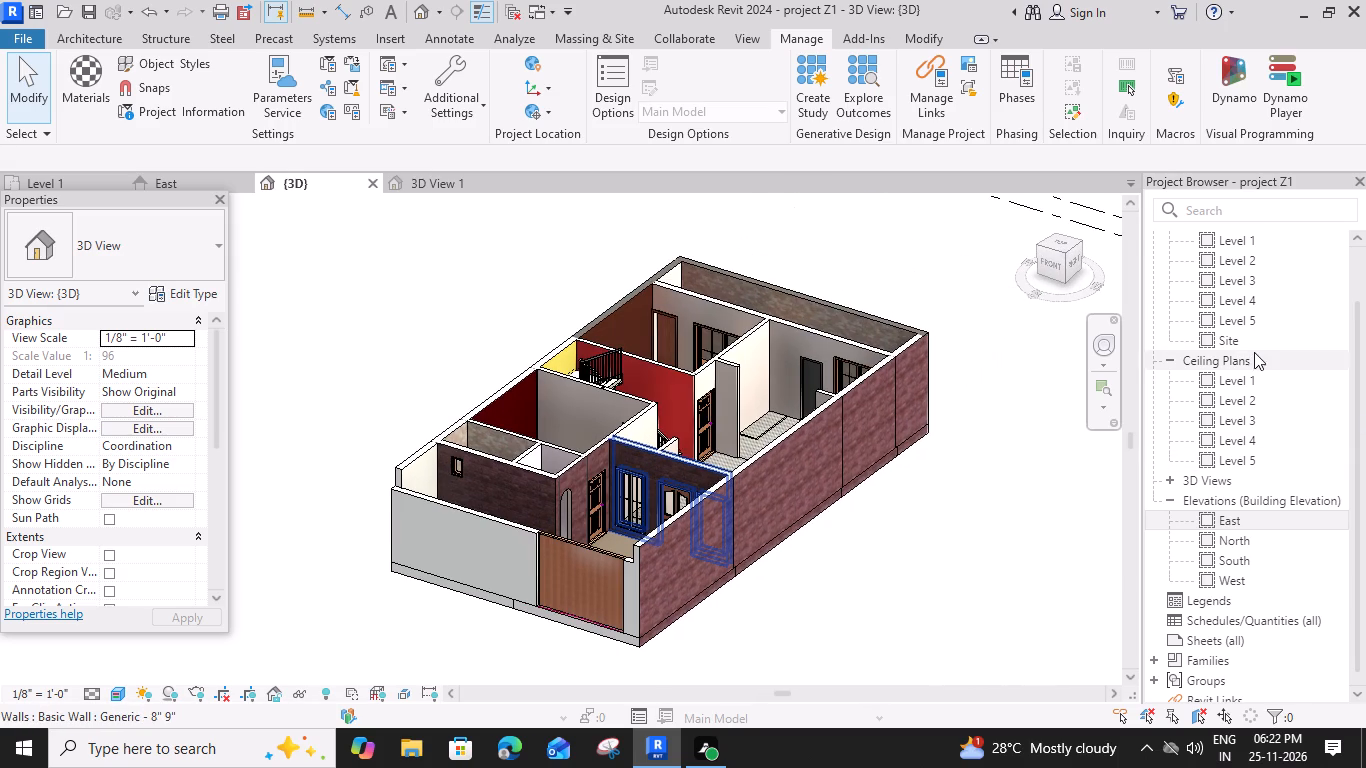
Open the Level 1 ceiling plan.
{"action": "scroll", "coordinate": [1254, 350], "scroll_direction": "up", "scroll_amount": 2}
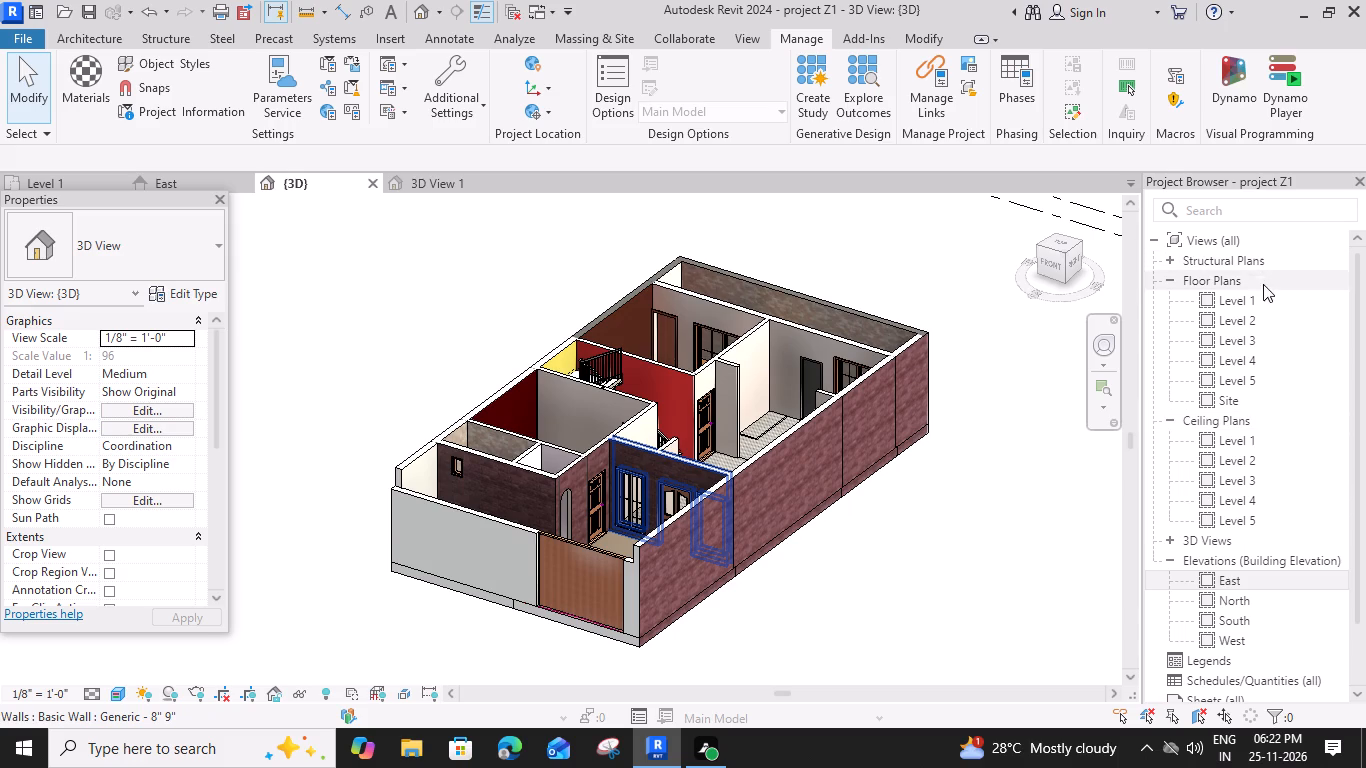
{"action": "double_click", "coordinate": [1250, 444]}
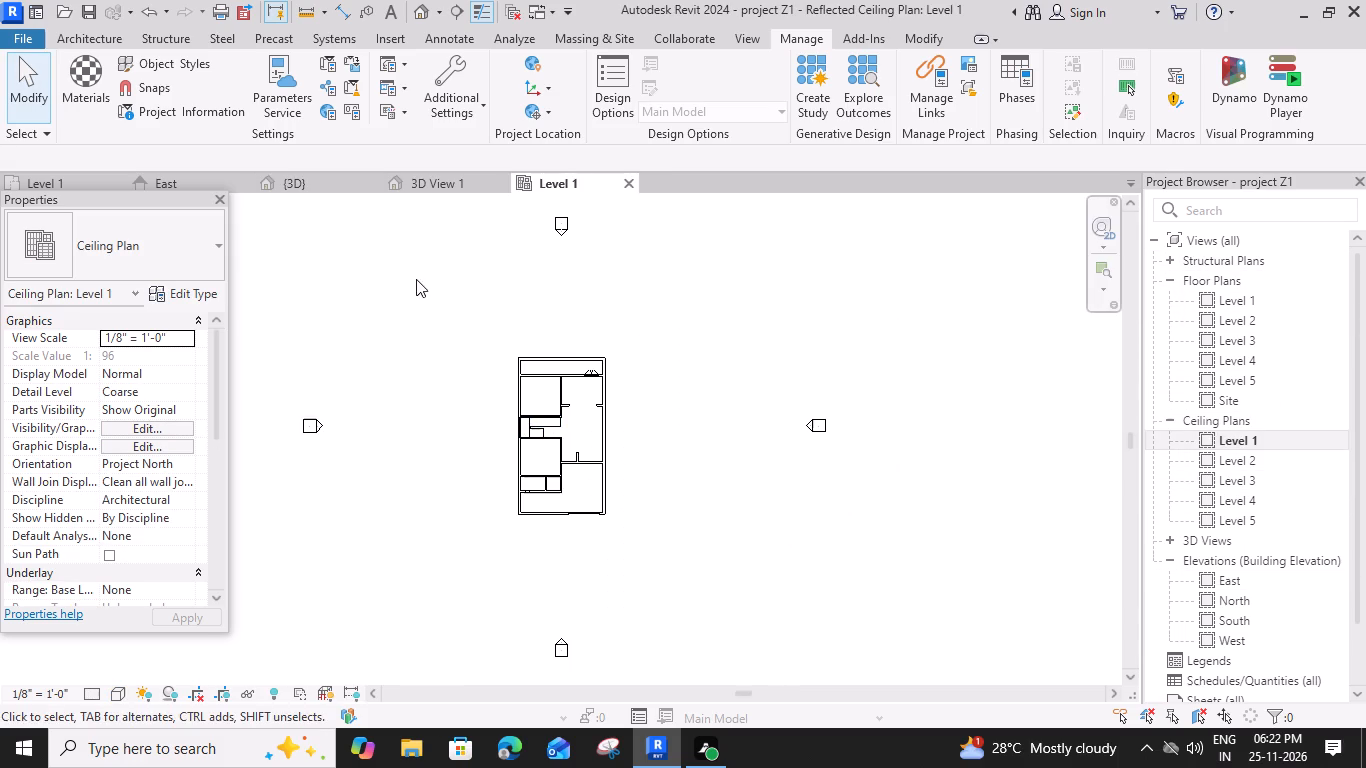
{"action": "middle_click_drag", "start_coordinate": [434, 287], "coordinate": [498, 287]}
{"action": "scroll", "coordinate": [612, 347], "scroll_direction": "up", "scroll_amount": 3}
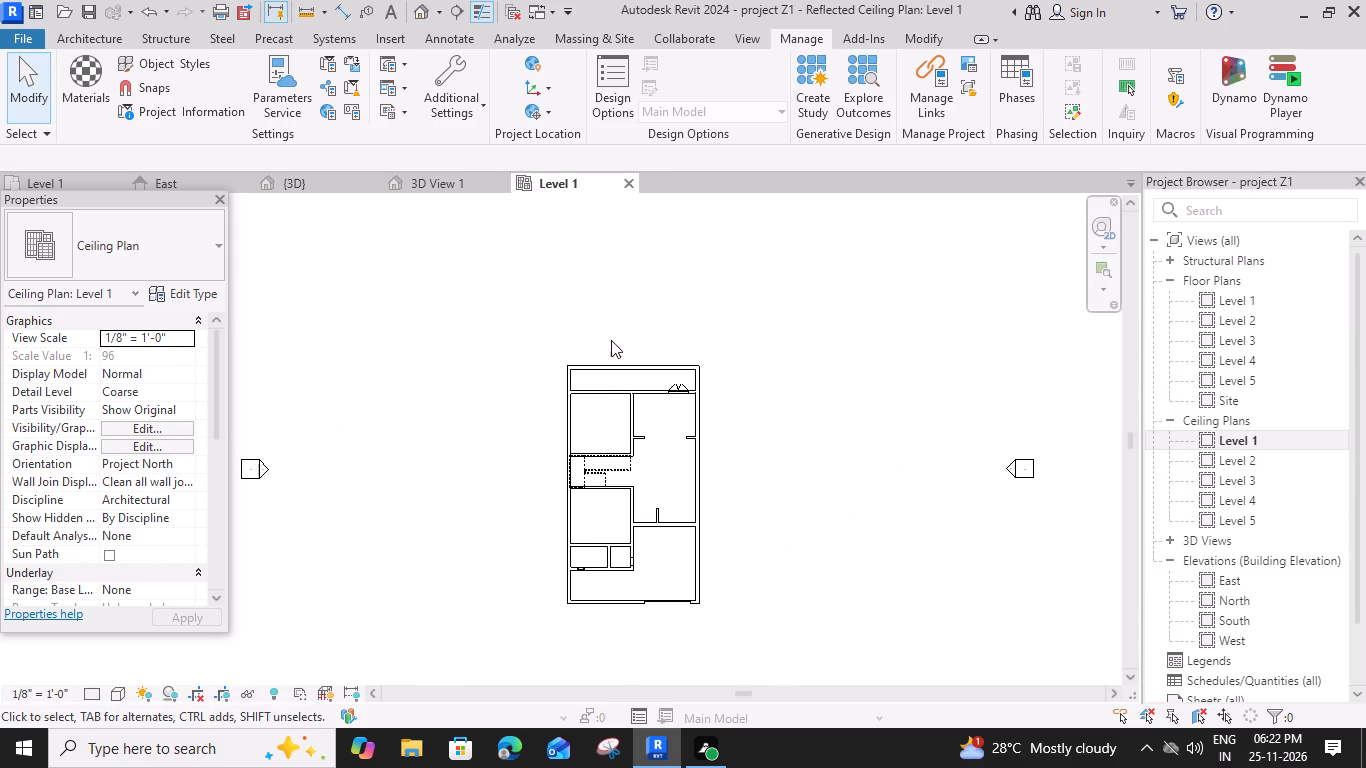
Start a sketched 2' x 4' ACT System ceiling on Level 1 with a height offset of 9'.
{"action": "left_click", "coordinate": [85, 33]}
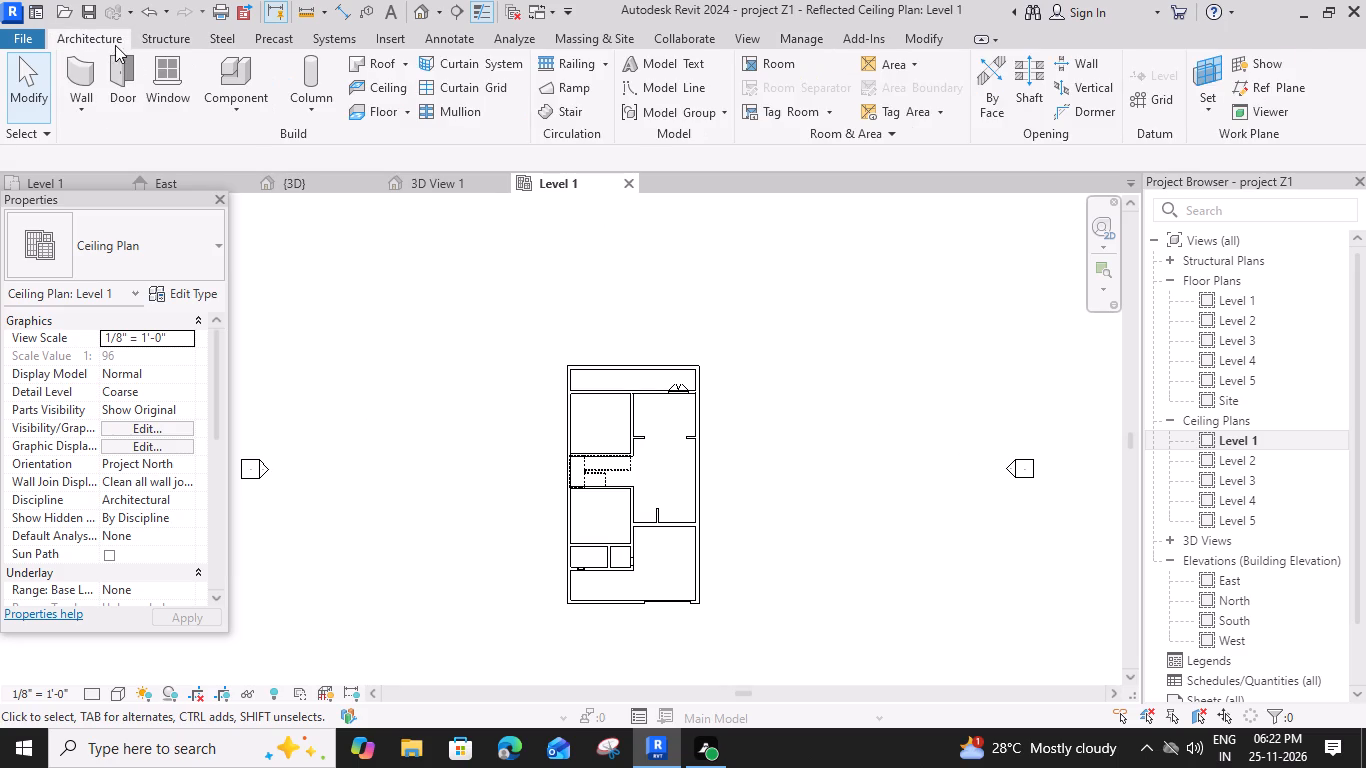
{"action": "left_click", "coordinate": [367, 90]}
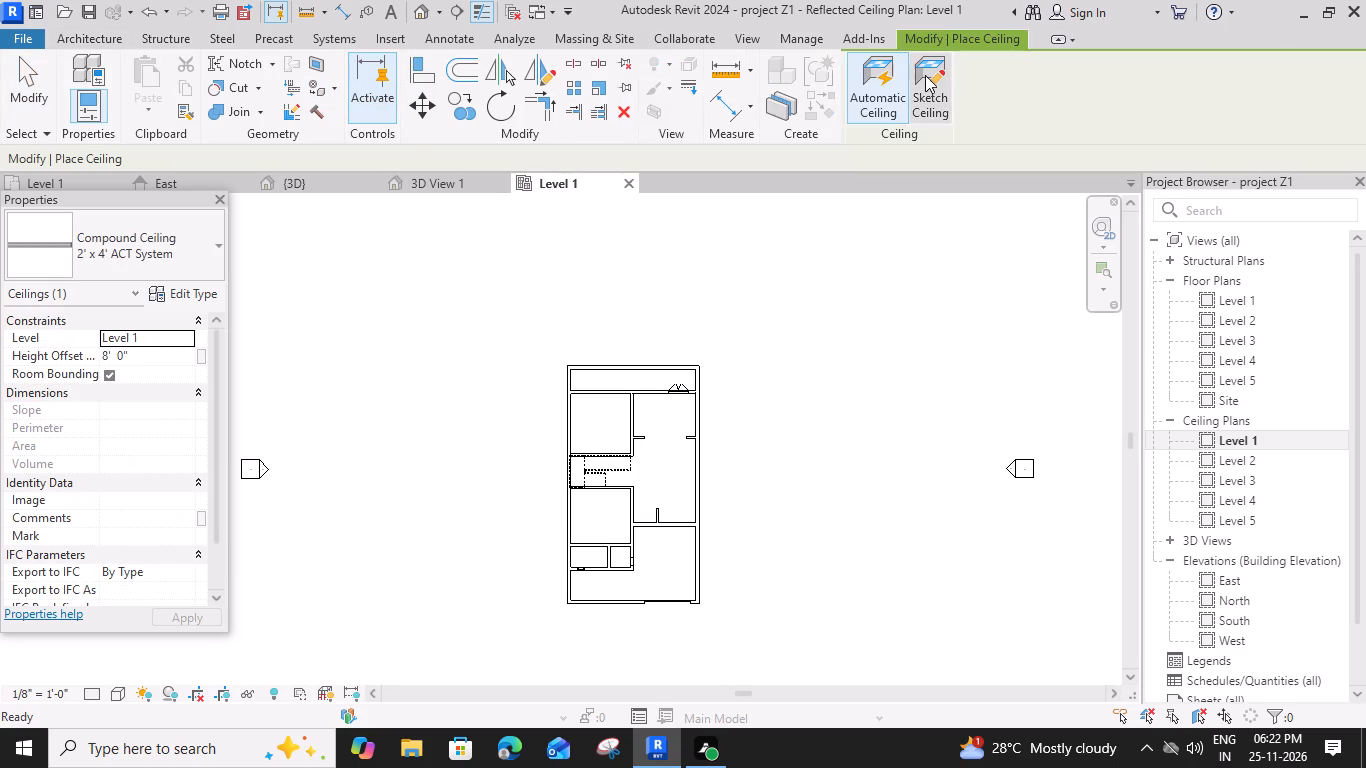
{"action": "left_click", "coordinate": [925, 75]}
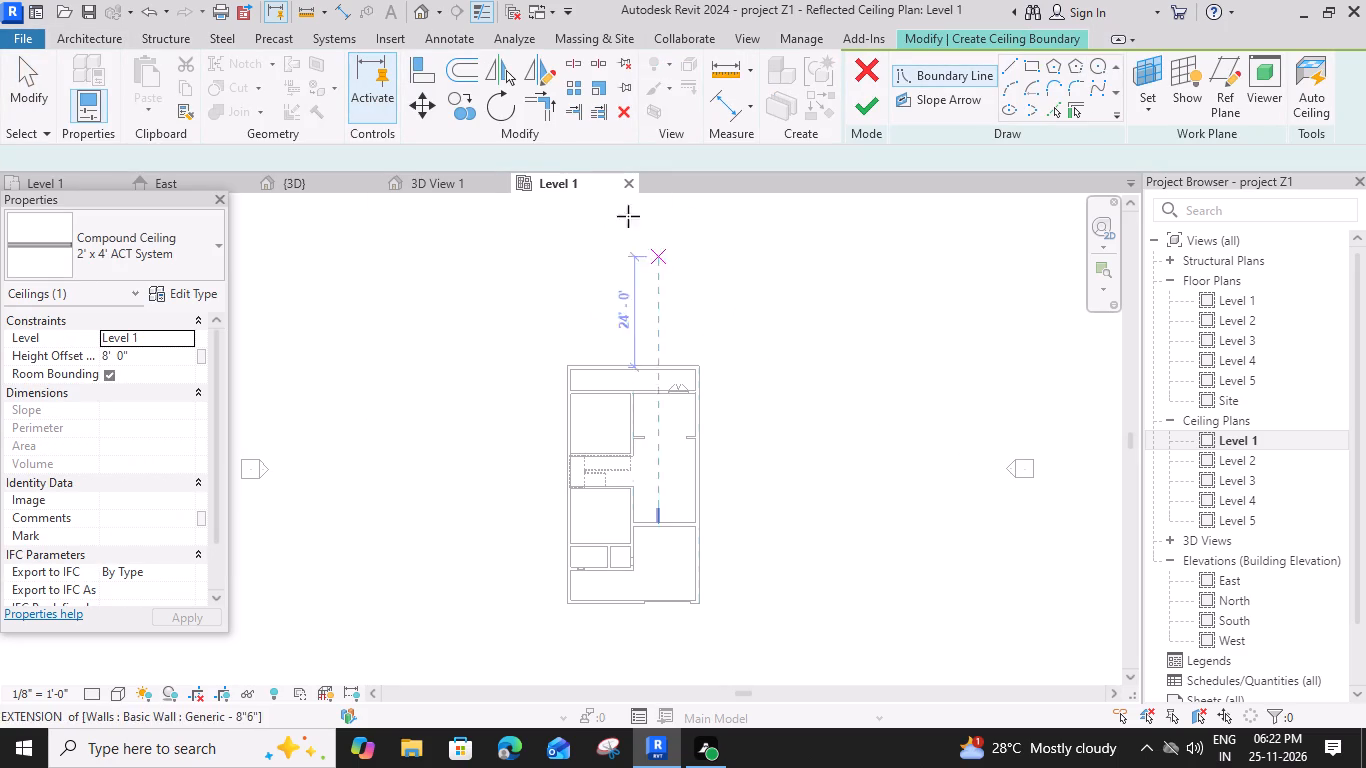
{"action": "left_click", "coordinate": [159, 351]}
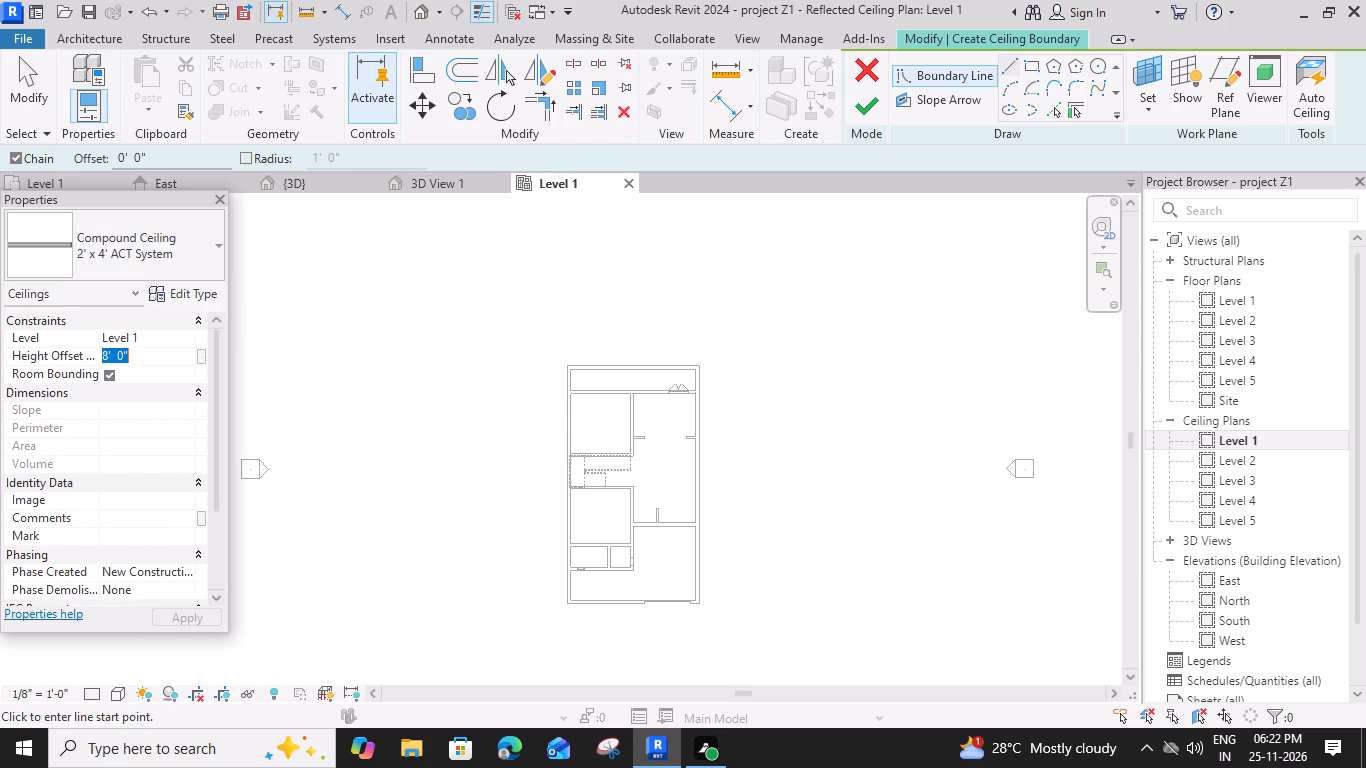
{"action": "type", "text": "9'"}
{"action": "key", "text": "Return"}
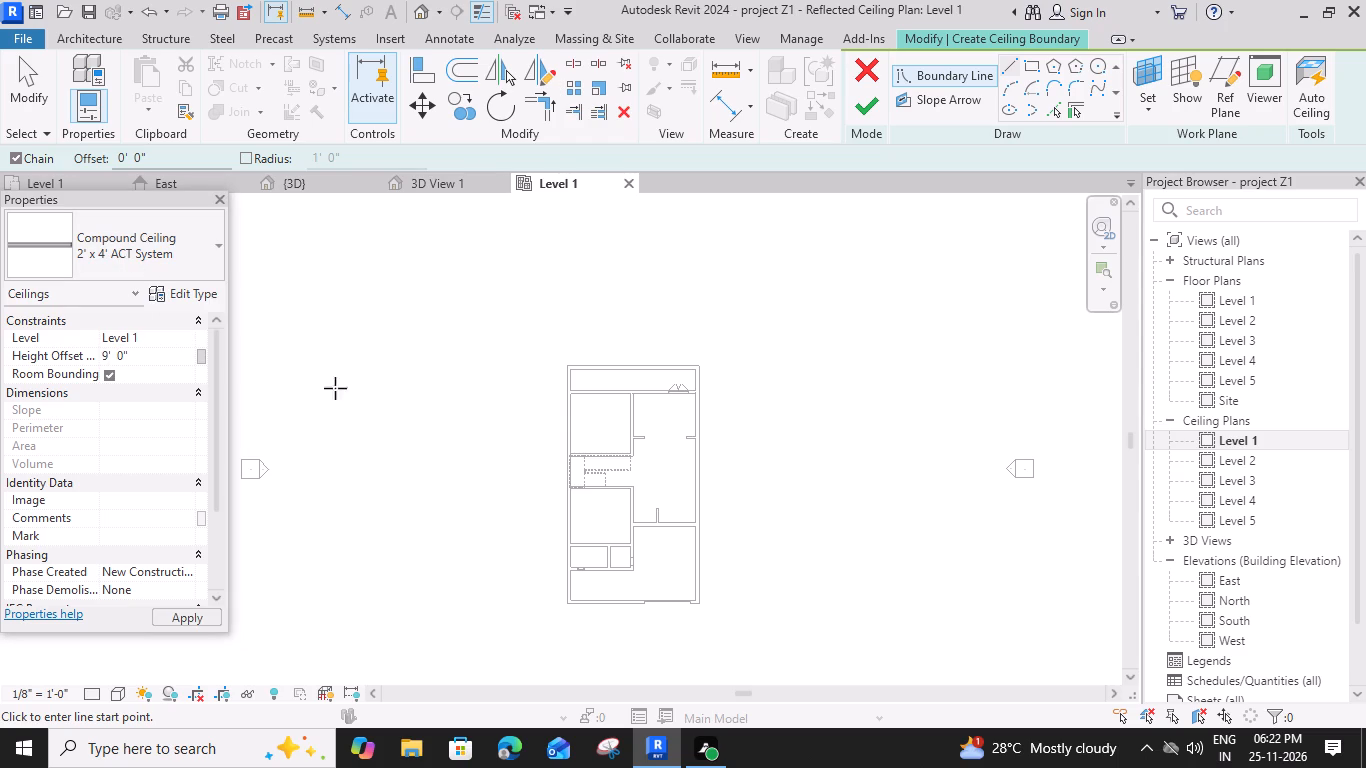
{"action": "left_click", "coordinate": [148, 356]}
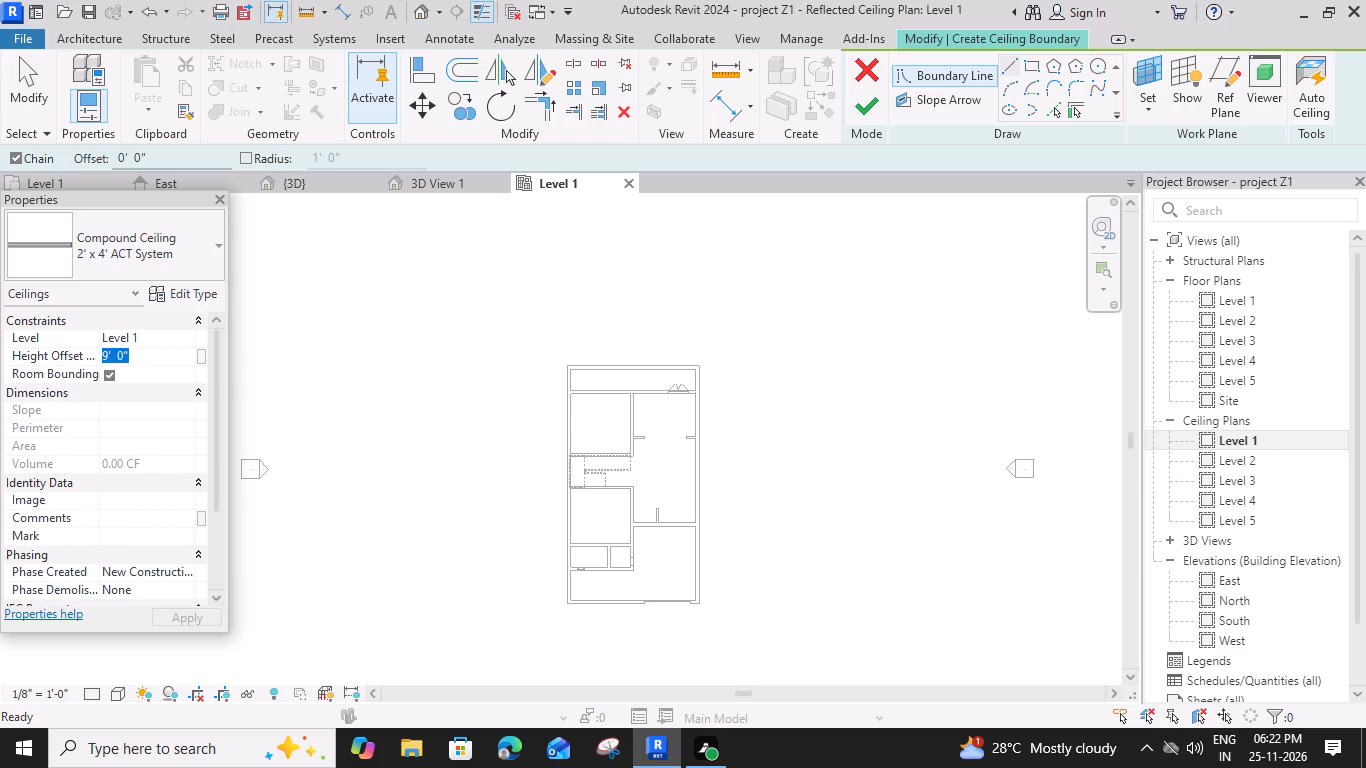
{"action": "type", "text": "9'"}
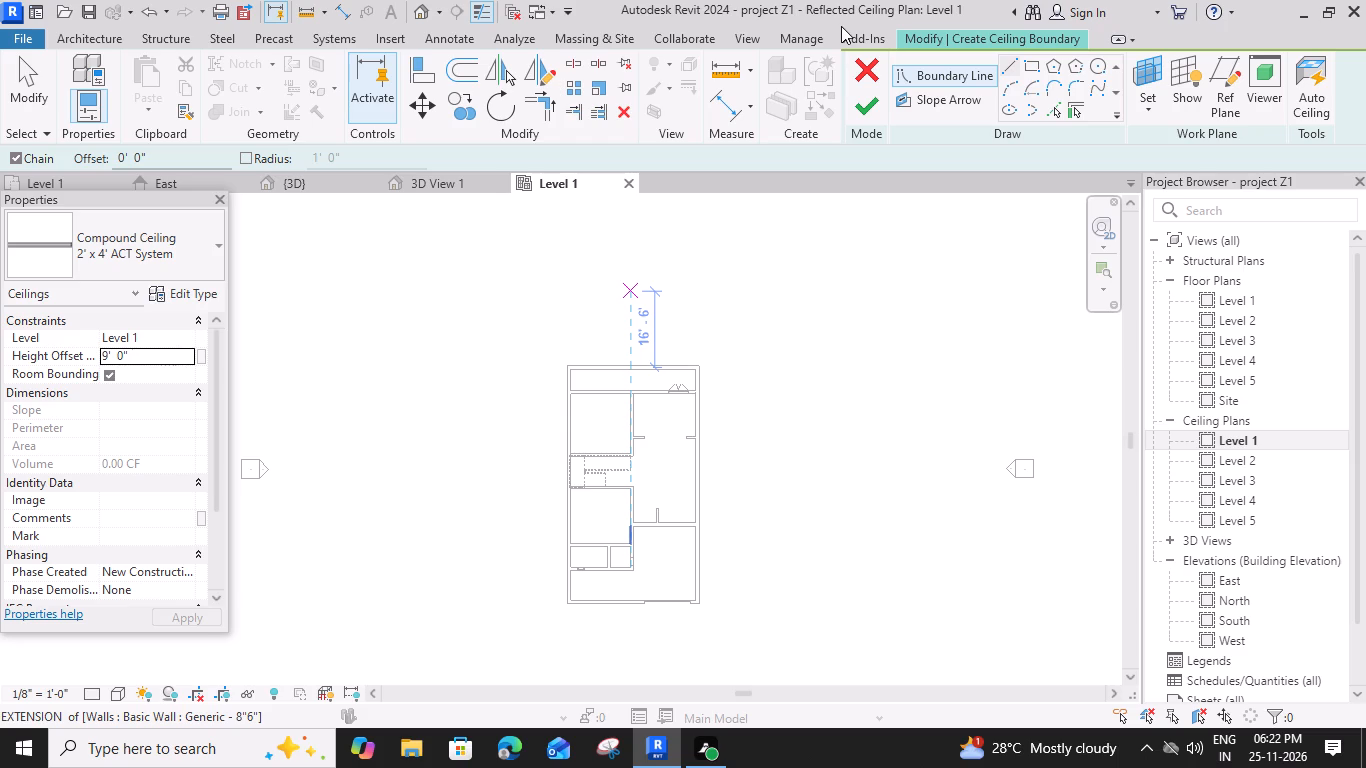
Change the ceiling's height offset from Level 1 to 10'.
{"action": "left_click", "coordinate": [1016, 66]}
{"action": "scroll", "coordinate": [577, 363], "scroll_direction": "up", "scroll_amount": 5}
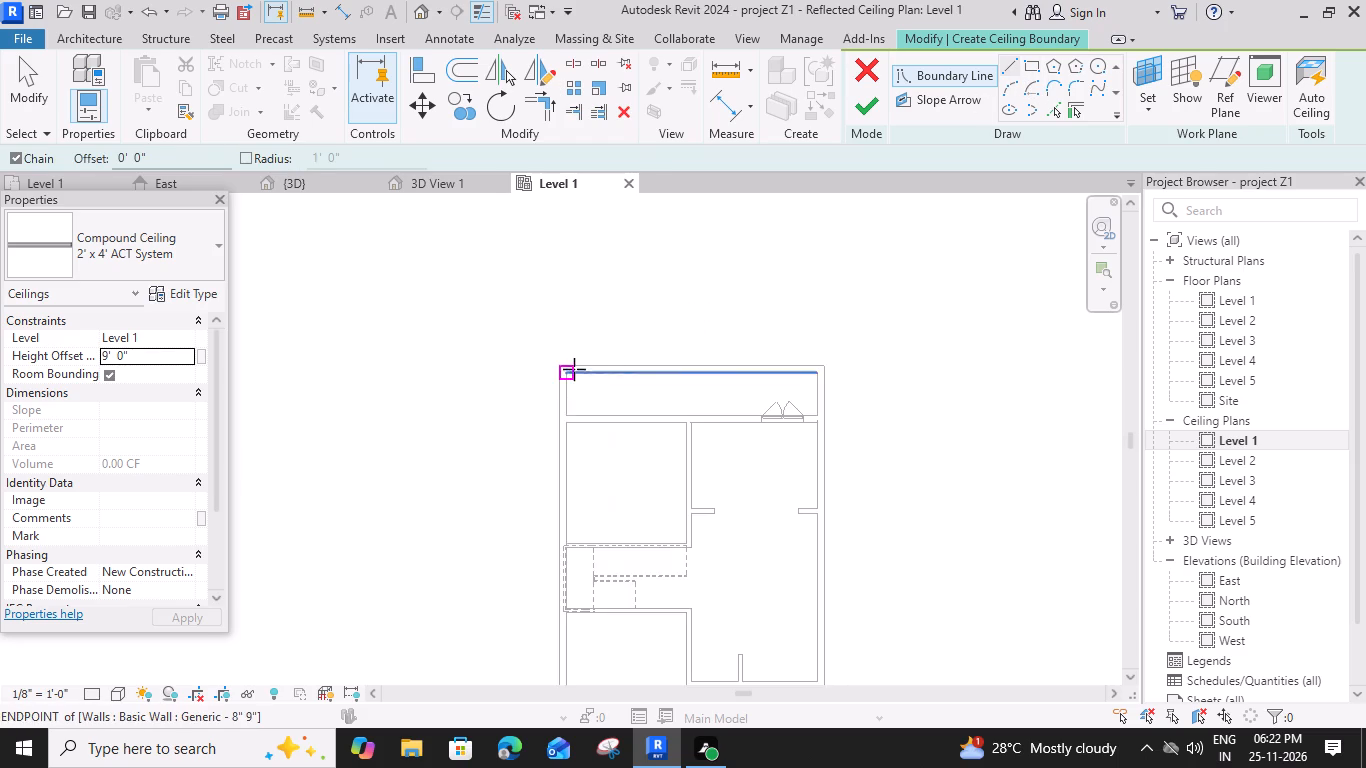
{"action": "scroll", "coordinate": [566, 413], "scroll_direction": "up", "scroll_amount": 5}
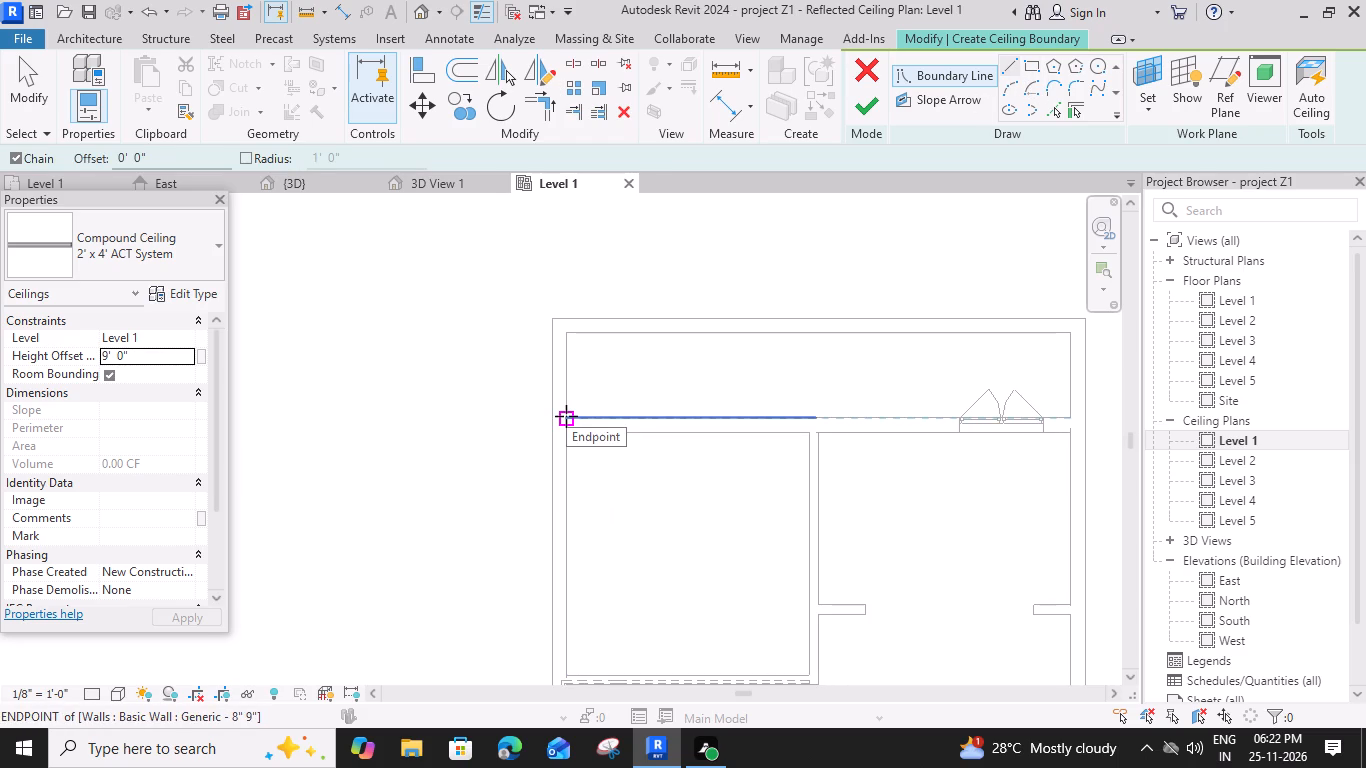
{"action": "left_click", "coordinate": [168, 353]}
{"action": "type", "text": "10'"}
{"action": "key", "text": "Return"}
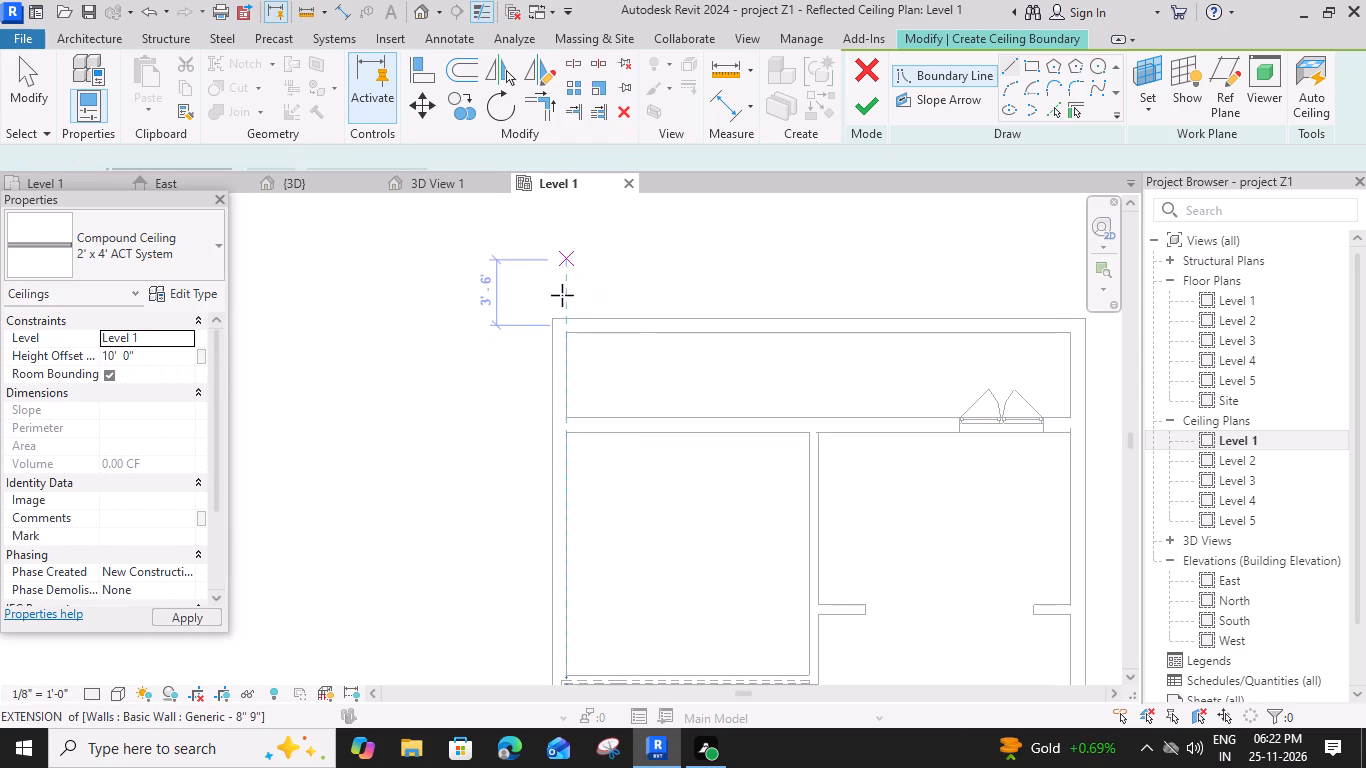
Draw ceiling boundary lines along the north outer wall and down the east outer wall to the wall between hall and front porch.
{"action": "left_click", "coordinate": [552, 317]}
{"action": "scroll", "coordinate": [895, 320], "scroll_direction": "down", "scroll_amount": 3}
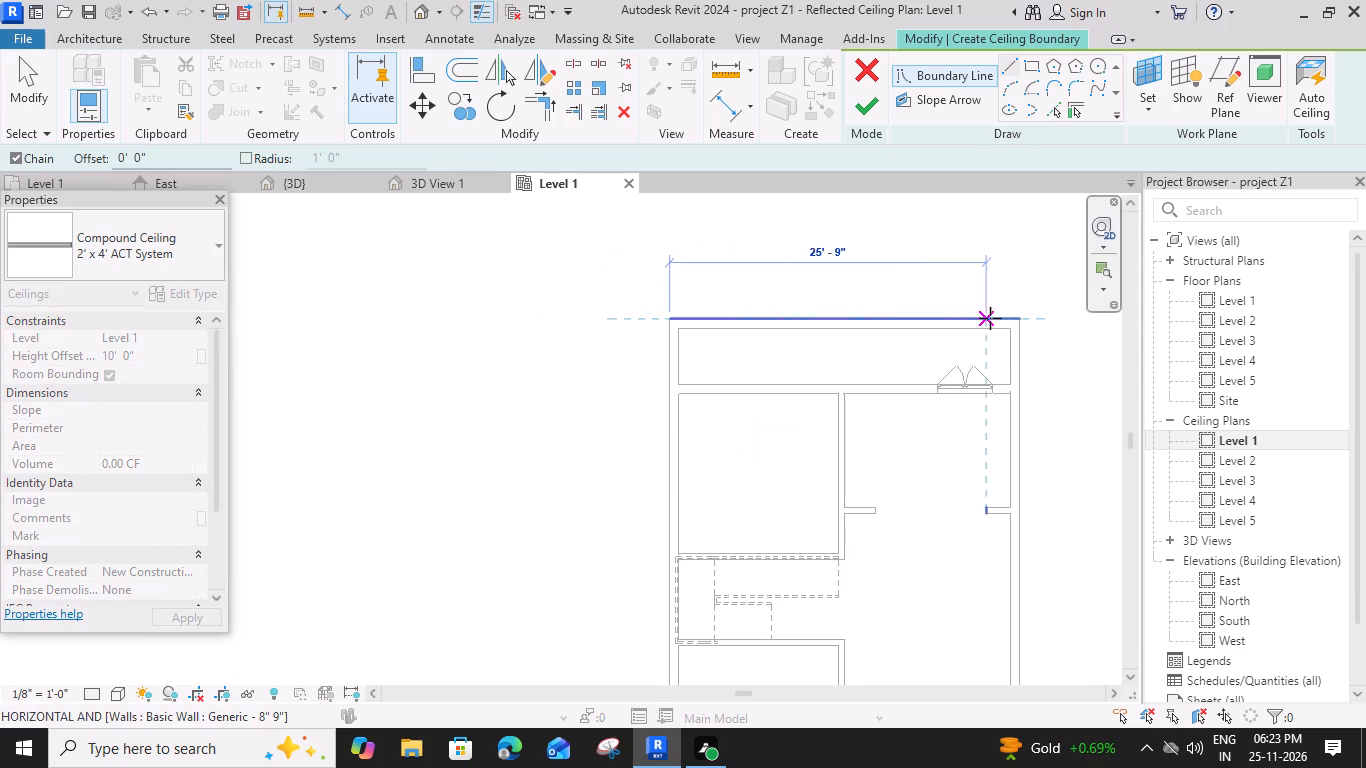
{"action": "left_click", "coordinate": [1019, 318]}
{"action": "middle_click_drag", "start_coordinate": [1022, 547], "coordinate": [977, 400]}
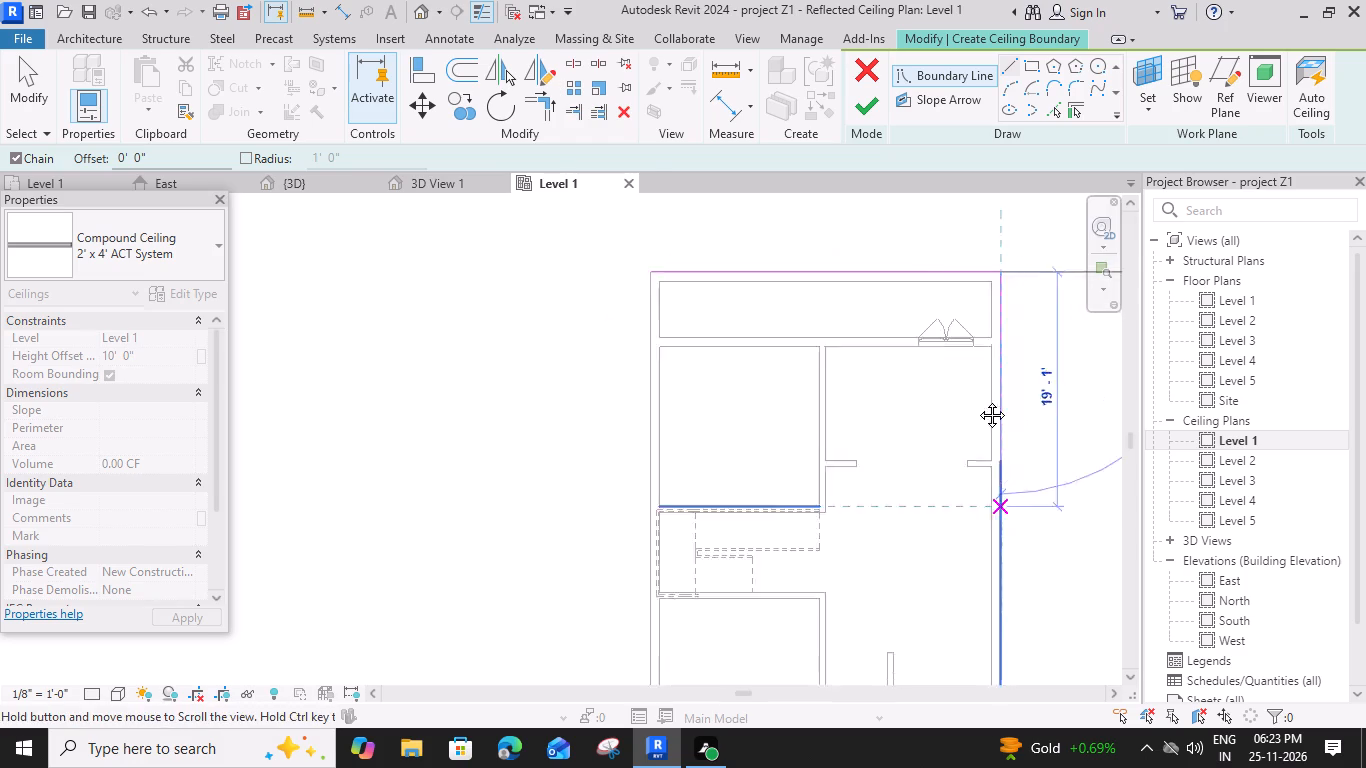
{"action": "middle_click_drag", "start_coordinate": [977, 400], "coordinate": [959, 272]}
{"action": "scroll", "coordinate": [953, 467], "scroll_direction": "up", "scroll_amount": 5}
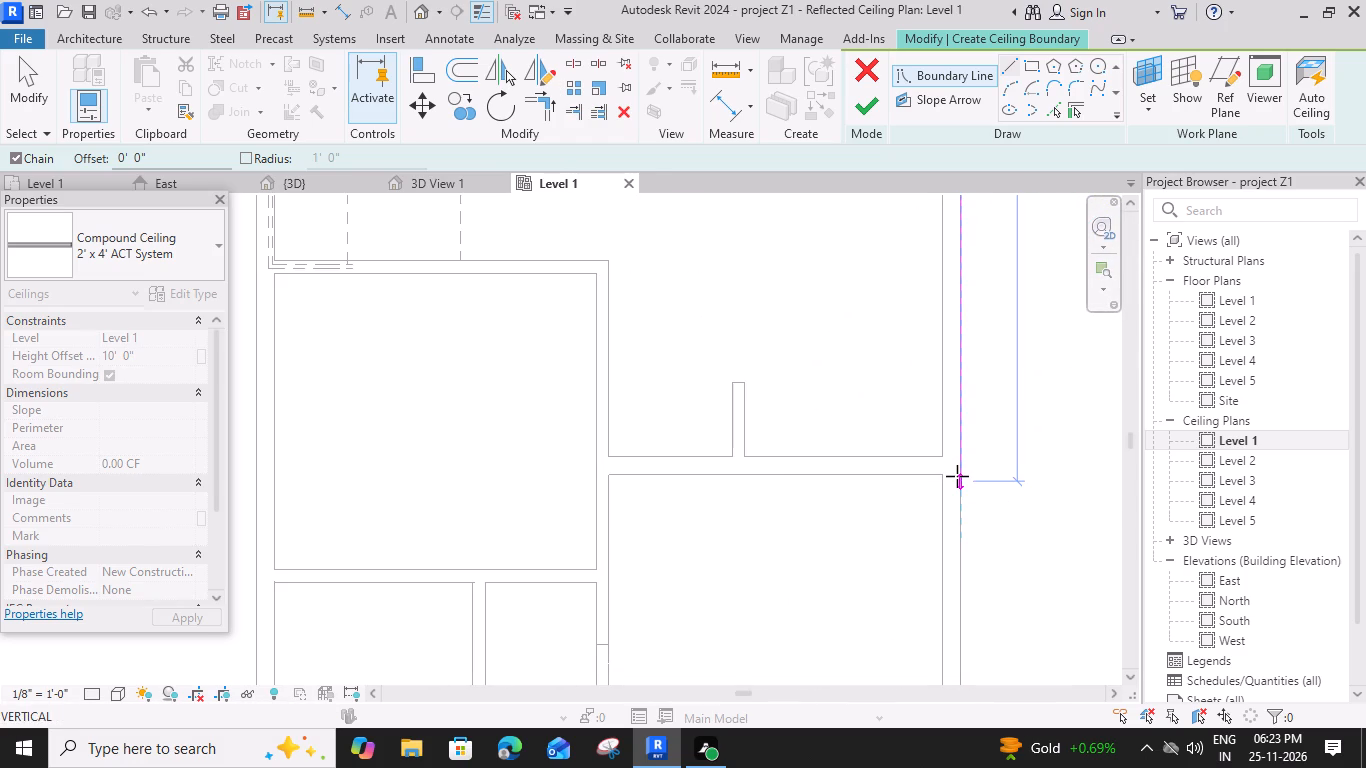
{"action": "left_click", "coordinate": [959, 472]}
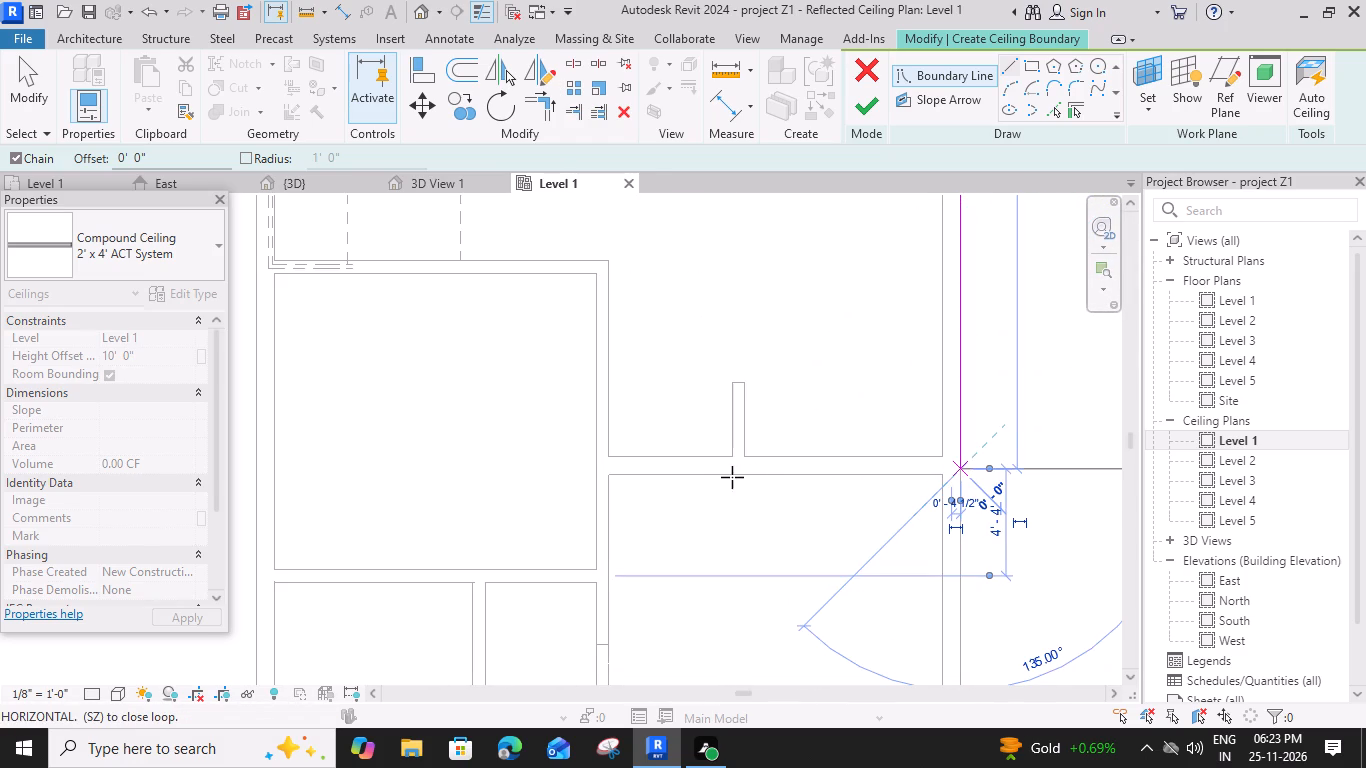
{"action": "key", "text": "Escape"}
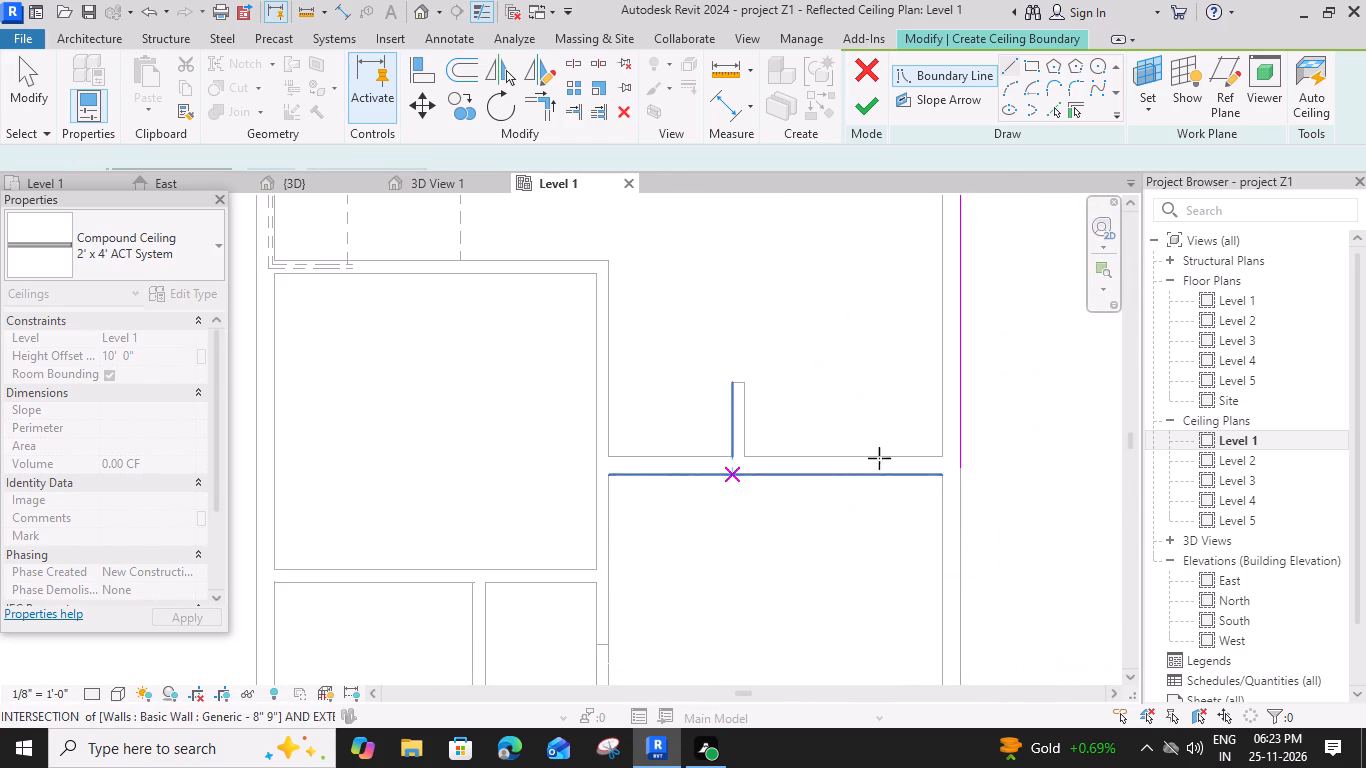
Draw the stepped south boundary along the hall's south wall, down the porch's side wall and about 14'-3" west to the outer wall.
{"action": "scroll", "coordinate": [923, 477], "scroll_direction": "up", "scroll_amount": 3}
{"action": "left_click", "coordinate": [955, 473]}
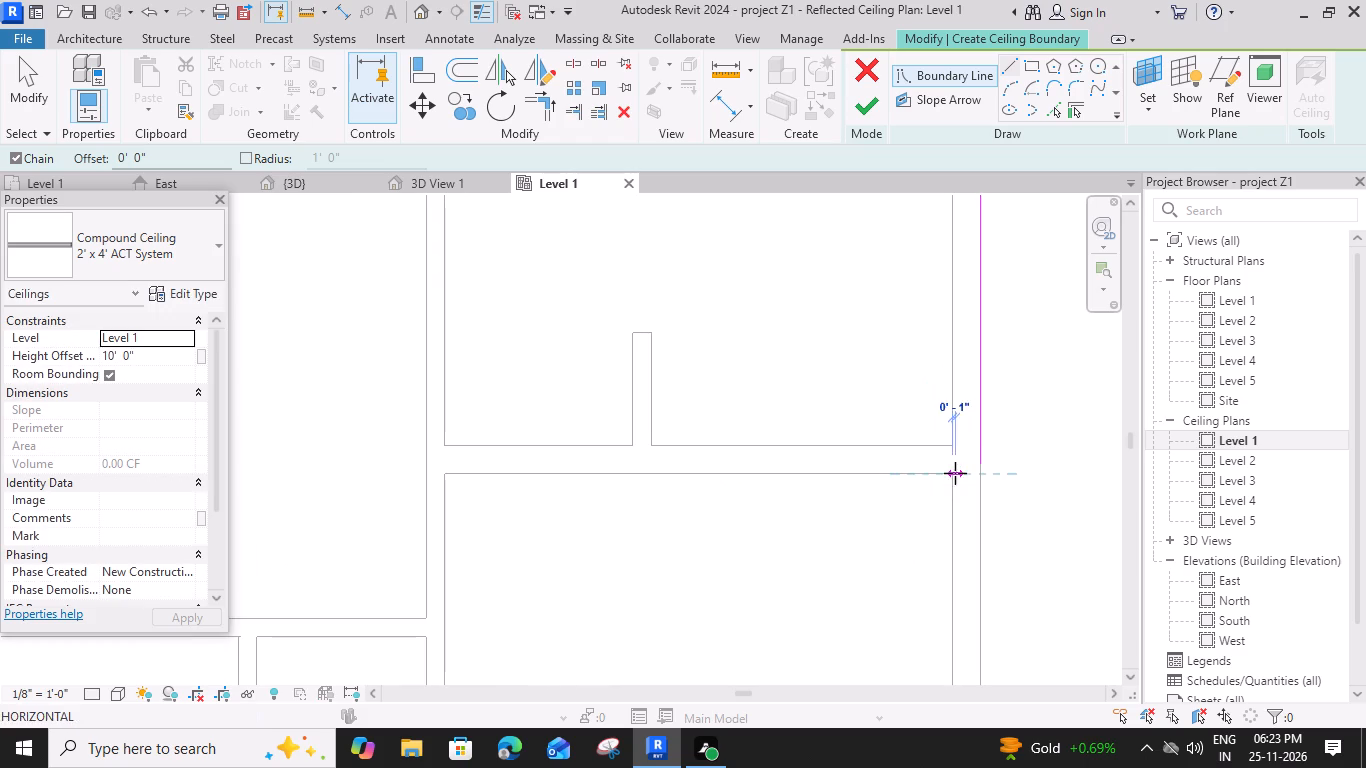
{"action": "left_click", "coordinate": [444, 472]}
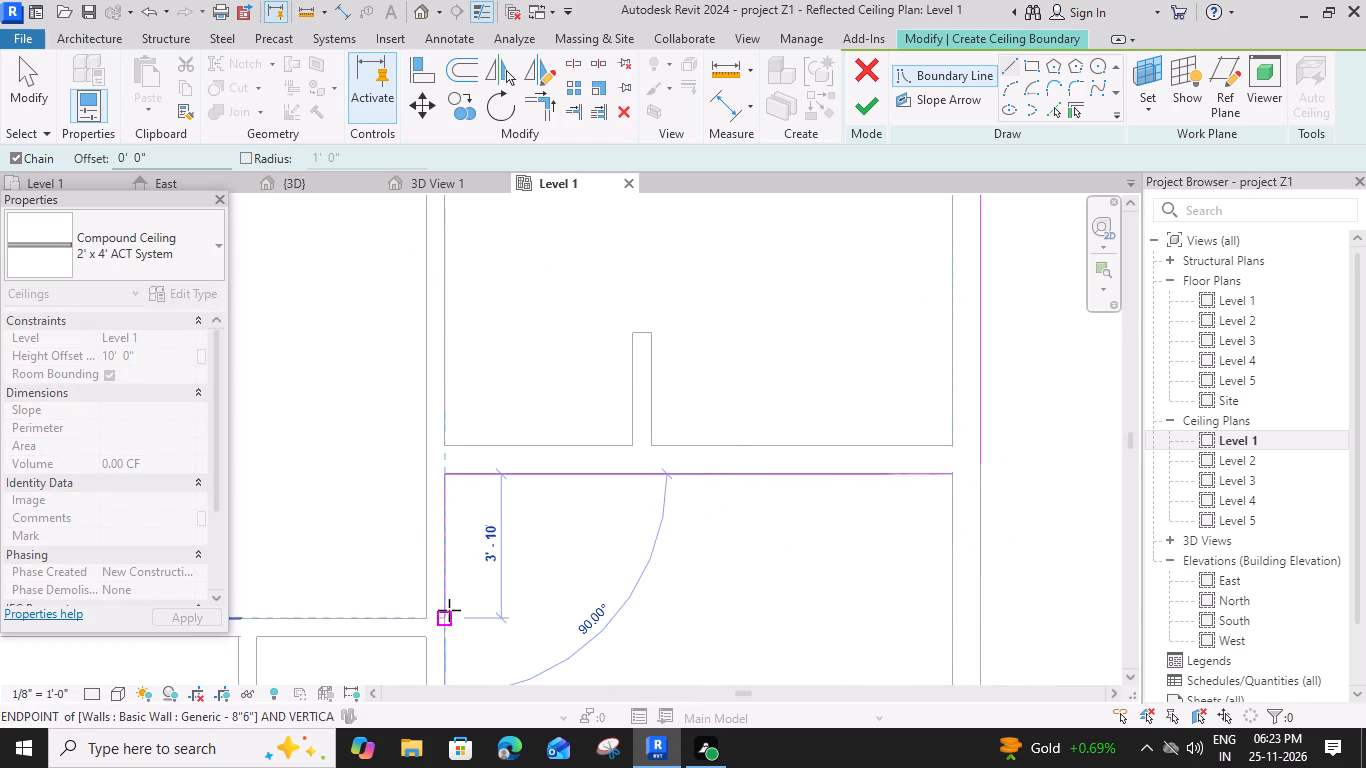
{"action": "middle_click_drag", "start_coordinate": [447, 584], "coordinate": [493, 221]}
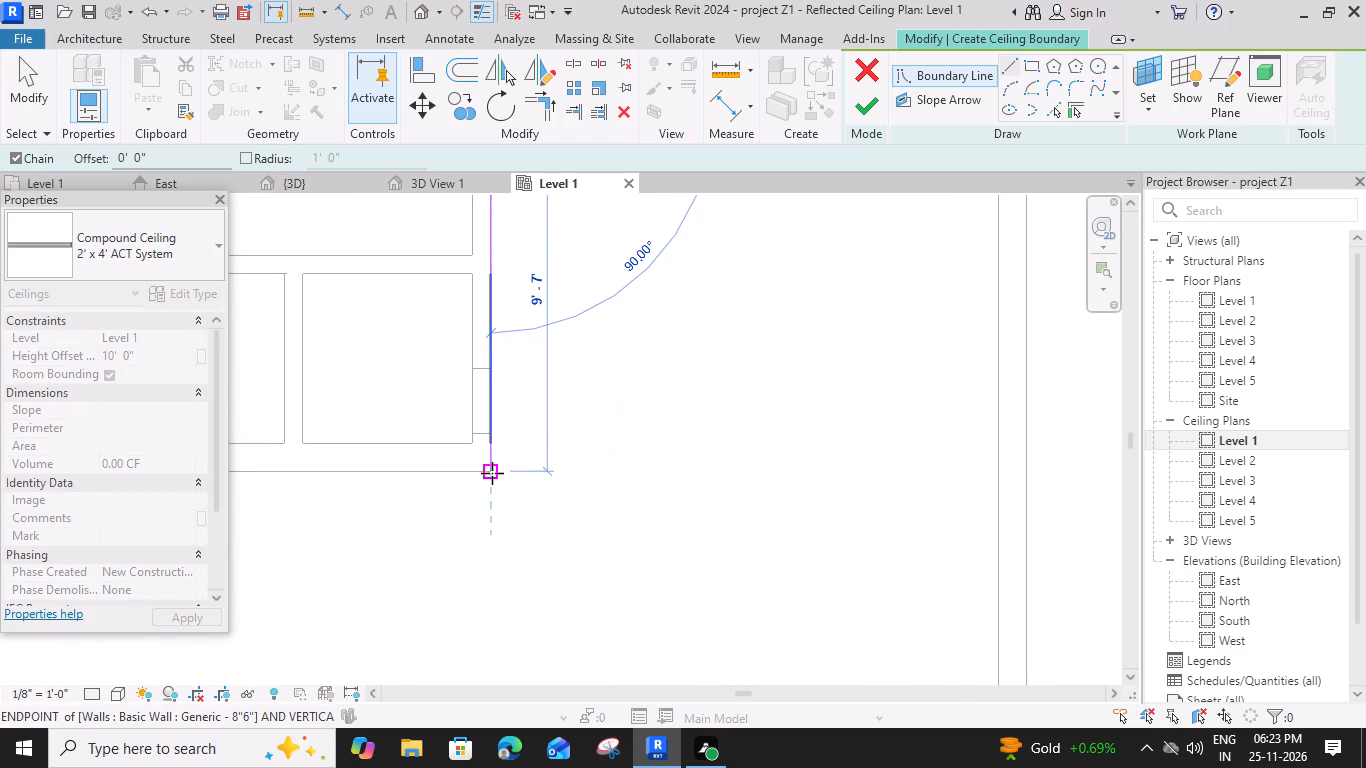
{"action": "left_click", "coordinate": [491, 475]}
{"action": "middle_click_drag", "start_coordinate": [405, 473], "coordinate": [989, 432]}
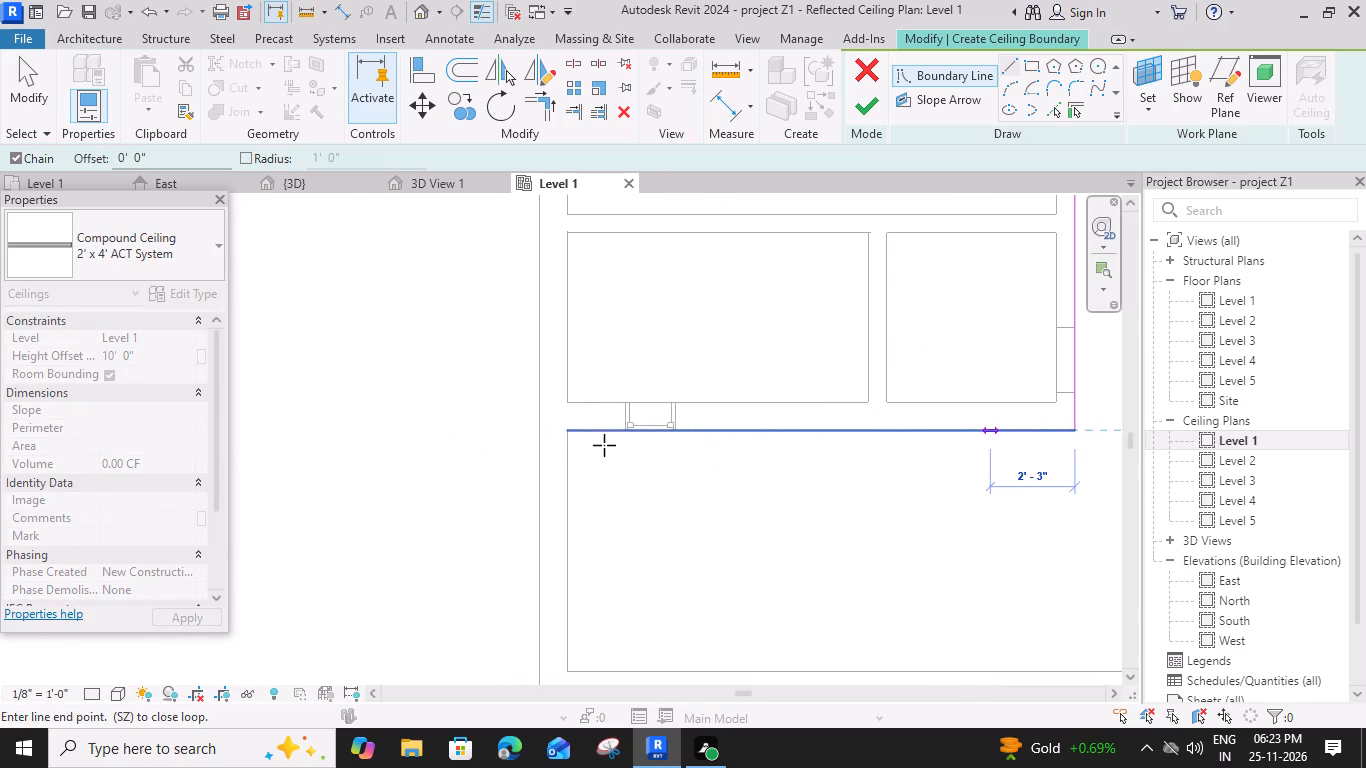
{"action": "left_click", "coordinate": [537, 430]}
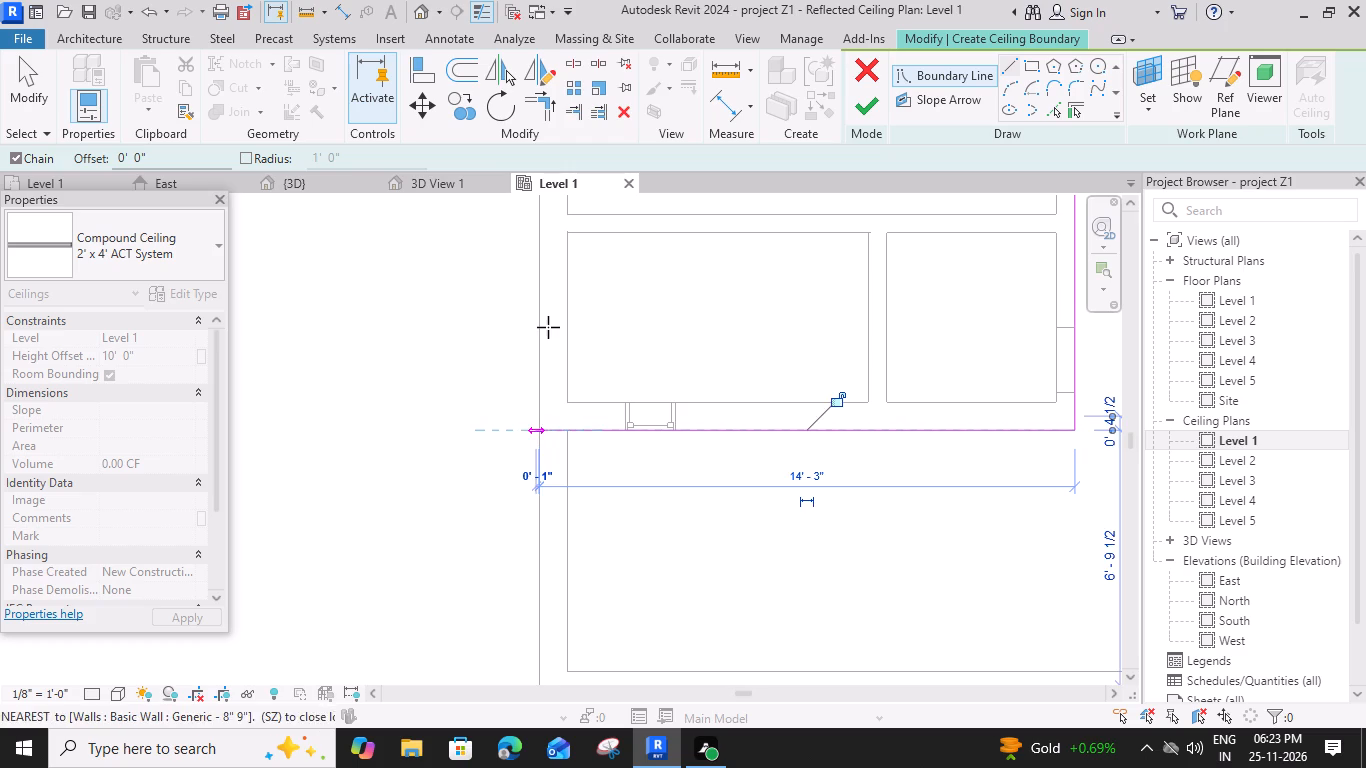
Close the west side of the ceiling boundary along the outer wall up to the building's northwest corner.
{"action": "scroll", "coordinate": [546, 315], "scroll_direction": "down", "scroll_amount": 3}
{"action": "middle_click_drag", "start_coordinate": [537, 265], "coordinate": [554, 767]}
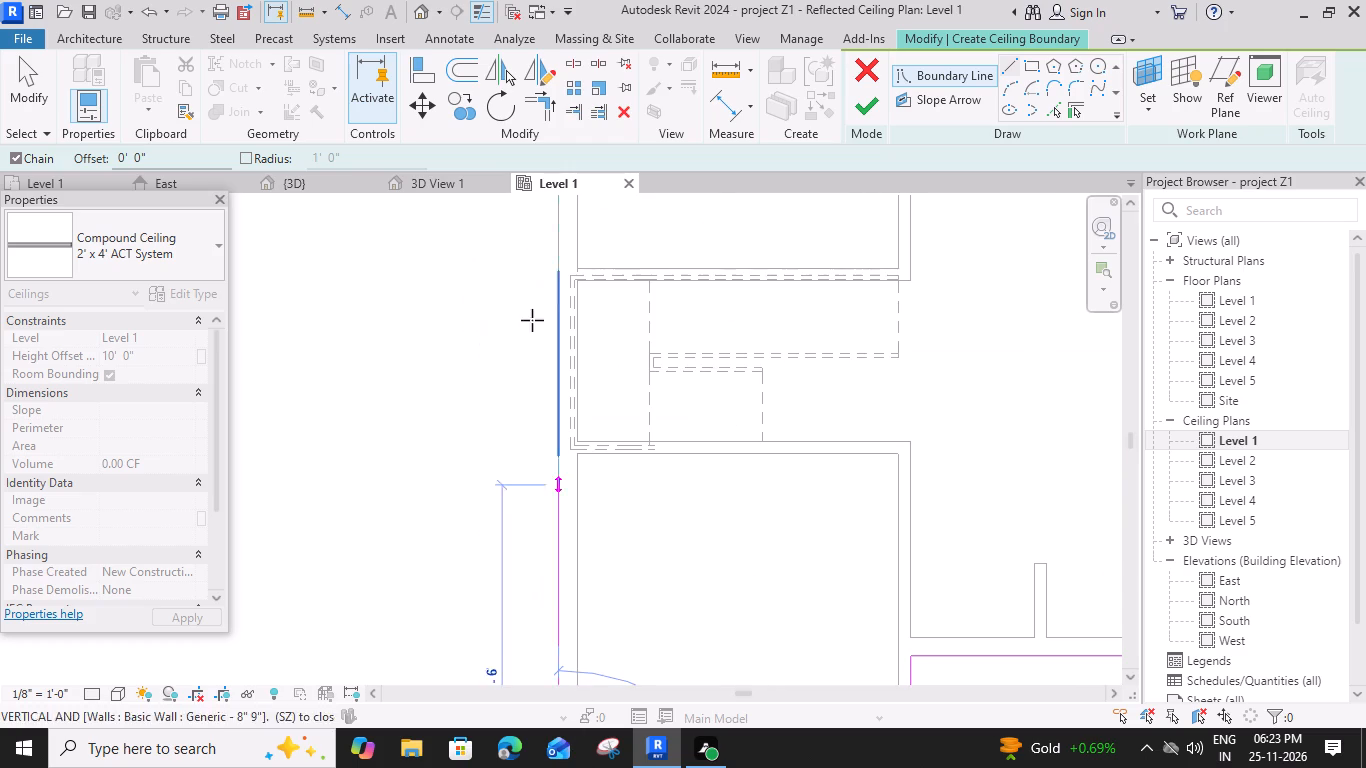
{"action": "middle_click_drag", "start_coordinate": [554, 247], "coordinate": [548, 550]}
{"action": "middle_click_drag", "start_coordinate": [556, 242], "coordinate": [557, 243]}
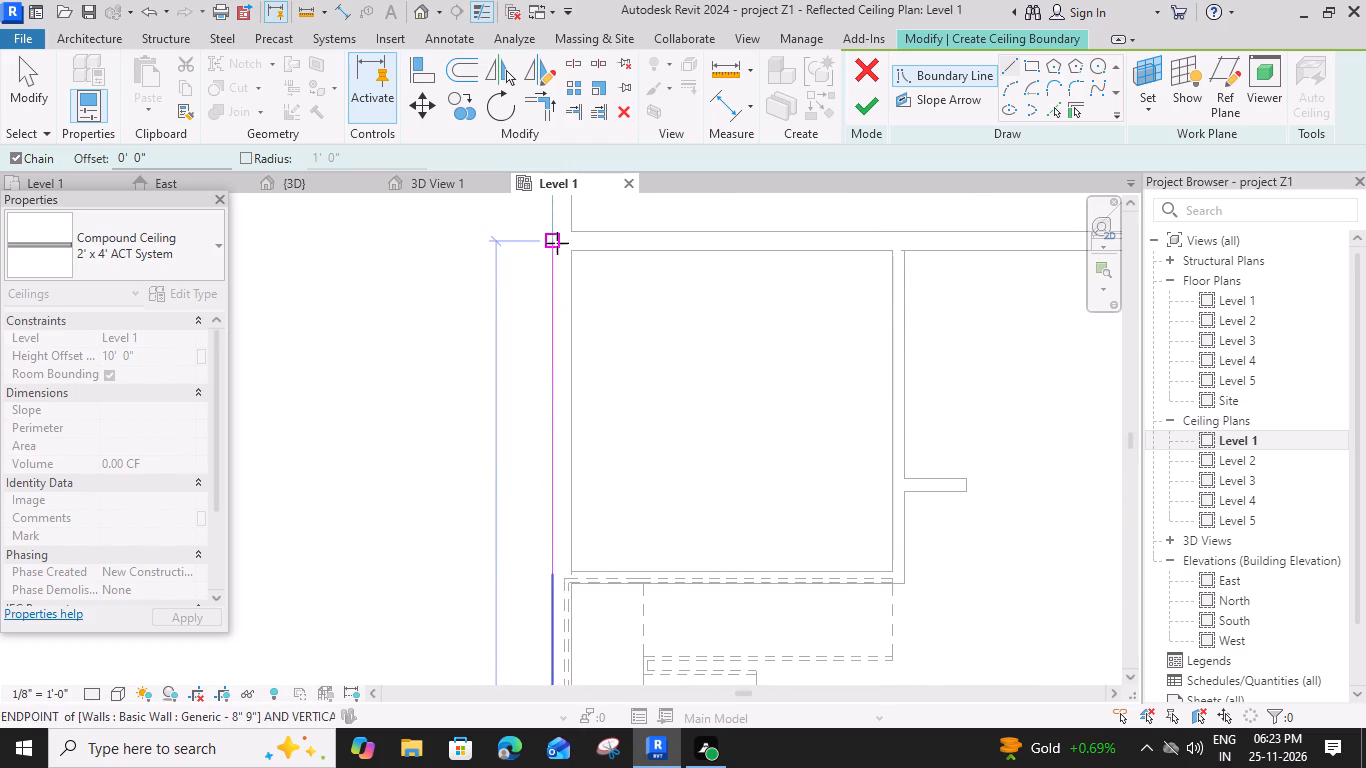
{"action": "middle_click_drag", "start_coordinate": [557, 243], "coordinate": [531, 509]}
{"action": "left_click", "coordinate": [529, 366]}
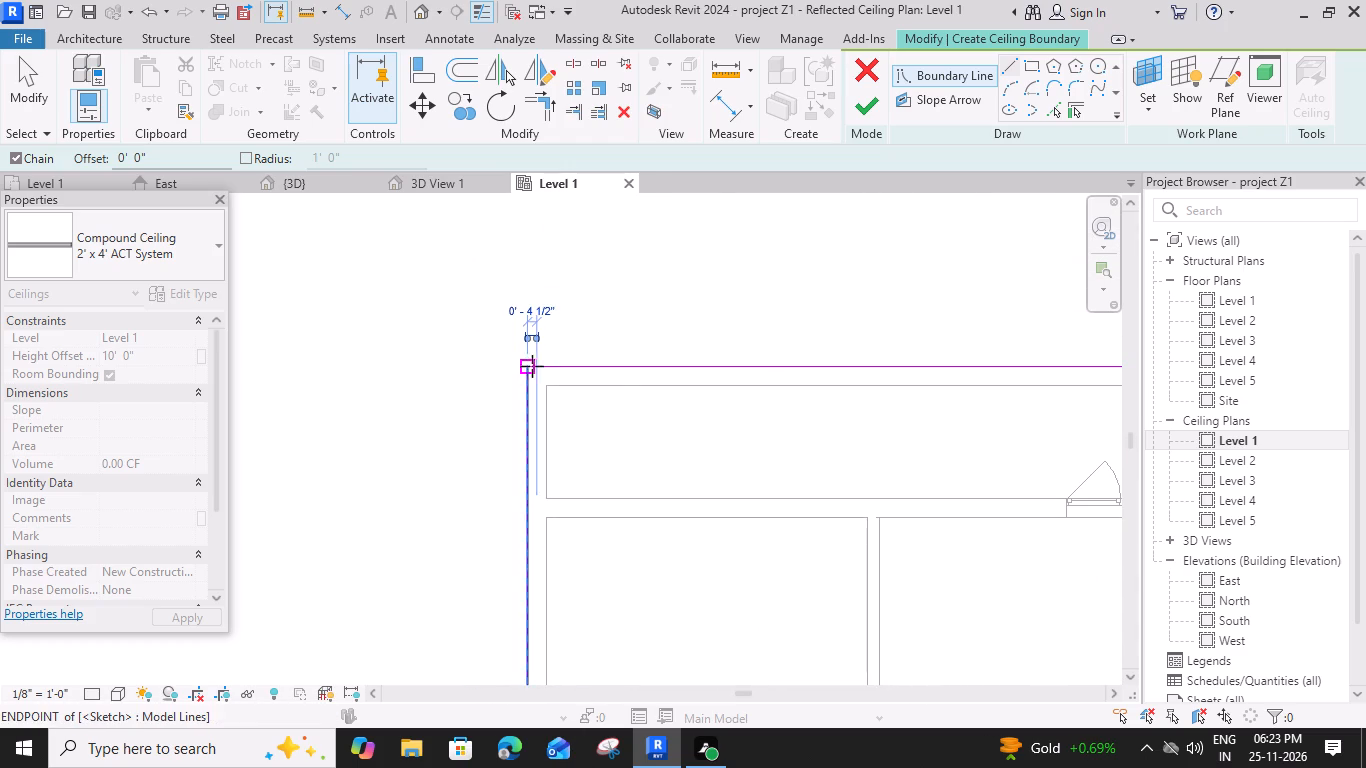
{"action": "key", "text": "Escape"}
Trim/extend the hall's south boundary line and the east boundary line to meet in a corner.
{"action": "scroll", "coordinate": [641, 402], "scroll_direction": "down", "scroll_amount": 5}
{"action": "middle_click_drag", "start_coordinate": [835, 578], "coordinate": [718, 265]}
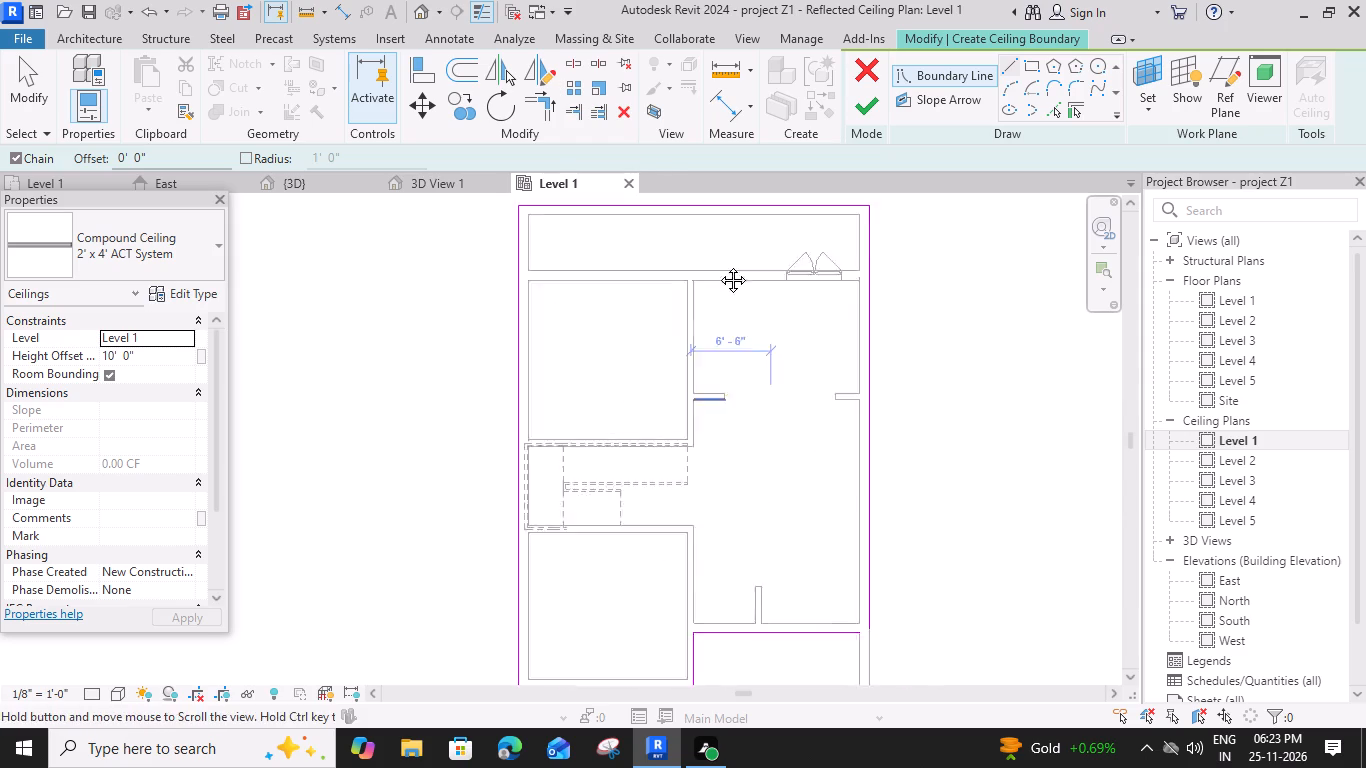
{"action": "middle_click_drag", "start_coordinate": [718, 265], "coordinate": [696, 217]}
{"action": "scroll", "coordinate": [818, 447], "scroll_direction": "up", "scroll_amount": 4}
{"action": "key", "text": "Escape"}
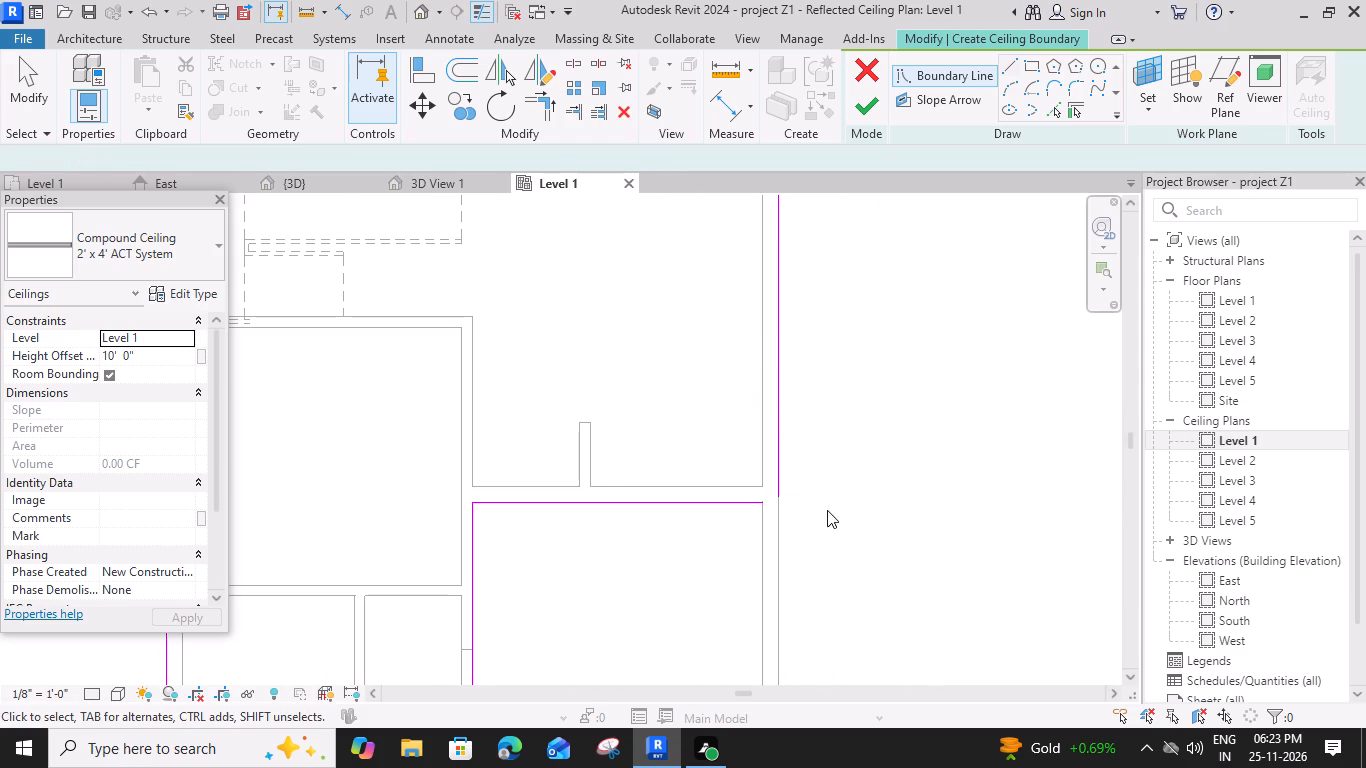
{"action": "left_click", "coordinate": [547, 102]}
{"action": "left_click", "coordinate": [727, 499]}
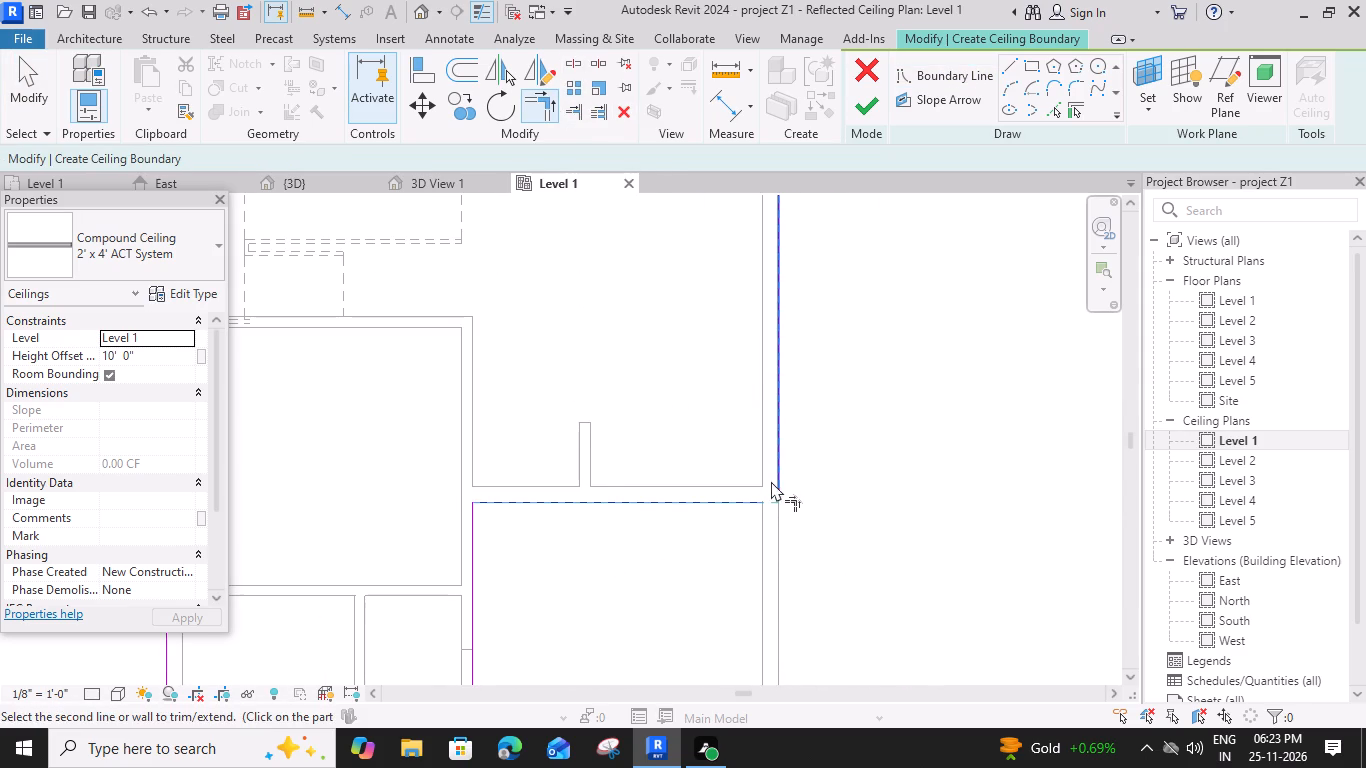
{"action": "left_click", "coordinate": [777, 480]}
{"action": "scroll", "coordinate": [586, 506], "scroll_direction": "down", "scroll_amount": 3}
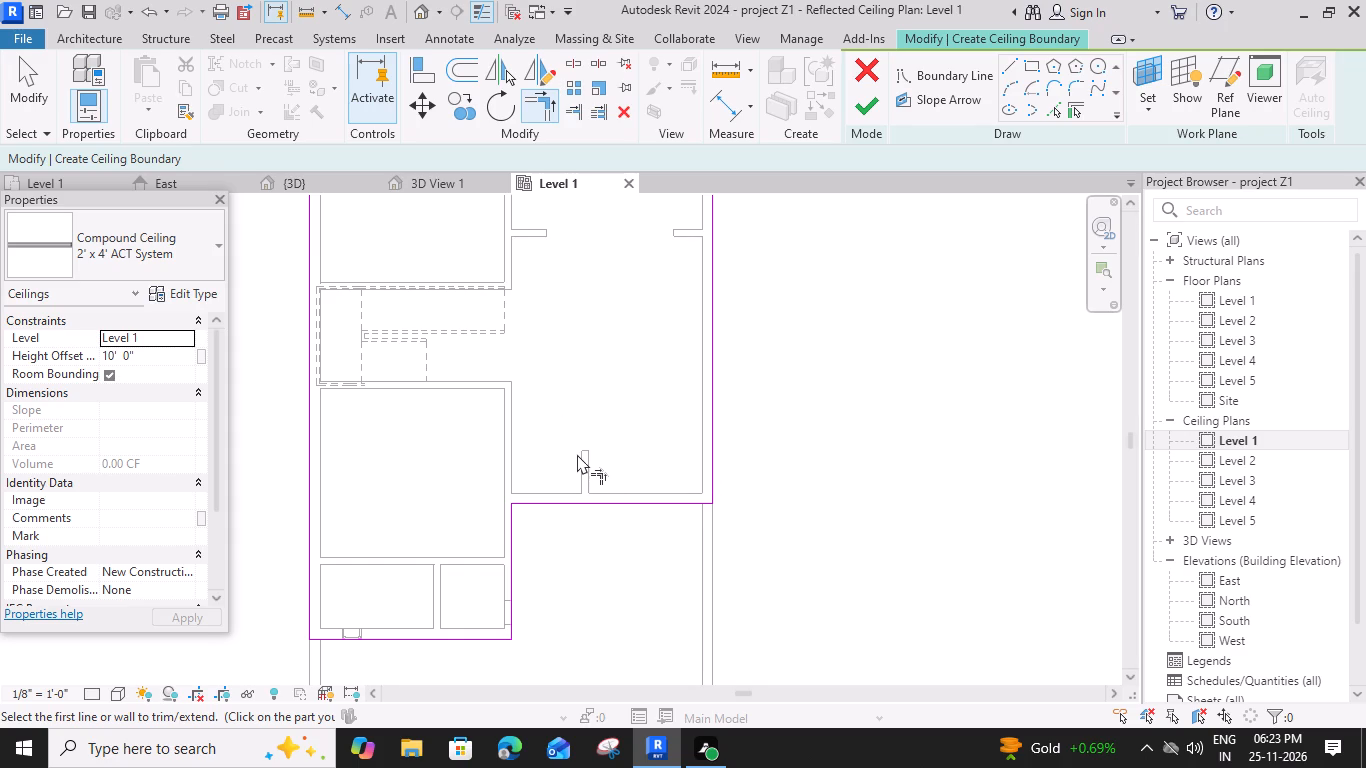
Draw an L-shaped stair opening in the ceiling, 13'-6" by 6'-6" with a 3' step 7'-6" along, and finish the sketch.
{"action": "middle_click_drag", "start_coordinate": [555, 407], "coordinate": [785, 467]}
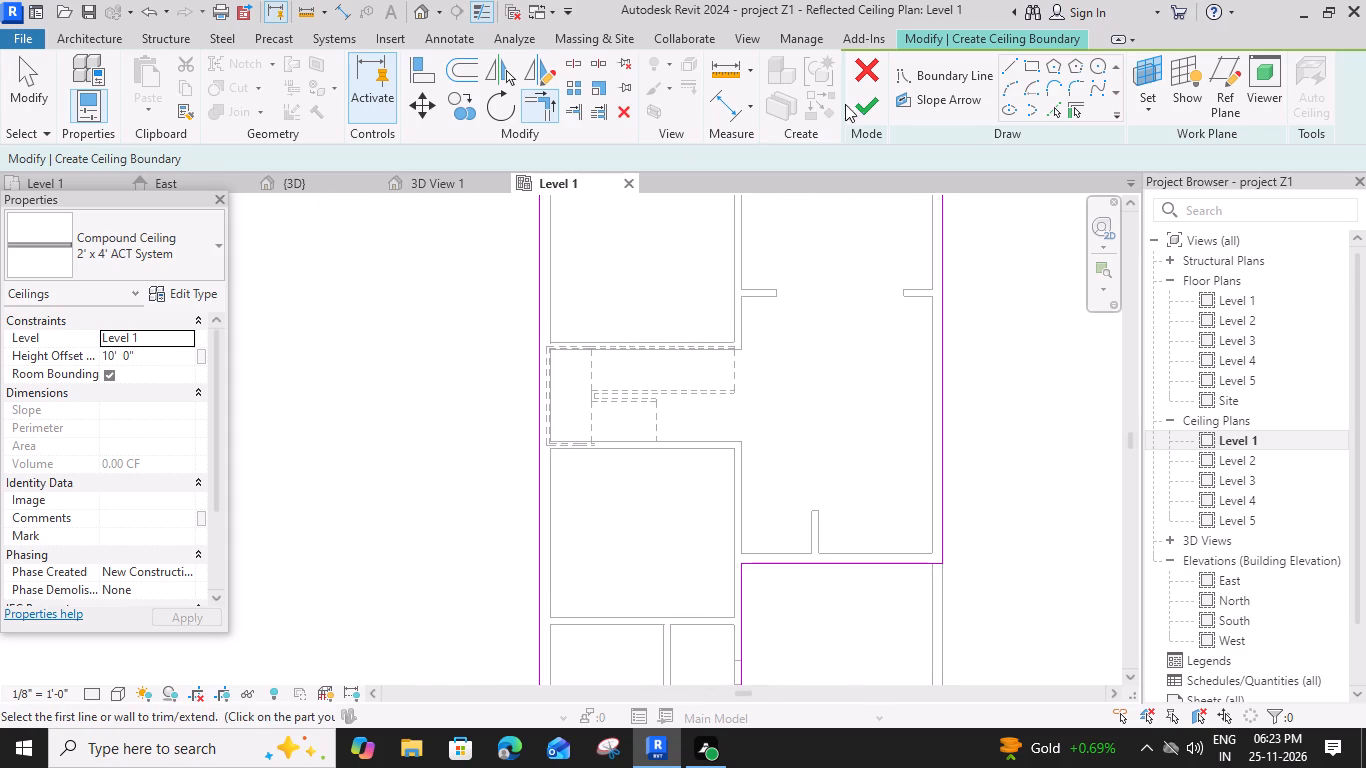
{"action": "left_click", "coordinate": [1007, 64]}
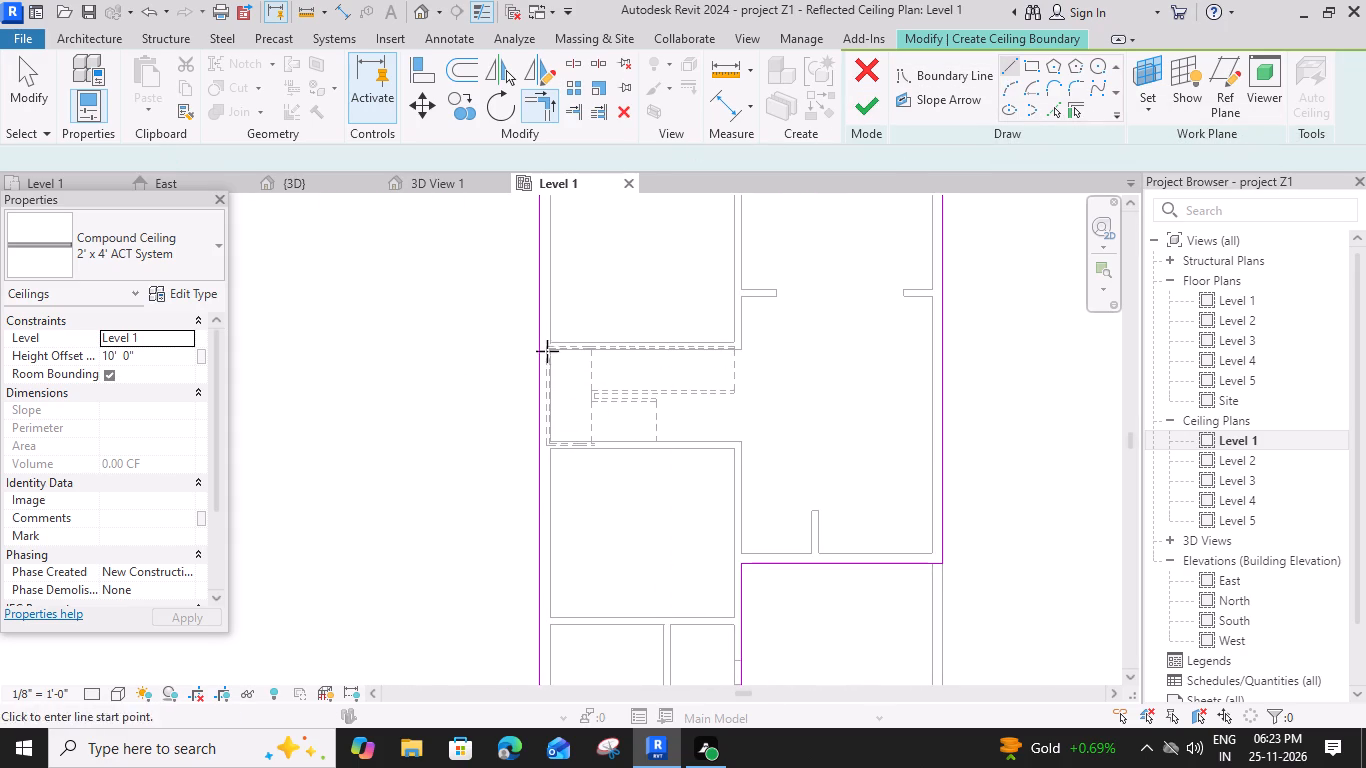
{"action": "scroll", "coordinate": [534, 346], "scroll_direction": "up", "scroll_amount": 4}
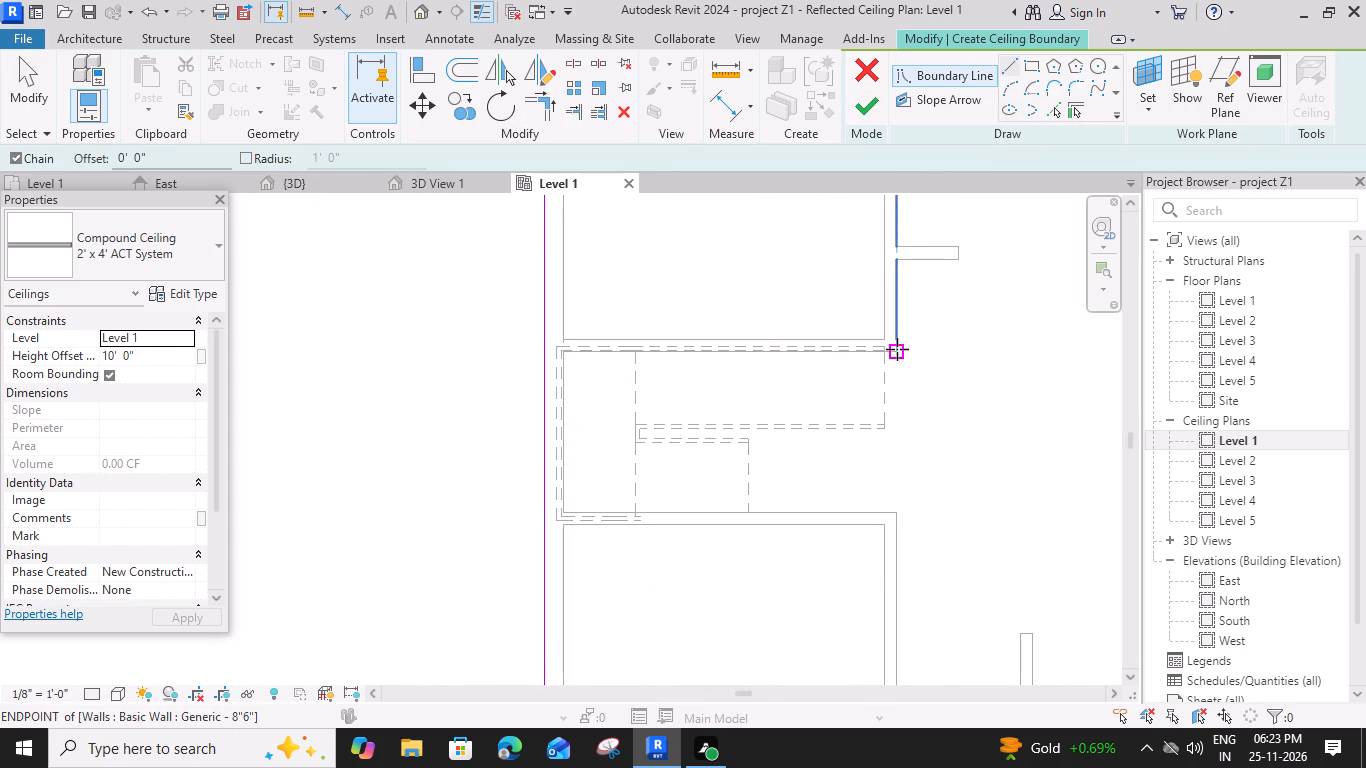
{"action": "left_click", "coordinate": [897, 349]}
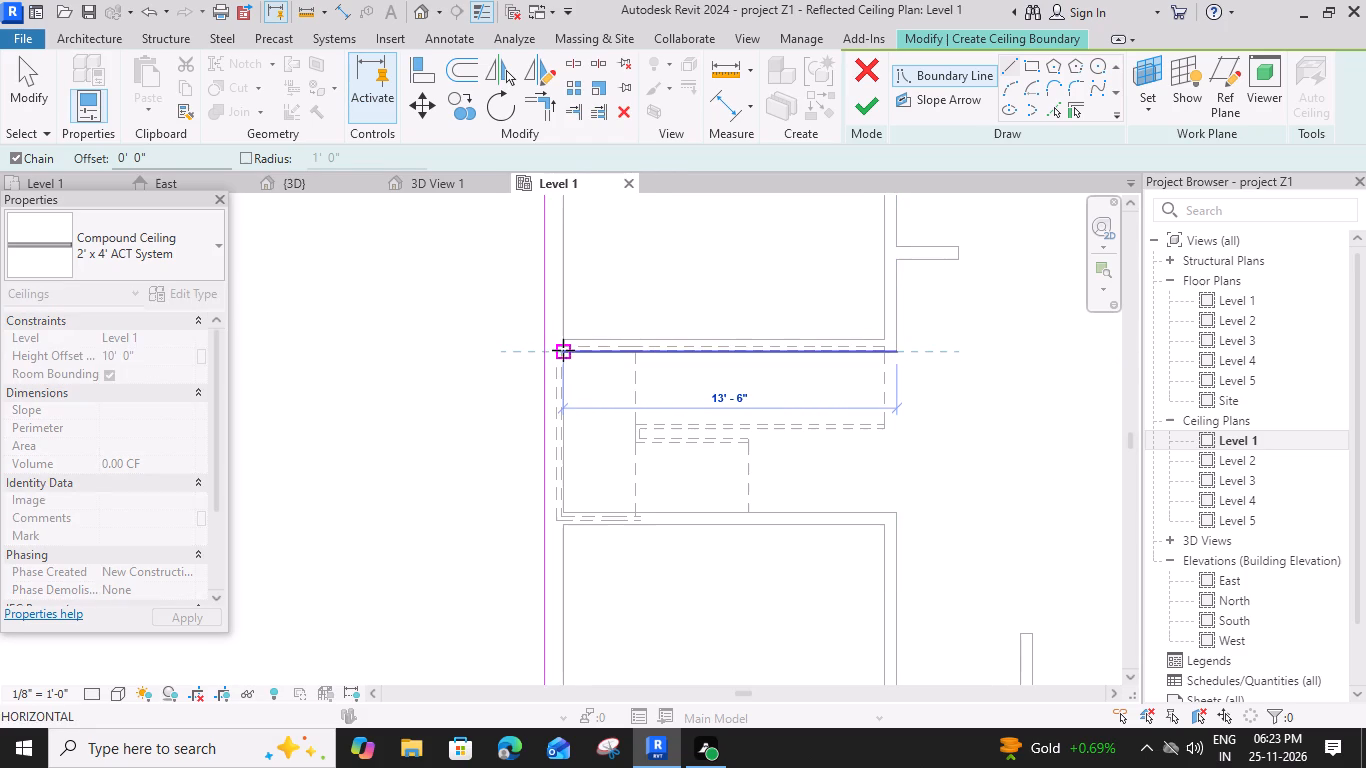
{"action": "left_click", "coordinate": [563, 350]}
{"action": "left_click", "coordinate": [564, 512]}
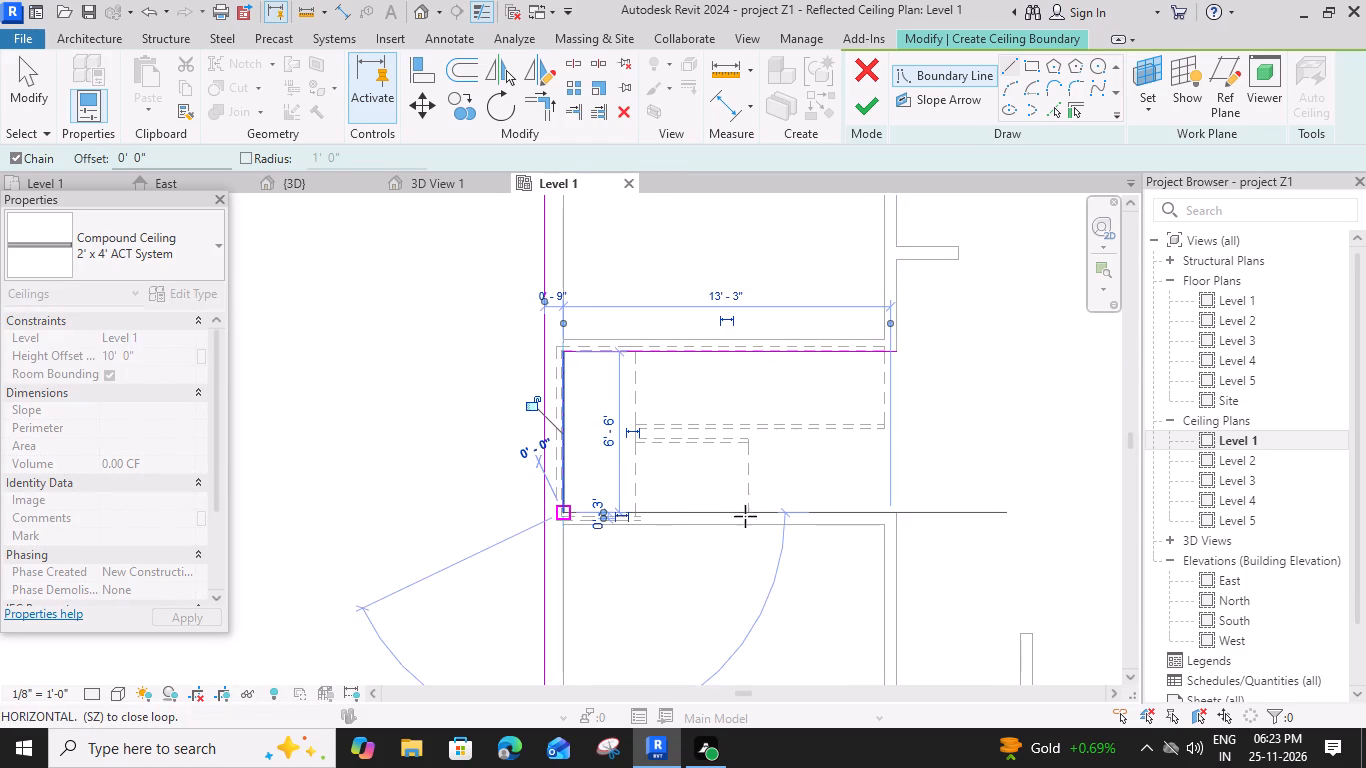
{"action": "left_click", "coordinate": [750, 510]}
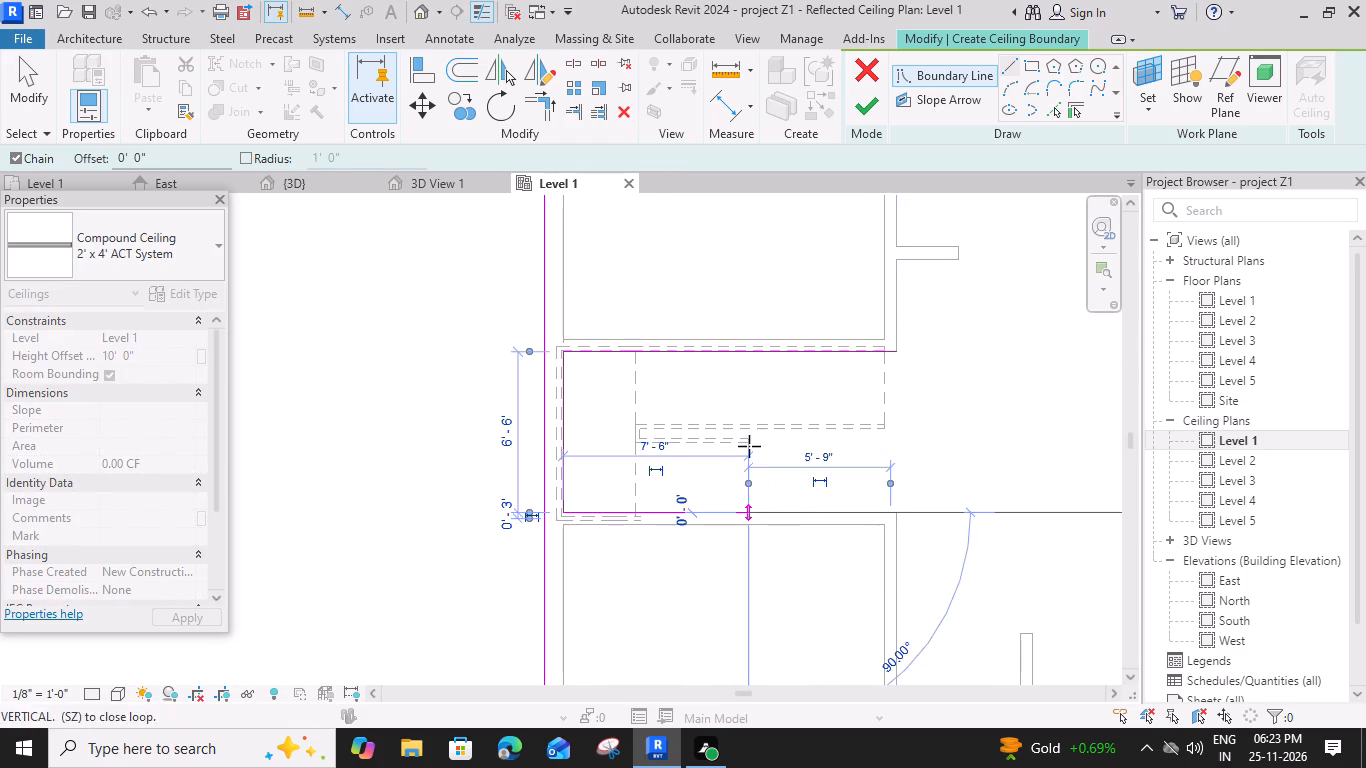
{"action": "left_click", "coordinate": [749, 437]}
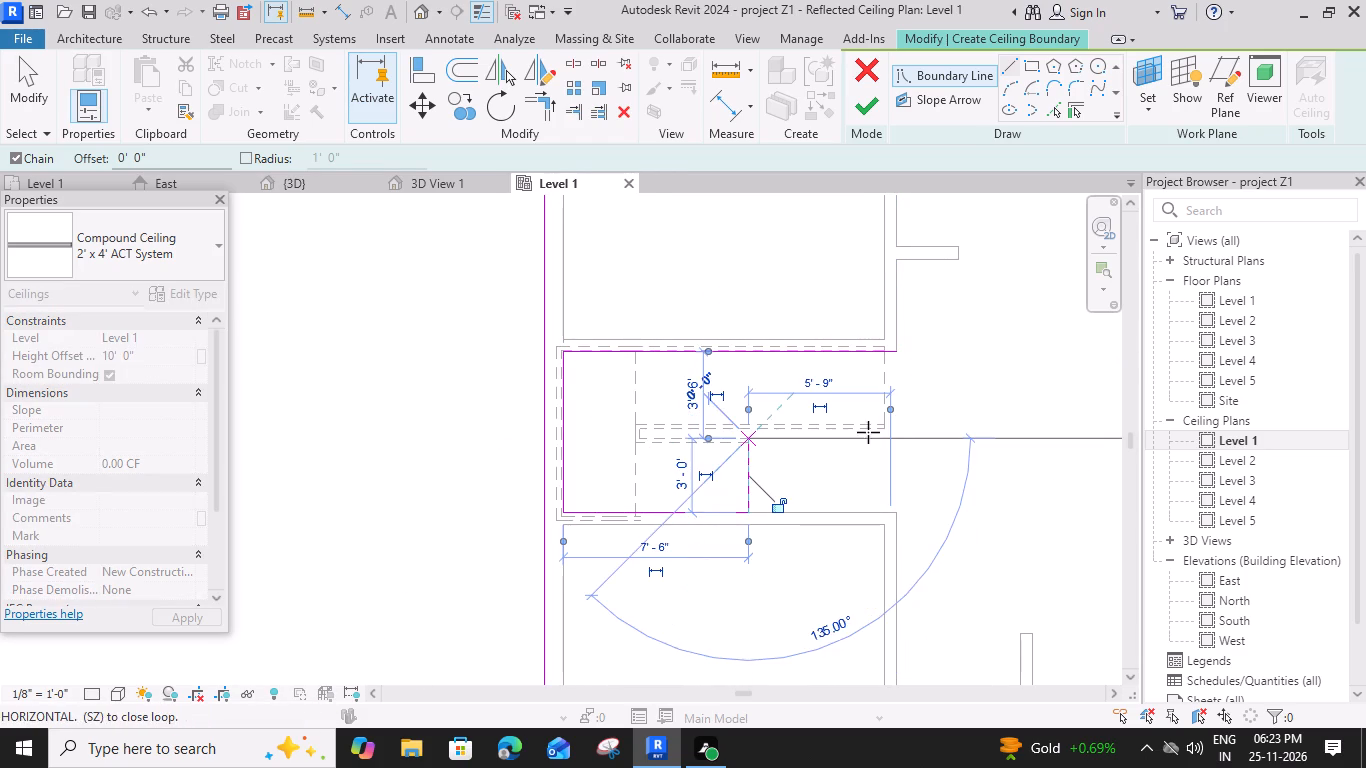
{"action": "left_click", "coordinate": [897, 432]}
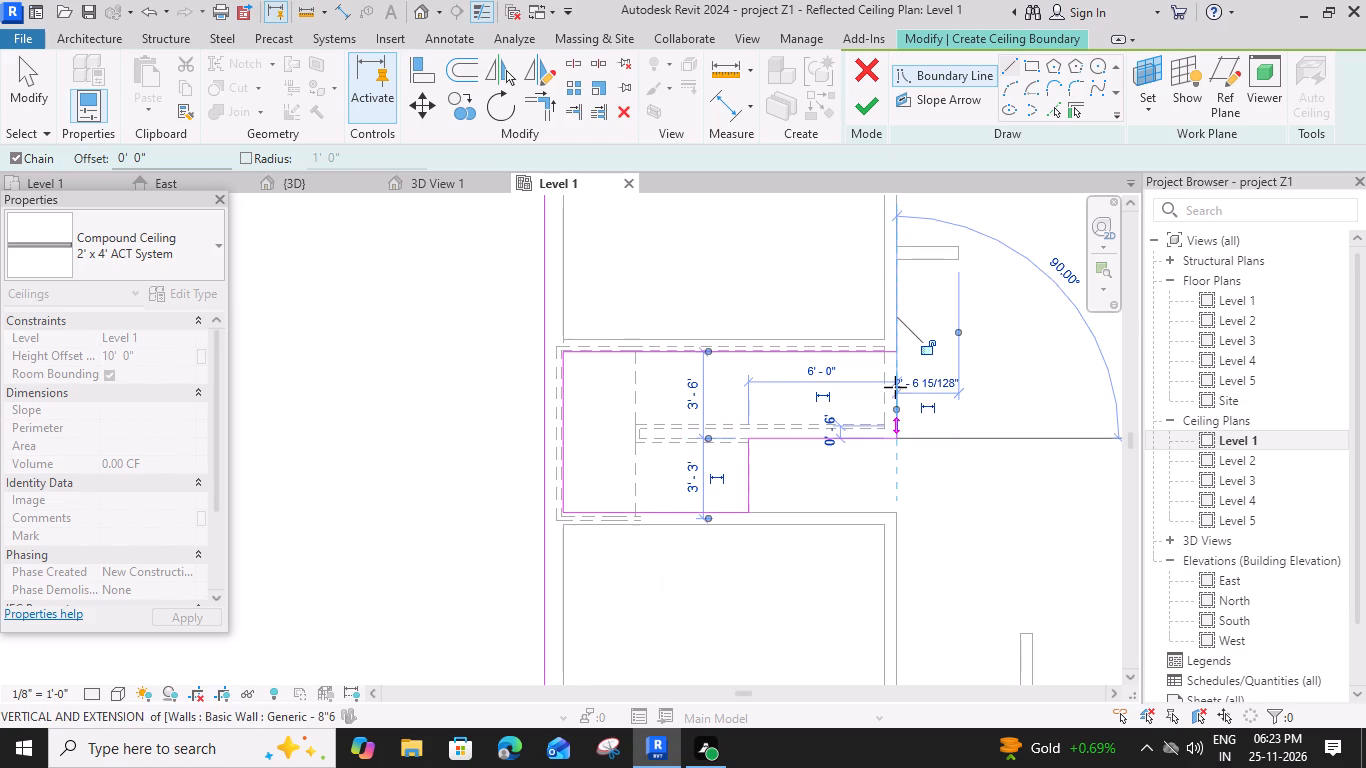
{"action": "left_click", "coordinate": [898, 350]}
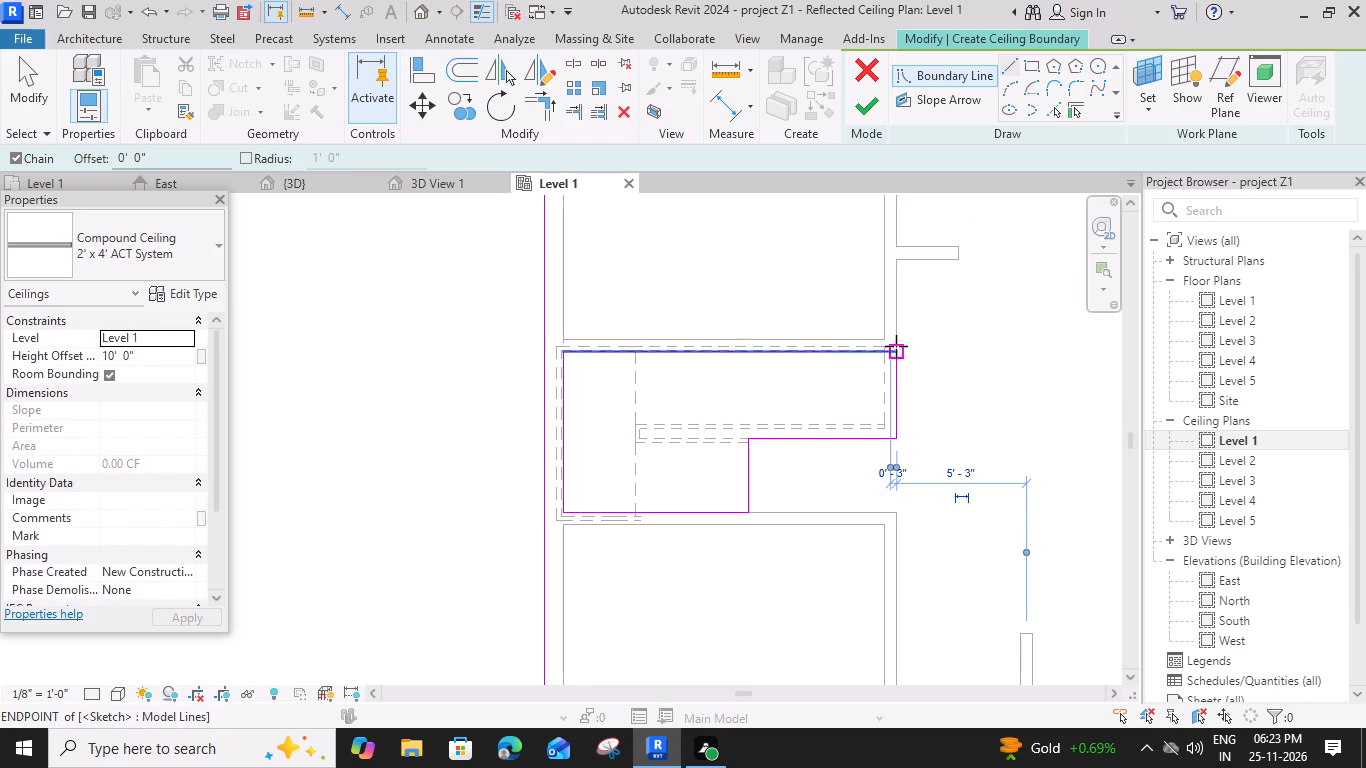
{"action": "left_click", "coordinate": [873, 103]}
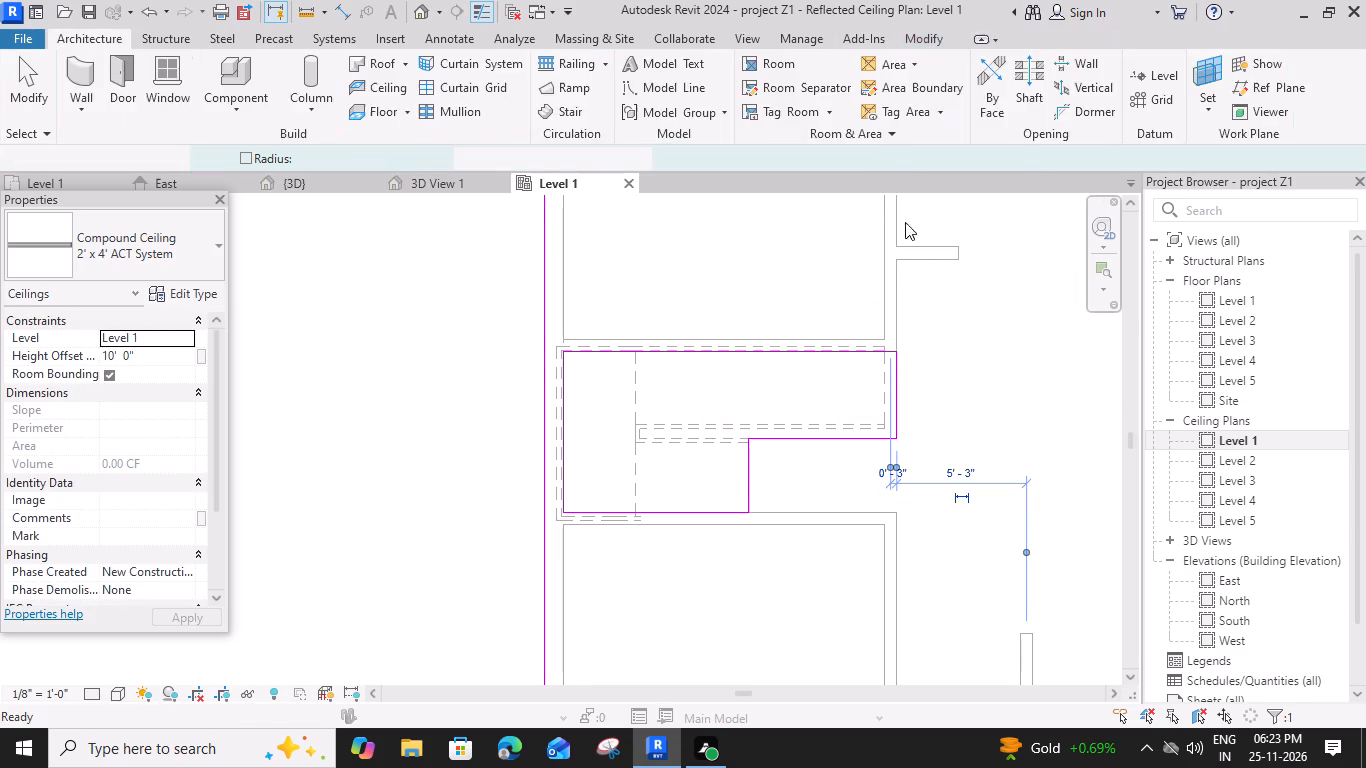
Inspect the new ceiling and its stair opening in the 3D view, from several sides and close up at the stair.
{"action": "scroll", "coordinate": [855, 506], "scroll_direction": "down", "scroll_amount": 4}
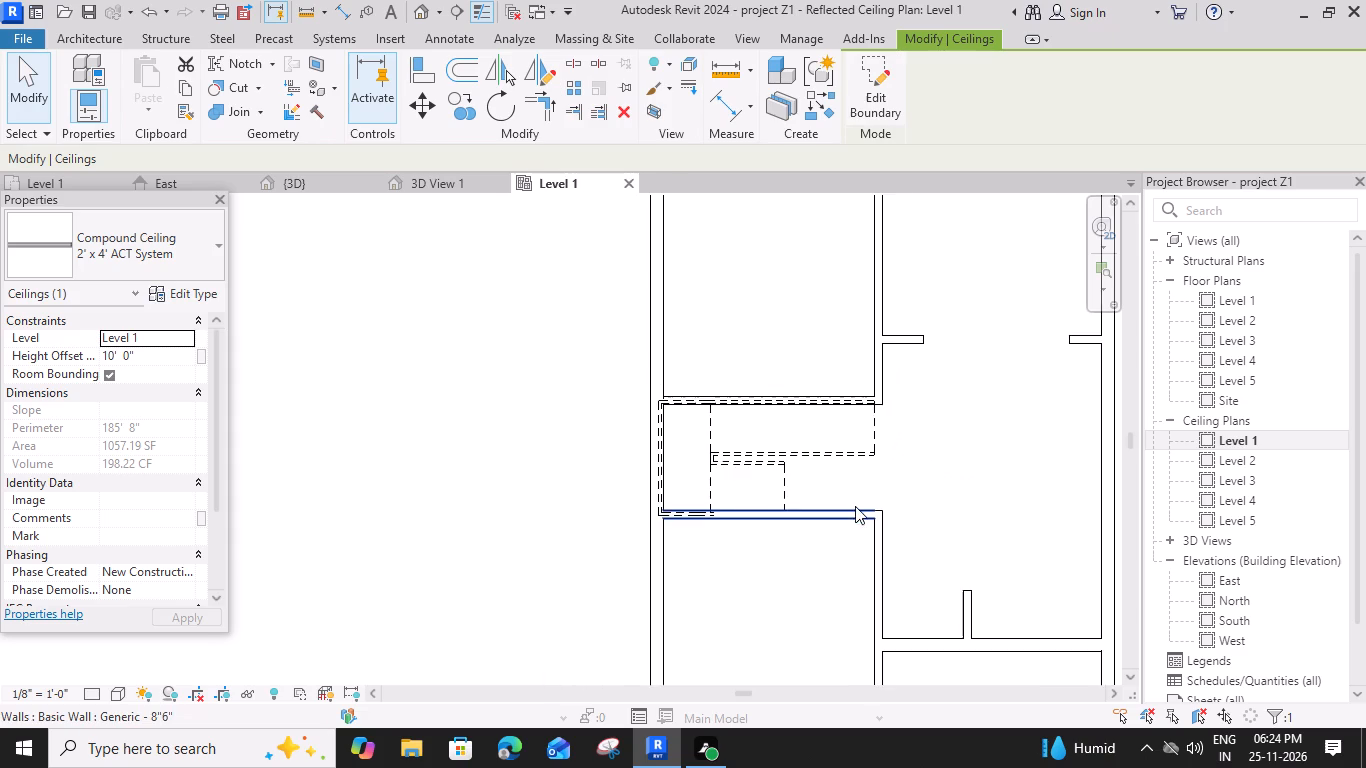
{"action": "left_click", "coordinate": [315, 178]}
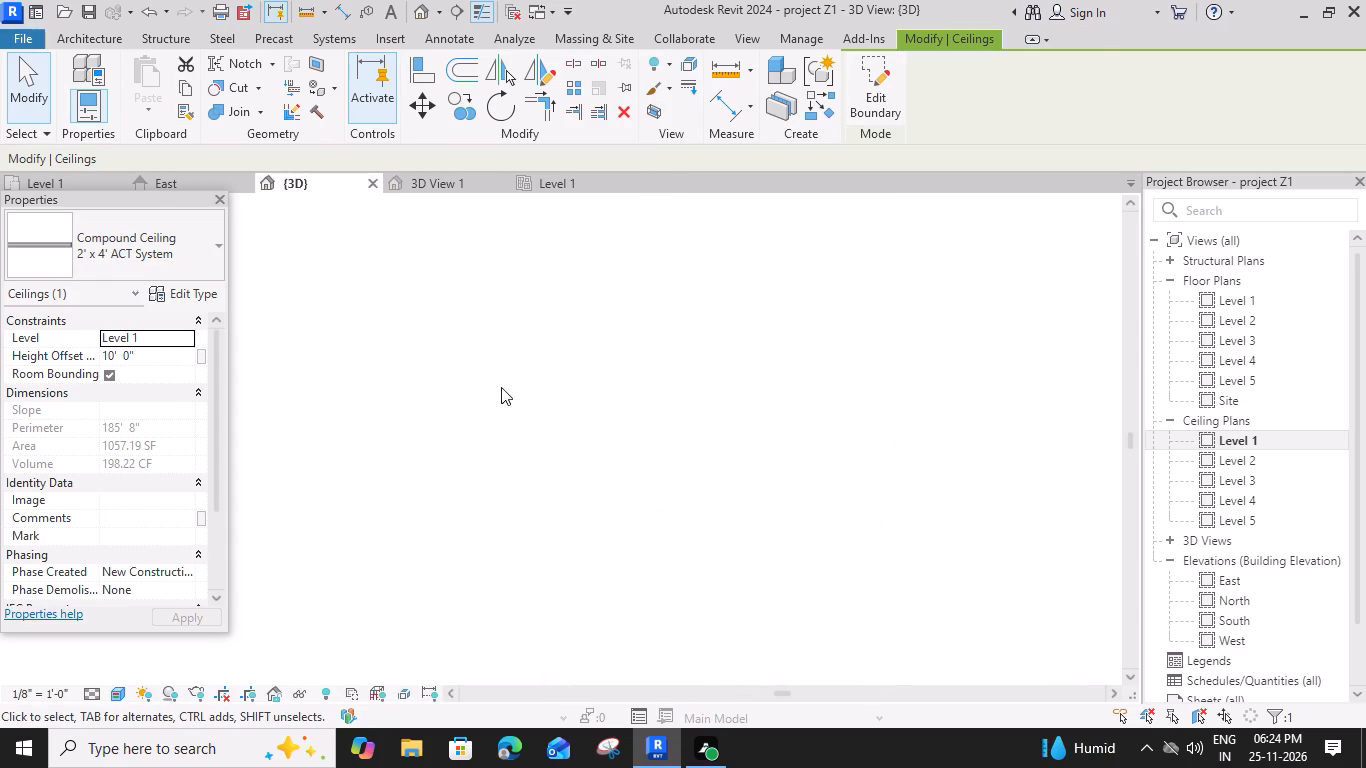
{"action": "scroll", "coordinate": [694, 466], "scroll_direction": "down", "scroll_amount": 1}
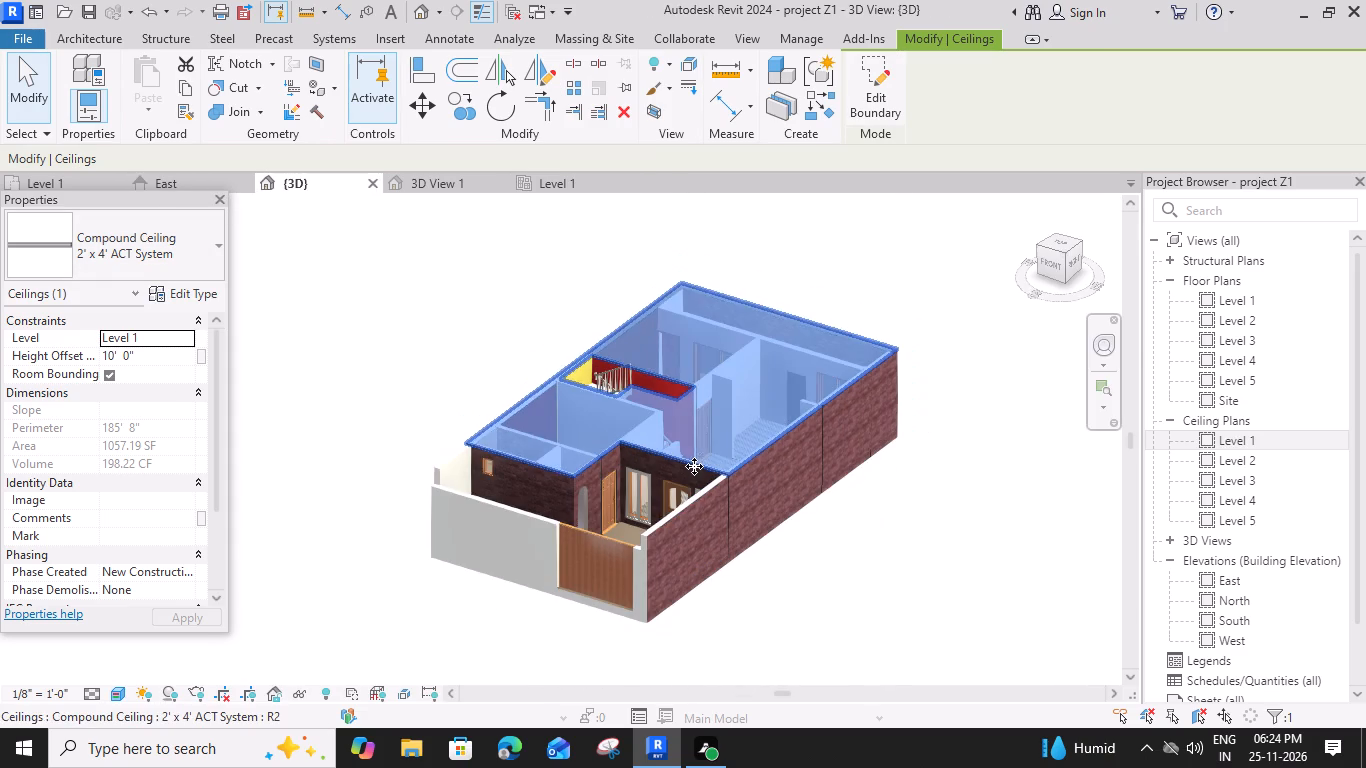
{"action": "middle_click_drag", "start_coordinate": [655, 489], "coordinate": [844, 634], "text": "shift"}
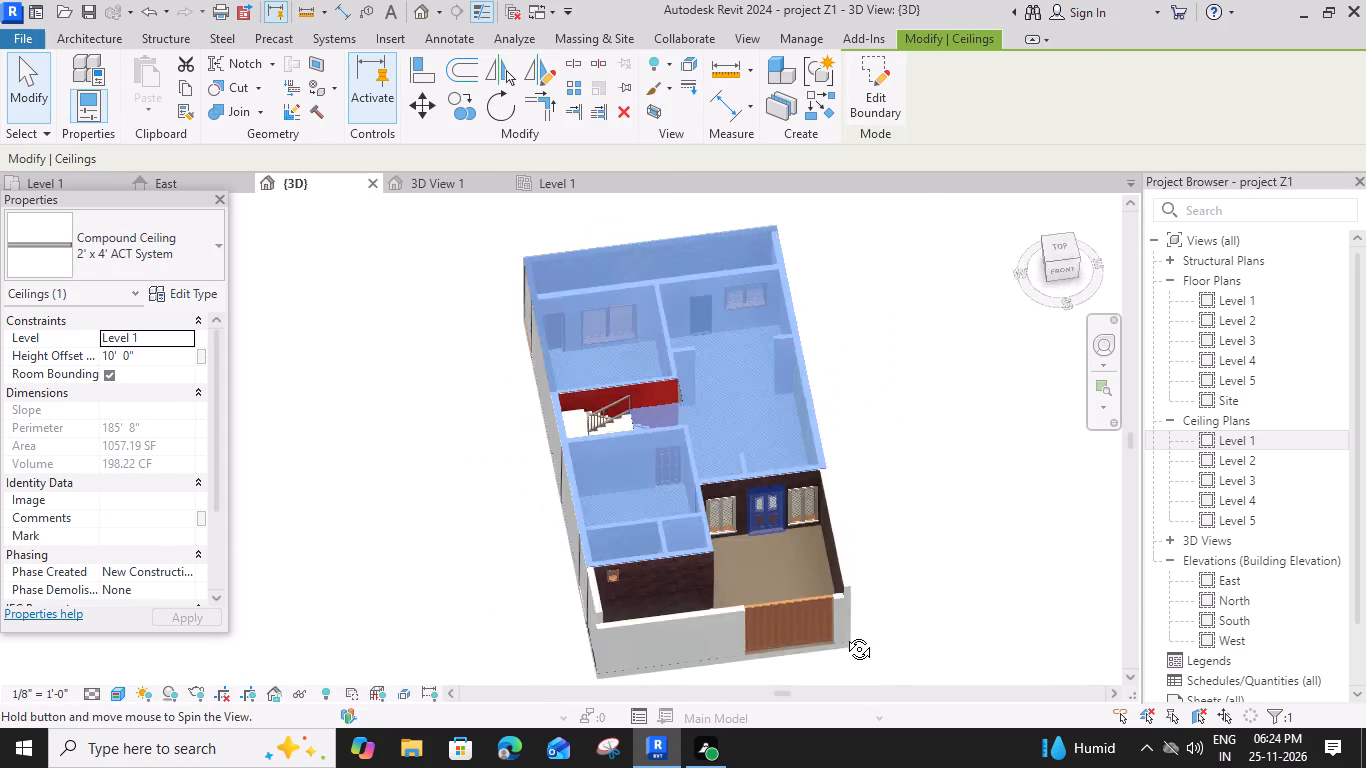
{"action": "middle_click_drag", "start_coordinate": [844, 634], "coordinate": [943, 557], "text": "shift"}
{"action": "key", "text": "Escape"}
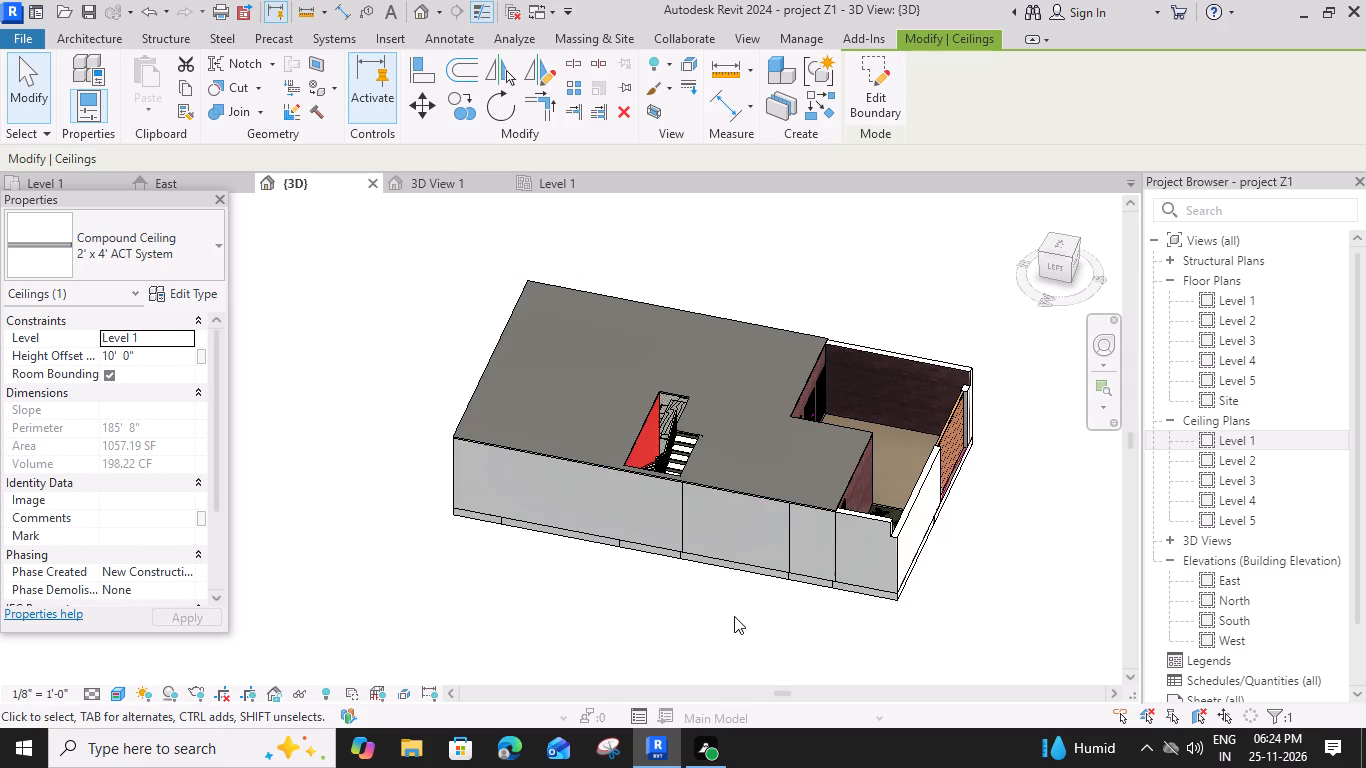
{"action": "middle_click_drag", "start_coordinate": [863, 469], "coordinate": [594, 561], "text": "shift"}
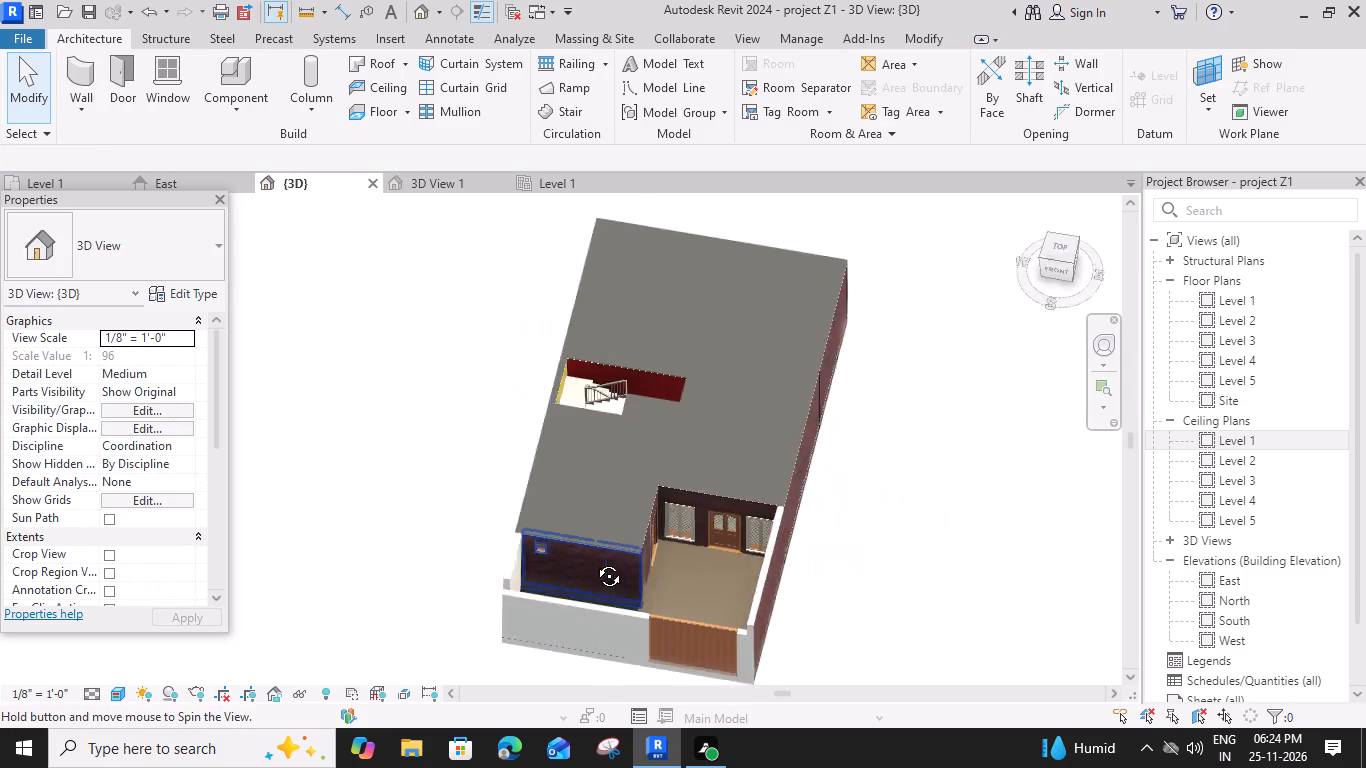
{"action": "middle_click_drag", "start_coordinate": [594, 561], "coordinate": [591, 563], "text": "shift"}
{"action": "middle_click_drag", "start_coordinate": [596, 541], "coordinate": [576, 472], "text": "shift"}
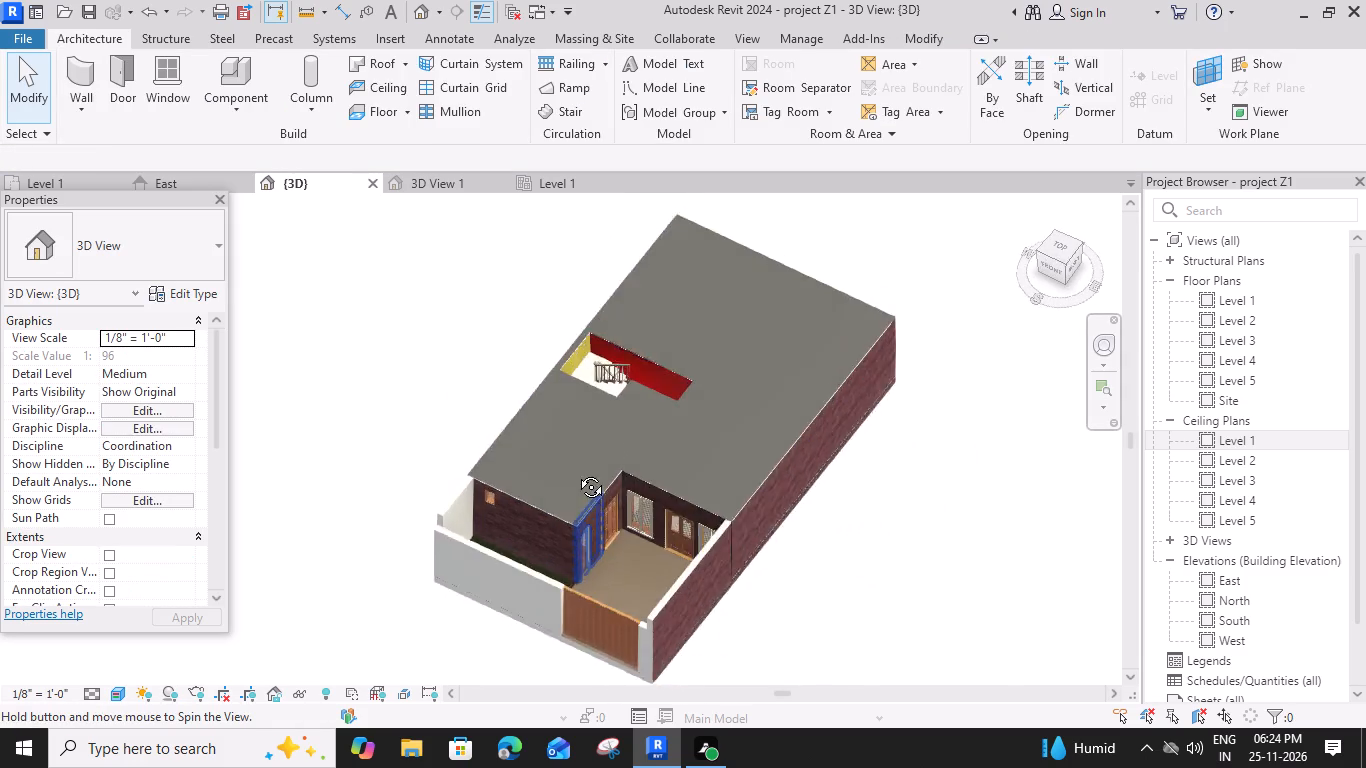
{"action": "middle_click_drag", "start_coordinate": [576, 472], "coordinate": [607, 331], "text": "shift"}
{"action": "scroll", "coordinate": [670, 460], "scroll_direction": "up", "scroll_amount": 3}
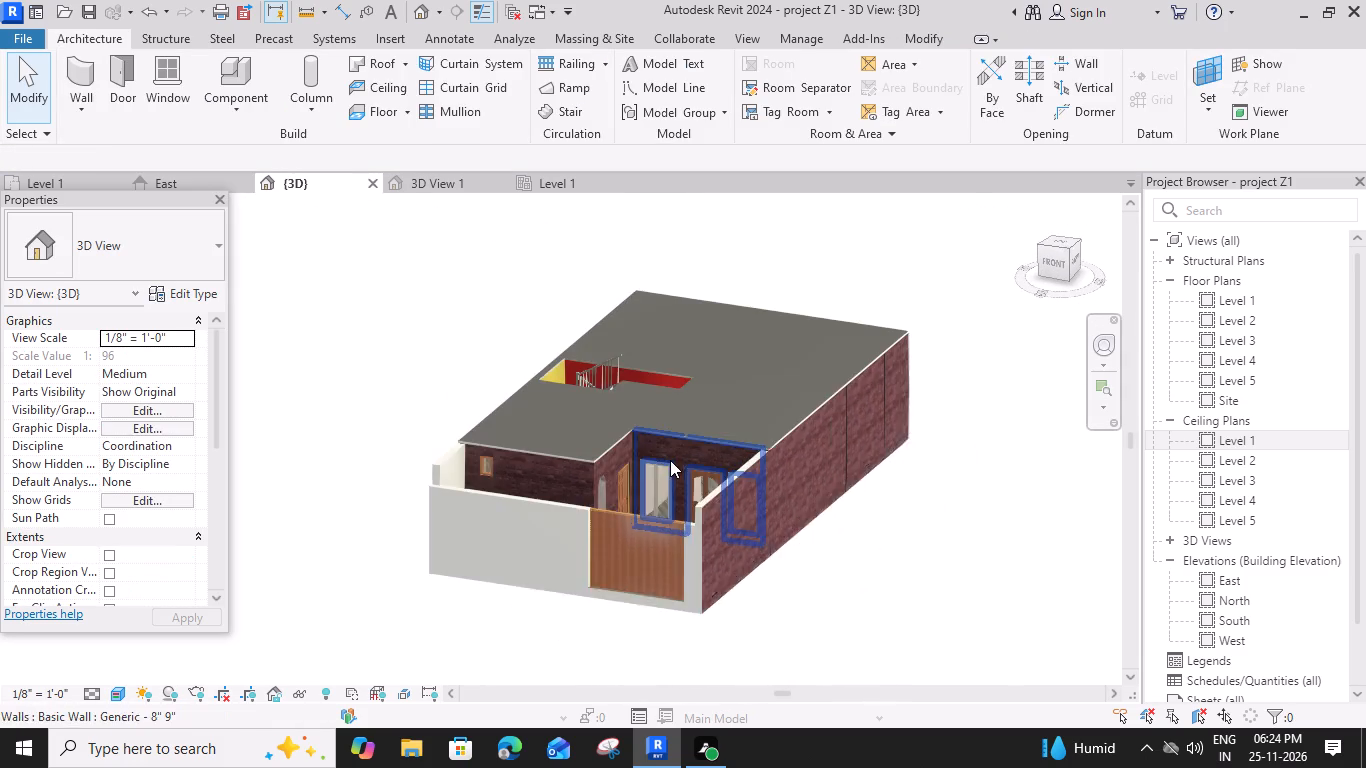
{"action": "scroll", "coordinate": [555, 374], "scroll_direction": "up", "scroll_amount": 6}
{"action": "middle_click_drag", "start_coordinate": [628, 357], "coordinate": [843, 453], "text": "shift"}
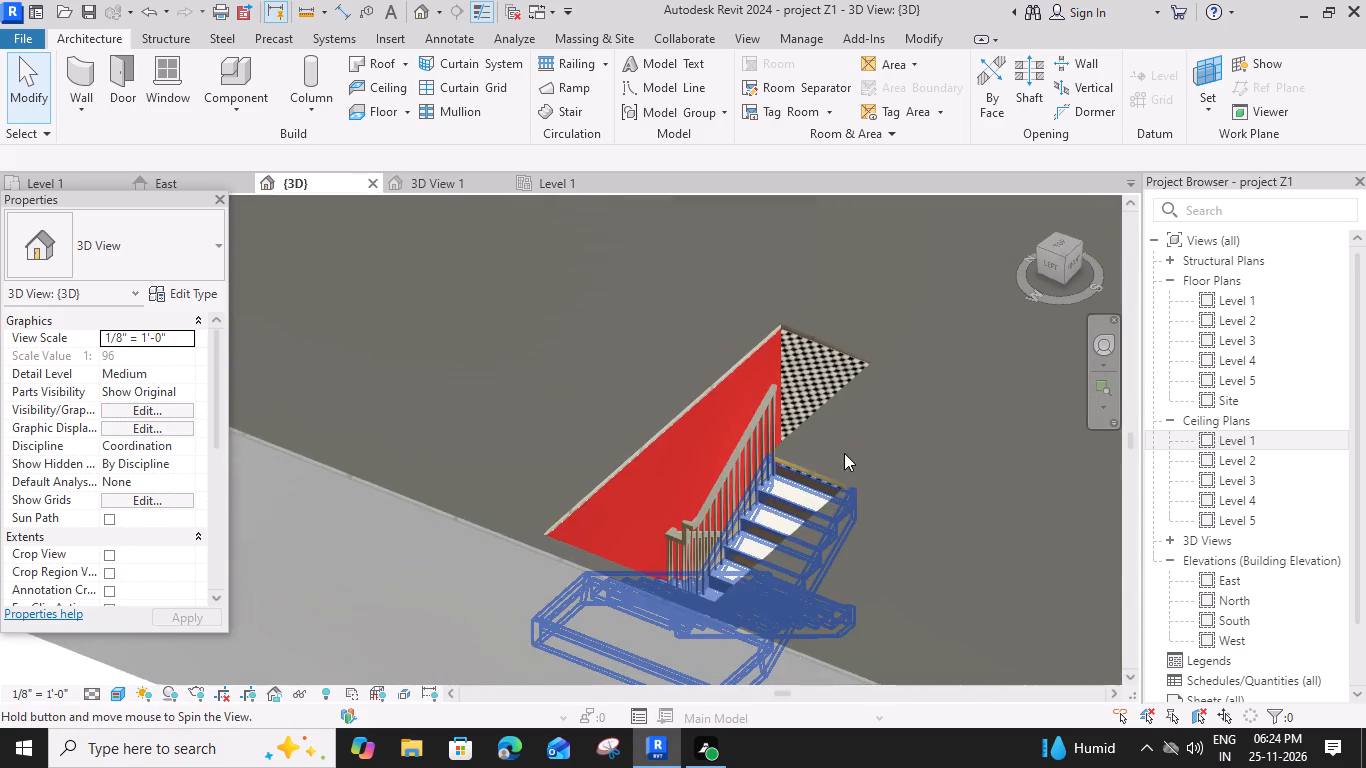
{"action": "scroll", "coordinate": [814, 489], "scroll_direction": "up", "scroll_amount": 10}
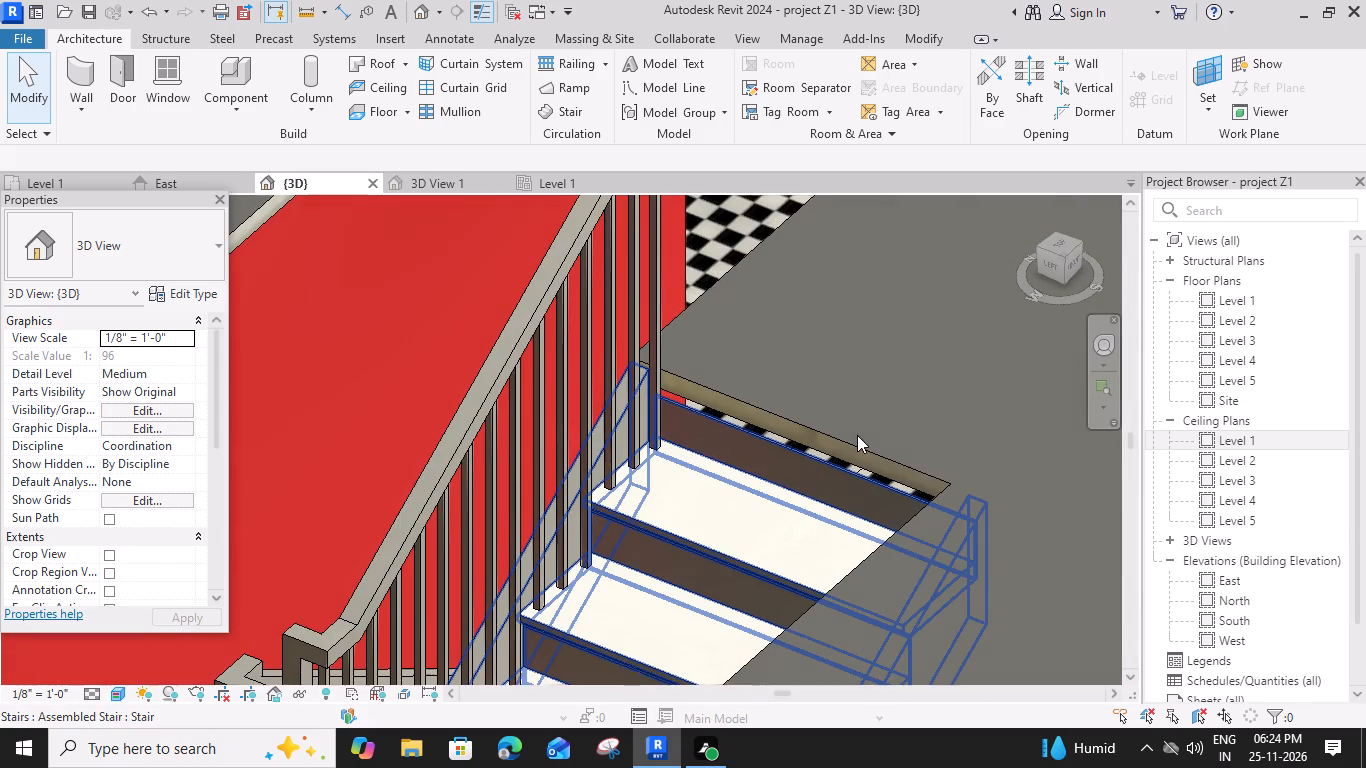
Select the ceiling beside the stair and look through its constraints, dimensions, phasing and IFC properties.
{"action": "left_click", "coordinate": [860, 448]}
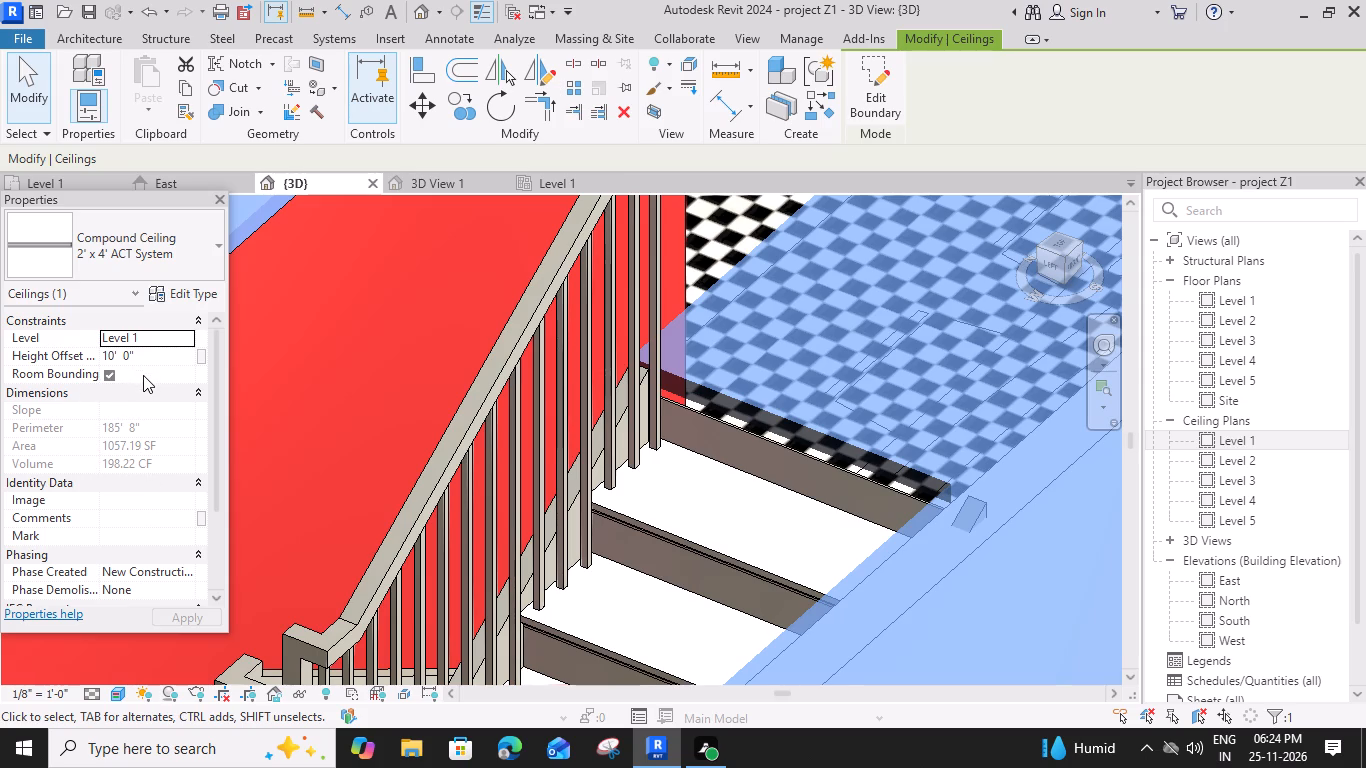
{"action": "scroll", "coordinate": [133, 450], "scroll_direction": "down", "scroll_amount": 1}
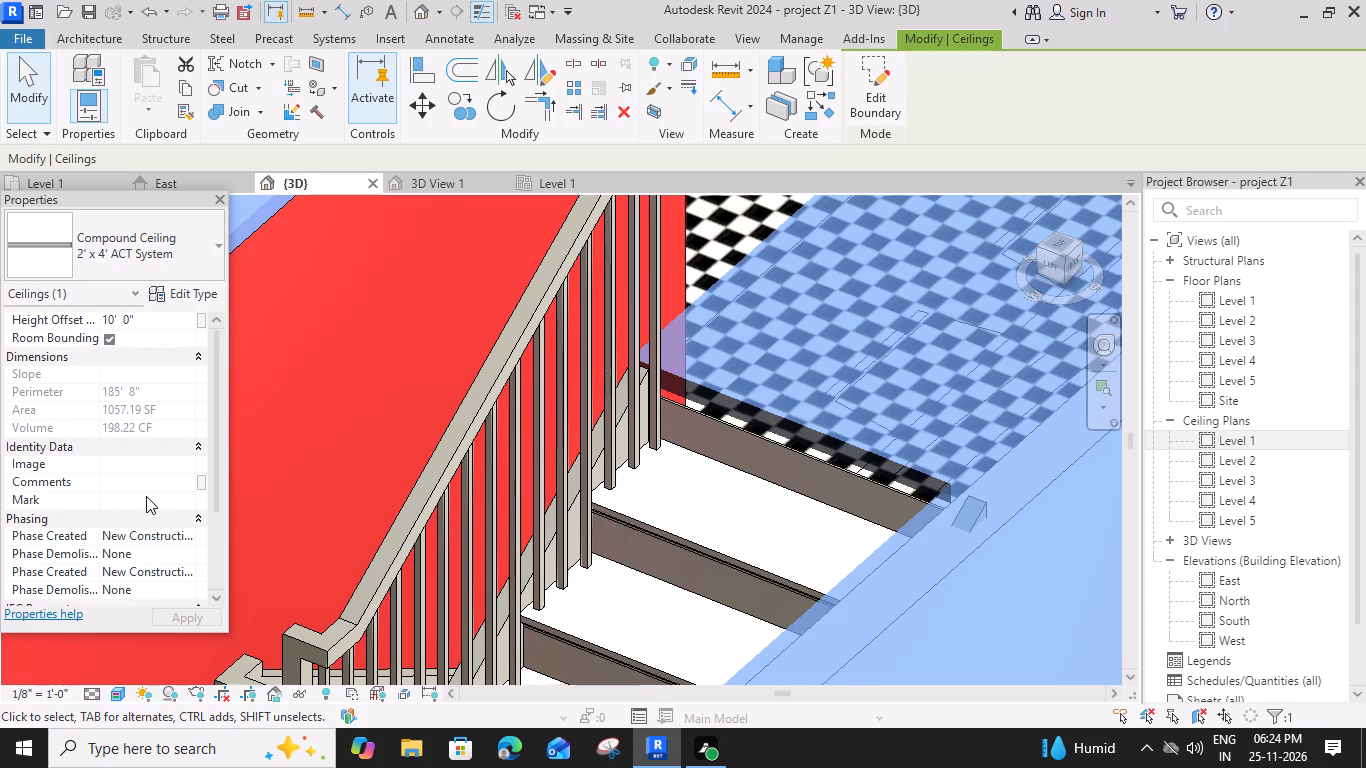
{"action": "scroll", "coordinate": [146, 496], "scroll_direction": "down", "scroll_amount": 1}
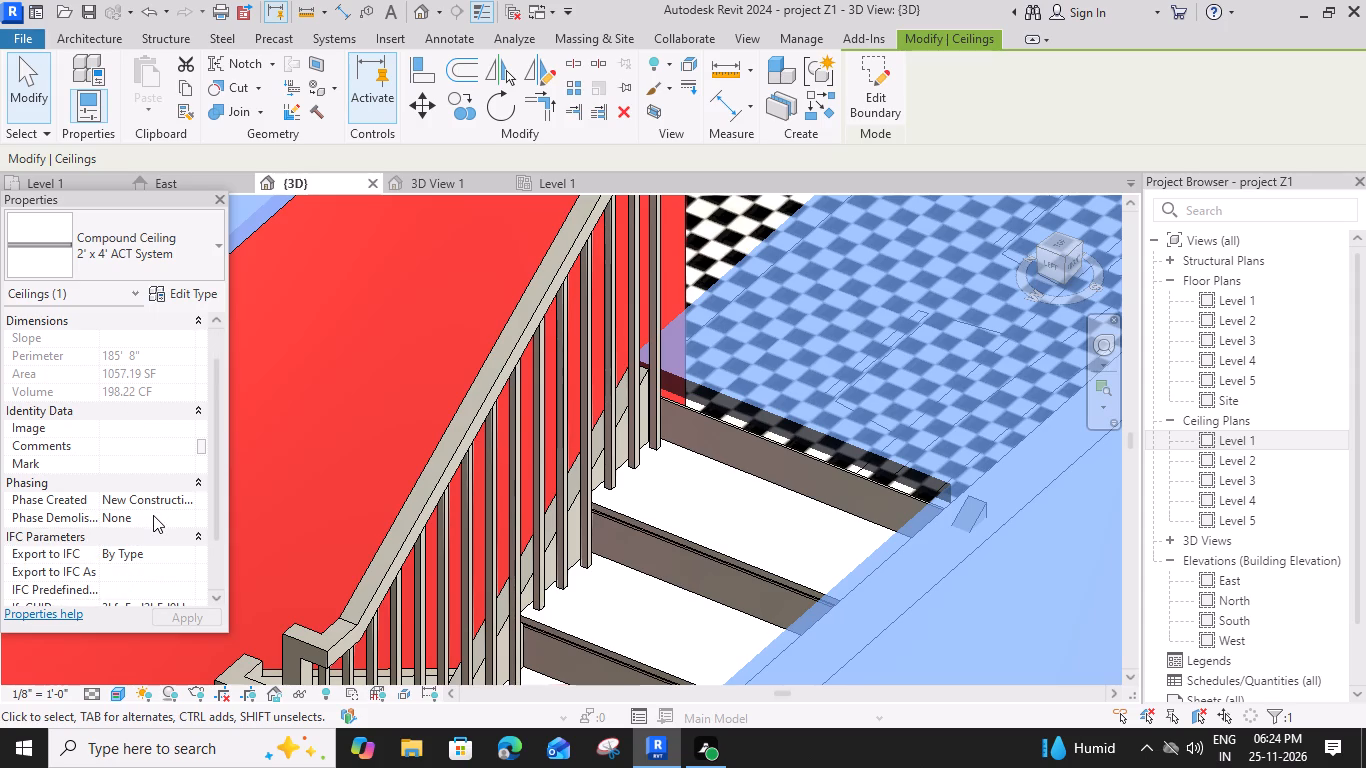
{"action": "scroll", "coordinate": [153, 515], "scroll_direction": "down", "scroll_amount": 5}
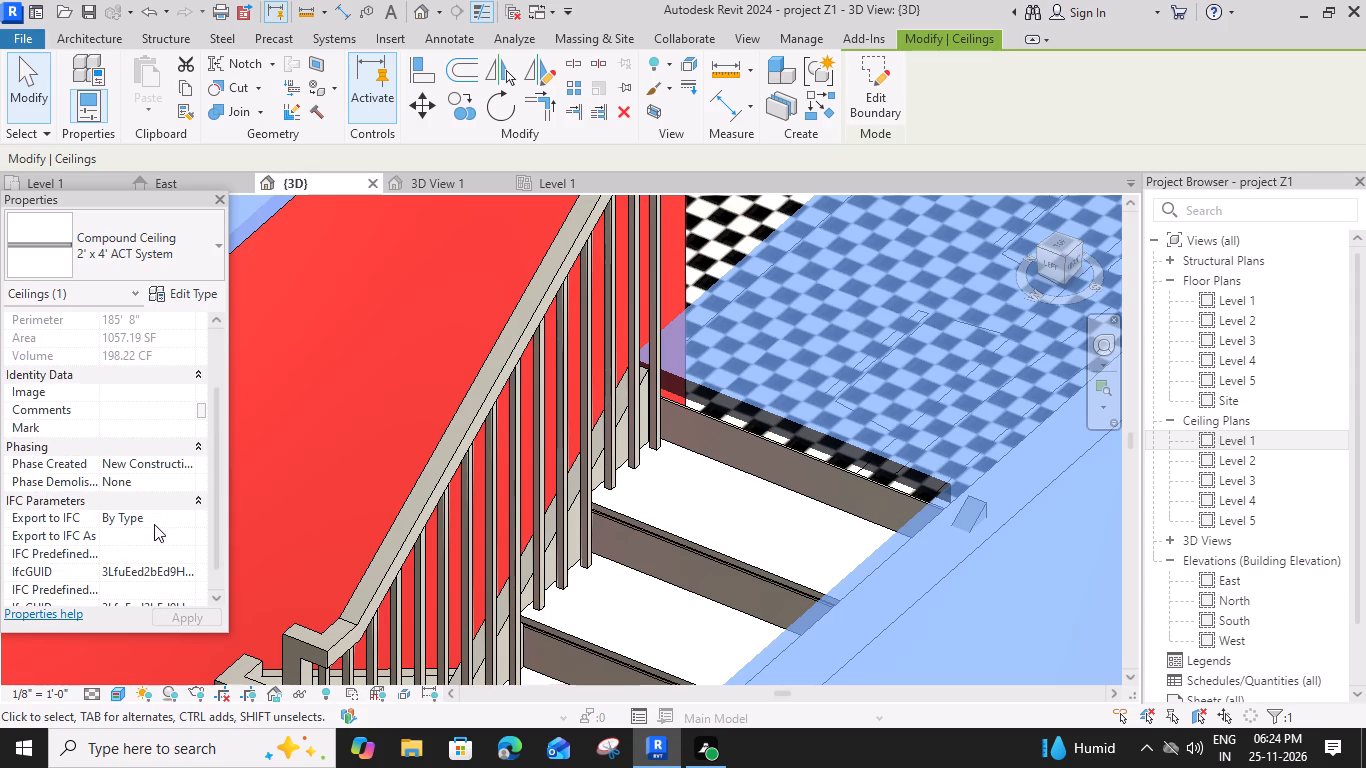
{"action": "scroll", "coordinate": [155, 536], "scroll_direction": "down", "scroll_amount": 2}
{"action": "scroll", "coordinate": [173, 504], "scroll_direction": "up", "scroll_amount": 1}
{"action": "scroll", "coordinate": [194, 576], "scroll_direction": "down", "scroll_amount": 3}
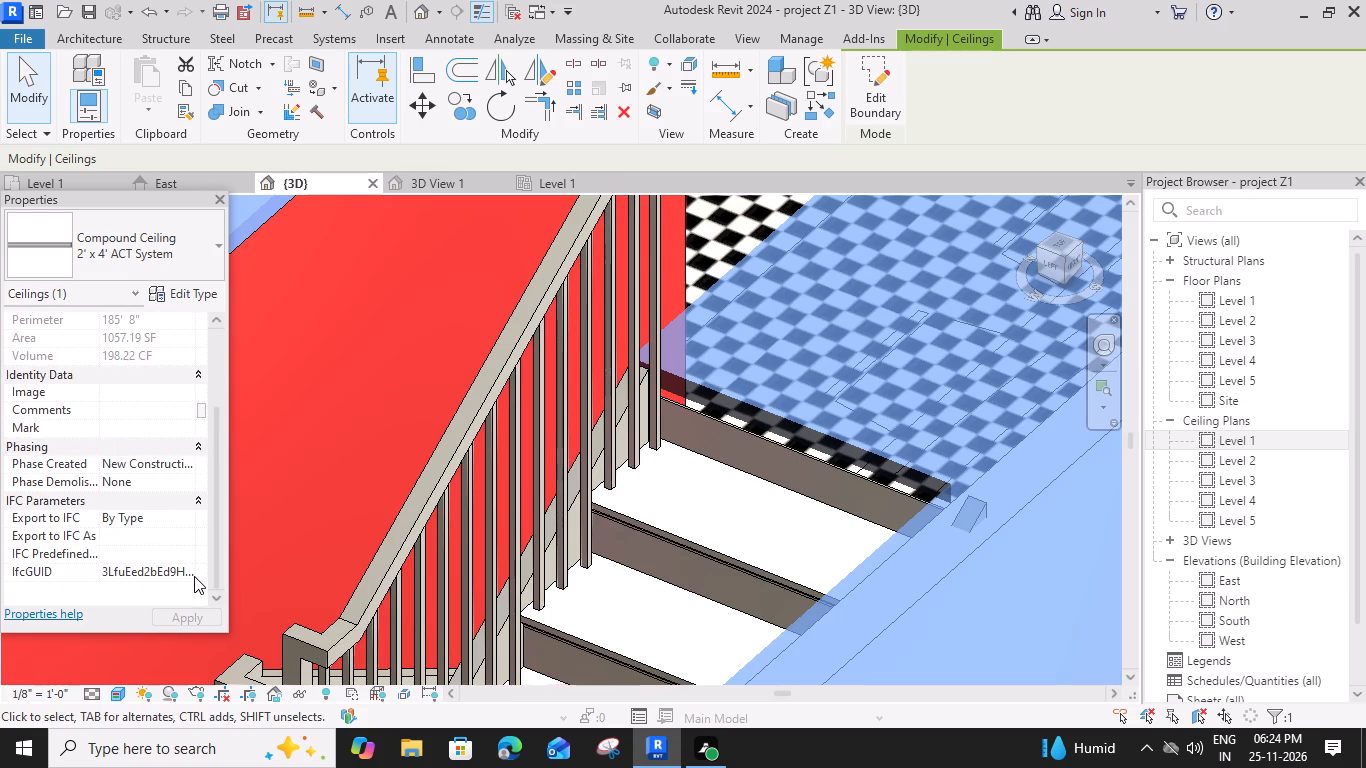
{"action": "scroll", "coordinate": [193, 576], "scroll_direction": "up", "scroll_amount": 4}
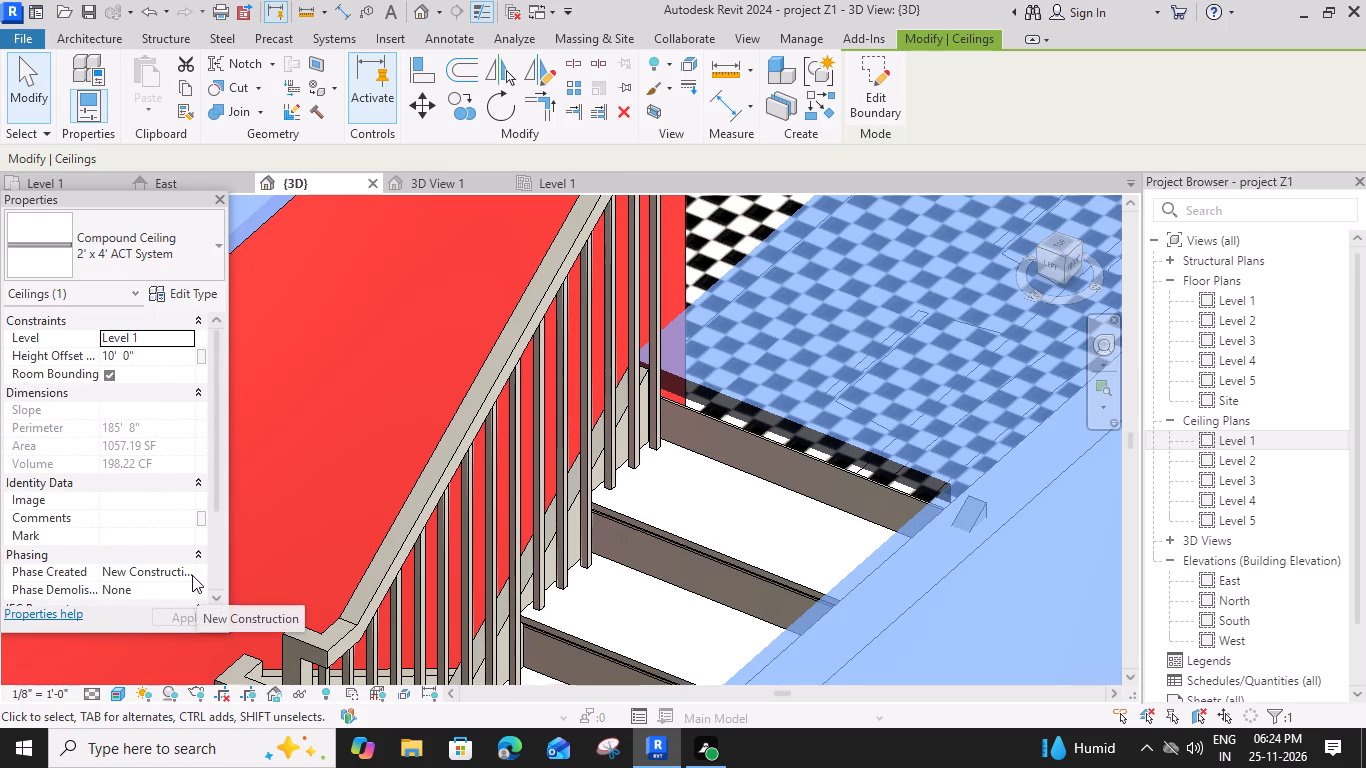
{"action": "scroll", "coordinate": [192, 575], "scroll_direction": "up", "scroll_amount": 2}
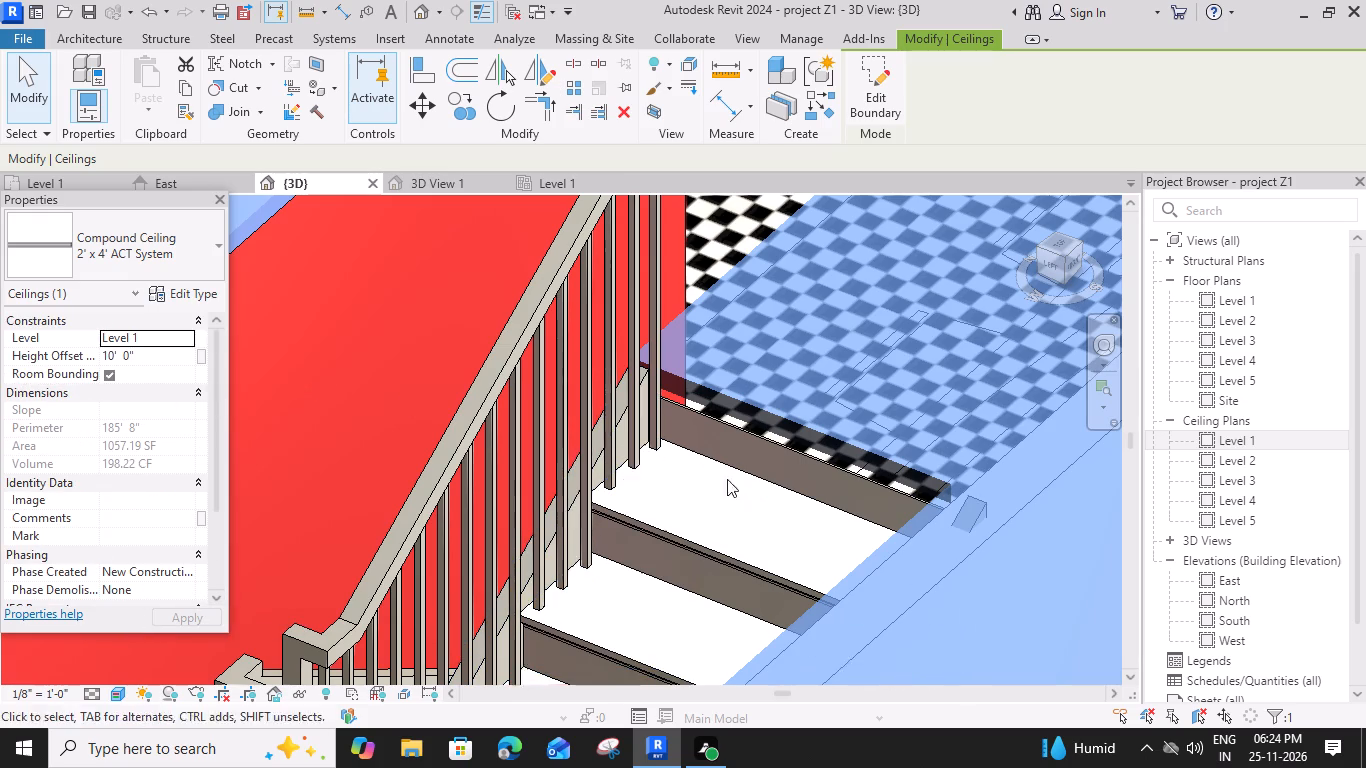
Open the compound ceiling's boundary for editing and bring up the stair opening in the Level 1 ceiling plan.
{"action": "left_click", "coordinate": [756, 466]}
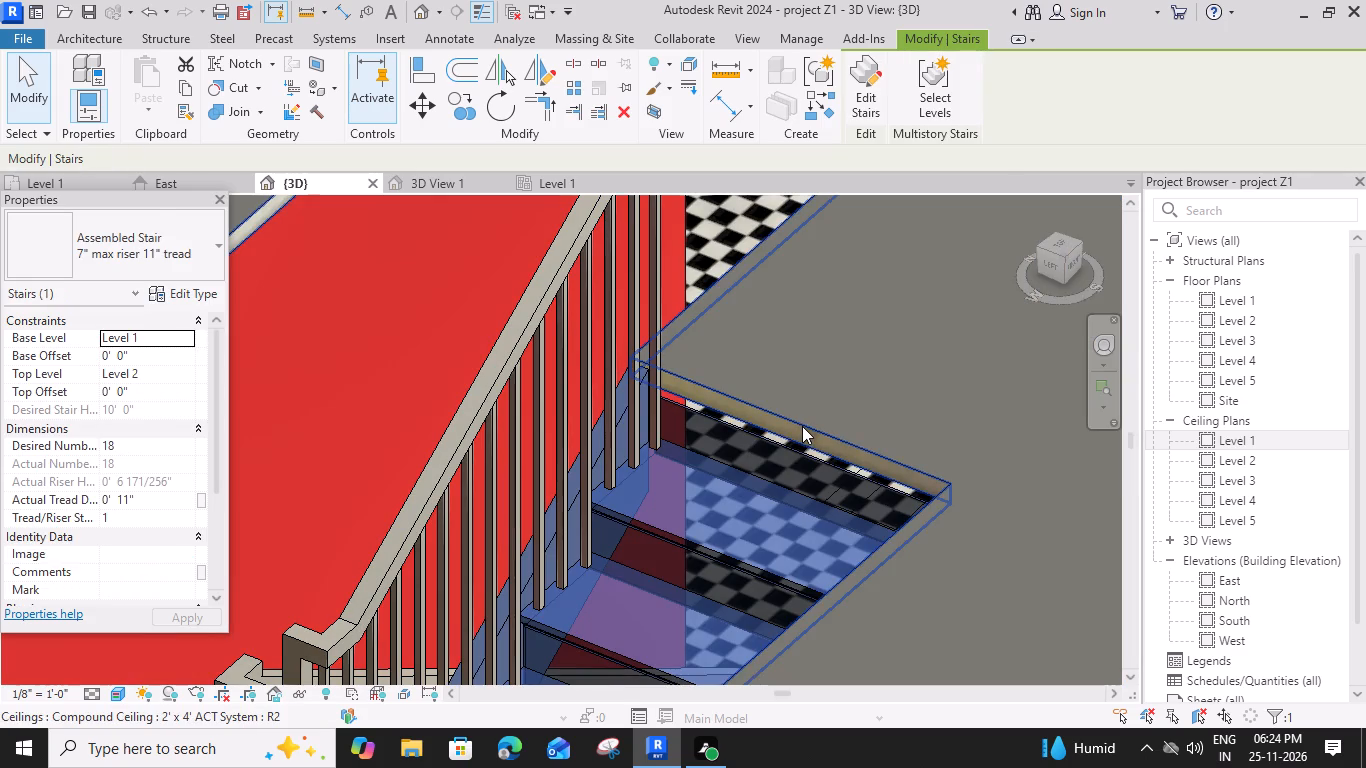
{"action": "left_click", "coordinate": [802, 426]}
{"action": "scroll", "coordinate": [806, 442], "scroll_direction": "up", "scroll_amount": 2}
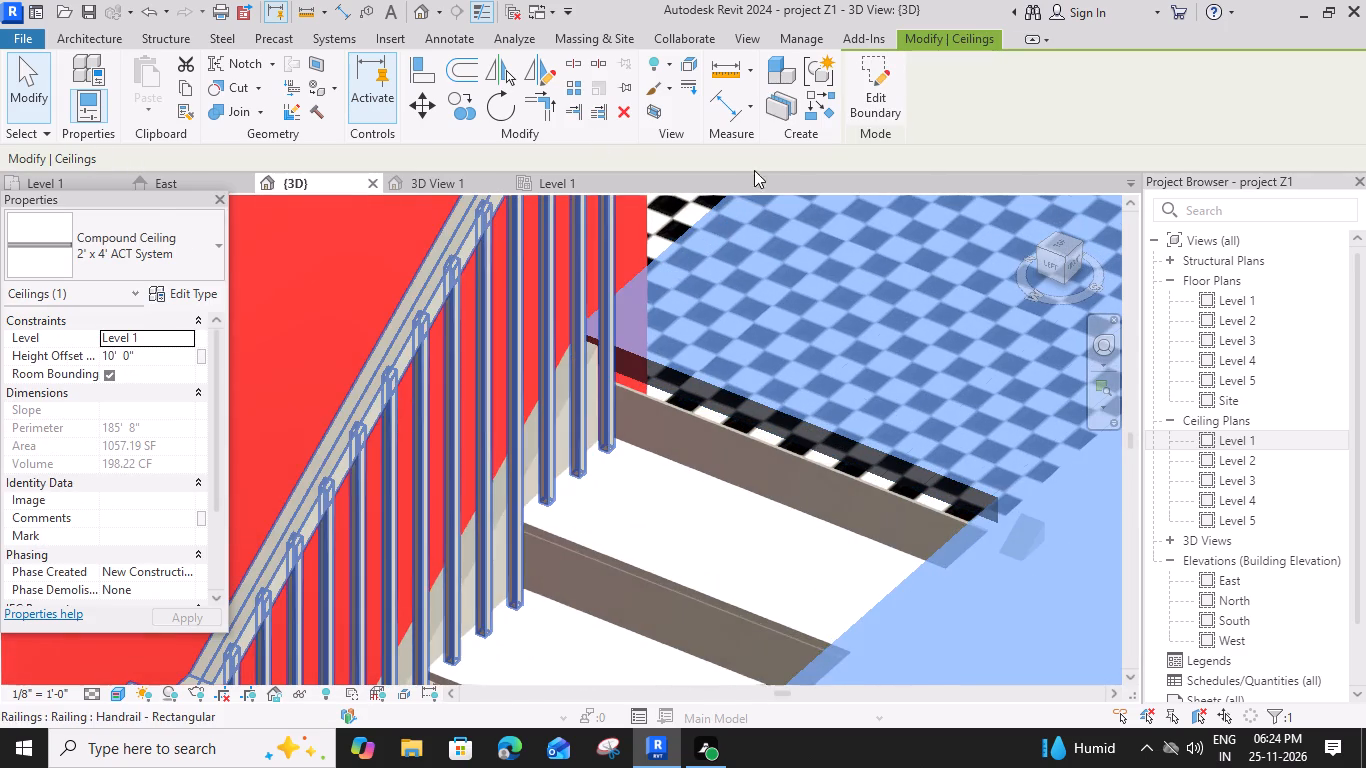
{"action": "left_click", "coordinate": [862, 89]}
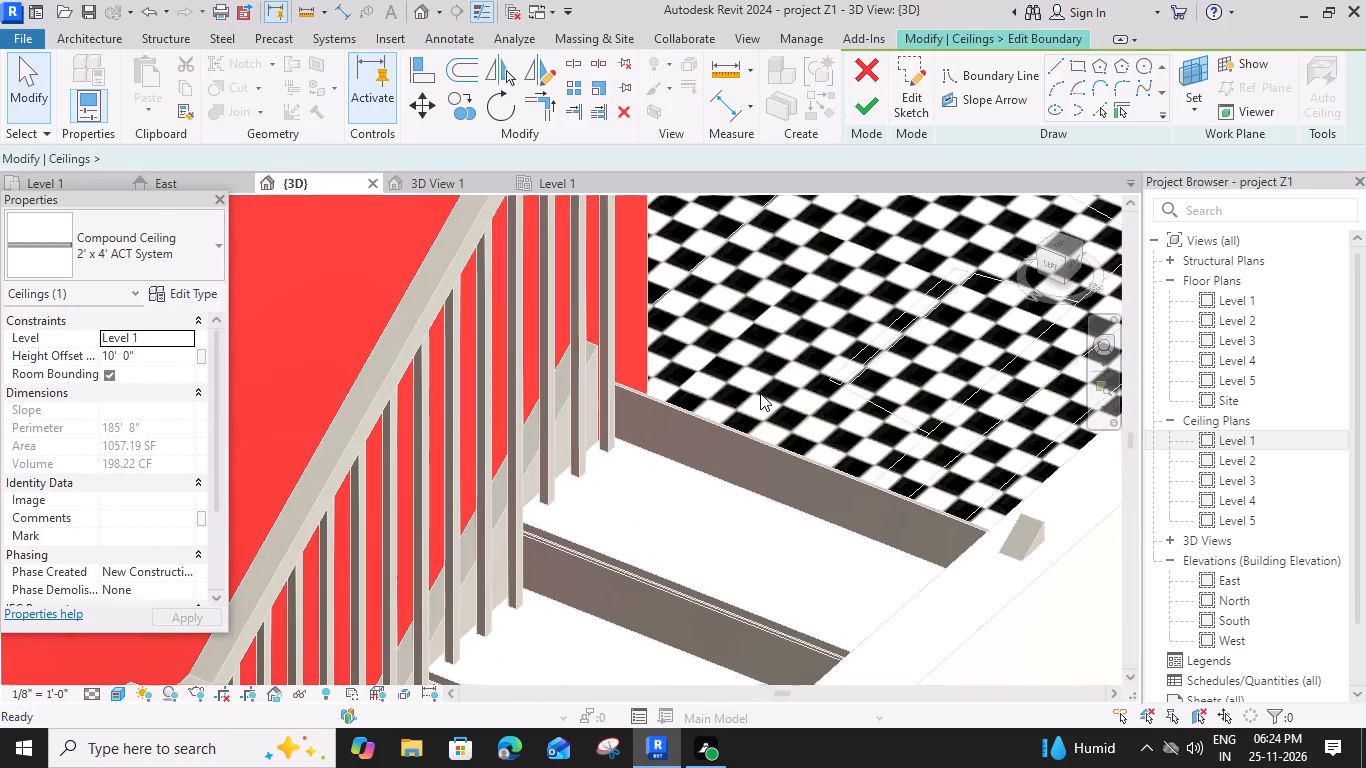
{"action": "scroll", "coordinate": [768, 447], "scroll_direction": "down", "scroll_amount": 2}
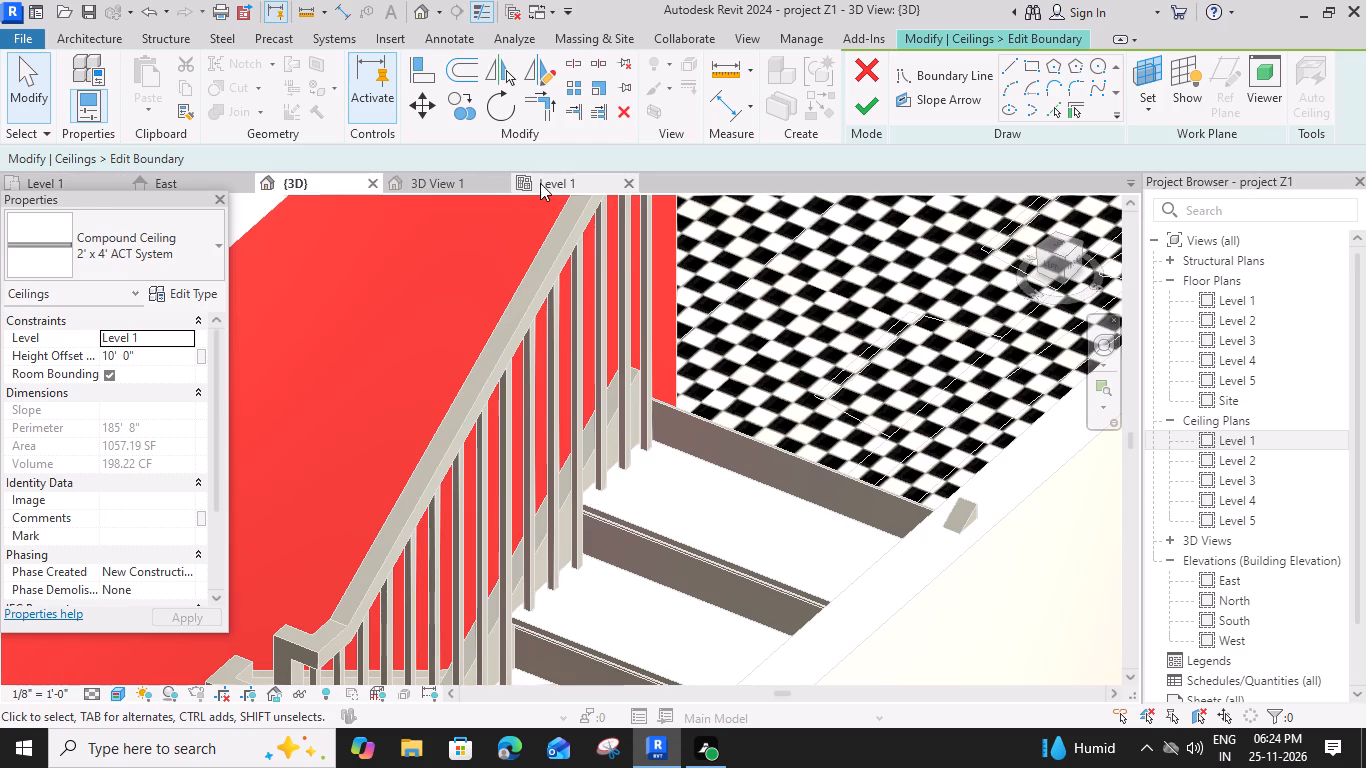
{"action": "left_click", "coordinate": [540, 183]}
{"action": "scroll", "coordinate": [811, 476], "scroll_direction": "up", "scroll_amount": 10}
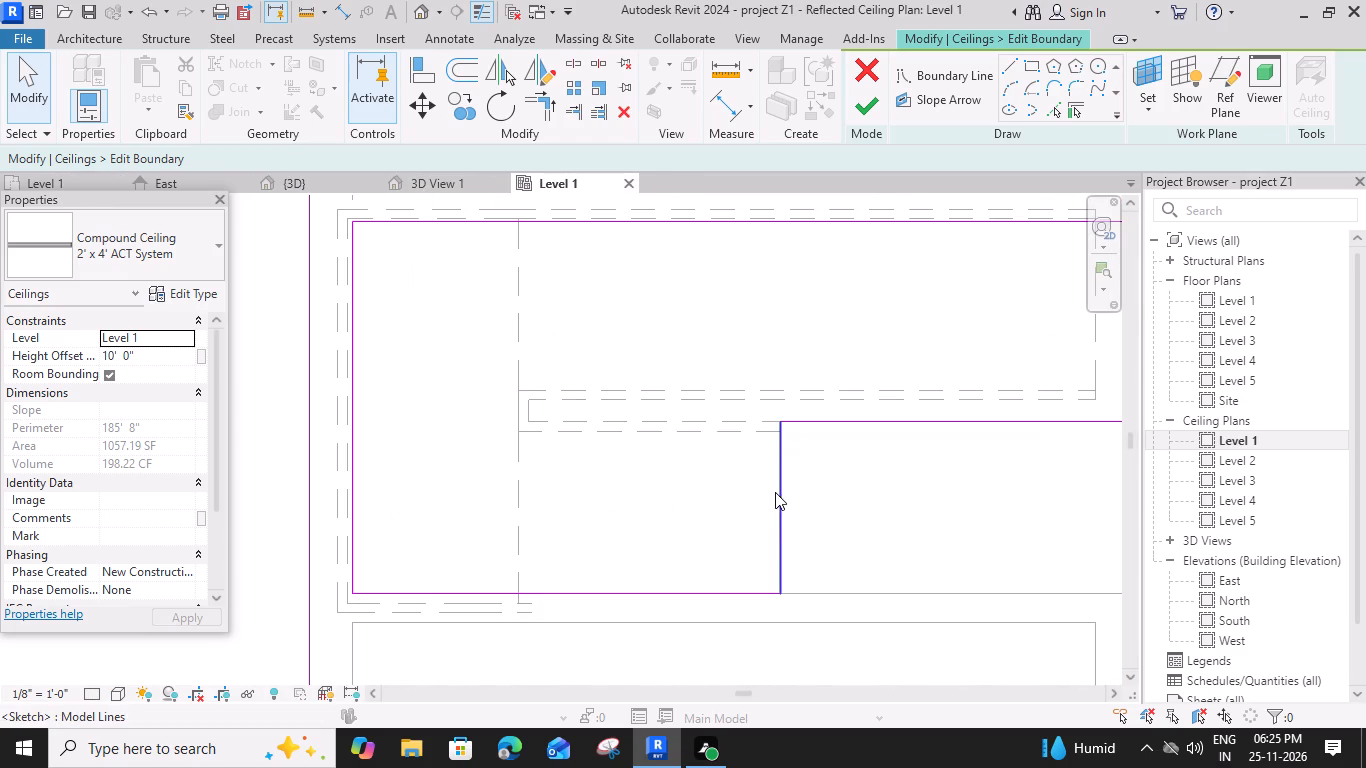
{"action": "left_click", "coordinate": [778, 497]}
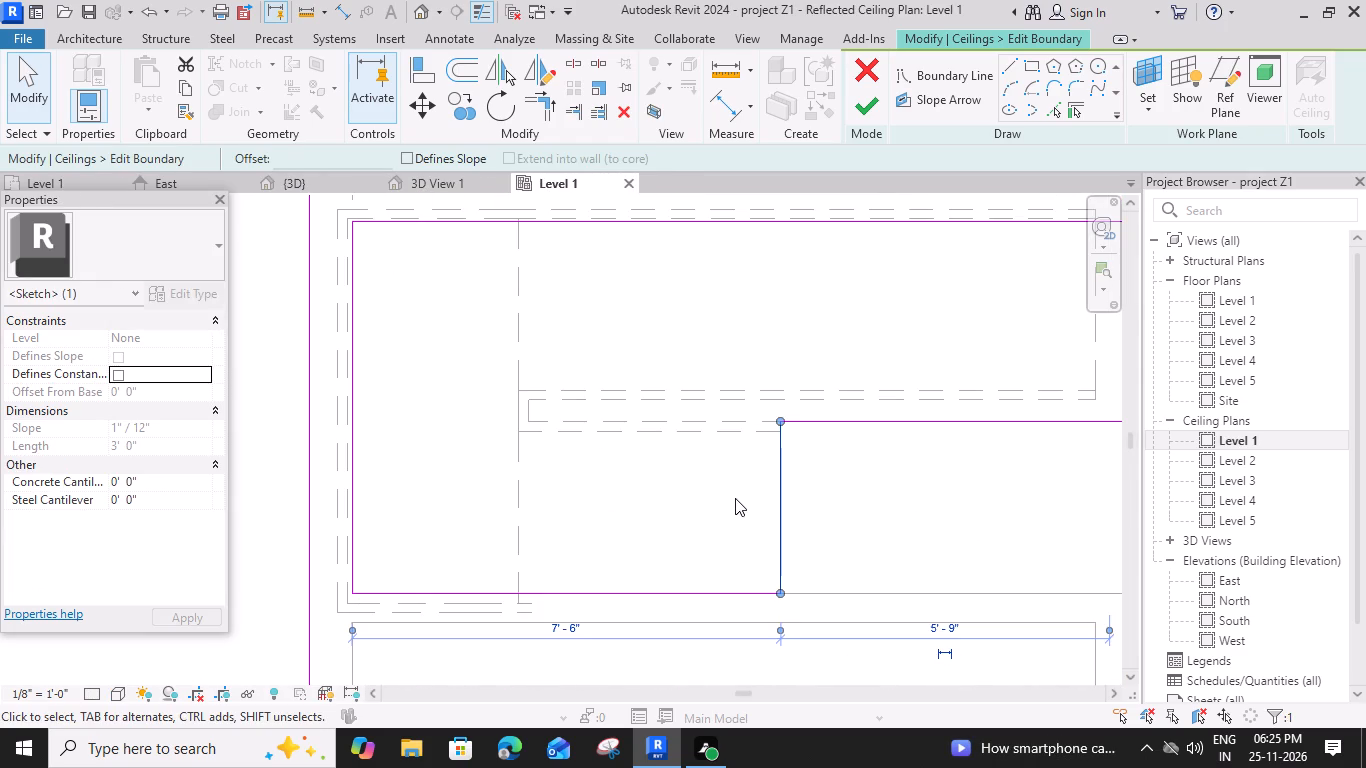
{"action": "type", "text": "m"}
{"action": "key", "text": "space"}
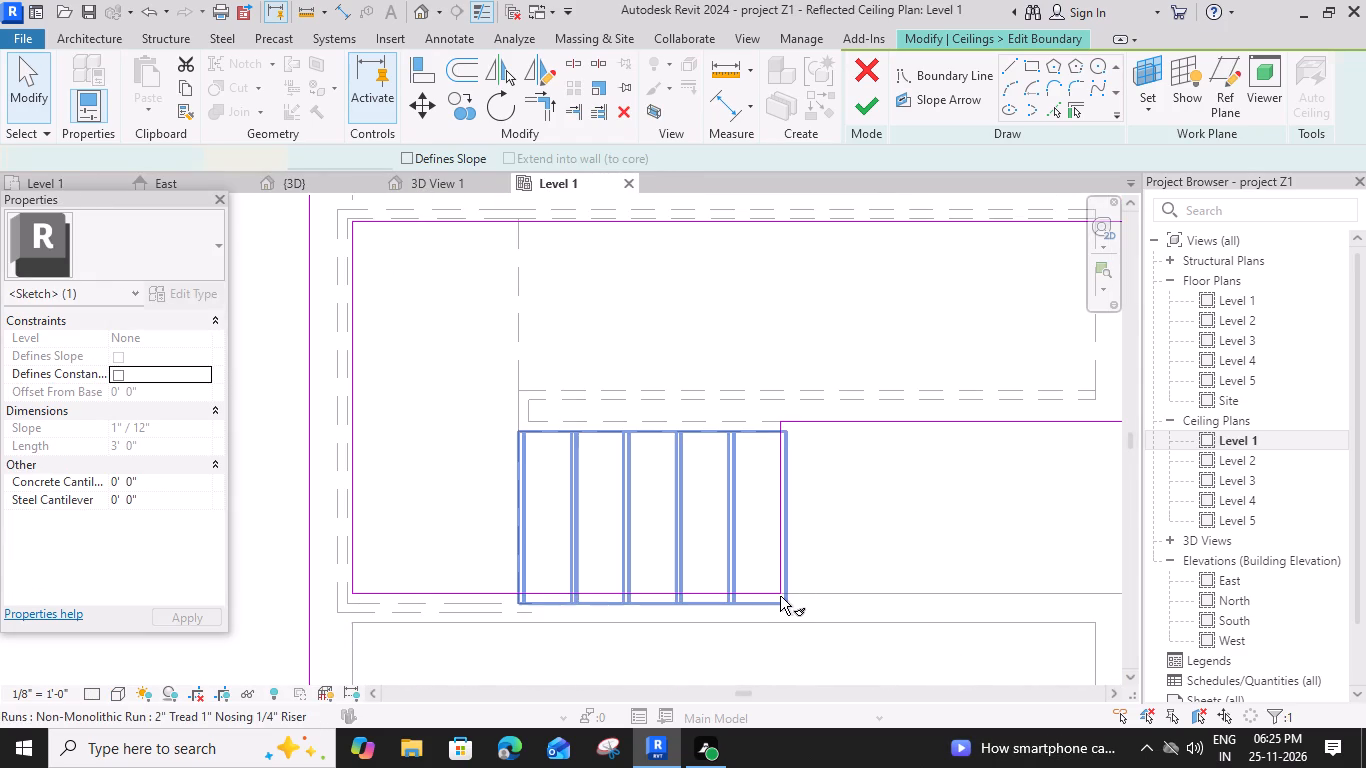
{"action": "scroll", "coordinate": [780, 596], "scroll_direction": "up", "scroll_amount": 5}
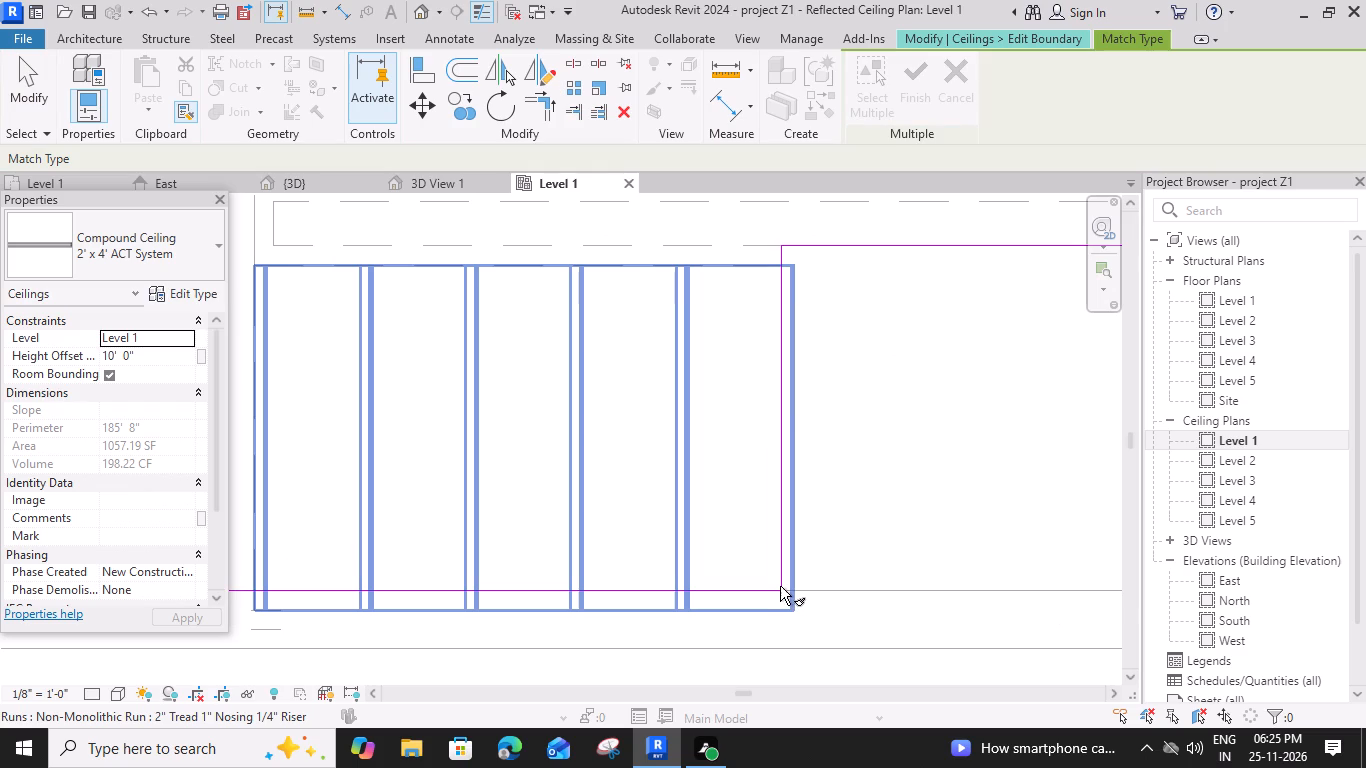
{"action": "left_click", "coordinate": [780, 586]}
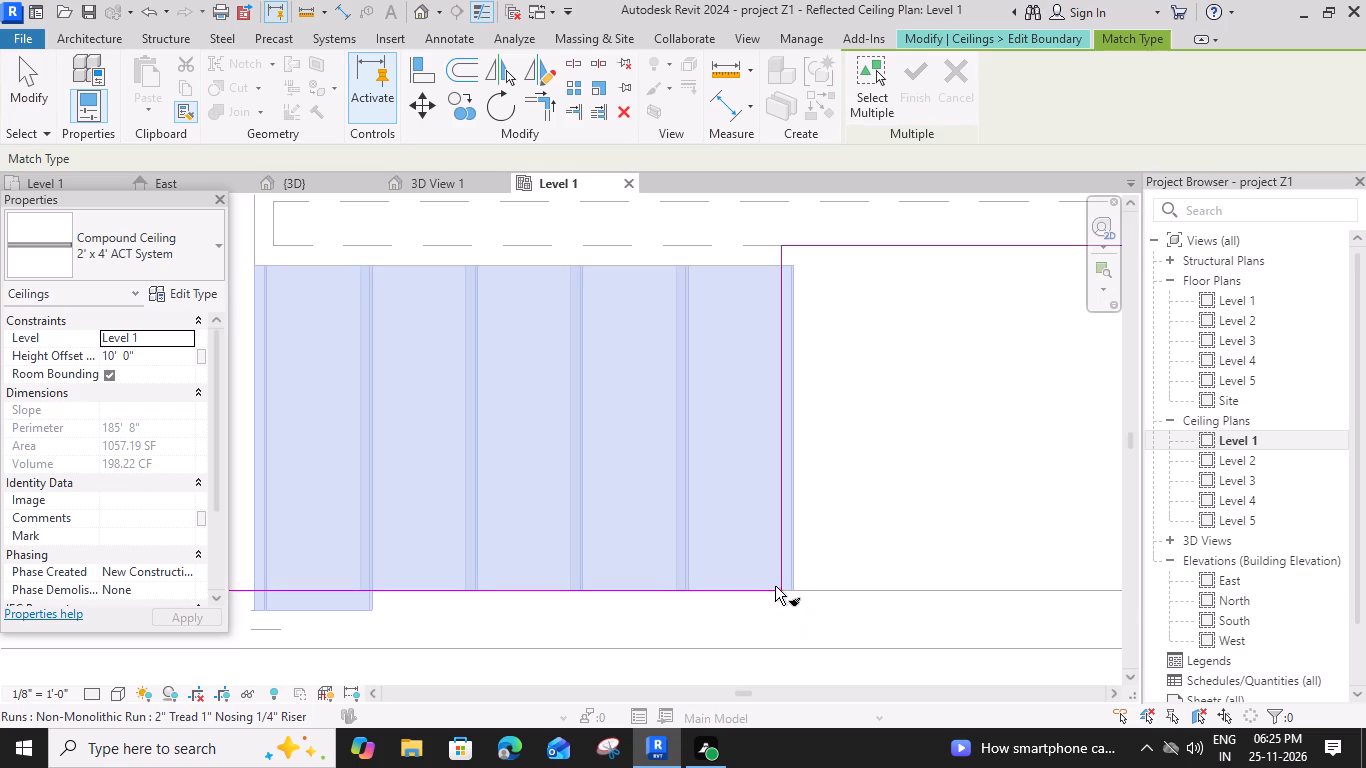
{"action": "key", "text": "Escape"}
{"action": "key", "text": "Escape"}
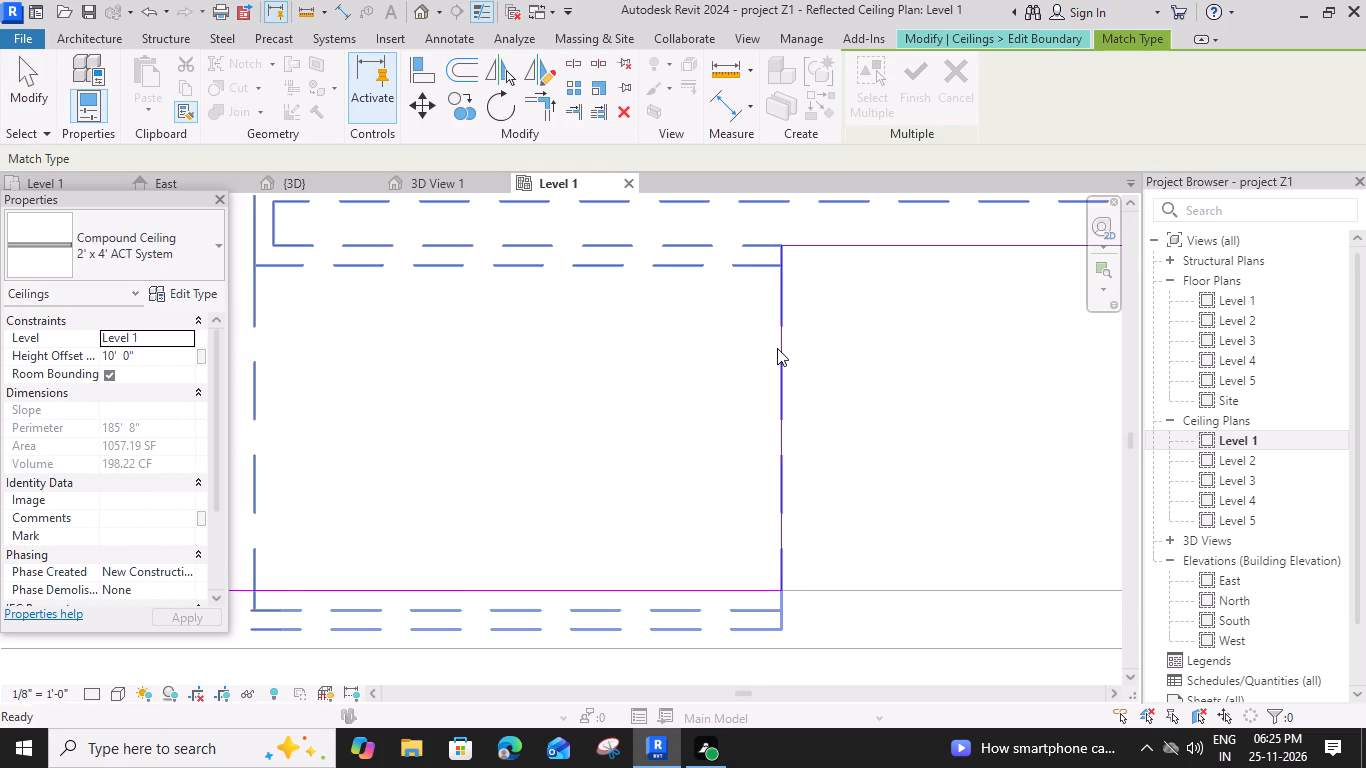
Replace the stair opening's 3' step line with one 1" further west, 4'-6" from the landing edge, and finish the boundary.
{"action": "left_click", "coordinate": [784, 340]}
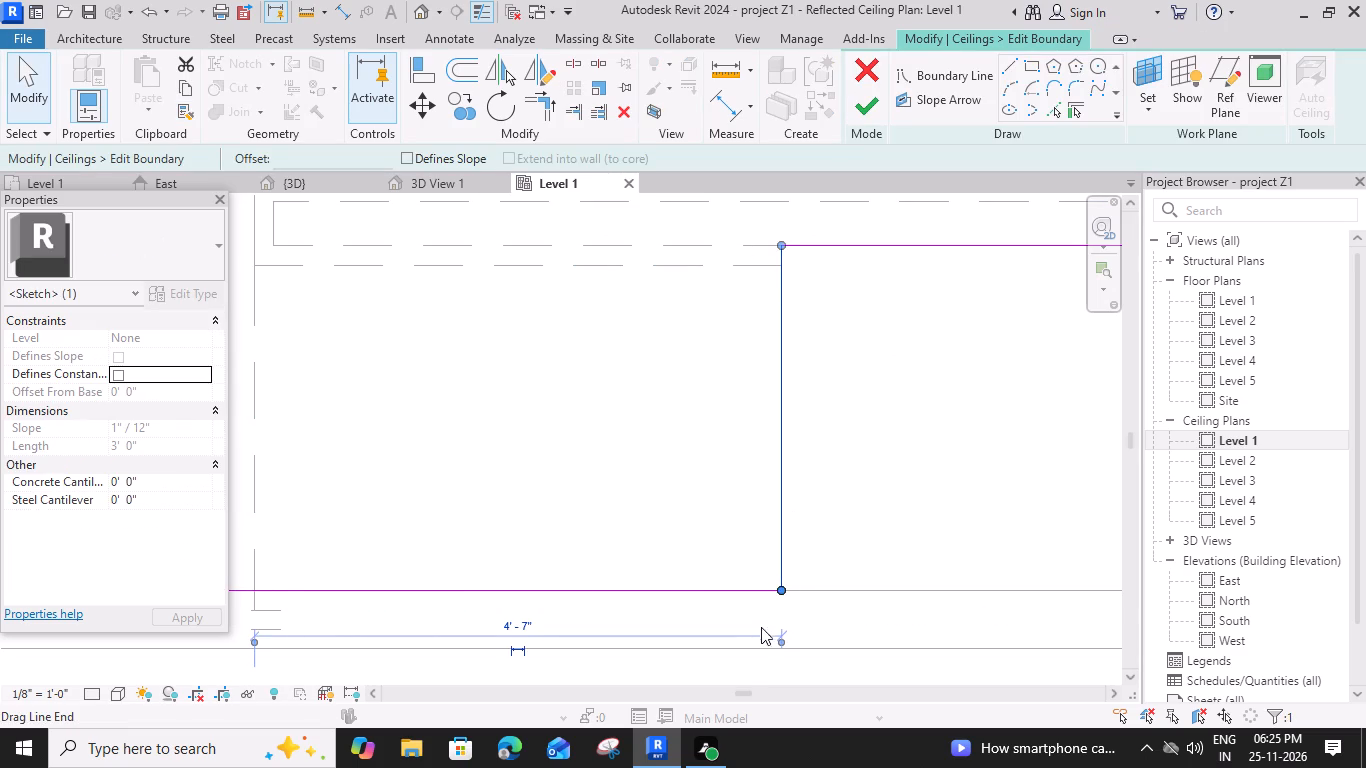
{"action": "key", "text": "Delete"}
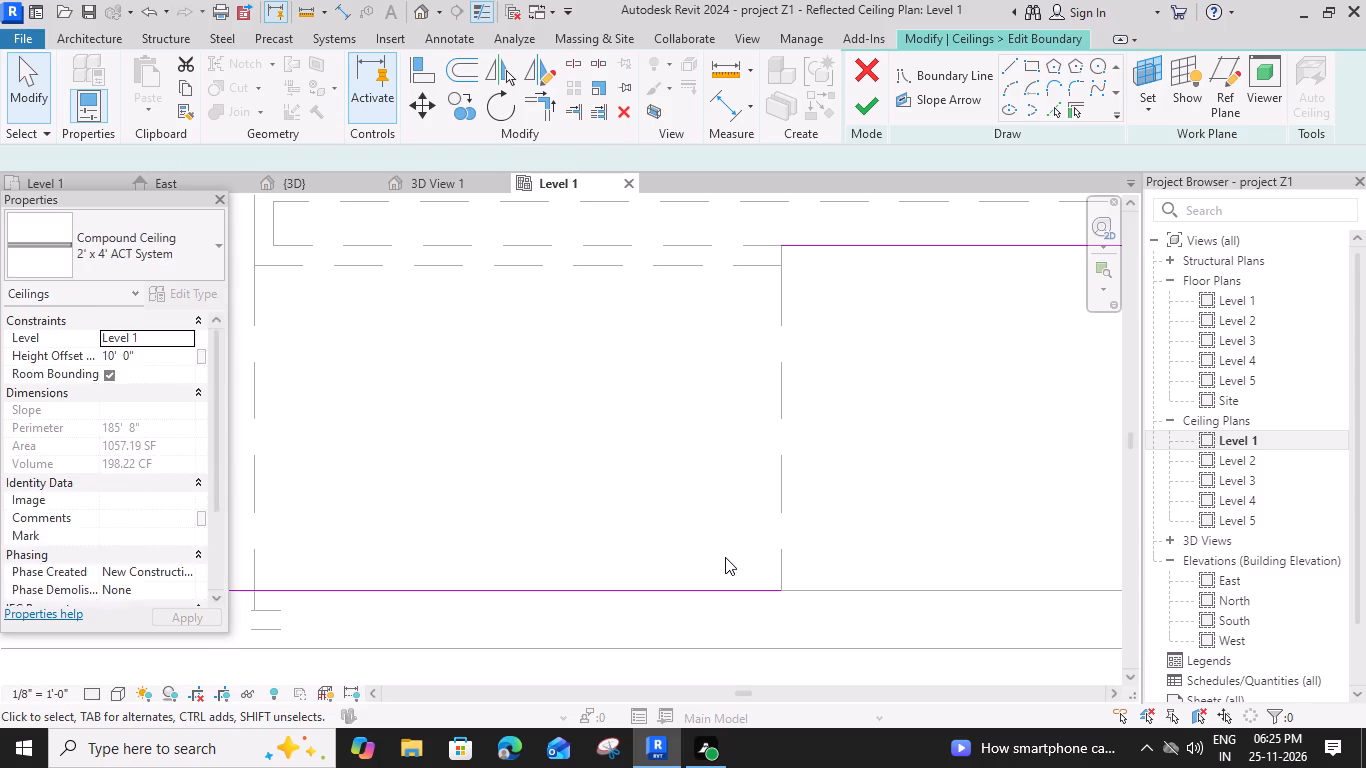
{"action": "key", "text": "l"}
{"action": "key", "text": "space"}
{"action": "left_click", "coordinate": [770, 590]}
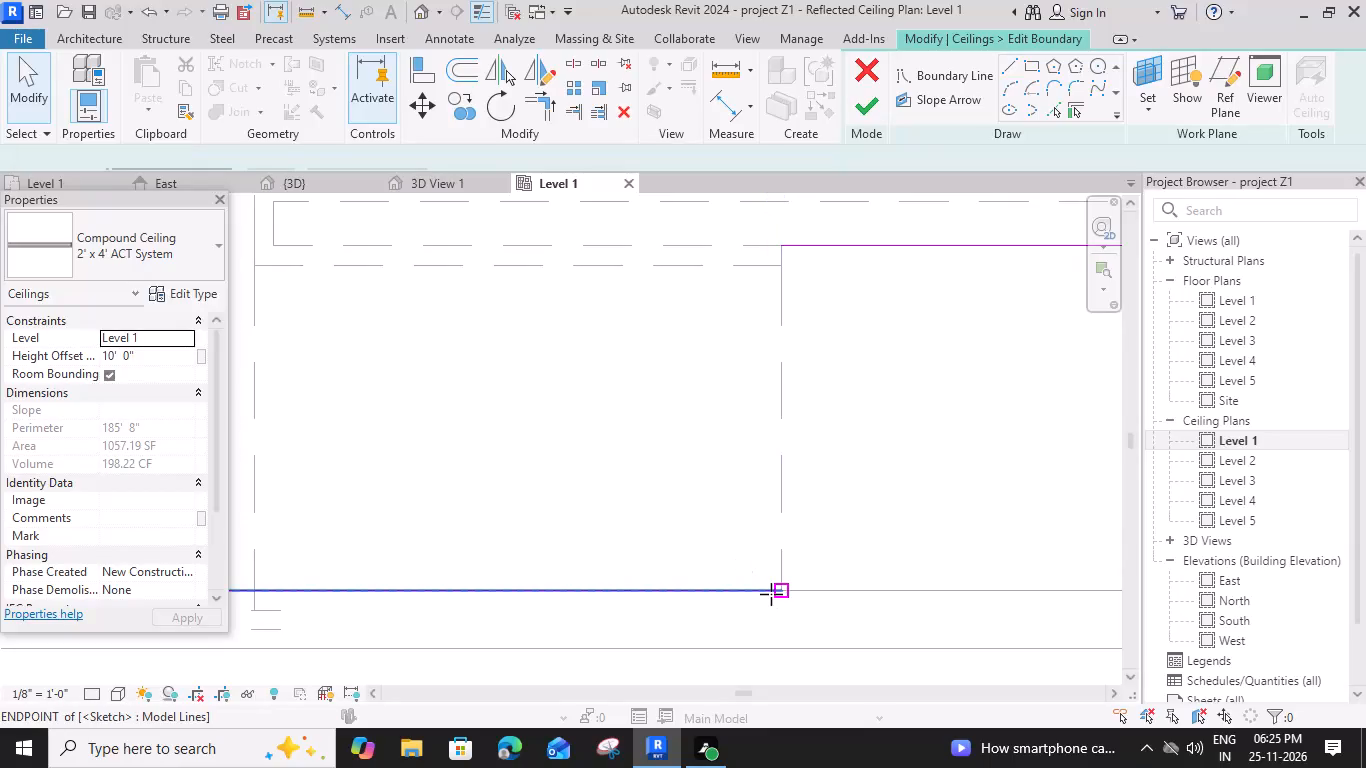
{"action": "left_click", "coordinate": [775, 242]}
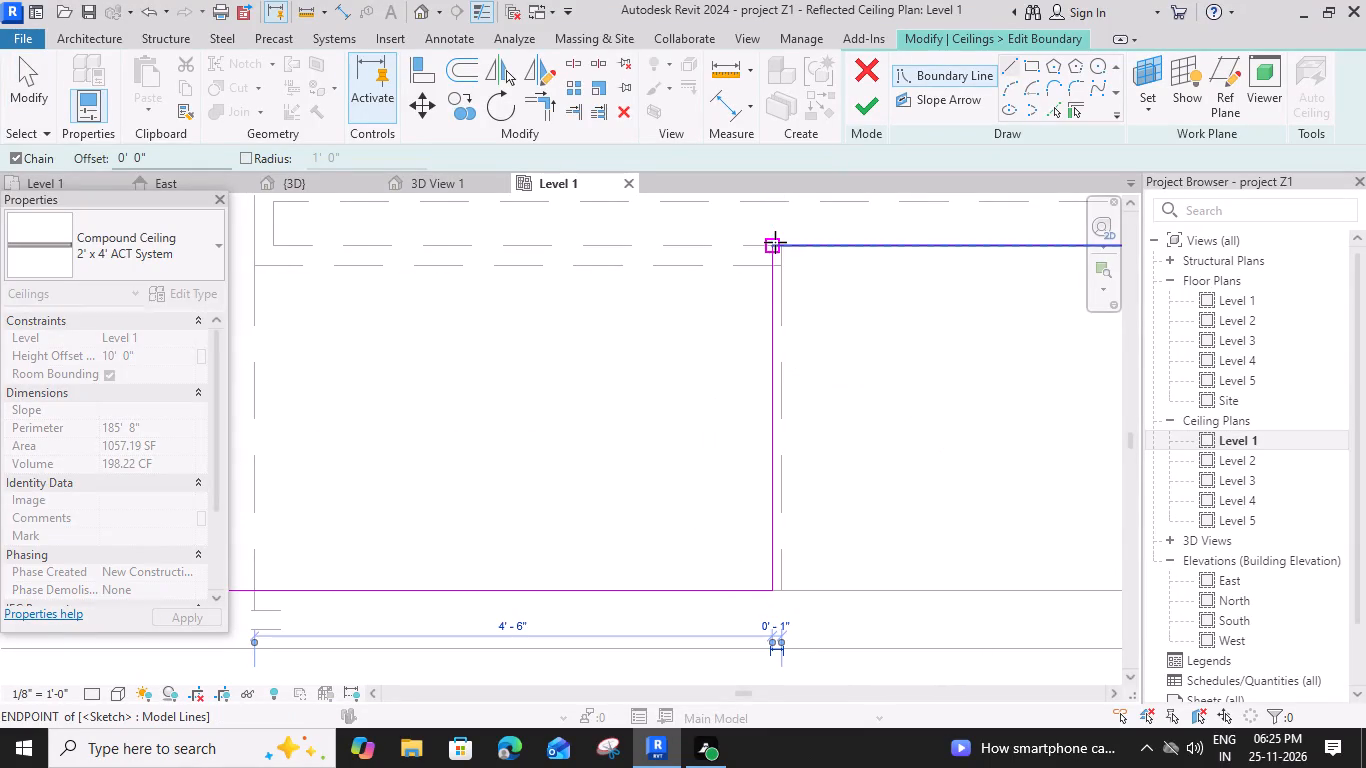
{"action": "key", "text": "Escape"}
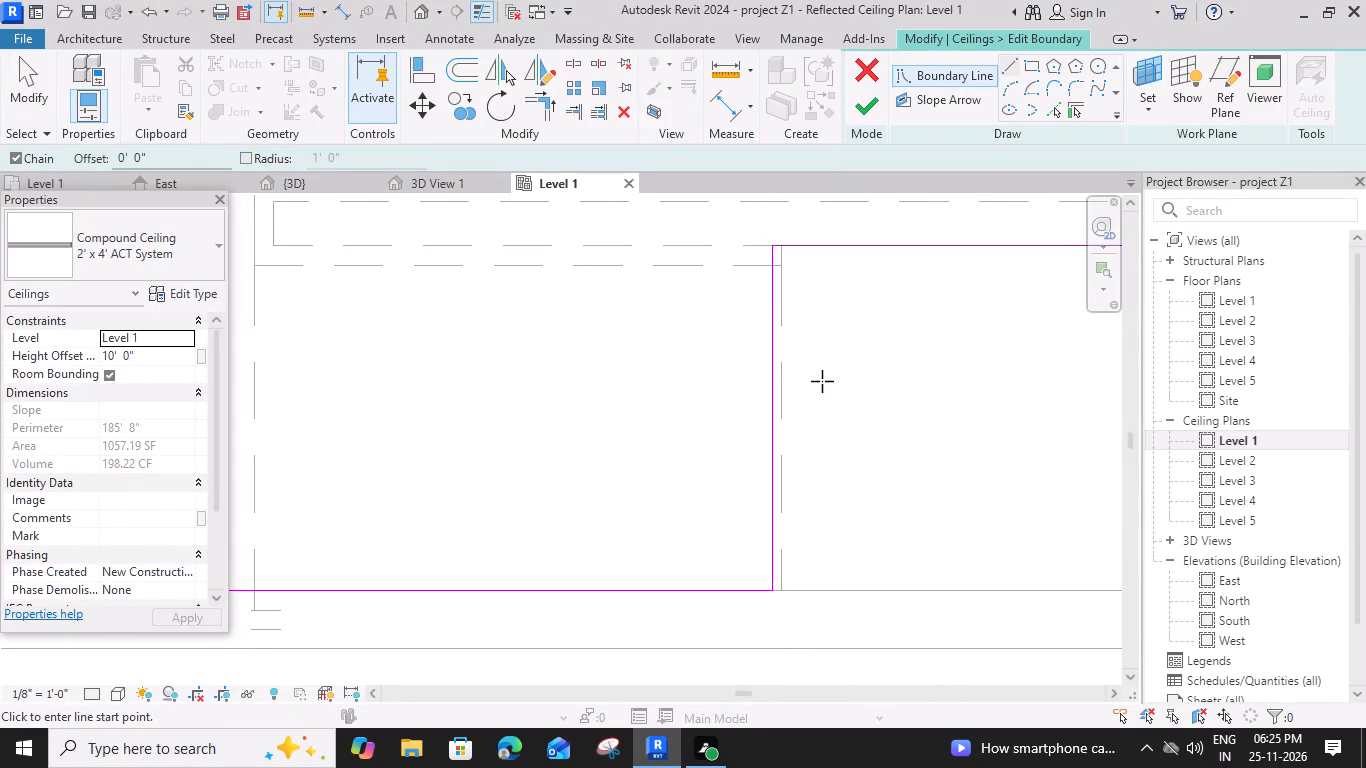
{"action": "key", "text": "Escape"}
{"action": "left_click", "coordinate": [859, 105]}
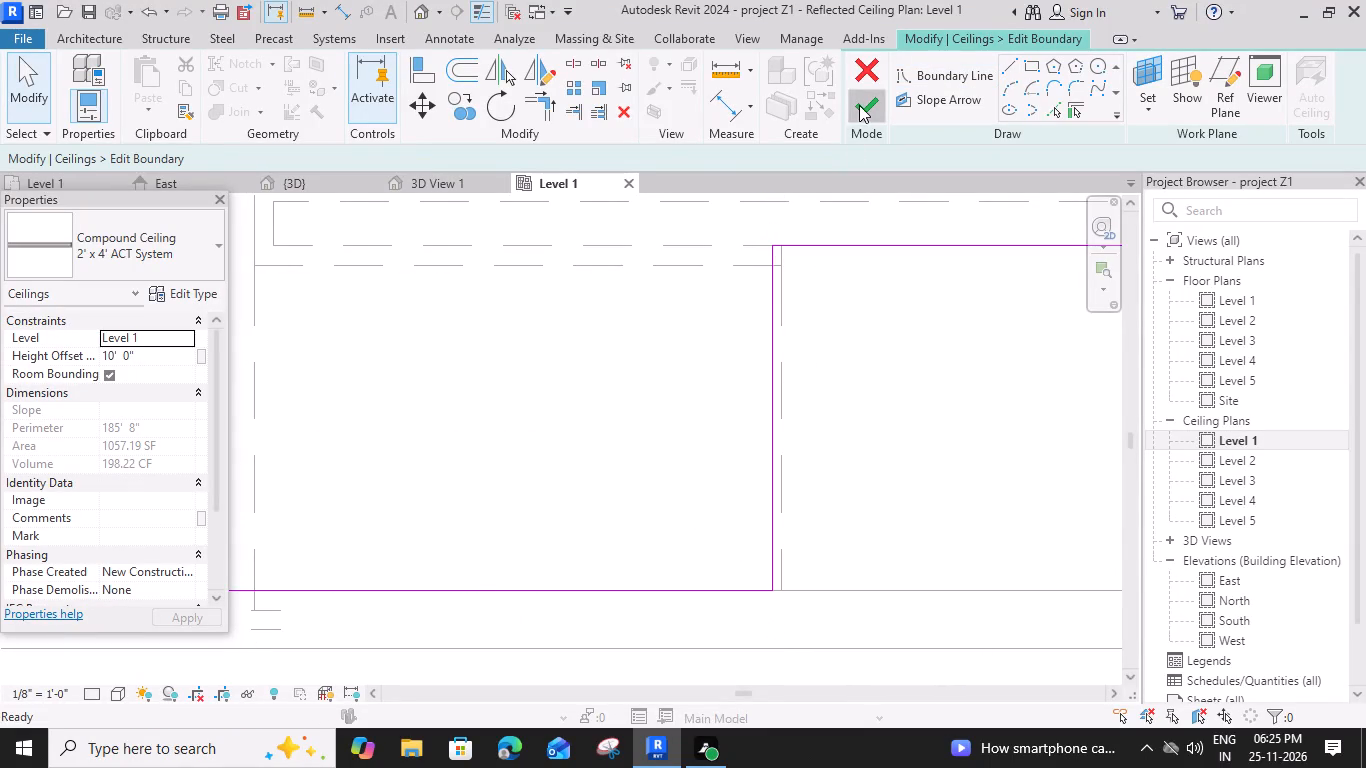
Inspect the adjusted ceiling edge against the top stair tread close up in the 3D view.
{"action": "scroll", "coordinate": [840, 496], "scroll_direction": "down", "scroll_amount": 4}
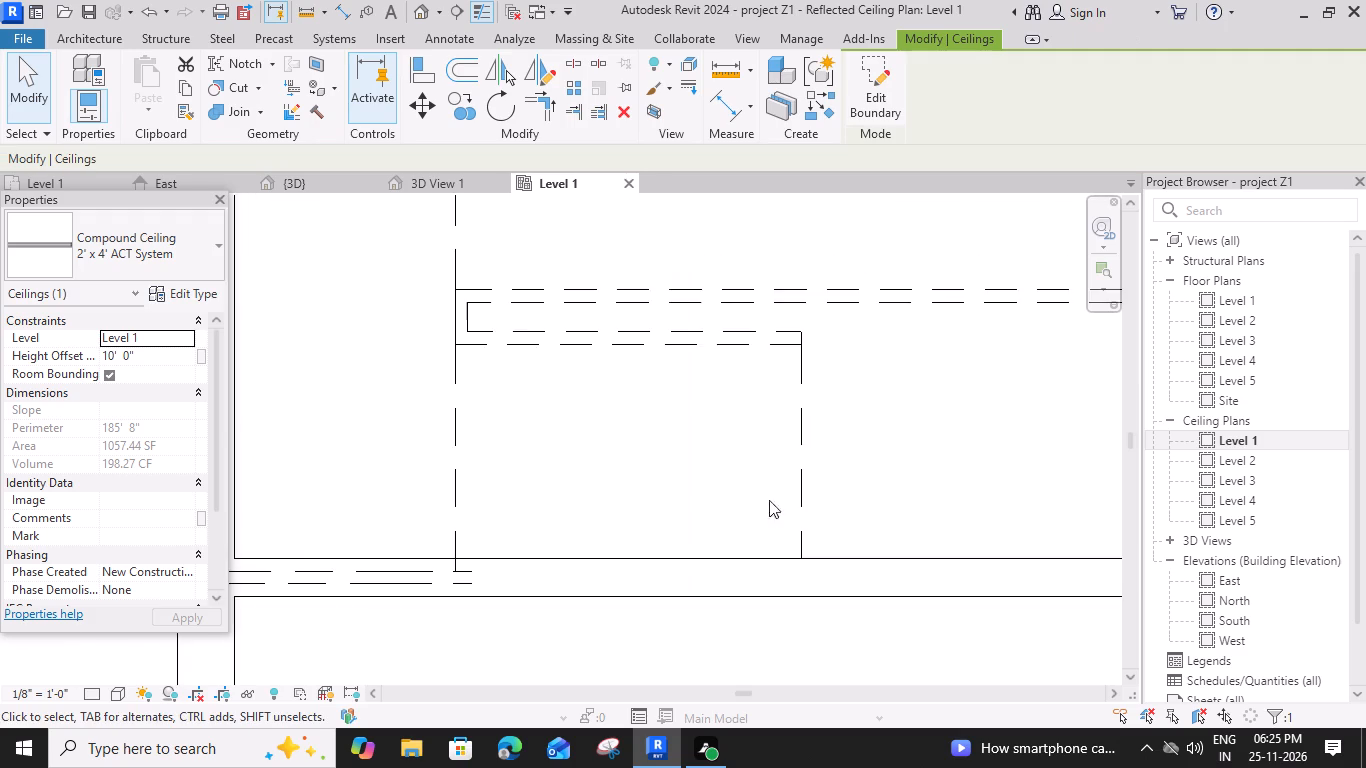
{"action": "left_click", "coordinate": [294, 175]}
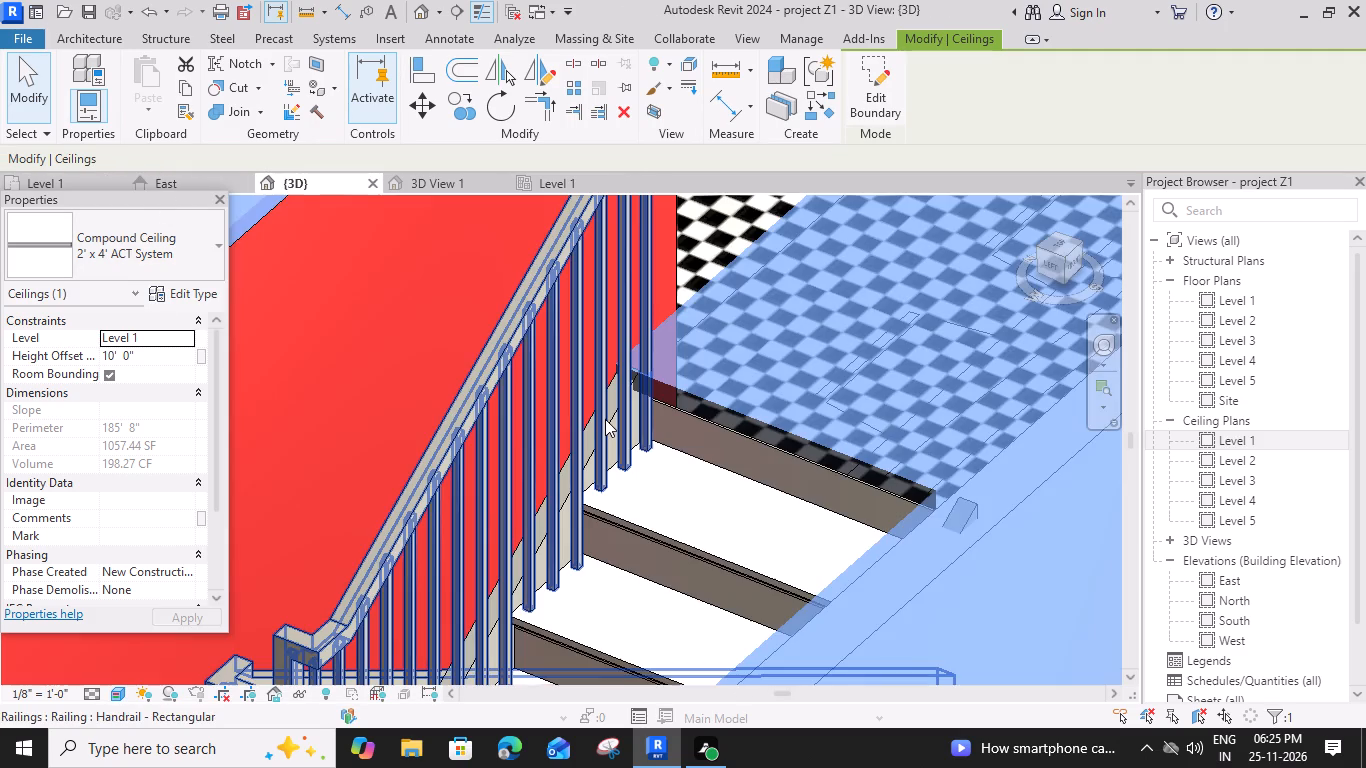
{"action": "scroll", "coordinate": [605, 419], "scroll_direction": "down", "scroll_amount": 3}
{"action": "key", "text": "Escape"}
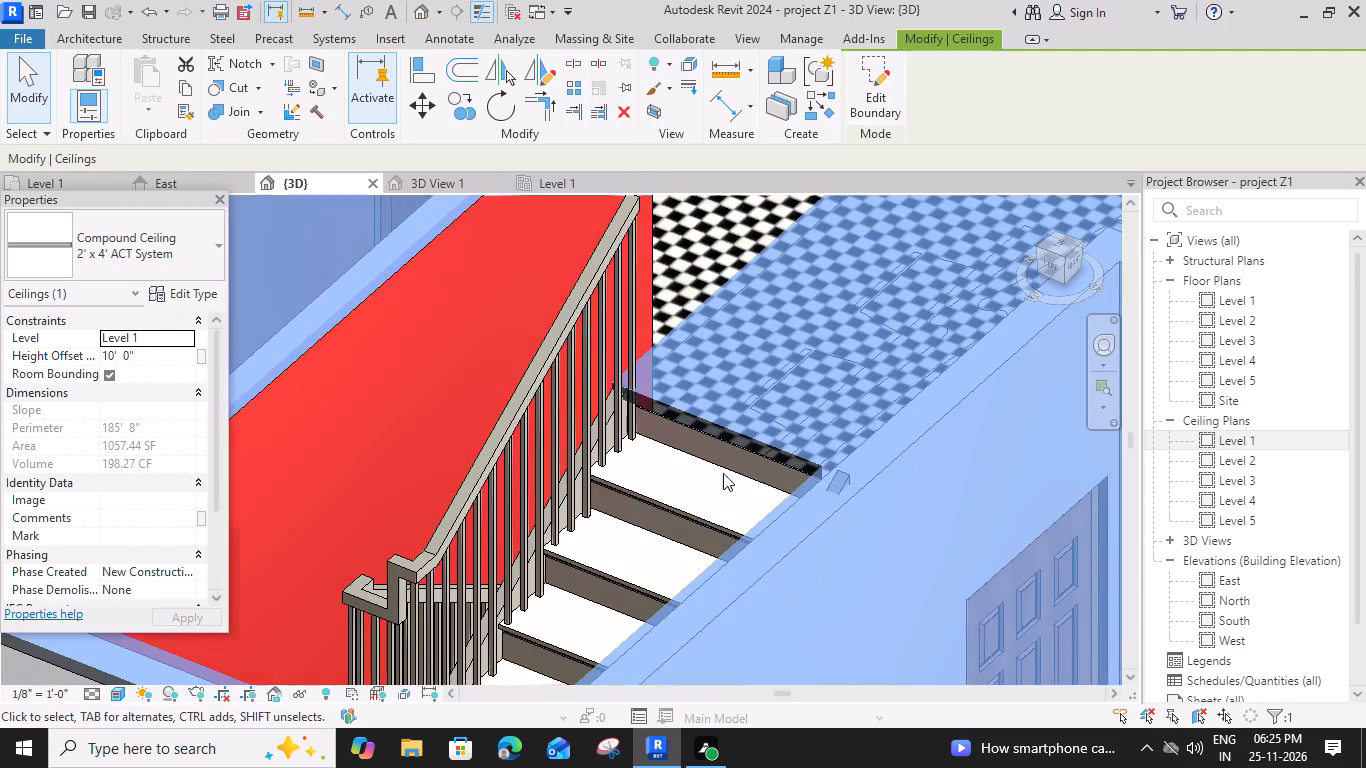
{"action": "scroll", "coordinate": [743, 446], "scroll_direction": "up", "scroll_amount": 9}
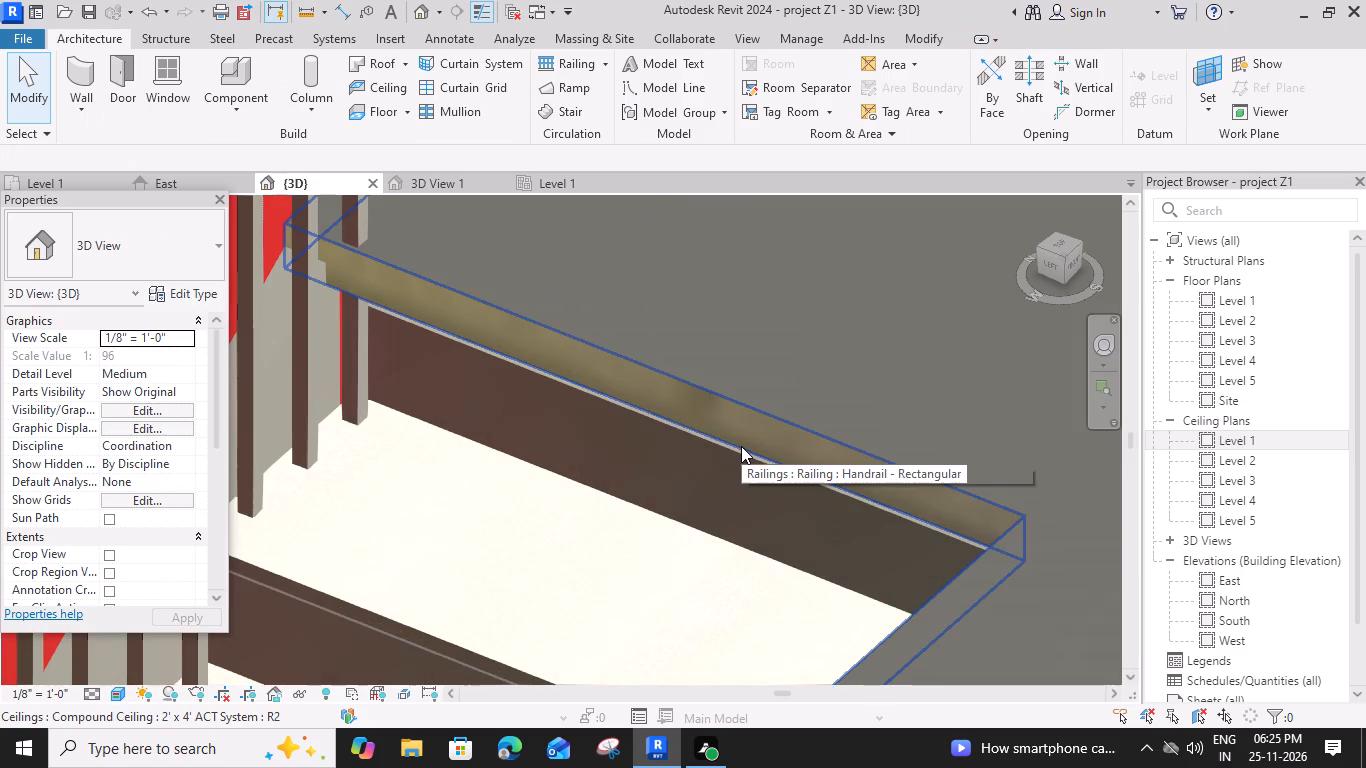
{"action": "scroll", "coordinate": [630, 417], "scroll_direction": "down", "scroll_amount": 9}
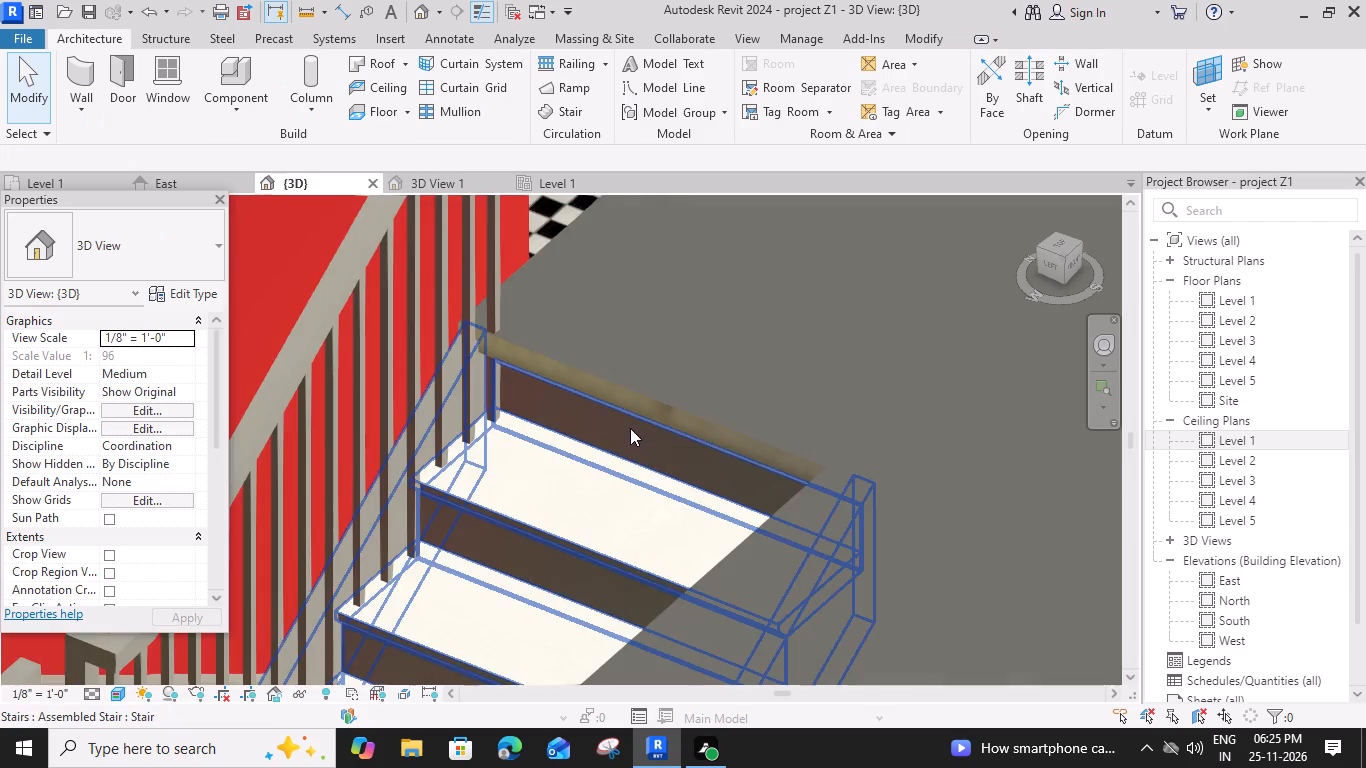
Examine the whole ceiling, its stair opening and the front and side walls in 3D from several angles.
{"action": "middle_click_drag", "start_coordinate": [652, 490], "coordinate": [521, 557], "text": "shift"}
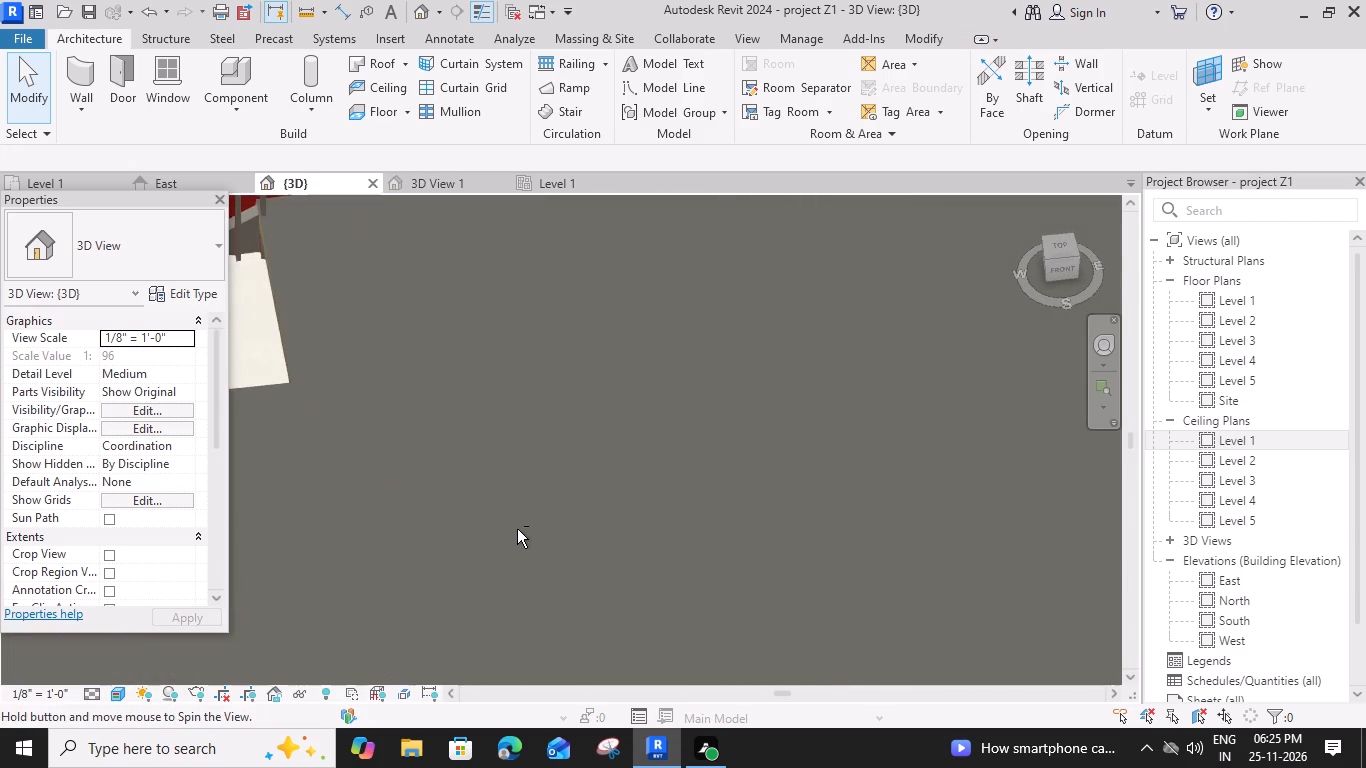
{"action": "scroll", "coordinate": [517, 529], "scroll_direction": "down", "scroll_amount": 9}
{"action": "middle_click_drag", "start_coordinate": [517, 566], "coordinate": [425, 574], "text": "shift"}
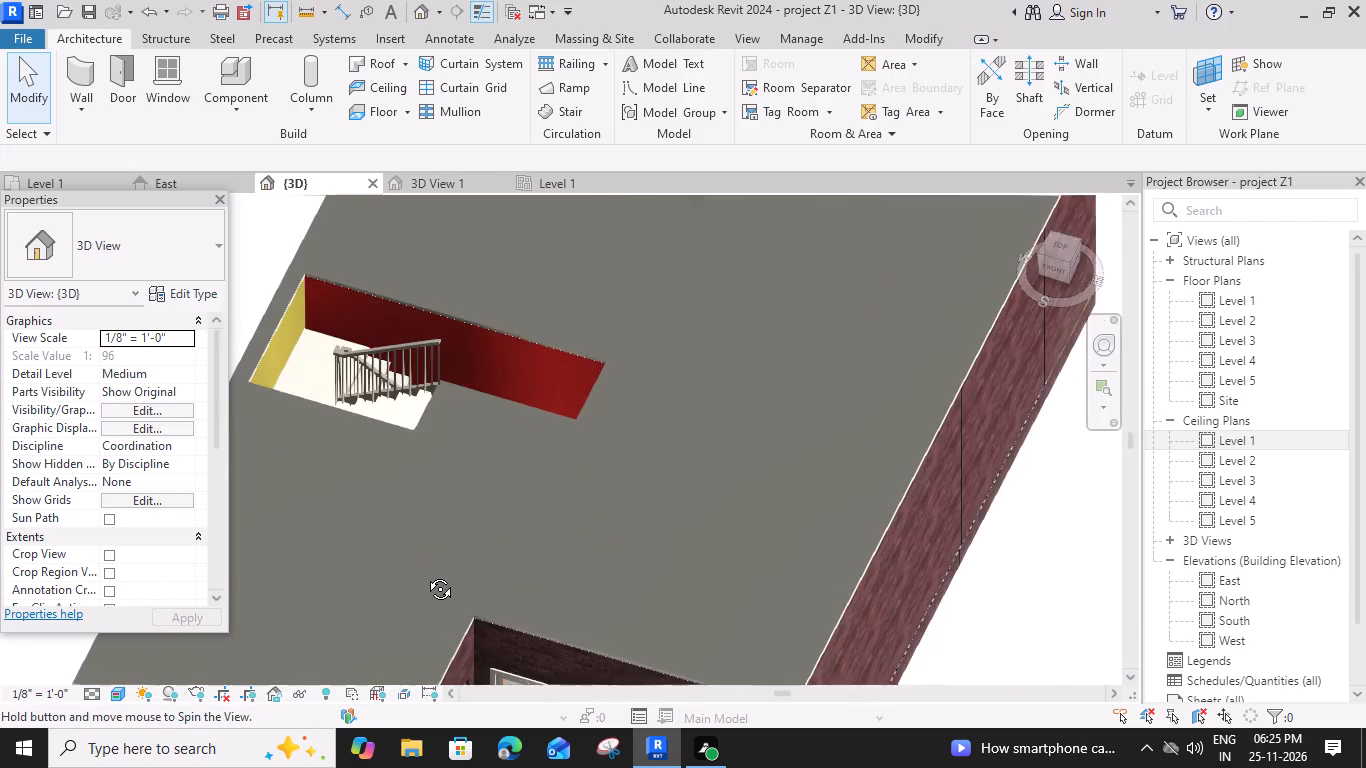
{"action": "middle_click_drag", "start_coordinate": [425, 574], "coordinate": [415, 568], "text": "shift"}
{"action": "scroll", "coordinate": [417, 555], "scroll_direction": "down", "scroll_amount": 4}
{"action": "middle_click_drag", "start_coordinate": [479, 599], "coordinate": [502, 487], "text": "shift"}
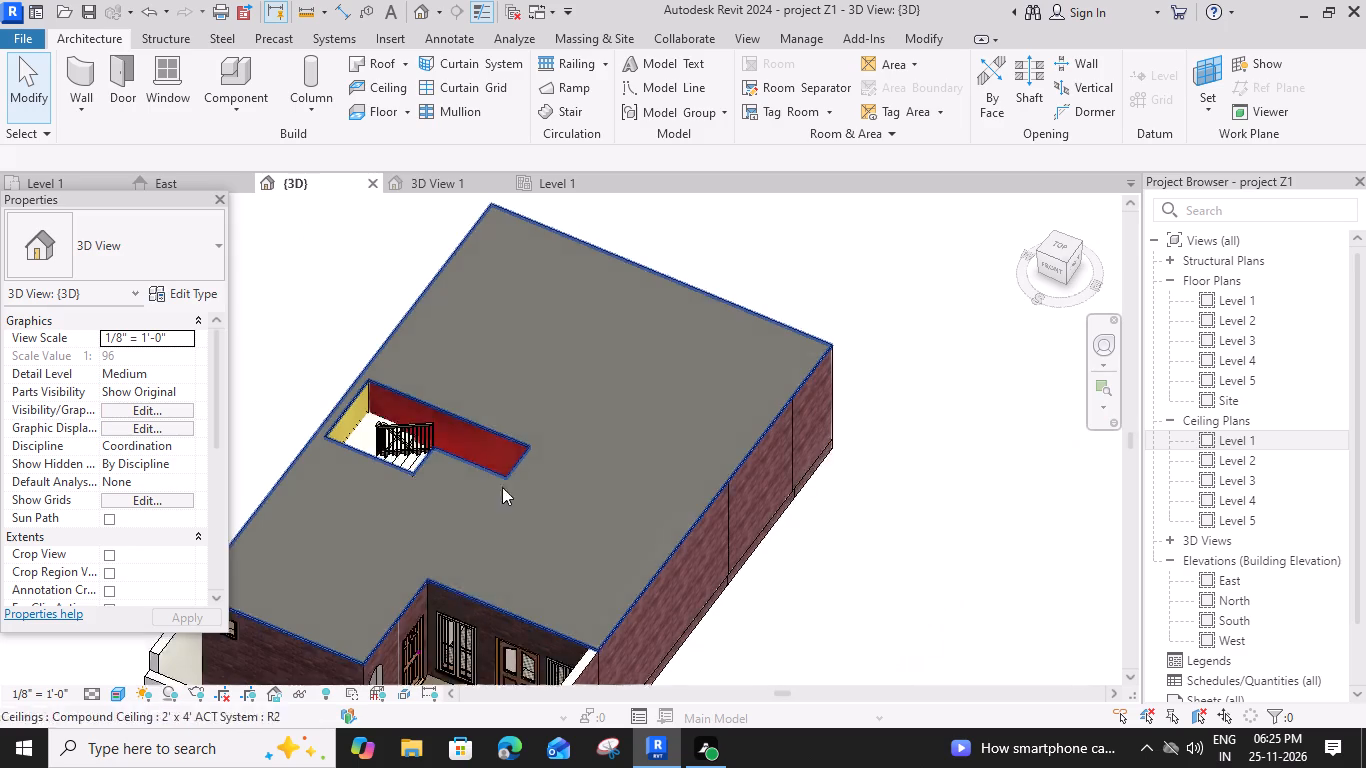
{"action": "middle_click_drag", "start_coordinate": [502, 487], "coordinate": [514, 442], "text": "shift"}
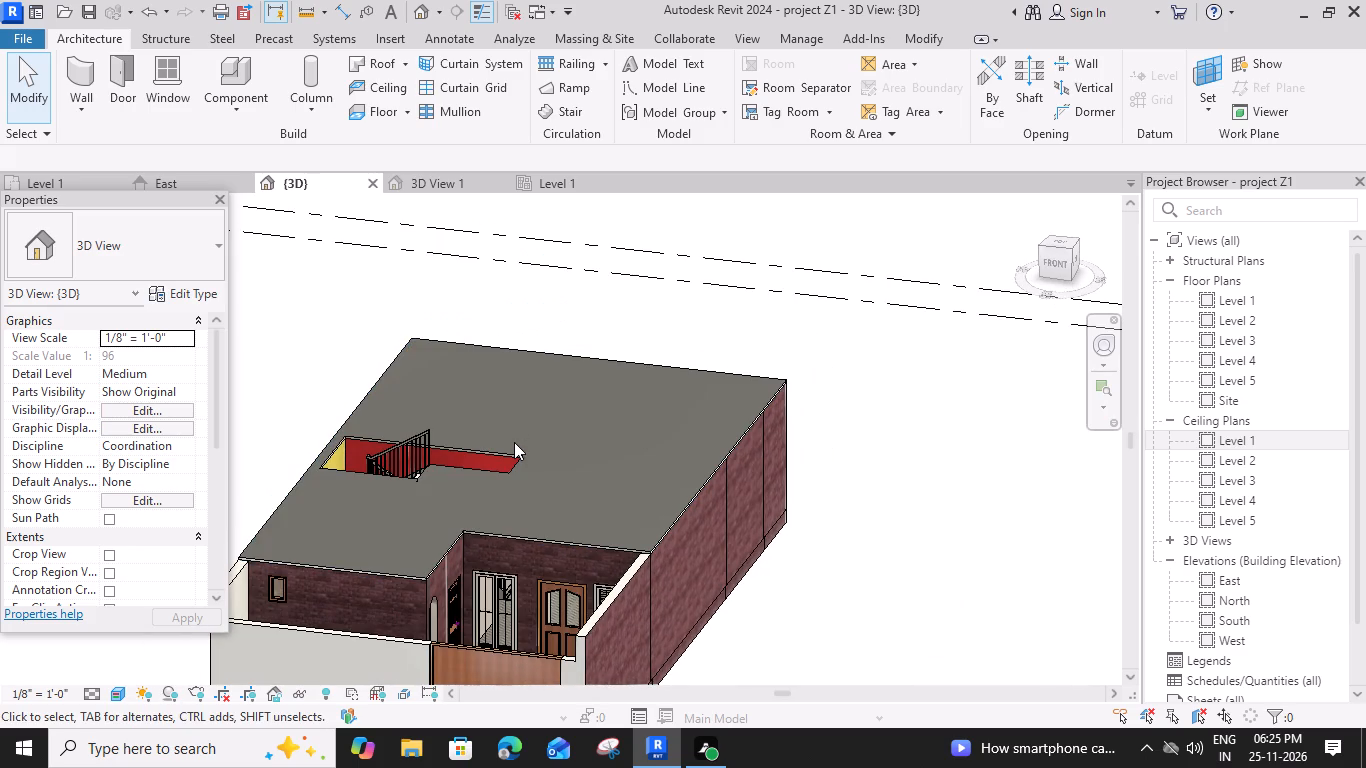
{"action": "scroll", "coordinate": [564, 515], "scroll_direction": "down", "scroll_amount": 1}
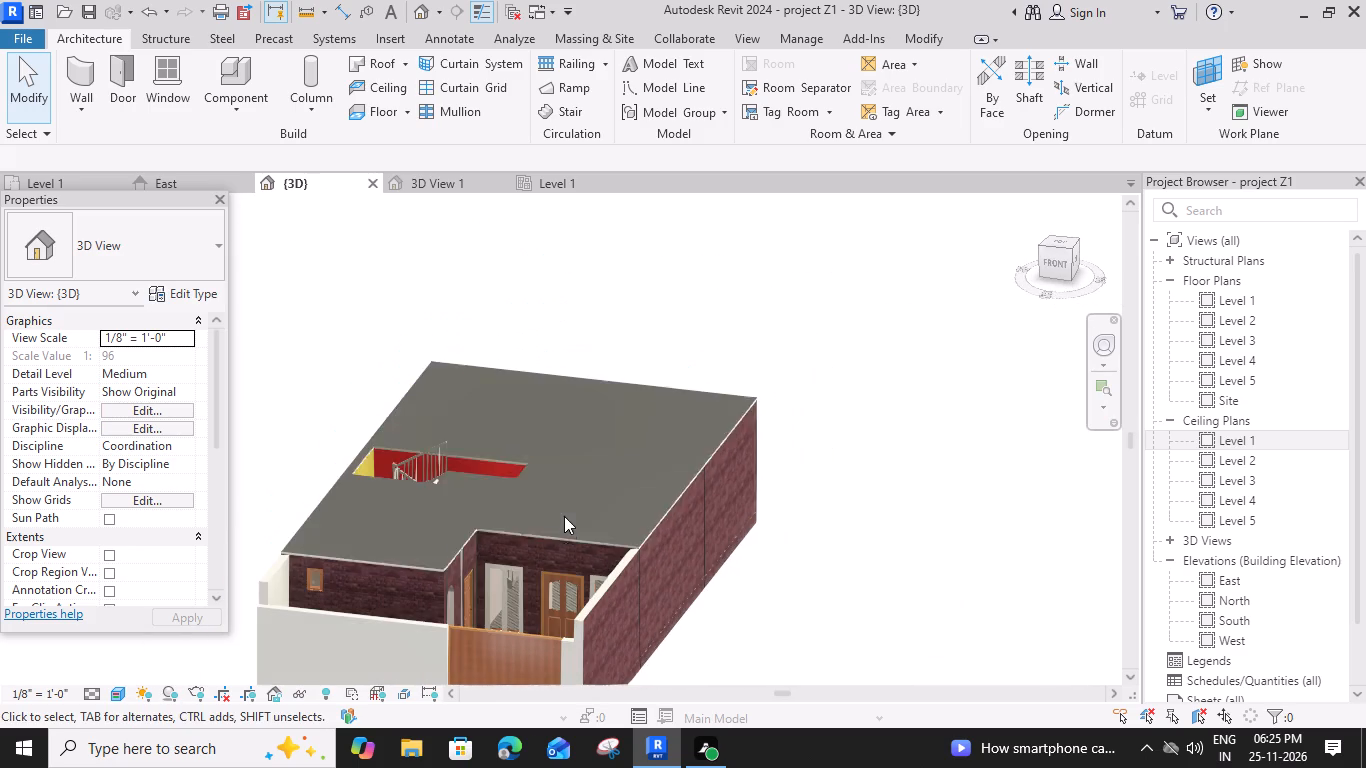
{"action": "middle_click_drag", "start_coordinate": [565, 531], "coordinate": [542, 525], "text": "shift"}
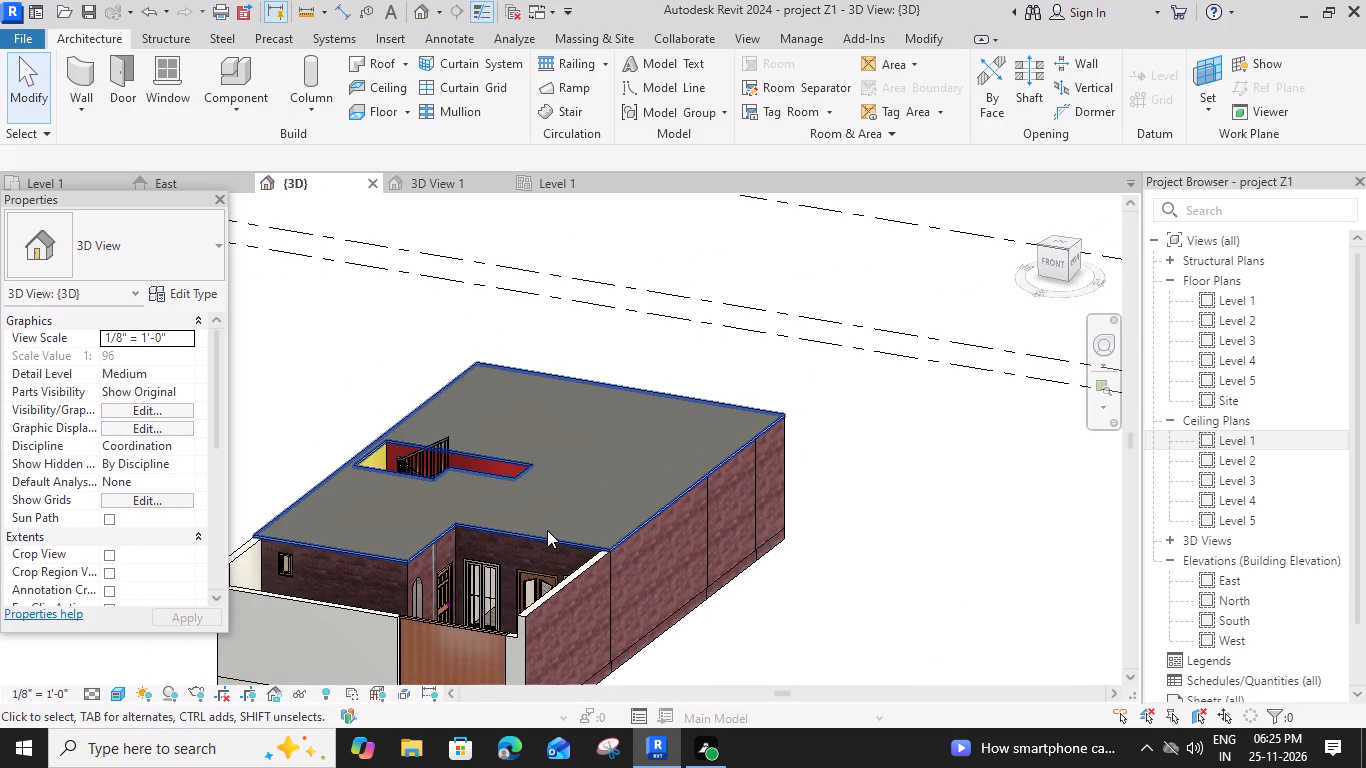
{"action": "scroll", "coordinate": [547, 530], "scroll_direction": "down", "scroll_amount": 1}
{"action": "middle_click_drag", "start_coordinate": [545, 552], "coordinate": [683, 439]}
{"action": "middle_click_drag", "start_coordinate": [676, 473], "coordinate": [669, 459], "text": "shift"}
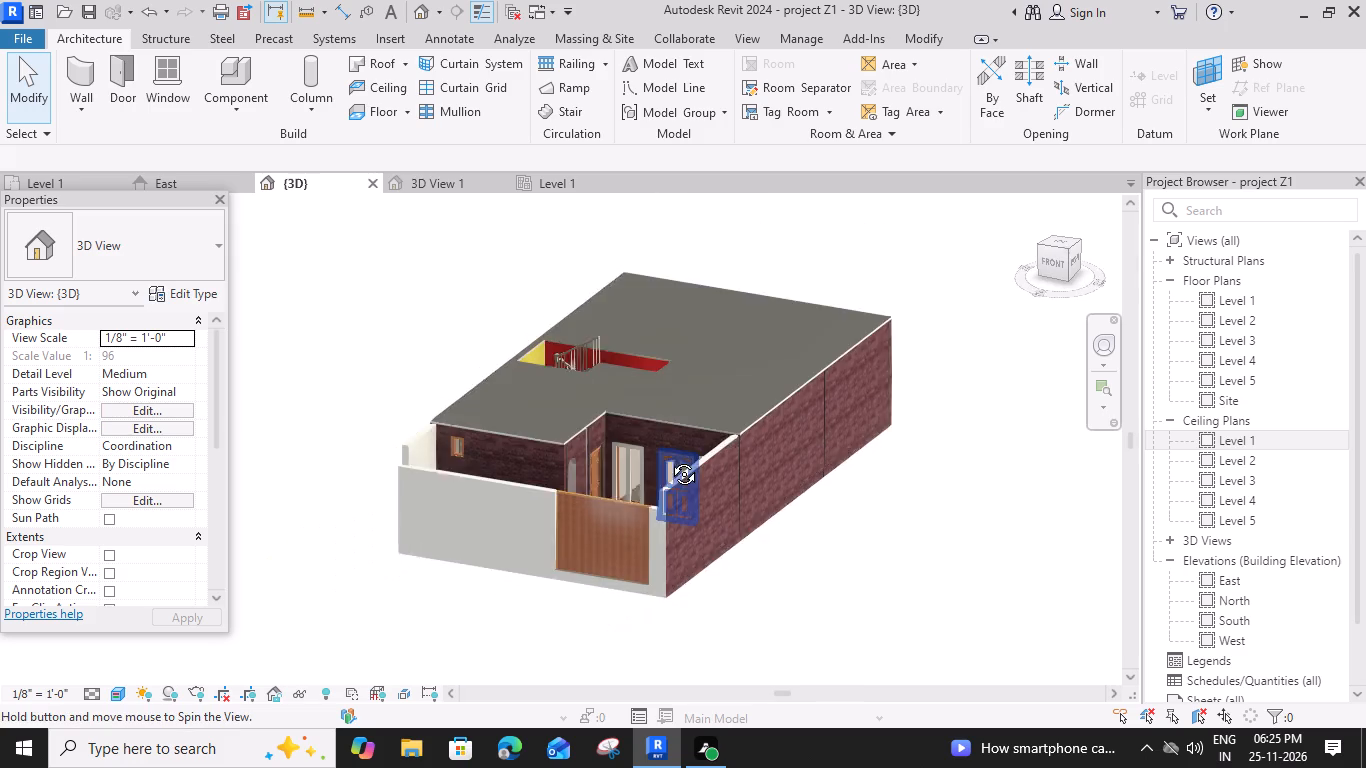
{"action": "middle_click_drag", "start_coordinate": [669, 459], "coordinate": [675, 445], "text": "shift"}
{"action": "scroll", "coordinate": [755, 394], "scroll_direction": "up", "scroll_amount": 5}
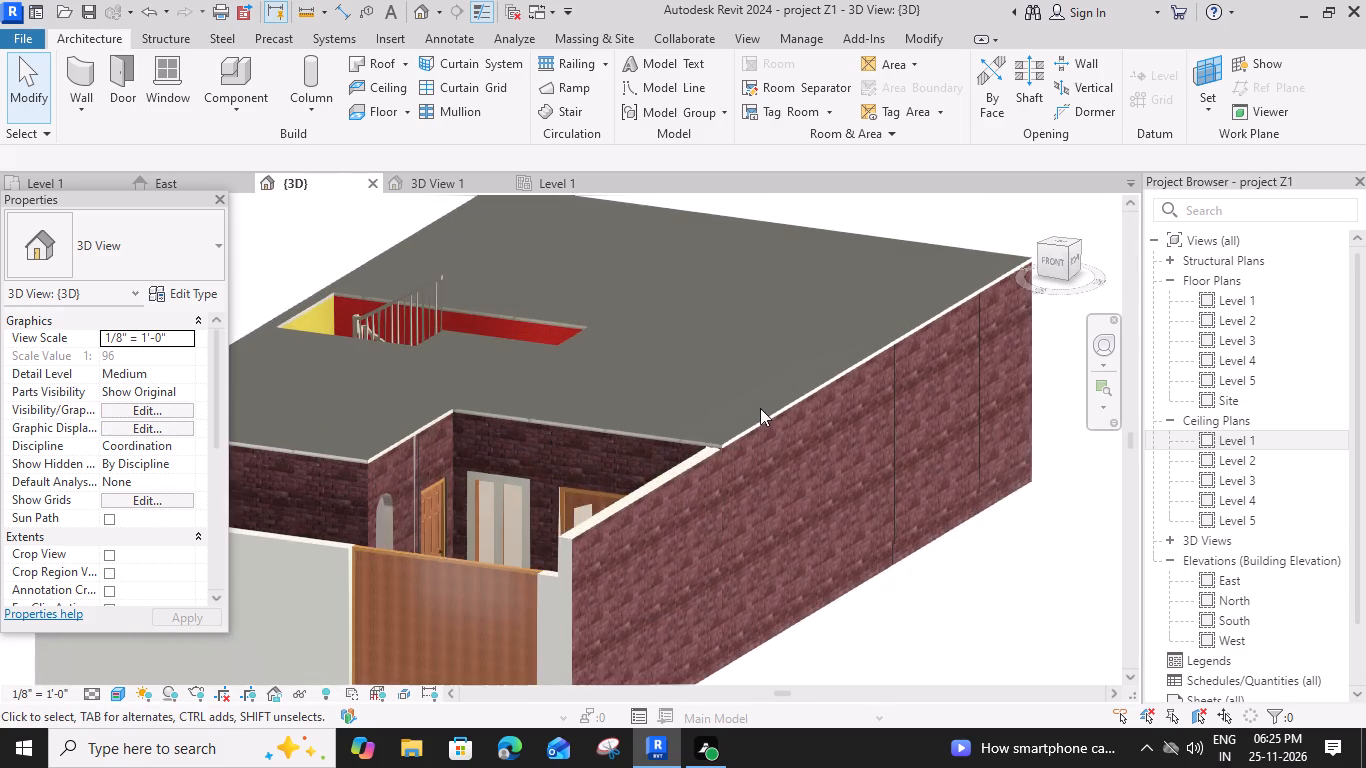
{"action": "scroll", "coordinate": [727, 422], "scroll_direction": "down", "scroll_amount": 2}
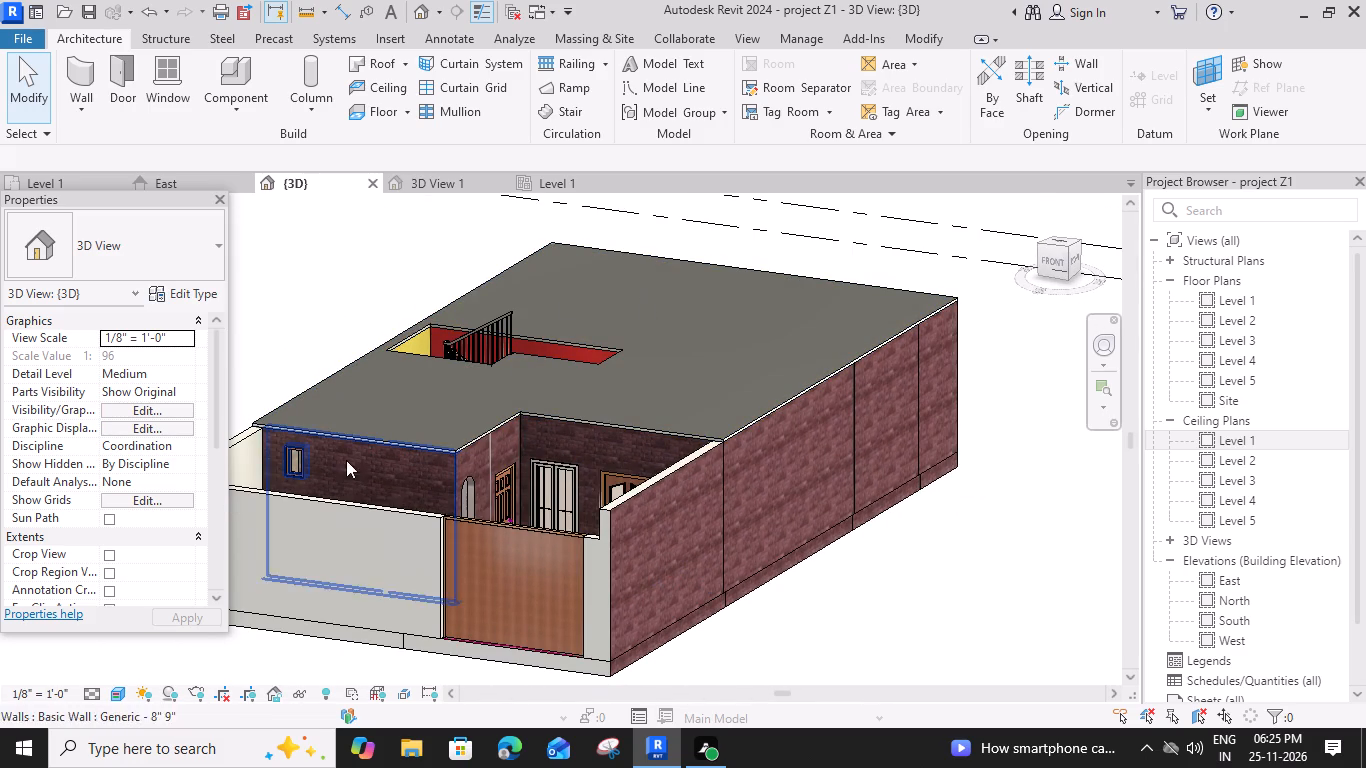
Start a railing path in the Level 1 floor plan with a line along the utility's north wall centreline, from corner to corner.
{"action": "left_click", "coordinate": [78, 181]}
{"action": "scroll", "coordinate": [748, 552], "scroll_direction": "down", "scroll_amount": 7}
{"action": "middle_click_drag", "start_coordinate": [877, 574], "coordinate": [607, 503]}
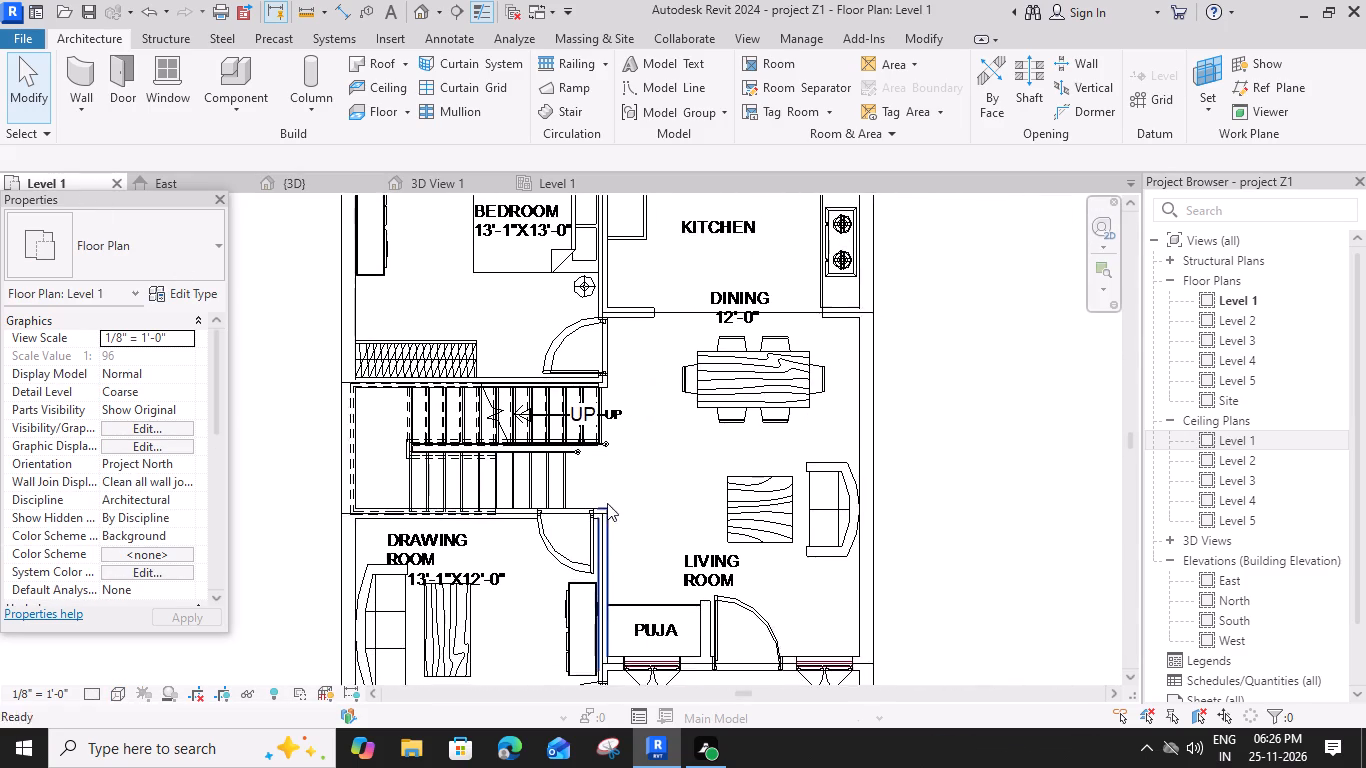
{"action": "scroll", "coordinate": [613, 518], "scroll_direction": "down", "scroll_amount": 4}
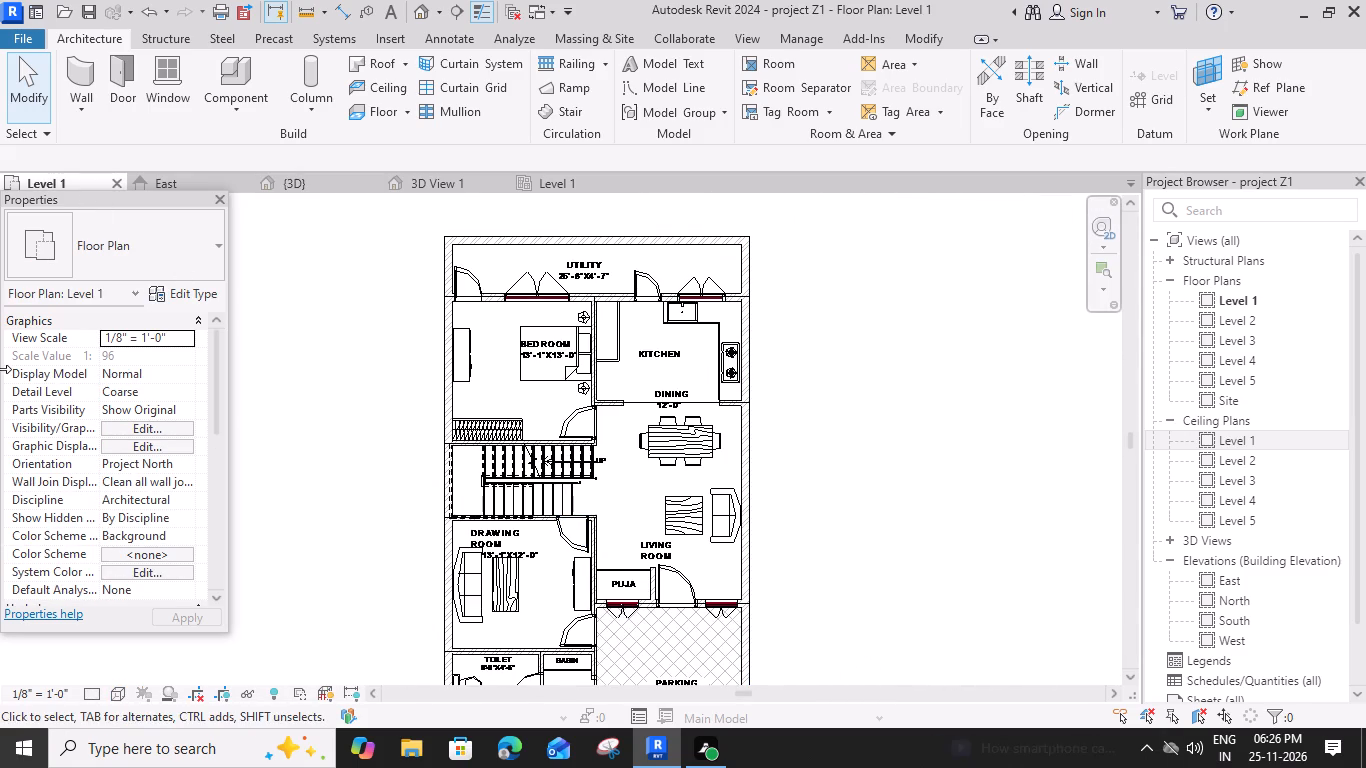
{"action": "left_click", "coordinate": [565, 64]}
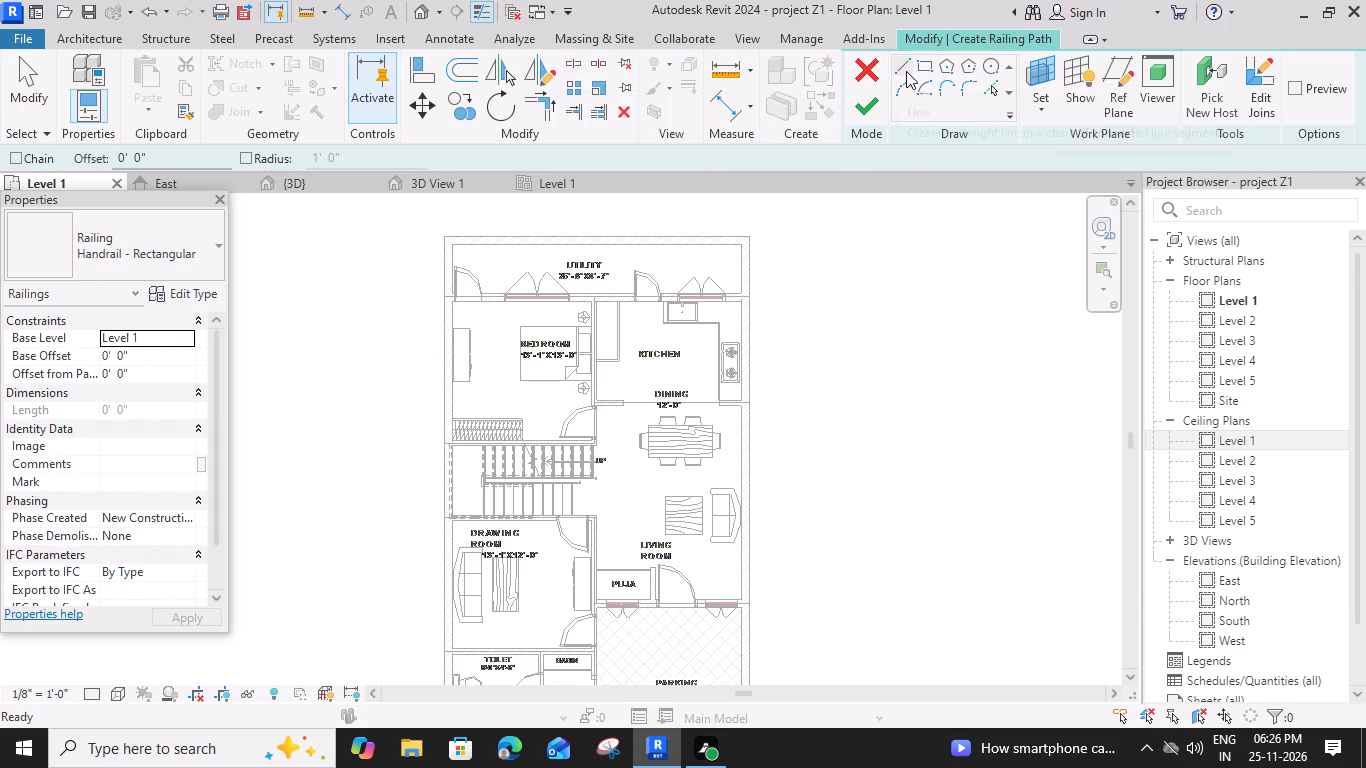
{"action": "left_click", "coordinate": [904, 67]}
{"action": "scroll", "coordinate": [453, 241], "scroll_direction": "up", "scroll_amount": 9}
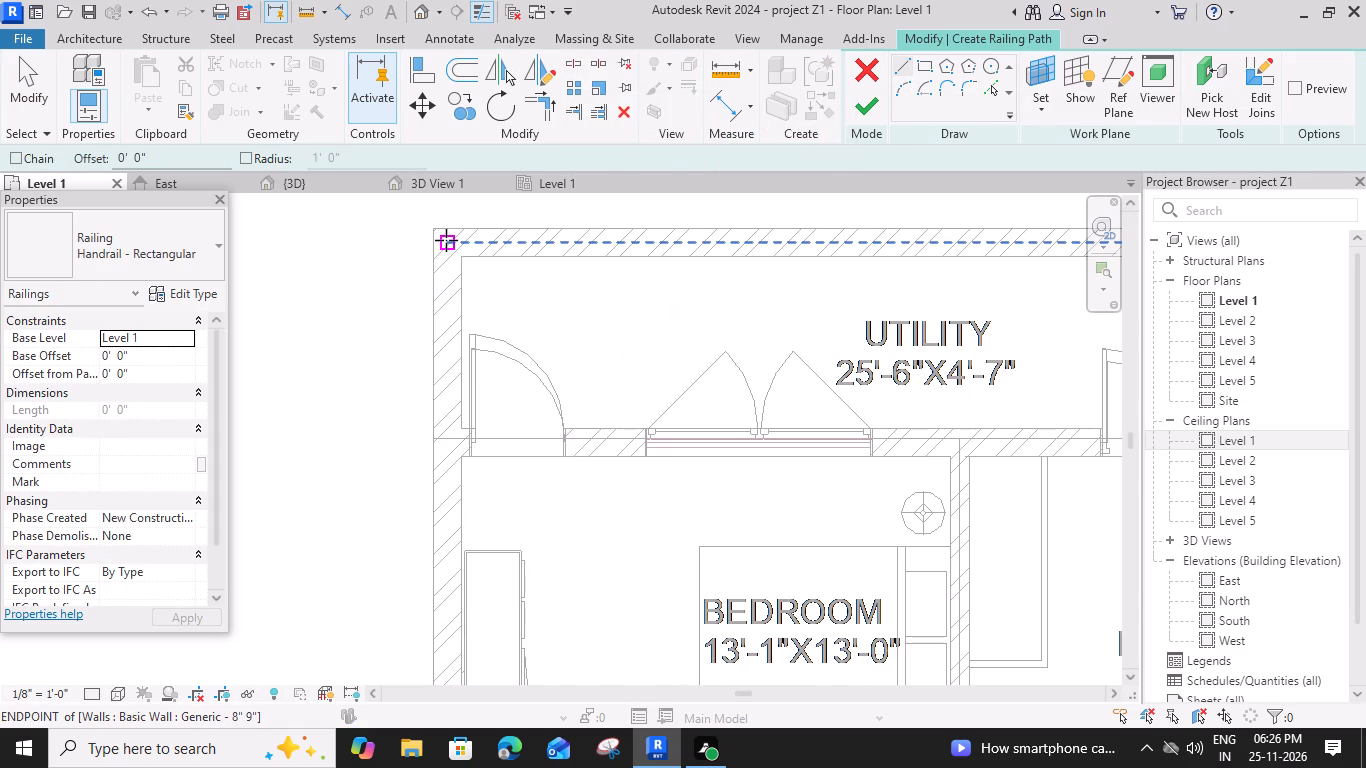
{"action": "left_click", "coordinate": [446, 243]}
{"action": "middle_click_drag", "start_coordinate": [906, 243], "coordinate": [709, 234]}
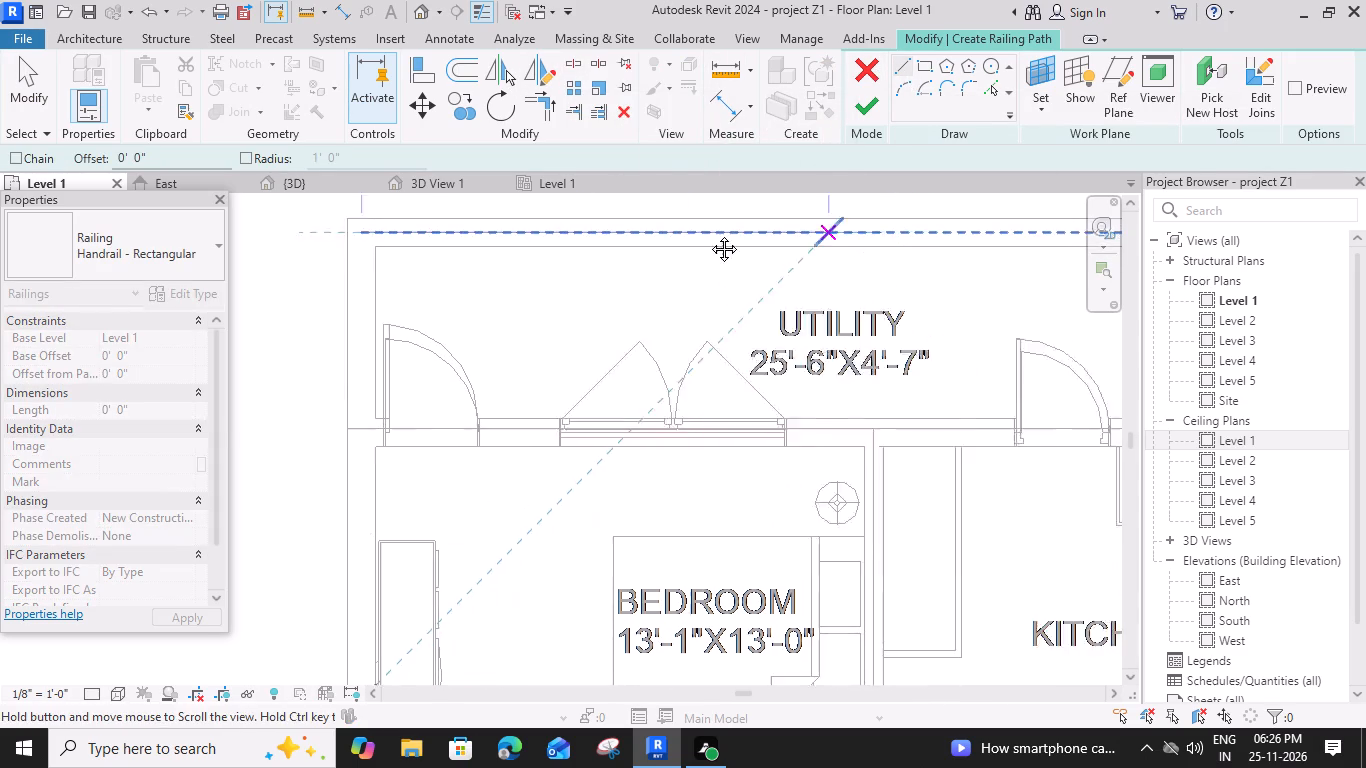
{"action": "middle_click_drag", "start_coordinate": [709, 234], "coordinate": [542, 238]}
{"action": "middle_click_drag", "start_coordinate": [942, 240], "coordinate": [551, 240]}
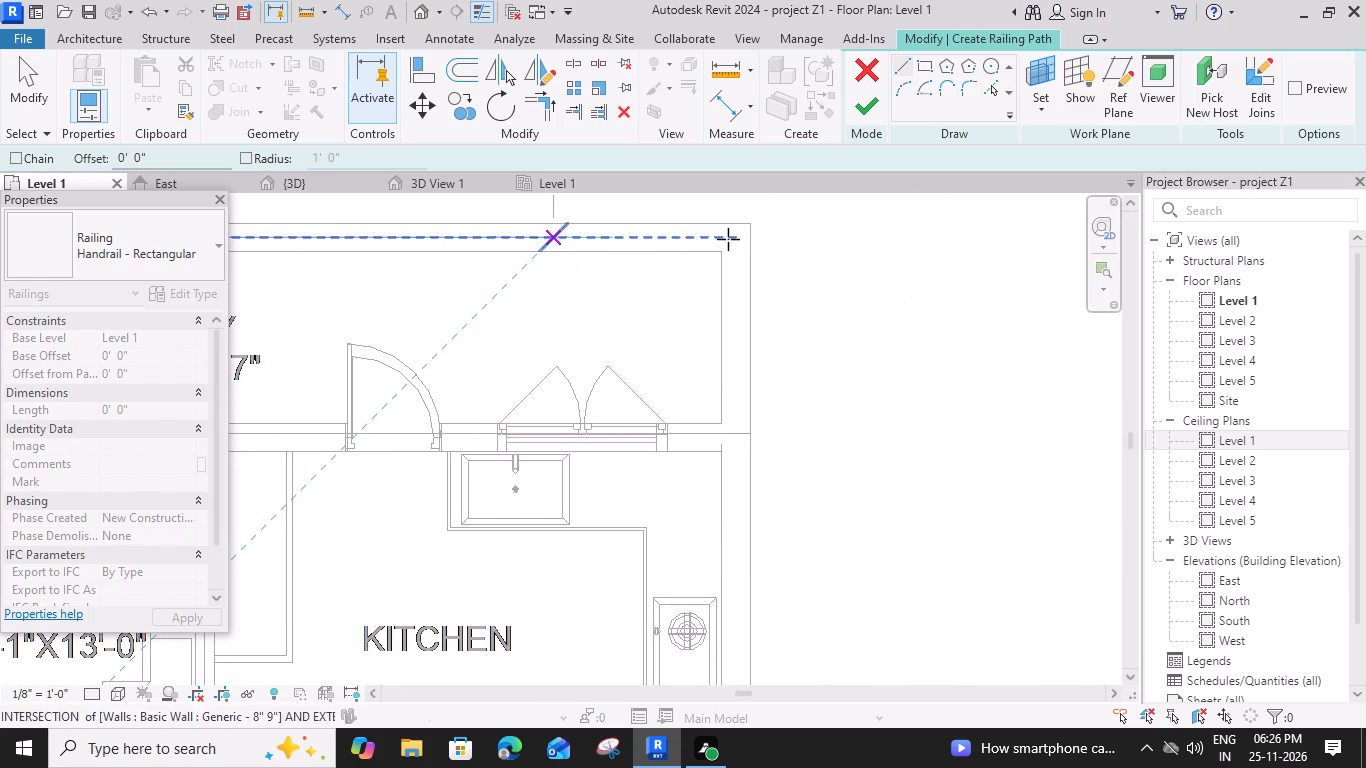
{"action": "left_click", "coordinate": [737, 238]}
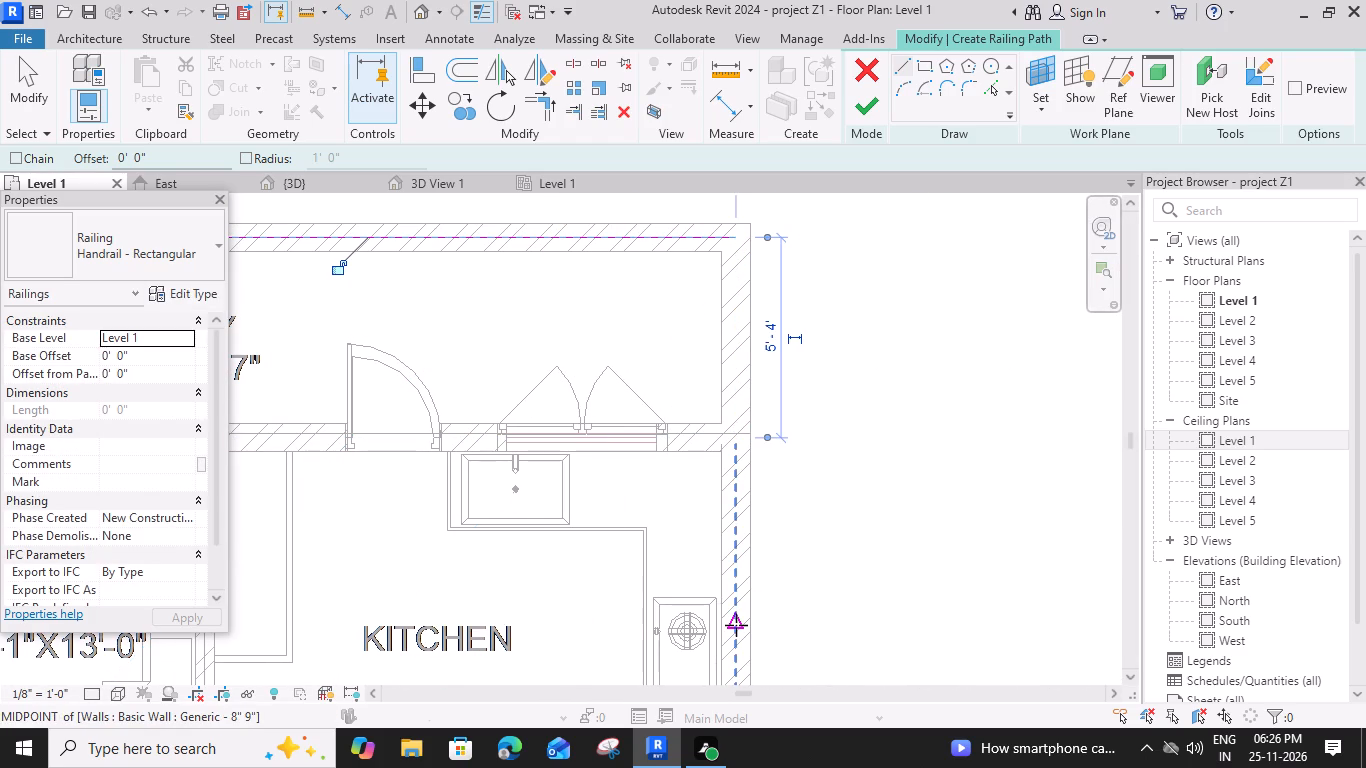
Draw a railing path line about 14'-1 1/2" long along the living room and puja front wall, from the east wall to the drawing room wall.
{"action": "middle_click_drag", "start_coordinate": [734, 623], "coordinate": [728, 114]}
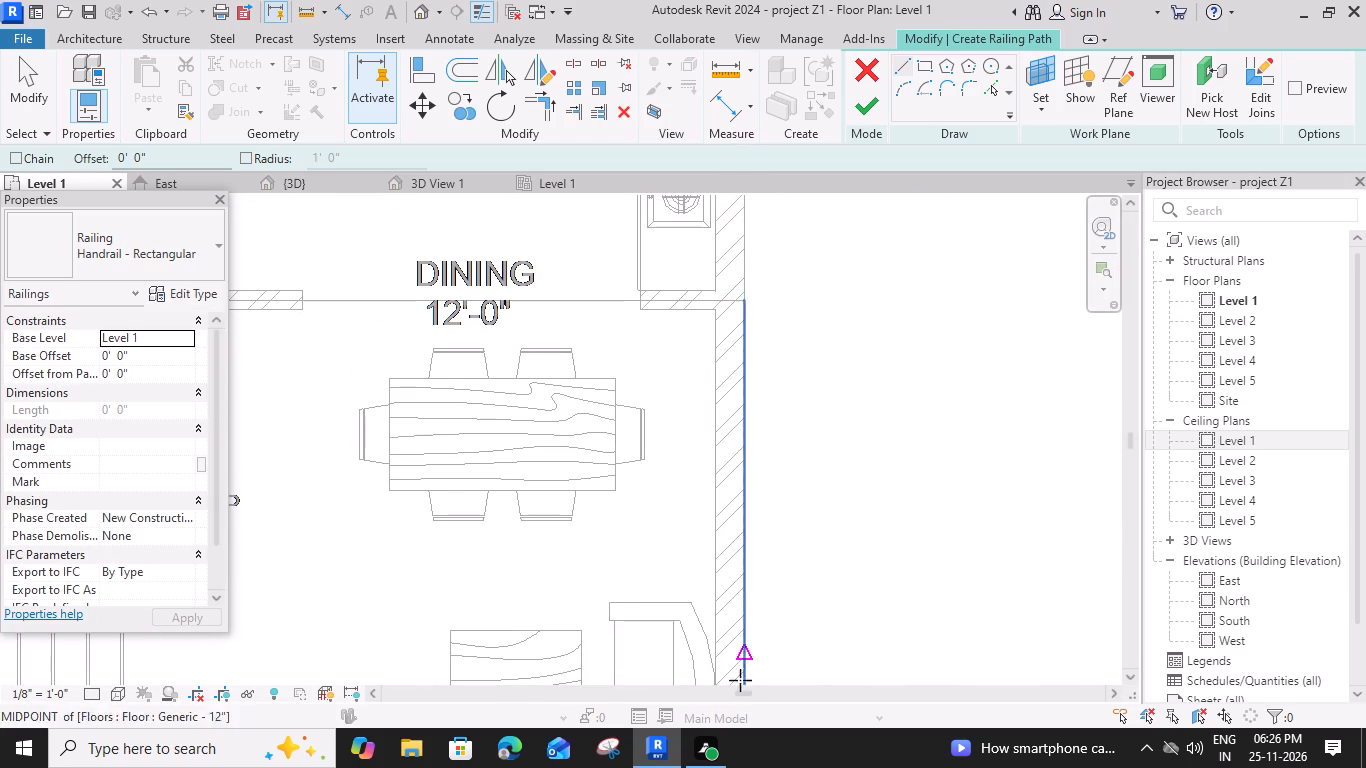
{"action": "middle_click_drag", "start_coordinate": [730, 643], "coordinate": [718, 138]}
{"action": "scroll", "coordinate": [722, 547], "scroll_direction": "down", "scroll_amount": 4}
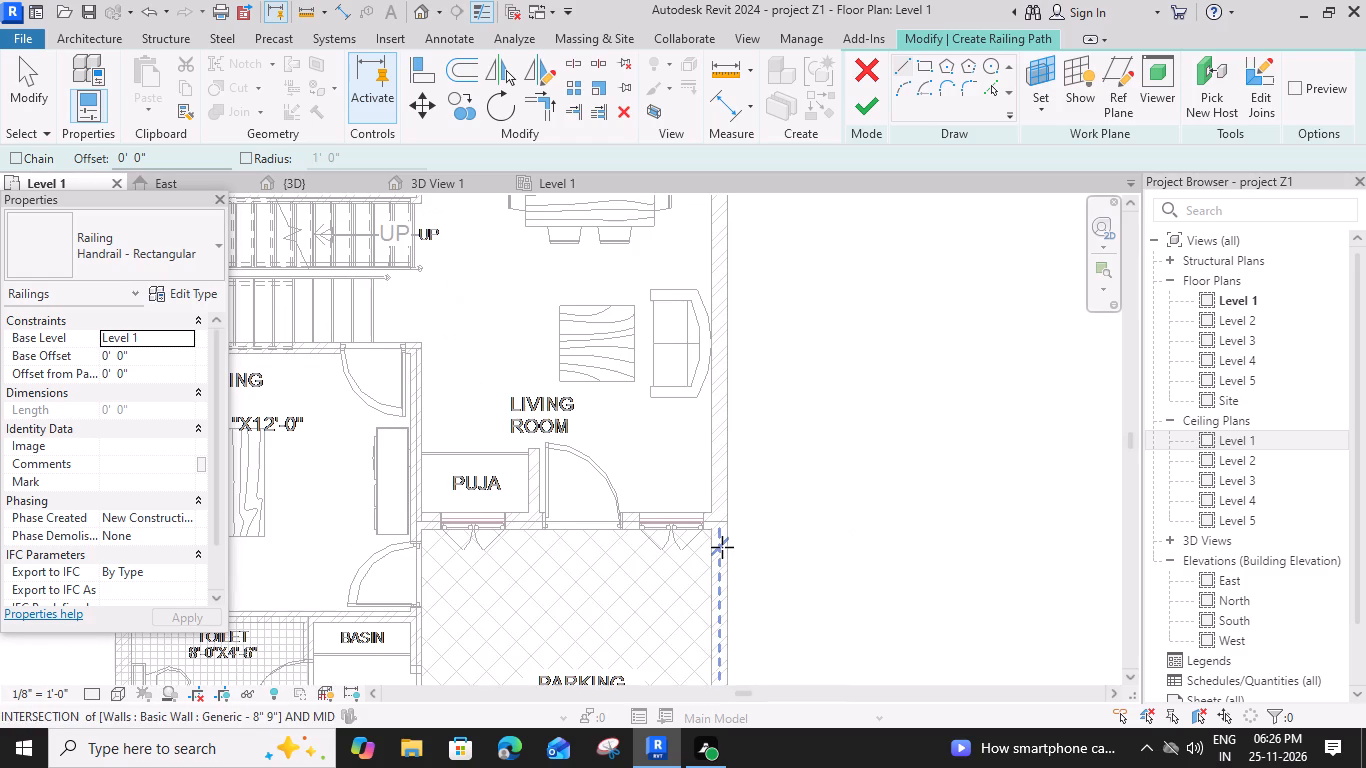
{"action": "scroll", "coordinate": [716, 521], "scroll_direction": "up", "scroll_amount": 4}
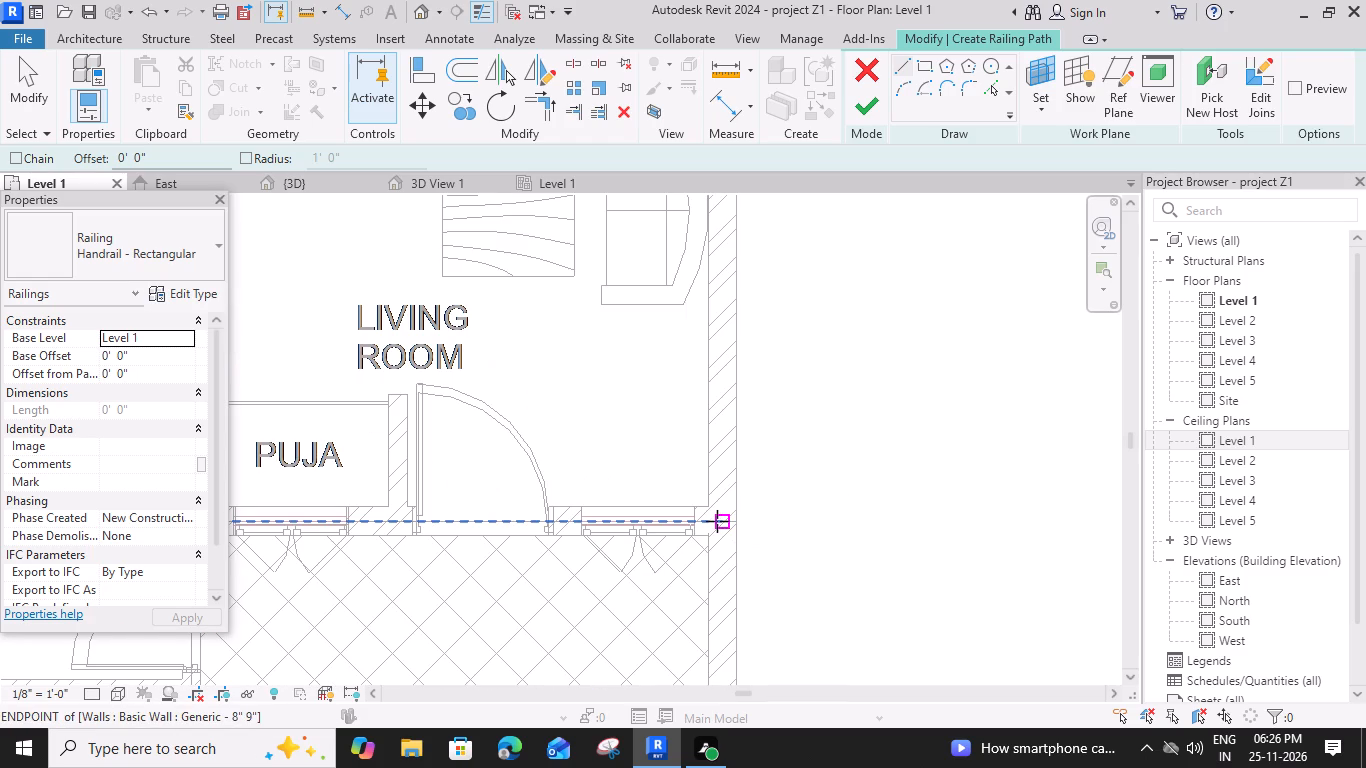
{"action": "left_click", "coordinate": [717, 521]}
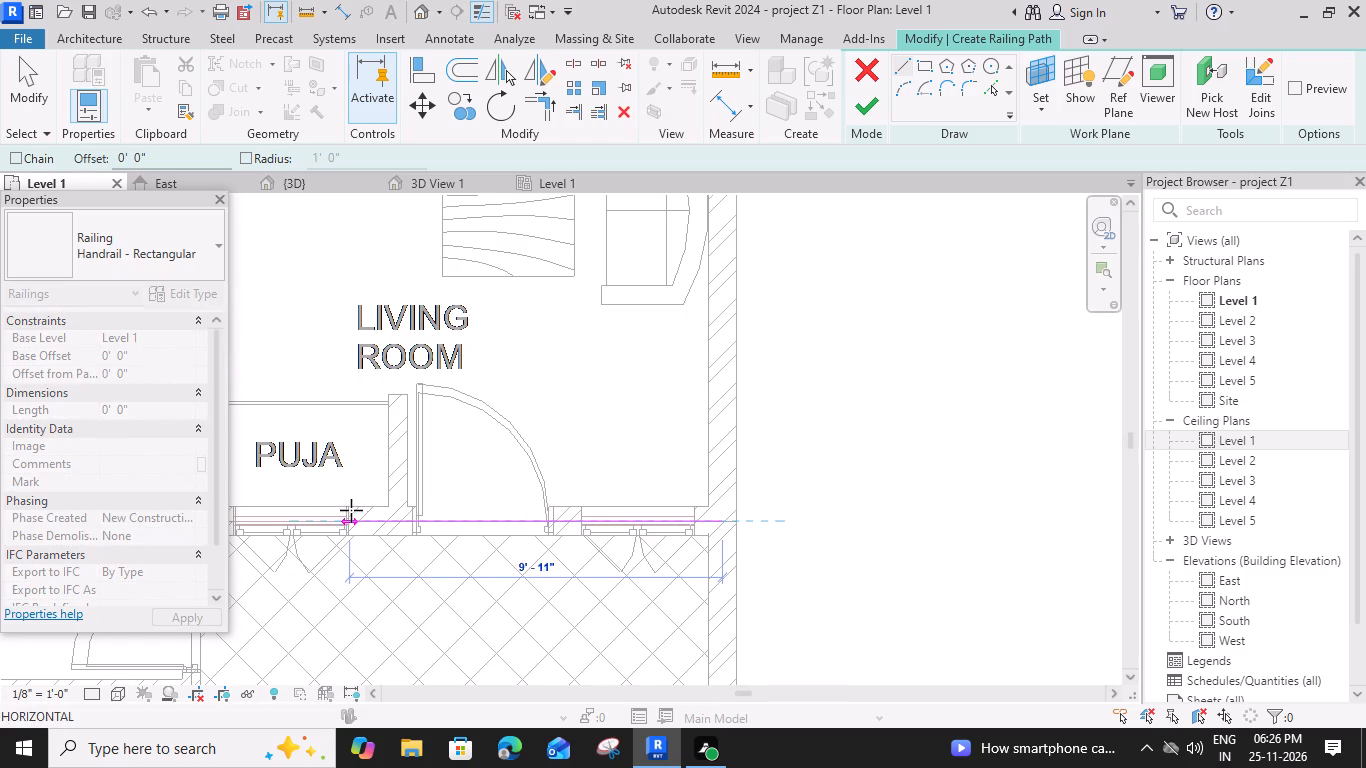
{"action": "middle_click_drag", "start_coordinate": [342, 525], "coordinate": [743, 496]}
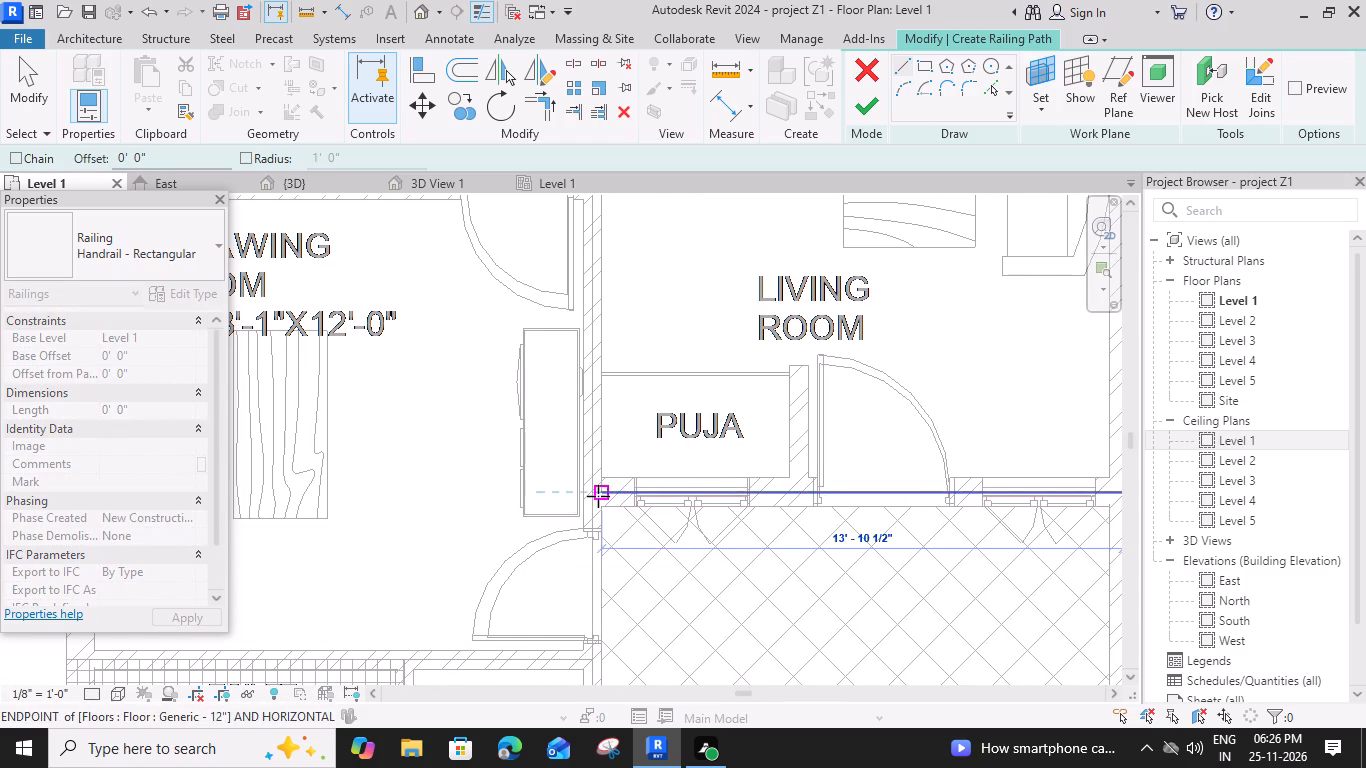
{"action": "scroll", "coordinate": [594, 494], "scroll_direction": "up", "scroll_amount": 3}
{"action": "left_click", "coordinate": [591, 492]}
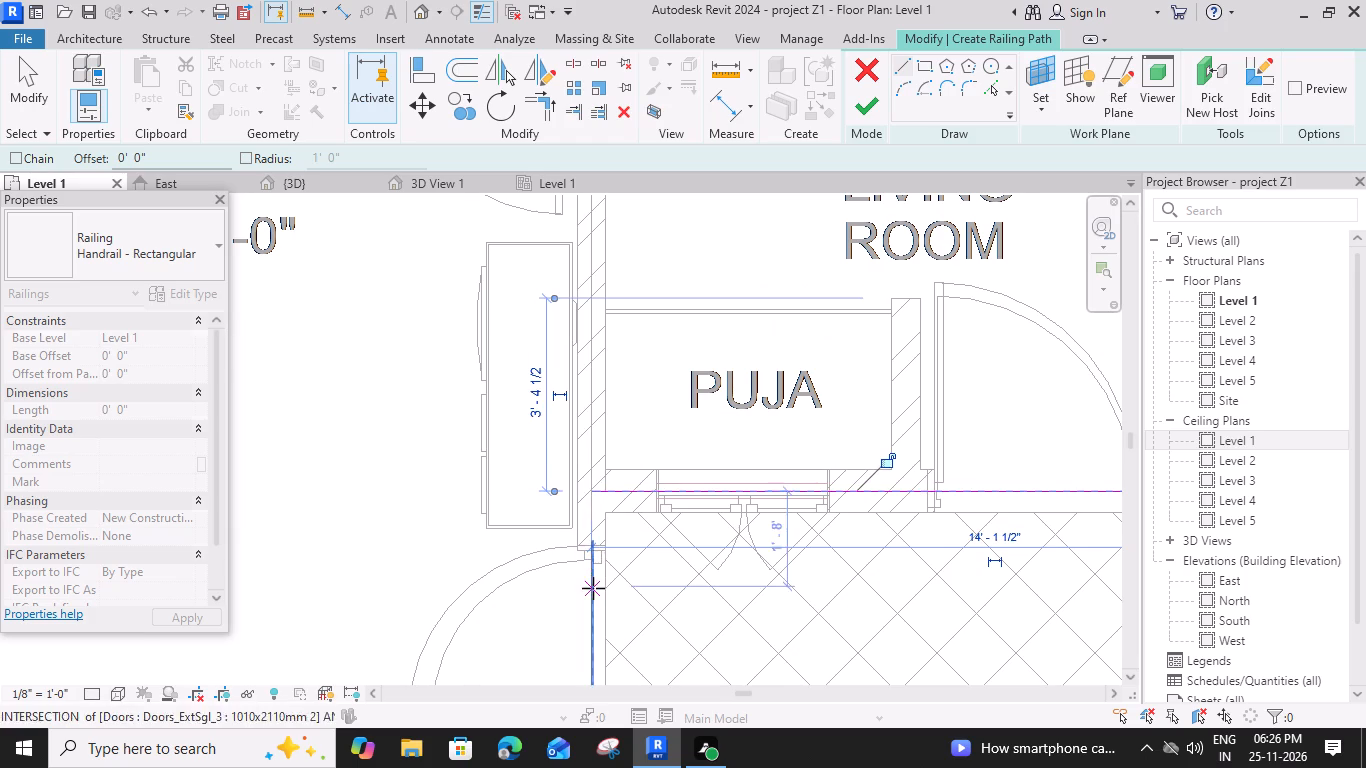
Draw a railing path line about 13'-7 1/2" long along the wall between toilet and garden, ending at the west wall centreline.
{"action": "scroll", "coordinate": [593, 589], "scroll_direction": "down", "scroll_amount": 3}
{"action": "middle_click_drag", "start_coordinate": [590, 656], "coordinate": [614, 256]}
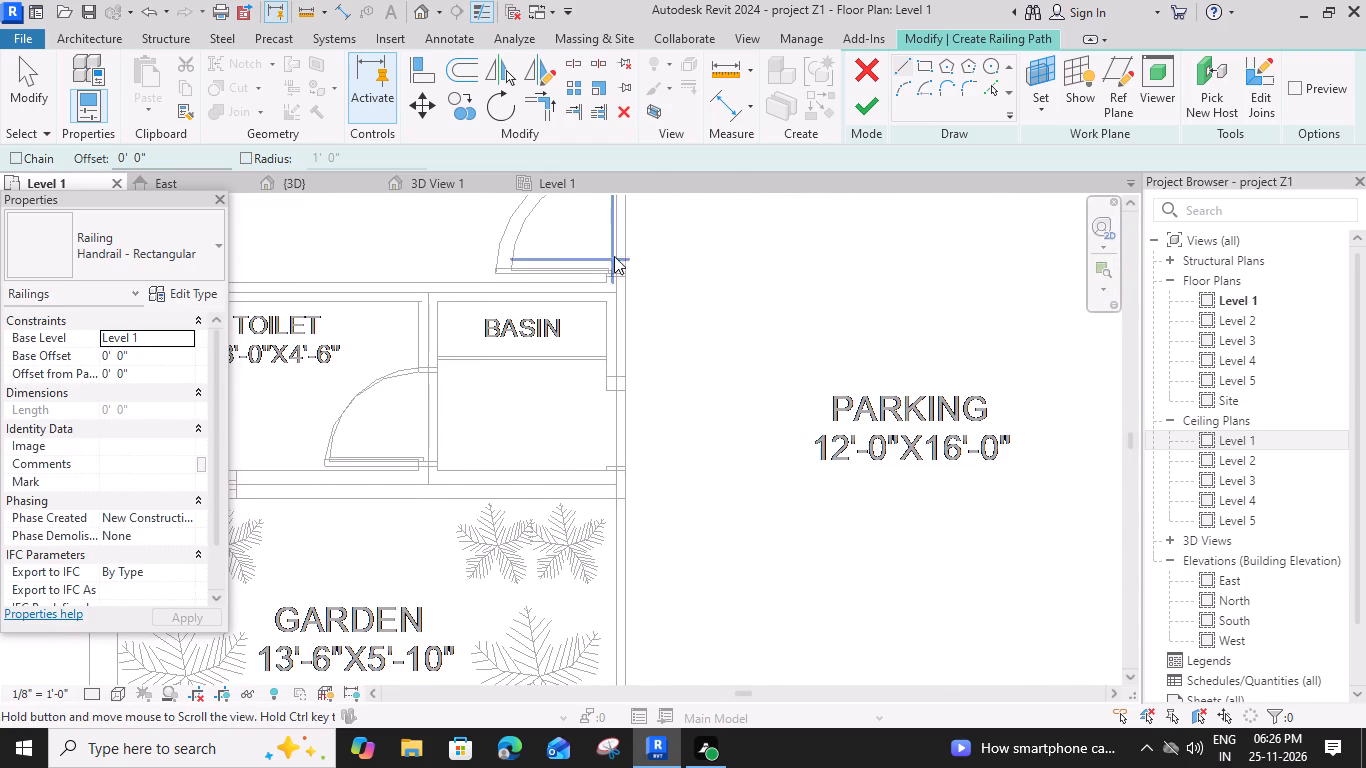
{"action": "left_click", "coordinate": [619, 483]}
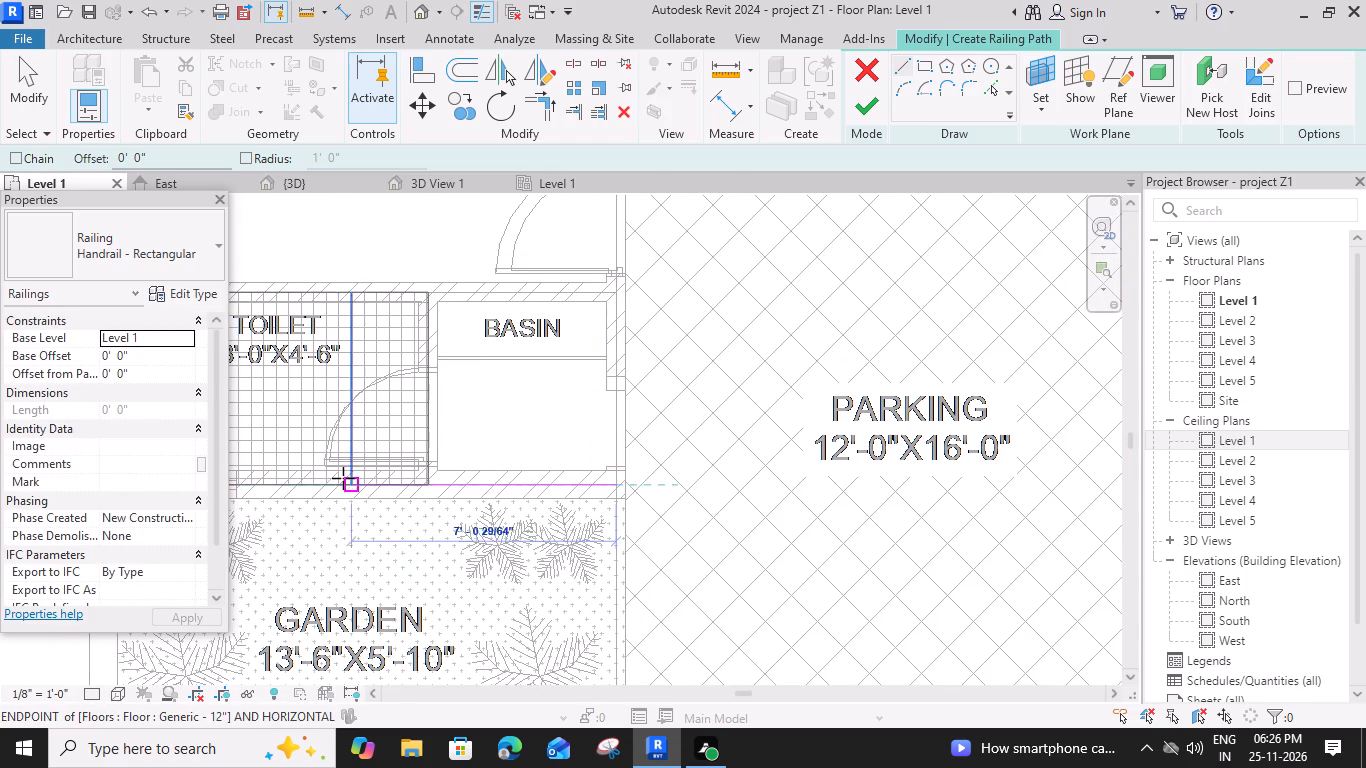
{"action": "middle_click_drag", "start_coordinate": [343, 477], "coordinate": [762, 469]}
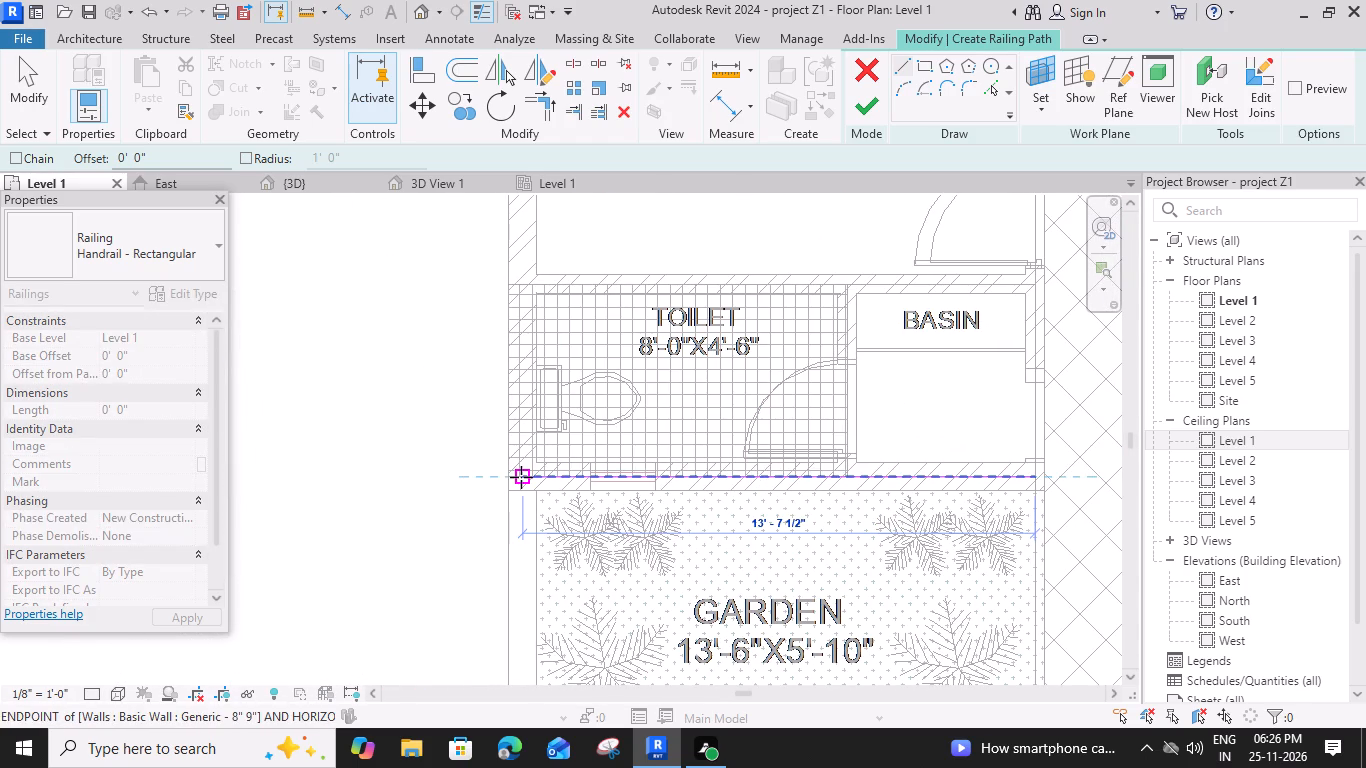
{"action": "left_click", "coordinate": [520, 477]}
Draw the west railing path line along the outer wall centreline, from the utility's northwest corner to the toilet's southwest corner.
{"action": "scroll", "coordinate": [527, 230], "scroll_direction": "down", "scroll_amount": 4}
{"action": "middle_click_drag", "start_coordinate": [527, 224], "coordinate": [527, 371]}
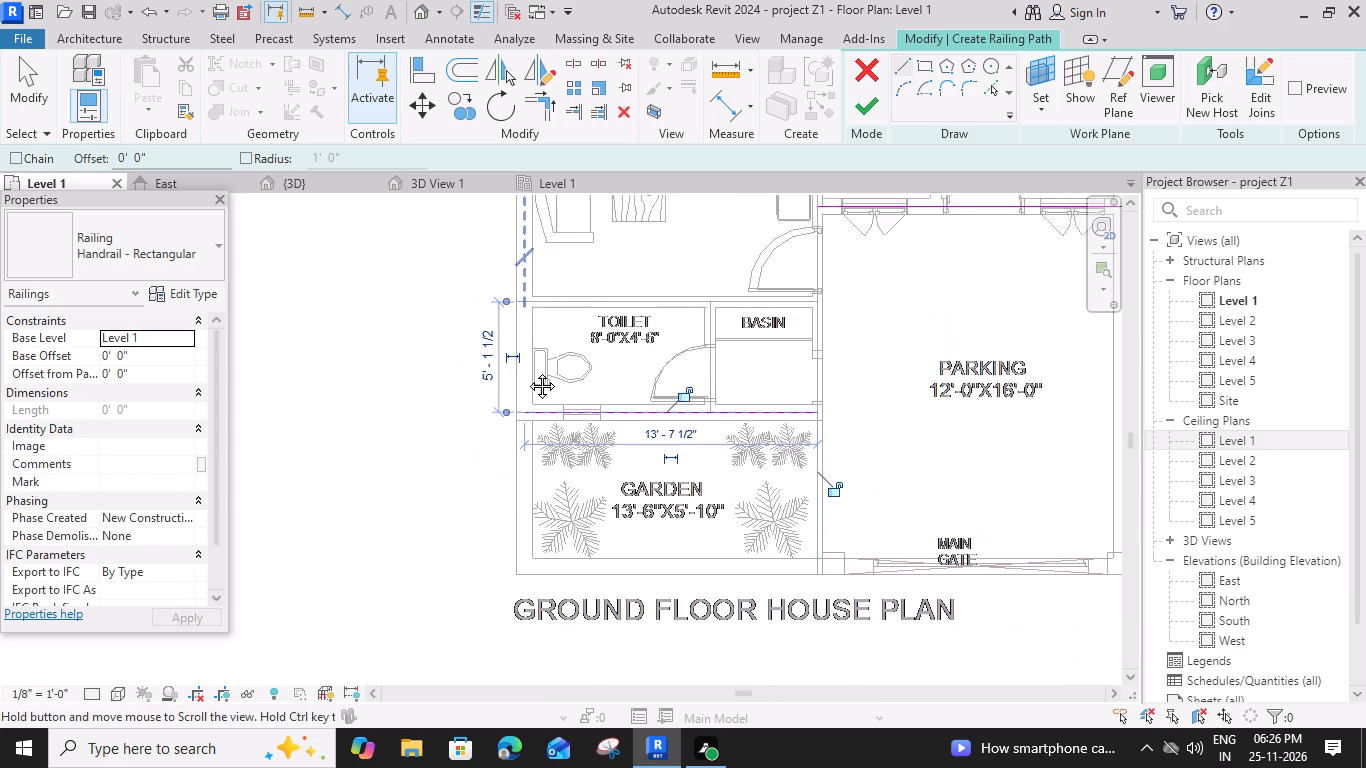
{"action": "middle_click_drag", "start_coordinate": [527, 371], "coordinate": [527, 685]}
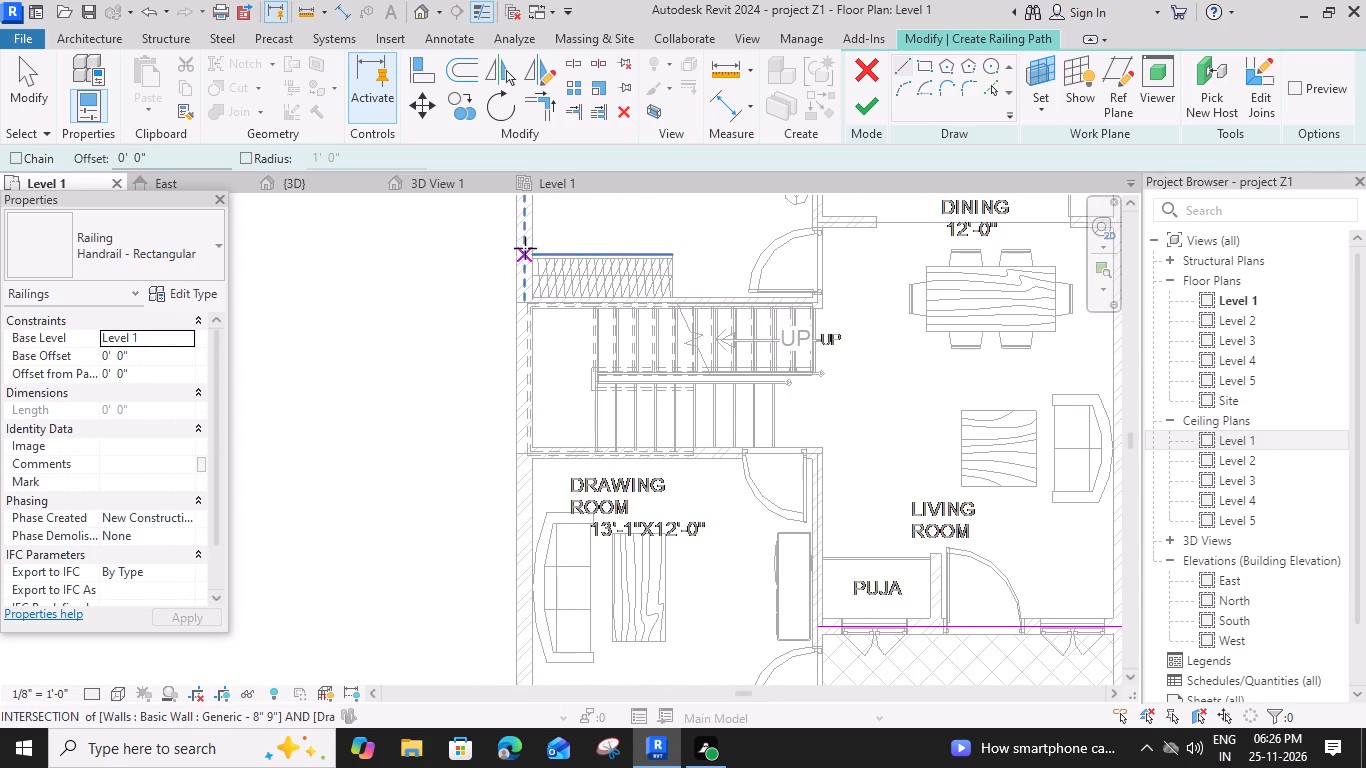
{"action": "middle_click_drag", "start_coordinate": [523, 239], "coordinate": [515, 555]}
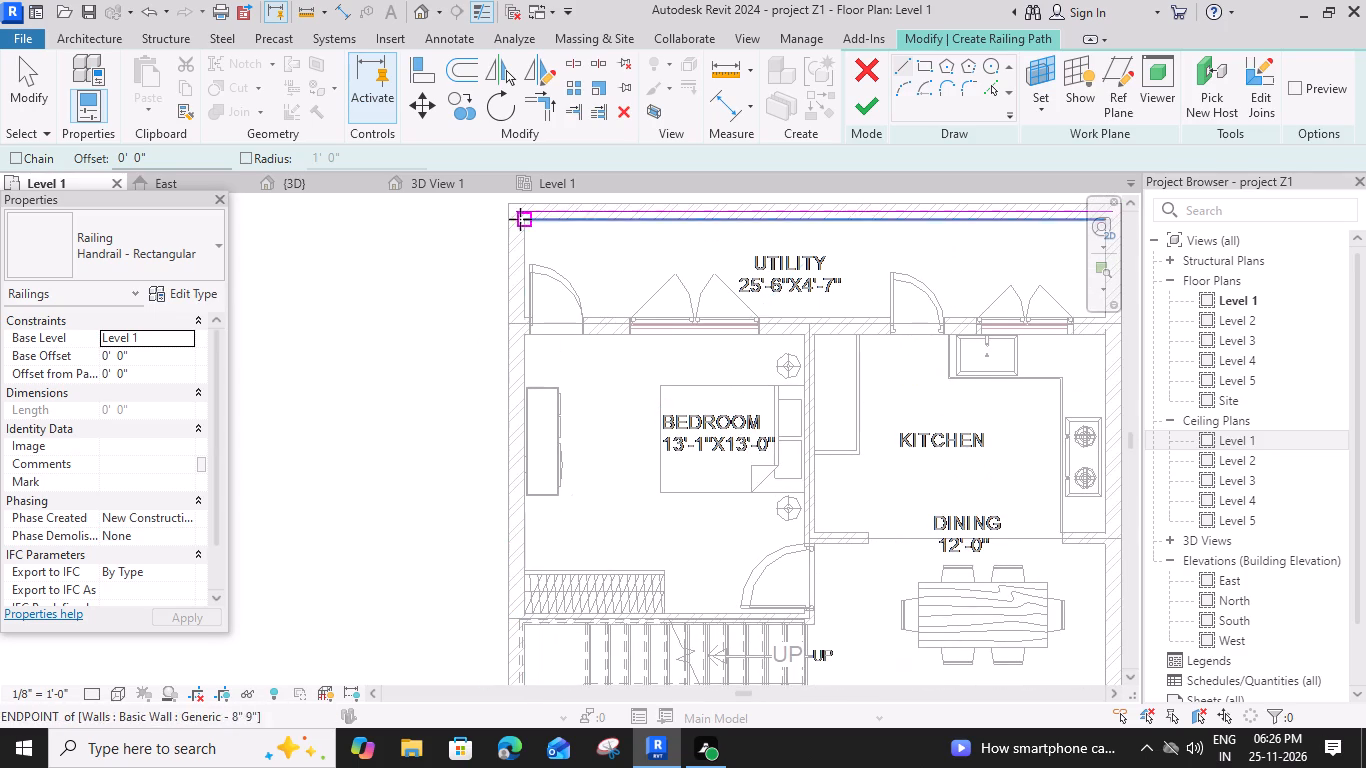
{"action": "left_click", "coordinate": [516, 210]}
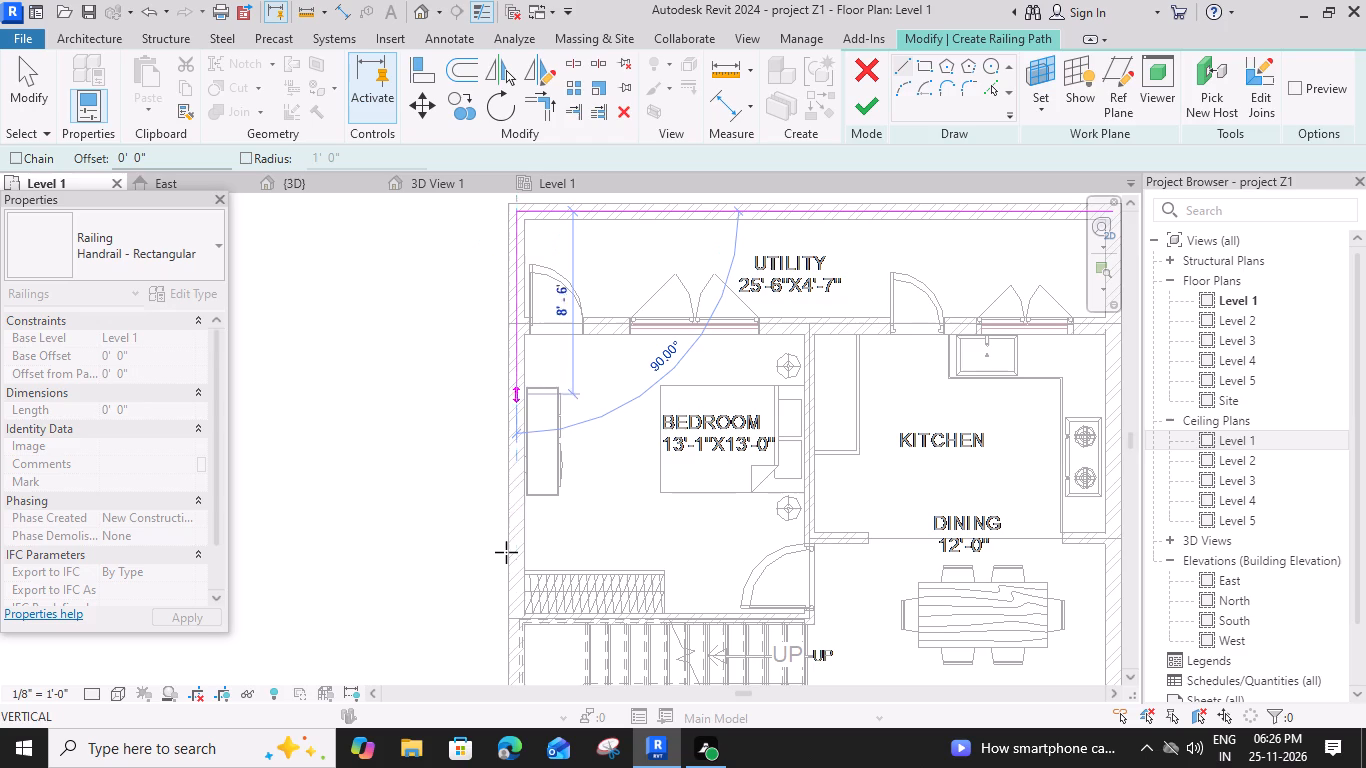
{"action": "scroll", "coordinate": [506, 554], "scroll_direction": "down", "scroll_amount": 3}
{"action": "middle_click_drag", "start_coordinate": [517, 595], "coordinate": [540, 108]}
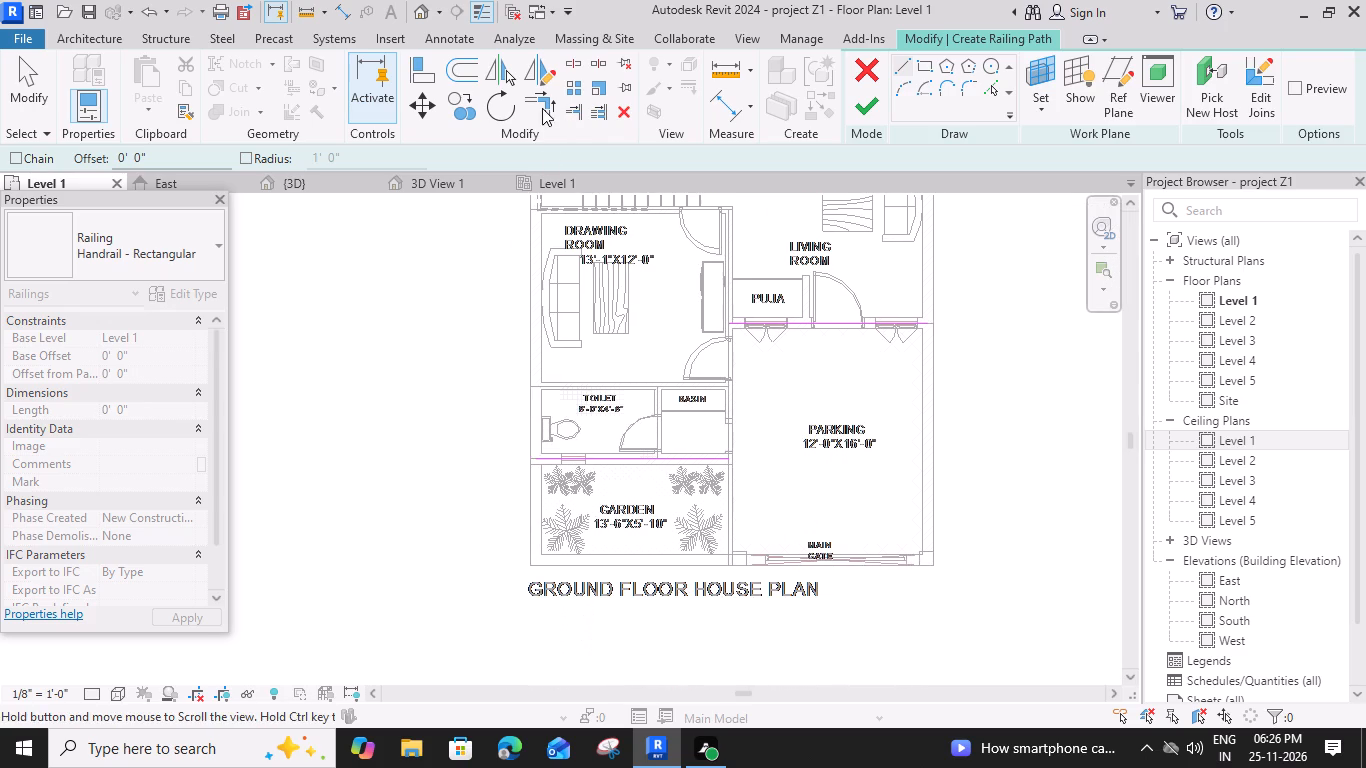
{"action": "scroll", "coordinate": [539, 416], "scroll_direction": "up", "scroll_amount": 4}
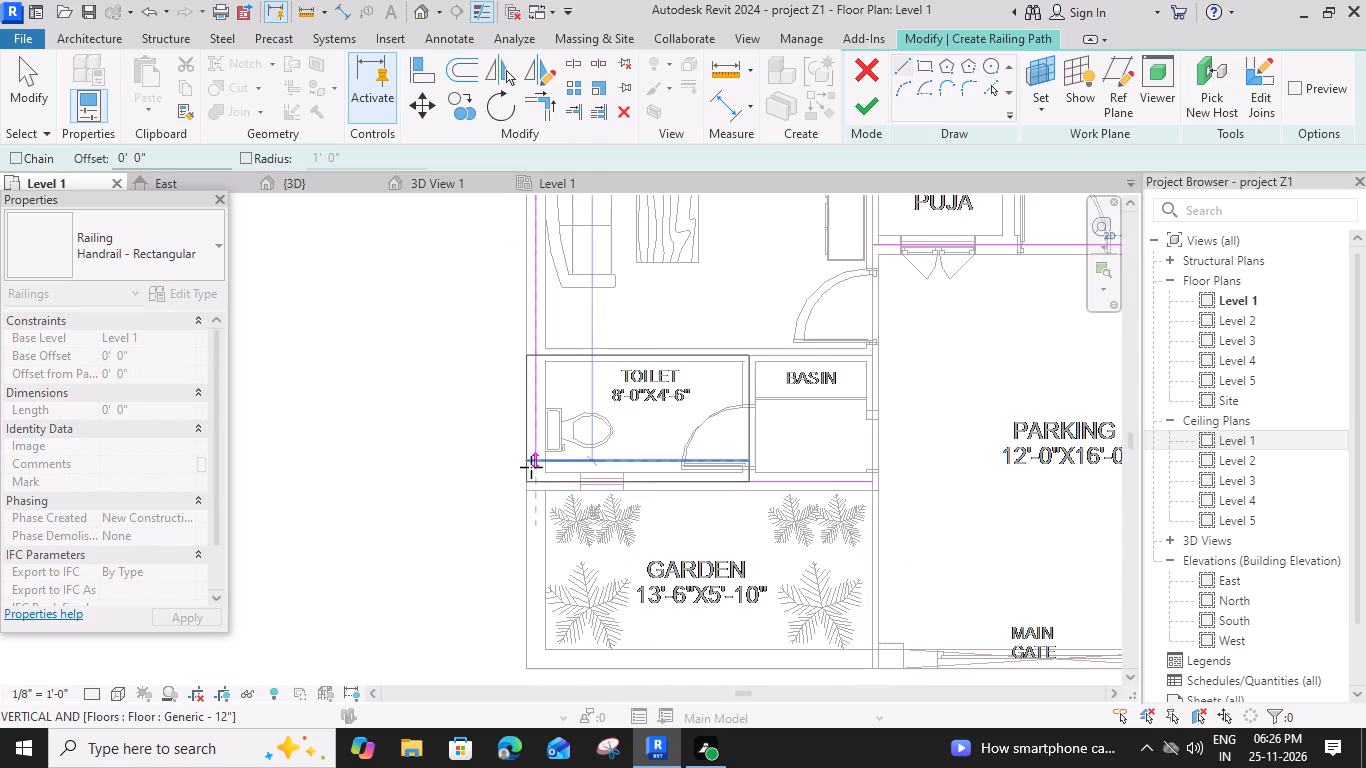
{"action": "scroll", "coordinate": [534, 473], "scroll_direction": "up", "scroll_amount": 5}
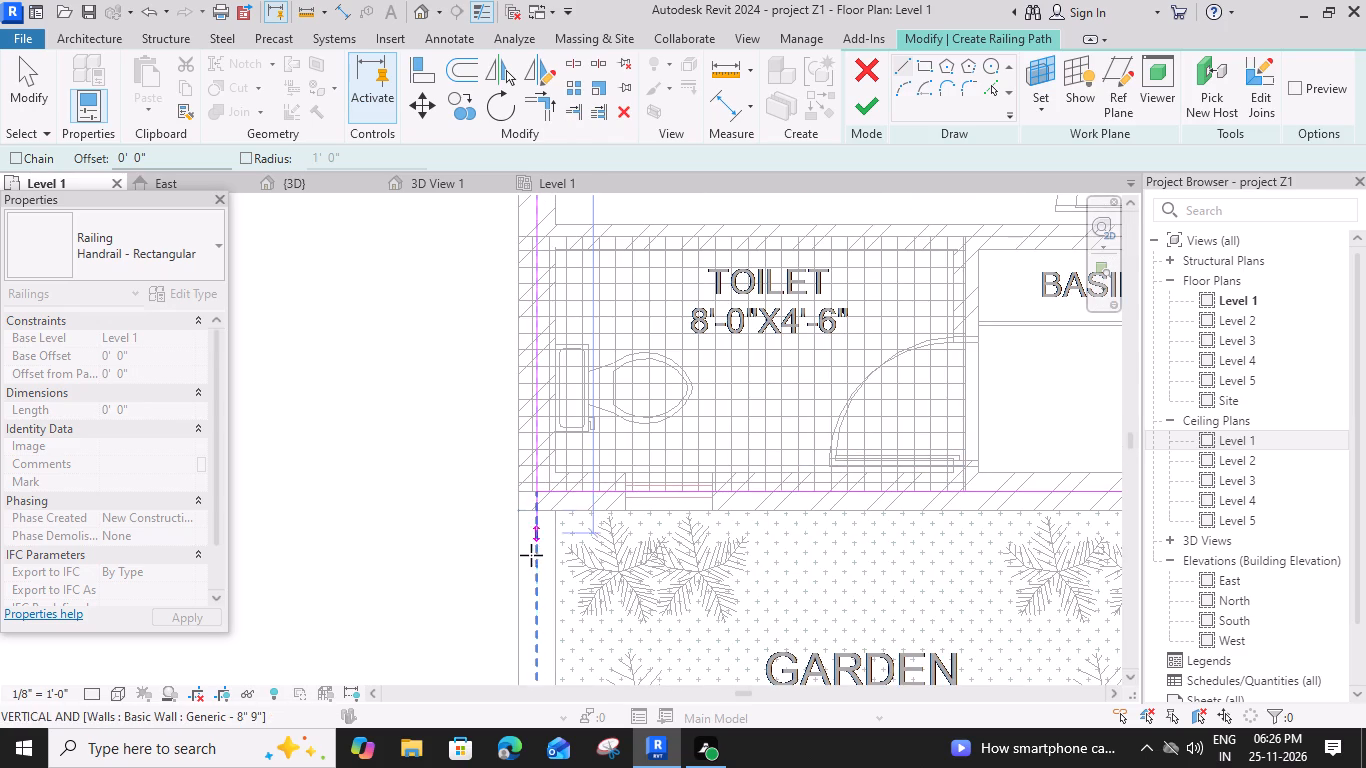
{"action": "left_click", "coordinate": [534, 491]}
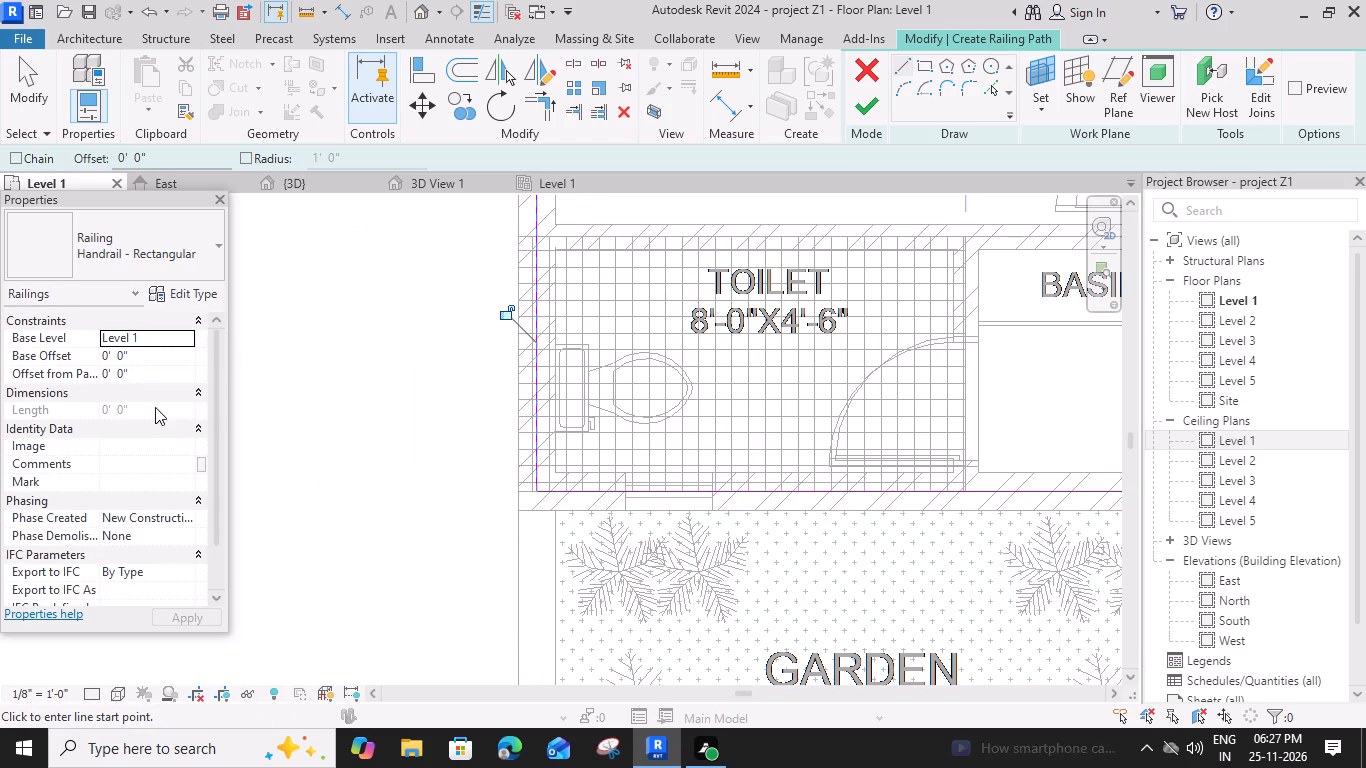
Set the railing's base offset from Level 1 to 10'.
{"action": "left_click", "coordinate": [174, 354]}
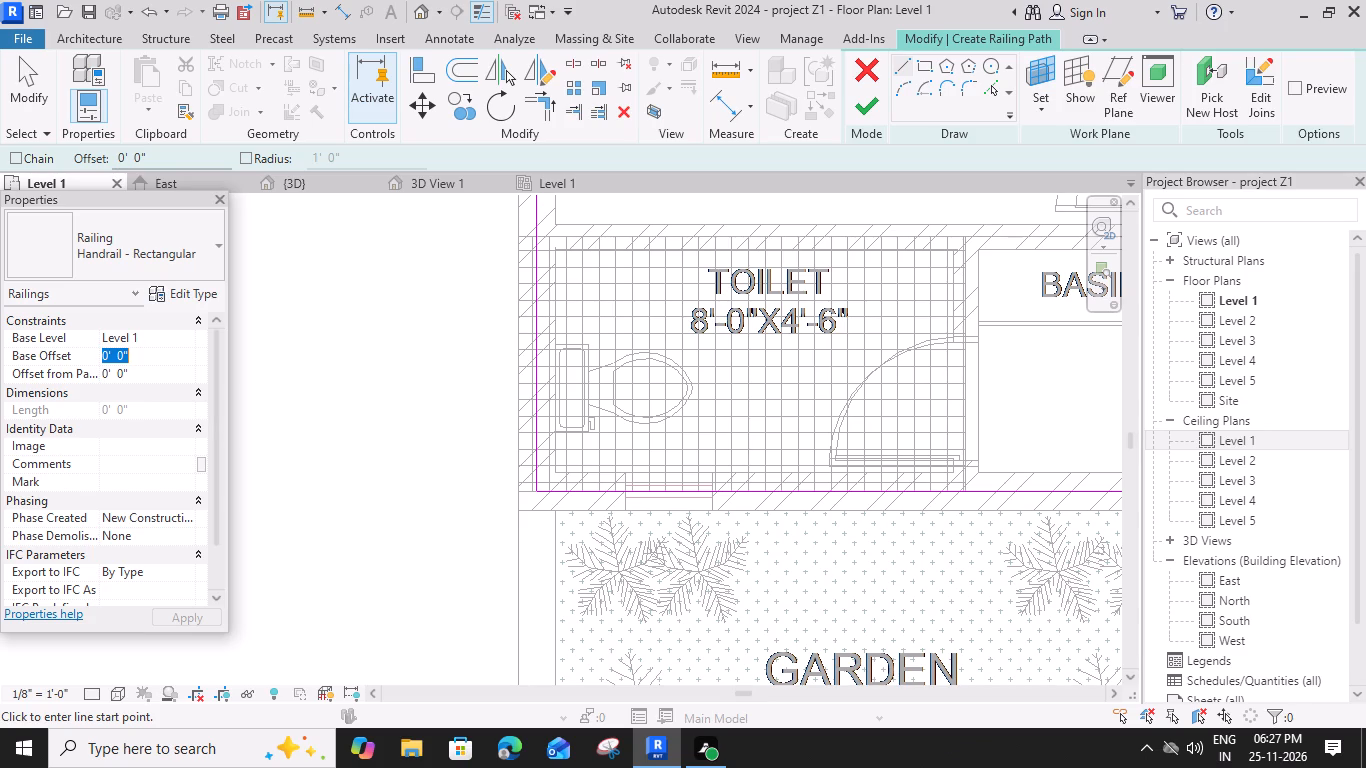
{"action": "type", "text": "10'"}
{"action": "key", "text": "Return"}
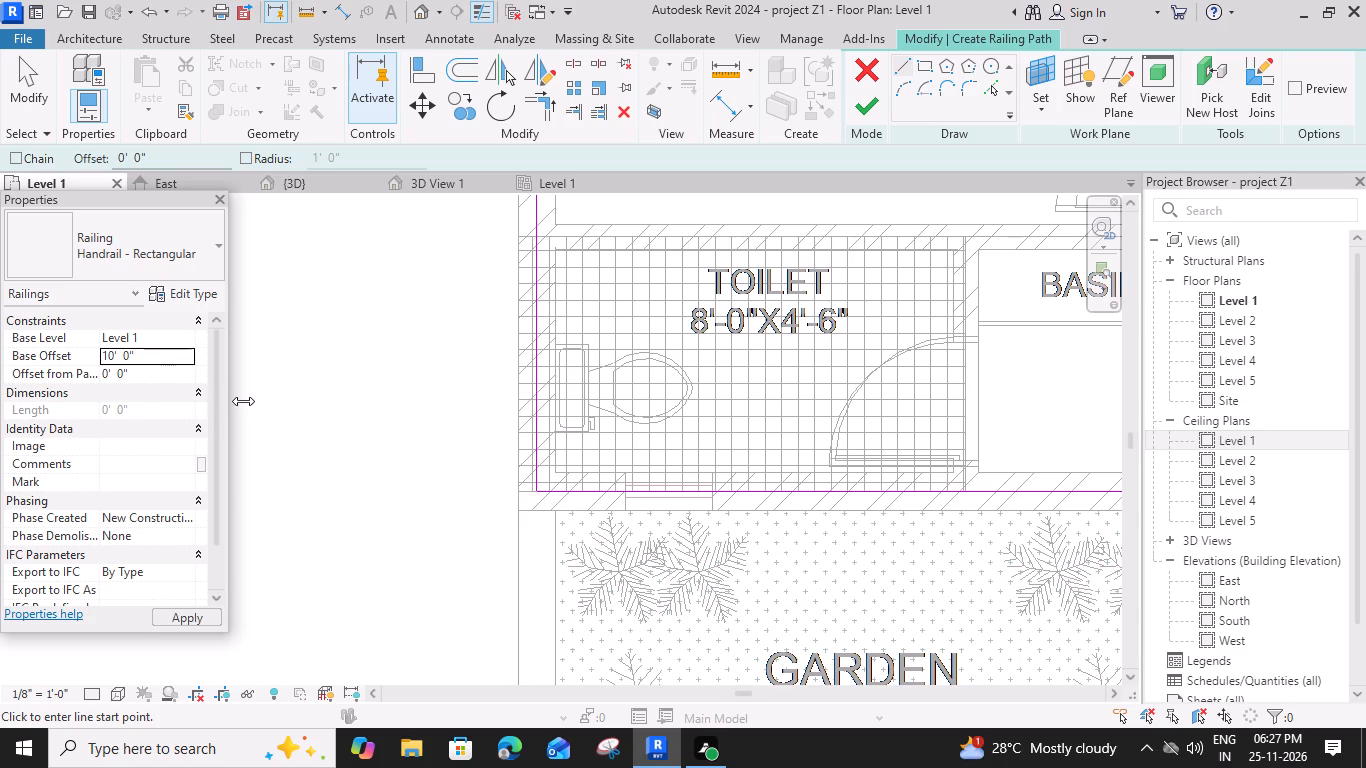
Change the railing type to Guardrail - Pipe.
{"action": "scroll", "coordinate": [439, 307], "scroll_direction": "down", "scroll_amount": 2}
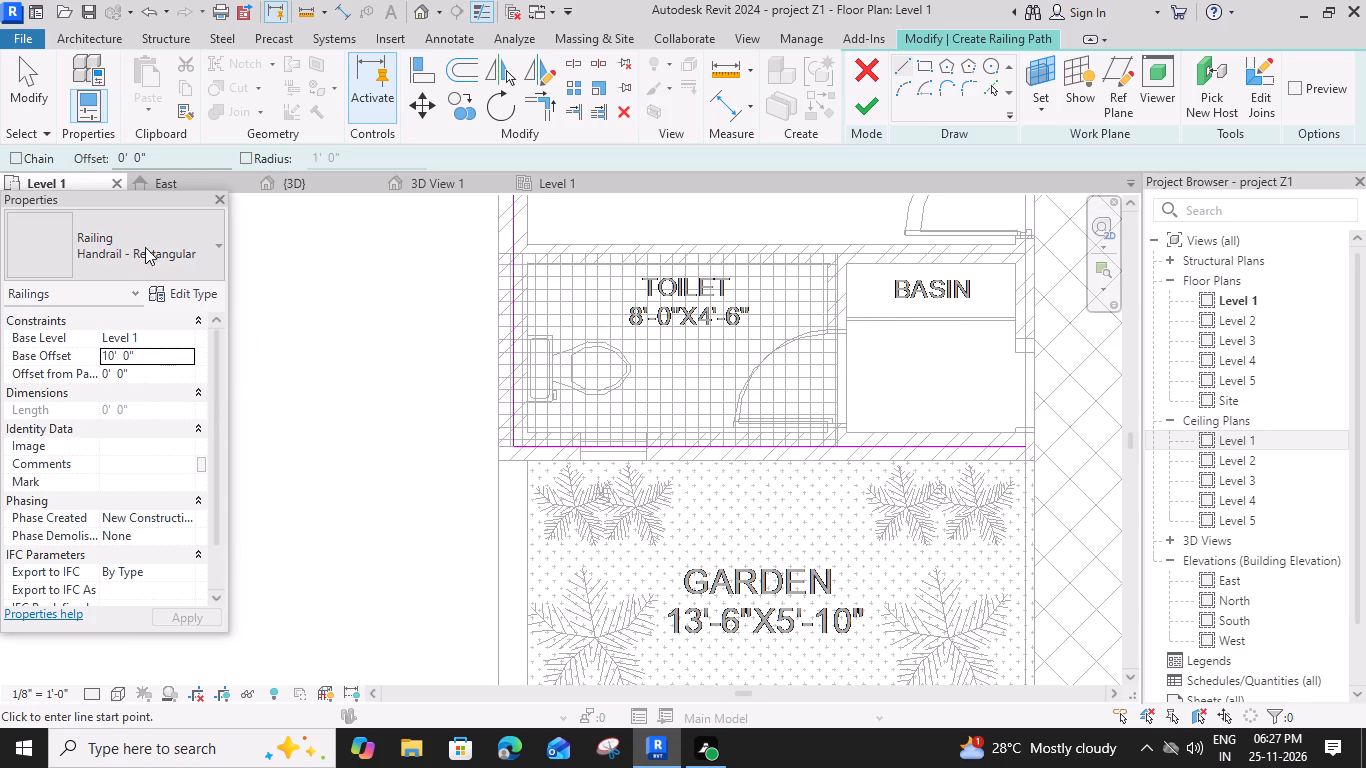
{"action": "left_click", "coordinate": [214, 253]}
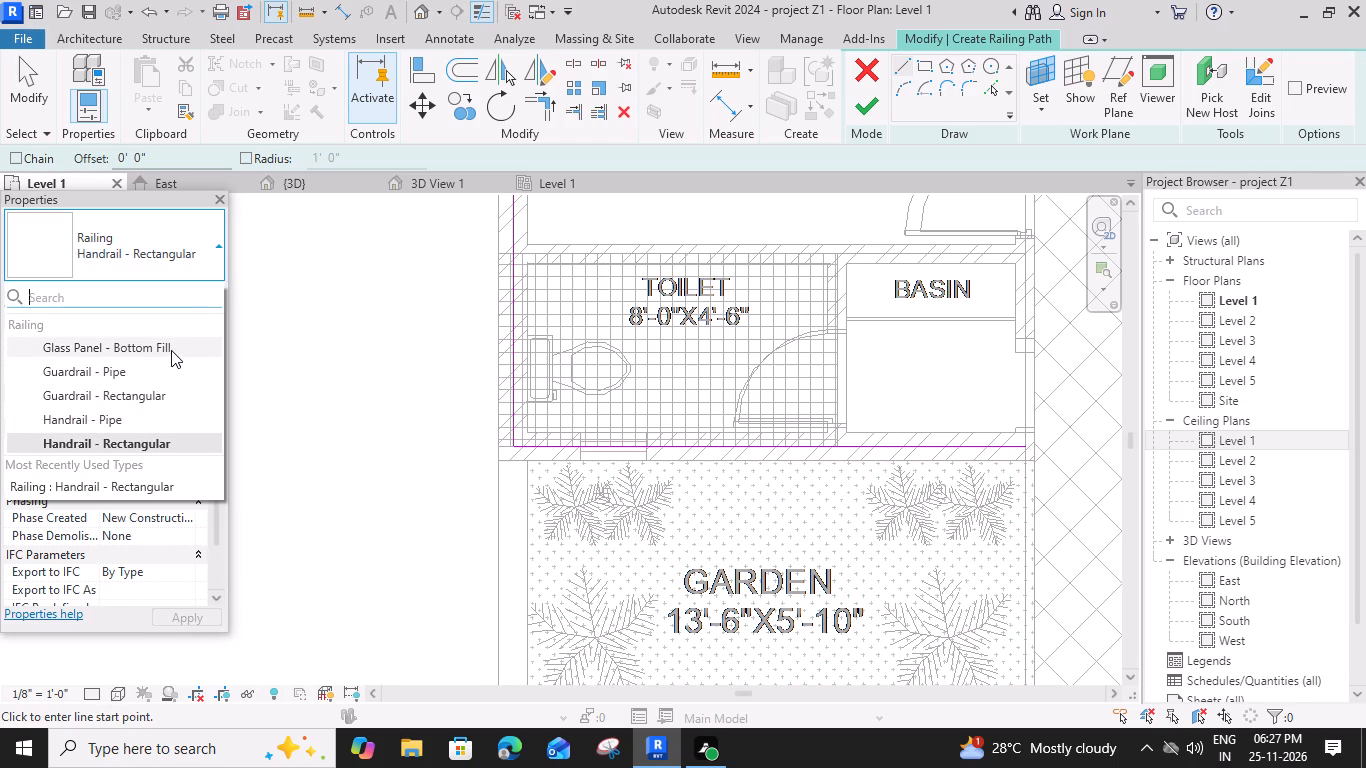
{"action": "scroll", "coordinate": [165, 470], "scroll_direction": "down", "scroll_amount": 3}
{"action": "left_click", "coordinate": [169, 373]}
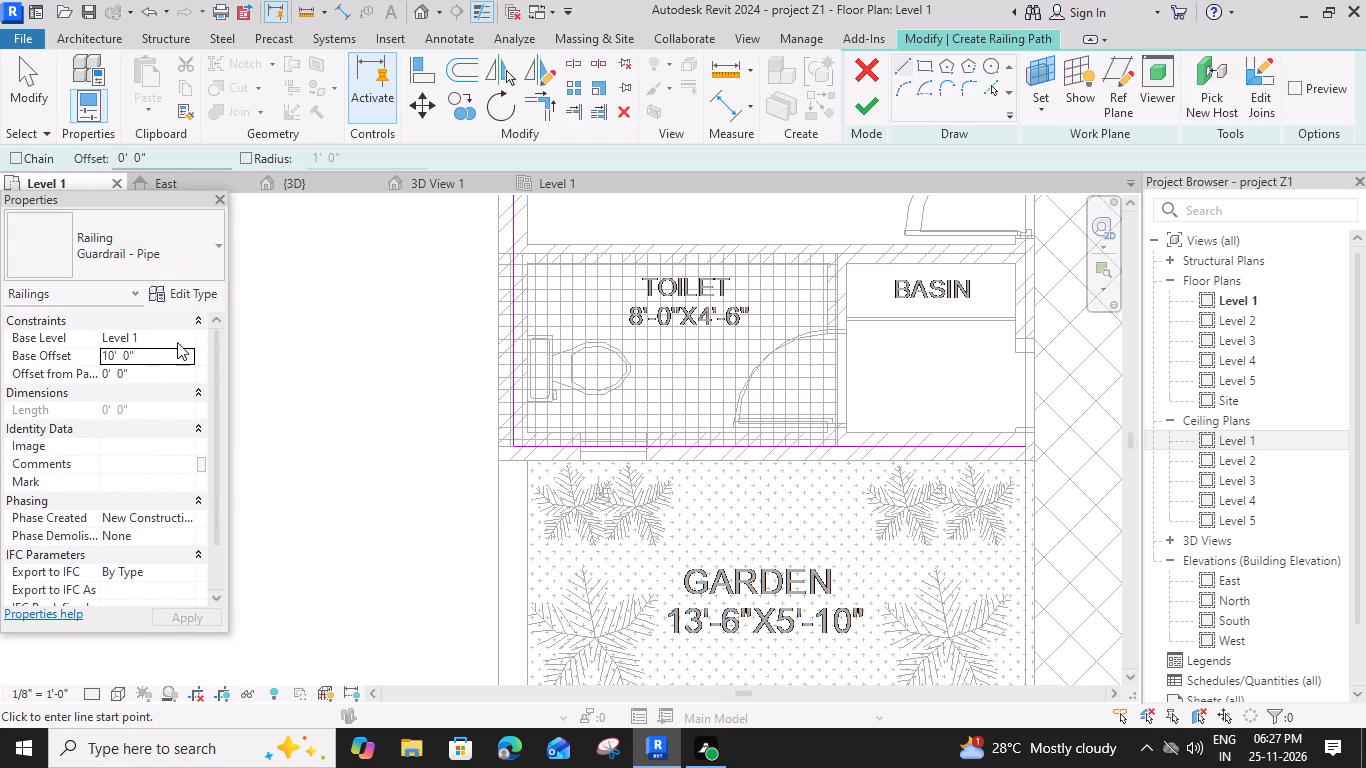
Review the Guardrail - Pipe type properties and its preview.
{"action": "left_click", "coordinate": [199, 295]}
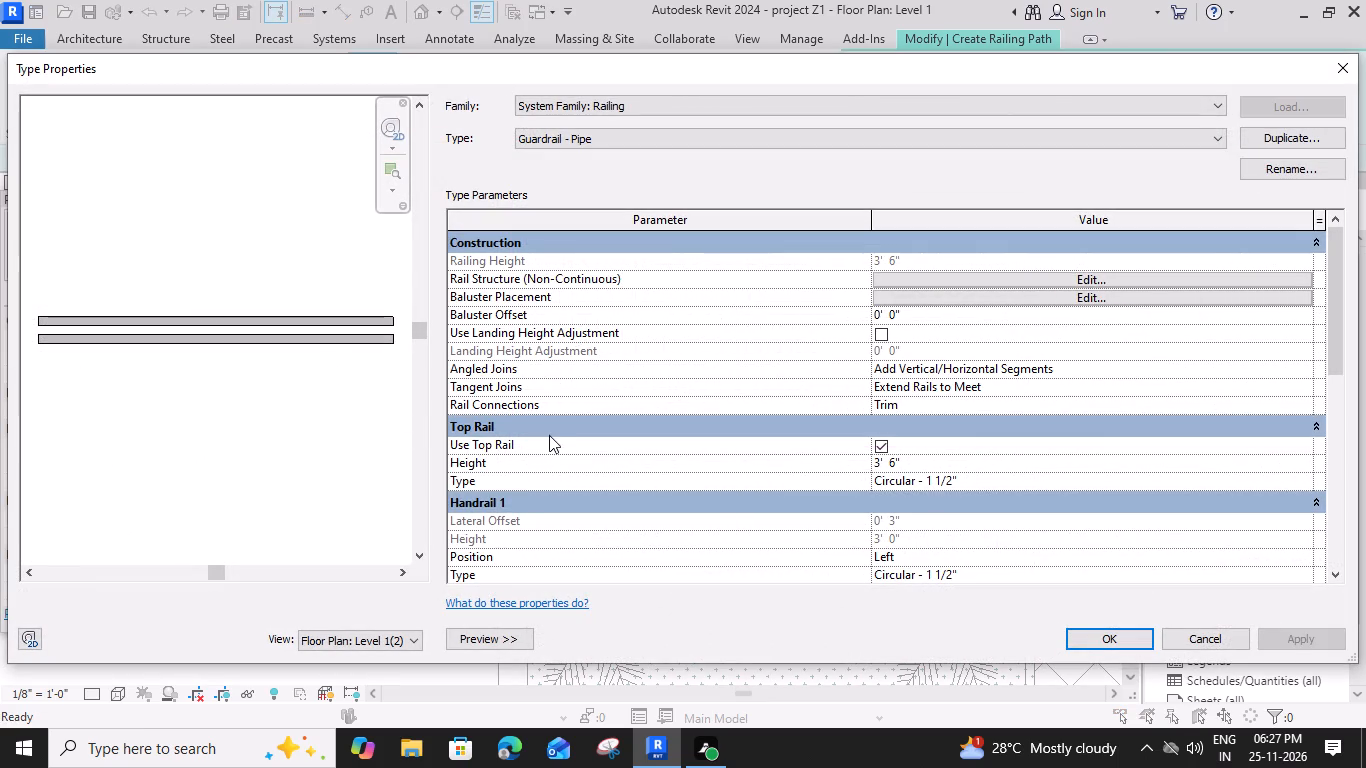
{"action": "scroll", "coordinate": [372, 322], "scroll_direction": "down", "scroll_amount": 2}
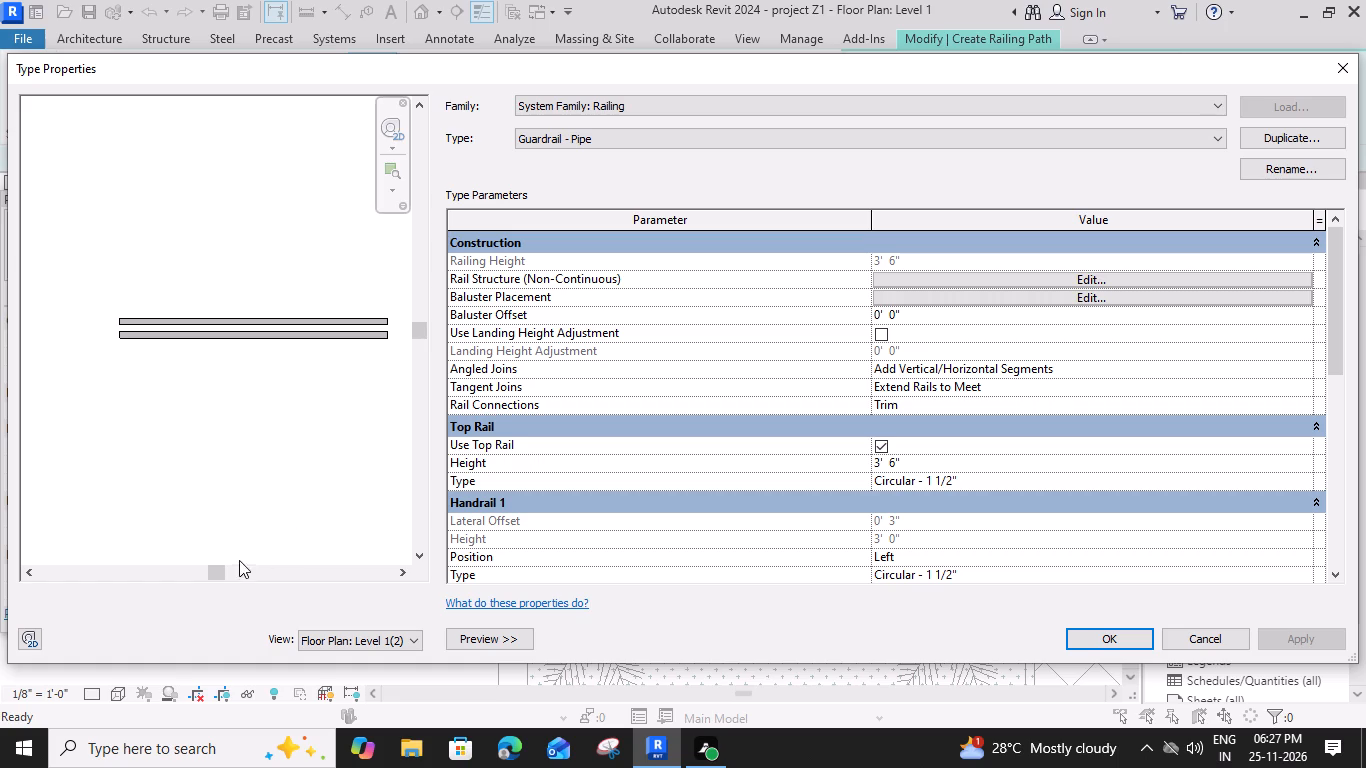
{"action": "scroll", "coordinate": [348, 372], "scroll_direction": "up", "scroll_amount": 1}
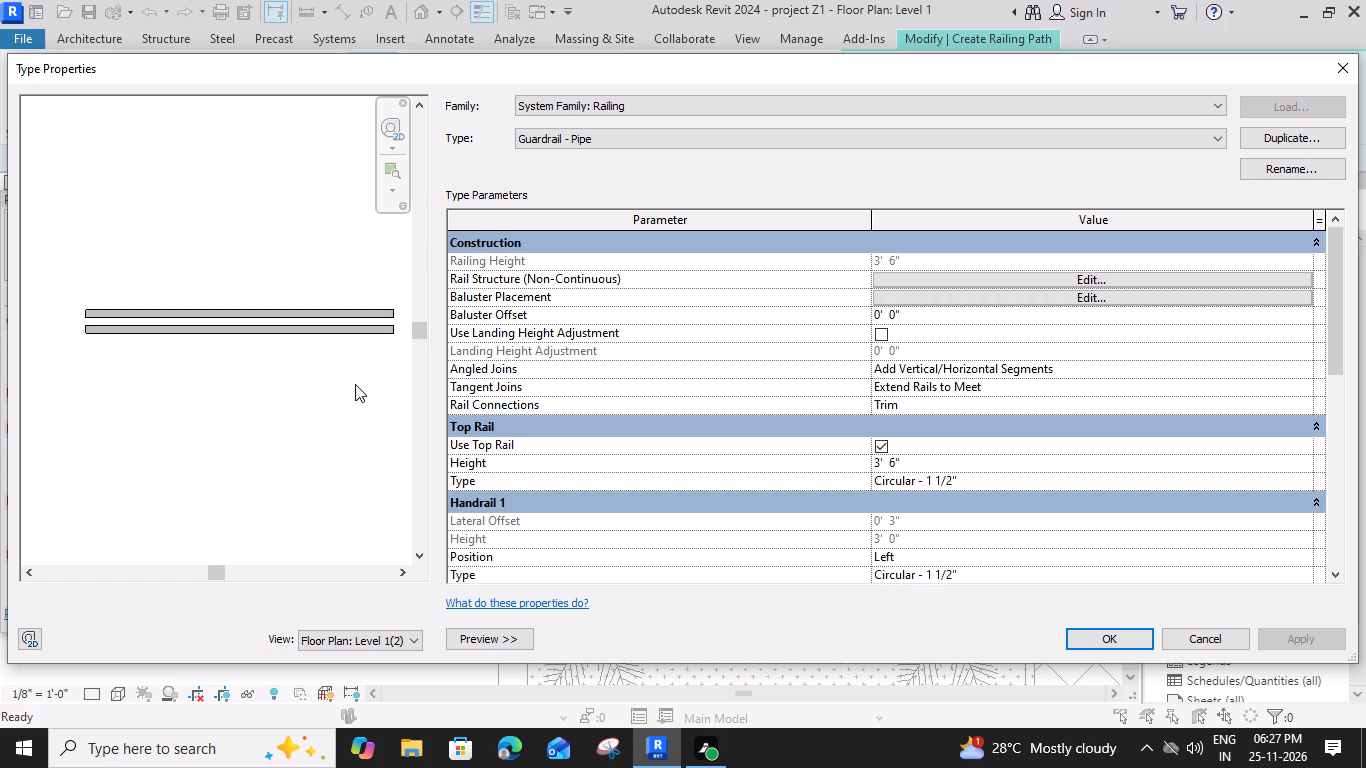
{"action": "middle_click_drag", "start_coordinate": [355, 384], "coordinate": [312, 393]}
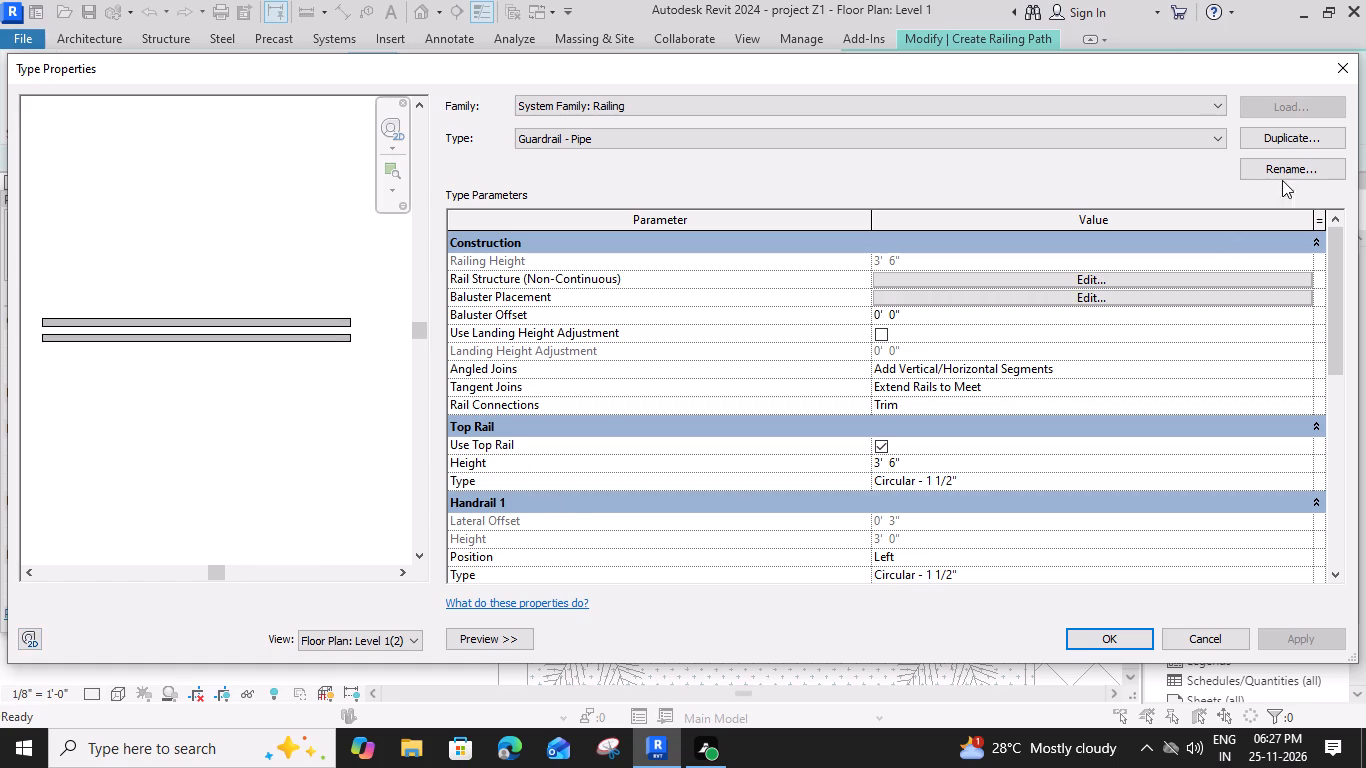
{"action": "left_click", "coordinate": [1337, 67]}
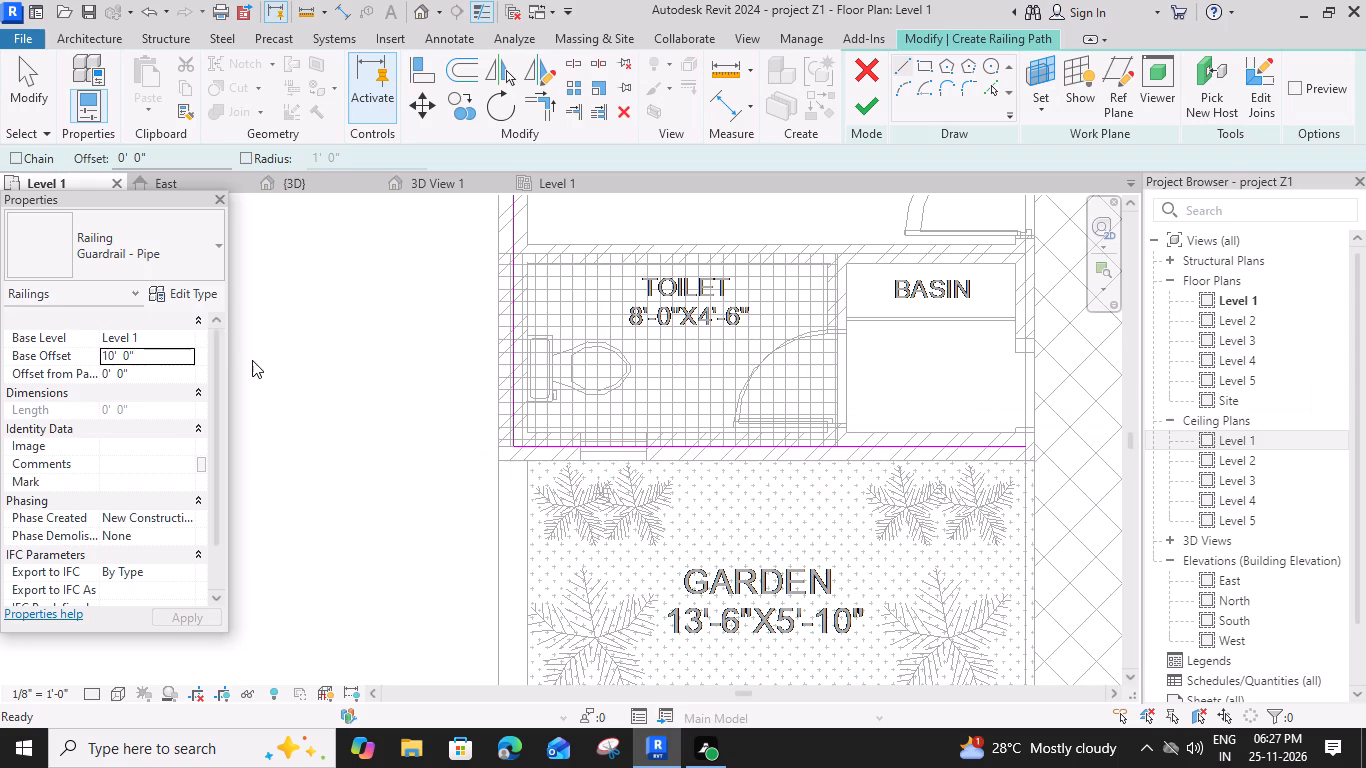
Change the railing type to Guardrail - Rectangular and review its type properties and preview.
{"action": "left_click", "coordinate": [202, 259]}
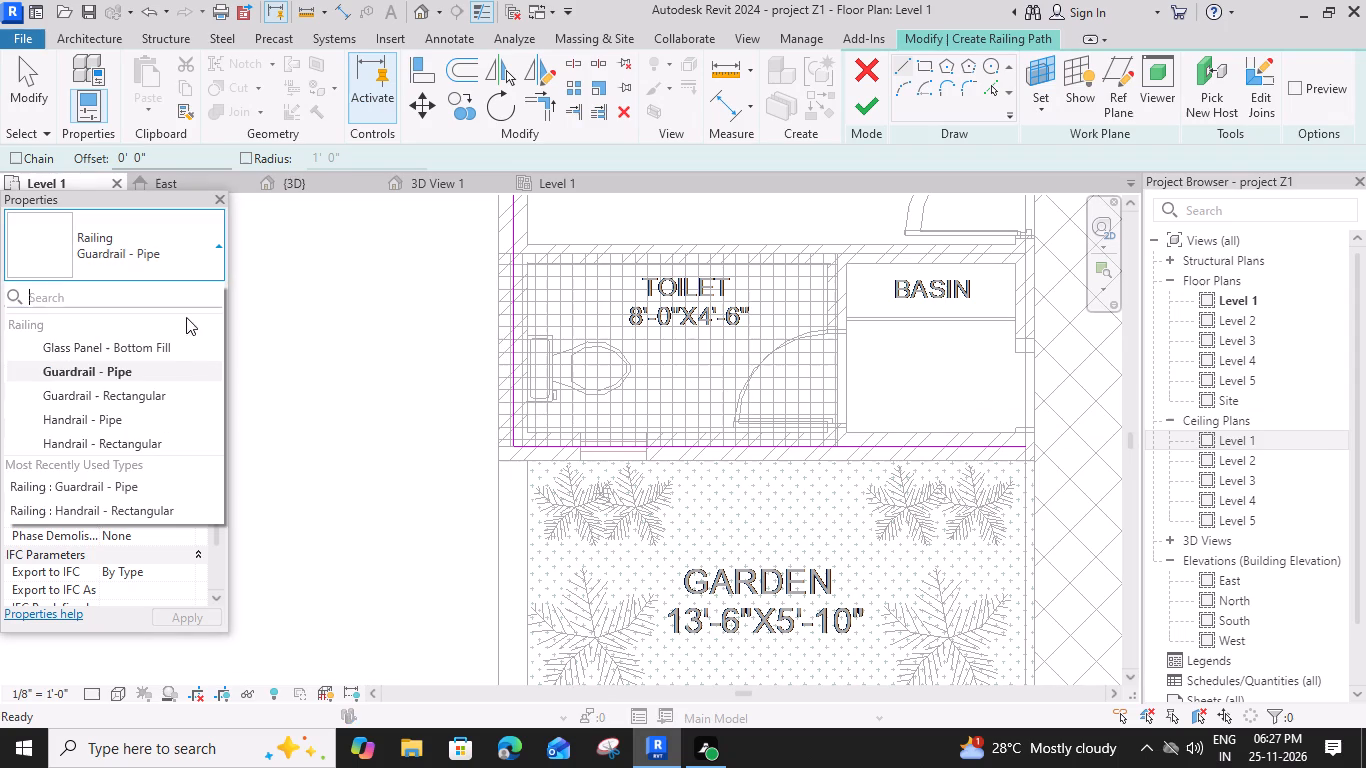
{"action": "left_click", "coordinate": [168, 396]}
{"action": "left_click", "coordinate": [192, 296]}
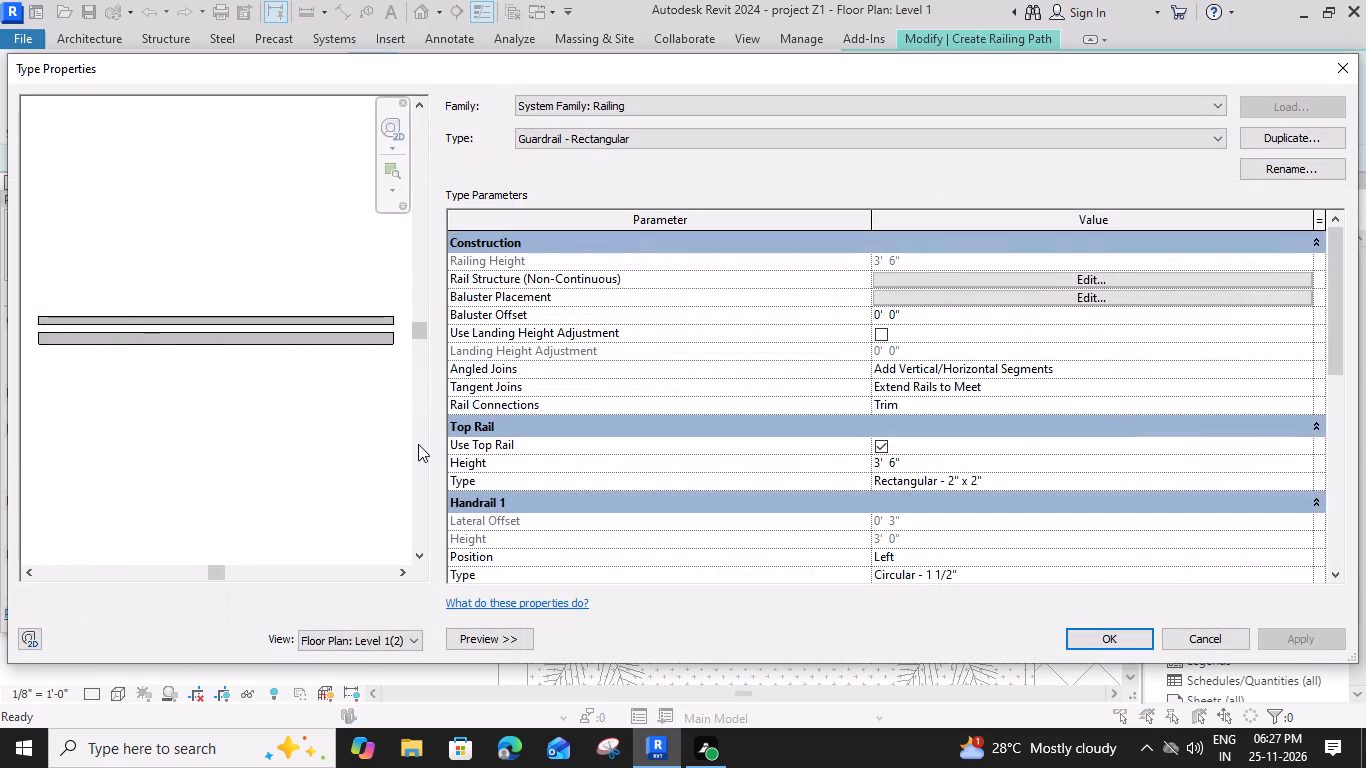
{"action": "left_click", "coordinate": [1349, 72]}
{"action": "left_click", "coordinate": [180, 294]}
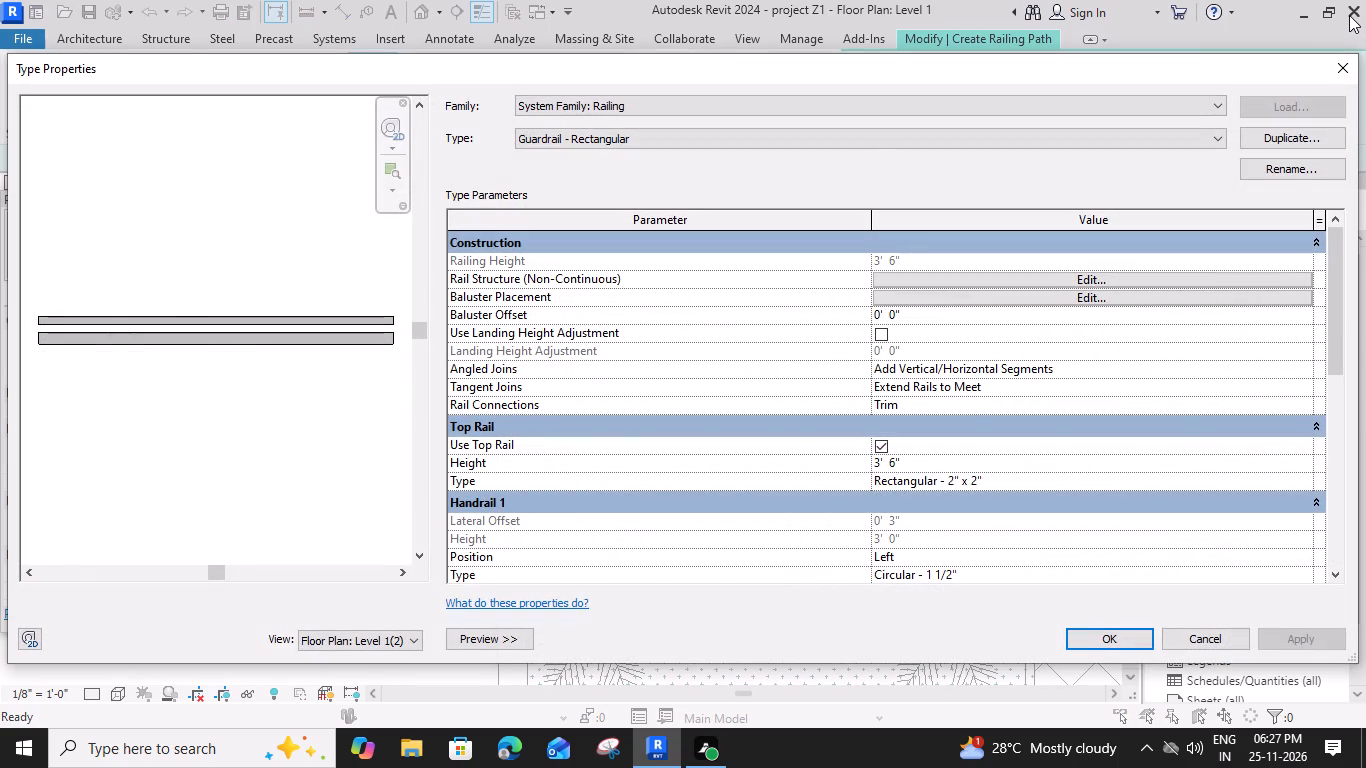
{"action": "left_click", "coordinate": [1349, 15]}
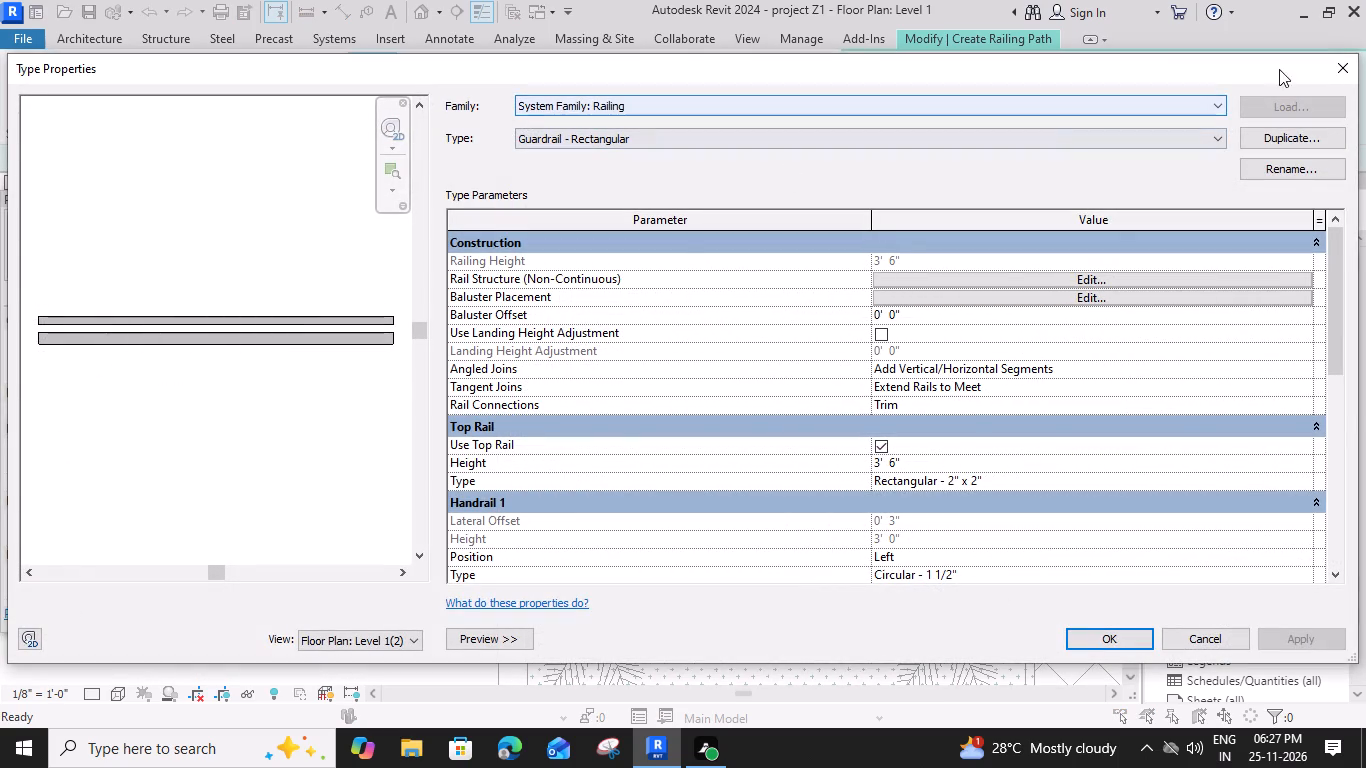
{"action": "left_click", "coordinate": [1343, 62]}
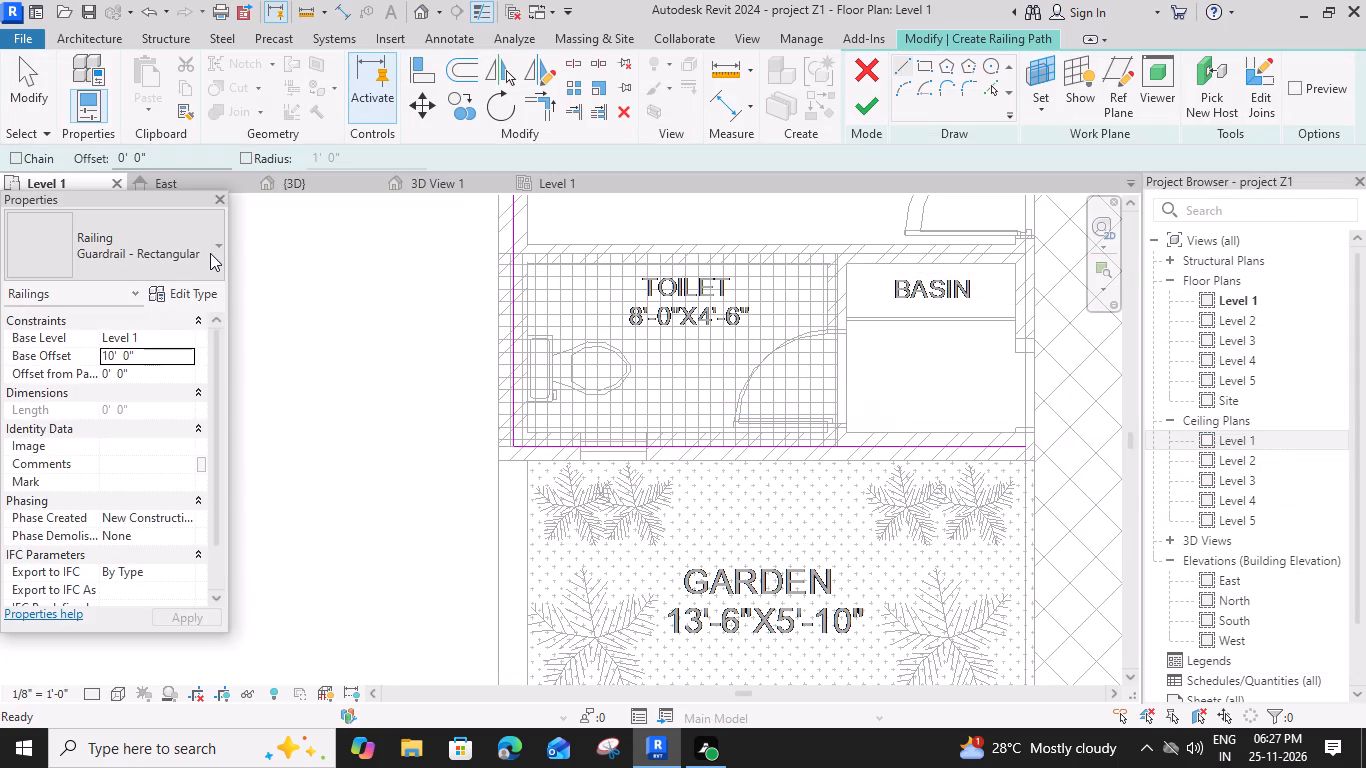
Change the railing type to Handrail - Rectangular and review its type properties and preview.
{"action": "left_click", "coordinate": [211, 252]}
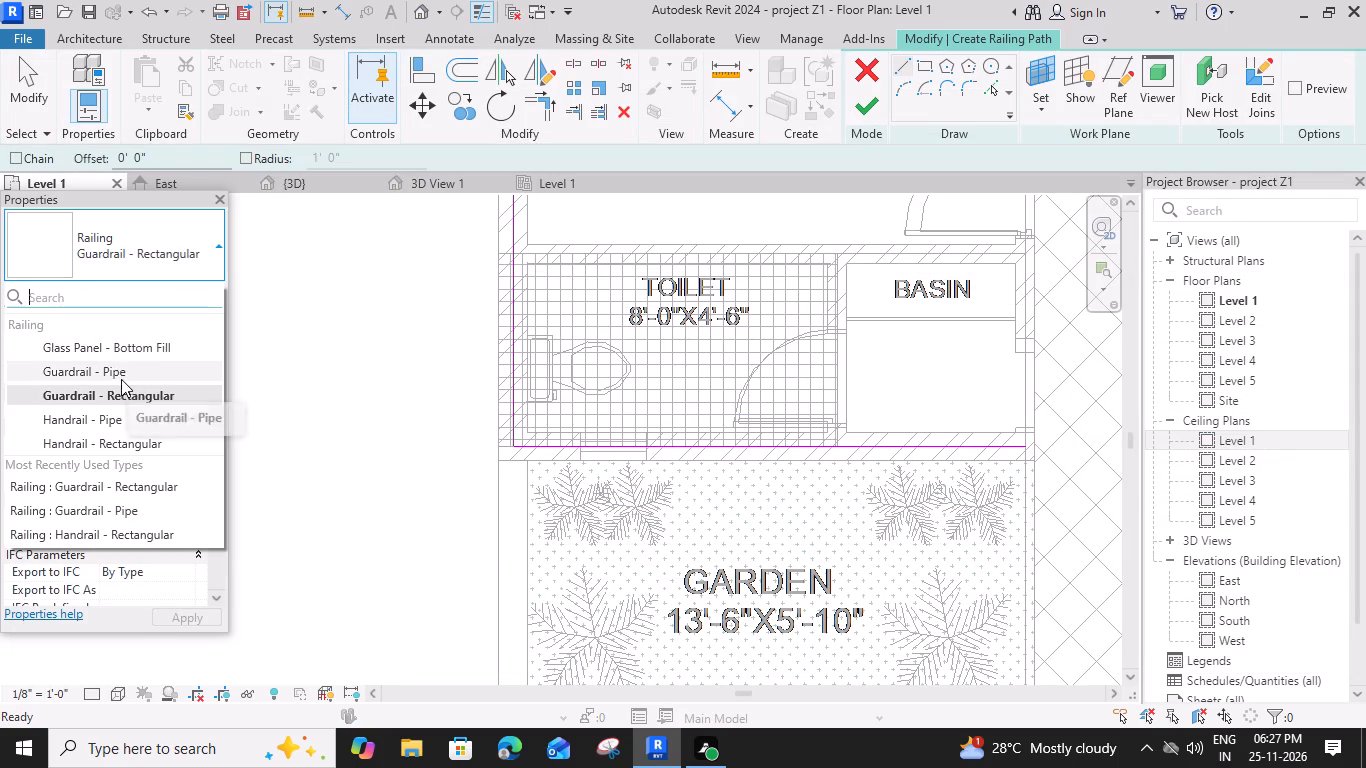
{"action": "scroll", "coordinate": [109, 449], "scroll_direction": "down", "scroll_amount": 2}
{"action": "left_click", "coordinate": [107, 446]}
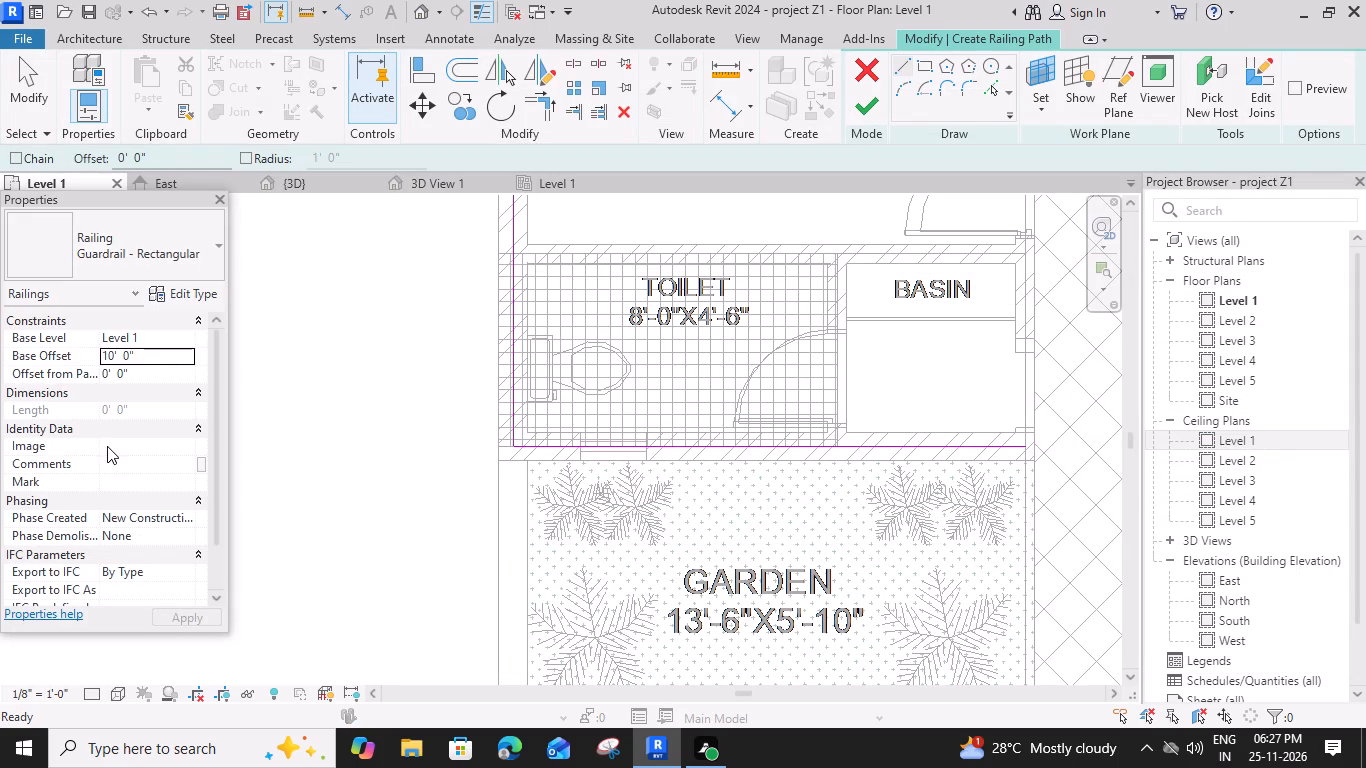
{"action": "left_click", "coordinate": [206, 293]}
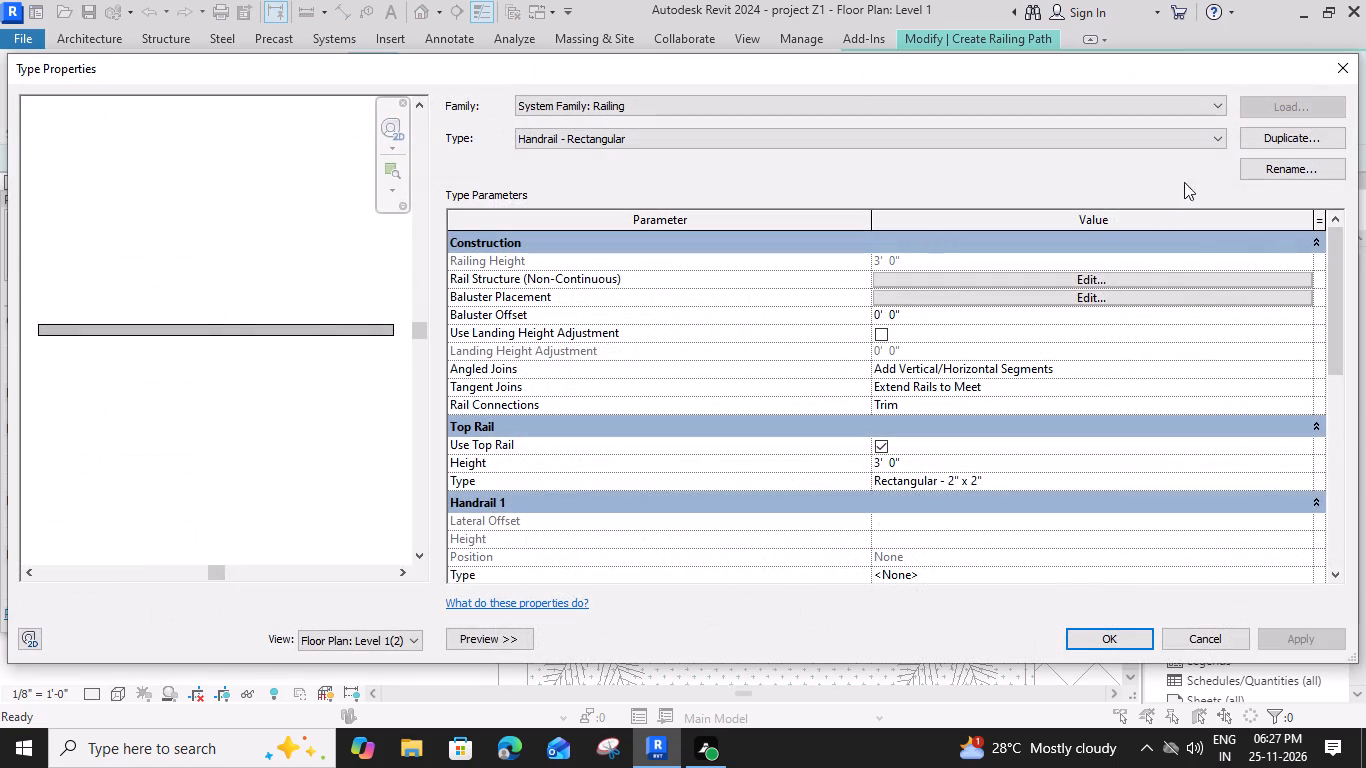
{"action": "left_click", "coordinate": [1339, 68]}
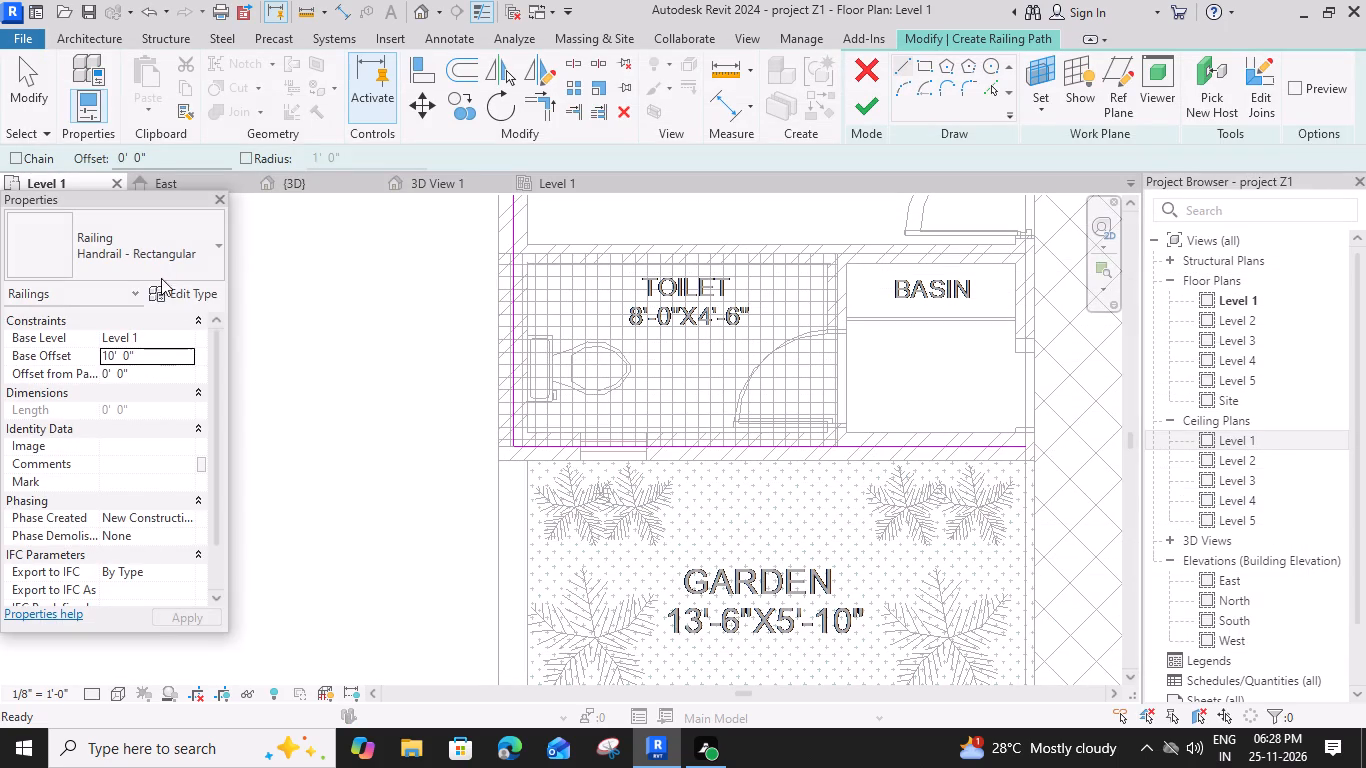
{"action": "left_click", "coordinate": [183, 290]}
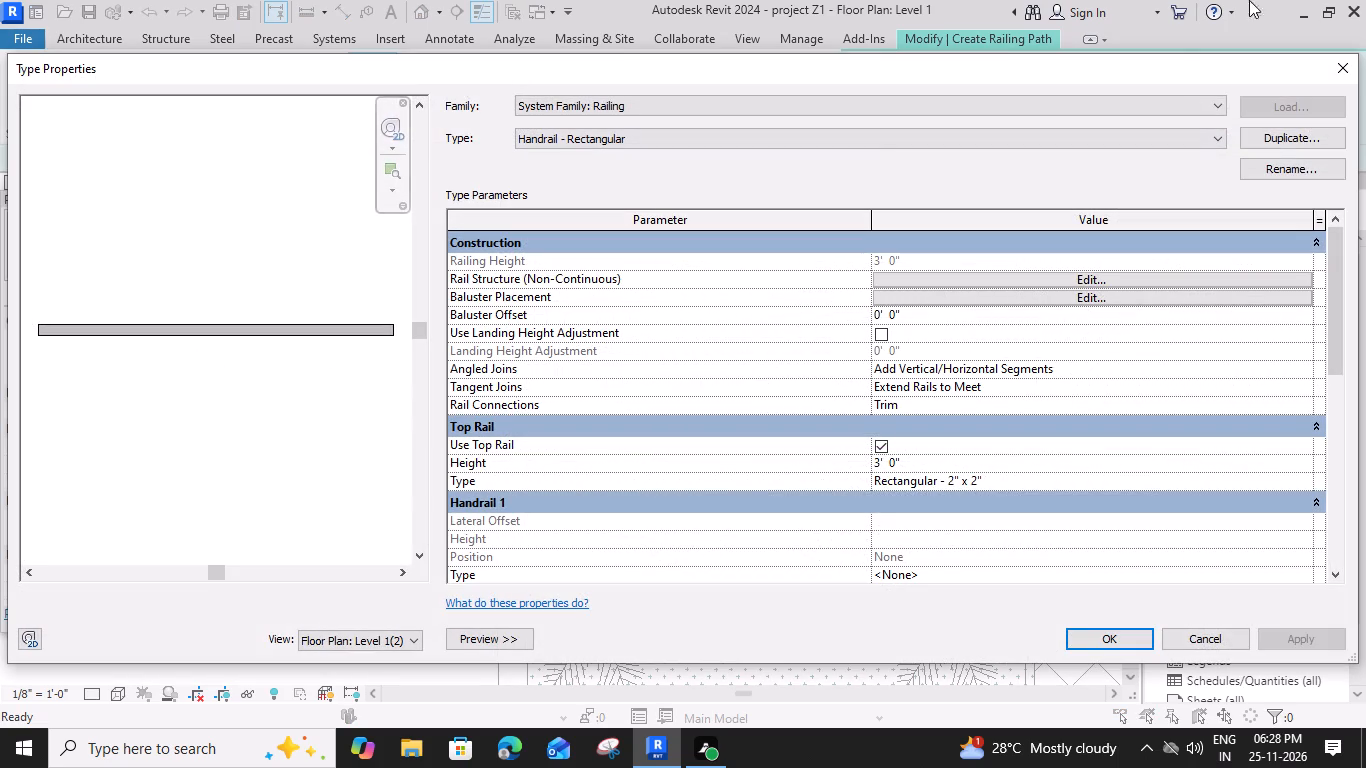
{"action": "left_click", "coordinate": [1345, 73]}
Change the railing type to Glass Panel - Bottom Fill.
{"action": "left_click", "coordinate": [169, 260]}
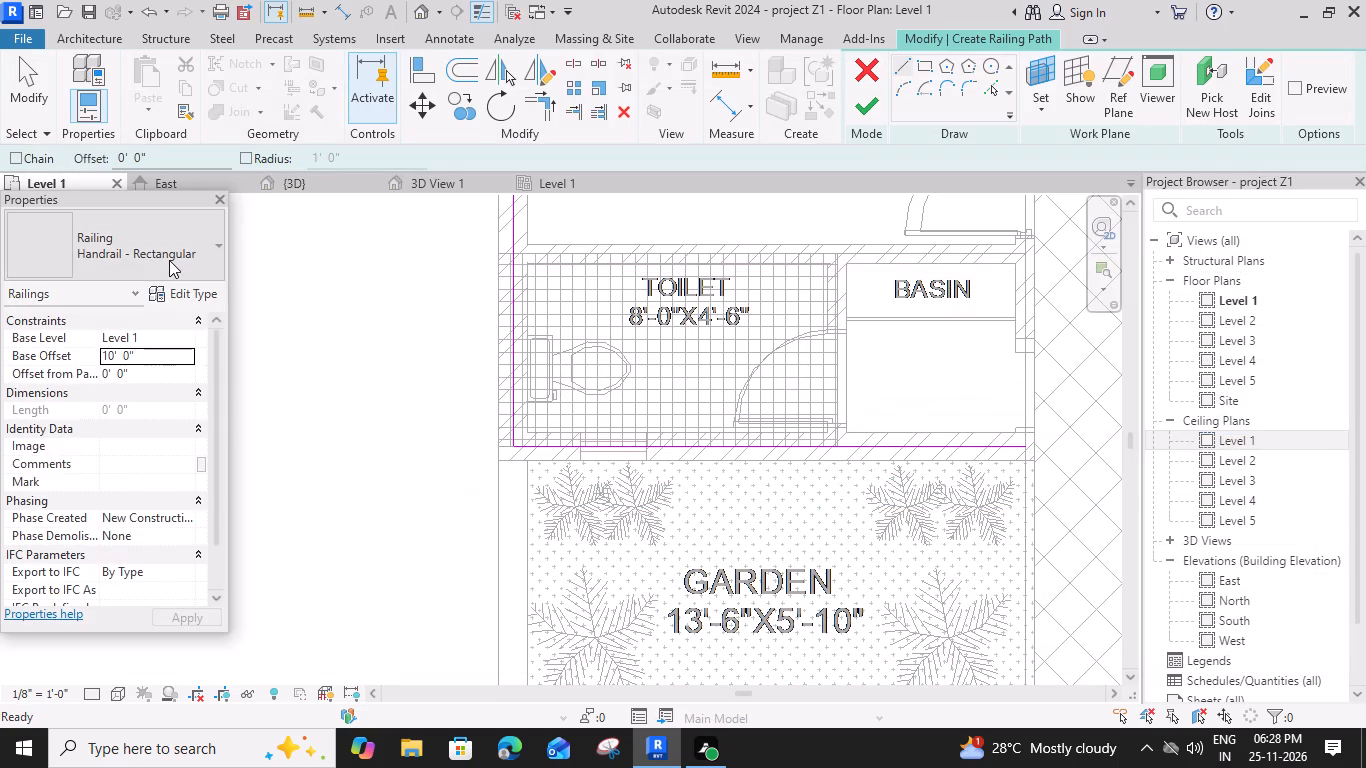
{"action": "scroll", "coordinate": [164, 366], "scroll_direction": "down", "scroll_amount": 2}
{"action": "scroll", "coordinate": [164, 366], "scroll_direction": "up", "scroll_amount": 2}
{"action": "scroll", "coordinate": [164, 366], "scroll_direction": "down", "scroll_amount": 2}
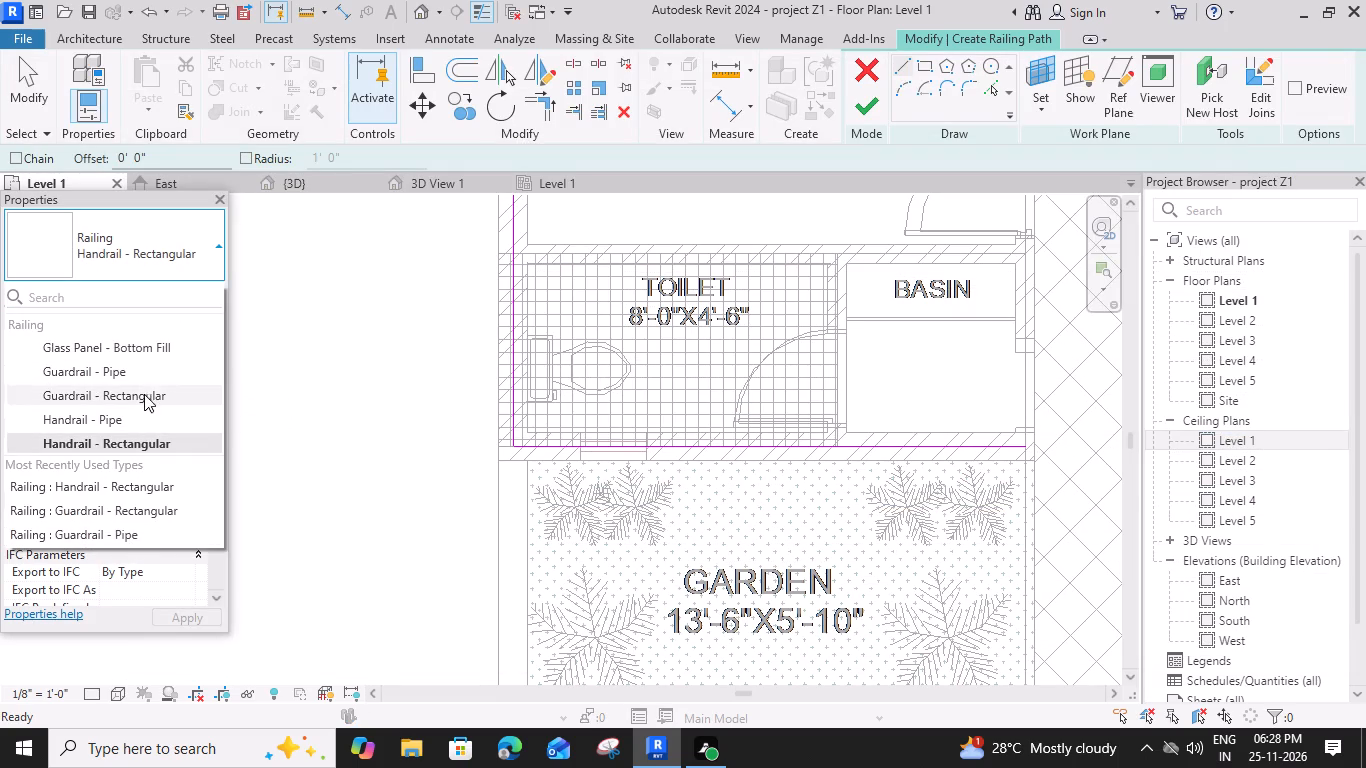
{"action": "left_click", "coordinate": [156, 350]}
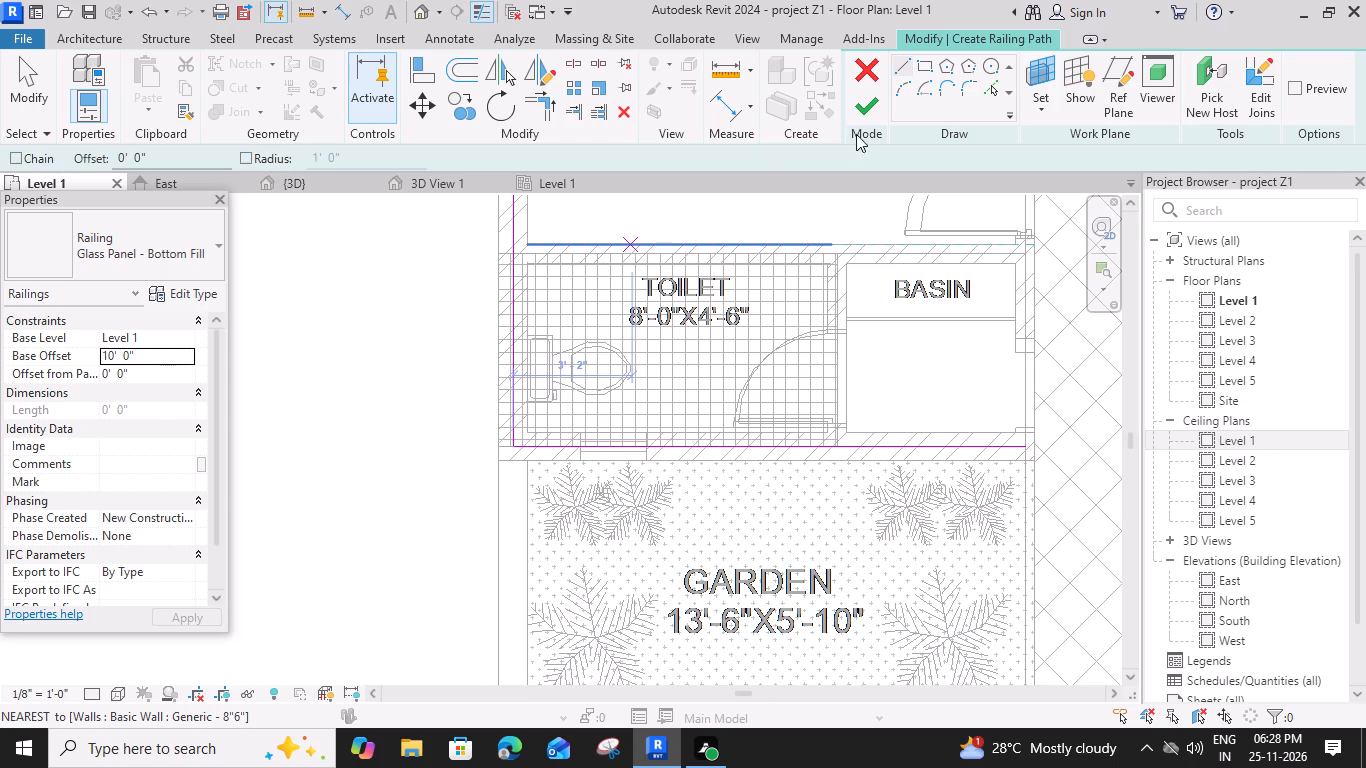
Draw a railing path line about 13' 7 1/2" long along the stairwell's north wall centreline, starting at the west path line.
{"action": "scroll", "coordinate": [730, 380], "scroll_direction": "down", "scroll_amount": 2}
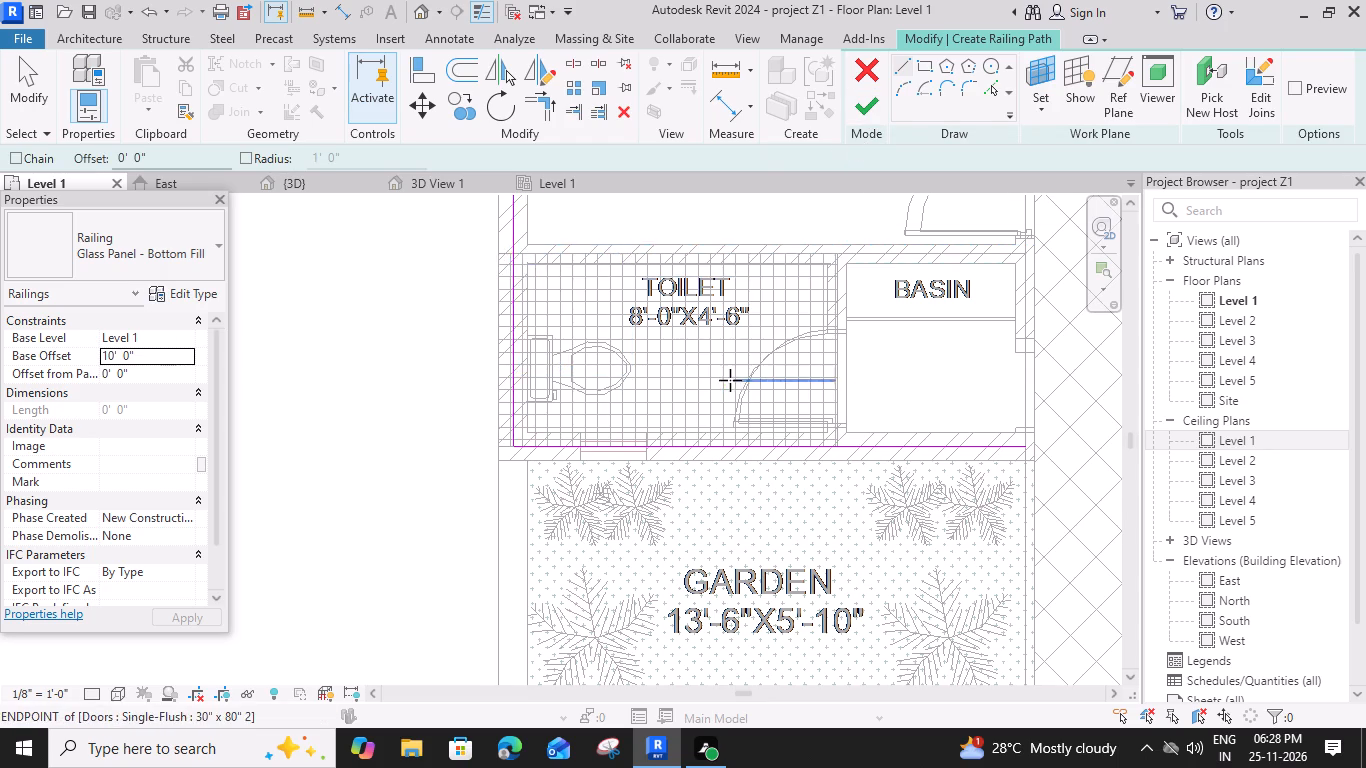
{"action": "scroll", "coordinate": [730, 380], "scroll_direction": "down", "scroll_amount": 2}
{"action": "middle_click_drag", "start_coordinate": [743, 278], "coordinate": [632, 689]}
{"action": "scroll", "coordinate": [487, 306], "scroll_direction": "up", "scroll_amount": 4}
{"action": "left_click", "coordinate": [502, 294]}
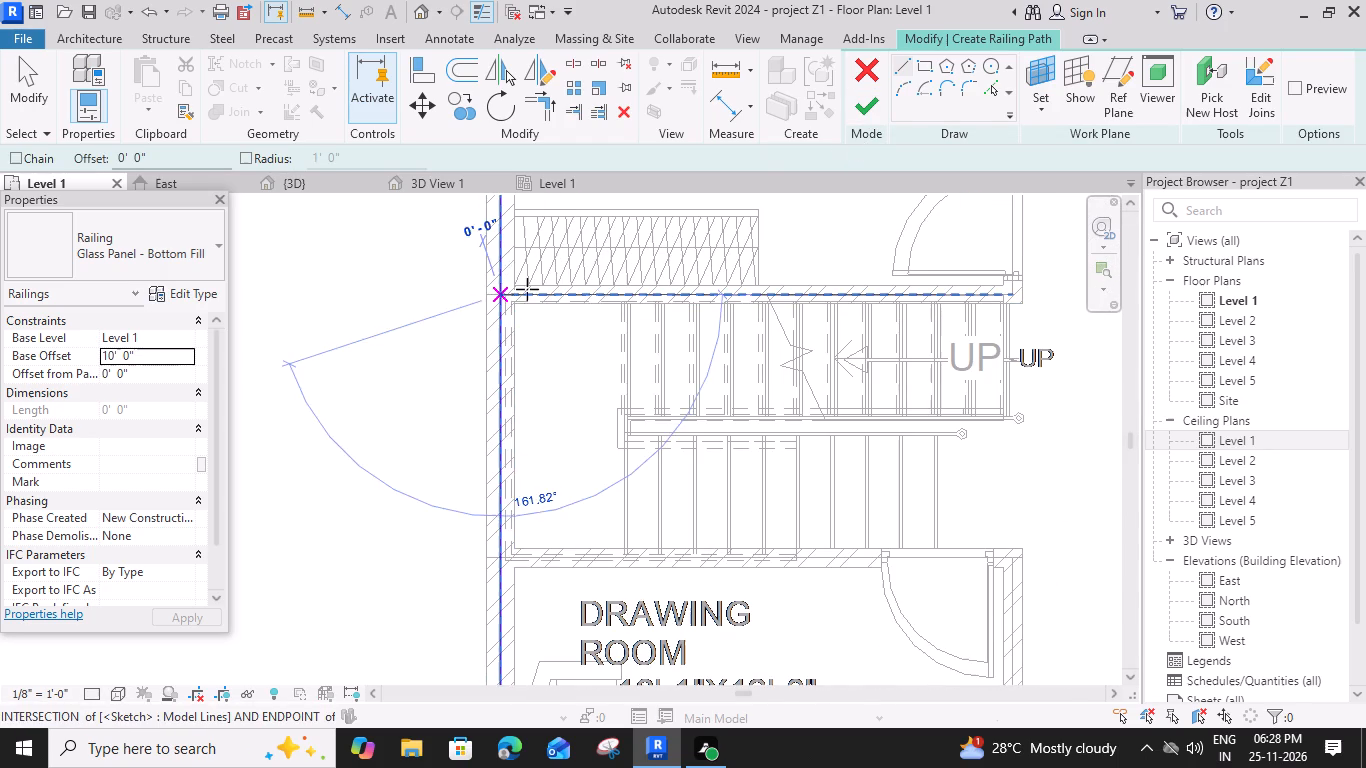
{"action": "left_click", "coordinate": [1011, 294]}
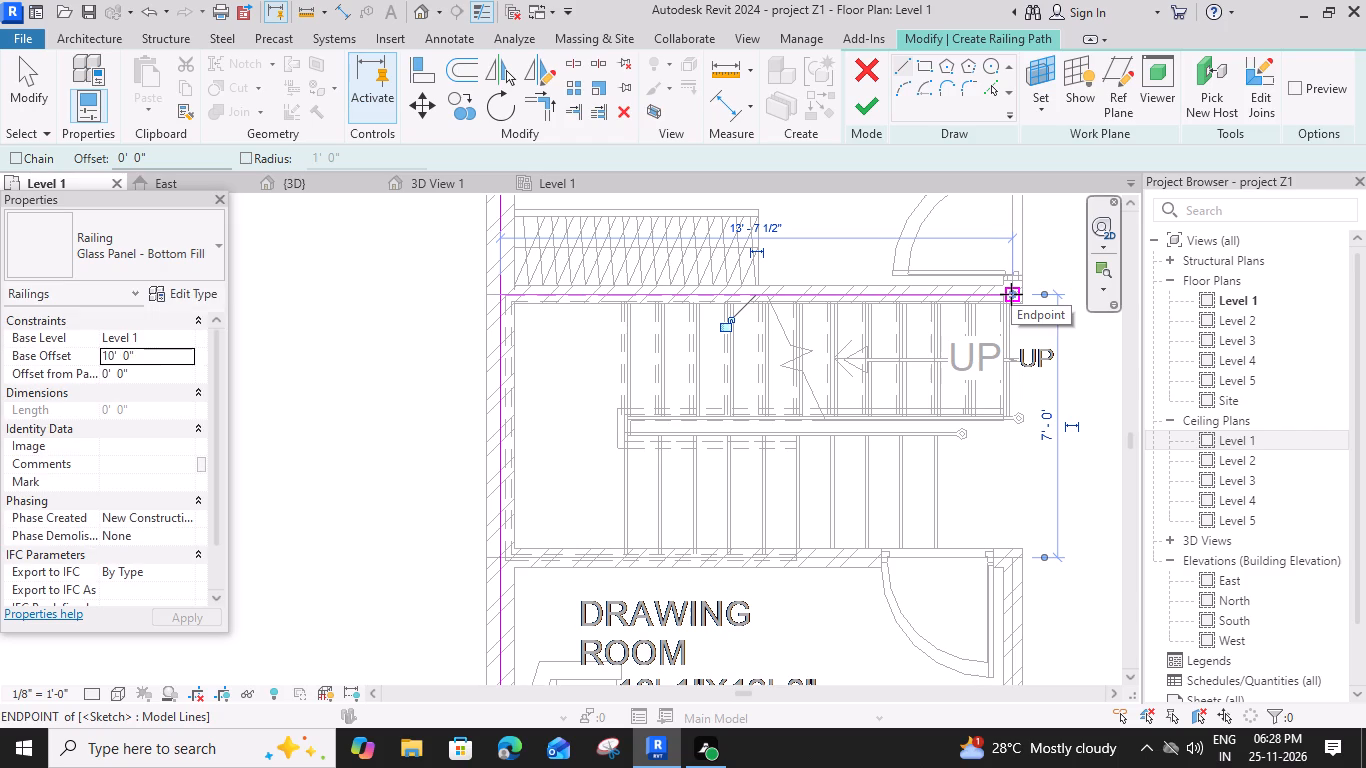
{"action": "key", "text": "Escape"}
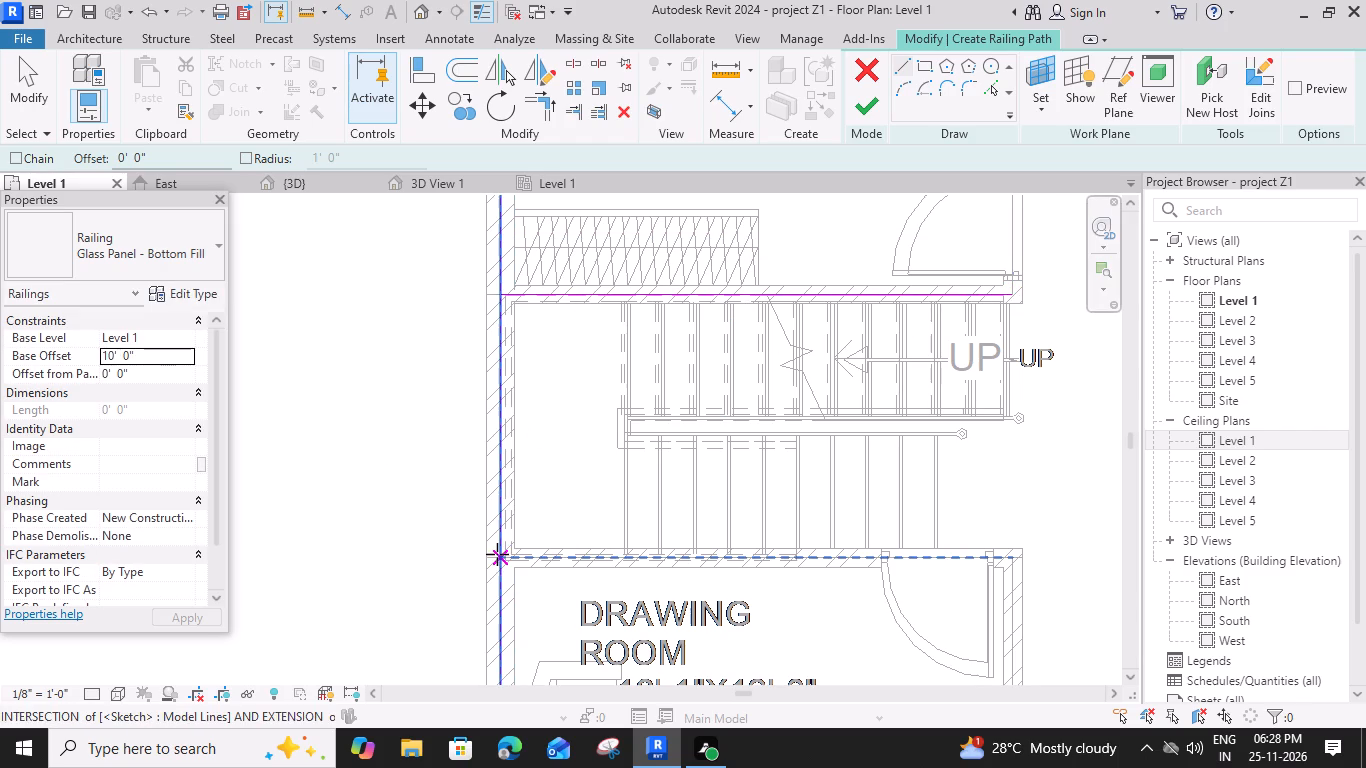
Draw a railing path line about 7' 10" long along the stairwell's south wall, starting at the west path line.
{"action": "left_click", "coordinate": [498, 558]}
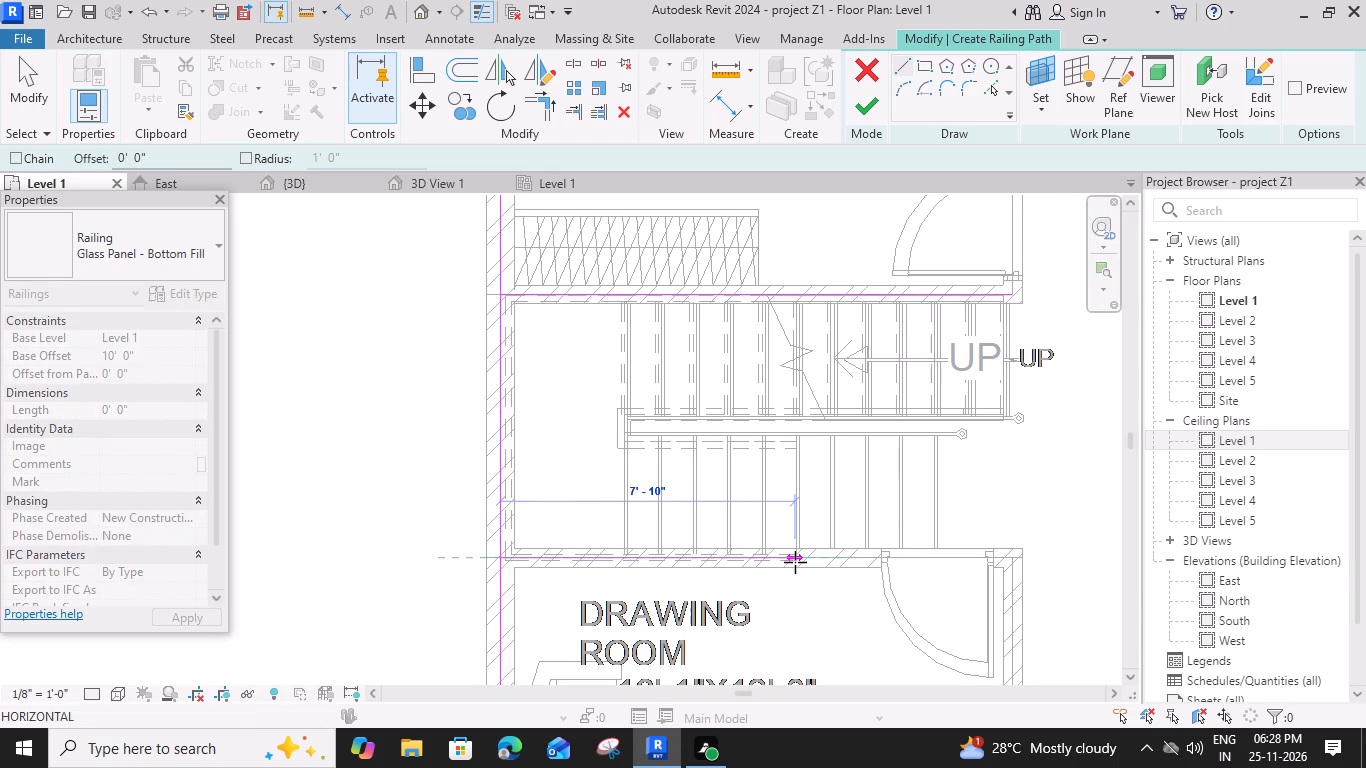
{"action": "left_click", "coordinate": [795, 562]}
{"action": "key", "text": "Escape"}
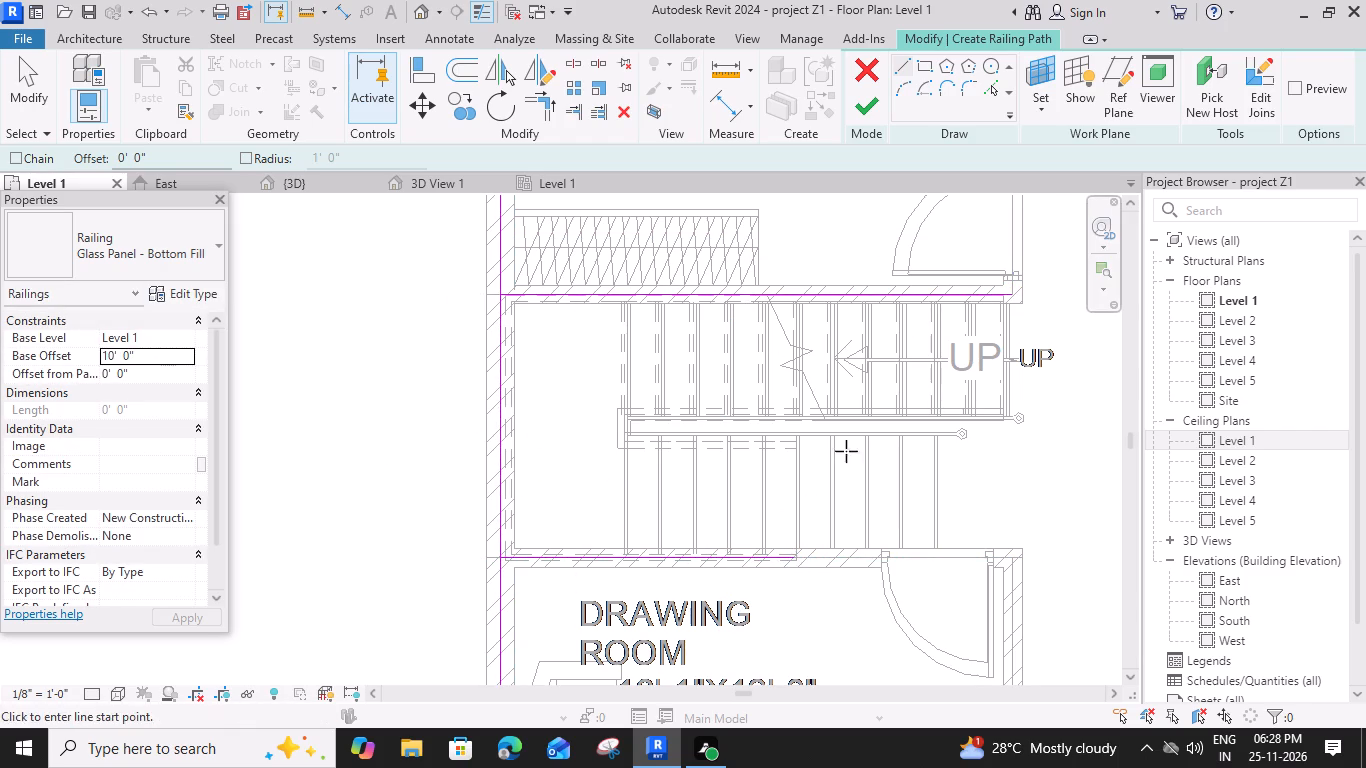
Draw a vertical railing path line from the east end of the stairwell's north line down to the railing between the stair flights.
{"action": "scroll", "coordinate": [1019, 292], "scroll_direction": "up", "scroll_amount": 4}
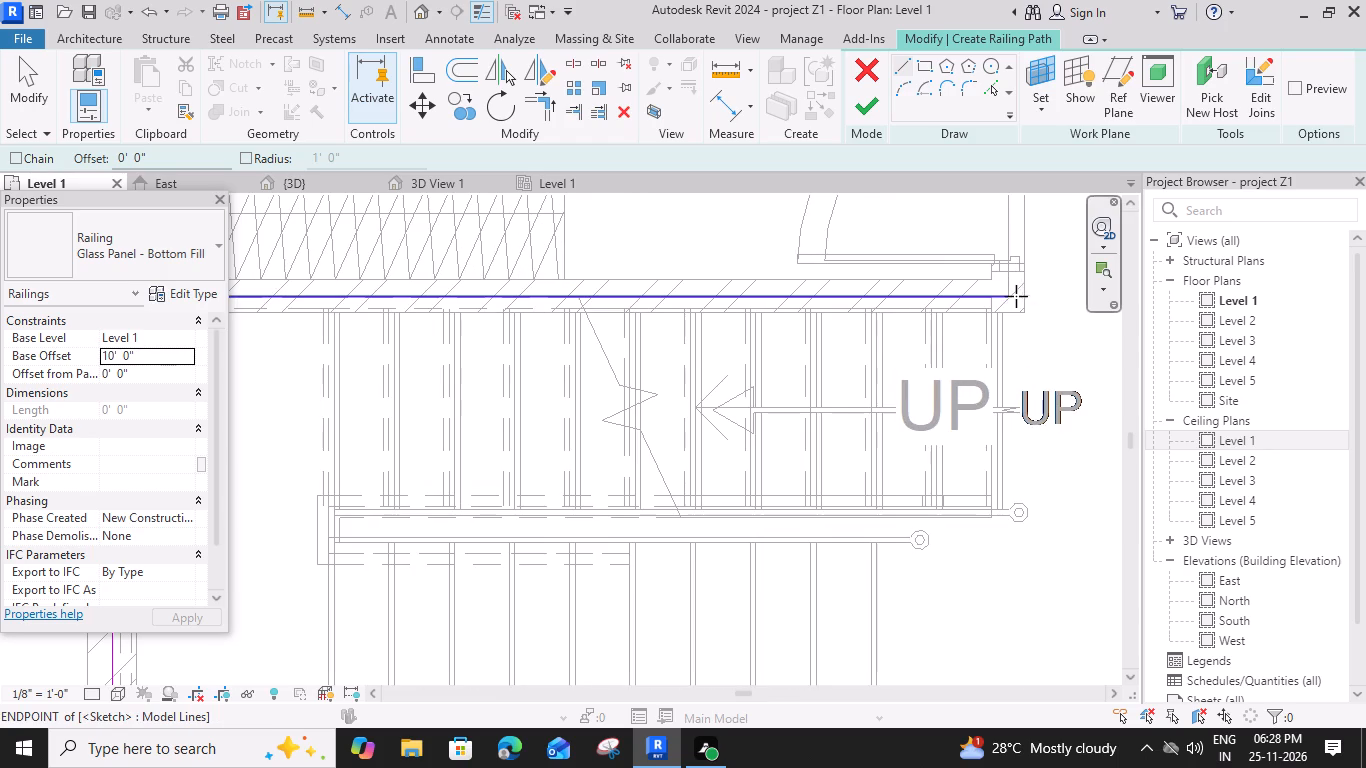
{"action": "left_click", "coordinate": [1010, 295]}
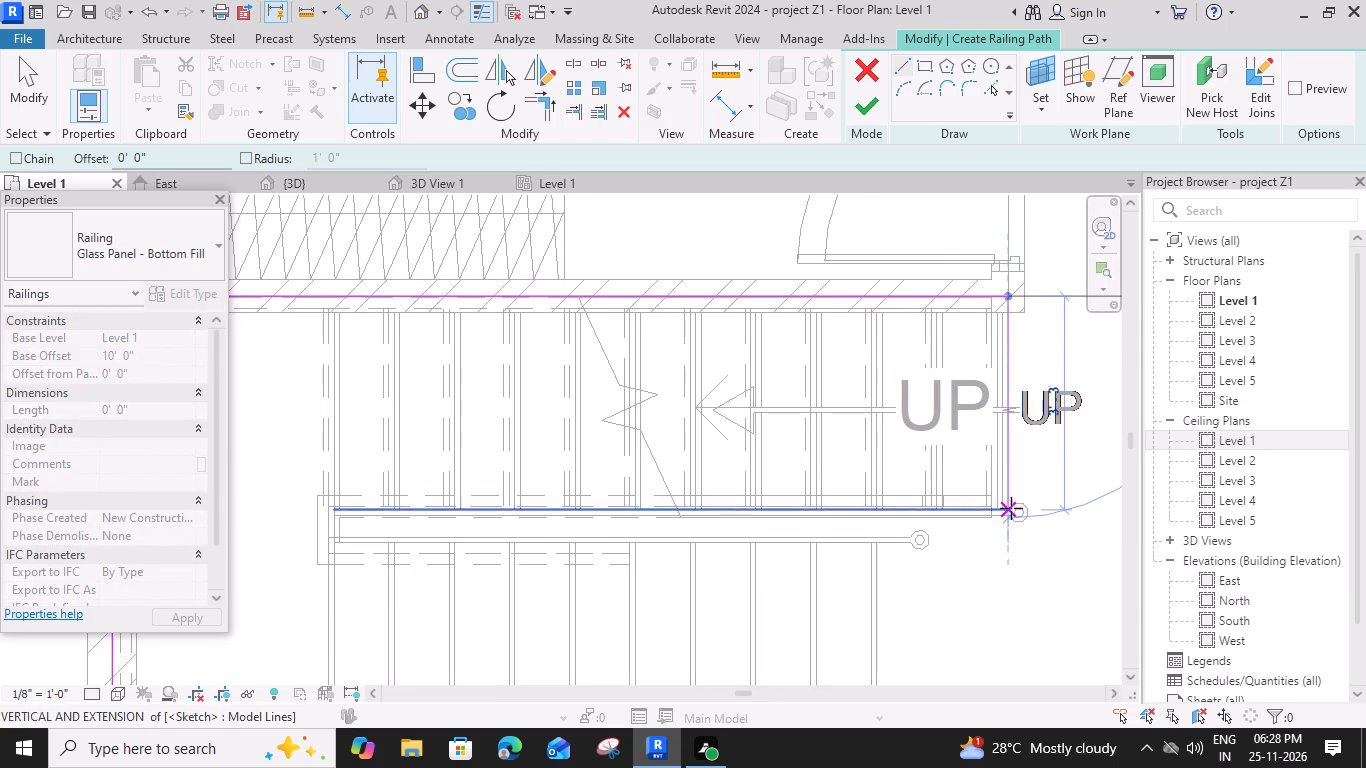
{"action": "left_click", "coordinate": [1011, 516]}
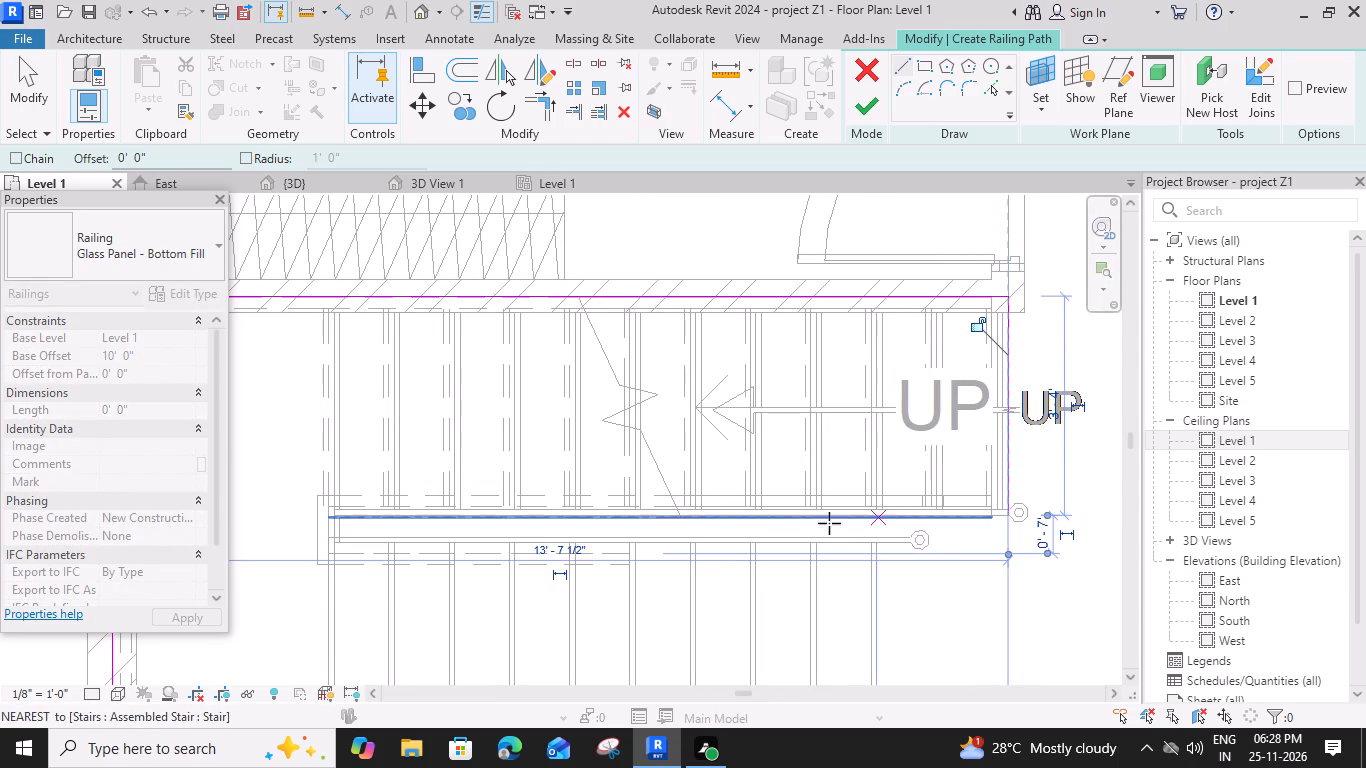
{"action": "scroll", "coordinate": [801, 519], "scroll_direction": "down", "scroll_amount": 3}
{"action": "middle_click_drag", "start_coordinate": [776, 518], "coordinate": [772, 513]}
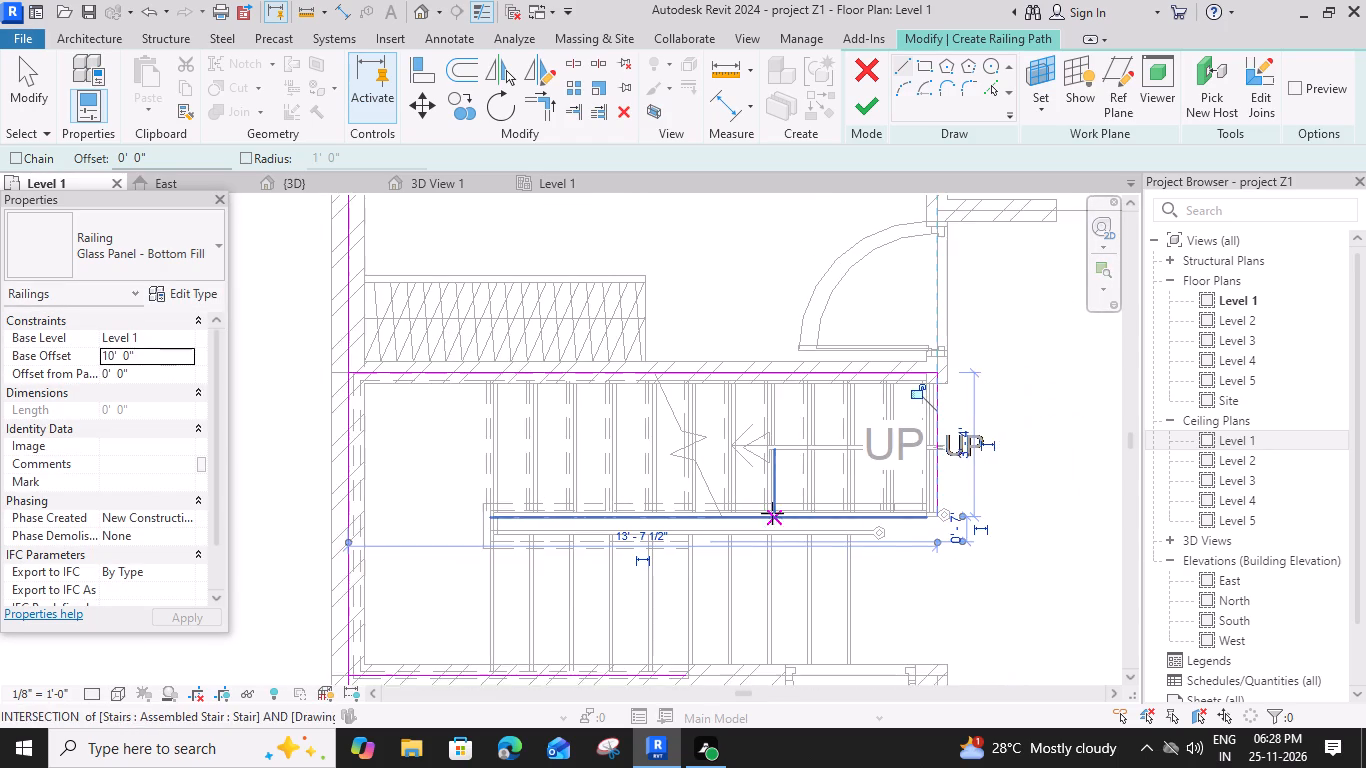
{"action": "middle_click_drag", "start_coordinate": [772, 513], "coordinate": [759, 405]}
{"action": "scroll", "coordinate": [669, 402], "scroll_direction": "up", "scroll_amount": 2}
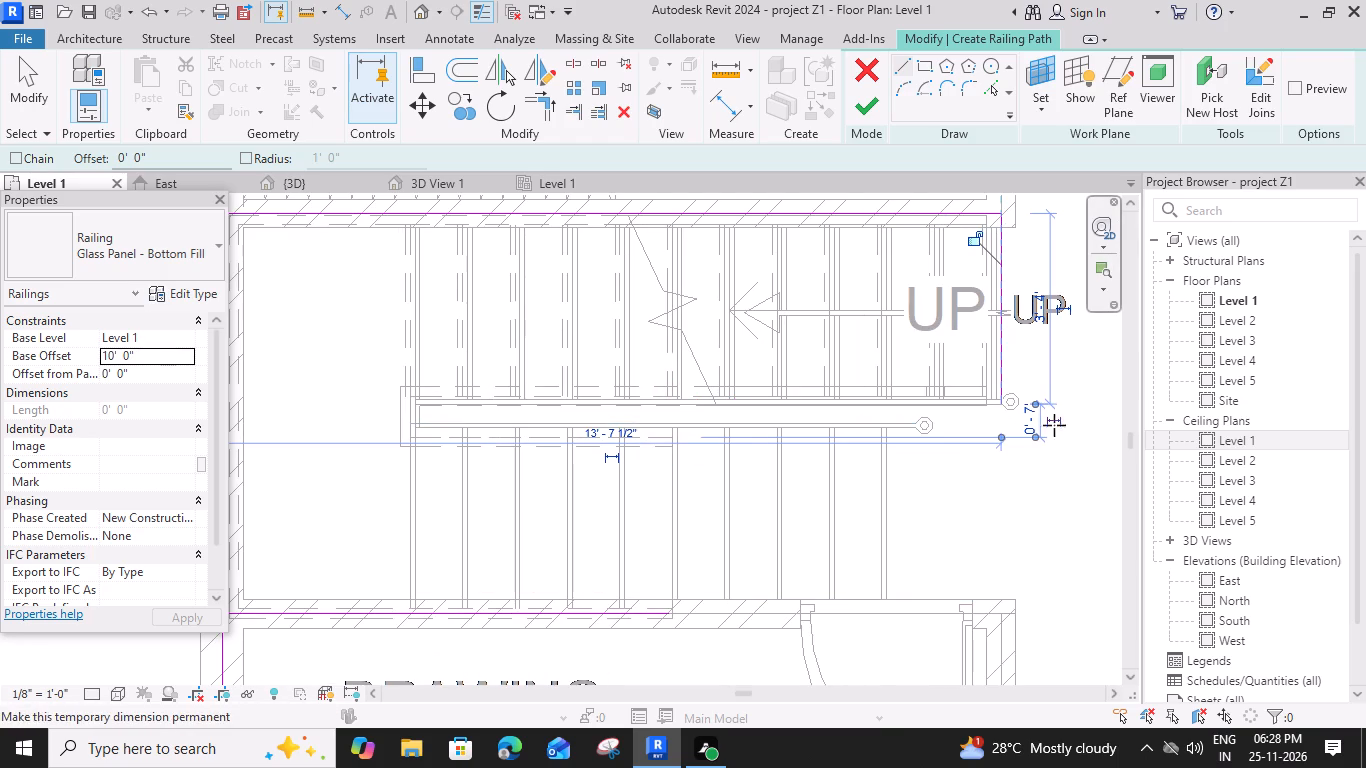
{"action": "key", "text": "Escape"}
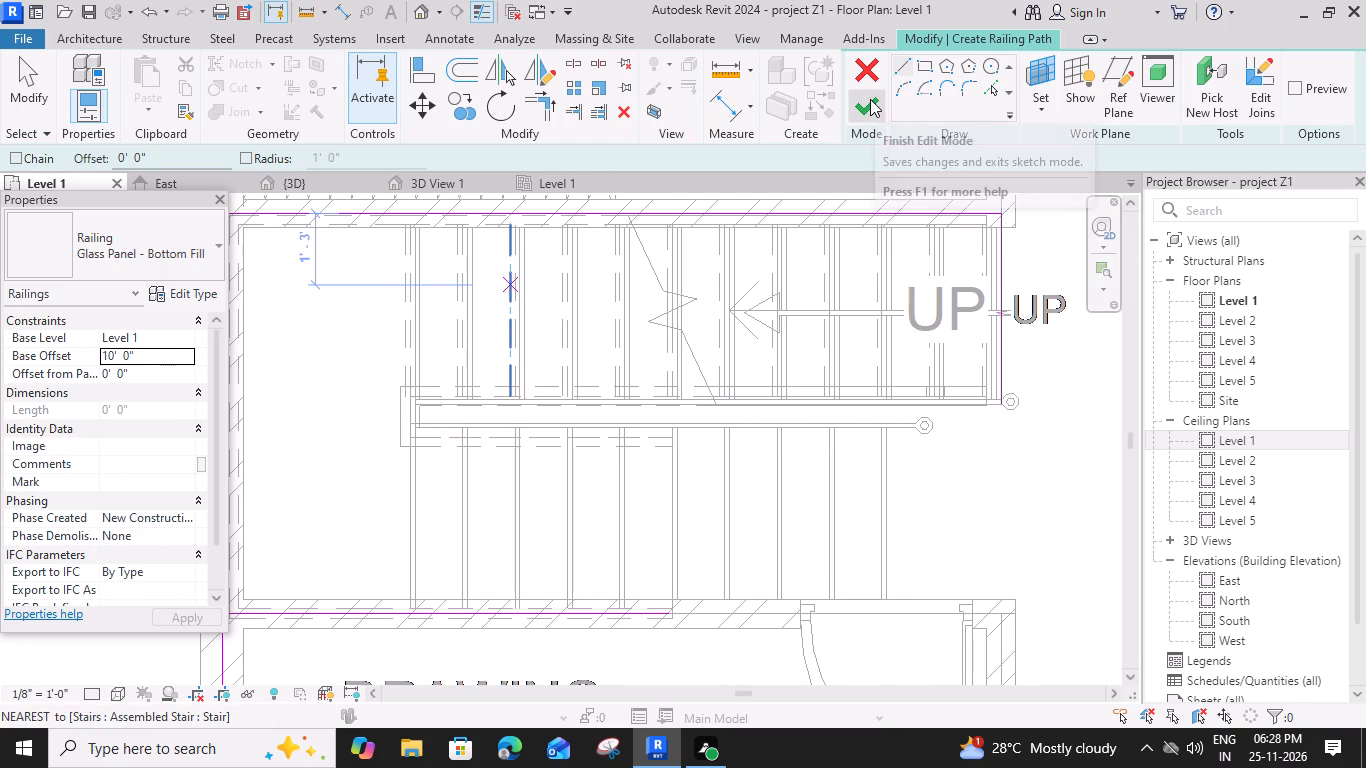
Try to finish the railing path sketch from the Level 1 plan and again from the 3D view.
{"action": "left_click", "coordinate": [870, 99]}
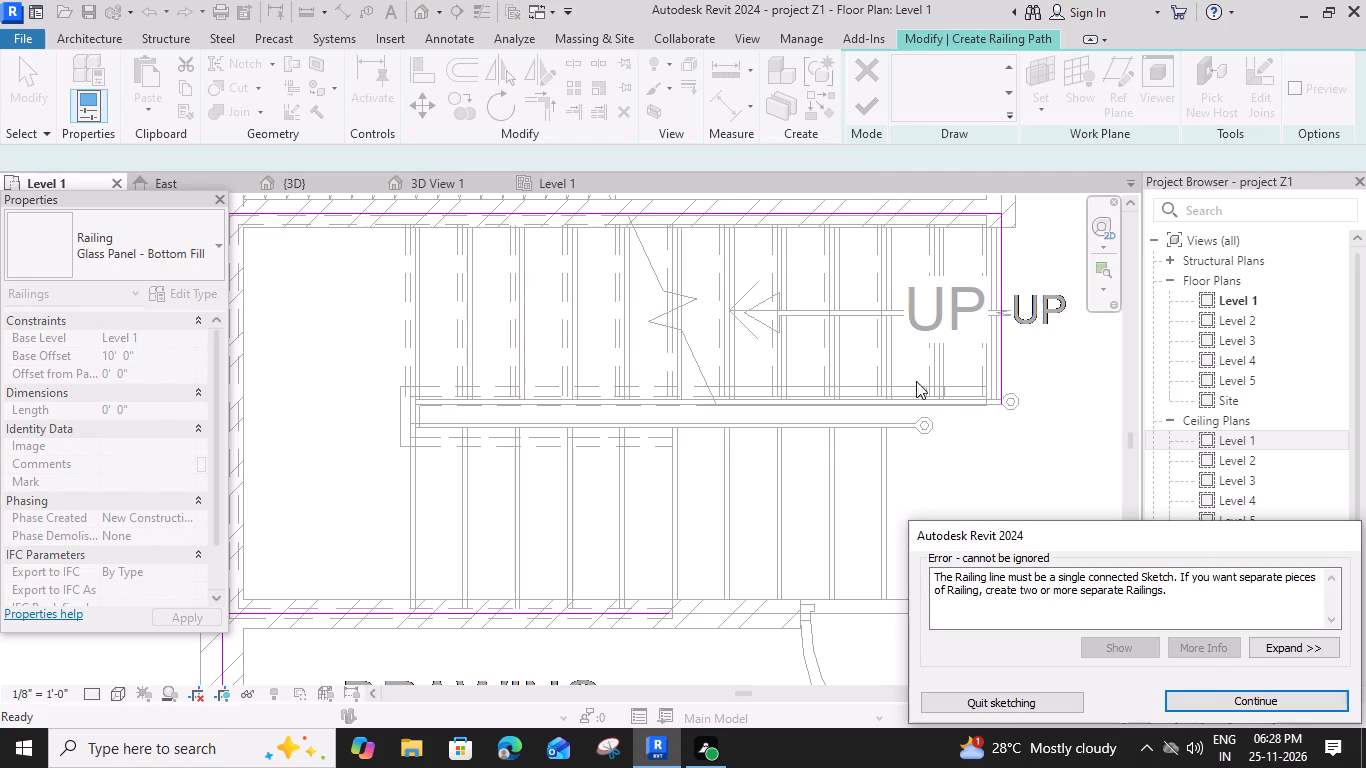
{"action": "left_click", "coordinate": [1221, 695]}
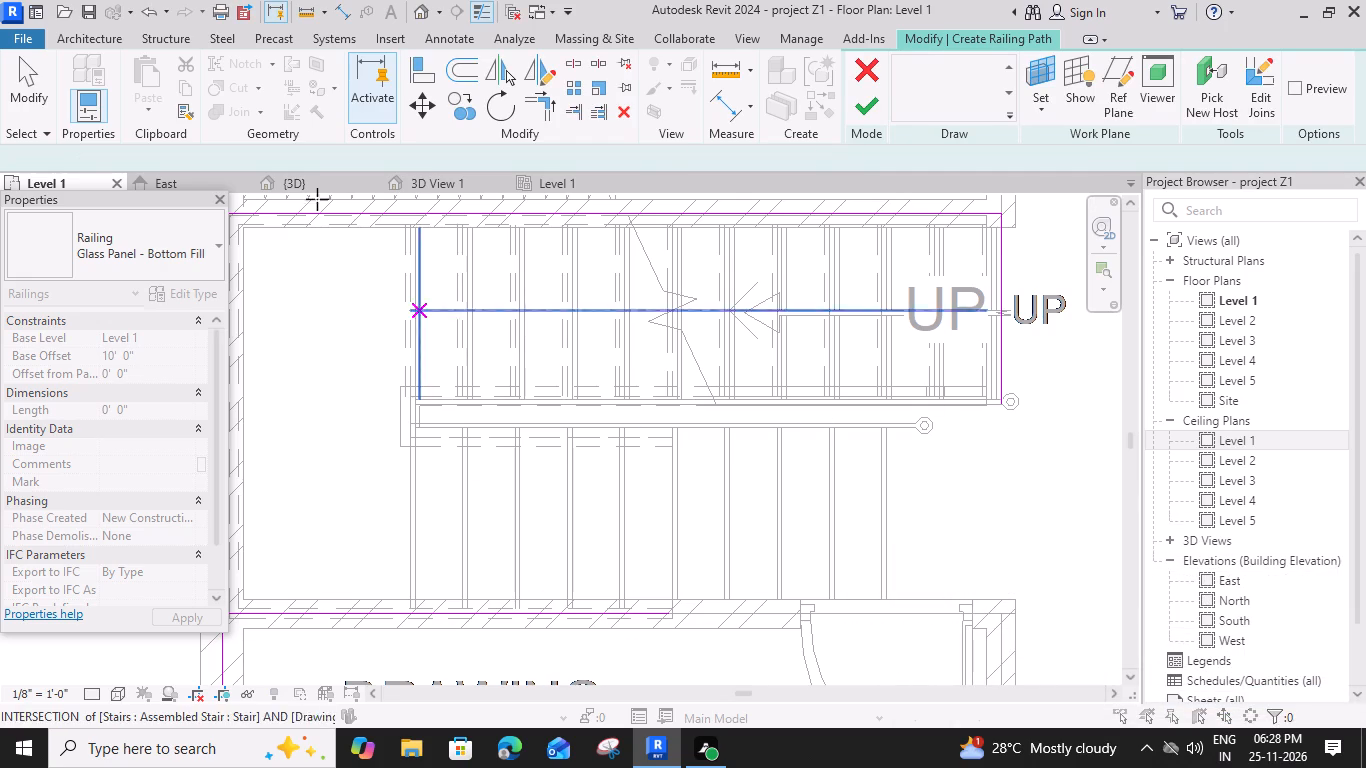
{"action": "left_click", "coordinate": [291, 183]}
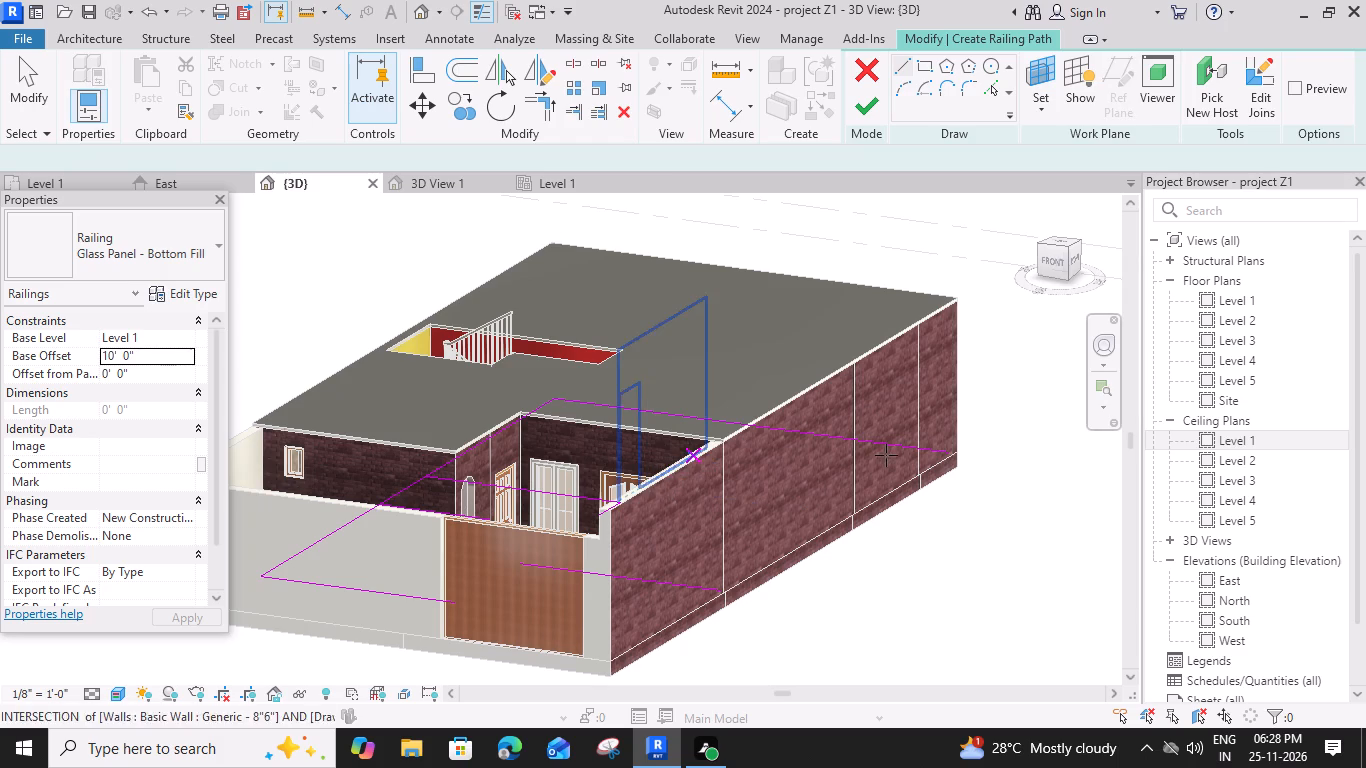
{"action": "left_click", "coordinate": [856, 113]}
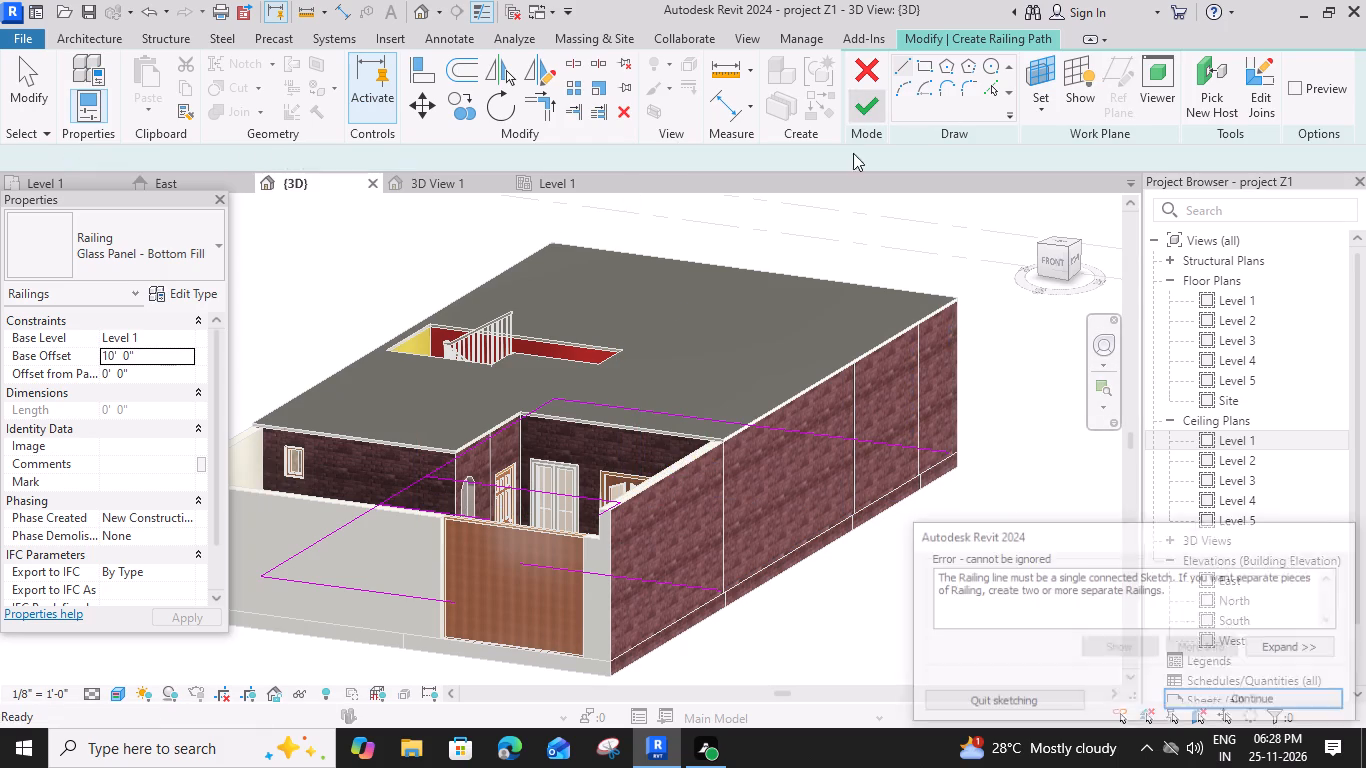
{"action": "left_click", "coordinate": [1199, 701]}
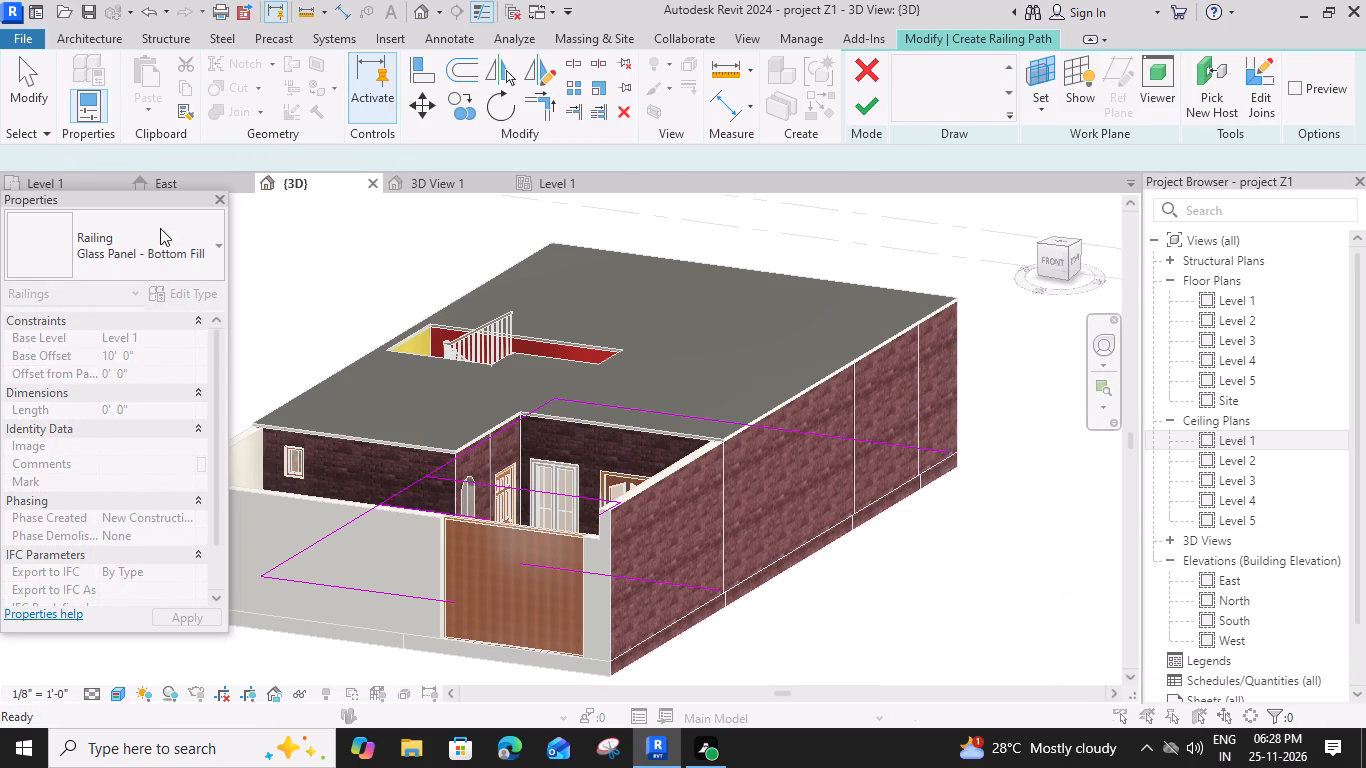
Return to the Level 1 floor plan and examine how the railing path lines connect around the stairwell and the whole house.
{"action": "left_click", "coordinate": [91, 186]}
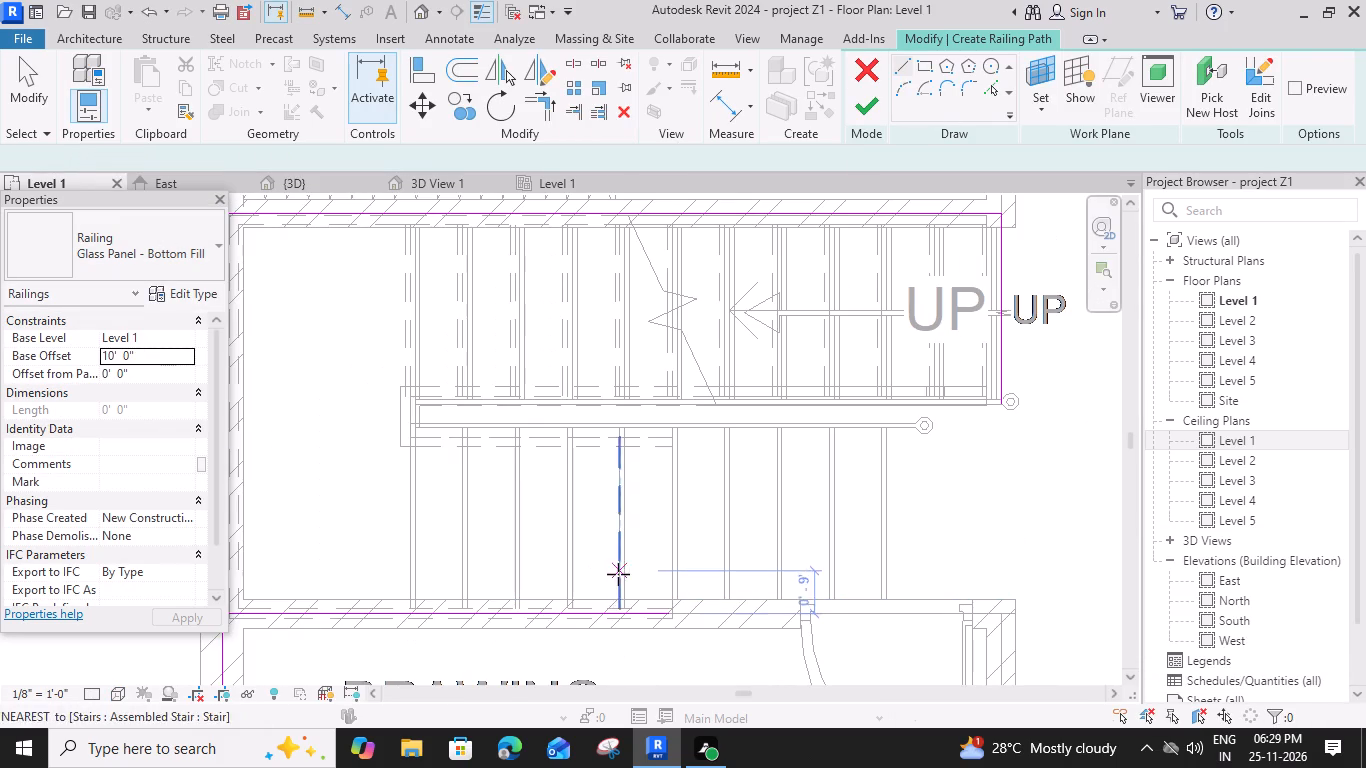
{"action": "key", "text": "Escape"}
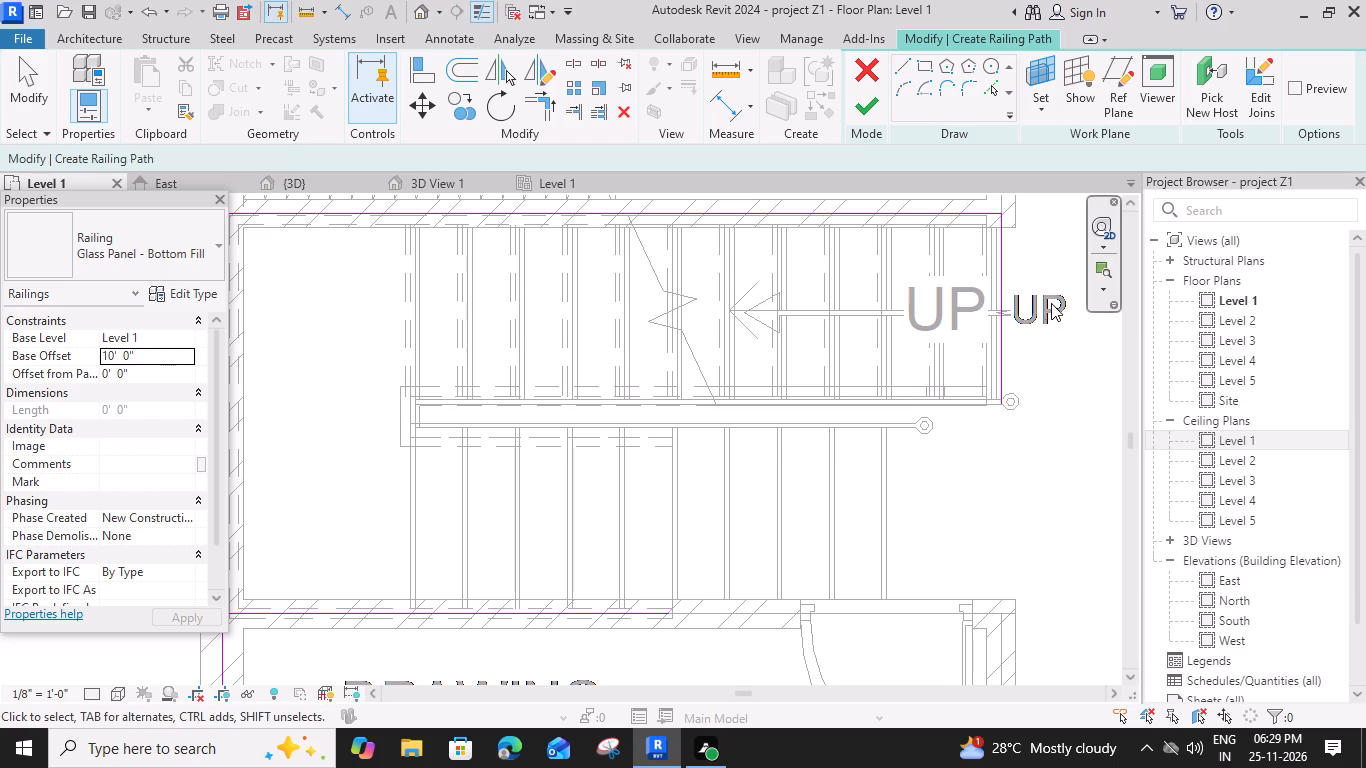
{"action": "scroll", "coordinate": [1012, 354], "scroll_direction": "down", "scroll_amount": 8}
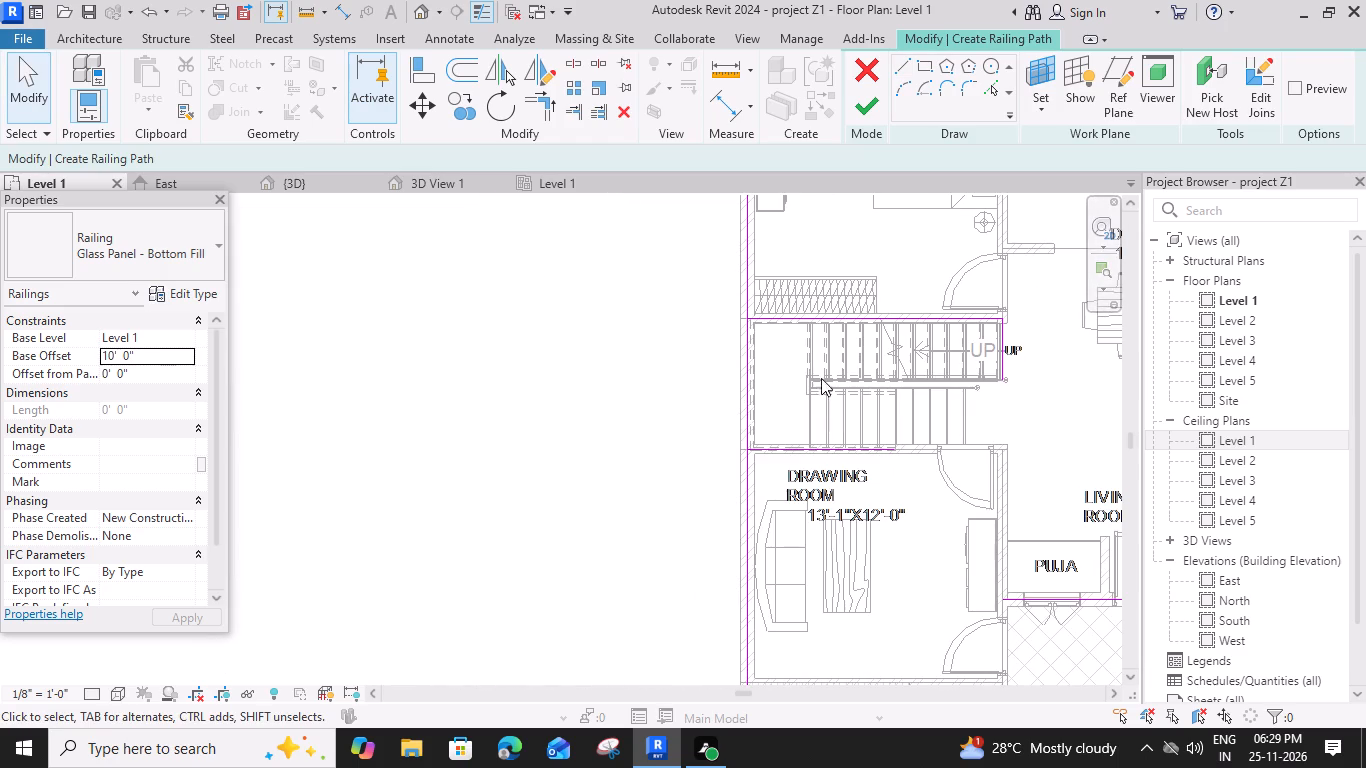
{"action": "scroll", "coordinate": [740, 312], "scroll_direction": "up", "scroll_amount": 9}
{"action": "scroll", "coordinate": [798, 366], "scroll_direction": "down", "scroll_amount": 5}
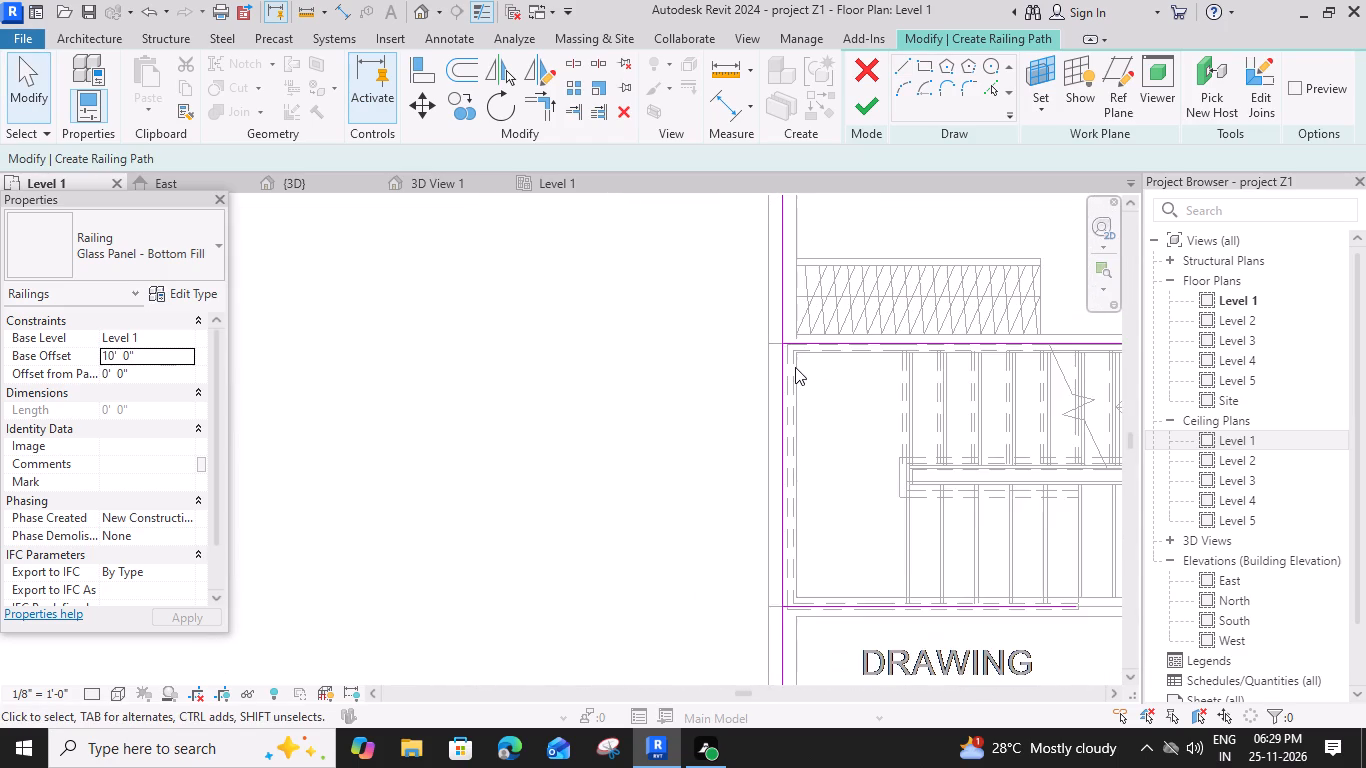
{"action": "scroll", "coordinate": [795, 367], "scroll_direction": "down", "scroll_amount": 10}
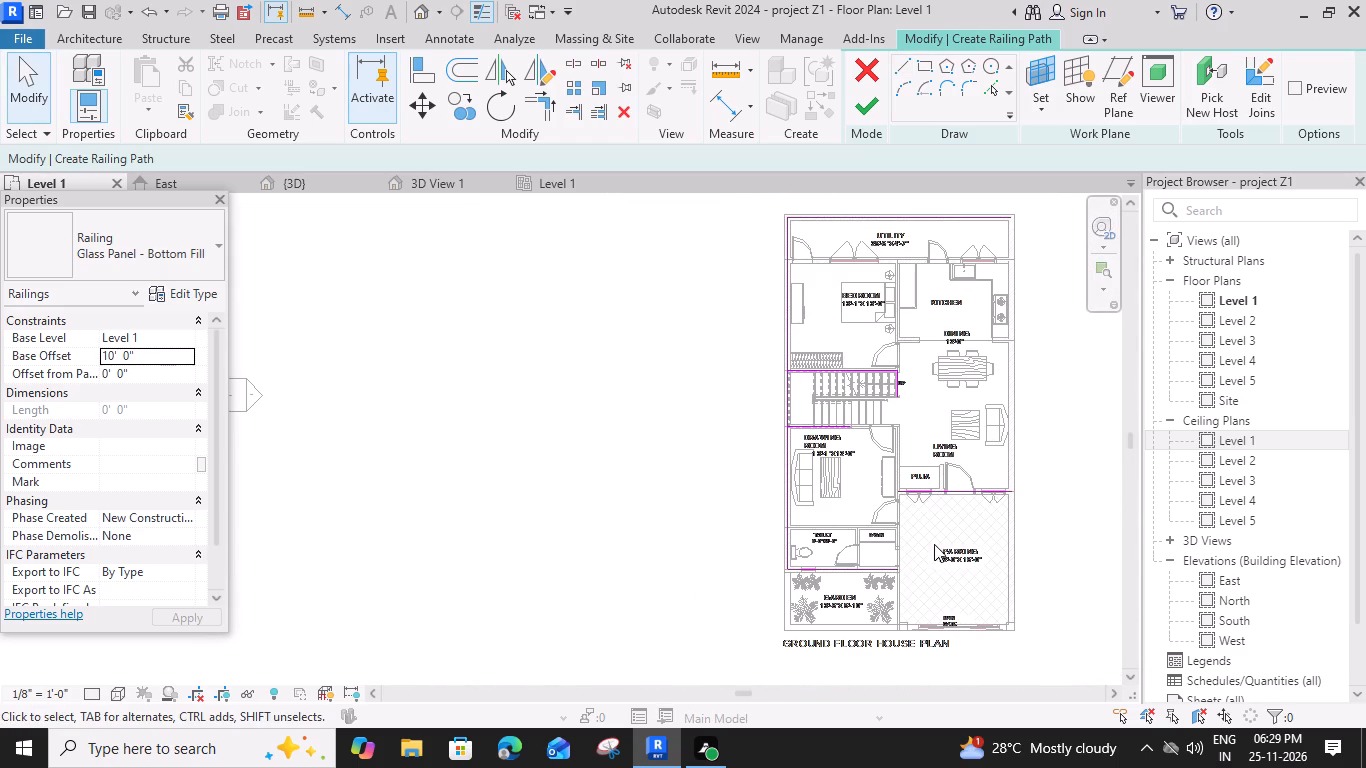
Delete the vertical railing path line at the east end of the stairwell.
{"action": "scroll", "coordinate": [881, 365], "scroll_direction": "up", "scroll_amount": 5}
{"action": "scroll", "coordinate": [879, 368], "scroll_direction": "down", "scroll_amount": 3}
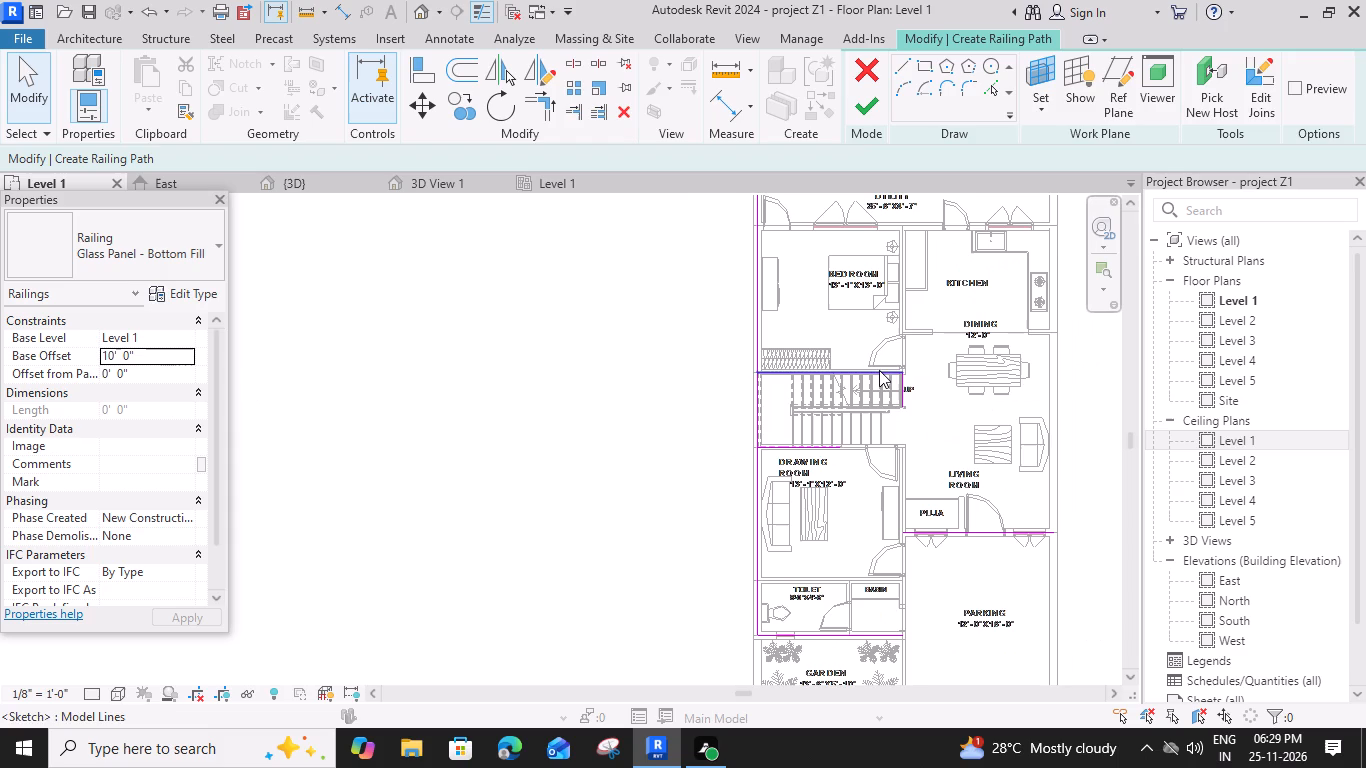
{"action": "middle_click_drag", "start_coordinate": [961, 228], "coordinate": [920, 360]}
{"action": "scroll", "coordinate": [883, 349], "scroll_direction": "up", "scroll_amount": 4}
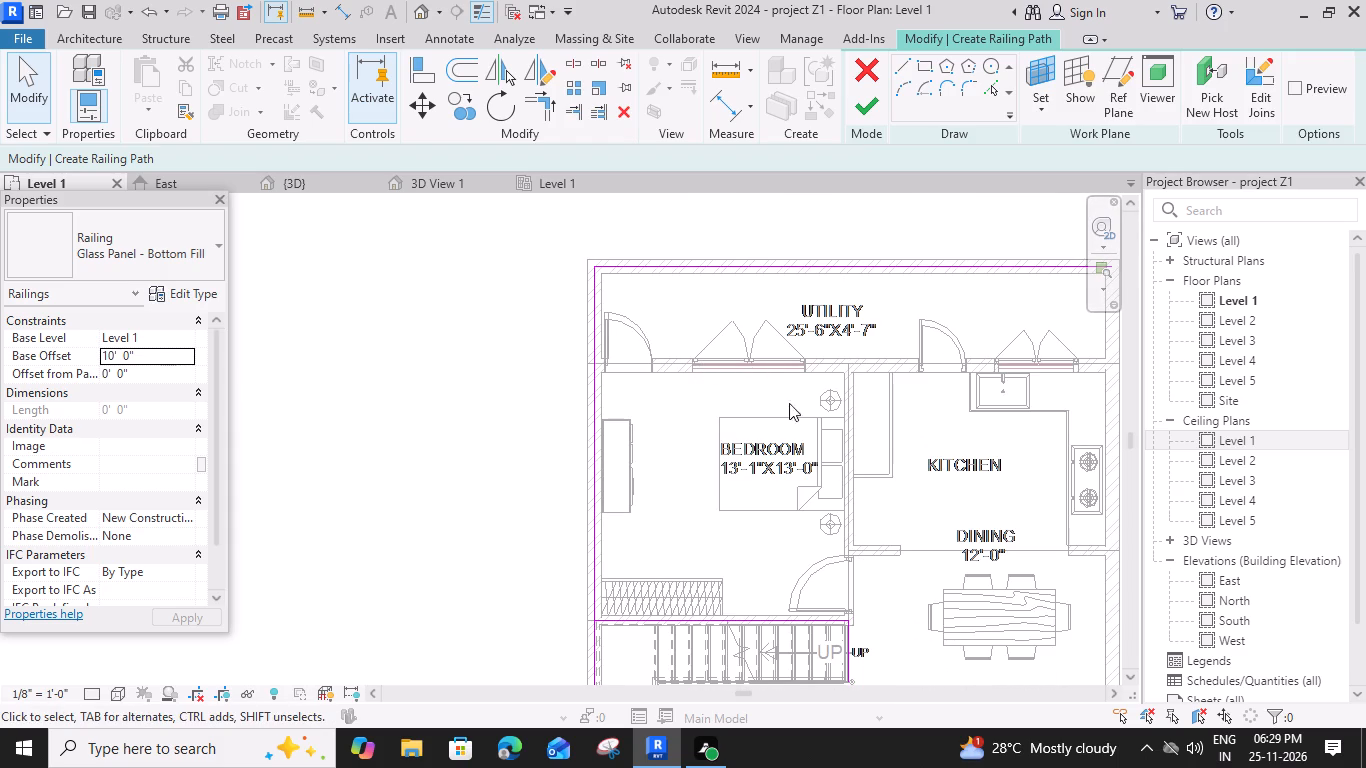
{"action": "left_click", "coordinate": [762, 353]}
{"action": "scroll", "coordinate": [879, 474], "scroll_direction": "down", "scroll_amount": 2}
{"action": "middle_click_drag", "start_coordinate": [885, 505], "coordinate": [781, 313]}
{"action": "scroll", "coordinate": [735, 421], "scroll_direction": "up", "scroll_amount": 3}
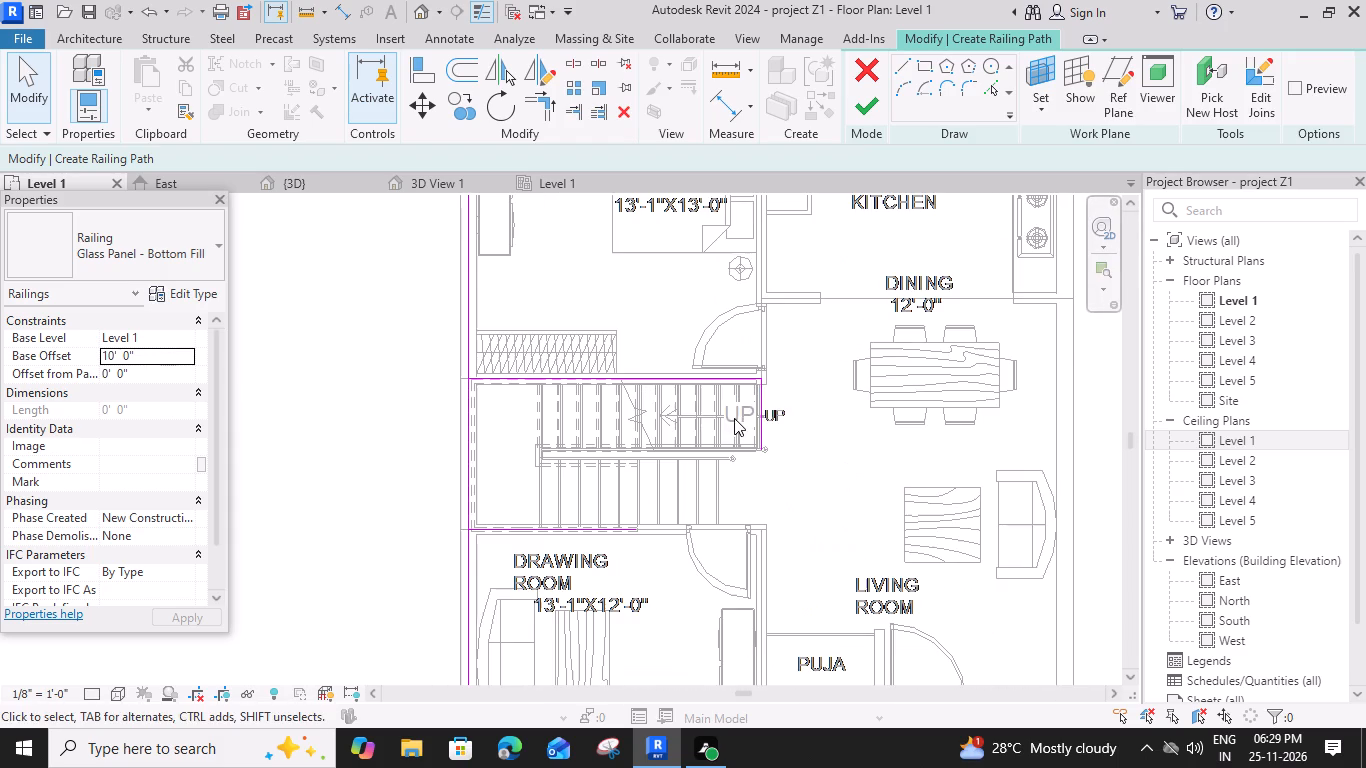
{"action": "left_click", "coordinate": [757, 401]}
{"action": "key", "text": "Delete"}
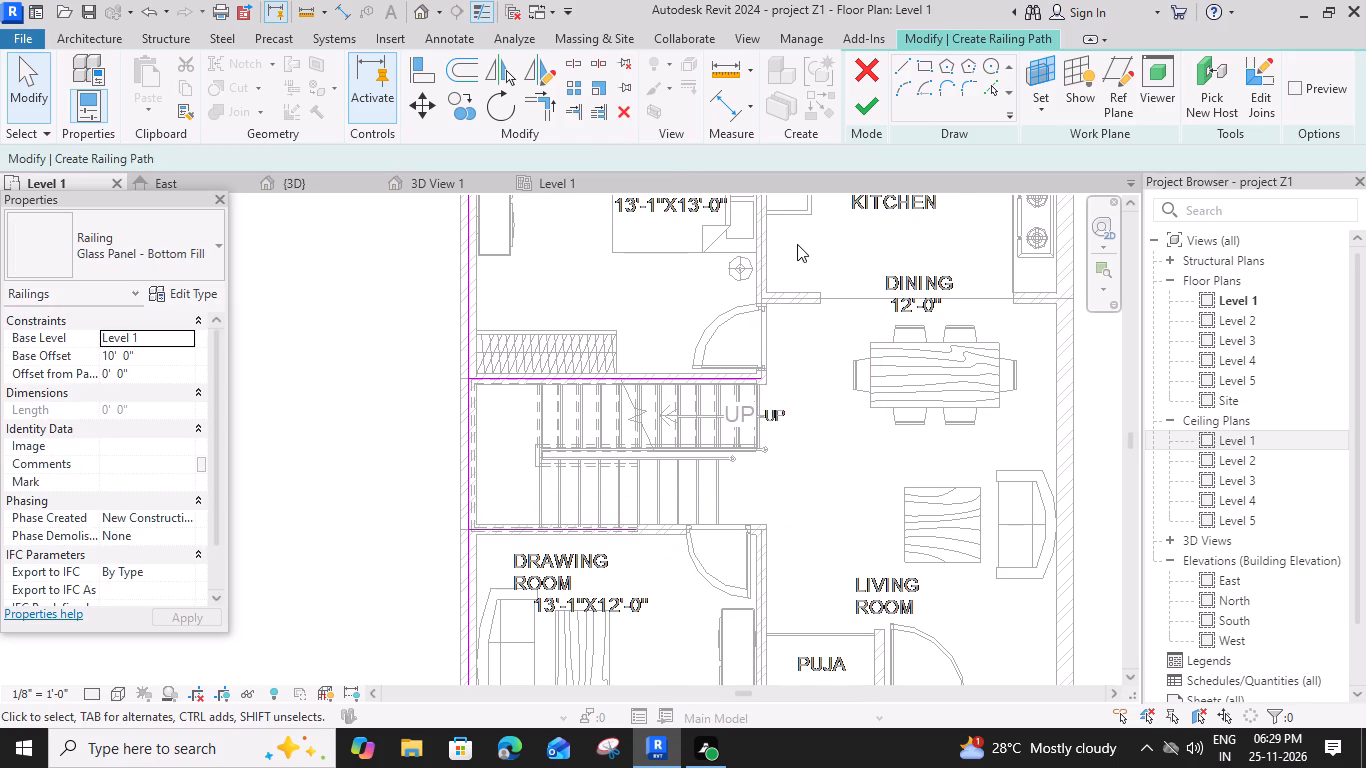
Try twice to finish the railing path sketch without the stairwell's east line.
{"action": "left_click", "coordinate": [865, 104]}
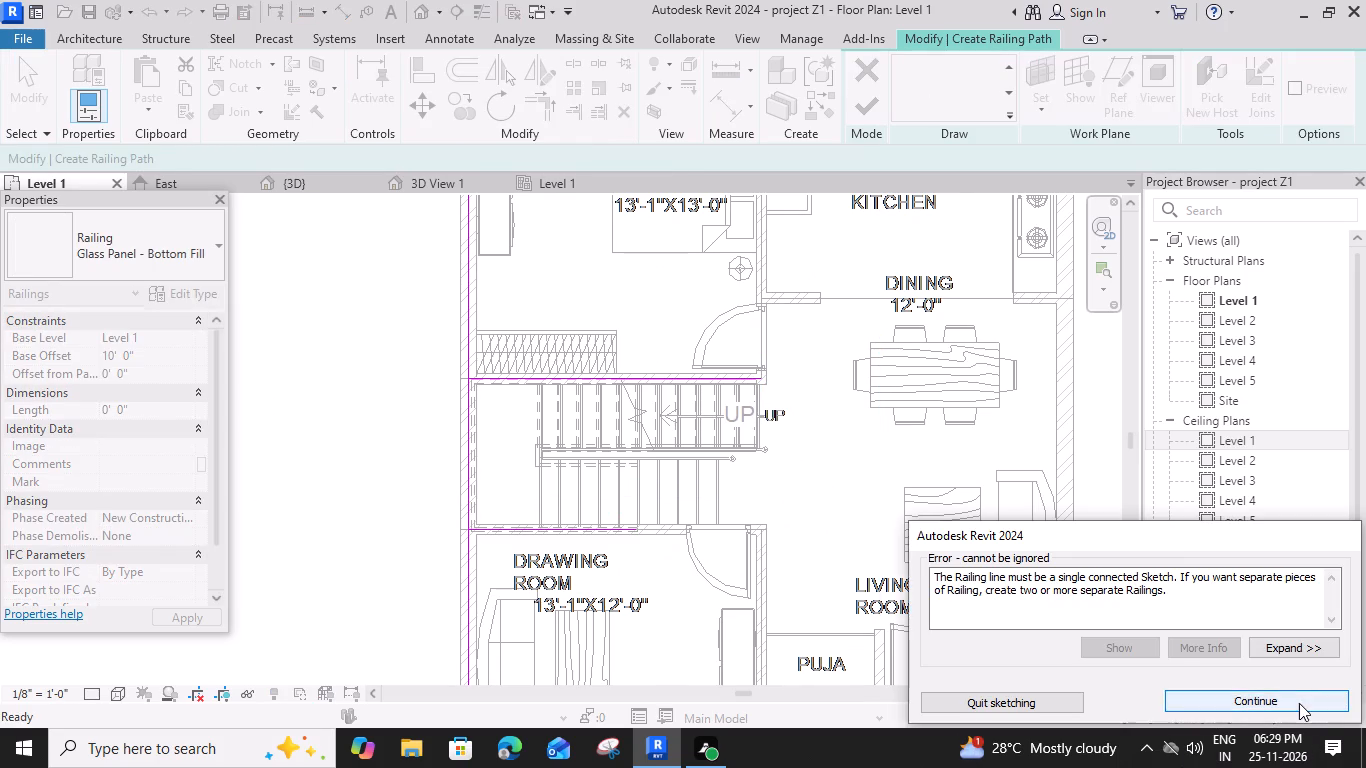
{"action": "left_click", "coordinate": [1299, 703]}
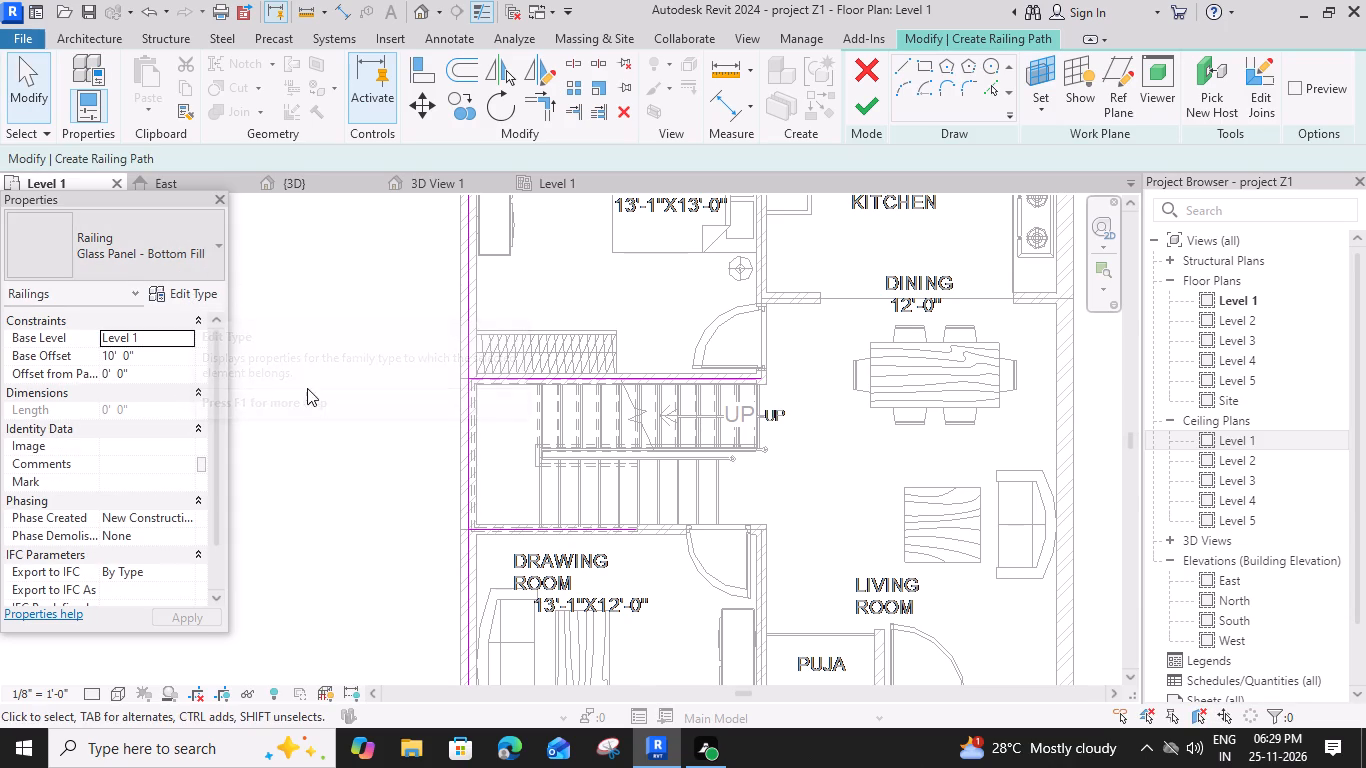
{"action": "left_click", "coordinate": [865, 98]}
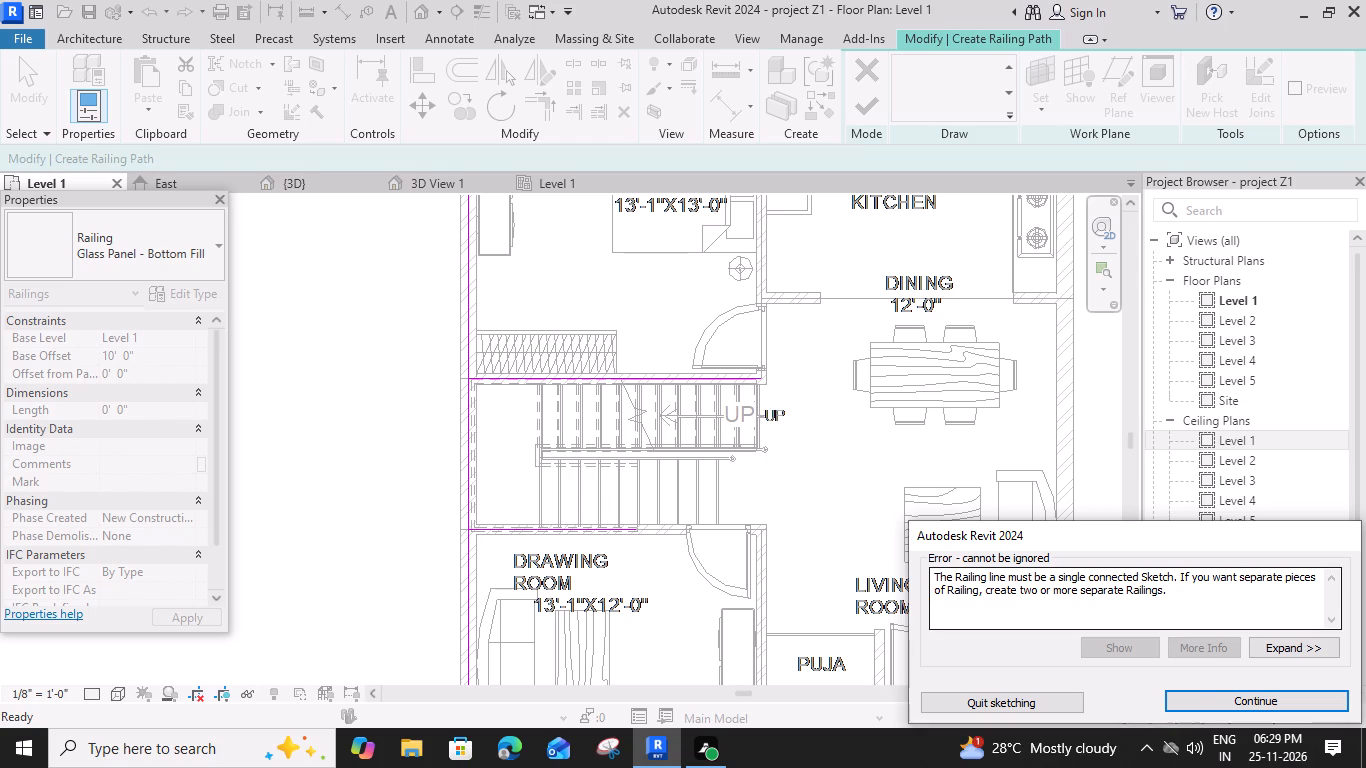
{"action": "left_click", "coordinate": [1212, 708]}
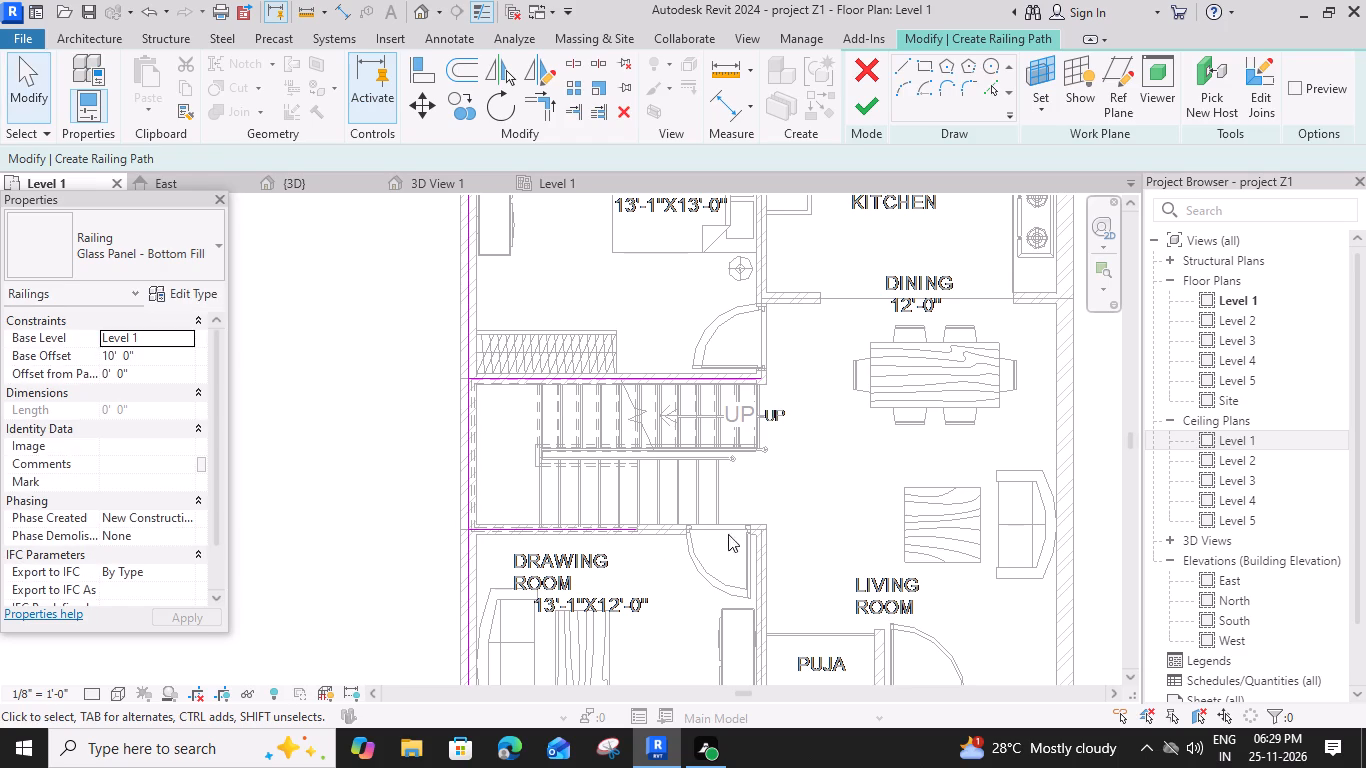
Delete the railing path lines along the stairwell's north and south walls and try to finish the sketch.
{"action": "left_click", "coordinate": [607, 380]}
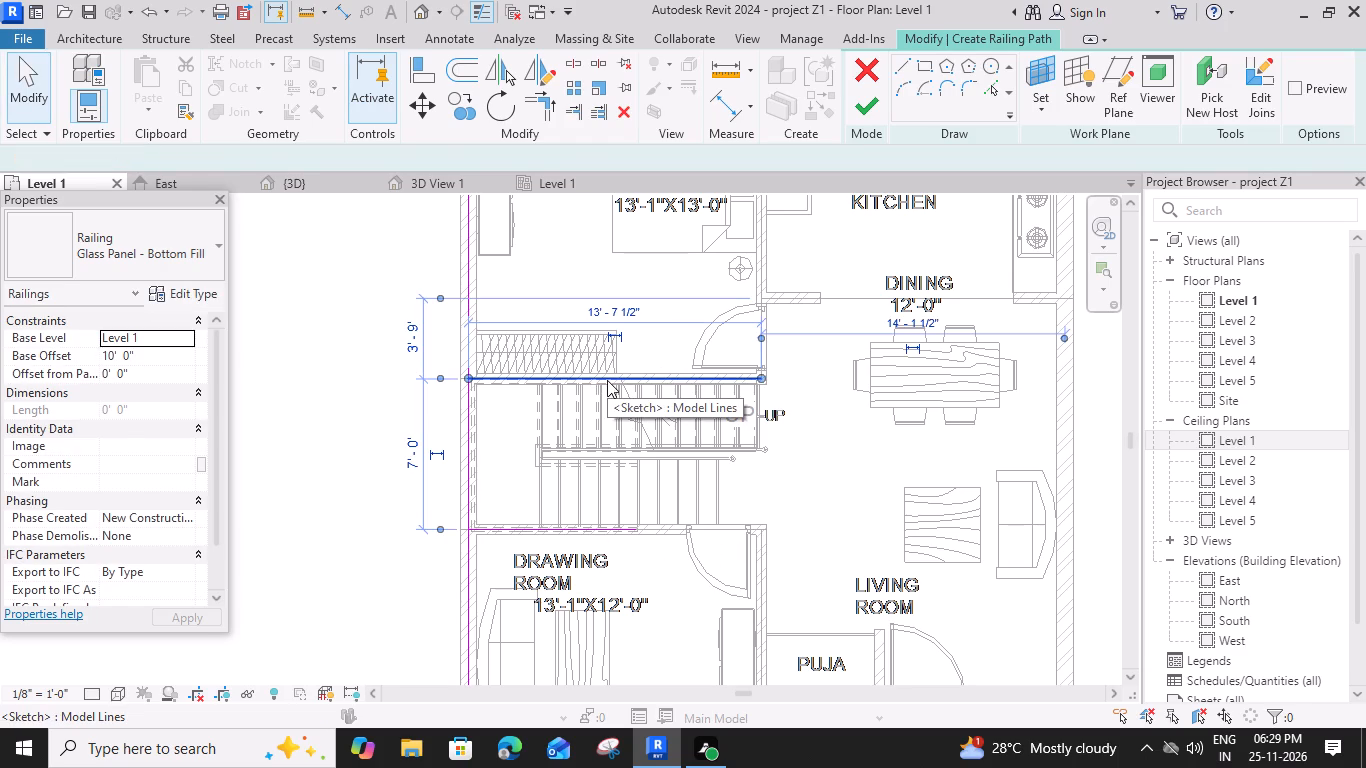
{"action": "key", "text": "Delete"}
{"action": "left_click", "coordinate": [563, 530]}
{"action": "key", "text": "Delete"}
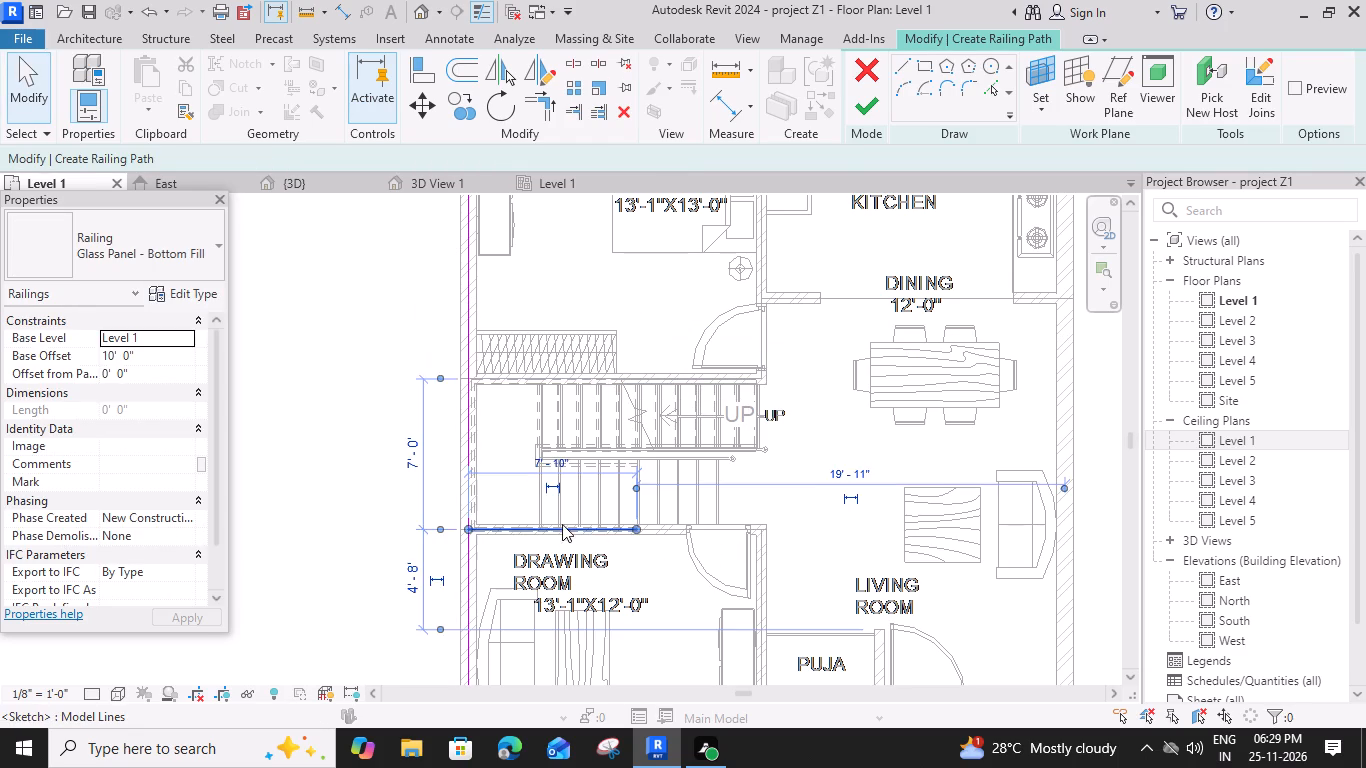
{"action": "left_click", "coordinate": [856, 115]}
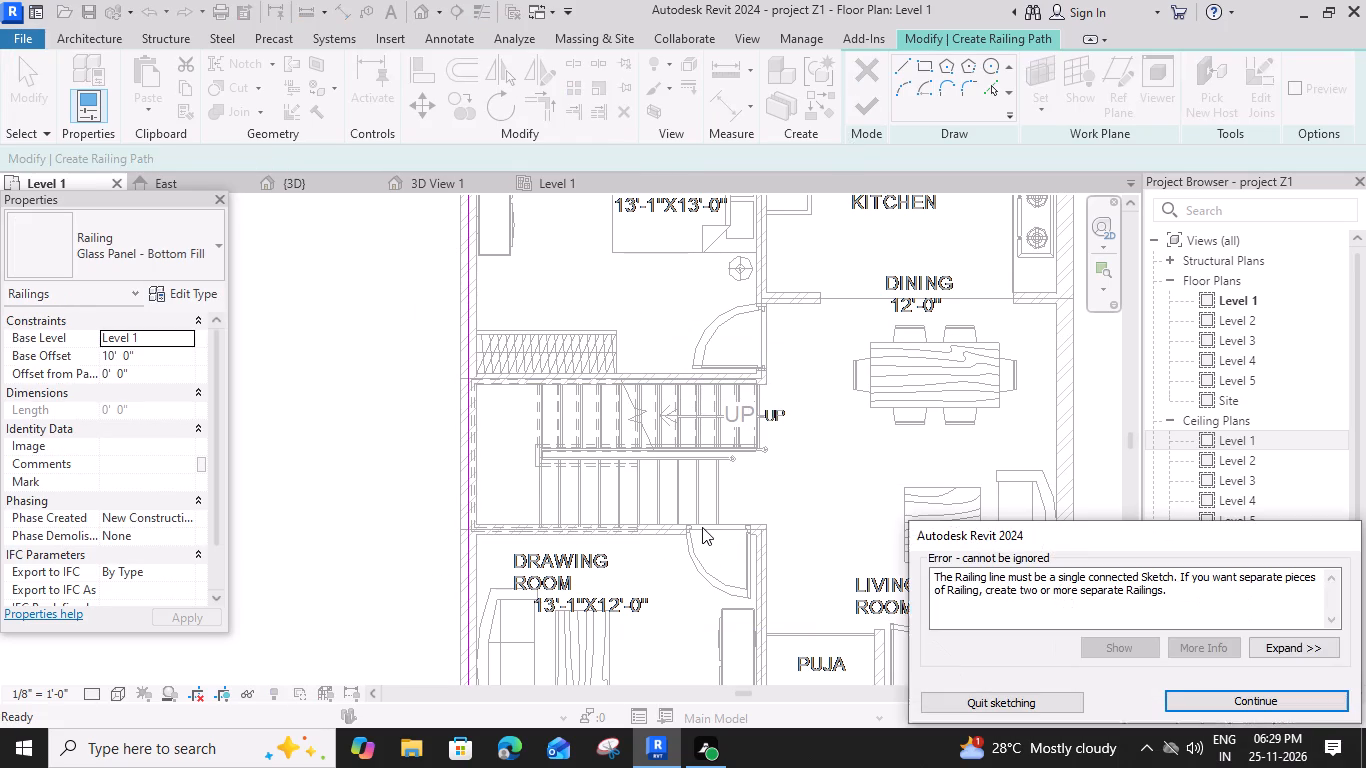
{"action": "left_click", "coordinate": [1202, 703]}
Draw a railing path line along the east outer wall from the utility's northeast corner to the line on the living room's south wall.
{"action": "scroll", "coordinate": [924, 562], "scroll_direction": "down", "scroll_amount": 4}
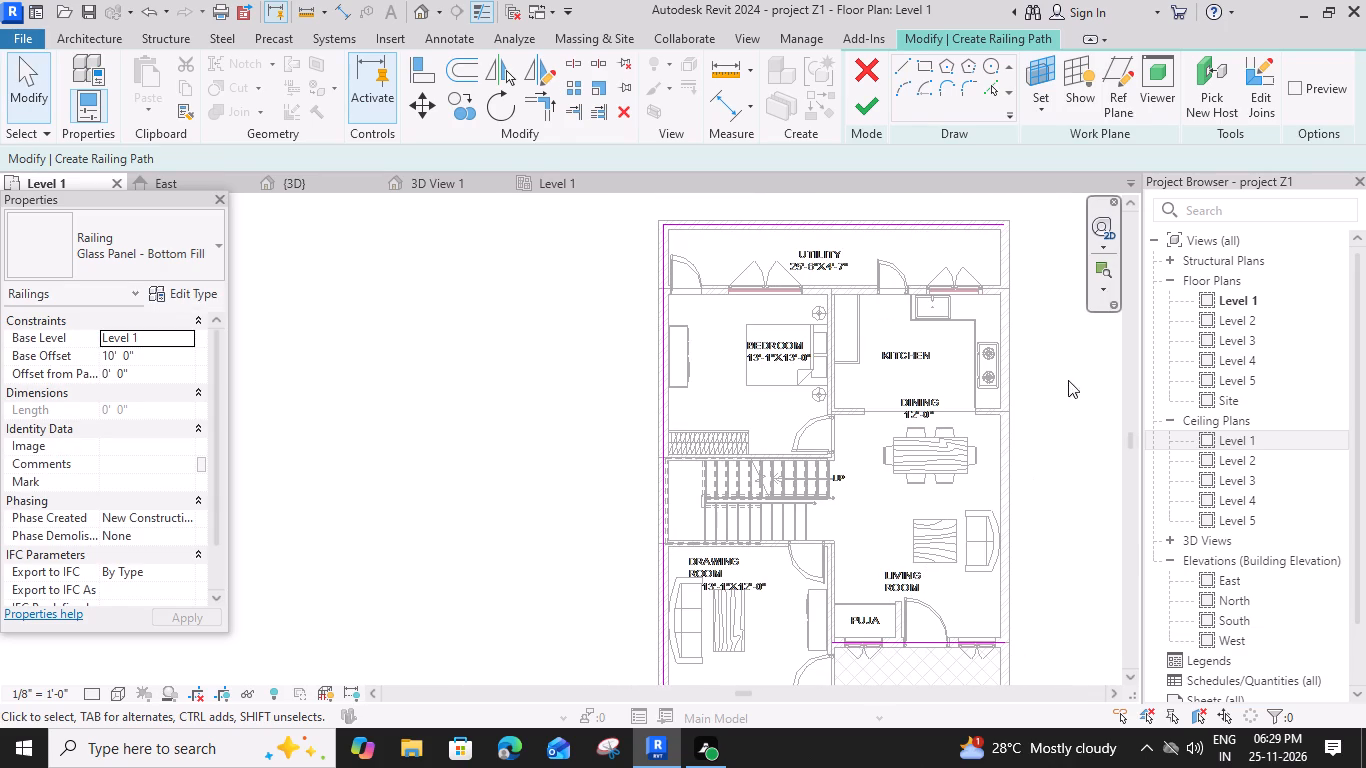
{"action": "left_click", "coordinate": [907, 62]}
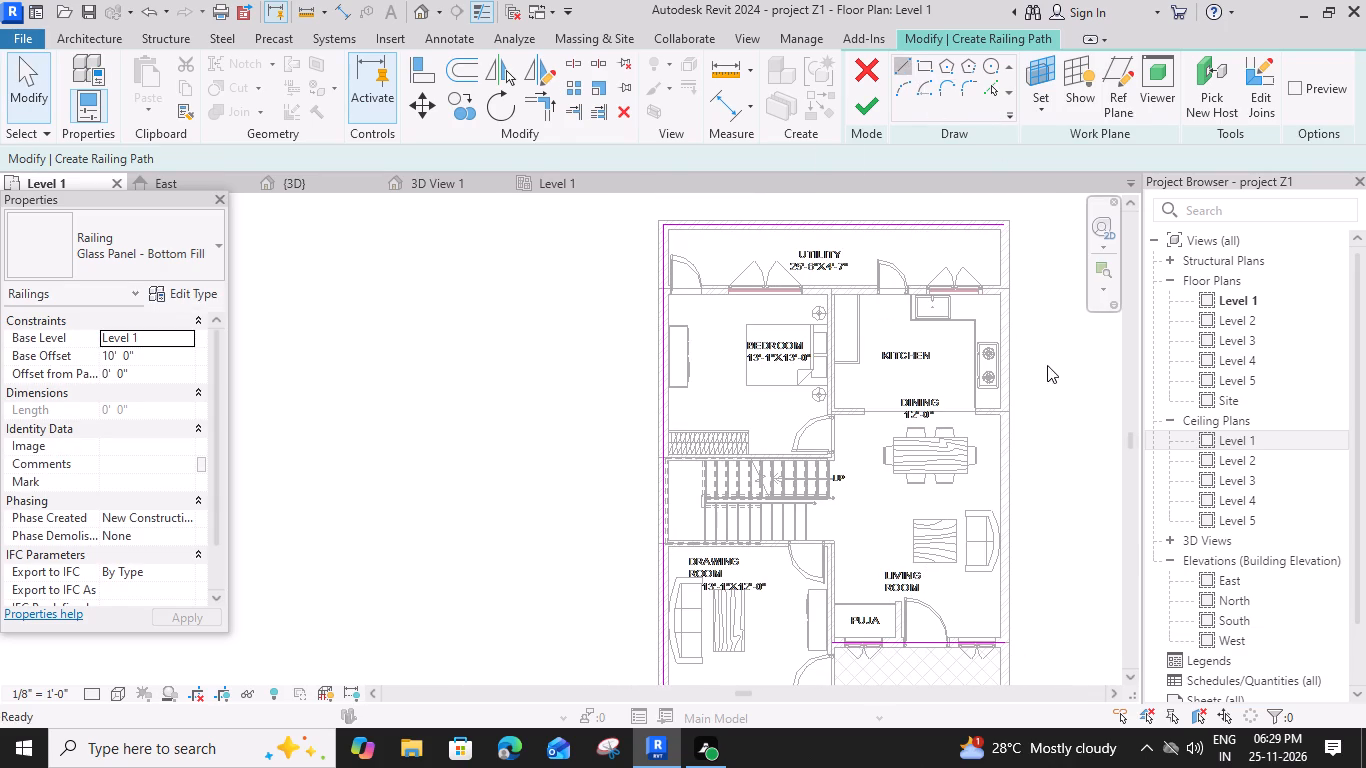
{"action": "scroll", "coordinate": [997, 228], "scroll_direction": "up", "scroll_amount": 4}
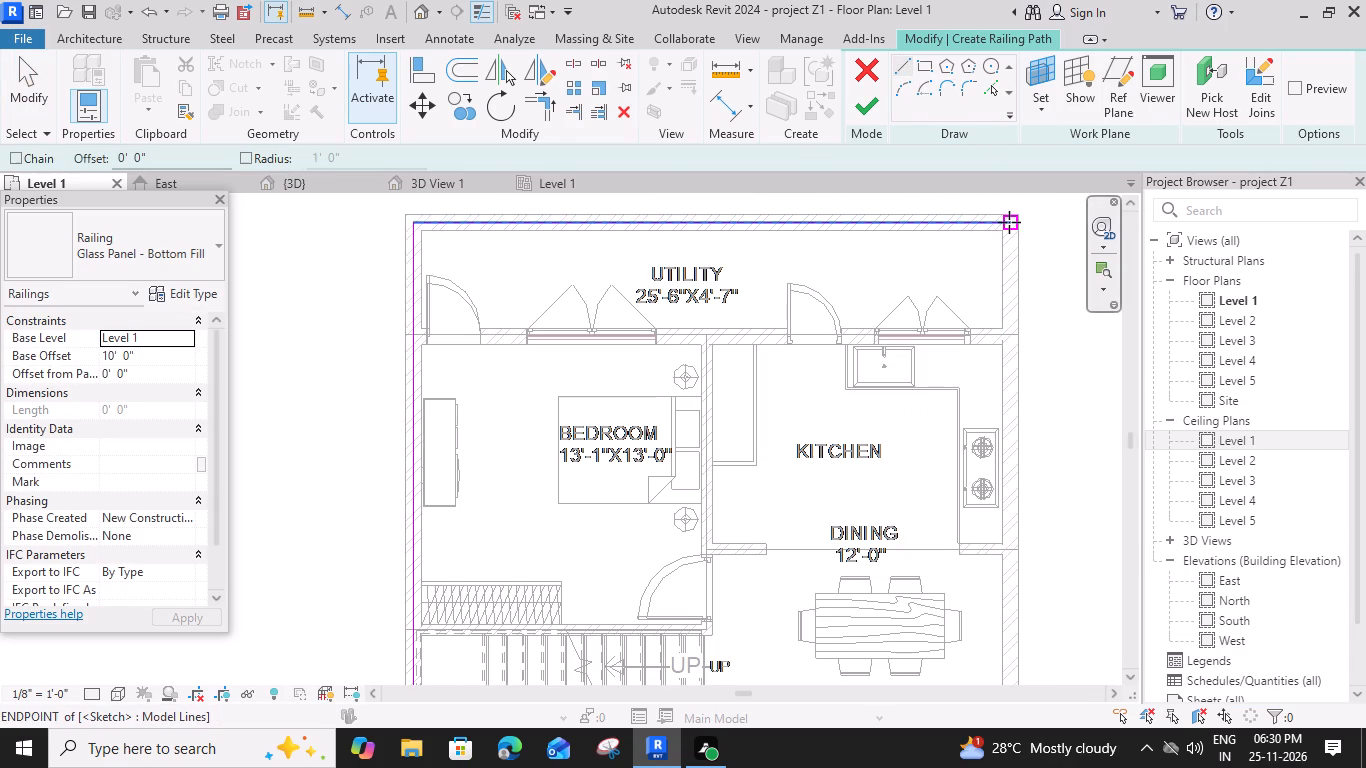
{"action": "left_click", "coordinate": [1009, 222]}
{"action": "middle_click_drag", "start_coordinate": [1004, 603], "coordinate": [948, 257]}
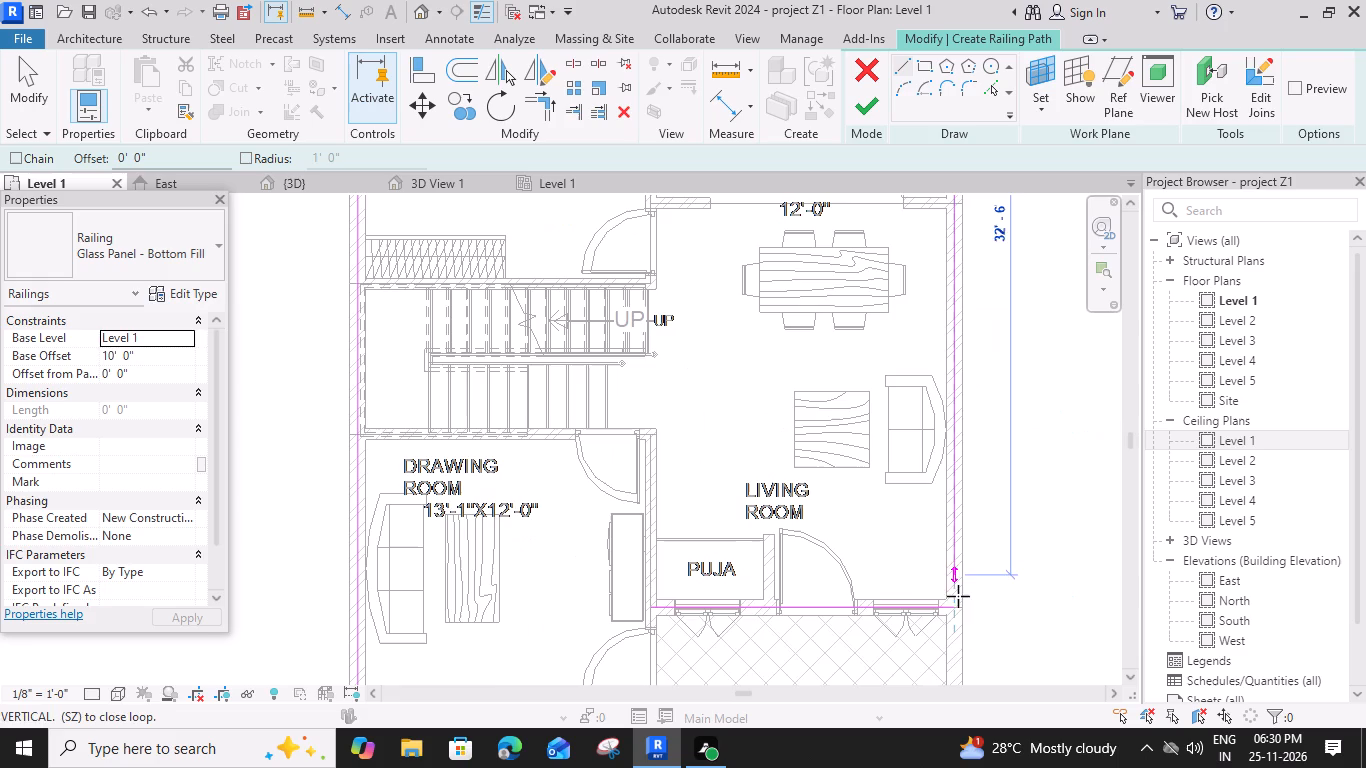
{"action": "scroll", "coordinate": [956, 611], "scroll_direction": "up", "scroll_amount": 4}
{"action": "left_click", "coordinate": [954, 604]}
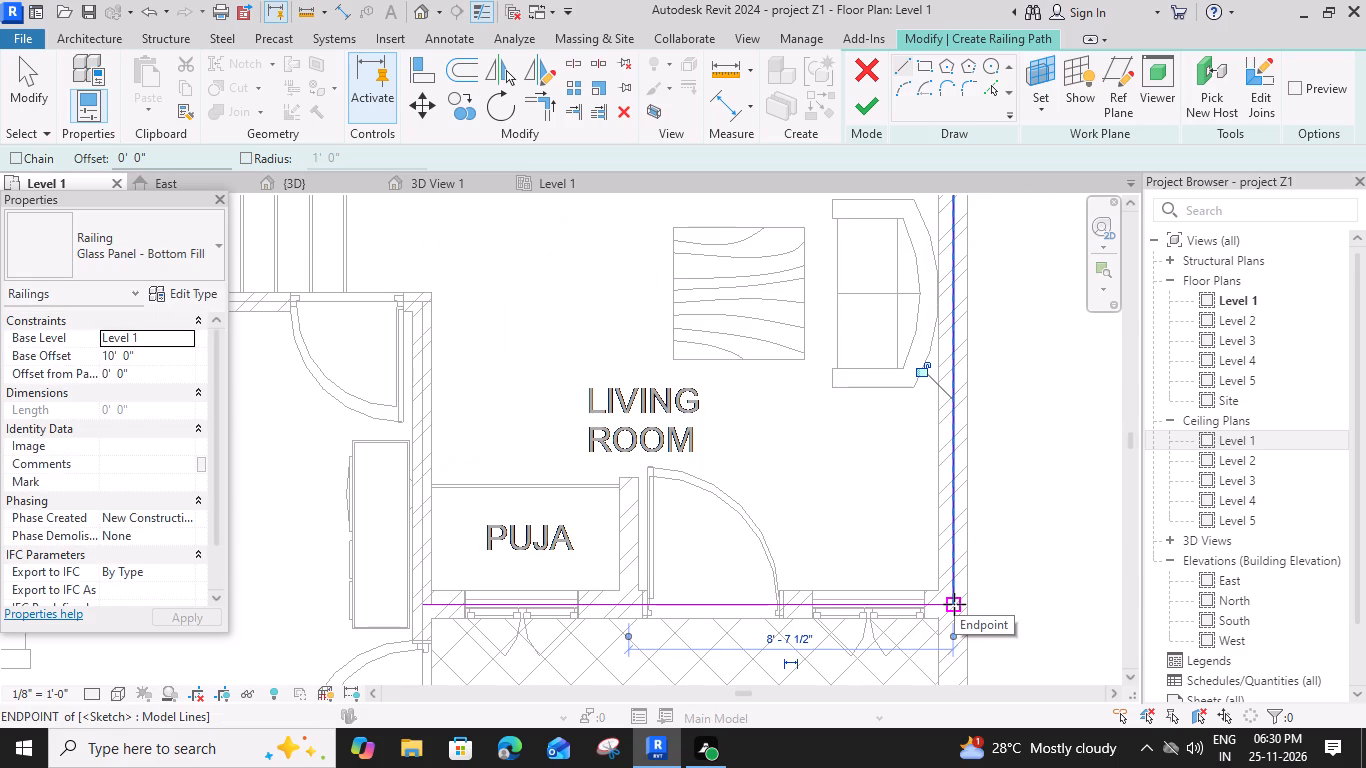
{"action": "key", "text": "Escape"}
Draw a vertical railing path line from the puja wall line's west end to the toilet and basin wall line's east end, and finish the sketch.
{"action": "scroll", "coordinate": [651, 552], "scroll_direction": "down", "scroll_amount": 4}
{"action": "middle_click_drag", "start_coordinate": [641, 551], "coordinate": [861, 460]}
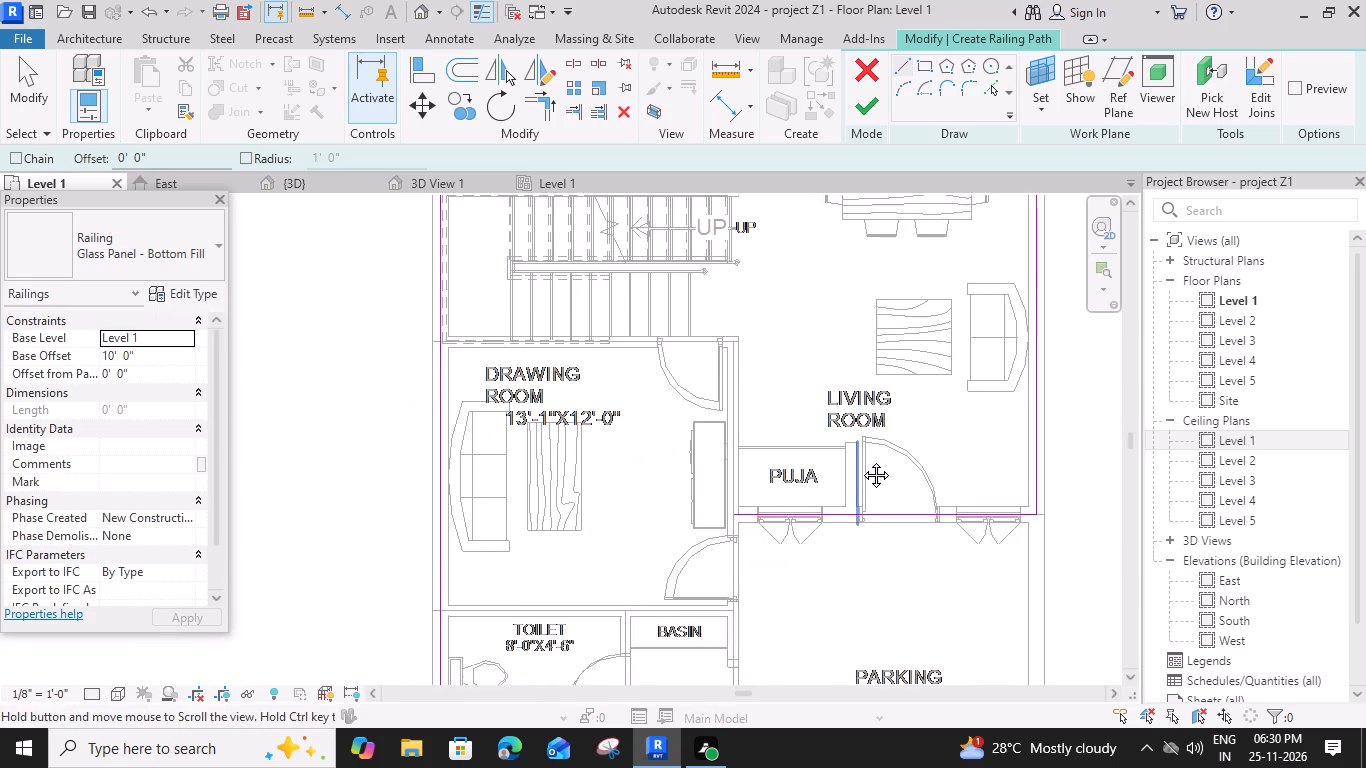
{"action": "middle_click_drag", "start_coordinate": [861, 460], "coordinate": [861, 452]}
{"action": "scroll", "coordinate": [742, 490], "scroll_direction": "up", "scroll_amount": 5}
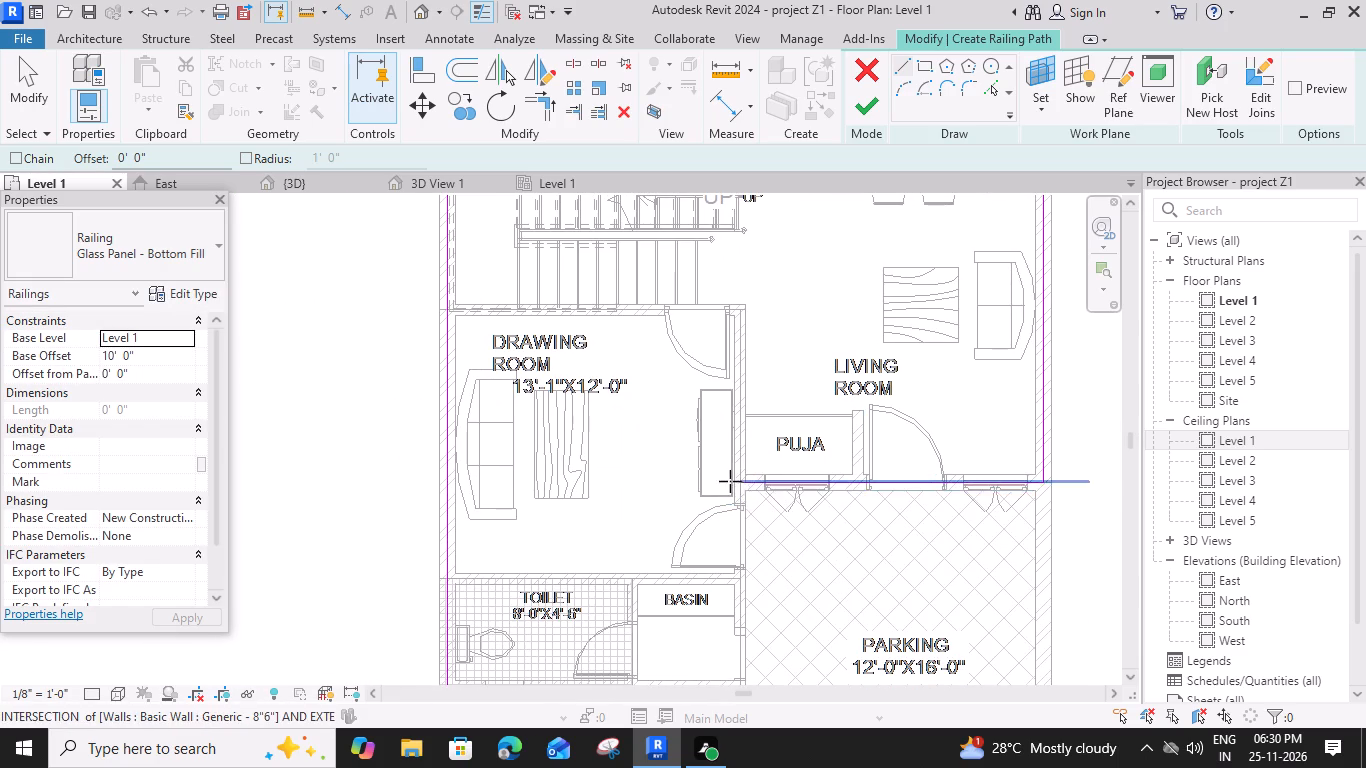
{"action": "left_click", "coordinate": [742, 482]}
{"action": "scroll", "coordinate": [735, 620], "scroll_direction": "down", "scroll_amount": 2}
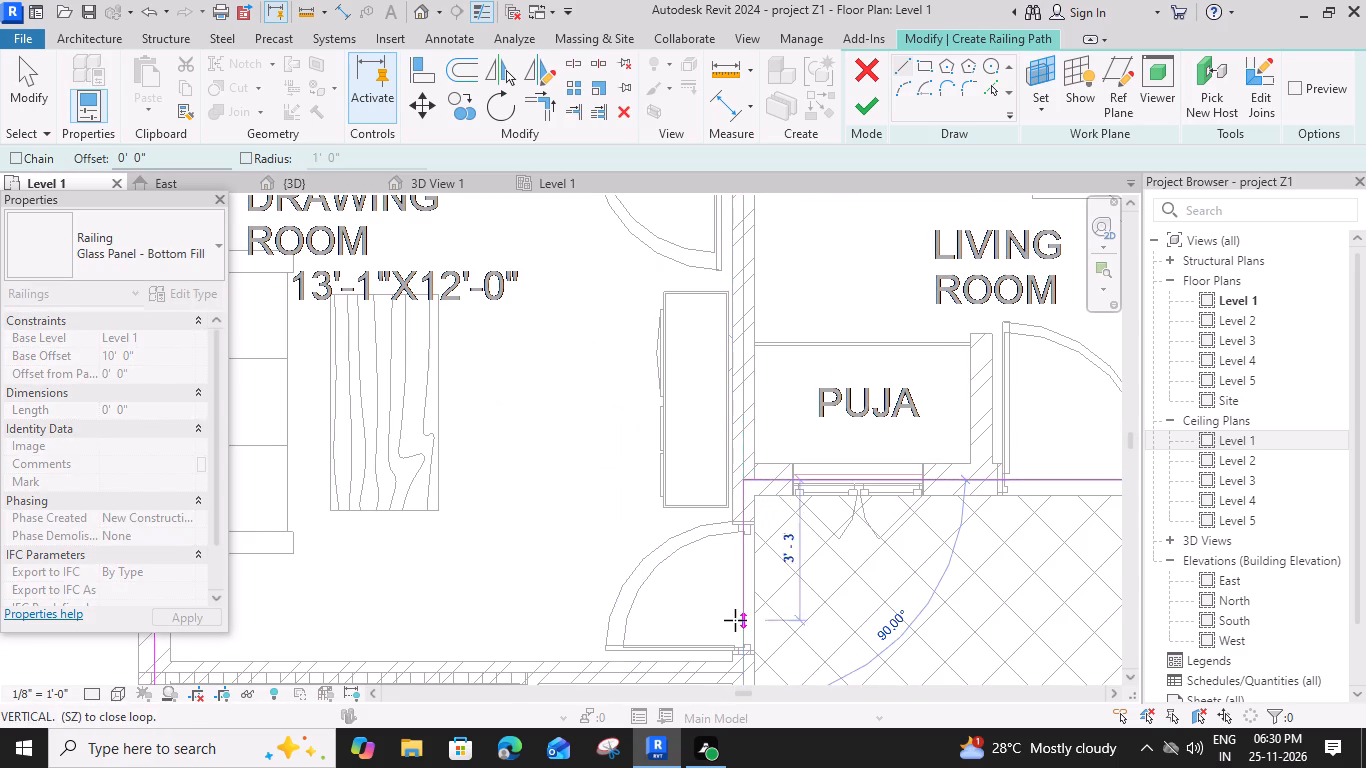
{"action": "scroll", "coordinate": [735, 620], "scroll_direction": "down", "scroll_amount": 1}
{"action": "middle_click_drag", "start_coordinate": [735, 616], "coordinate": [697, 210]}
{"action": "scroll", "coordinate": [696, 381], "scroll_direction": "up", "scroll_amount": 2}
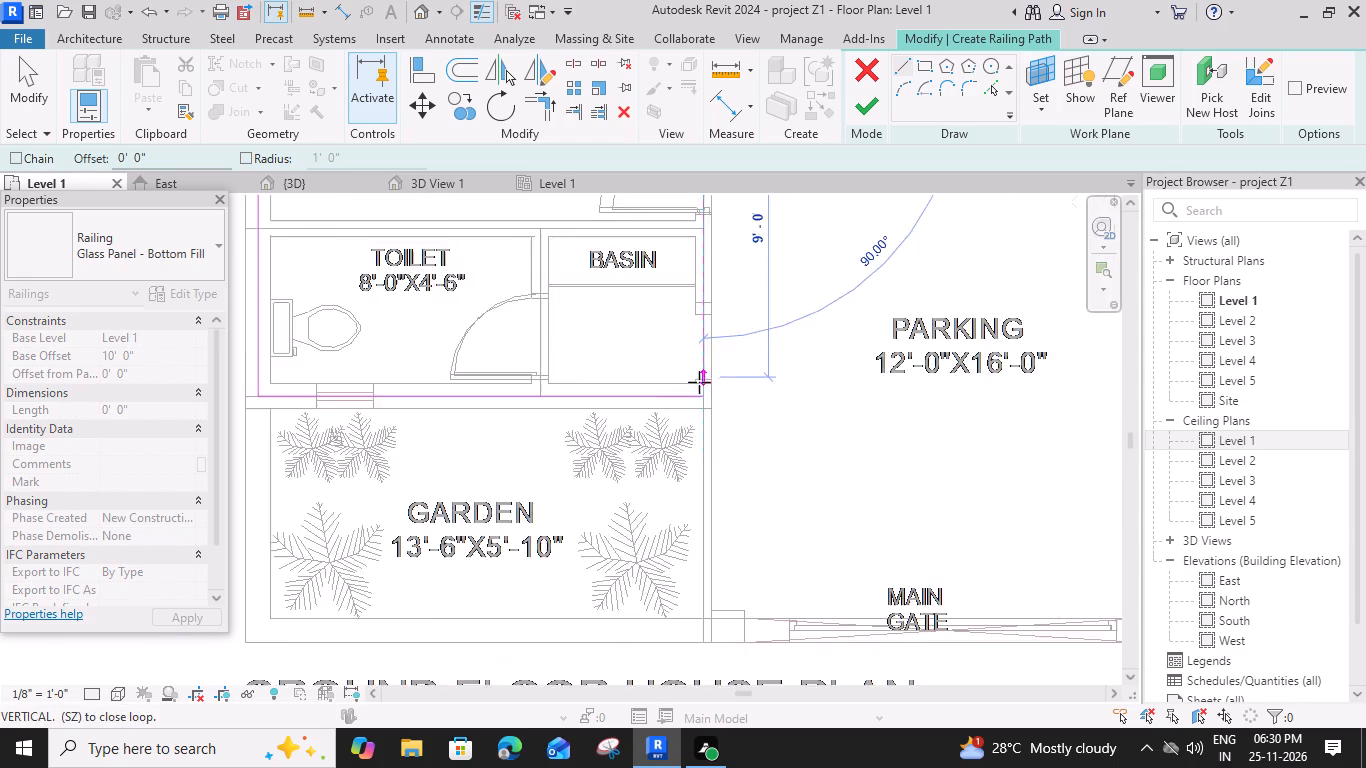
{"action": "scroll", "coordinate": [699, 382], "scroll_direction": "up", "scroll_amount": 2}
{"action": "left_click", "coordinate": [707, 402]}
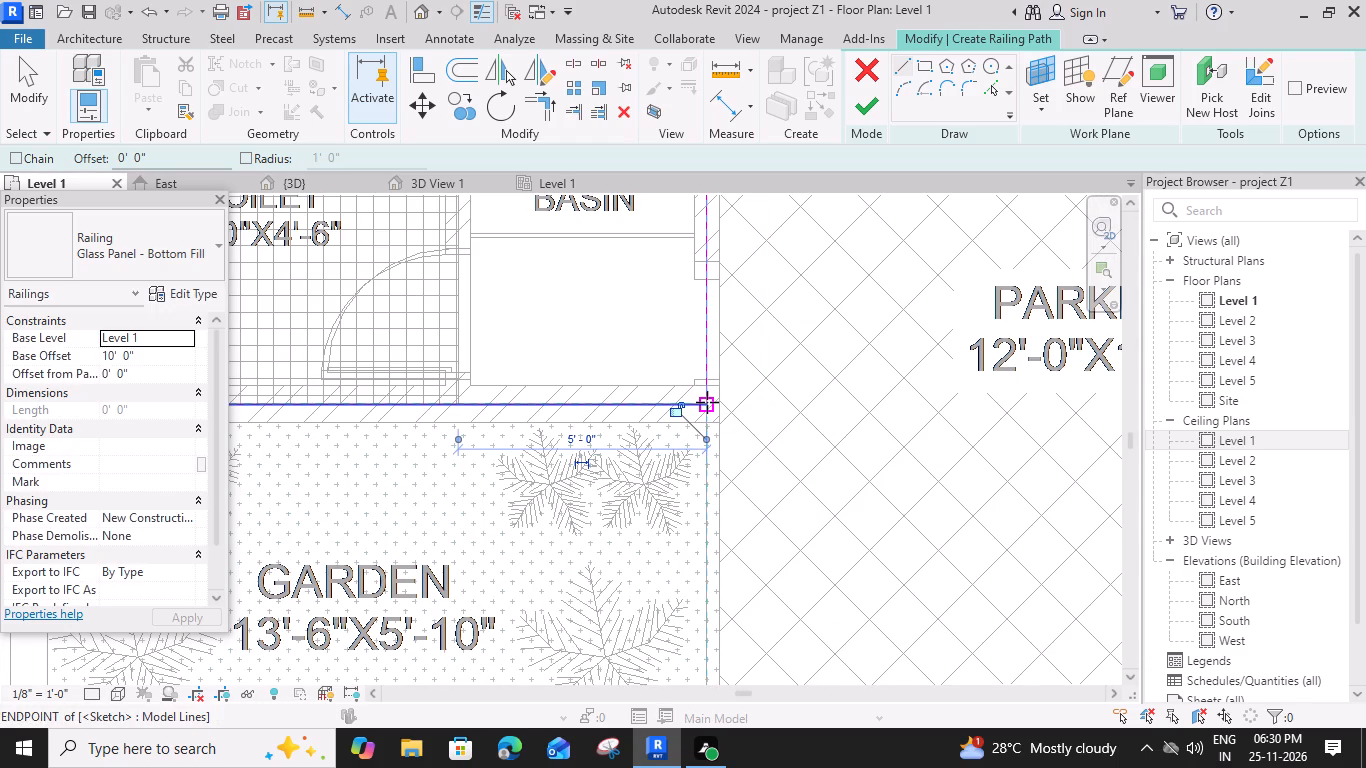
{"action": "left_click", "coordinate": [863, 104]}
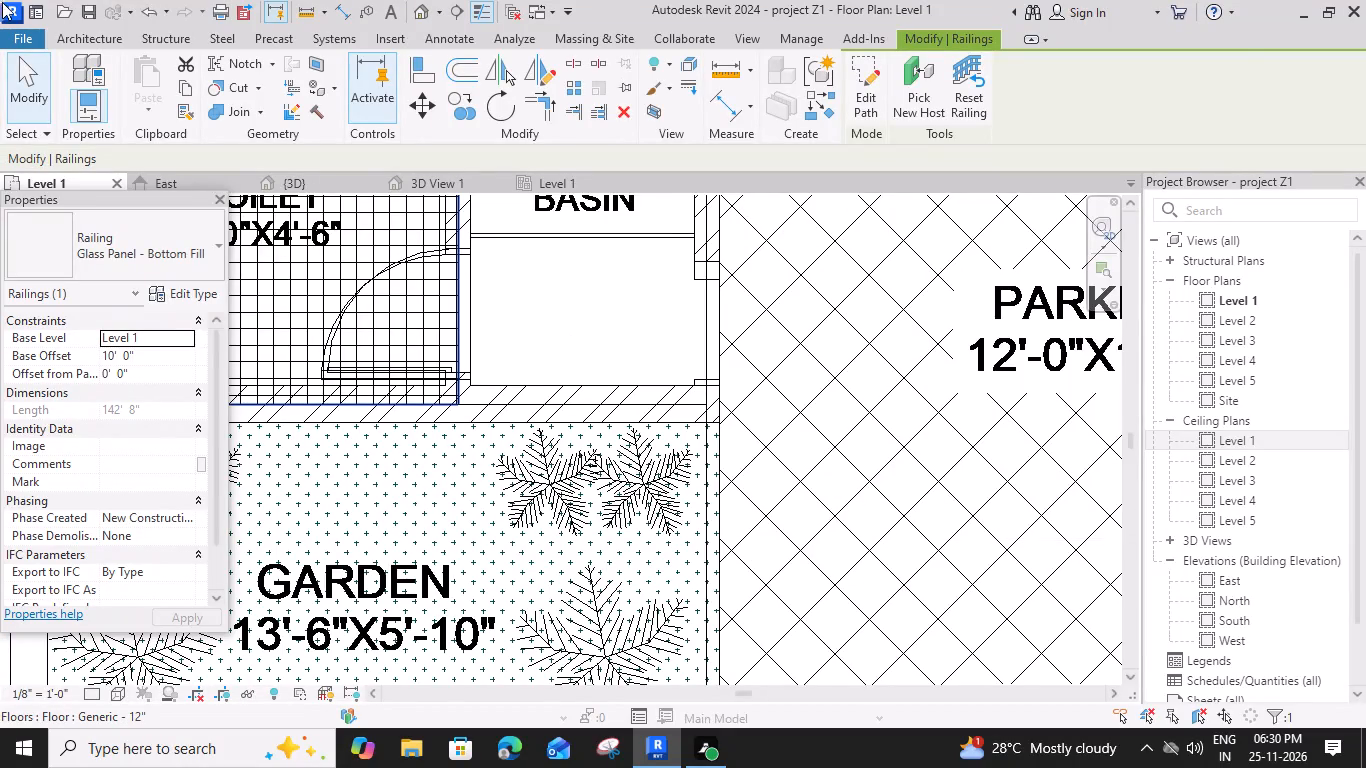
Examine the glass railing around the roof slab, the stairwell opening and the front entrance from several sides in the 3D view.
{"action": "left_click", "coordinate": [338, 182]}
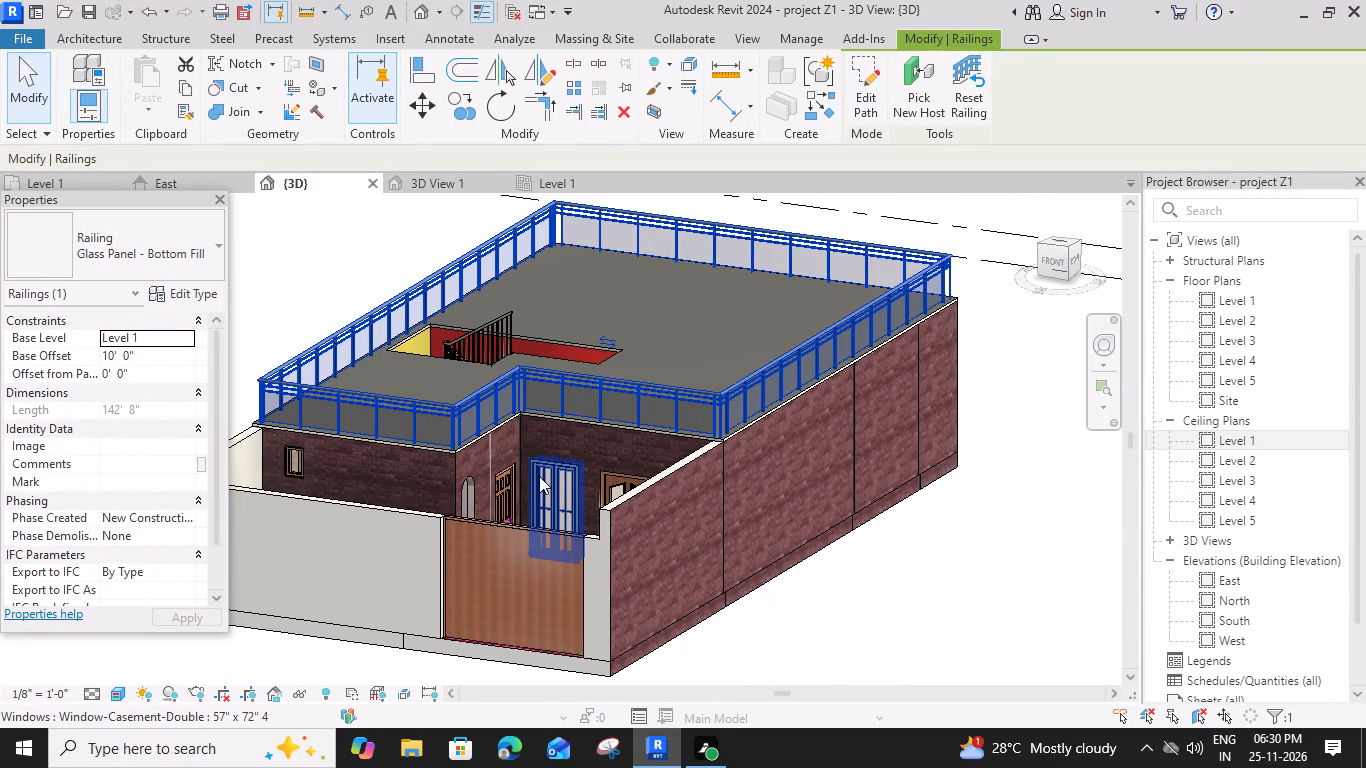
{"action": "key", "text": "Escape"}
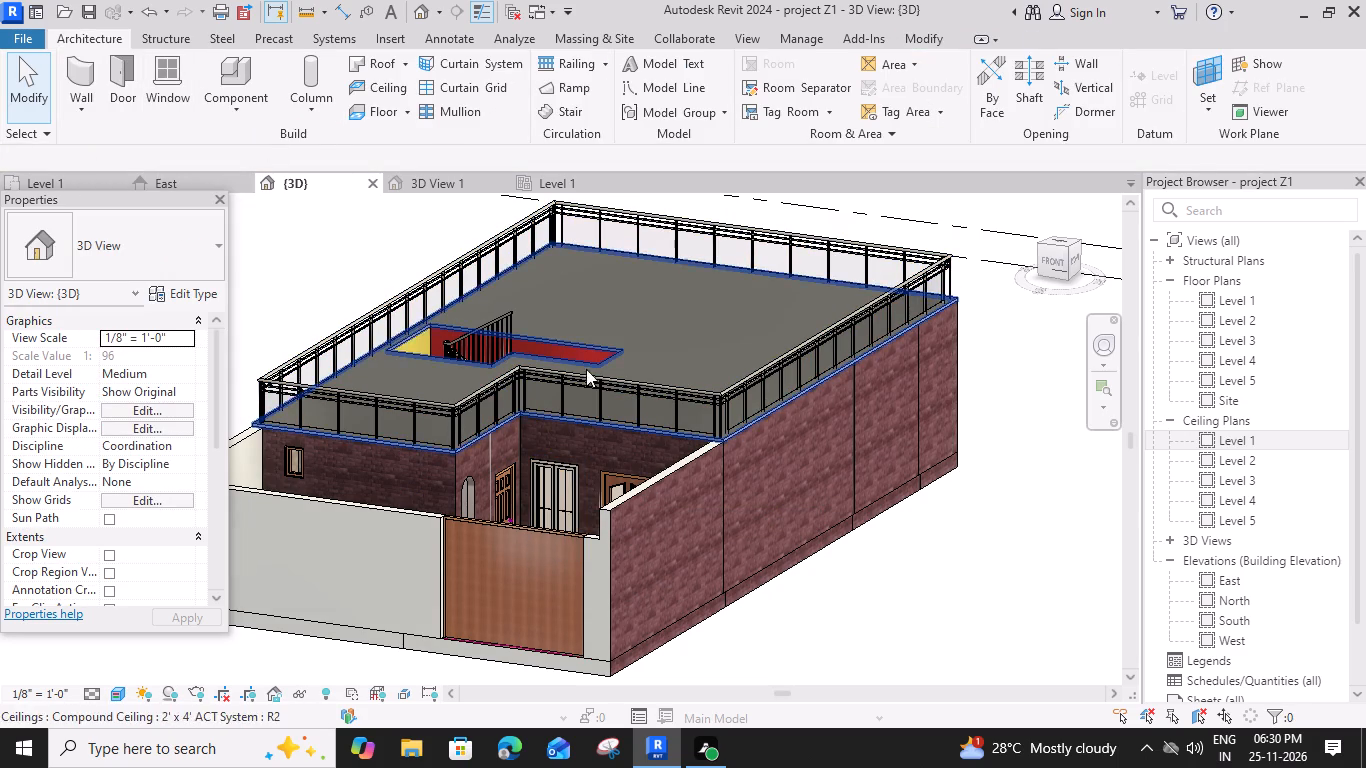
{"action": "middle_click_drag", "start_coordinate": [580, 398], "coordinate": [820, 429], "text": "shift"}
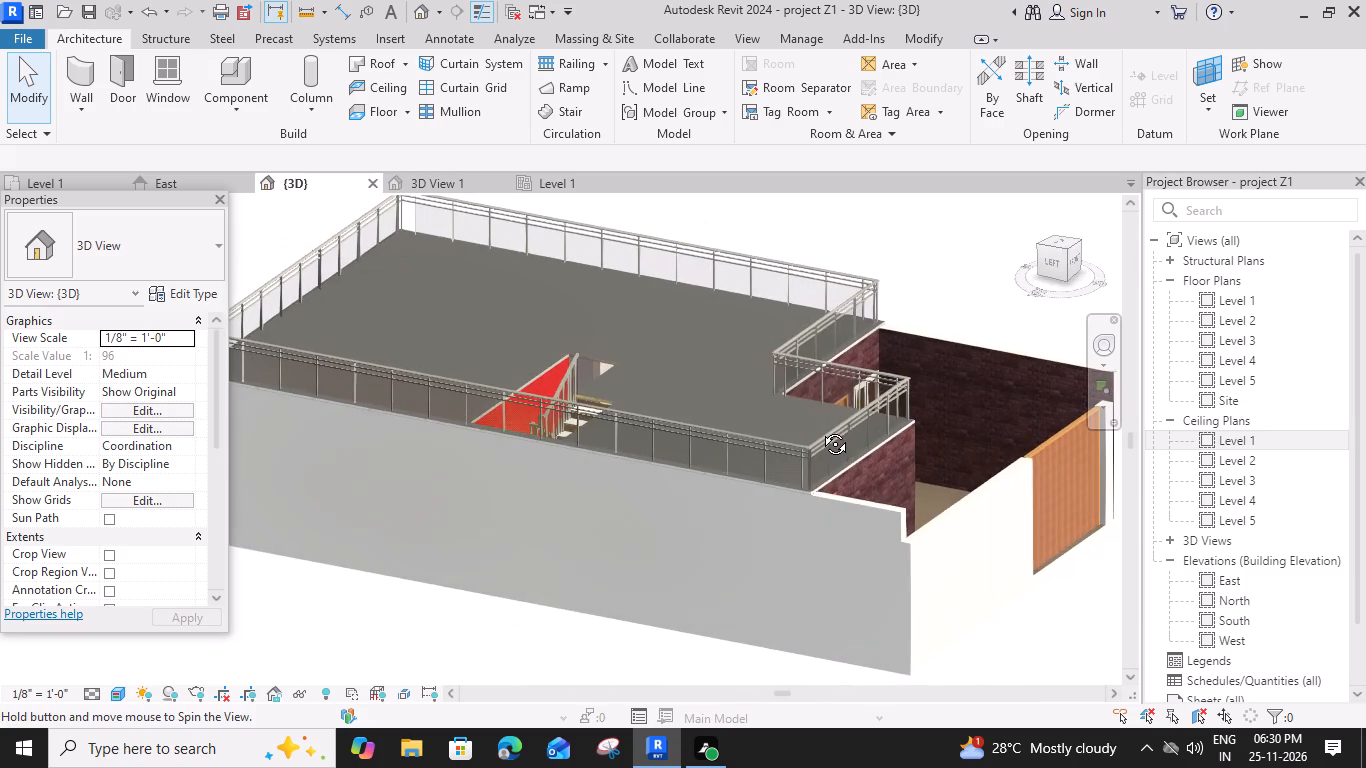
{"action": "middle_click_drag", "start_coordinate": [820, 429], "coordinate": [542, 505], "text": "shift"}
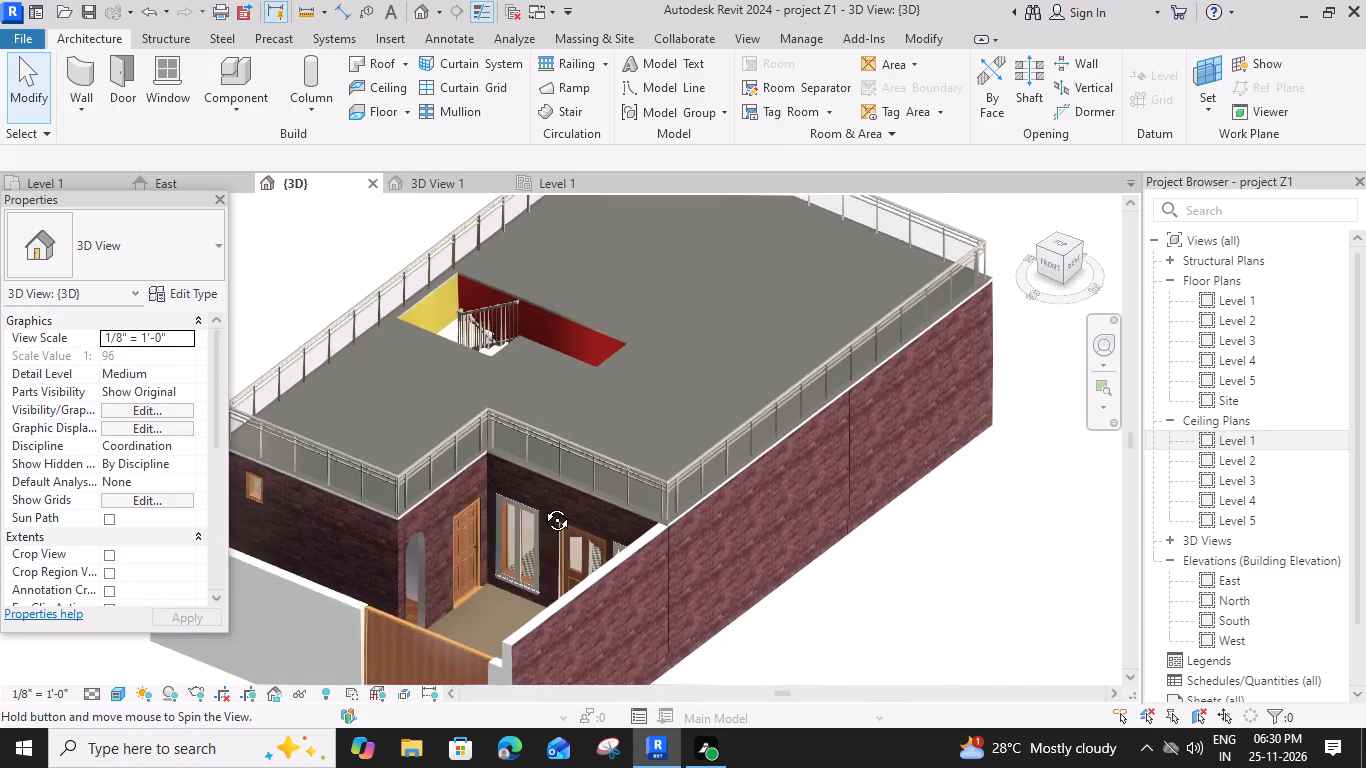
{"action": "middle_click_drag", "start_coordinate": [542, 505], "coordinate": [989, 457], "text": "shift"}
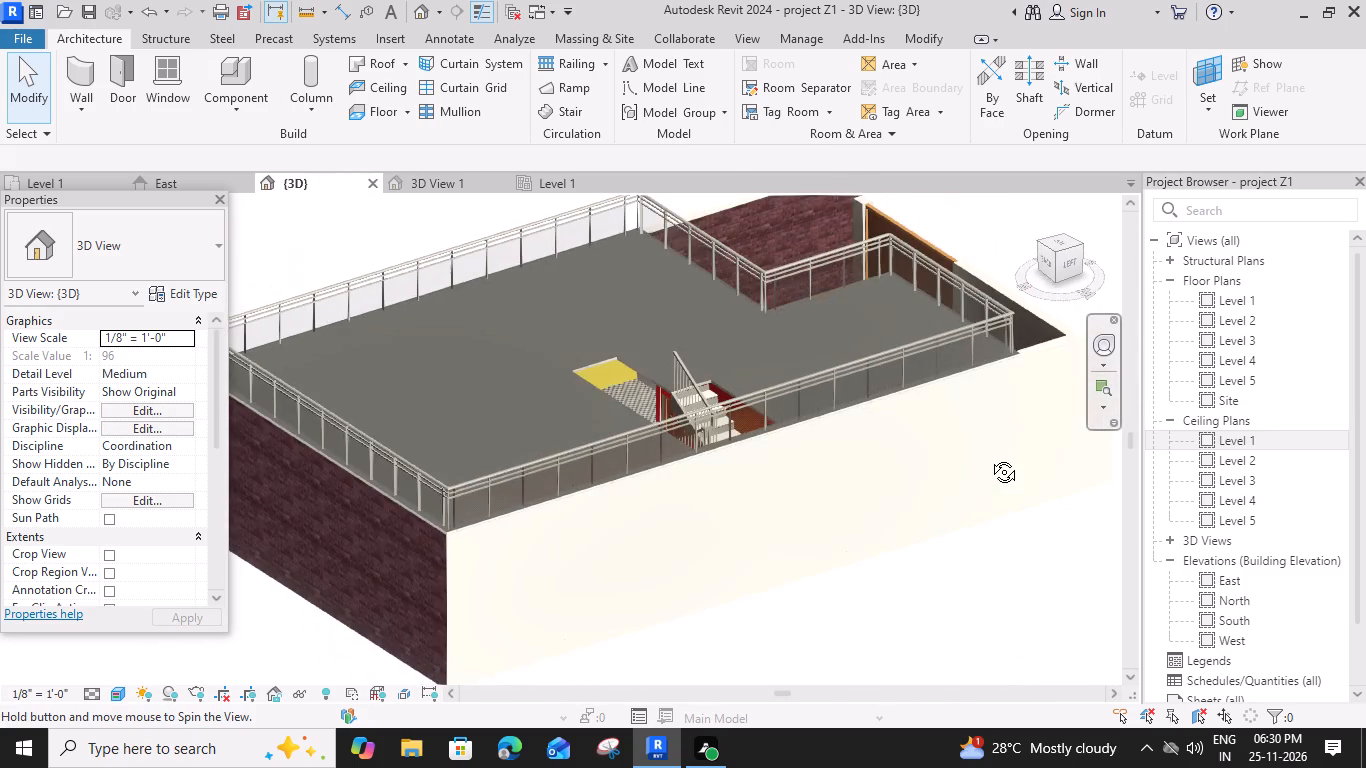
{"action": "middle_click_drag", "start_coordinate": [989, 457], "coordinate": [608, 467], "text": "shift"}
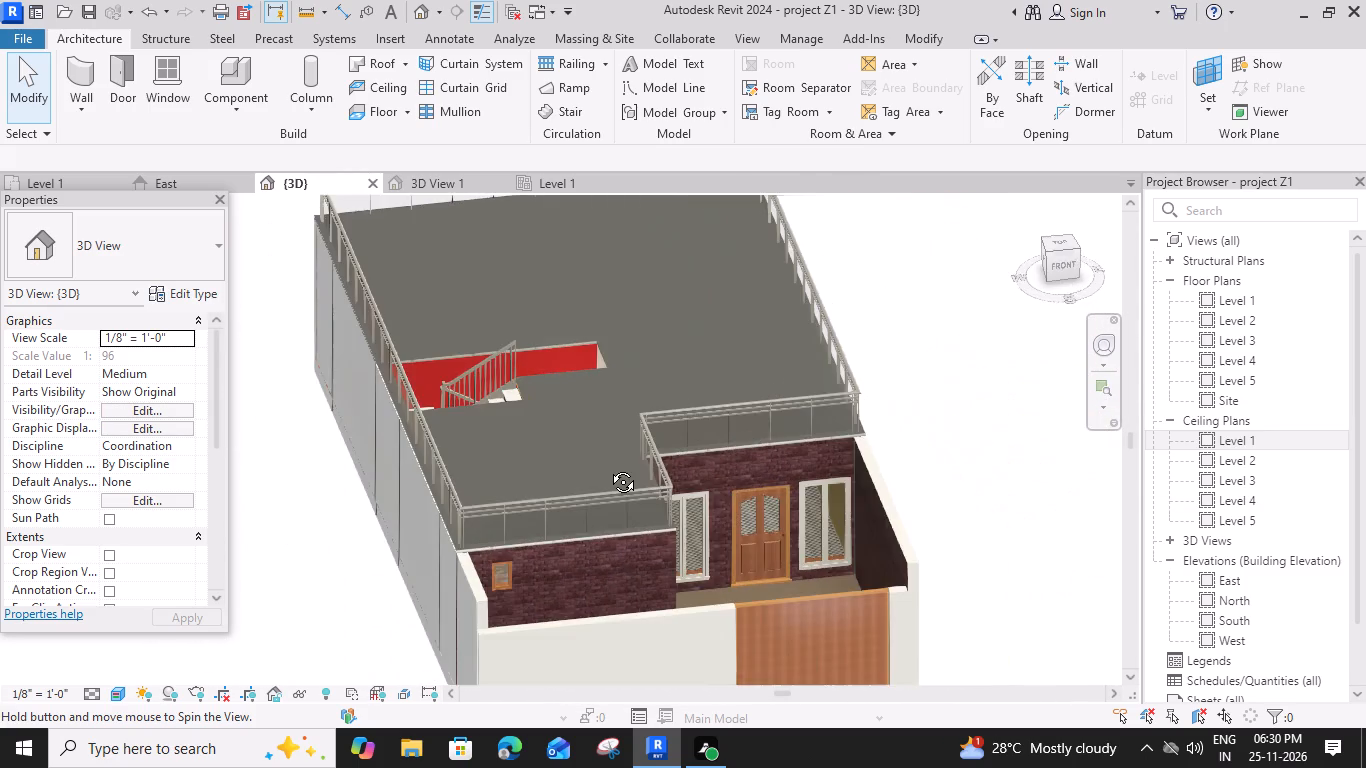
{"action": "middle_click_drag", "start_coordinate": [608, 467], "coordinate": [540, 461], "text": "shift"}
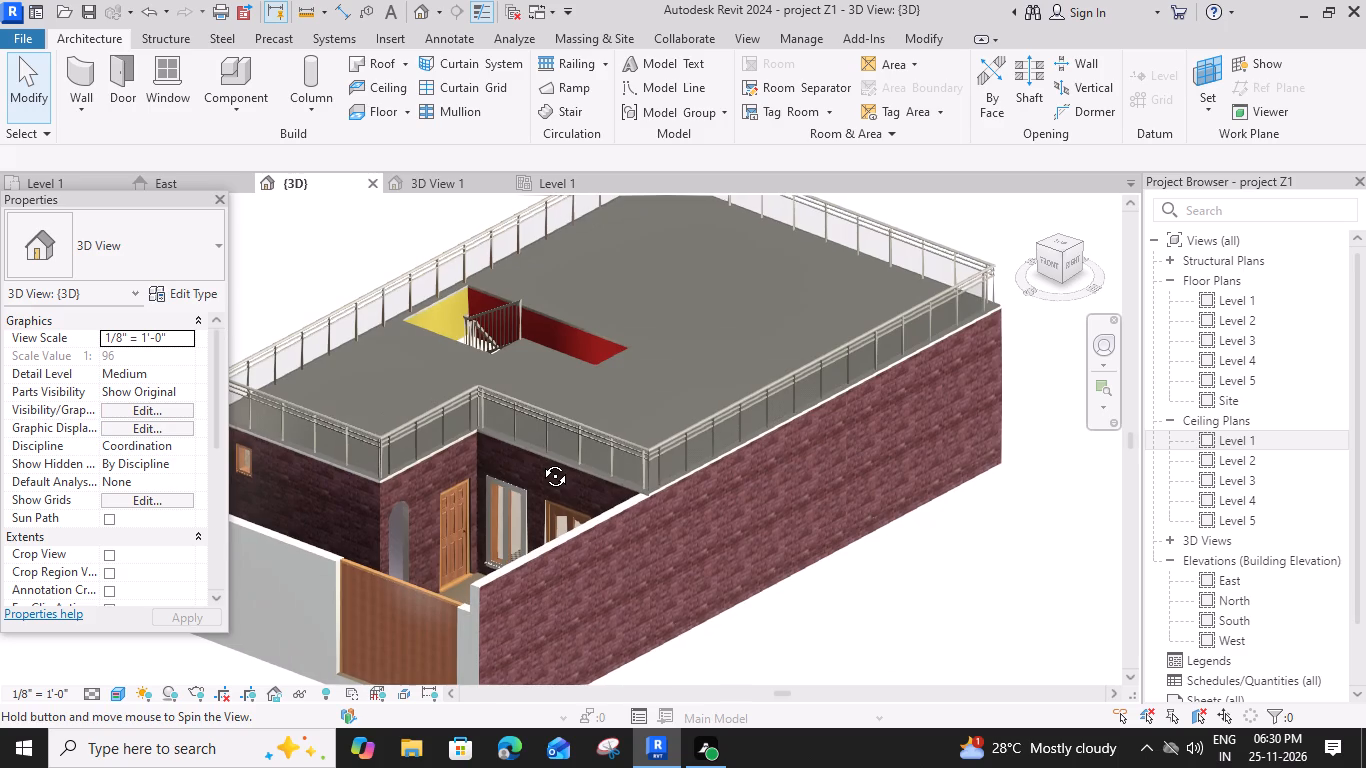
{"action": "scroll", "coordinate": [524, 491], "scroll_direction": "down", "scroll_amount": 2}
{"action": "middle_click_drag", "start_coordinate": [499, 541], "coordinate": [537, 481]}
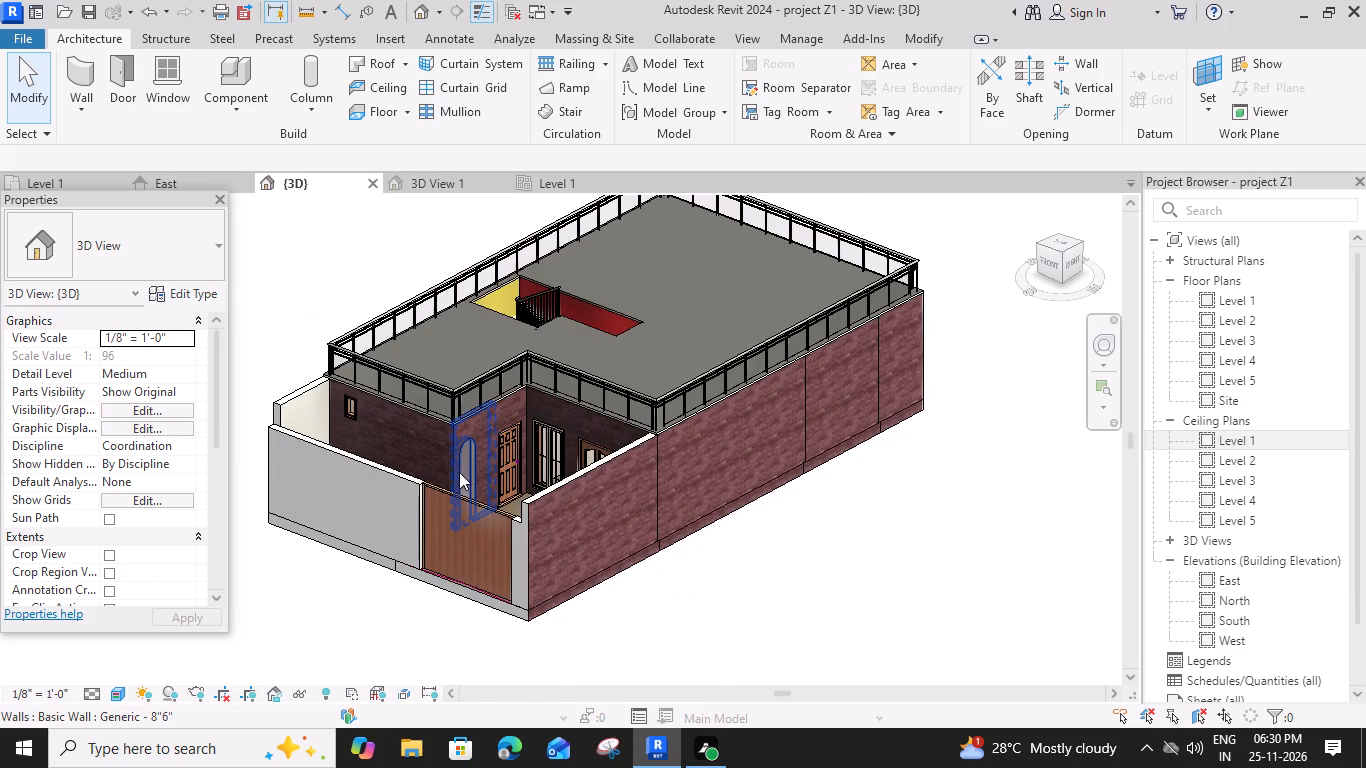
{"action": "middle_click_drag", "start_coordinate": [462, 471], "coordinate": [463, 460], "text": "shift"}
{"action": "scroll", "coordinate": [468, 470], "scroll_direction": "up", "scroll_amount": 1}
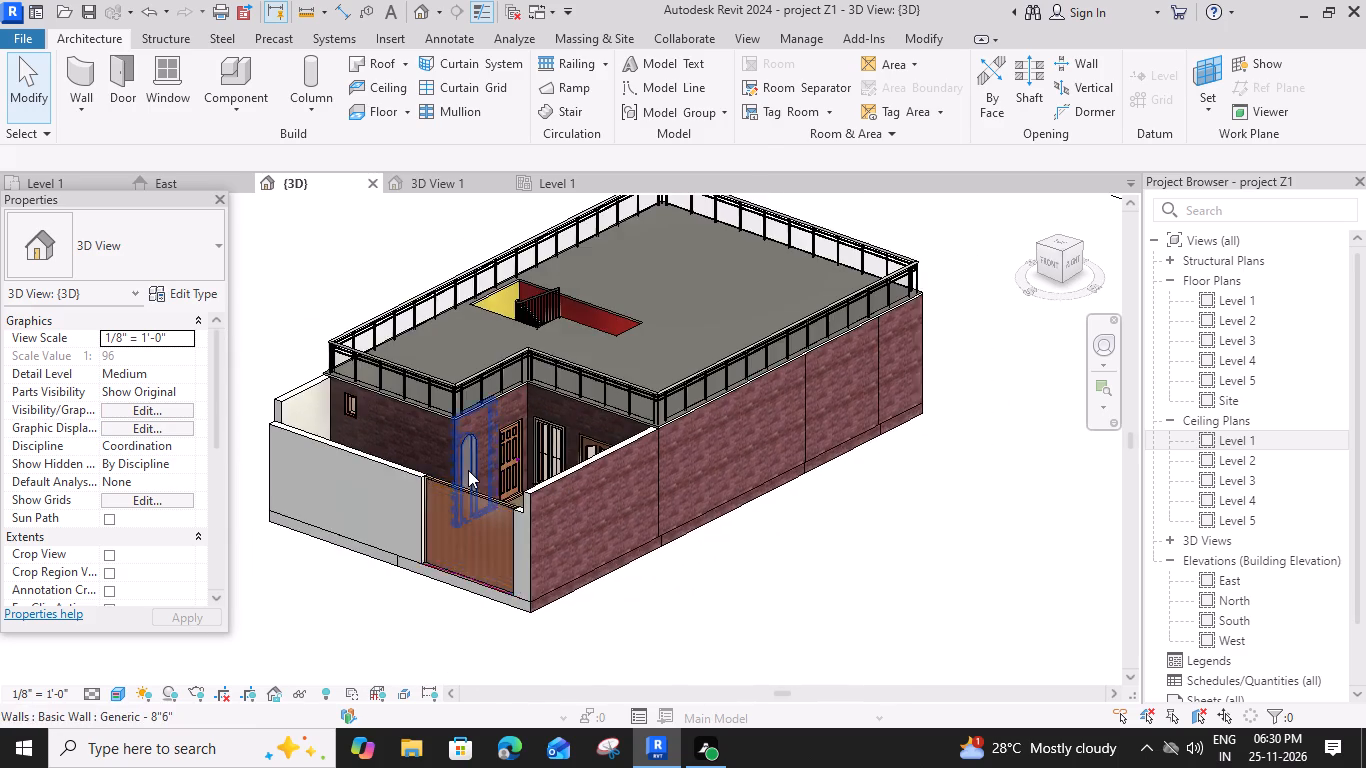
{"action": "scroll", "coordinate": [468, 470], "scroll_direction": "up", "scroll_amount": 2}
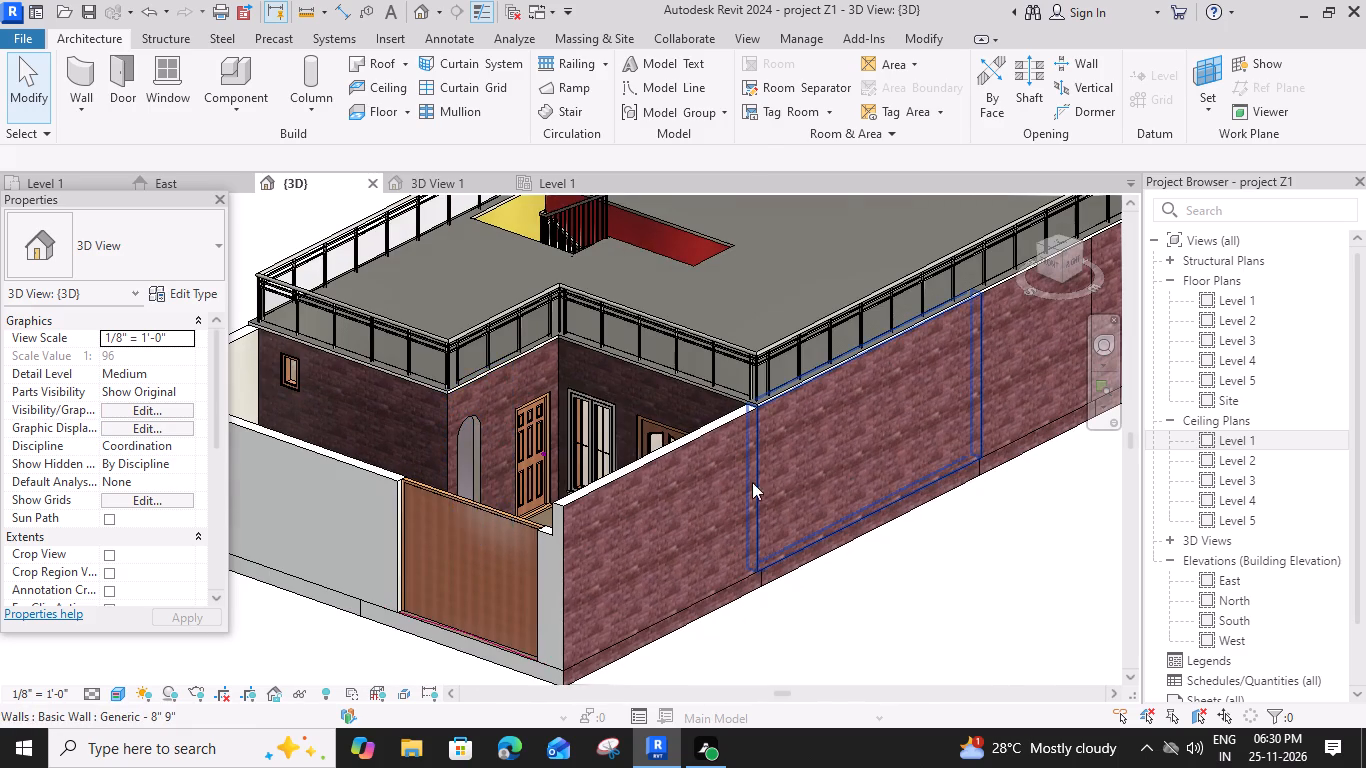
{"action": "scroll", "coordinate": [473, 450], "scroll_direction": "up", "scroll_amount": 4}
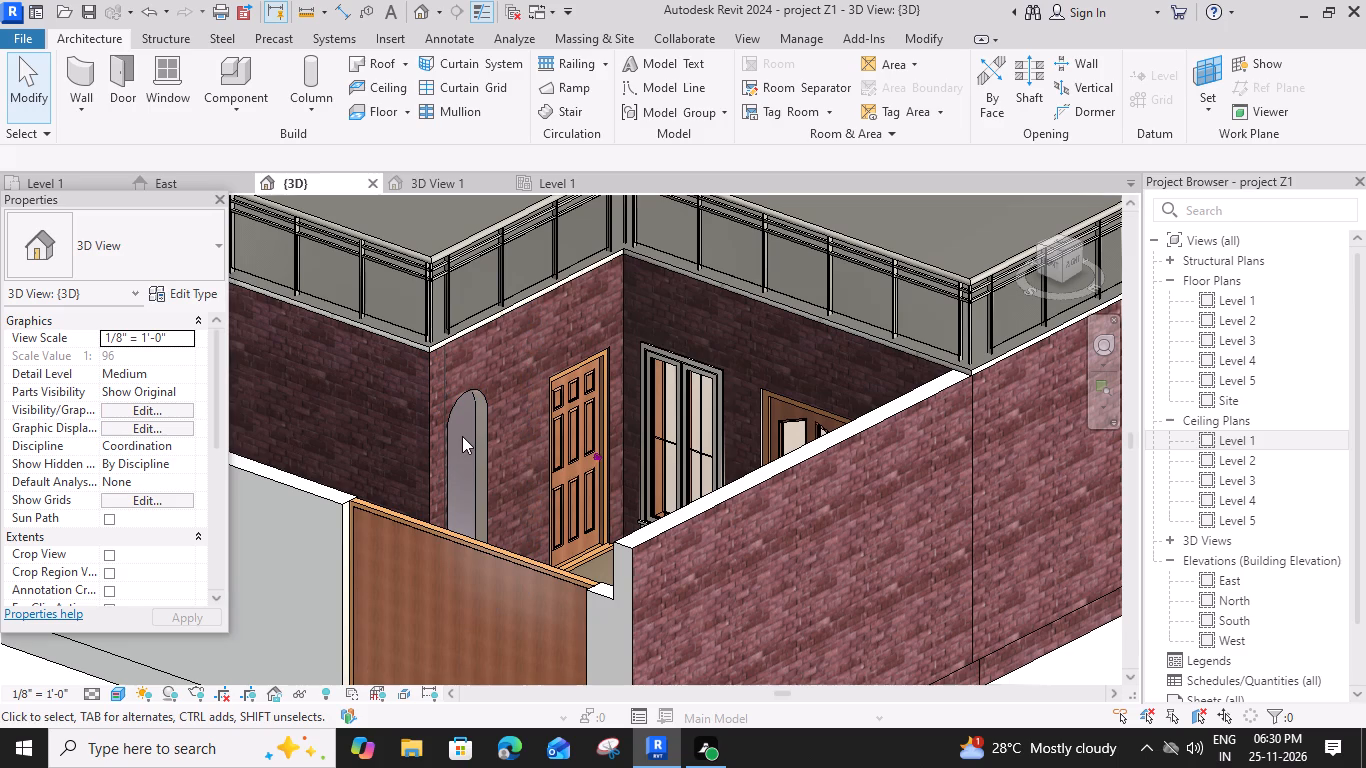
{"action": "scroll", "coordinate": [477, 450], "scroll_direction": "down", "scroll_amount": 4}
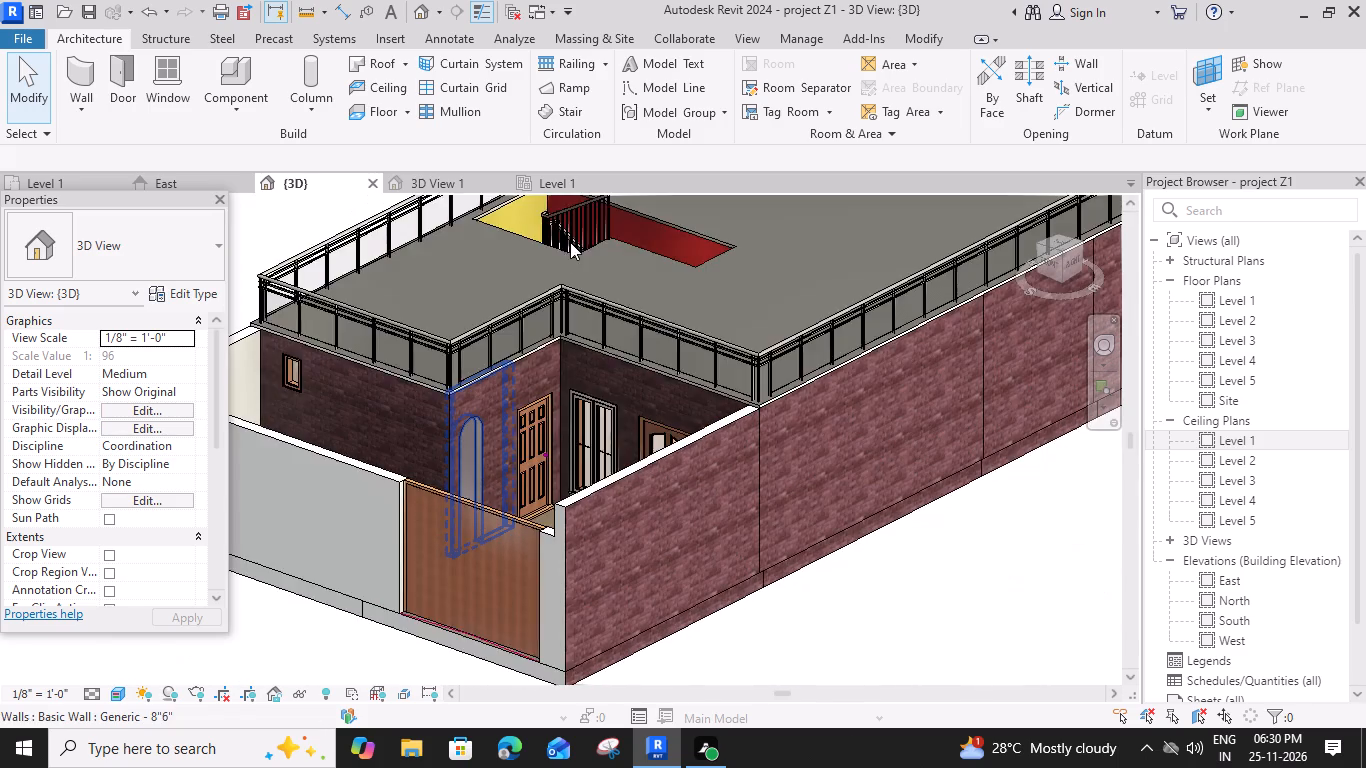
Start a Glass Panel - Bottom Fill railing on the Level 1 floor plan and draw its path along the stairwell's north wall from the west outer wall.
{"action": "middle_click_drag", "start_coordinate": [575, 253], "coordinate": [556, 390]}
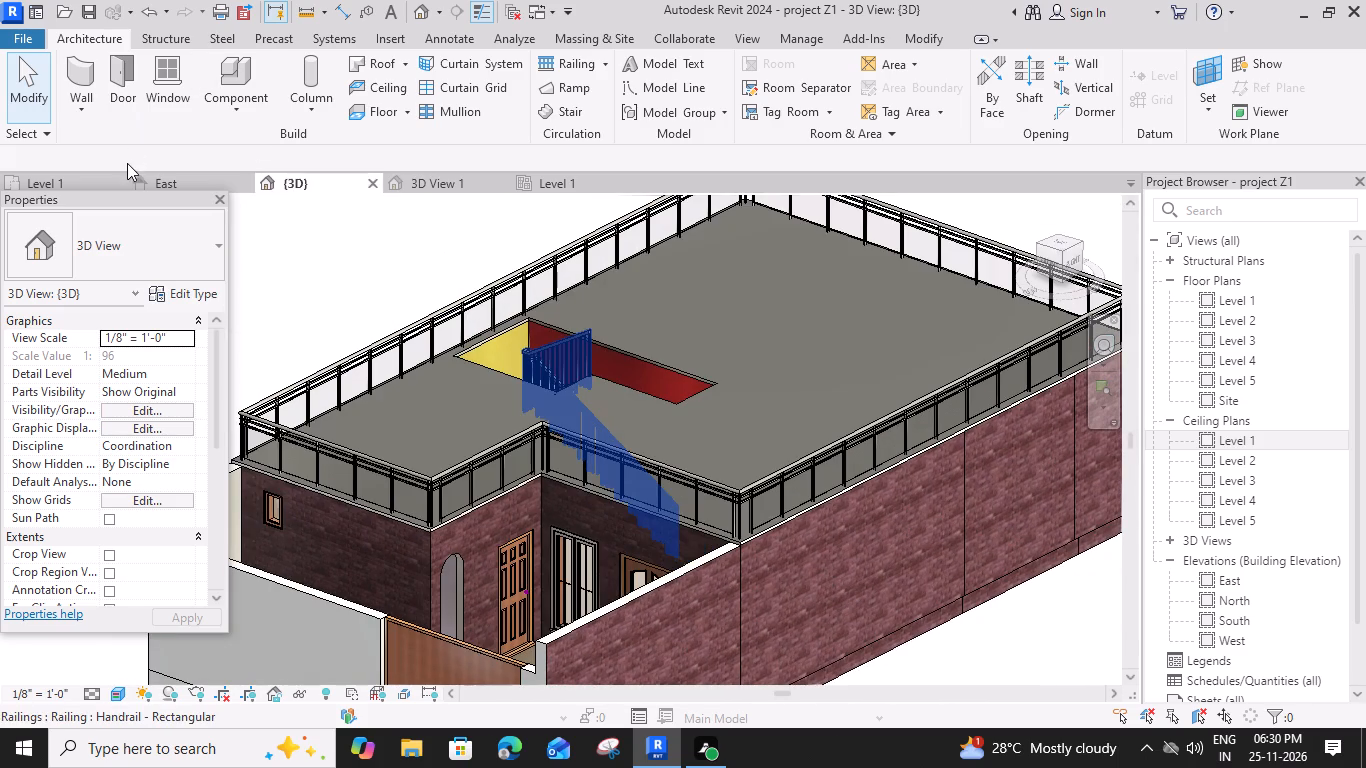
{"action": "left_click", "coordinate": [99, 179]}
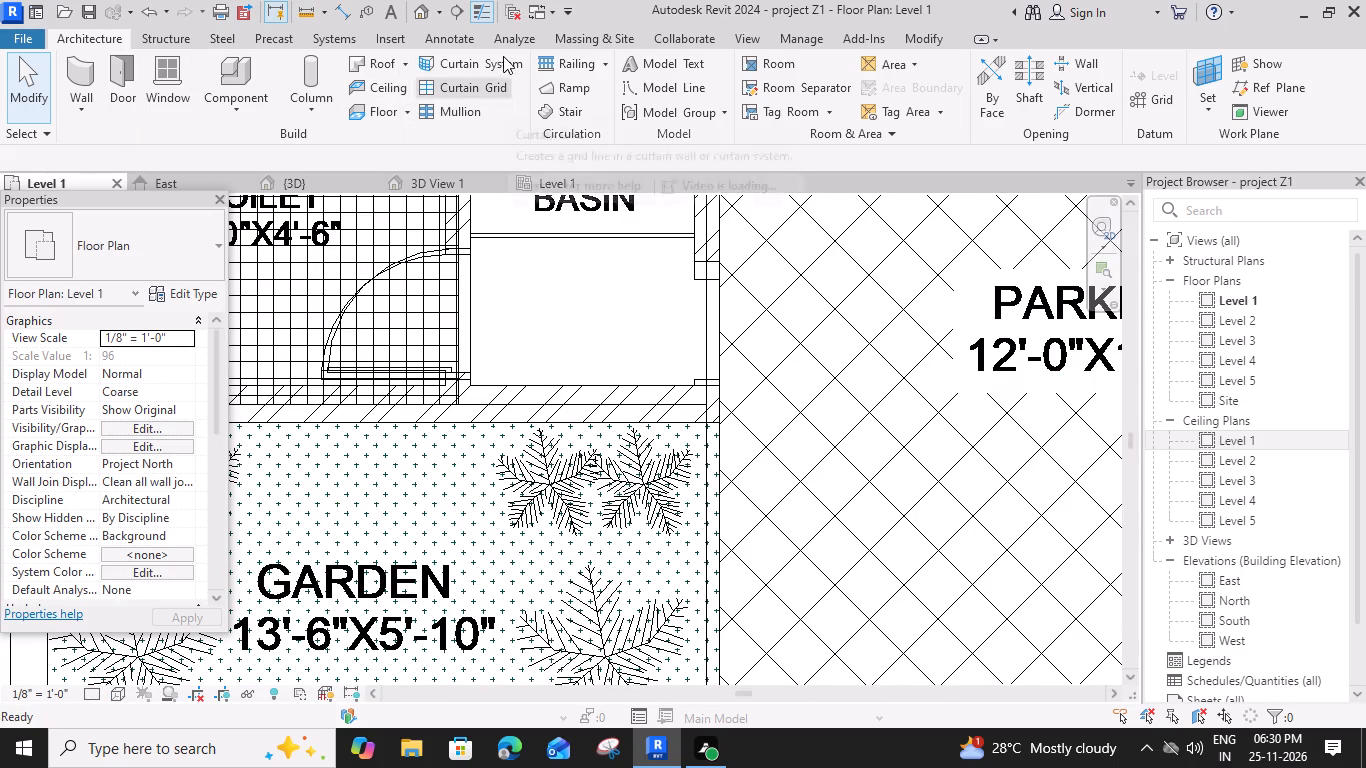
{"action": "left_click", "coordinate": [575, 62]}
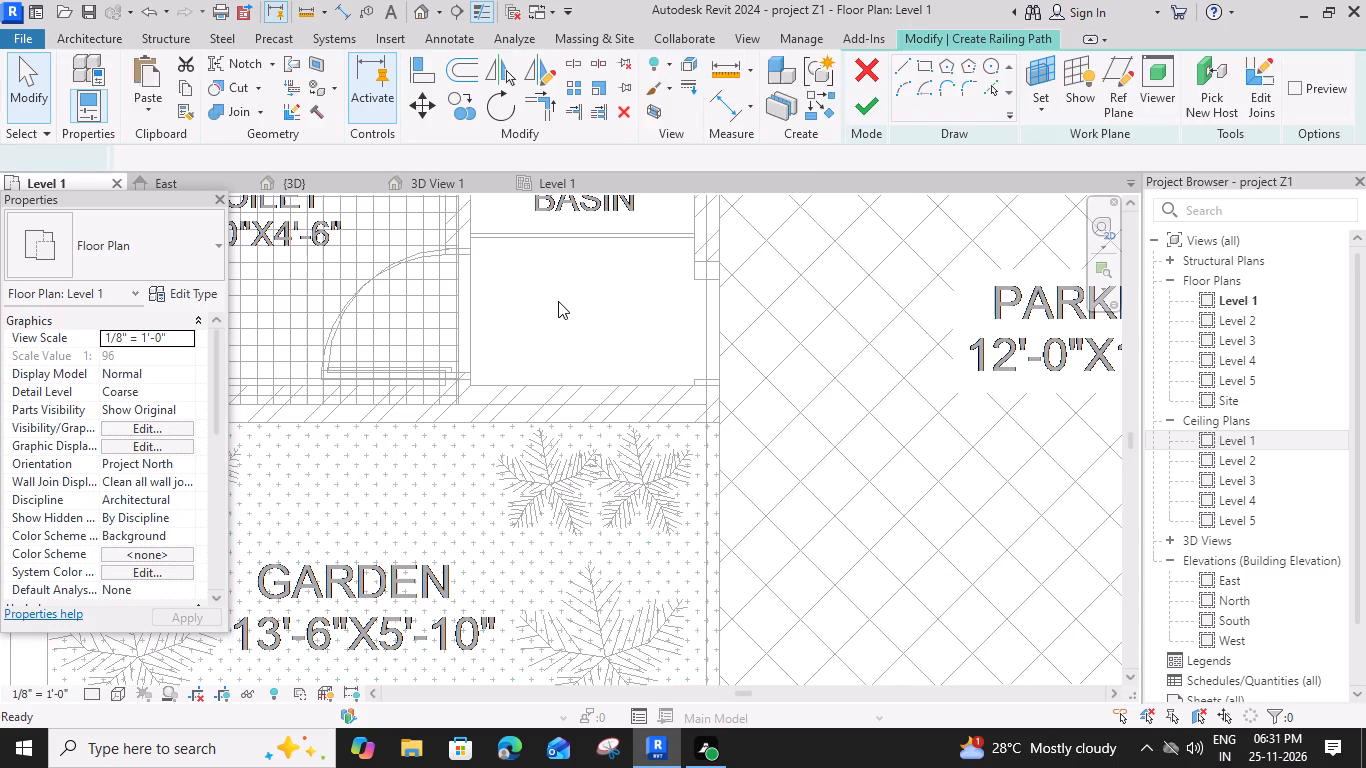
{"action": "scroll", "coordinate": [568, 301], "scroll_direction": "down", "scroll_amount": 8}
{"action": "middle_click_drag", "start_coordinate": [562, 291], "coordinate": [558, 356]}
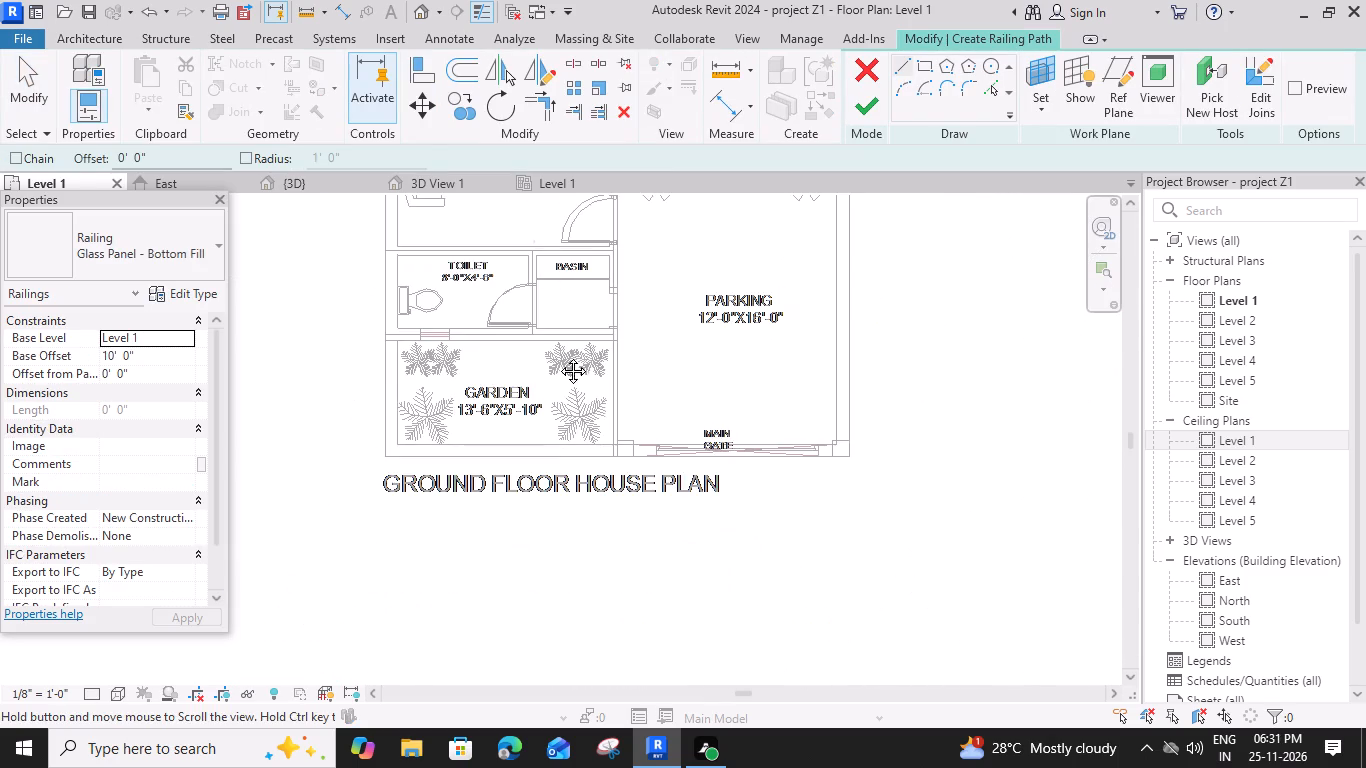
{"action": "middle_click_drag", "start_coordinate": [558, 356], "coordinate": [583, 611]}
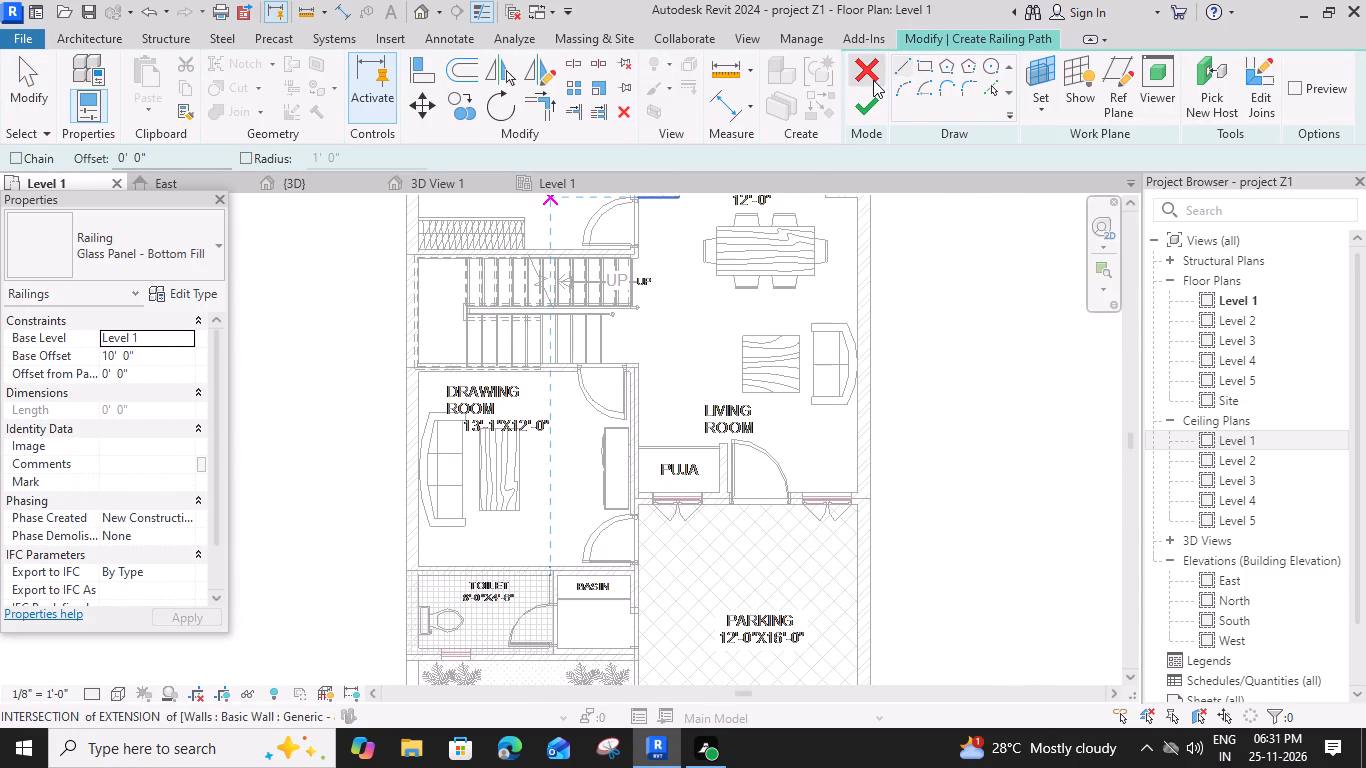
{"action": "left_click", "coordinate": [908, 61]}
{"action": "scroll", "coordinate": [508, 260], "scroll_direction": "up", "scroll_amount": 4}
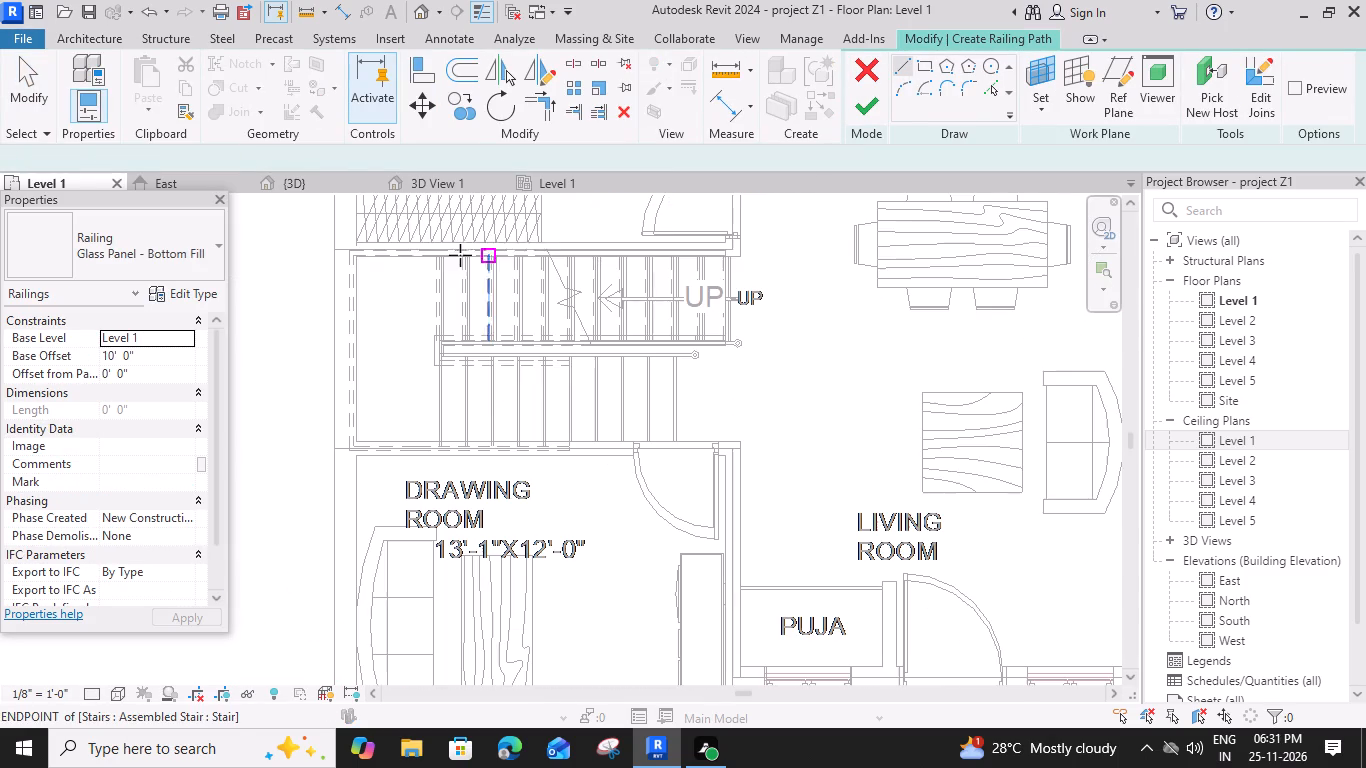
{"action": "scroll", "coordinate": [364, 253], "scroll_direction": "up", "scroll_amount": 4}
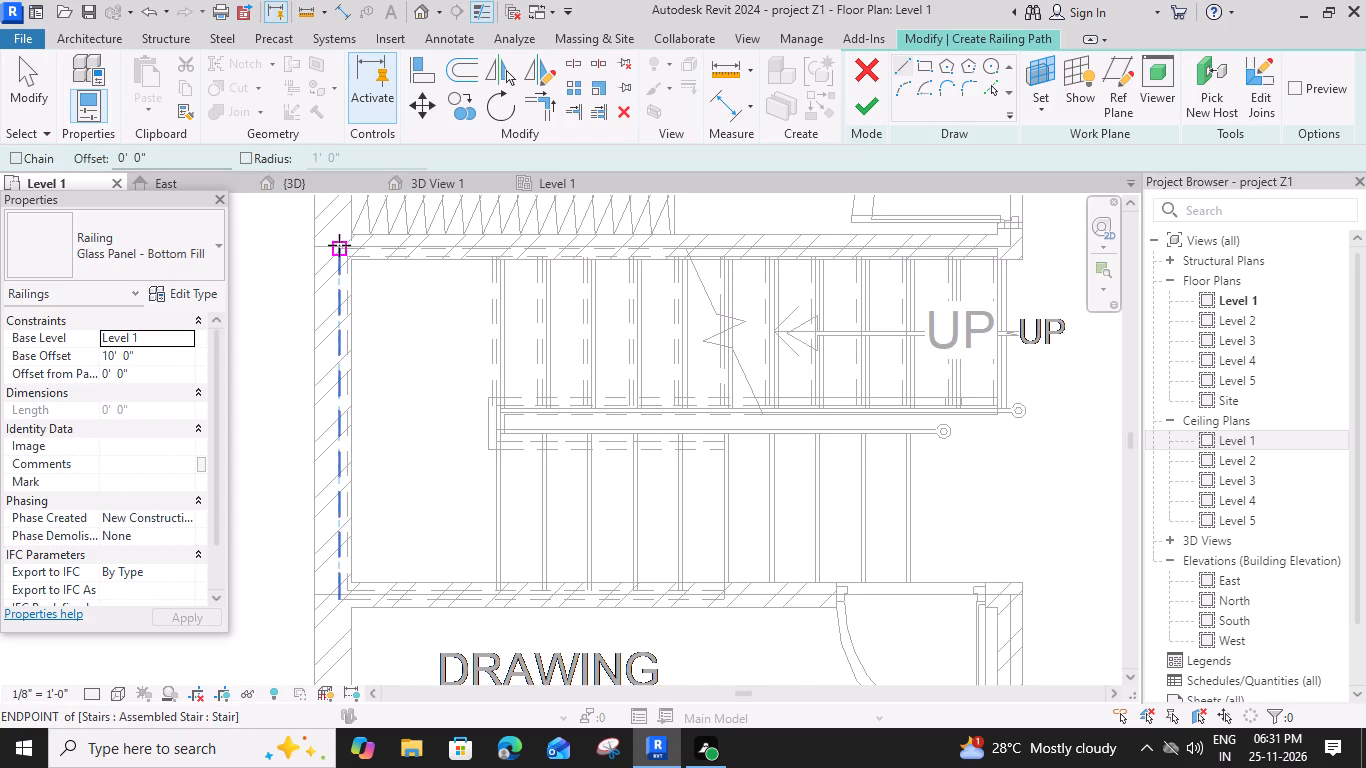
{"action": "left_click", "coordinate": [338, 245]}
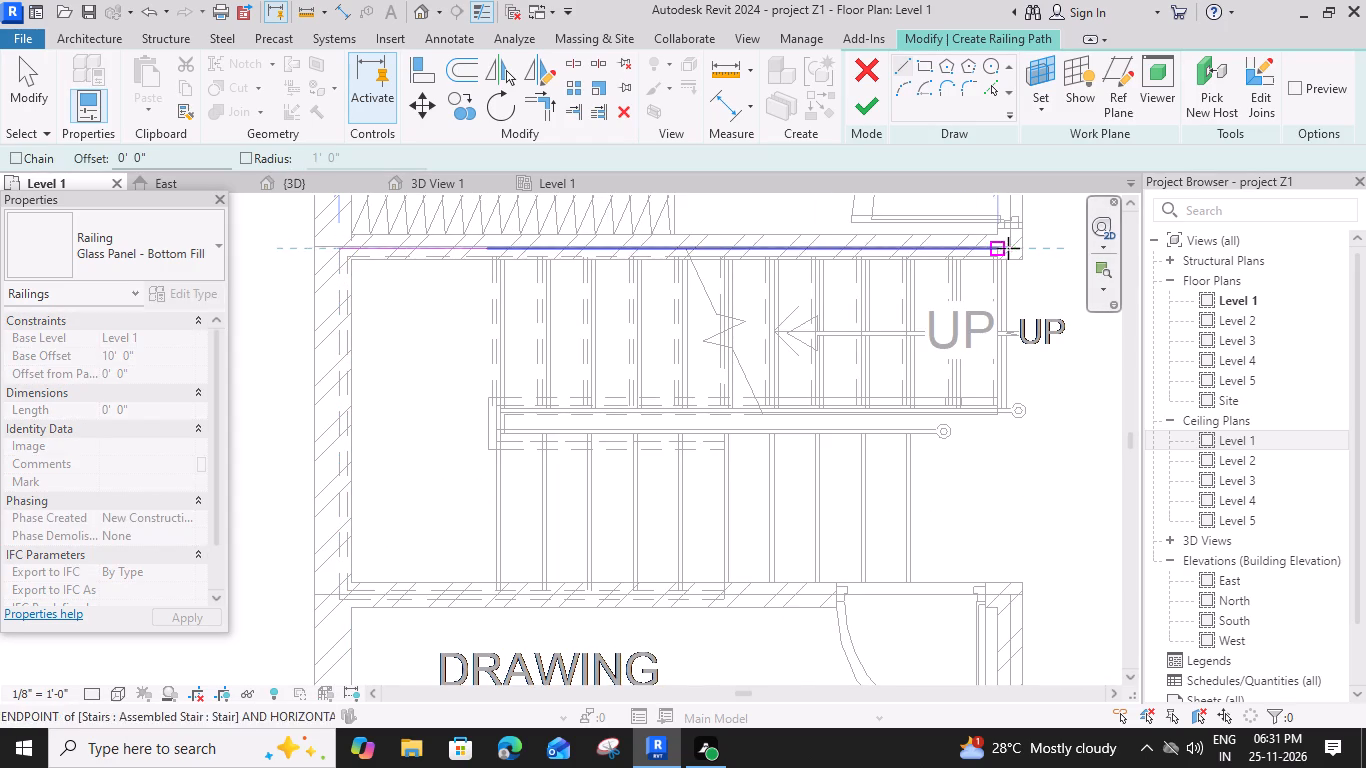
{"action": "left_click", "coordinate": [1012, 248]}
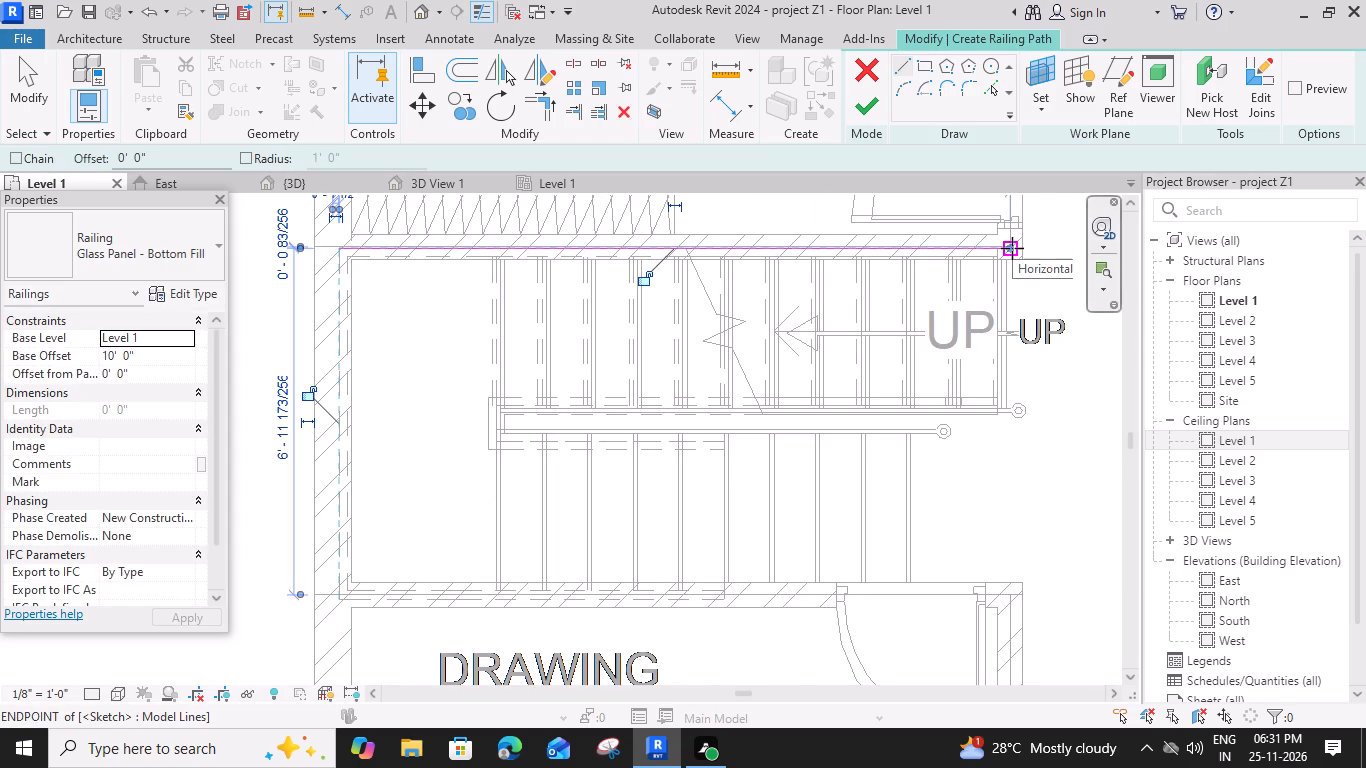
{"action": "key", "text": "Escape"}
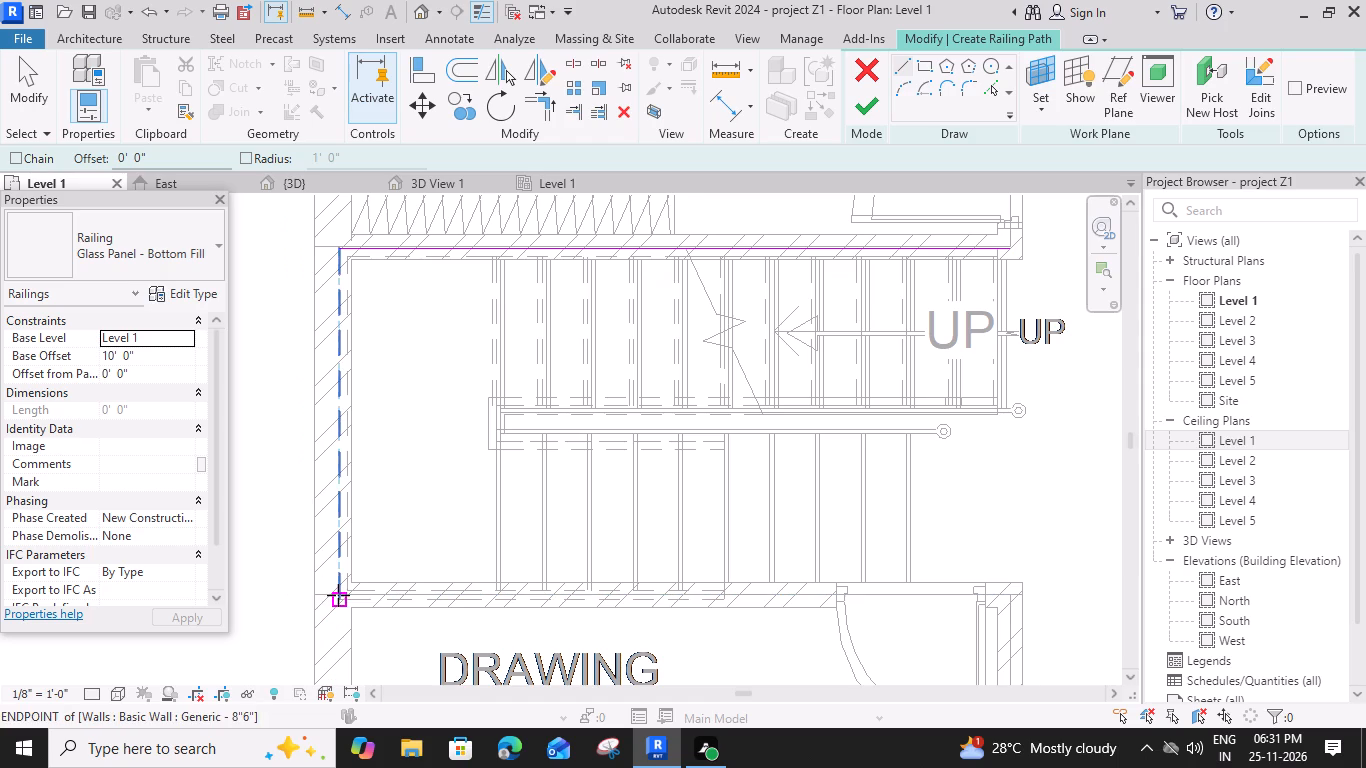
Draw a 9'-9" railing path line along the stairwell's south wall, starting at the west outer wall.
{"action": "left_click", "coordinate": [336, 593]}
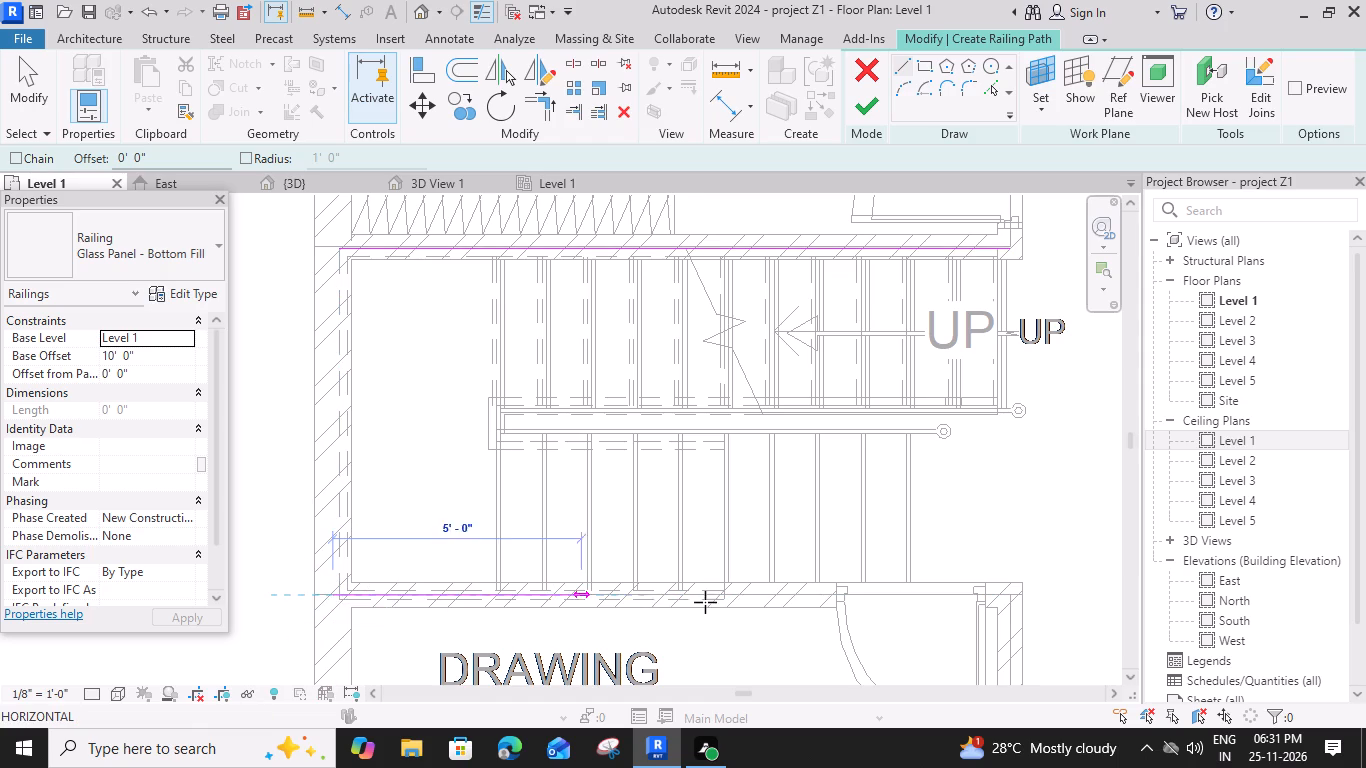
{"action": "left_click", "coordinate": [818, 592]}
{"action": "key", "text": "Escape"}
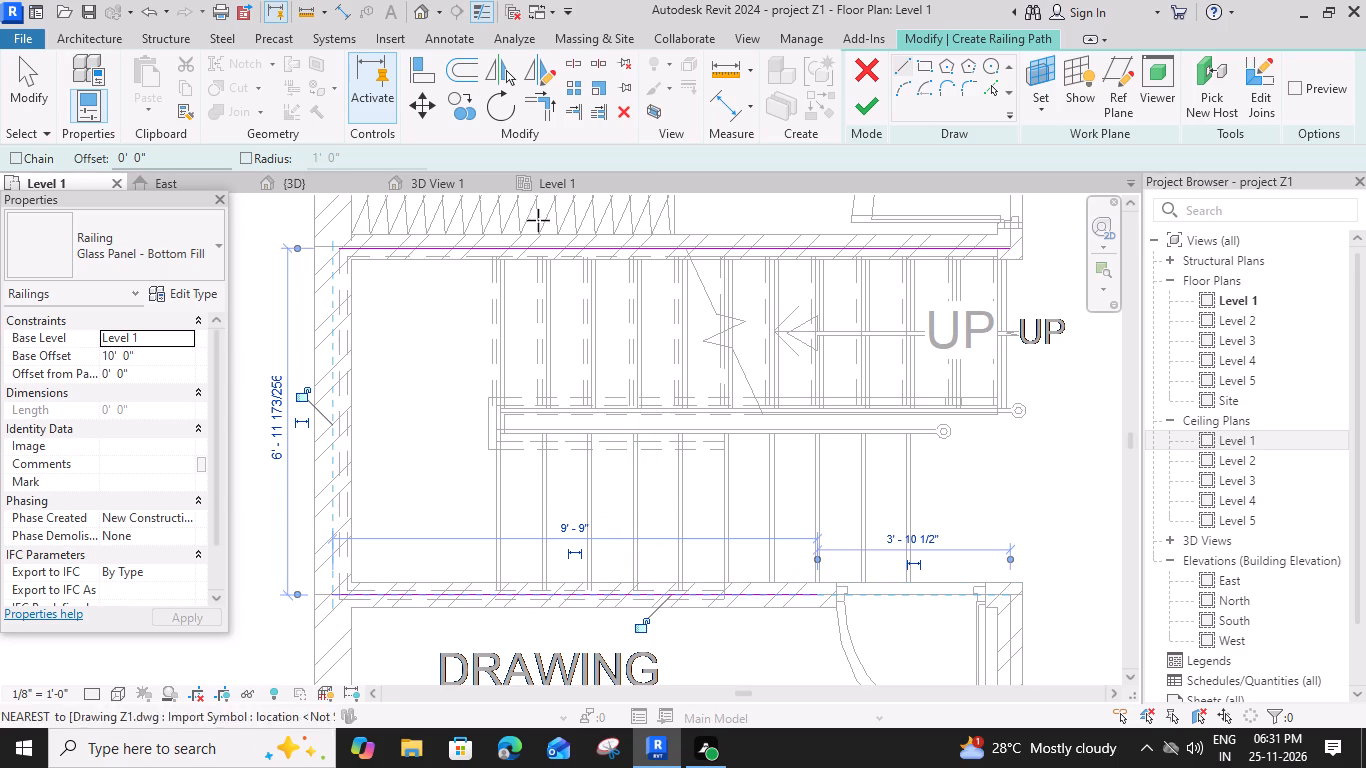
In the Level 1 ceiling plan, draw a 3'-7" railing path line south from the north wall line's east end.
{"action": "left_click", "coordinate": [560, 186]}
{"action": "scroll", "coordinate": [633, 482], "scroll_direction": "down", "scroll_amount": 2}
{"action": "scroll", "coordinate": [809, 442], "scroll_direction": "down", "scroll_amount": 3}
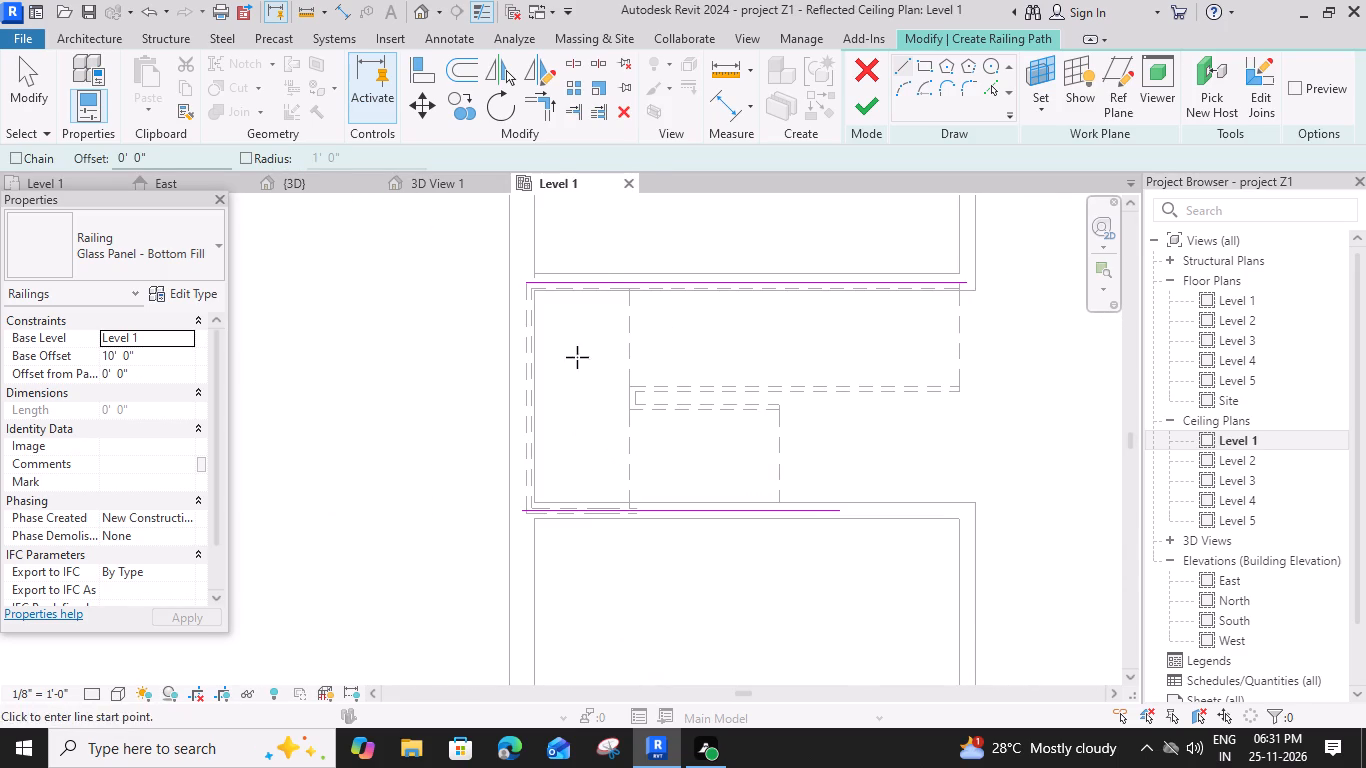
{"action": "scroll", "coordinate": [953, 280], "scroll_direction": "up", "scroll_amount": 3}
{"action": "left_click", "coordinate": [963, 283]}
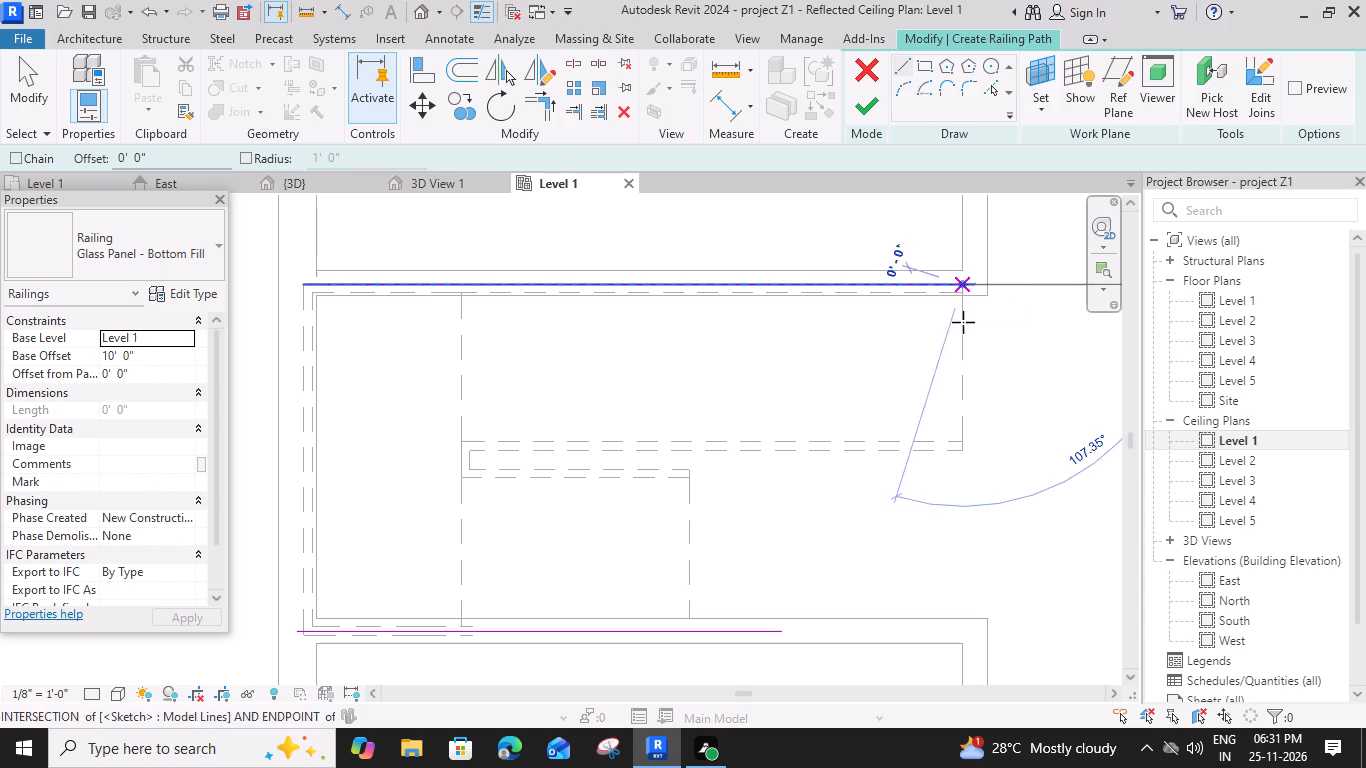
{"action": "left_click", "coordinate": [965, 461]}
{"action": "key", "text": "Escape"}
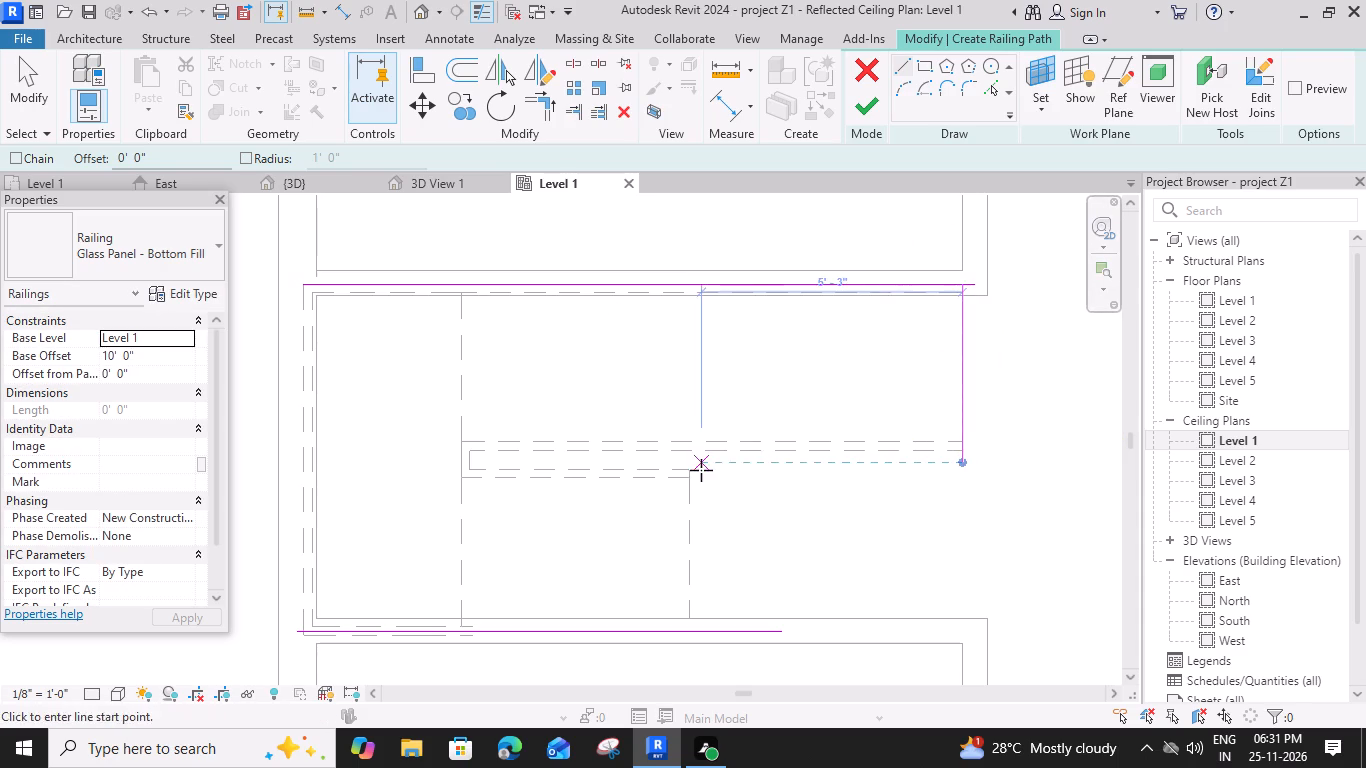
Draw a horizontal railing path line from the upper stair flight's dashed corner east to the 3'-7" line's south end.
{"action": "scroll", "coordinate": [690, 472], "scroll_direction": "up", "scroll_amount": 4}
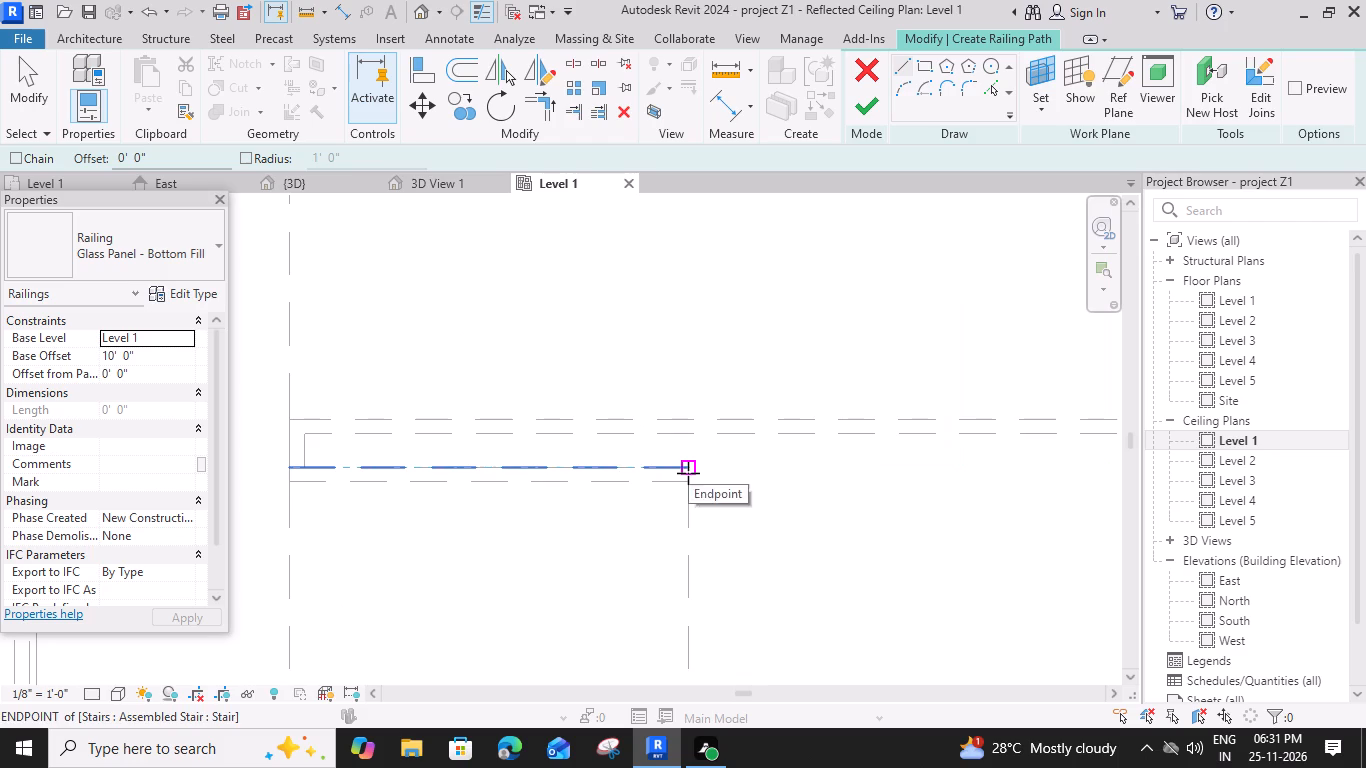
{"action": "left_click", "coordinate": [688, 473]}
{"action": "scroll", "coordinate": [930, 465], "scroll_direction": "down", "scroll_amount": 2}
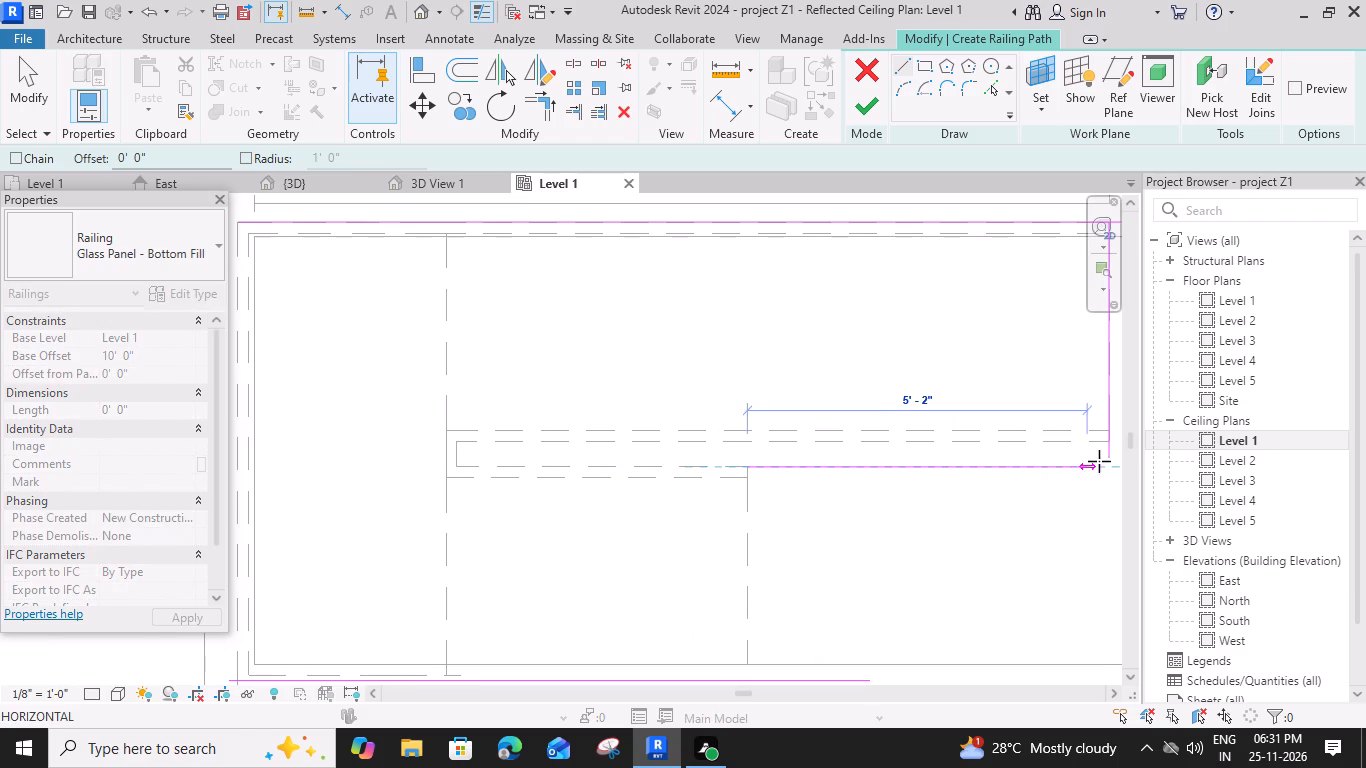
{"action": "left_click", "coordinate": [1108, 462]}
{"action": "key", "text": "Escape"}
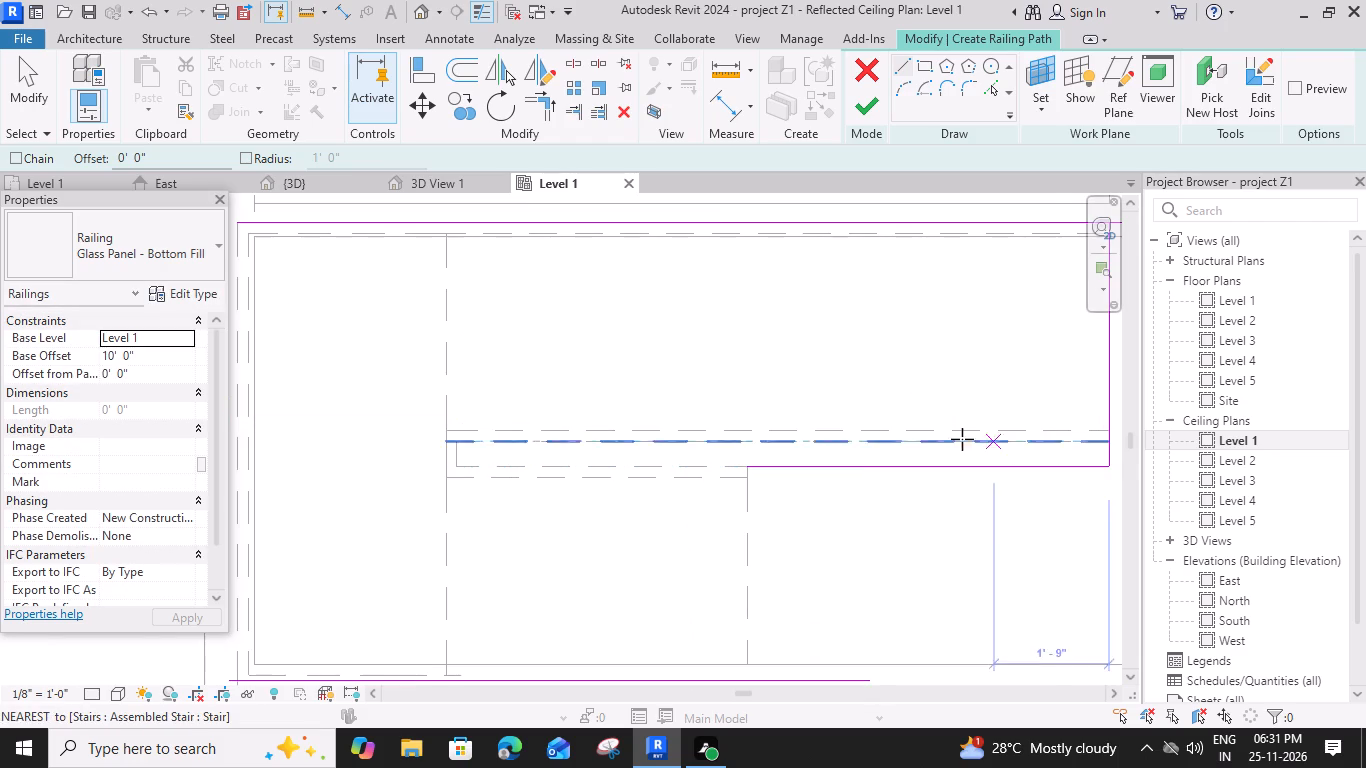
{"action": "scroll", "coordinate": [954, 432], "scroll_direction": "down", "scroll_amount": 4}
{"action": "key", "text": "Escape"}
Trim the vertical railing path line and the horizontal mid-stair line to a corner at their southeast meeting point.
{"action": "scroll", "coordinate": [1072, 462], "scroll_direction": "up", "scroll_amount": 4}
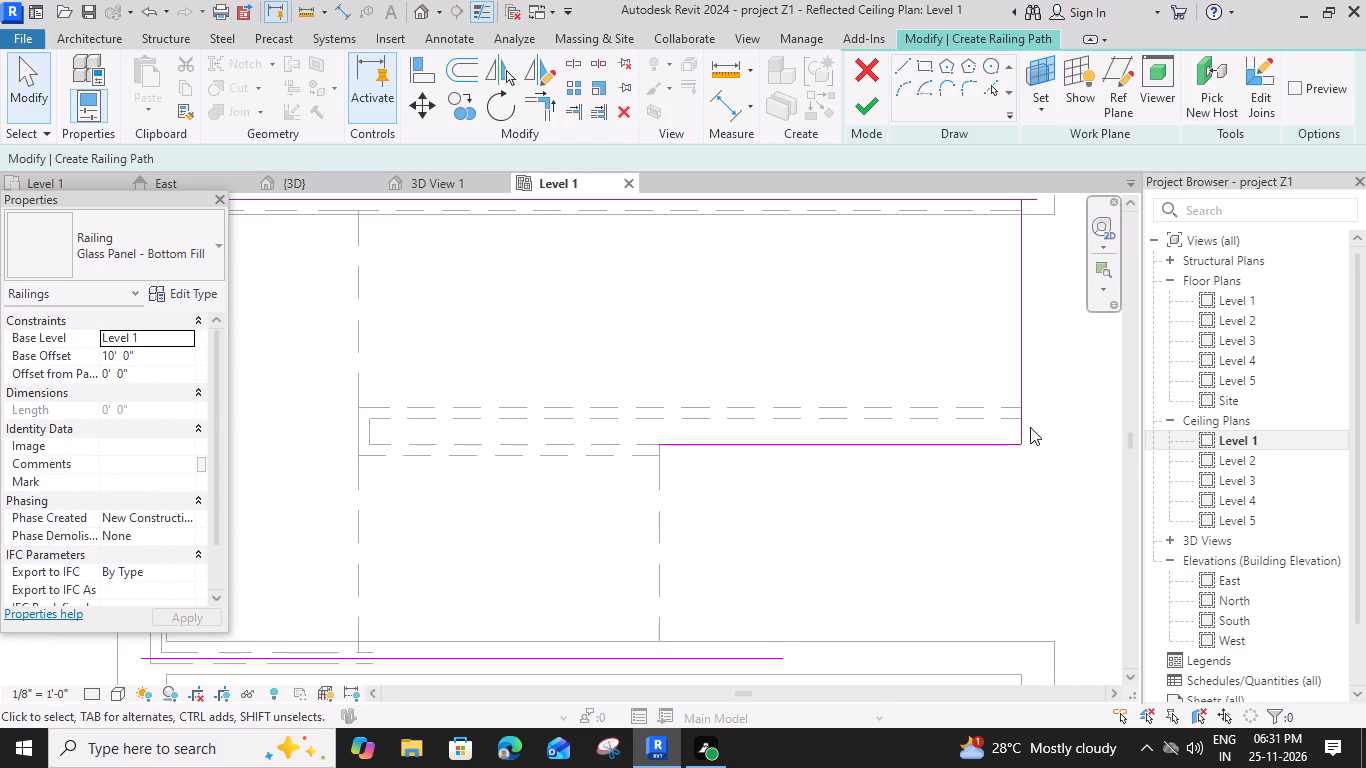
{"action": "scroll", "coordinate": [1030, 427], "scroll_direction": "up", "scroll_amount": 4}
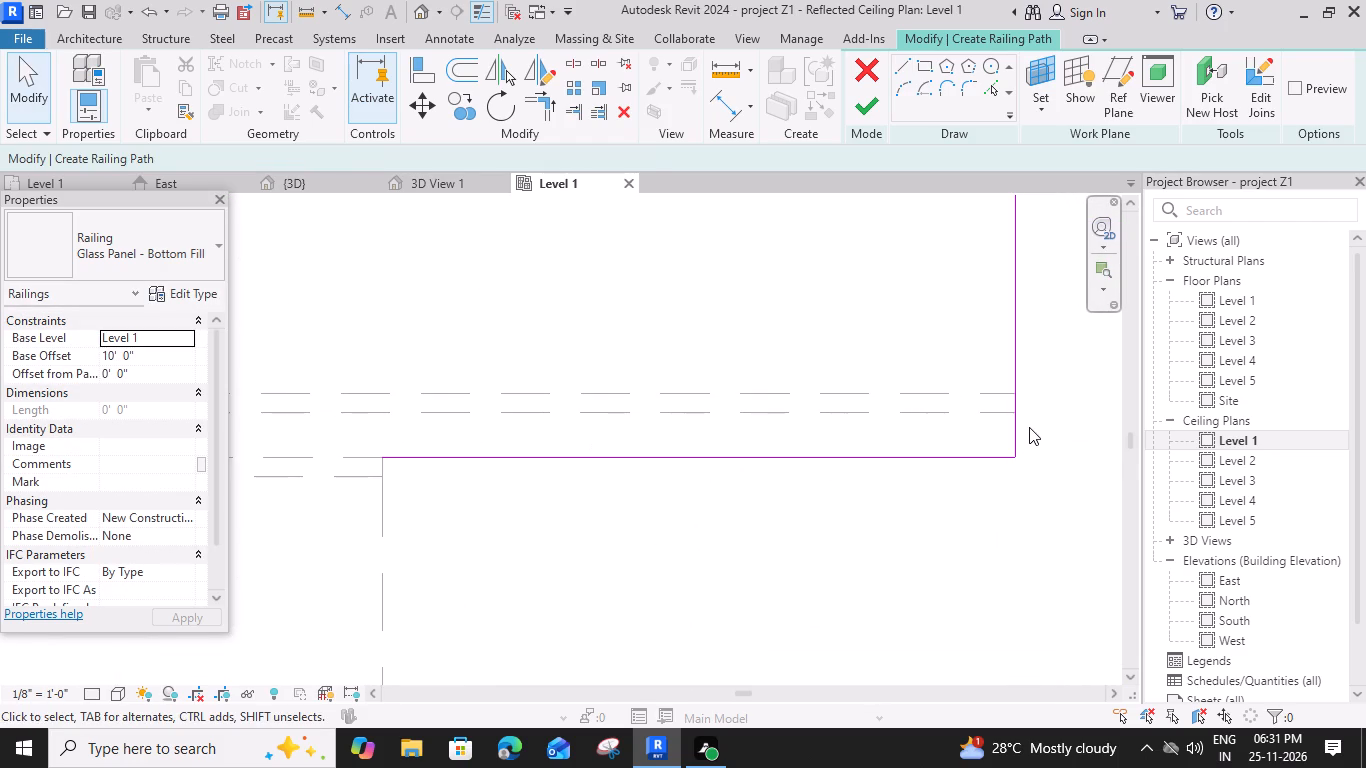
{"action": "left_click", "coordinate": [552, 102]}
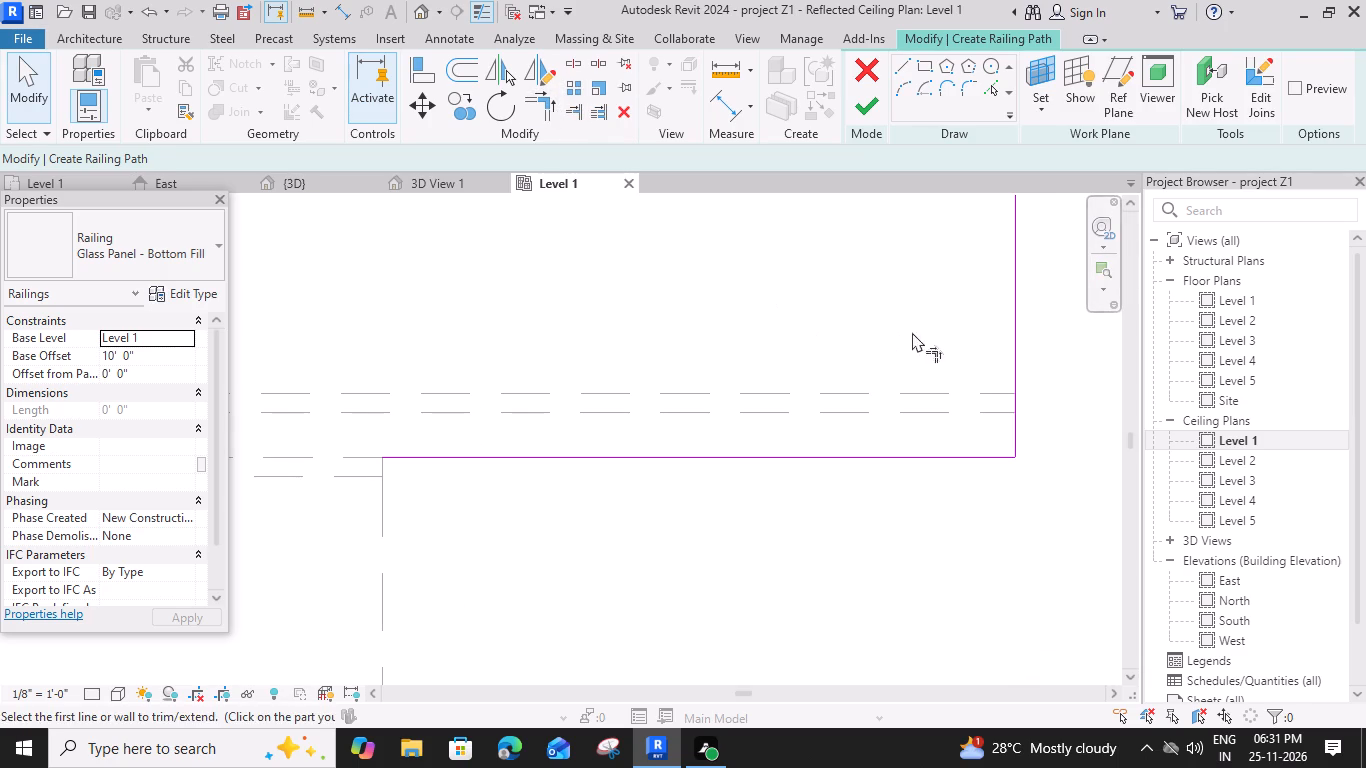
{"action": "left_click", "coordinate": [1013, 379]}
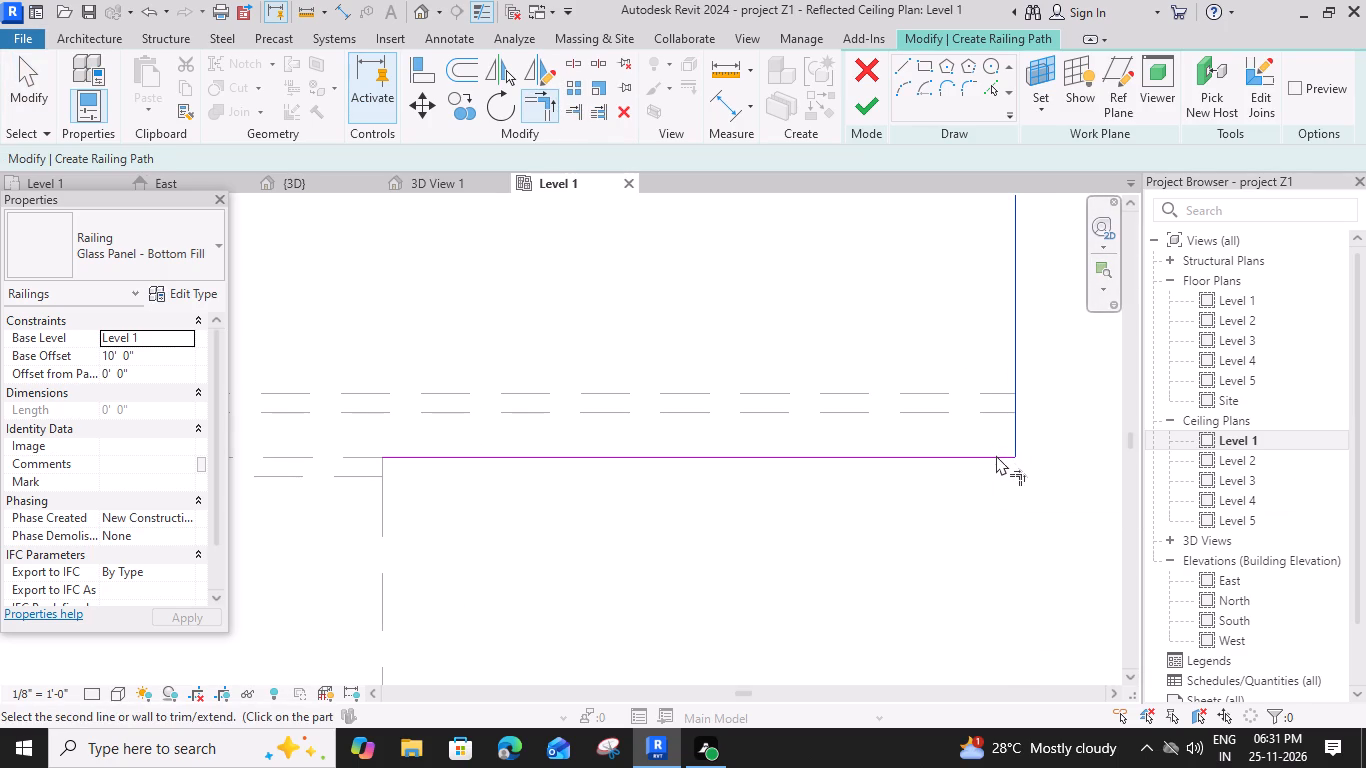
{"action": "left_click", "coordinate": [996, 455]}
{"action": "left_click", "coordinate": [1013, 439]}
{"action": "left_click", "coordinate": [1001, 455]}
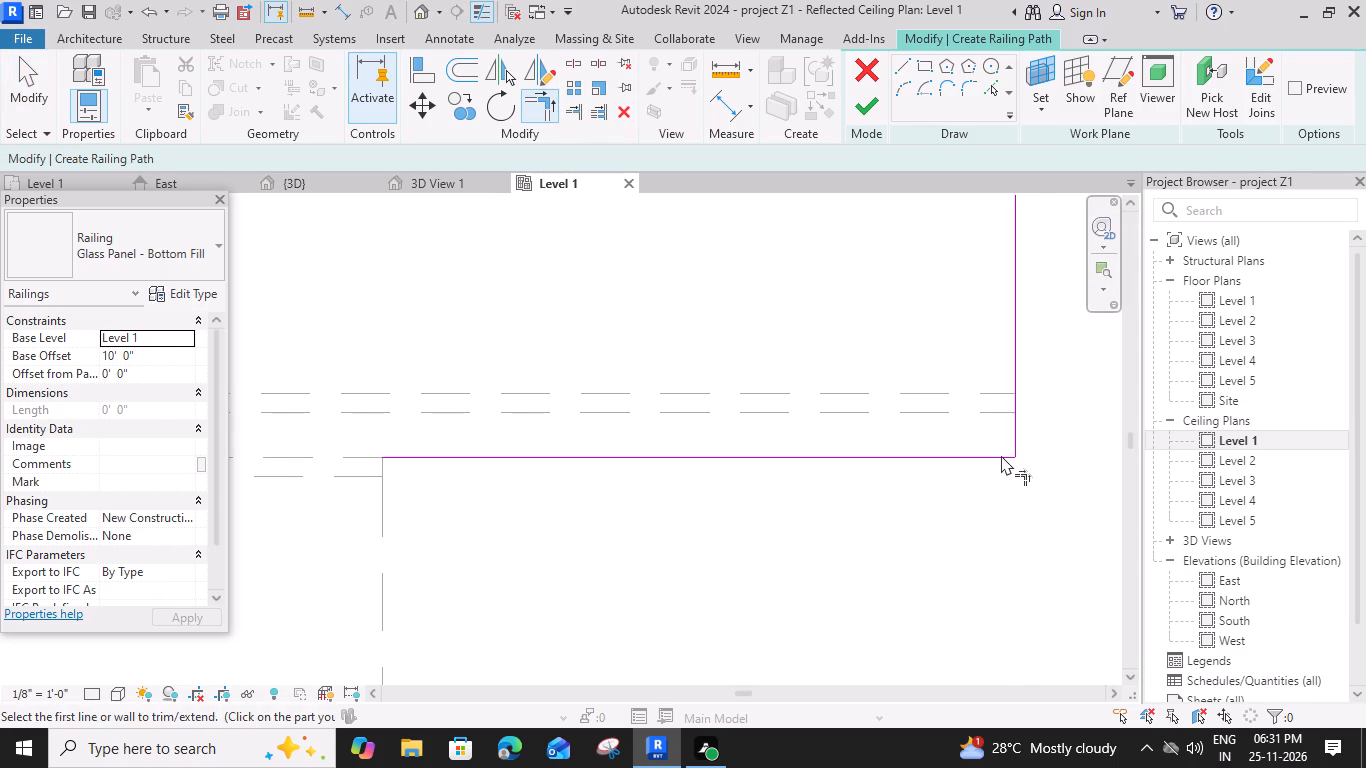
{"action": "key", "text": "Escape"}
Trim the north wall line to a corner with the vertical path line, and trim the vertical and mid-stair lines again.
{"action": "scroll", "coordinate": [915, 313], "scroll_direction": "down", "scroll_amount": 3}
{"action": "middle_click_drag", "start_coordinate": [910, 323], "coordinate": [879, 409]}
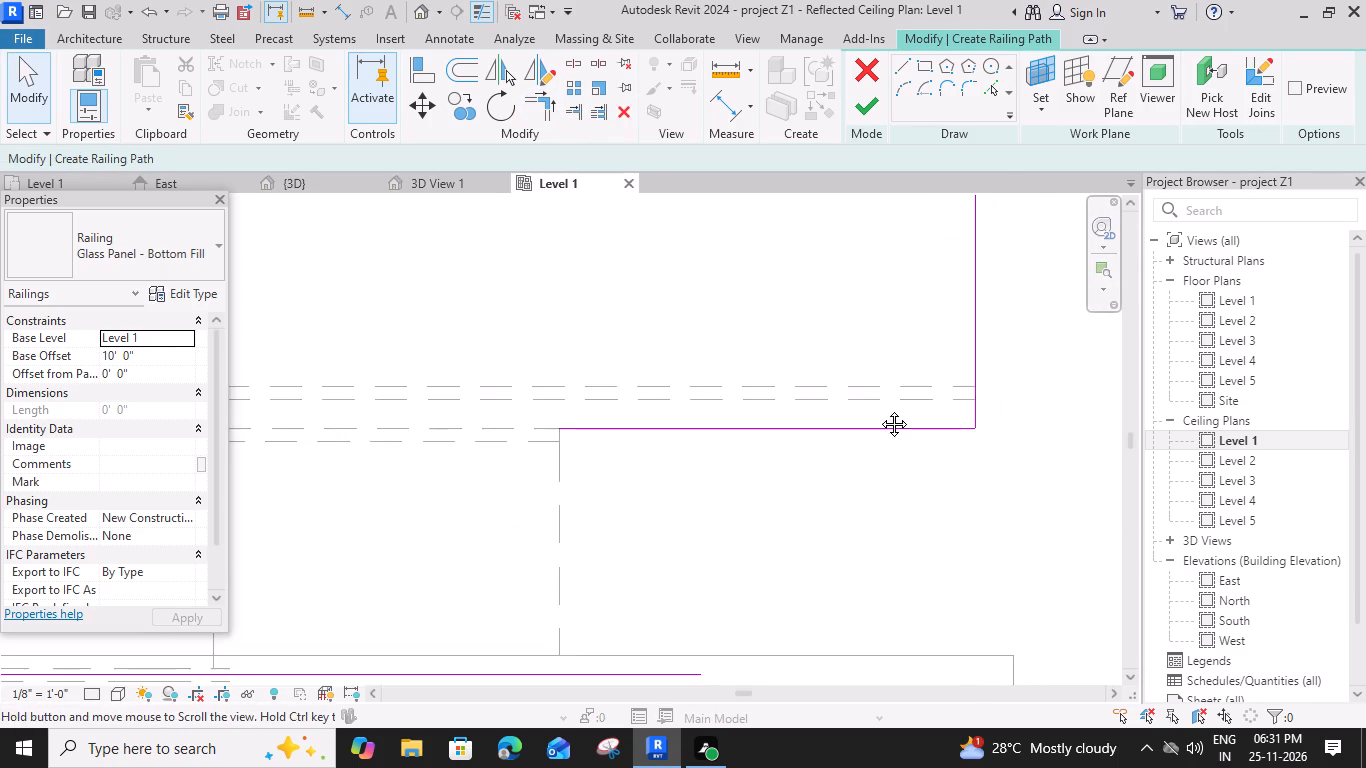
{"action": "middle_click_drag", "start_coordinate": [879, 409], "coordinate": [849, 521]}
{"action": "left_click", "coordinate": [543, 104]}
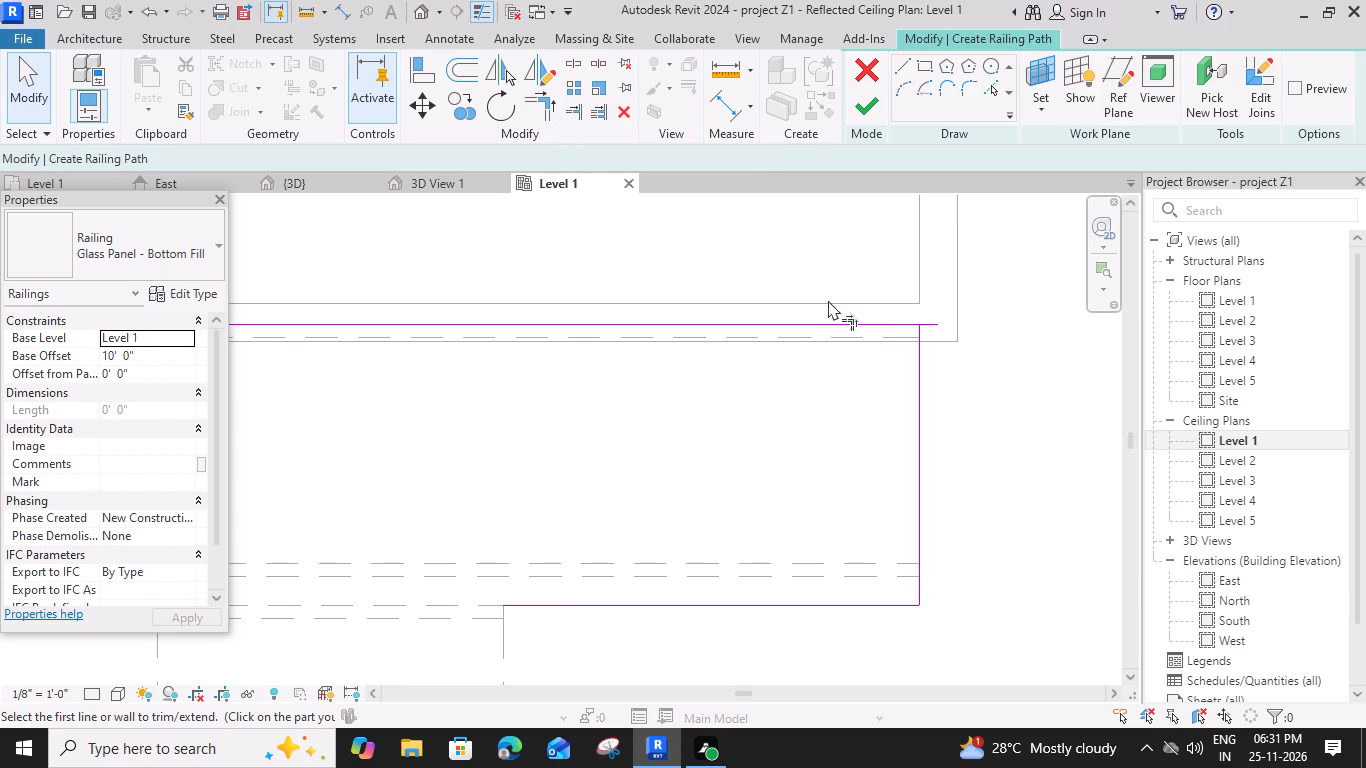
{"action": "left_click", "coordinate": [866, 321]}
{"action": "left_click", "coordinate": [920, 348]}
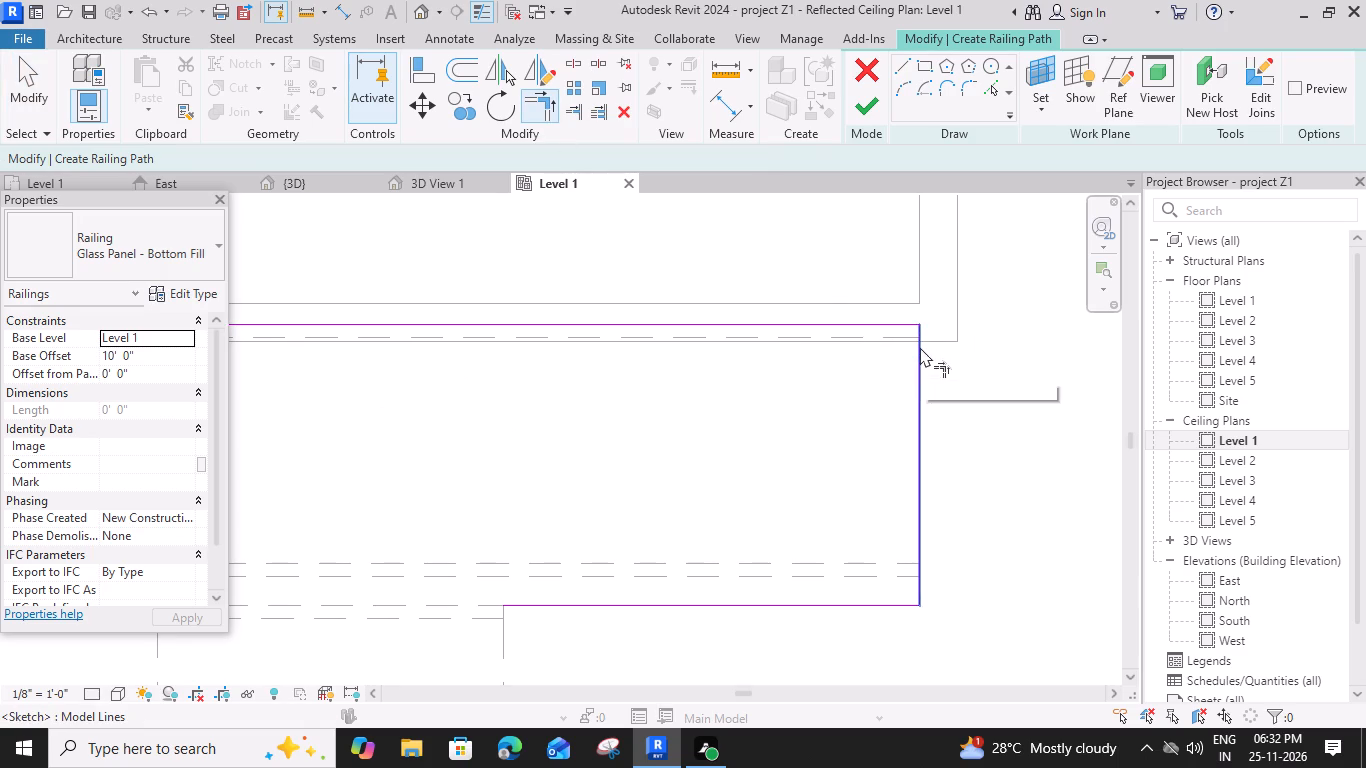
{"action": "left_click", "coordinate": [917, 546]}
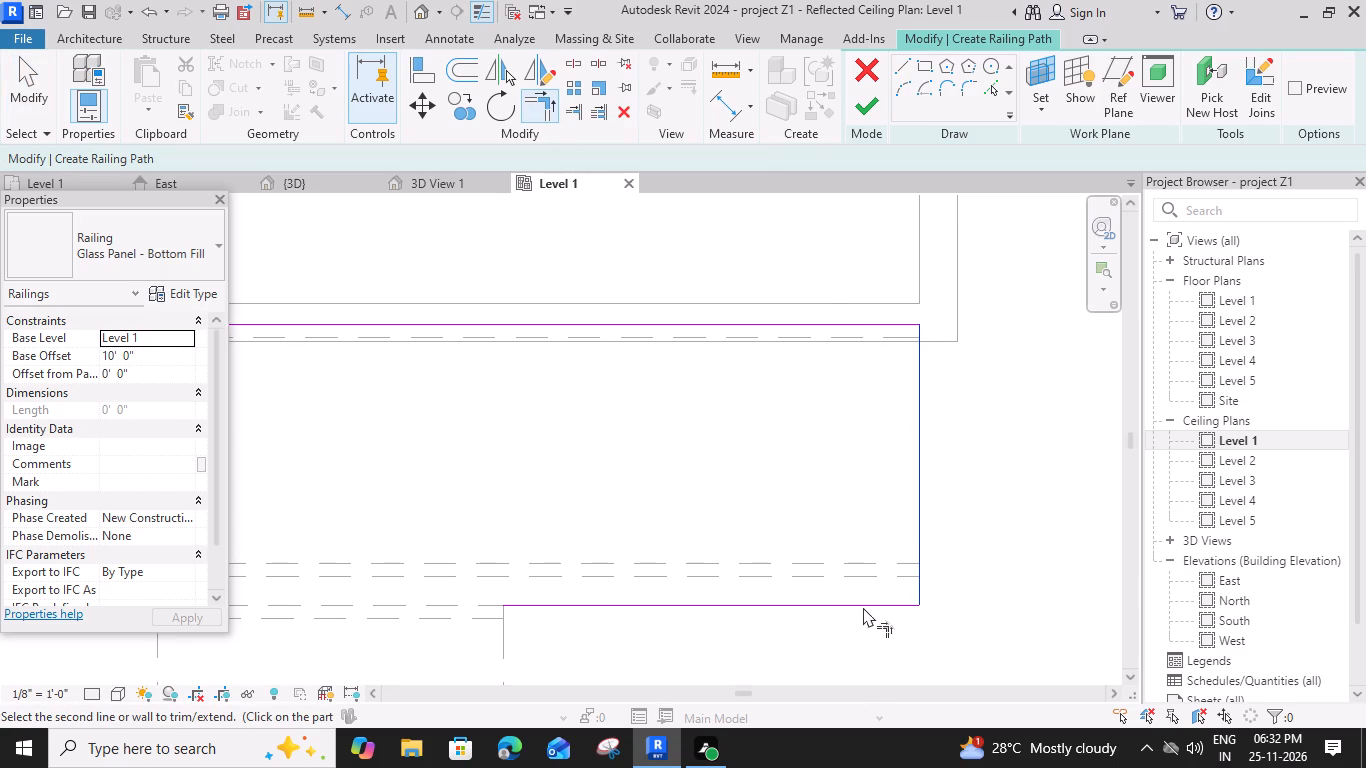
{"action": "left_click", "coordinate": [864, 601]}
{"action": "scroll", "coordinate": [864, 600], "scroll_direction": "down", "scroll_amount": 5}
{"action": "middle_click_drag", "start_coordinate": [694, 514], "coordinate": [716, 316]}
{"action": "key", "text": "Escape"}
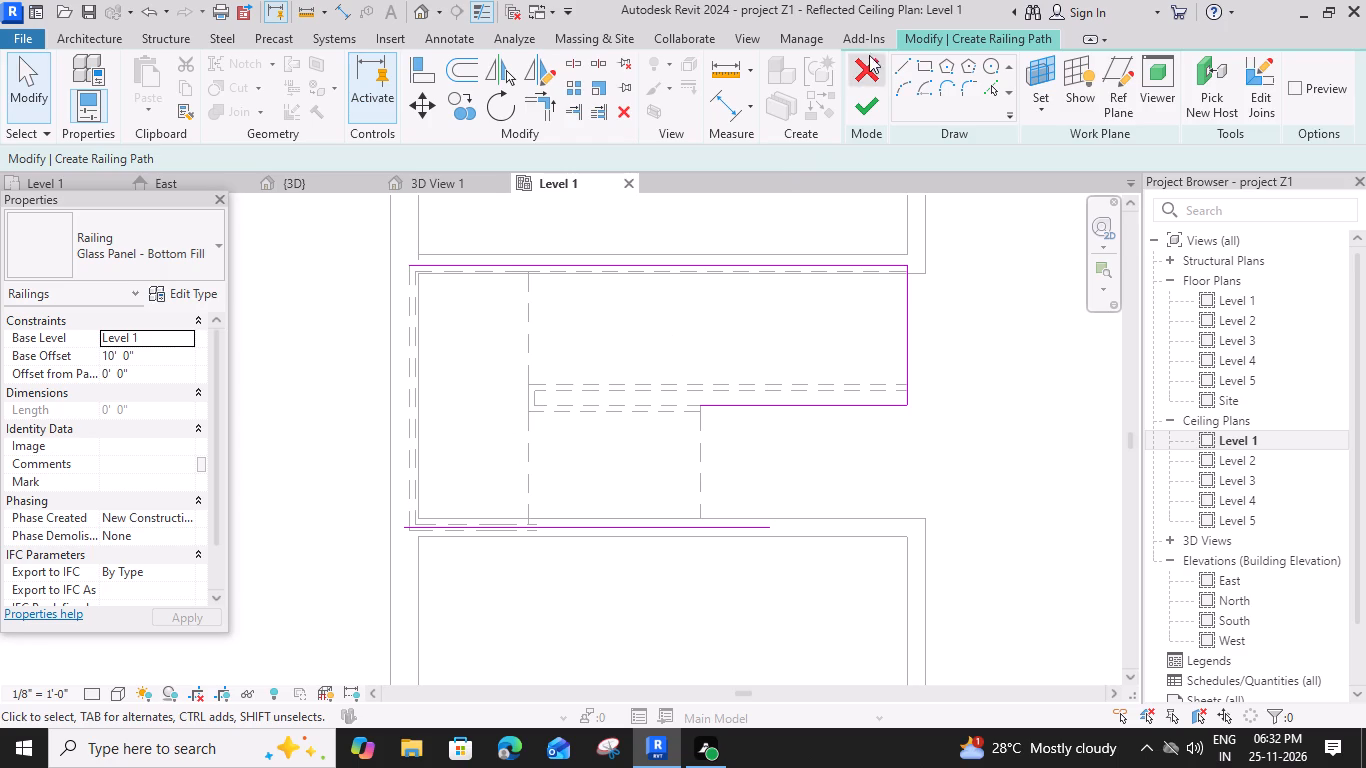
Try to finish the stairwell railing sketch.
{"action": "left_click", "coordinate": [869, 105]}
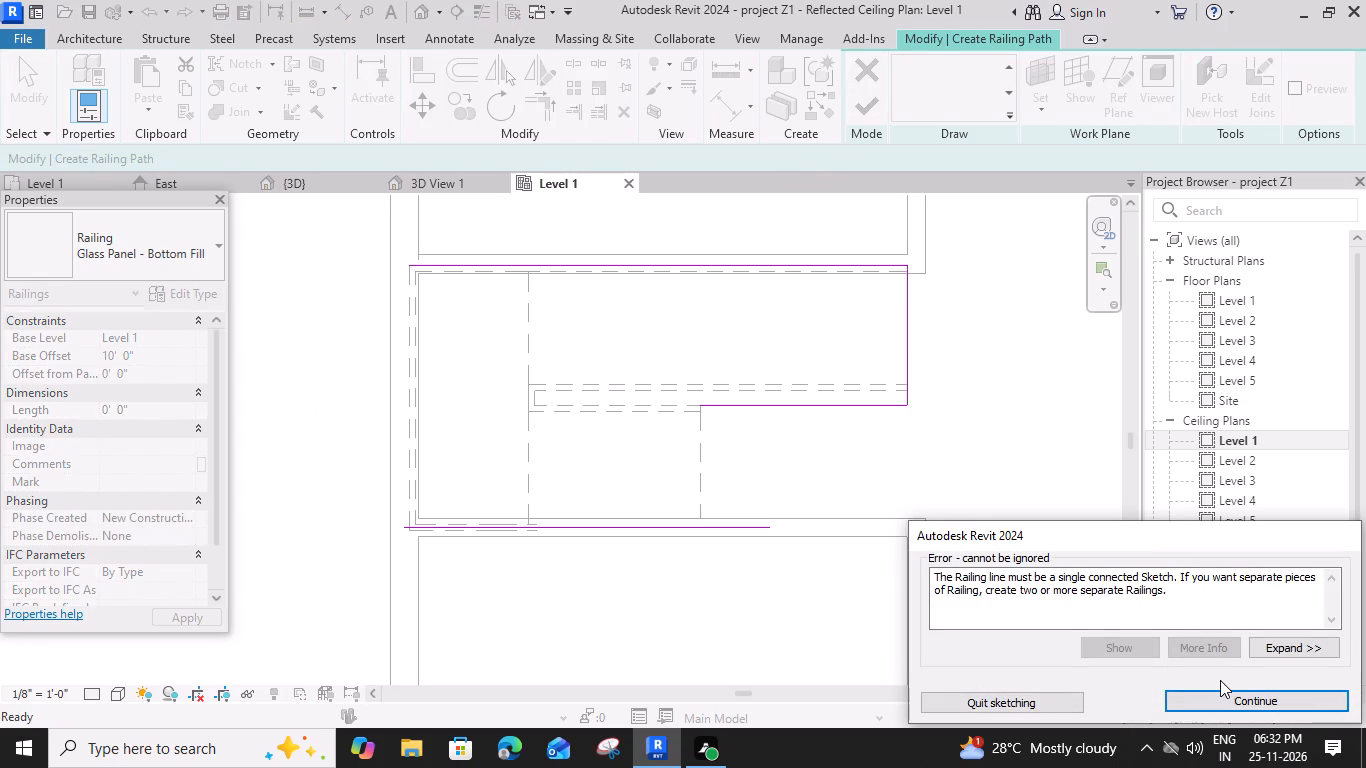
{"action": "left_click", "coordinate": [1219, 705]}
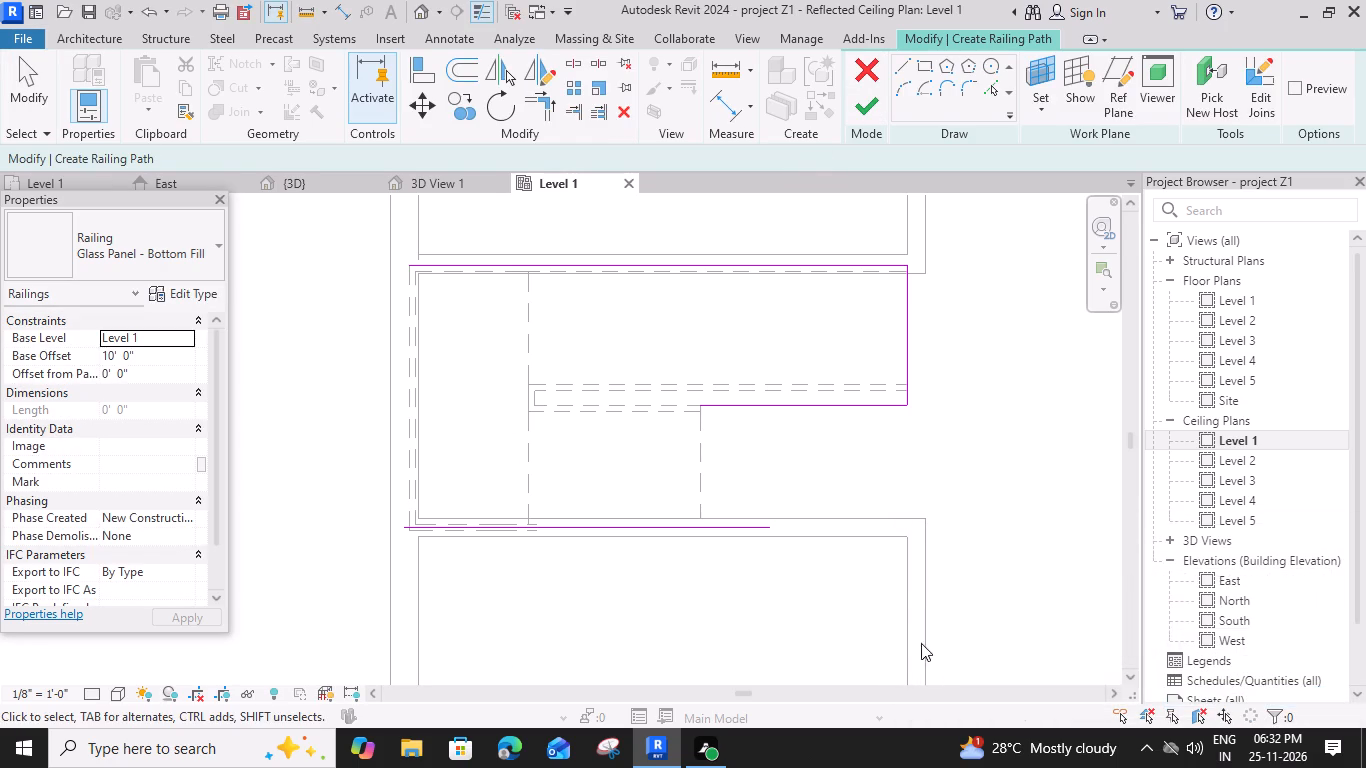
Delete the railing path line along the stairwell's south wall and finish the sketch.
{"action": "left_click", "coordinate": [753, 529]}
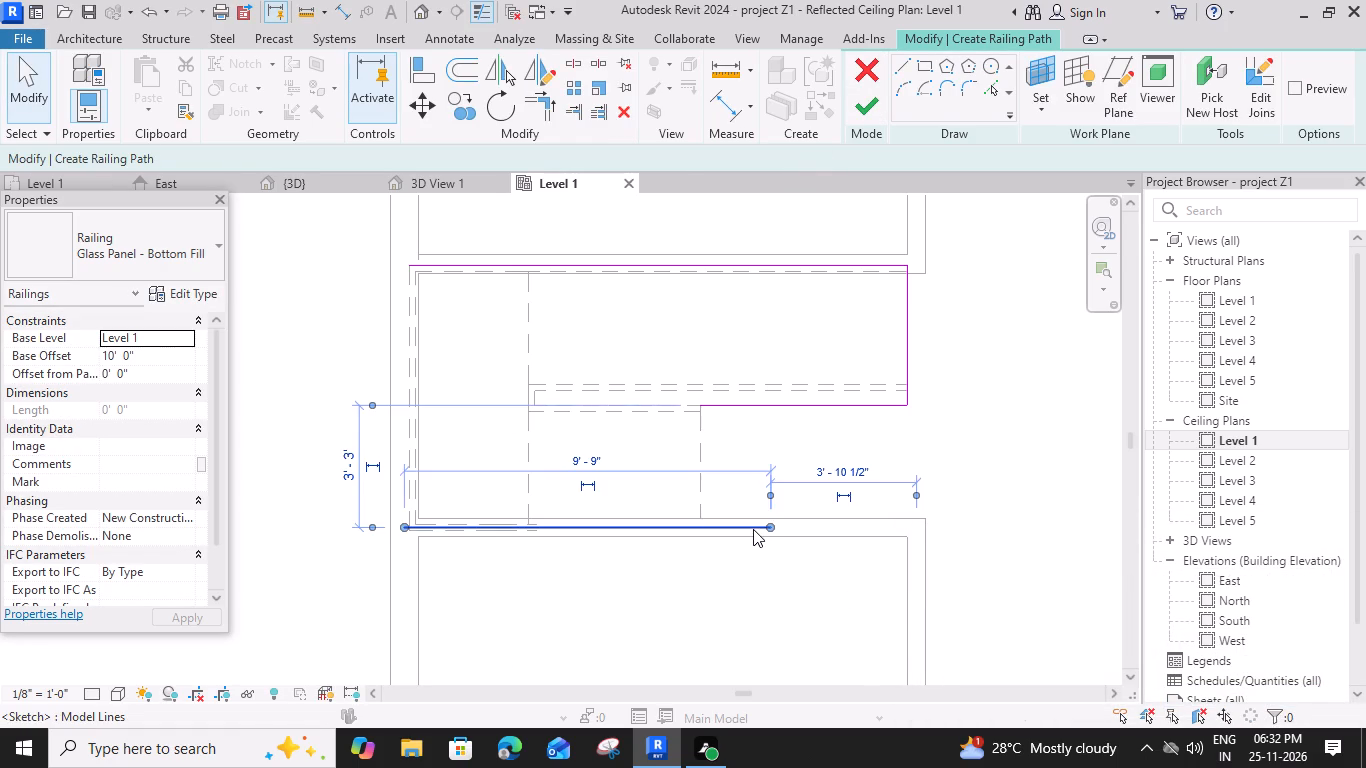
{"action": "key", "text": "Delete"}
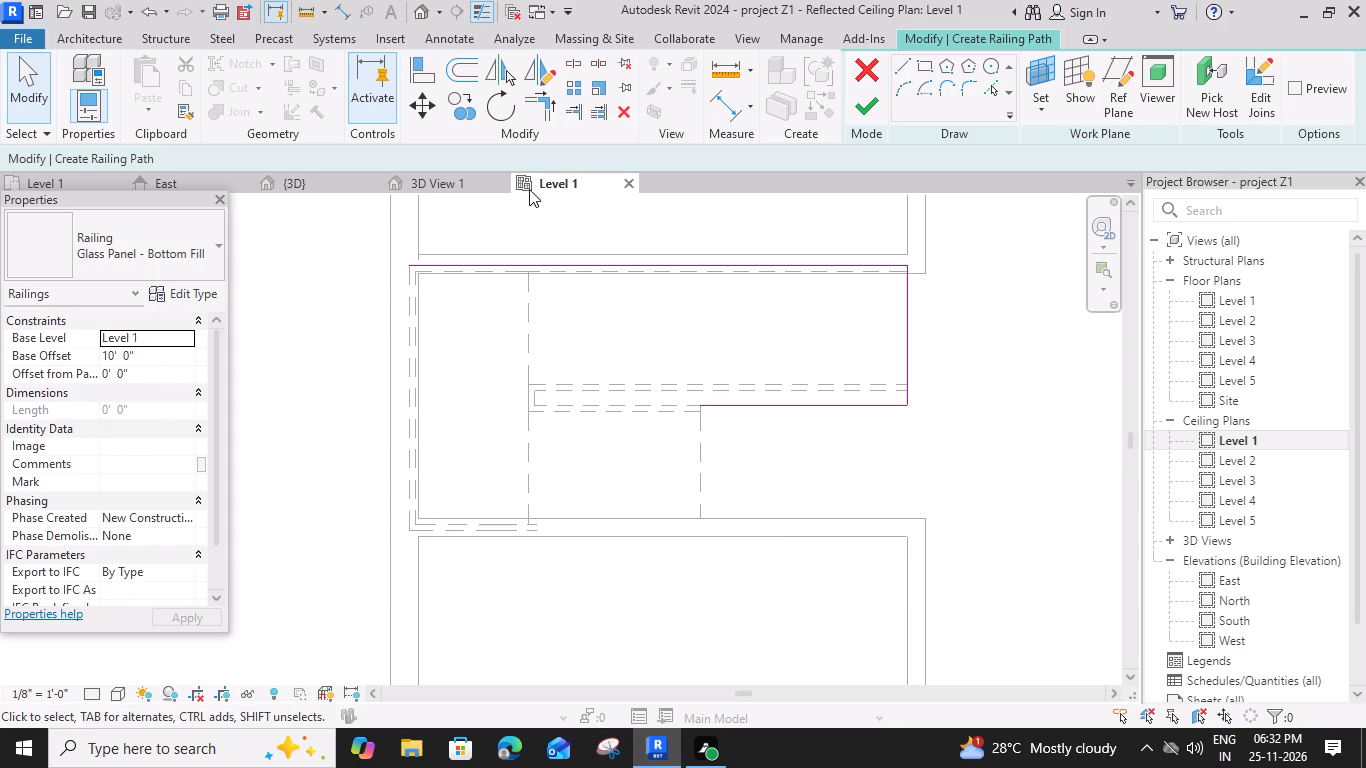
{"action": "left_click", "coordinate": [860, 105]}
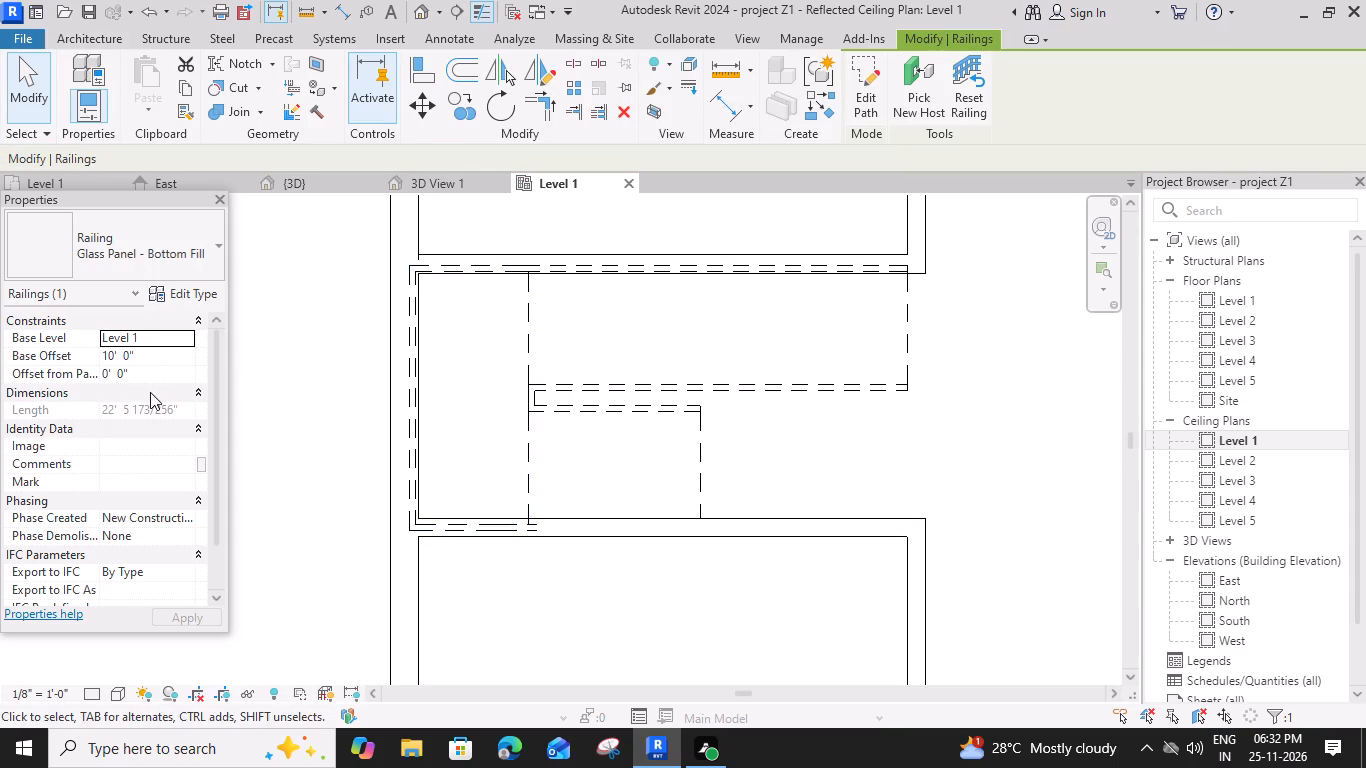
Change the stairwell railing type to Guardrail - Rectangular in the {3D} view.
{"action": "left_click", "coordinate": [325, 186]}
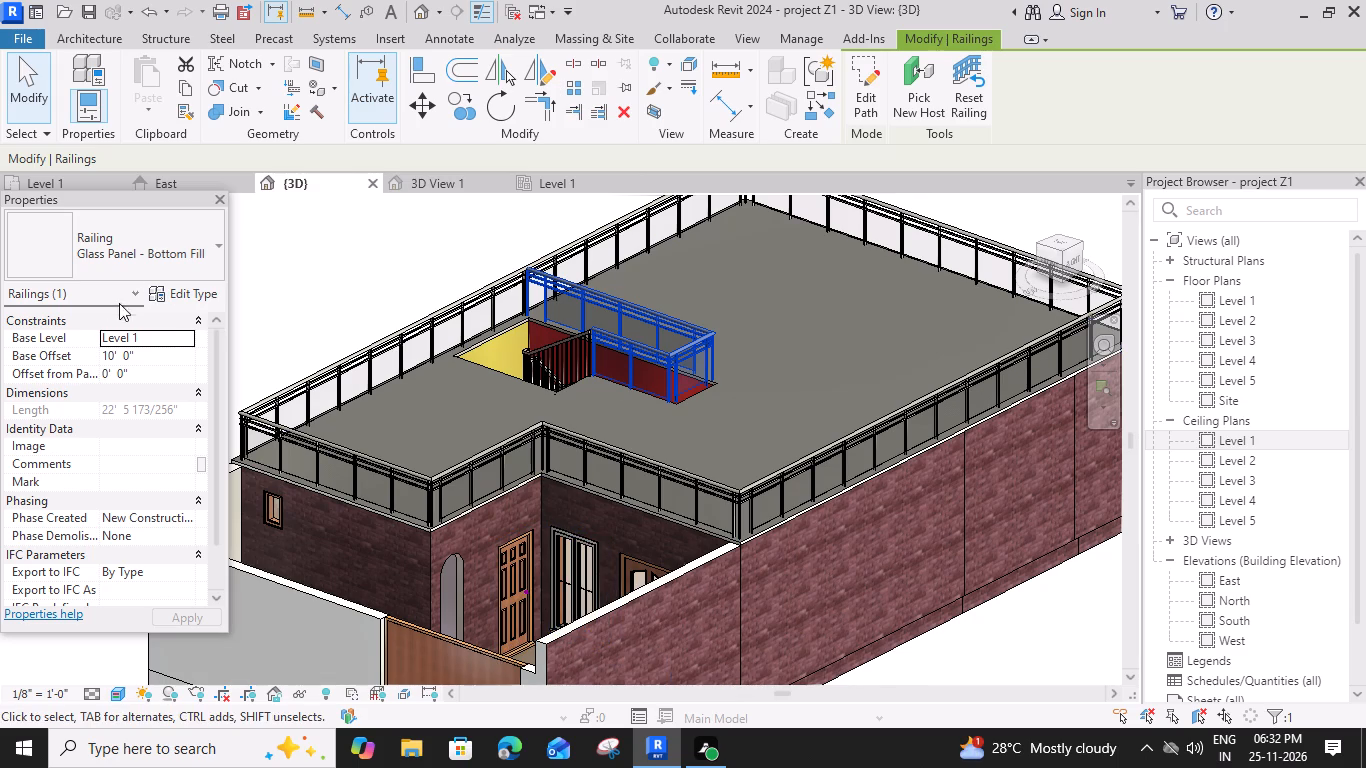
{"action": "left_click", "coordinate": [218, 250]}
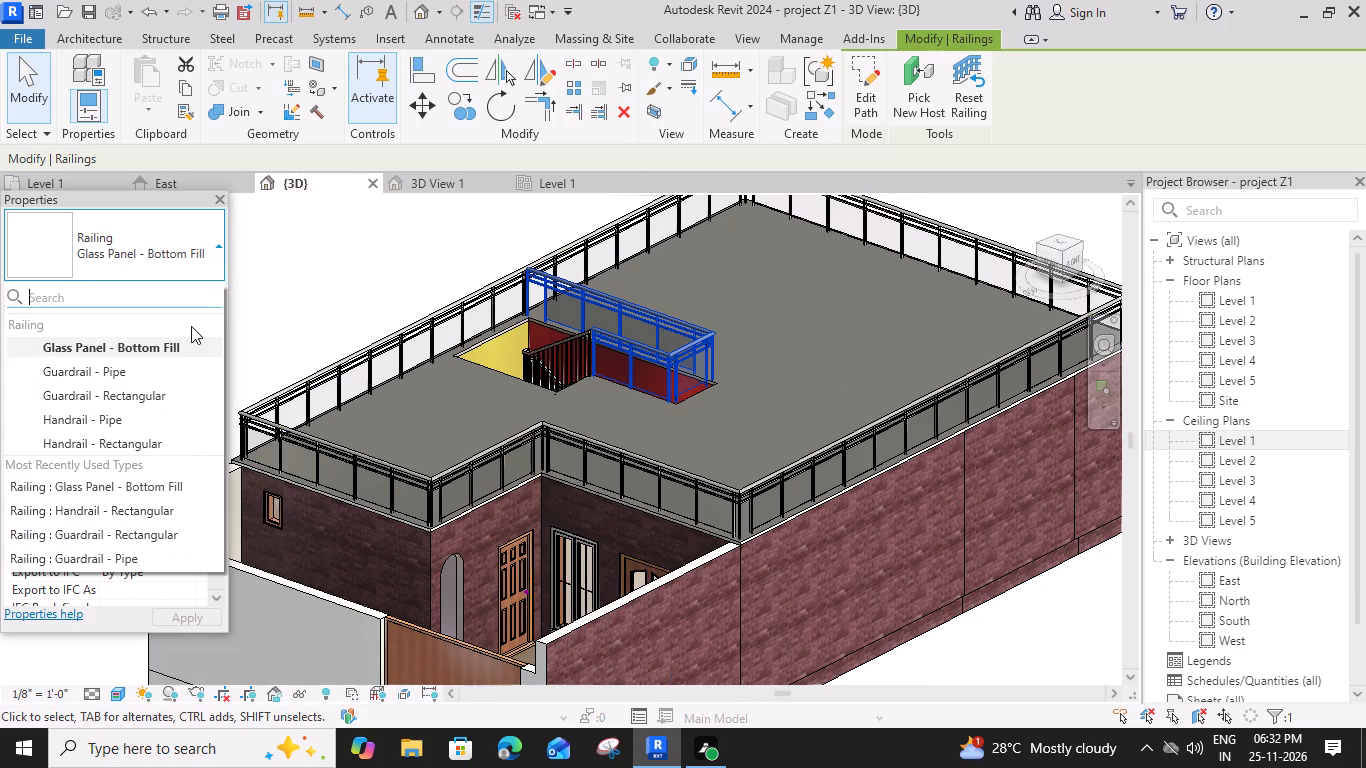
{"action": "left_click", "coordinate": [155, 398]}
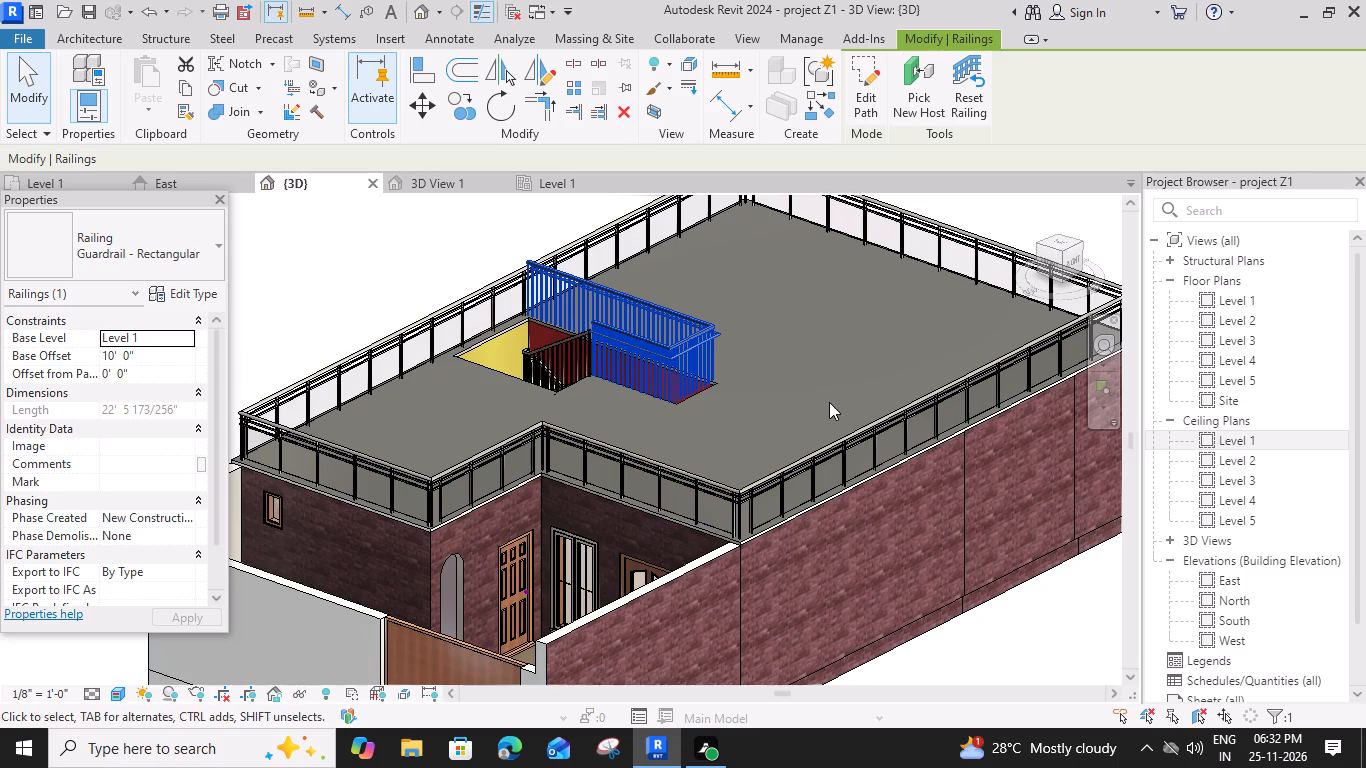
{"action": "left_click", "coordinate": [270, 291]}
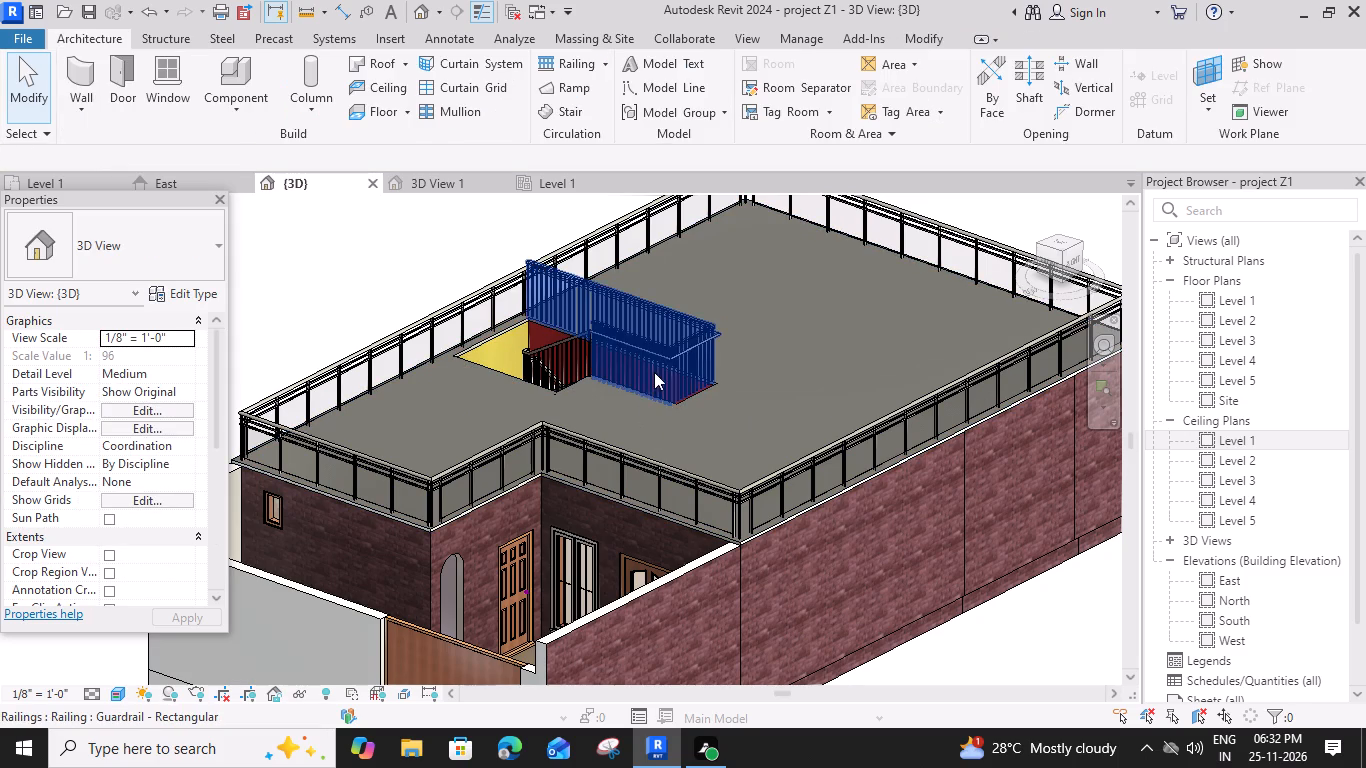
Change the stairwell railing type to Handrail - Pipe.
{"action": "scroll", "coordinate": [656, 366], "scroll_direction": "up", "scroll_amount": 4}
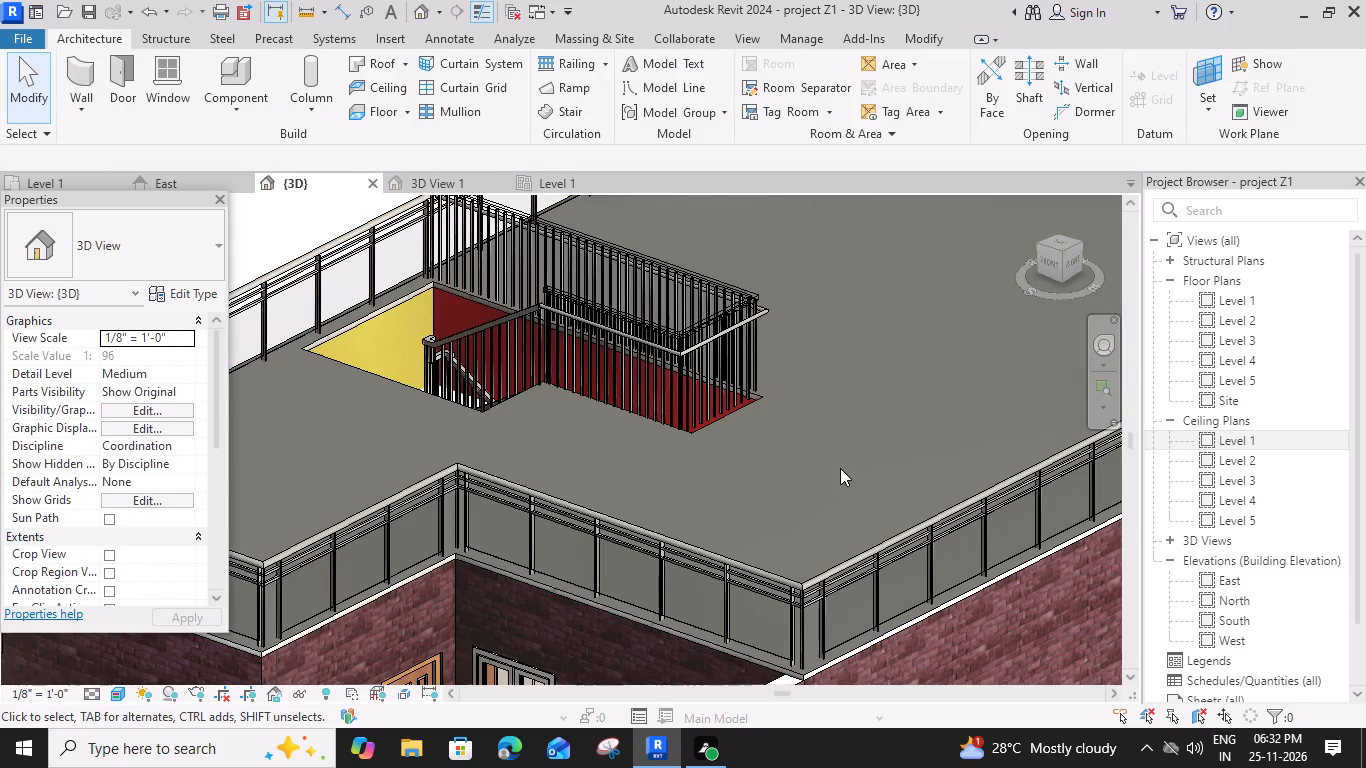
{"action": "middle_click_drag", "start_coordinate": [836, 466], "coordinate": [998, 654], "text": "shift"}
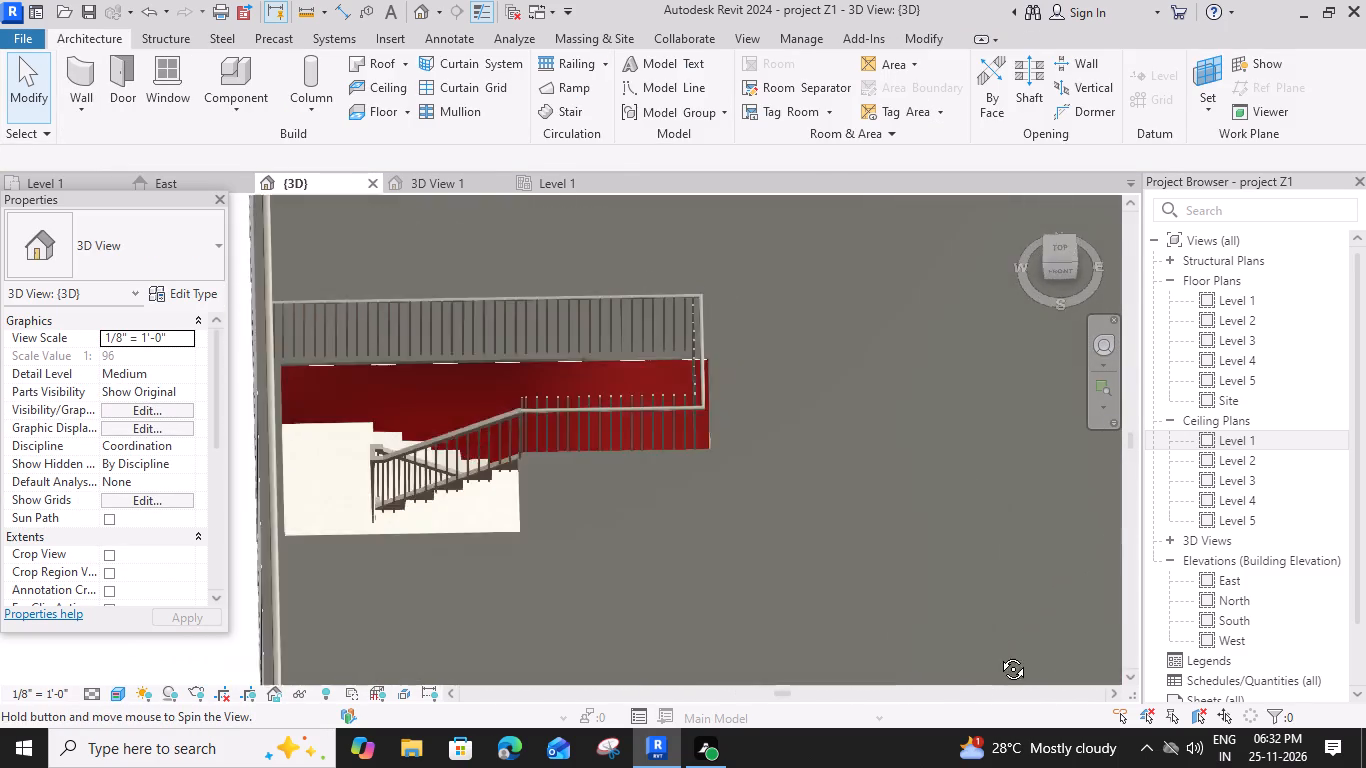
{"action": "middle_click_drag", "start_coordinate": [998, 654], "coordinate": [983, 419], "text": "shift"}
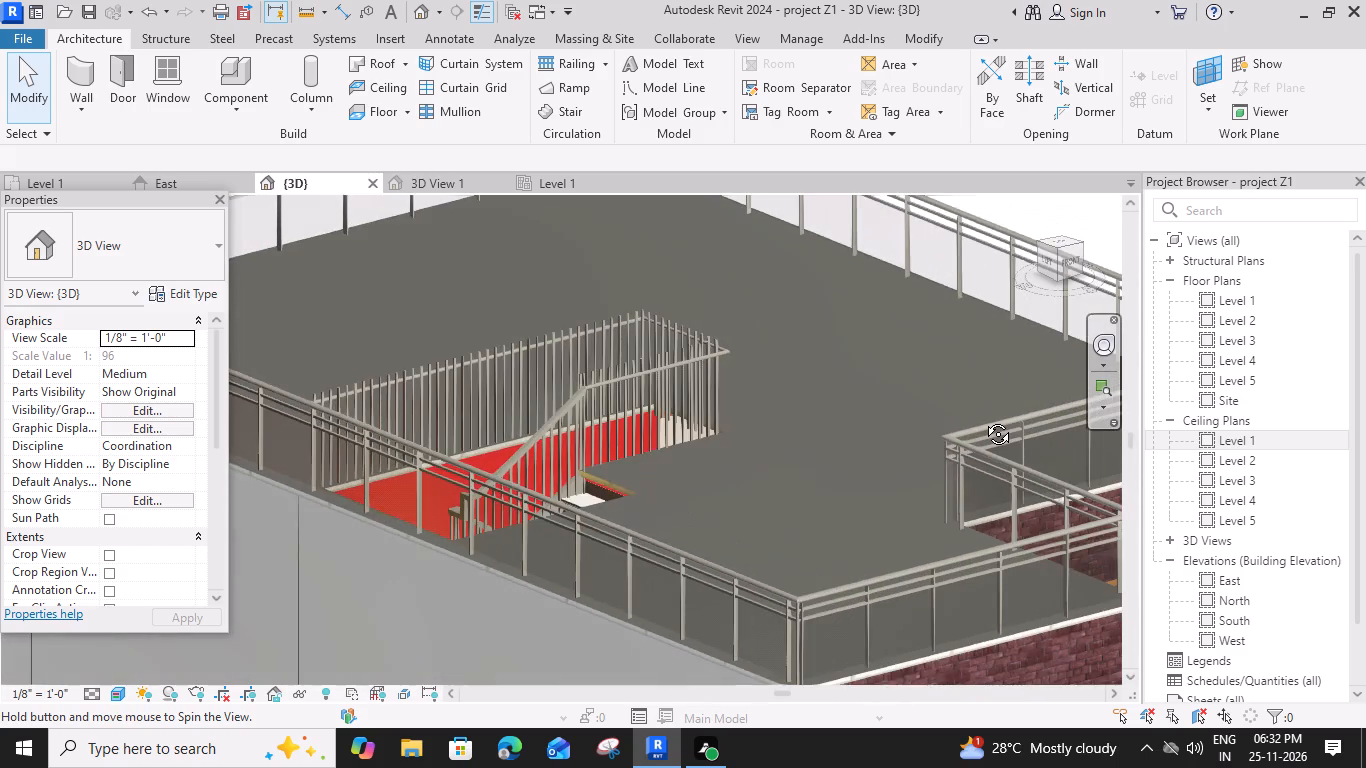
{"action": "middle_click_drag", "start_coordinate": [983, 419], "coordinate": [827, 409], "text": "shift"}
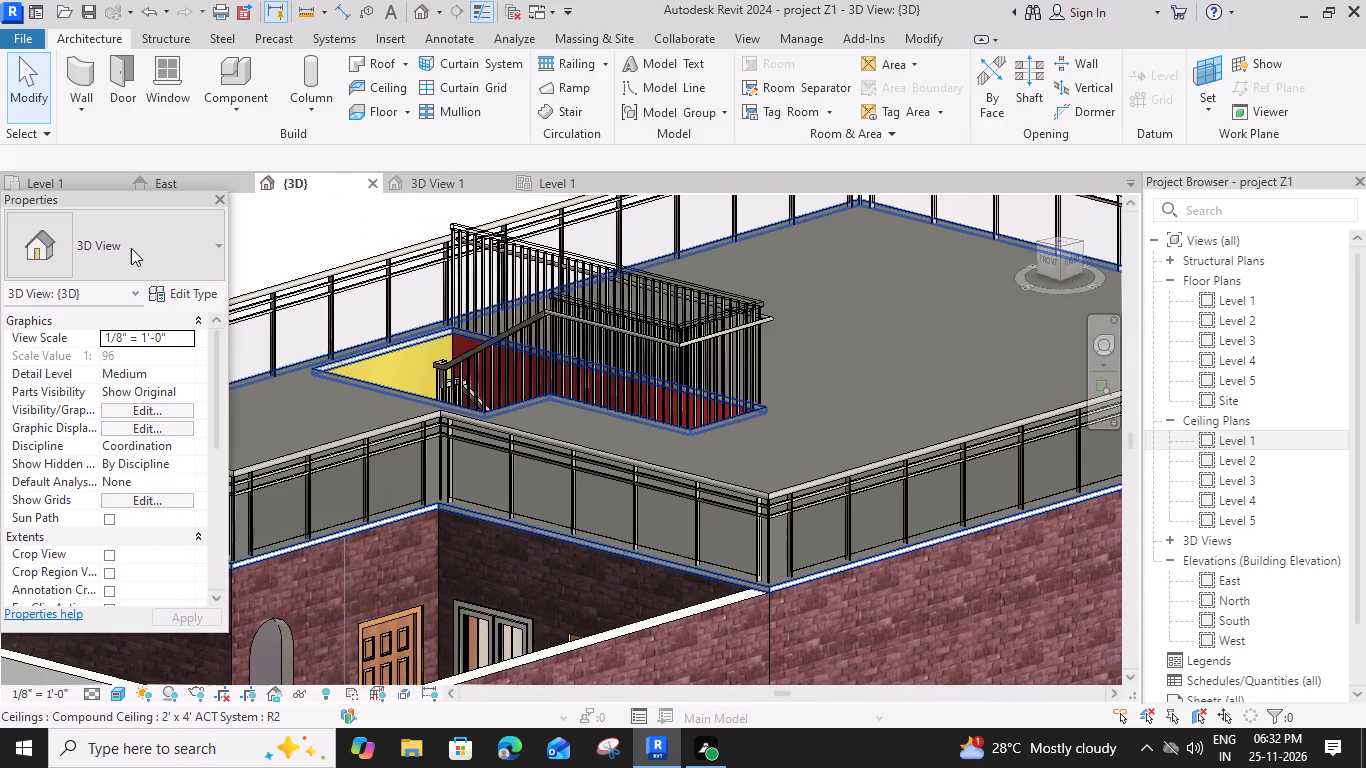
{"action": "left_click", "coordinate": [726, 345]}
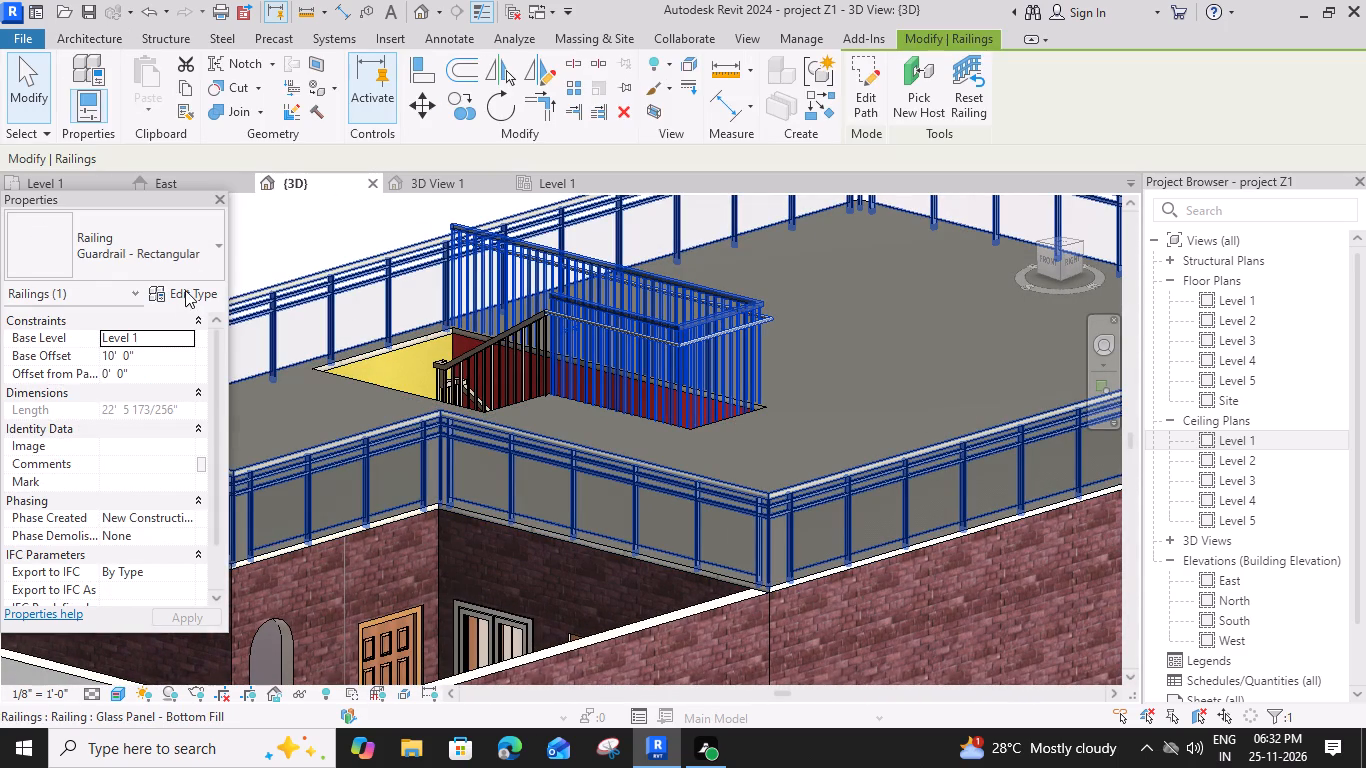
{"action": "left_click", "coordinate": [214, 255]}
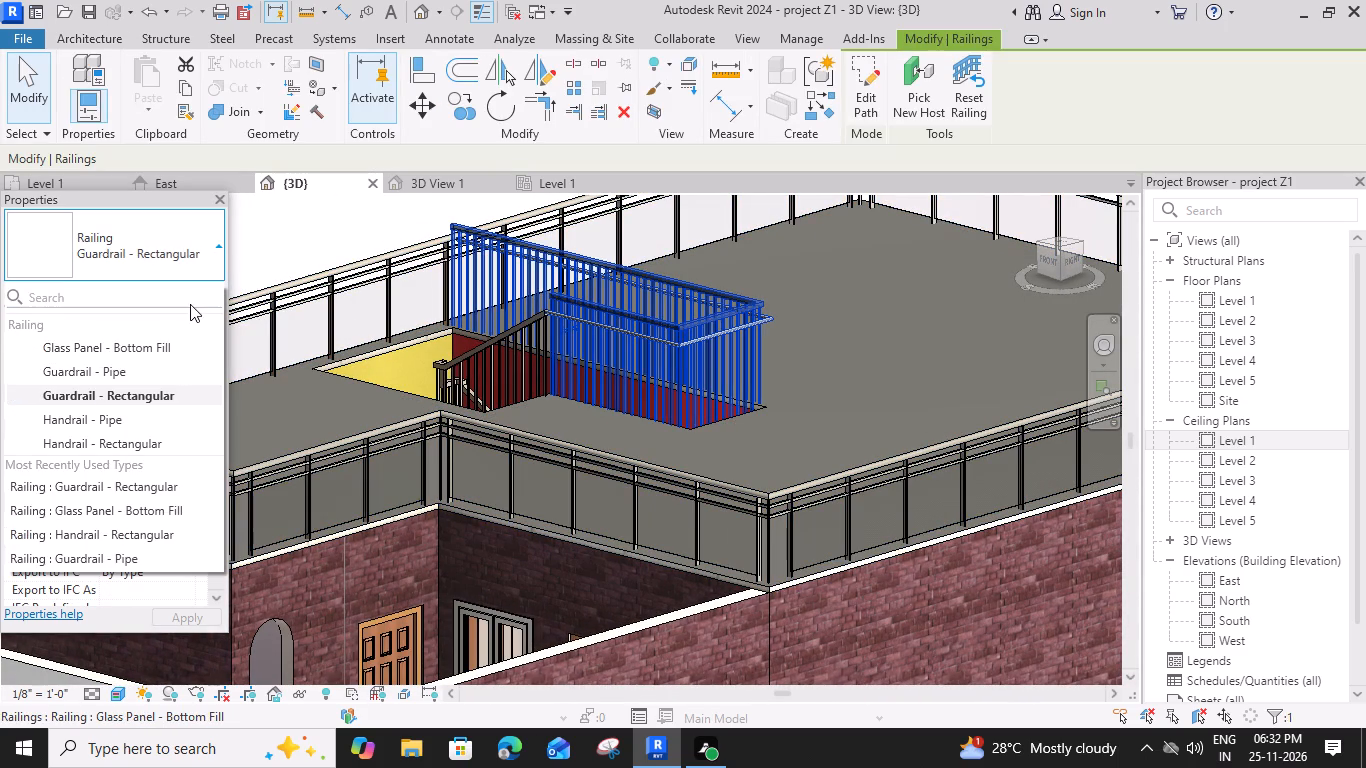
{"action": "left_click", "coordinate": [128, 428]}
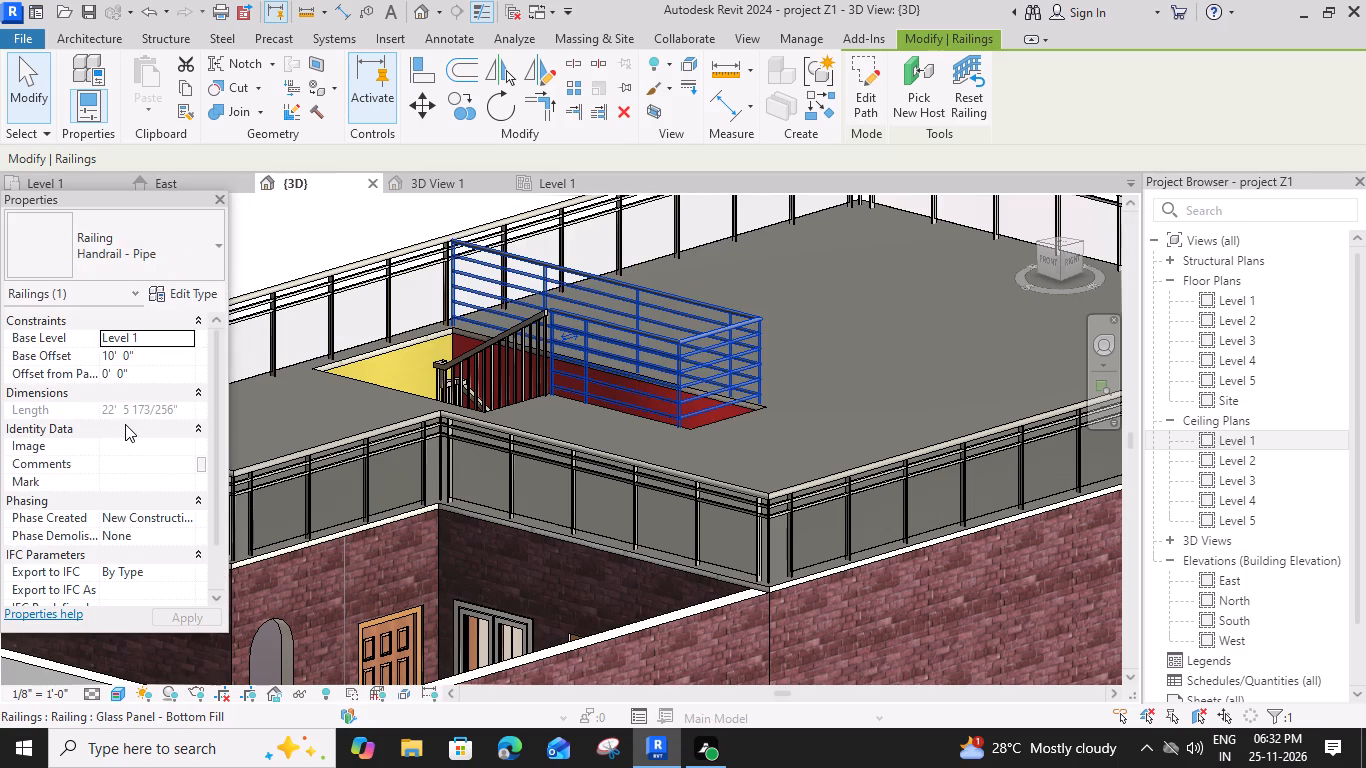
Change the stairwell railing type to Handrail - Rectangular.
{"action": "left_click", "coordinate": [211, 249]}
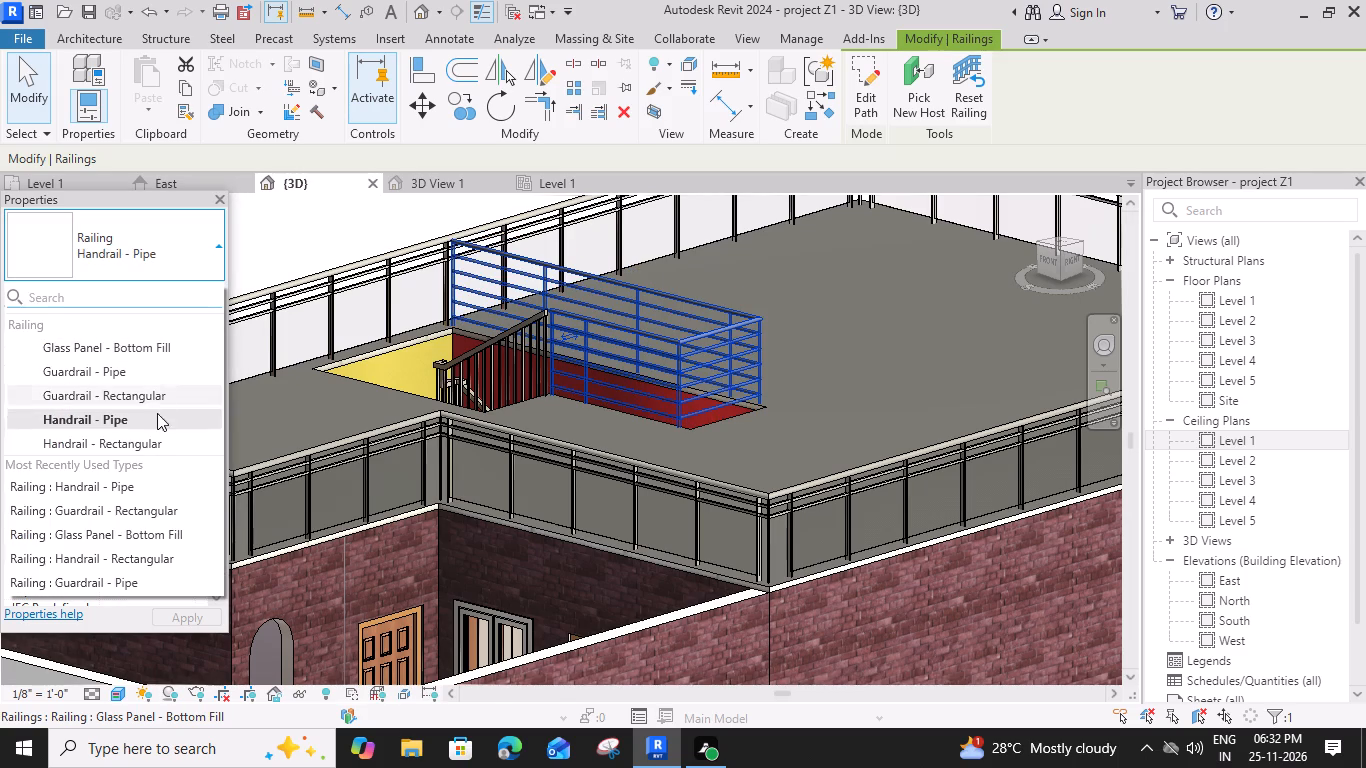
{"action": "left_click", "coordinate": [157, 435]}
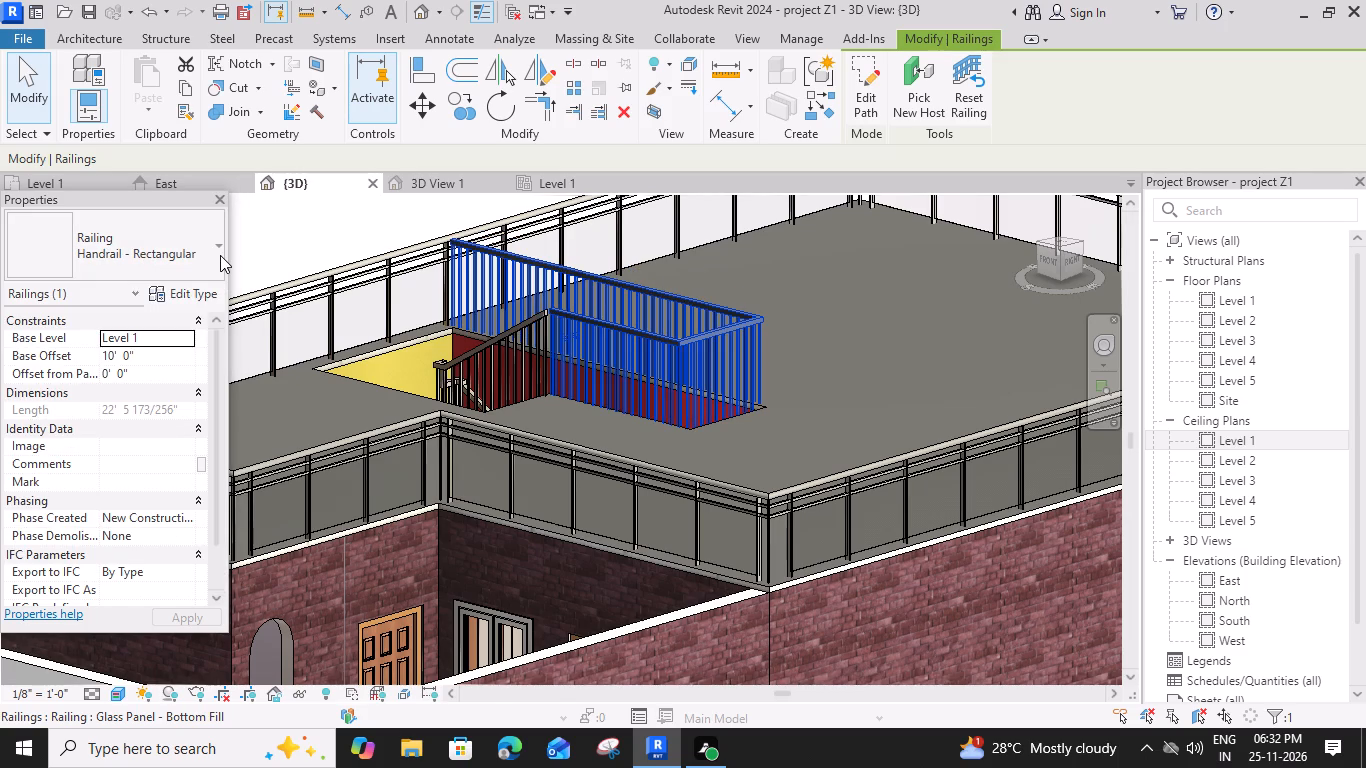
{"action": "left_click", "coordinate": [360, 224]}
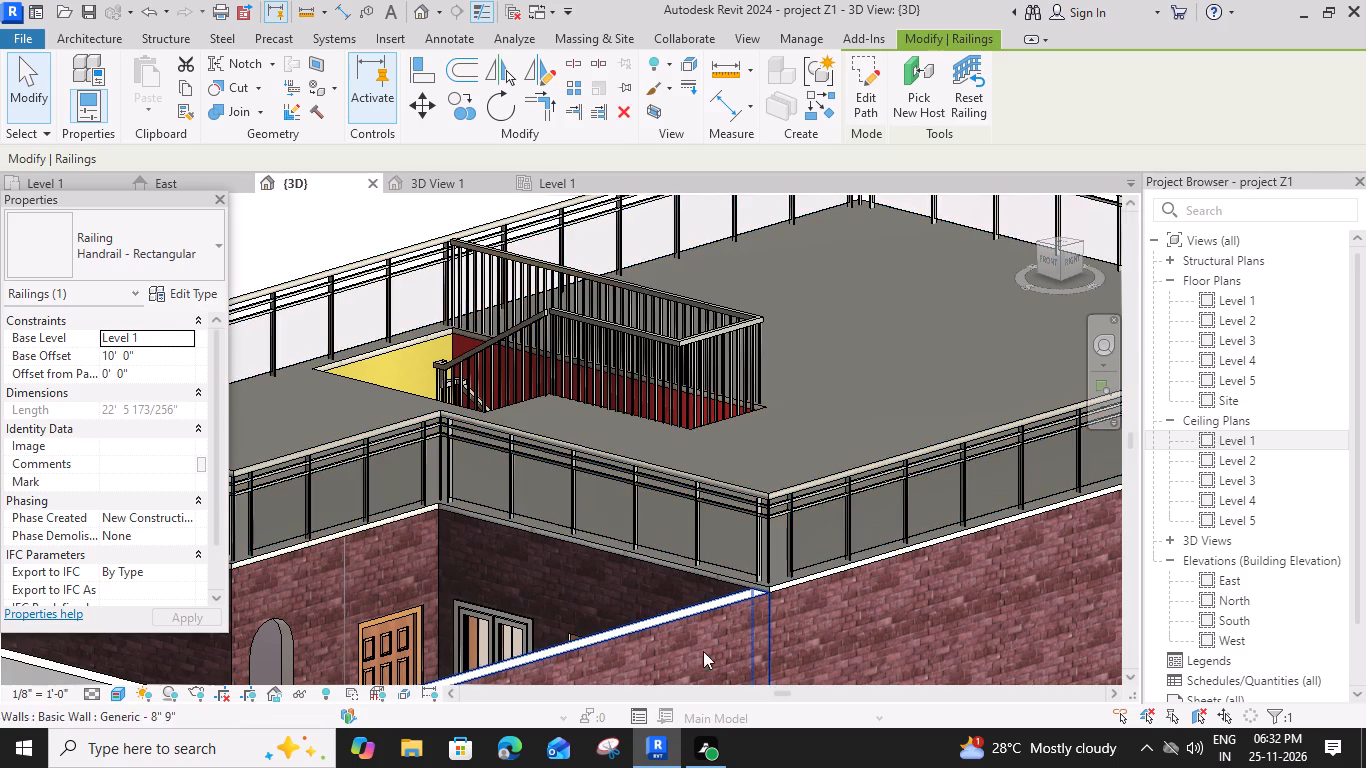
Examine the roof railings, stairwell railing and front gate area of the house model from several sides.
{"action": "scroll", "coordinate": [678, 546], "scroll_direction": "down", "scroll_amount": 2}
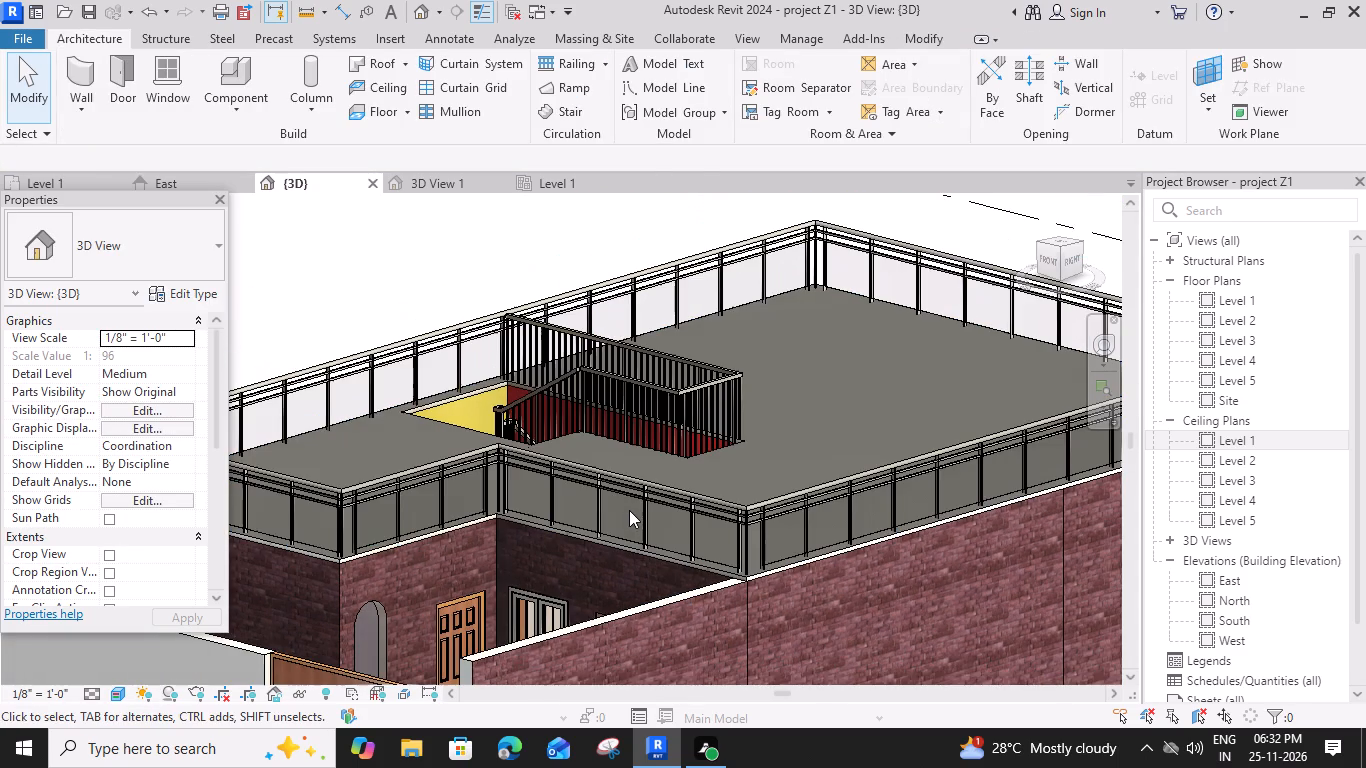
{"action": "middle_click_drag", "start_coordinate": [629, 510], "coordinate": [929, 574], "text": "shift"}
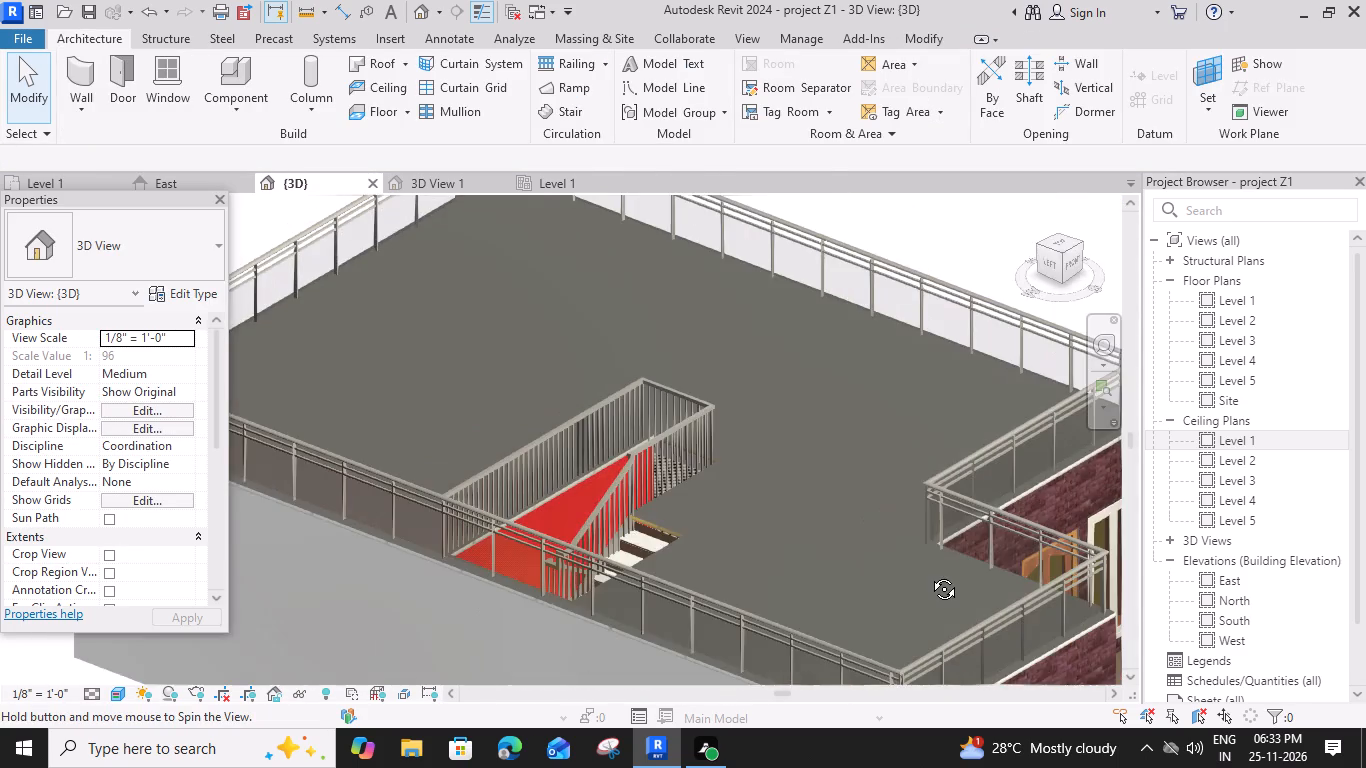
{"action": "middle_click_drag", "start_coordinate": [929, 574], "coordinate": [666, 630], "text": "shift"}
{"action": "scroll", "coordinate": [675, 591], "scroll_direction": "down", "scroll_amount": 2}
{"action": "middle_click_drag", "start_coordinate": [725, 627], "coordinate": [739, 514], "text": "shift"}
{"action": "scroll", "coordinate": [738, 527], "scroll_direction": "down", "scroll_amount": 2}
{"action": "middle_click_drag", "start_coordinate": [727, 626], "coordinate": [713, 487]}
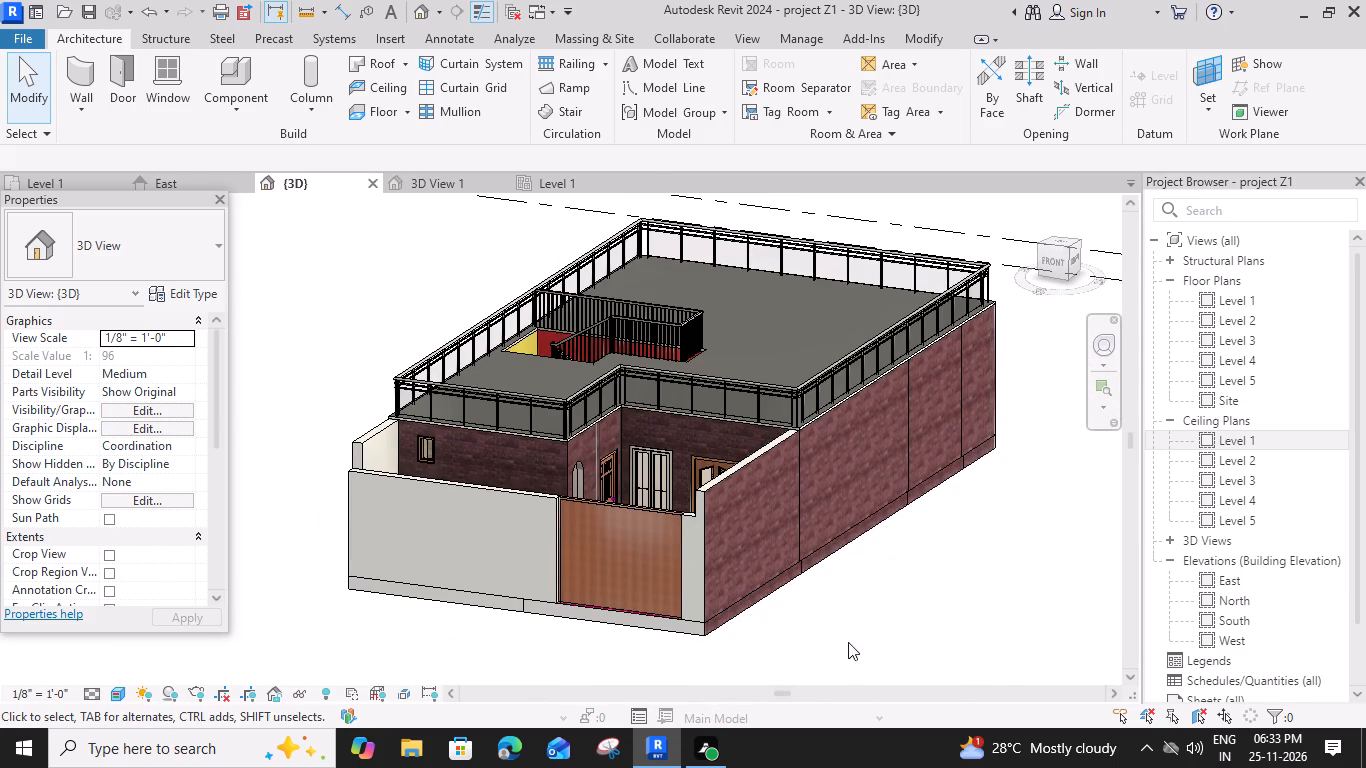
{"action": "scroll", "coordinate": [847, 610], "scroll_direction": "down", "scroll_amount": 2}
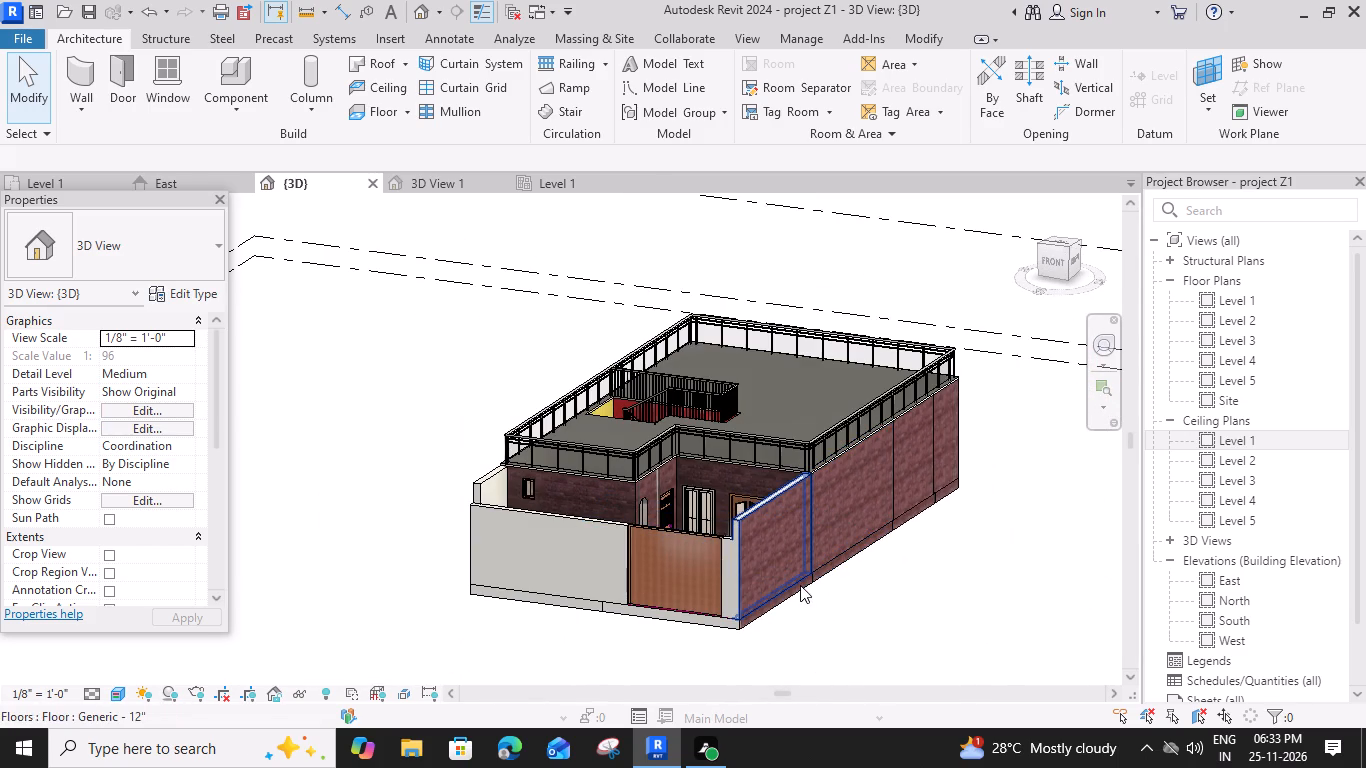
{"action": "middle_click_drag", "start_coordinate": [797, 627], "coordinate": [807, 596], "text": "shift"}
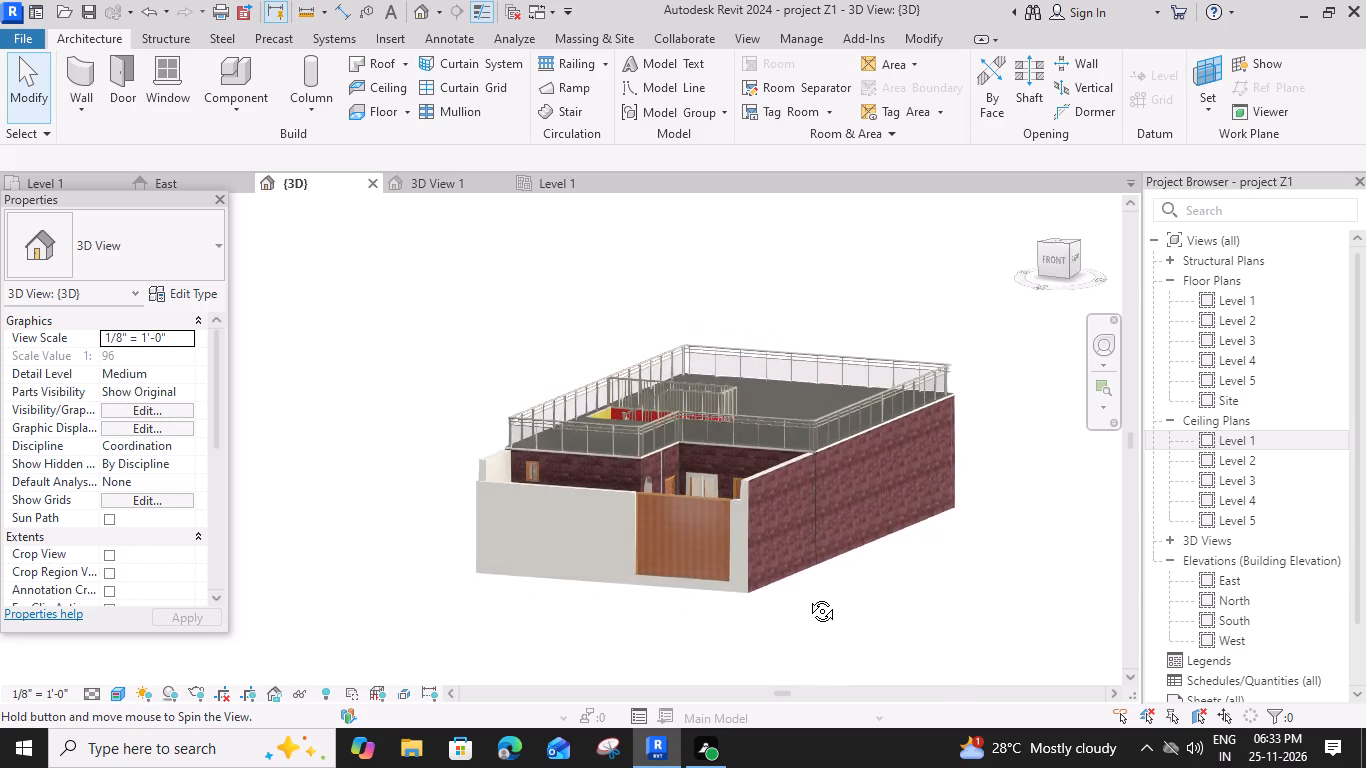
{"action": "middle_click_drag", "start_coordinate": [807, 596], "coordinate": [701, 687], "text": "shift"}
{"action": "scroll", "coordinate": [481, 627], "scroll_direction": "up", "scroll_amount": 4}
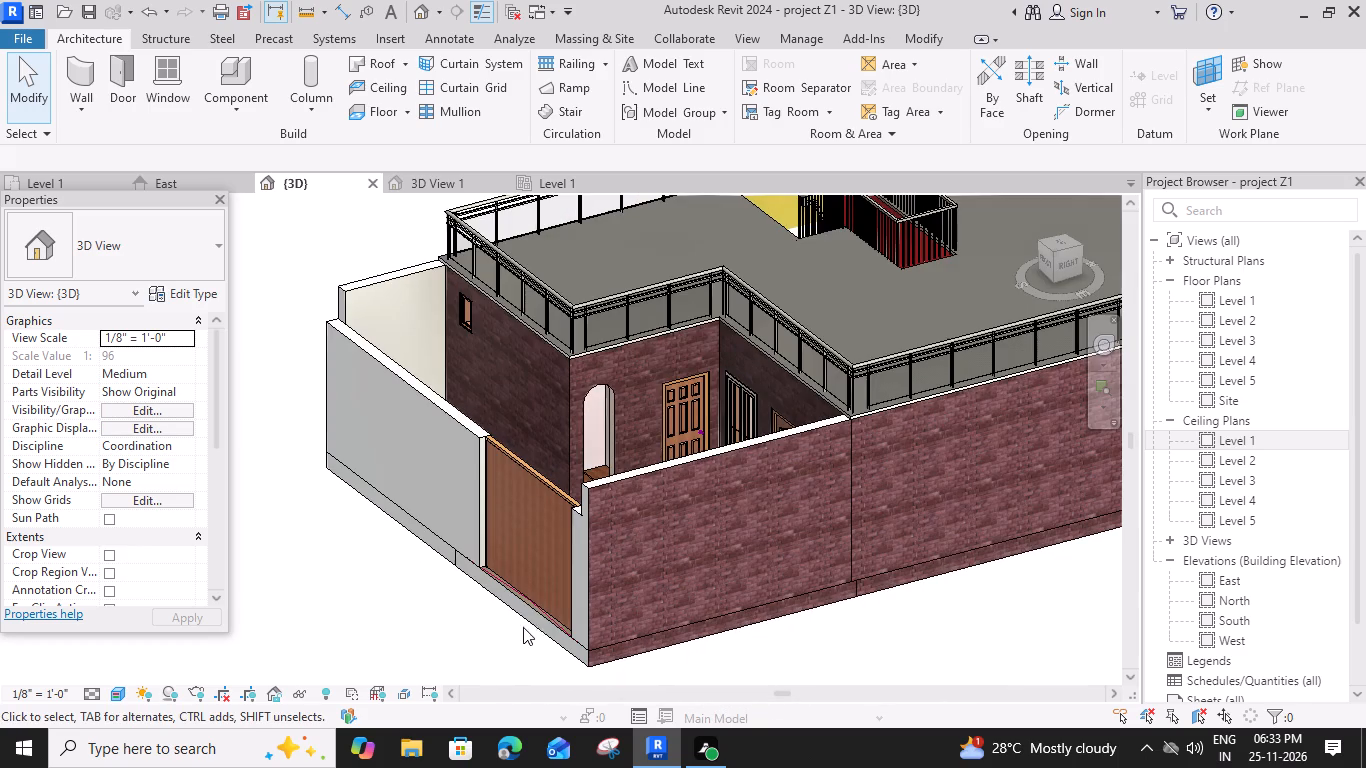
Start a ramp in the Level 1 floor plan and sketch a 2'-6" straight run outward from the main gate.
{"action": "left_click", "coordinate": [94, 180]}
{"action": "scroll", "coordinate": [897, 504], "scroll_direction": "down", "scroll_amount": 10}
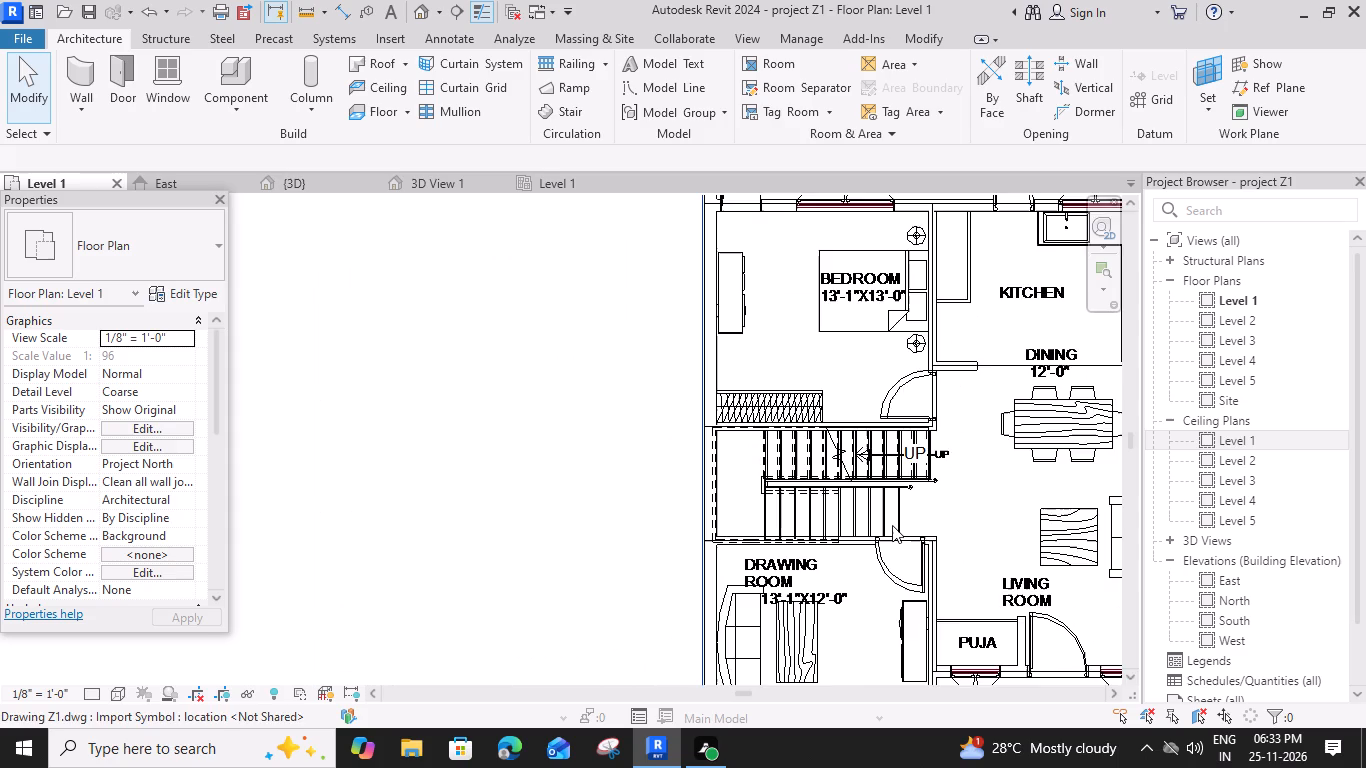
{"action": "scroll", "coordinate": [892, 525], "scroll_direction": "down", "scroll_amount": 2}
{"action": "middle_click_drag", "start_coordinate": [960, 558], "coordinate": [777, 393]}
{"action": "middle_click_drag", "start_coordinate": [823, 568], "coordinate": [813, 495]}
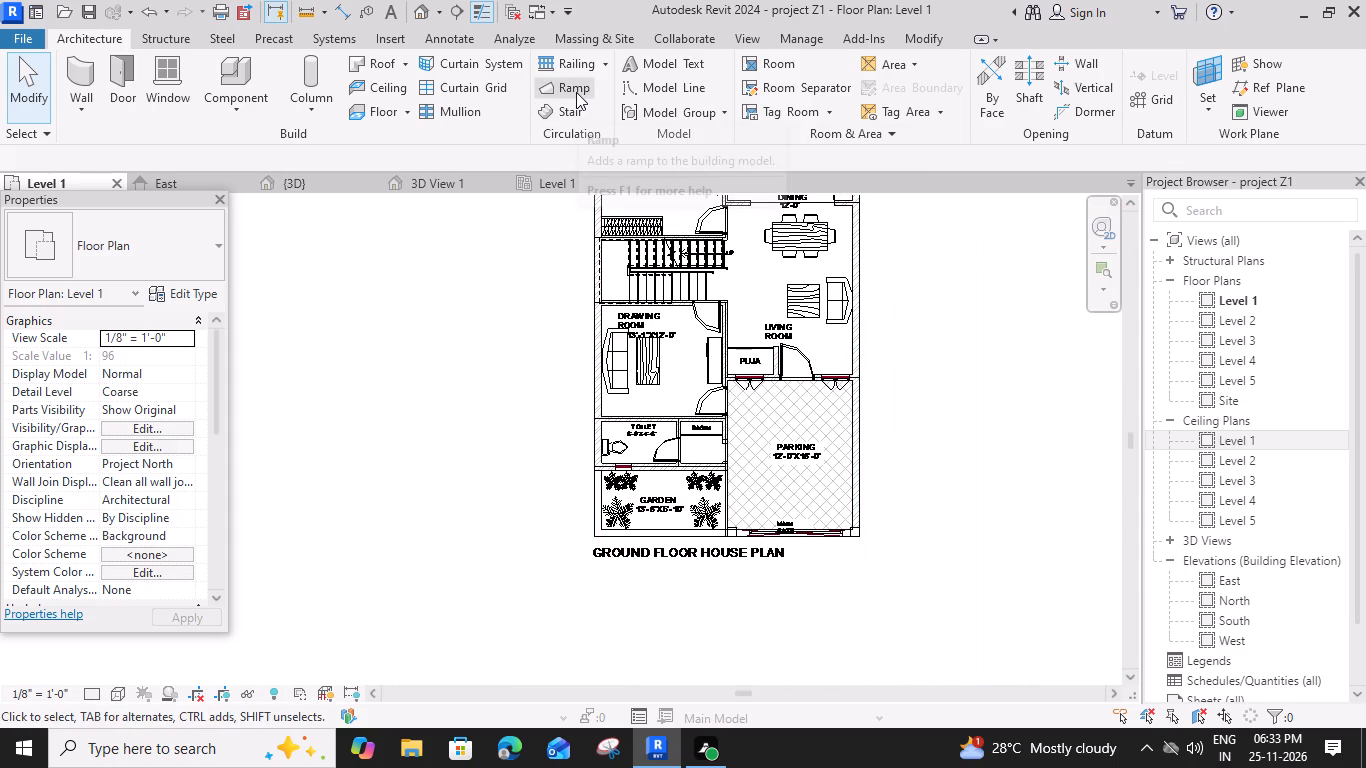
{"action": "left_click", "coordinate": [576, 91]}
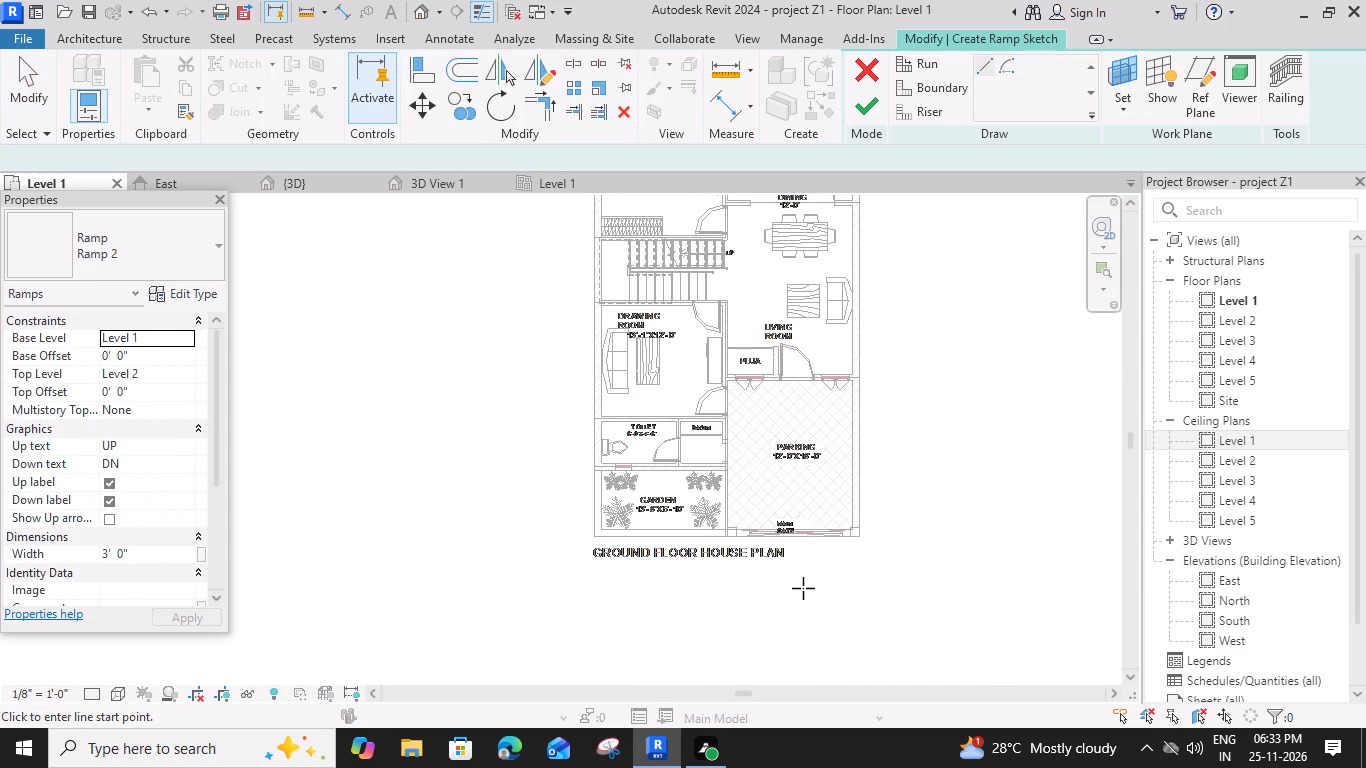
{"action": "scroll", "coordinate": [800, 588], "scroll_direction": "up", "scroll_amount": 4}
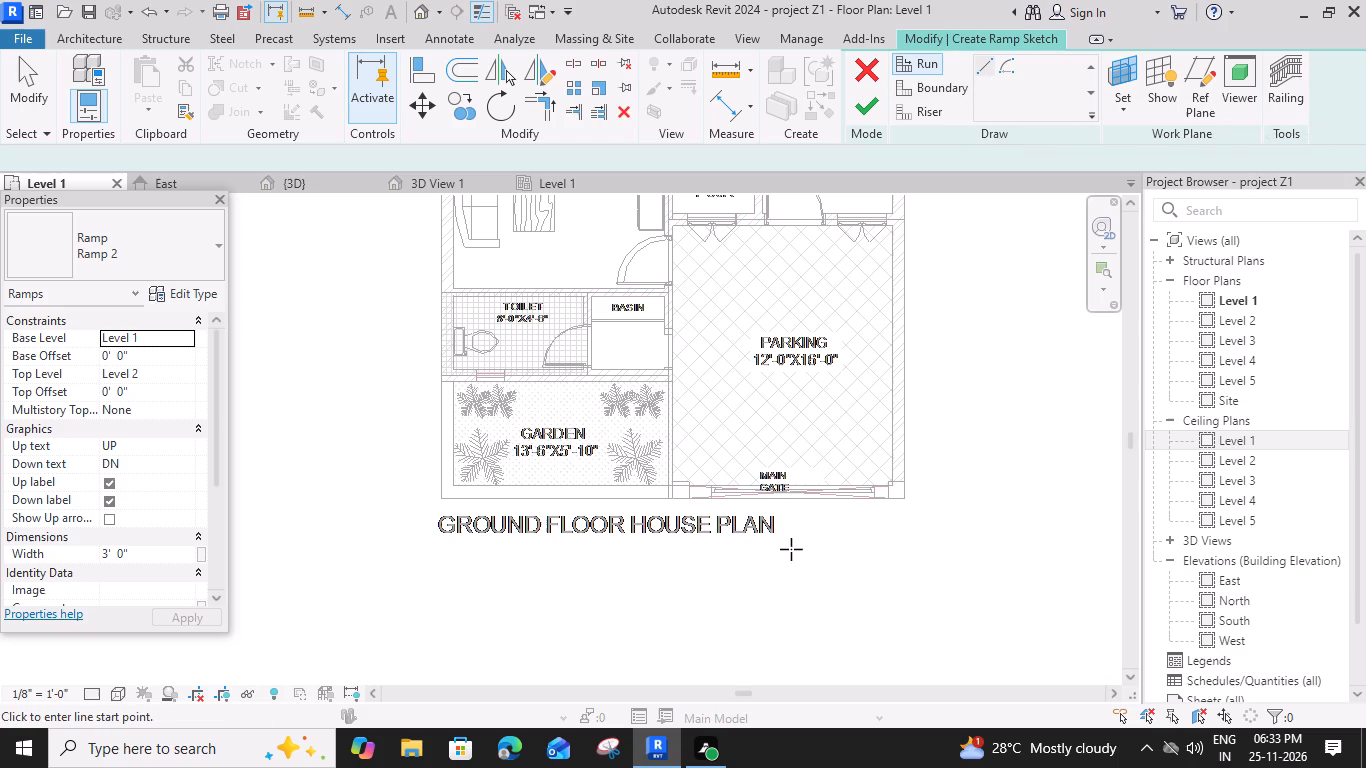
{"action": "scroll", "coordinate": [797, 505], "scroll_direction": "up", "scroll_amount": 2}
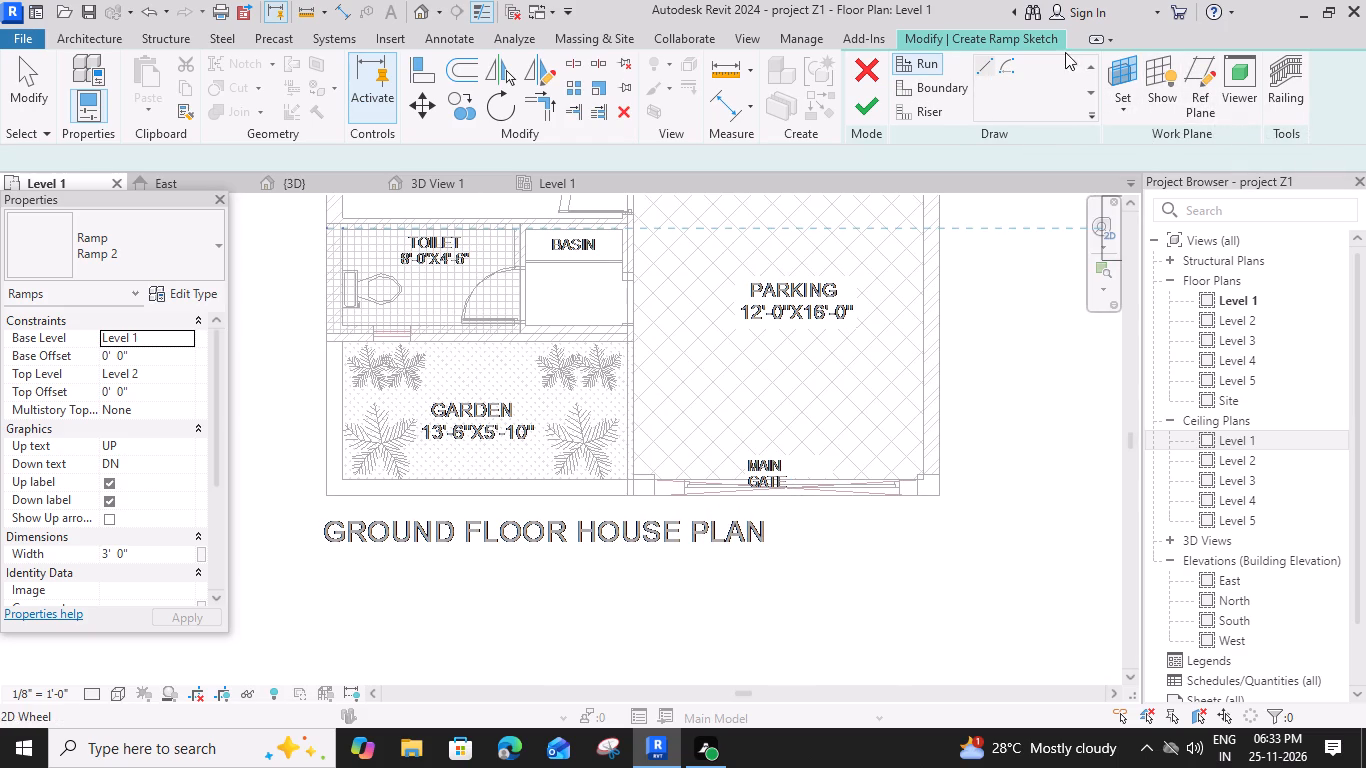
{"action": "left_click", "coordinate": [987, 65]}
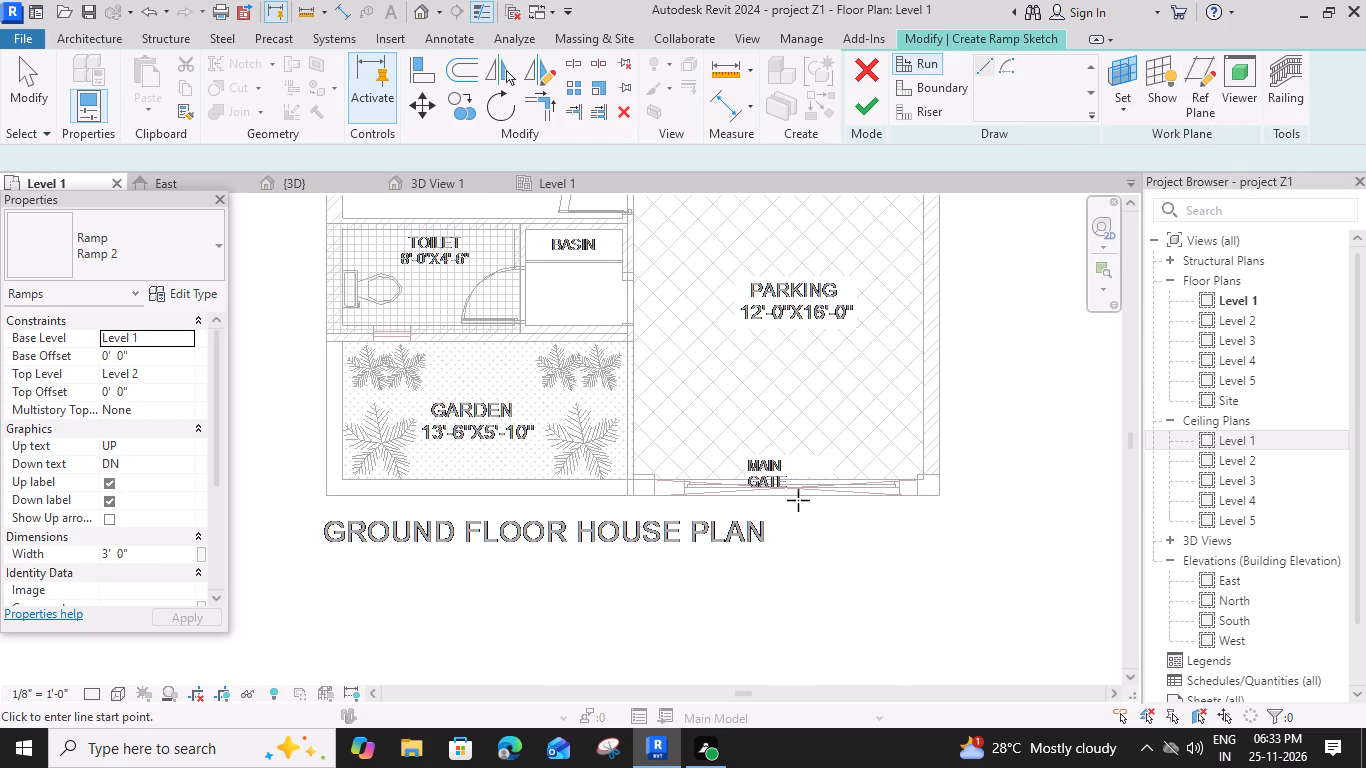
{"action": "left_click", "coordinate": [790, 495]}
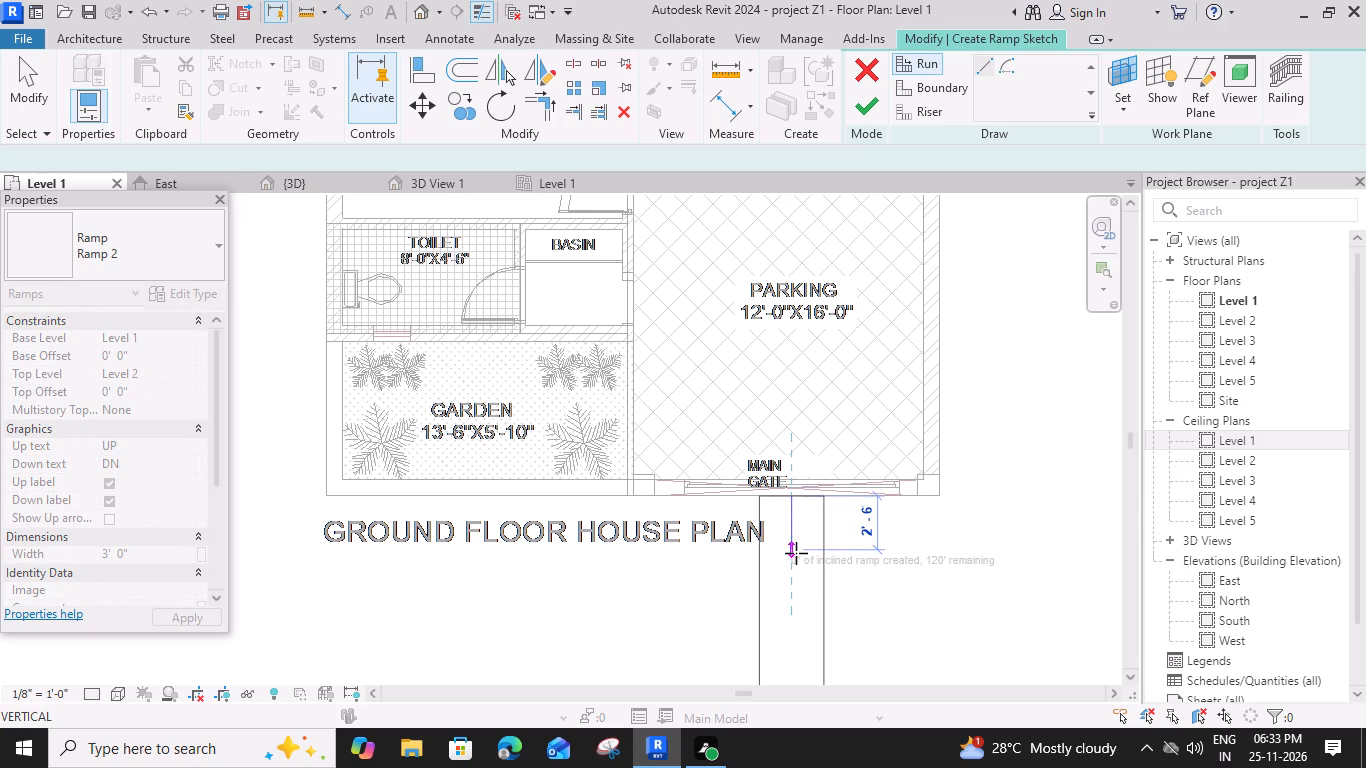
{"action": "left_click", "coordinate": [796, 553]}
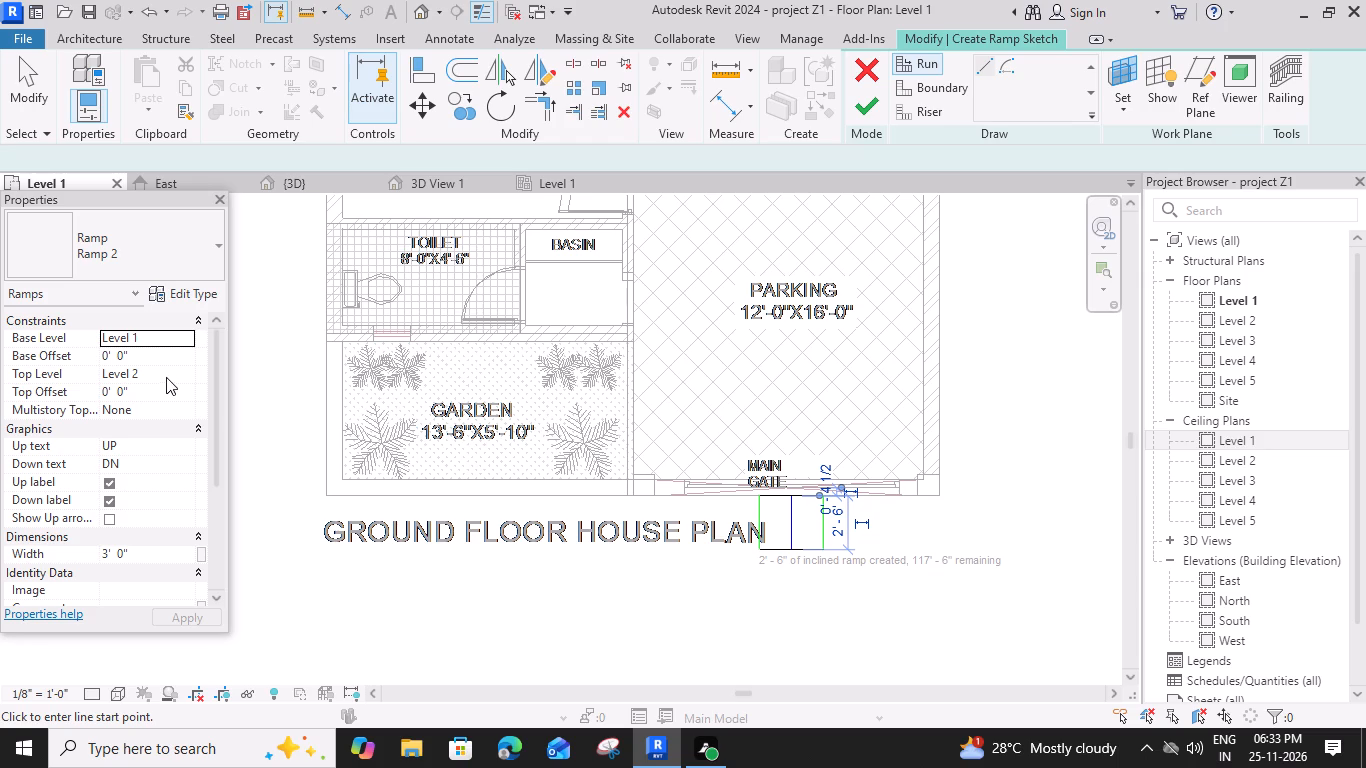
Set the ramp's top level to Level 1 and base level to Level 5, and finish the ramp sketch.
{"action": "left_click", "coordinate": [166, 377]}
{"action": "left_click", "coordinate": [186, 373]}
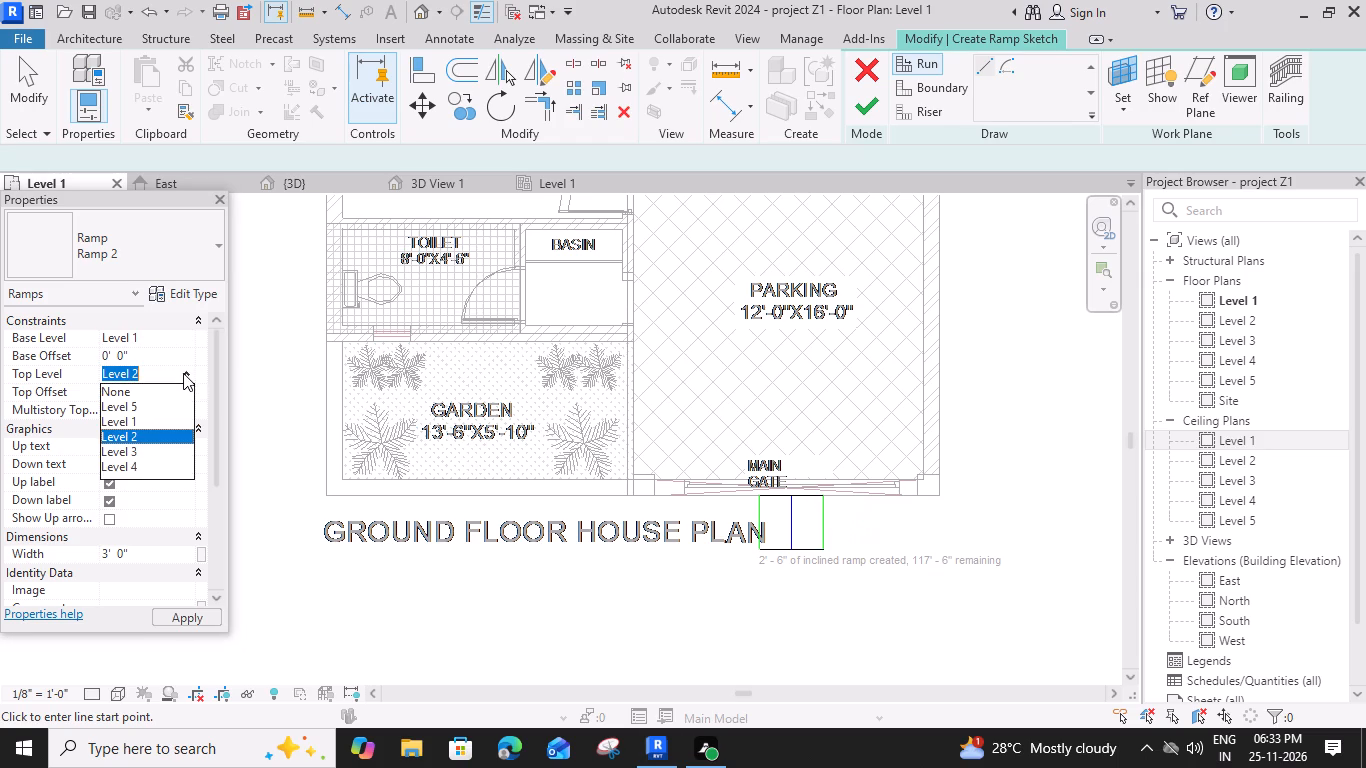
{"action": "left_click", "coordinate": [167, 421]}
{"action": "left_click", "coordinate": [166, 339]}
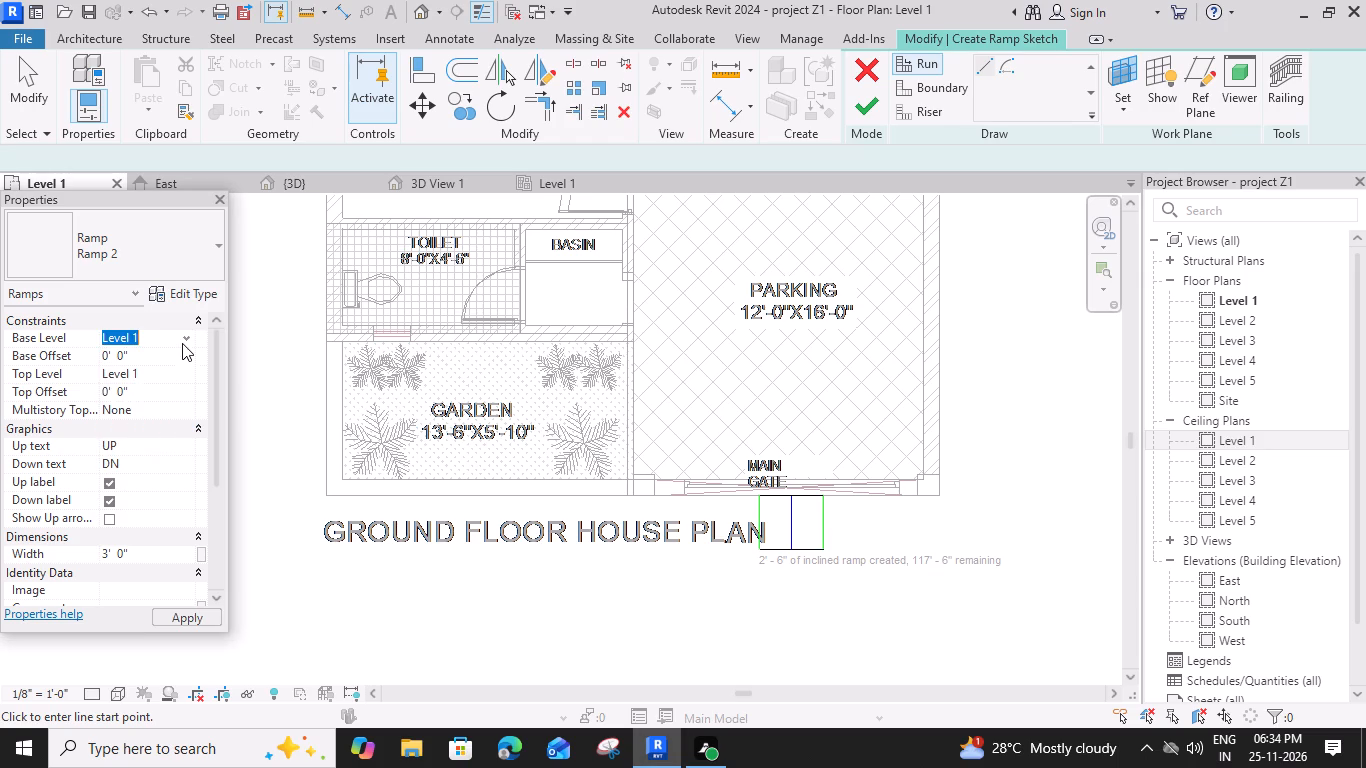
{"action": "left_click", "coordinate": [183, 338]}
{"action": "left_click", "coordinate": [182, 355]}
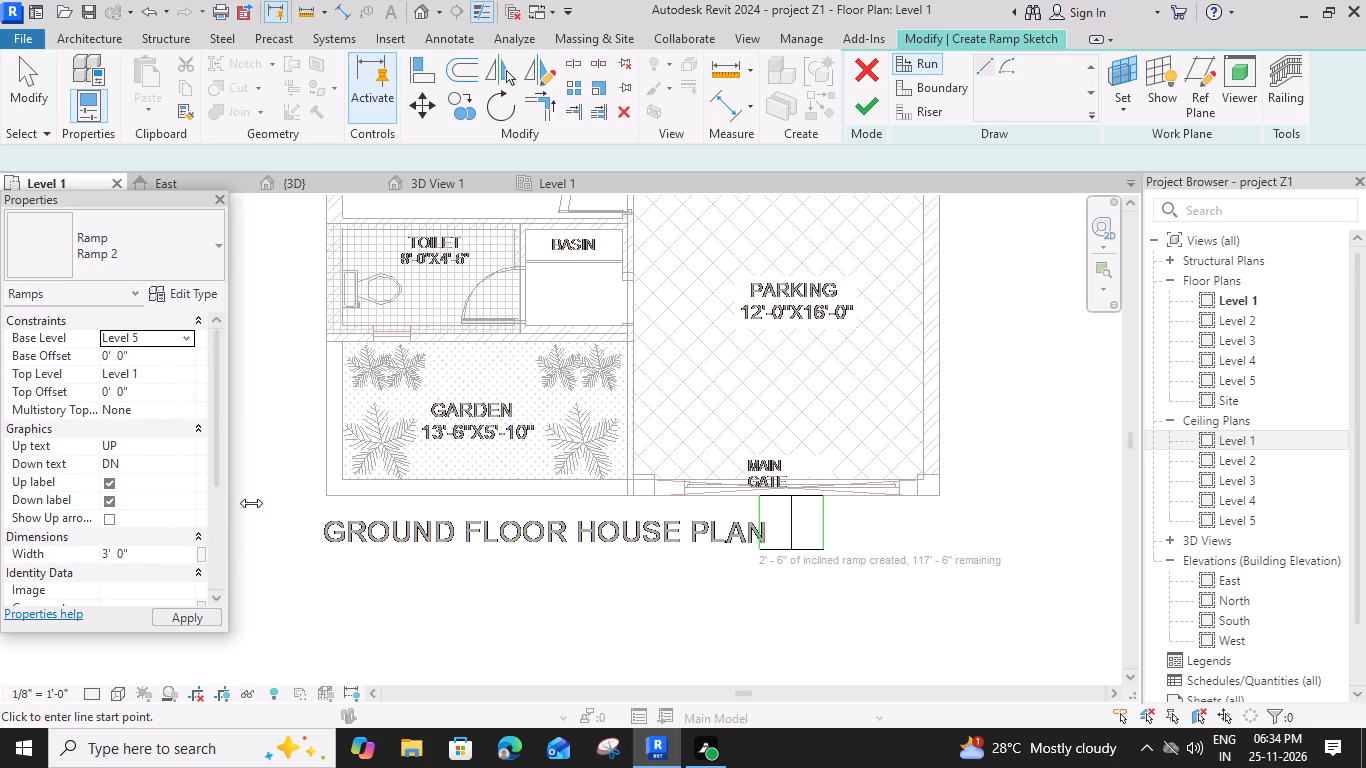
{"action": "left_click", "coordinate": [874, 107]}
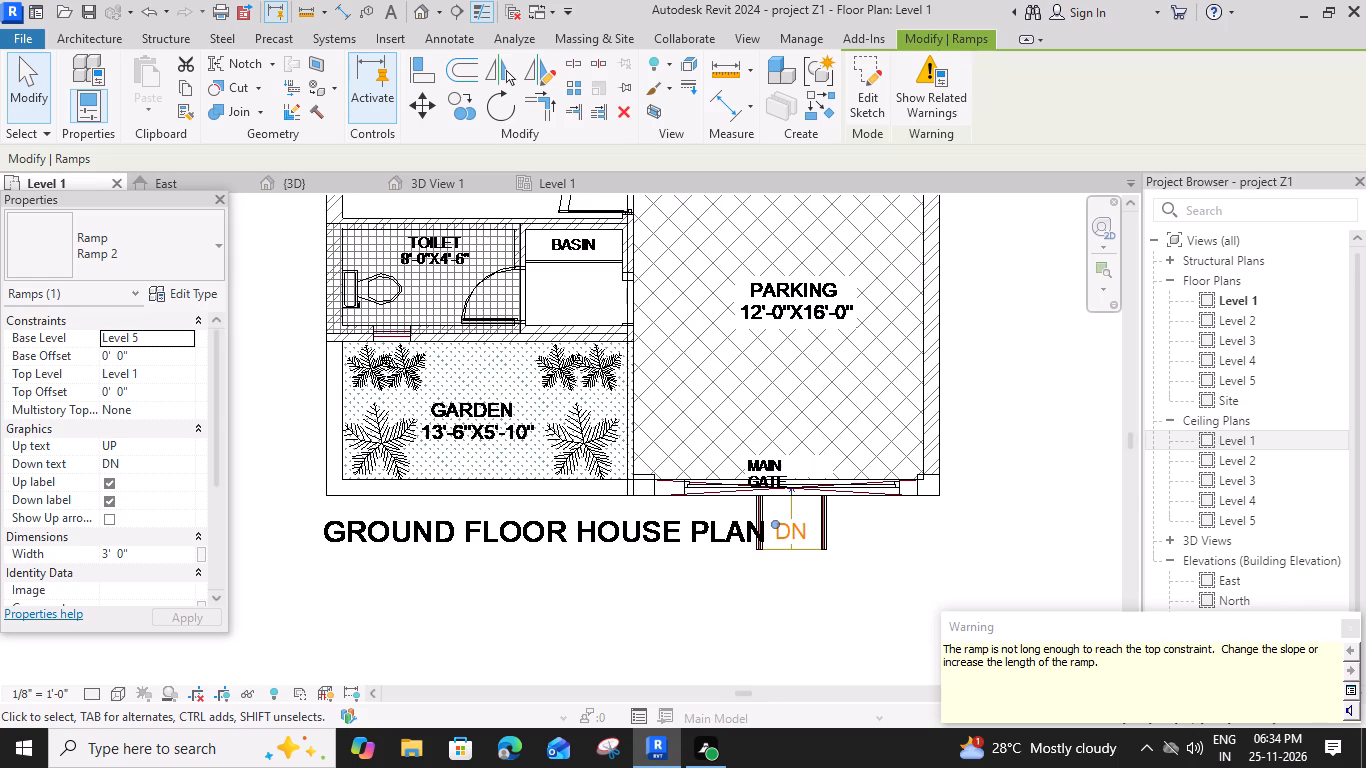
{"action": "left_click", "coordinate": [1351, 633]}
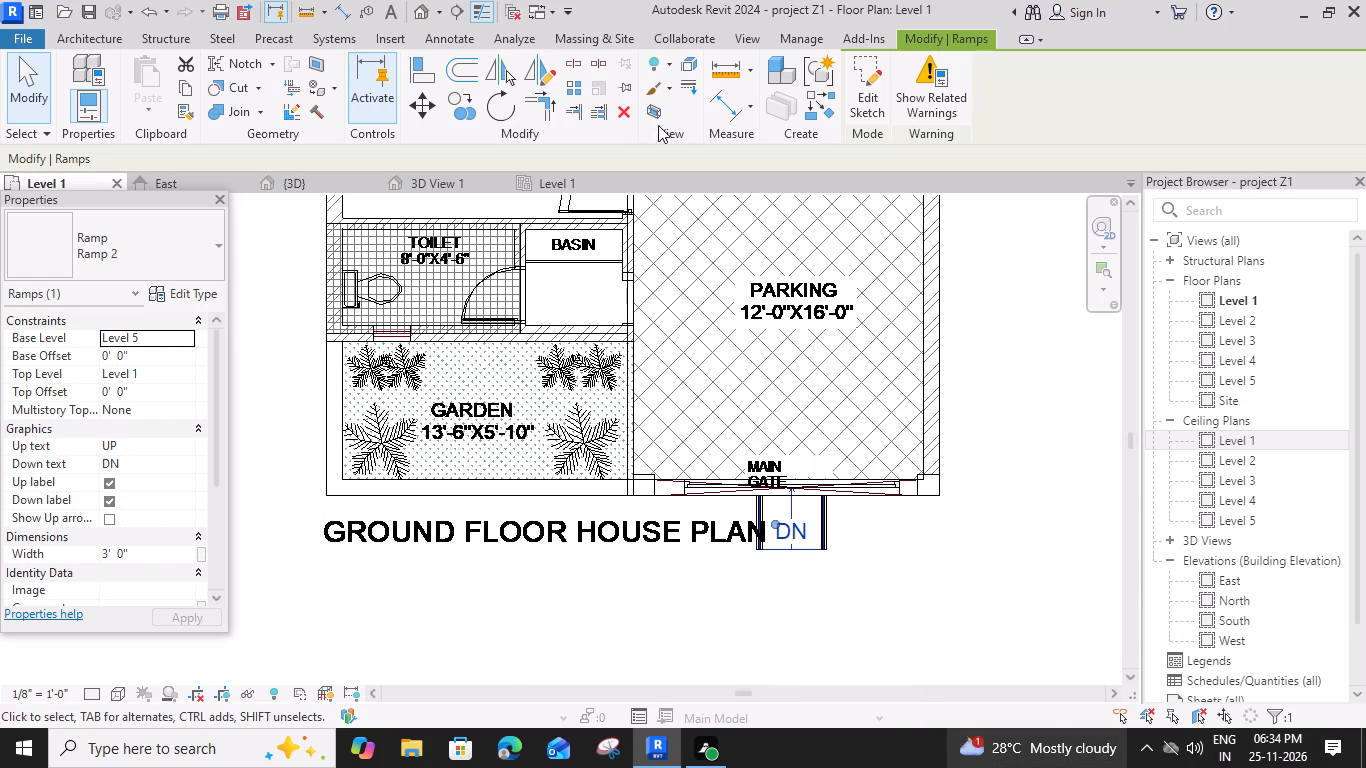
Examine the main gate ramp and its railings against the level lines in the East elevation.
{"action": "left_click", "coordinate": [192, 184]}
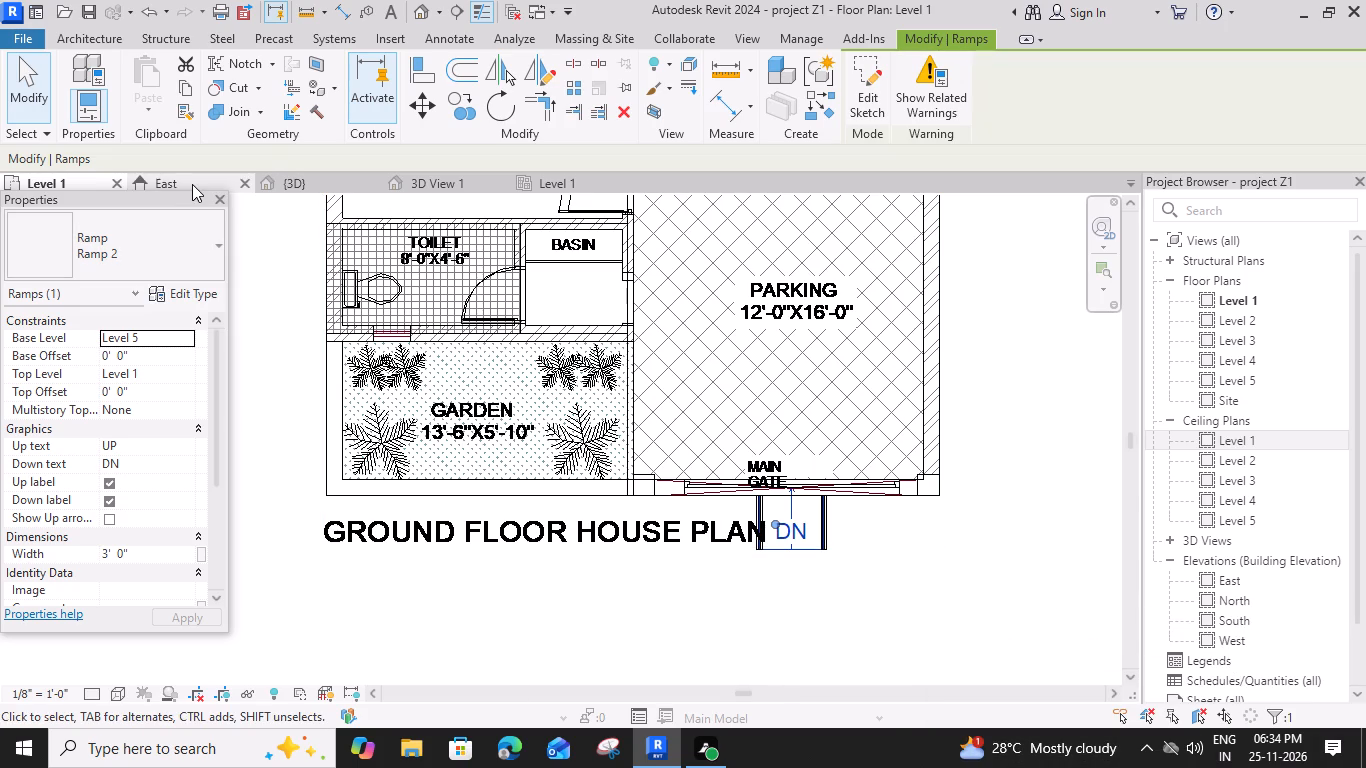
{"action": "scroll", "coordinate": [486, 518], "scroll_direction": "up", "scroll_amount": 3}
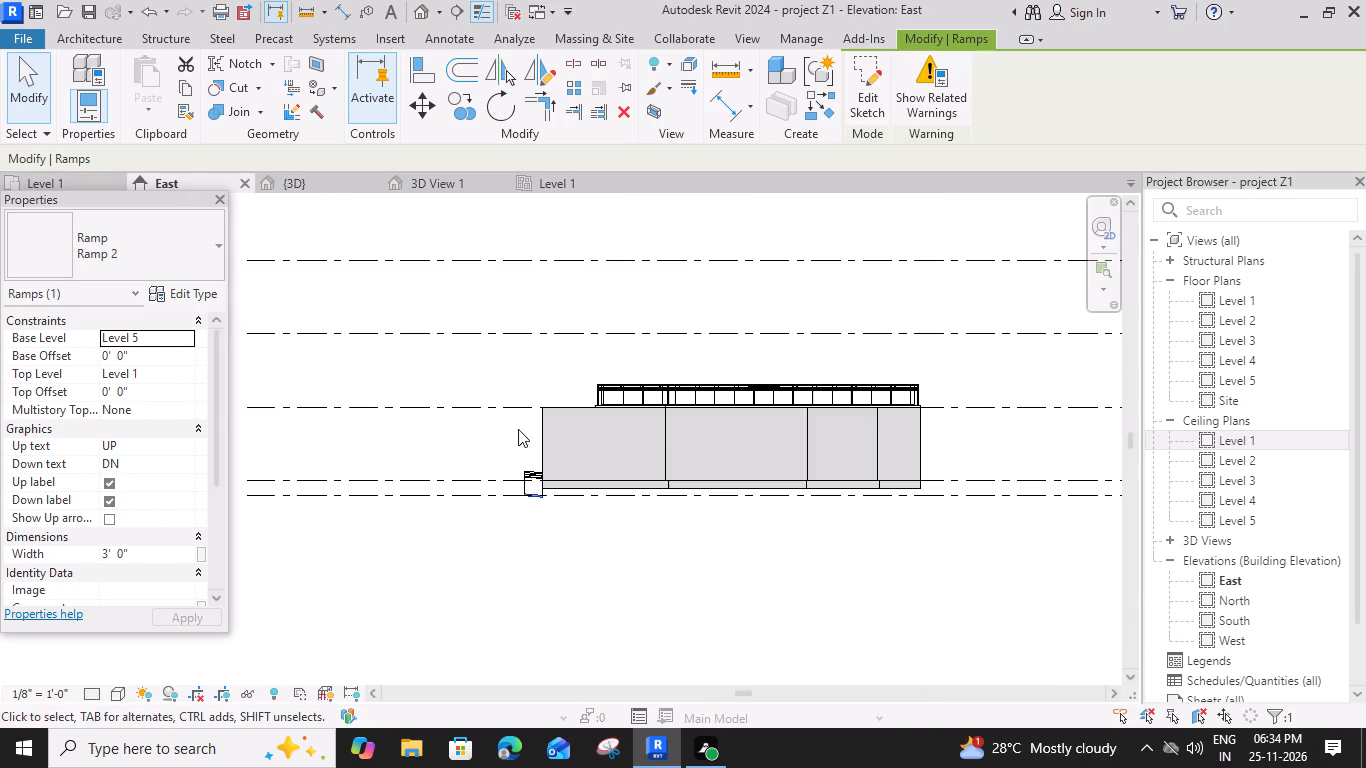
{"action": "scroll", "coordinate": [531, 459], "scroll_direction": "up", "scroll_amount": 13}
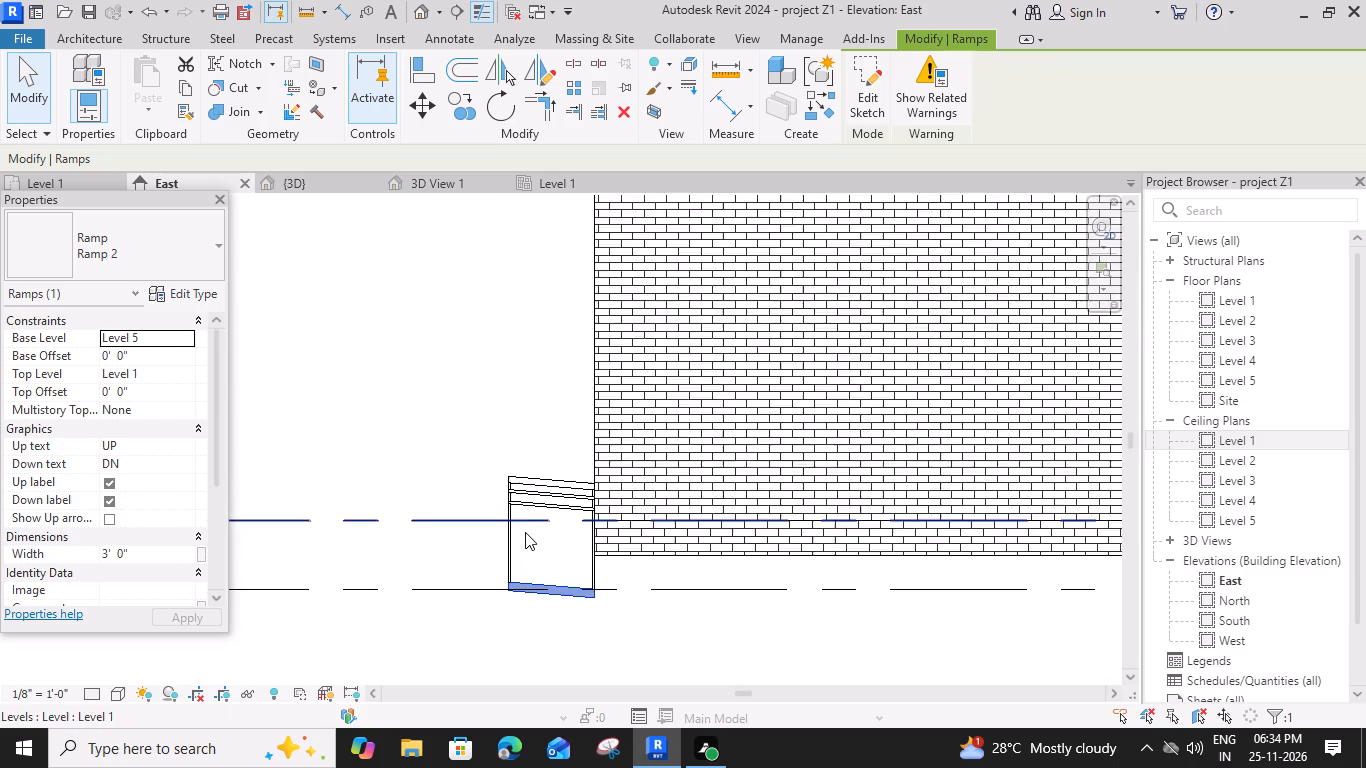
{"action": "scroll", "coordinate": [525, 532], "scroll_direction": "up", "scroll_amount": 2}
{"action": "left_click", "coordinate": [513, 460]}
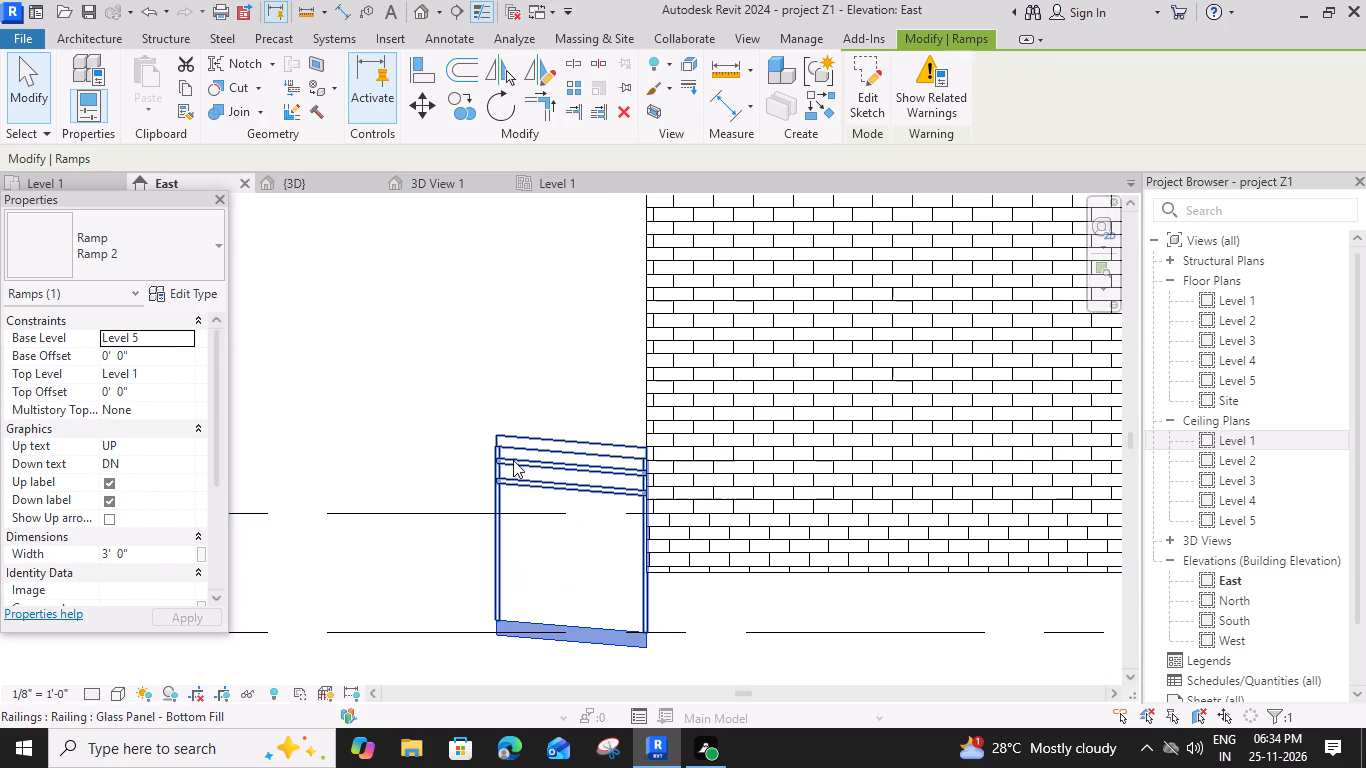
{"action": "left_click", "coordinate": [648, 642]}
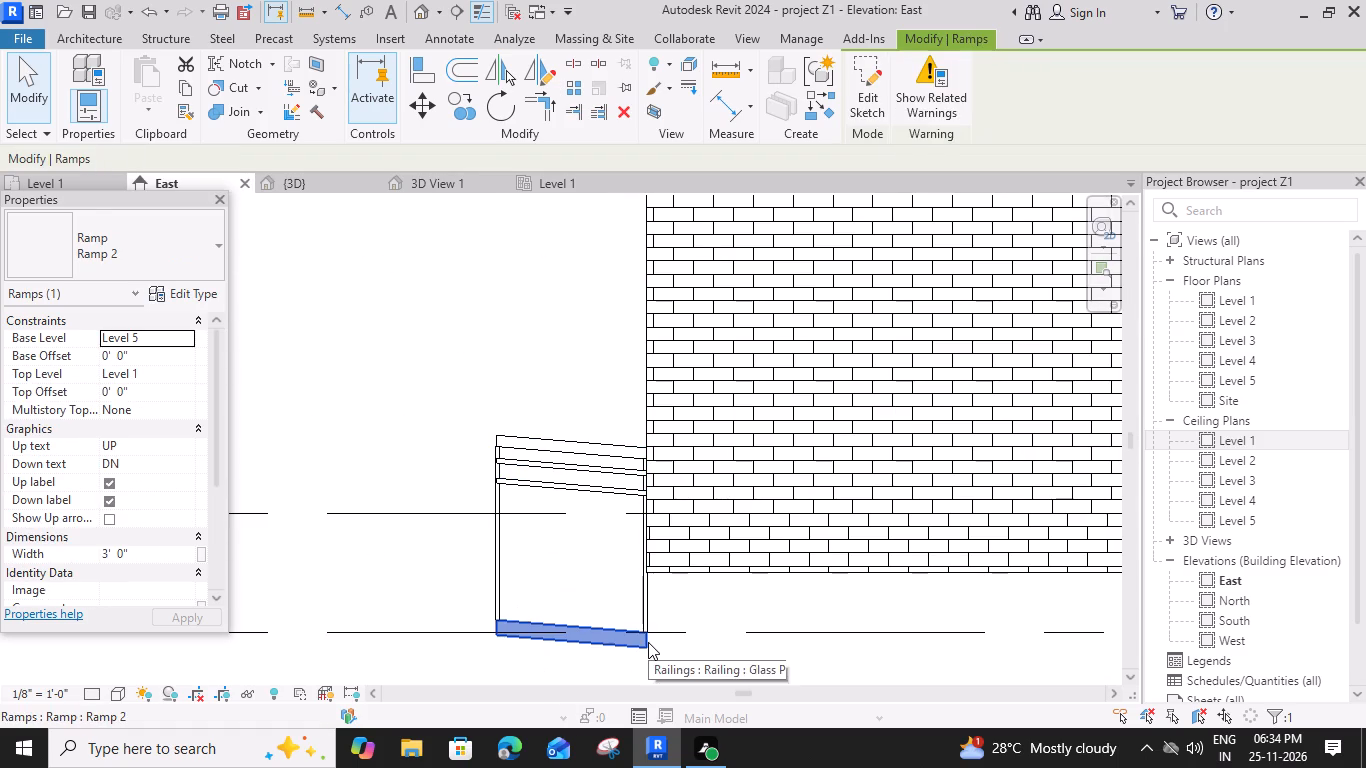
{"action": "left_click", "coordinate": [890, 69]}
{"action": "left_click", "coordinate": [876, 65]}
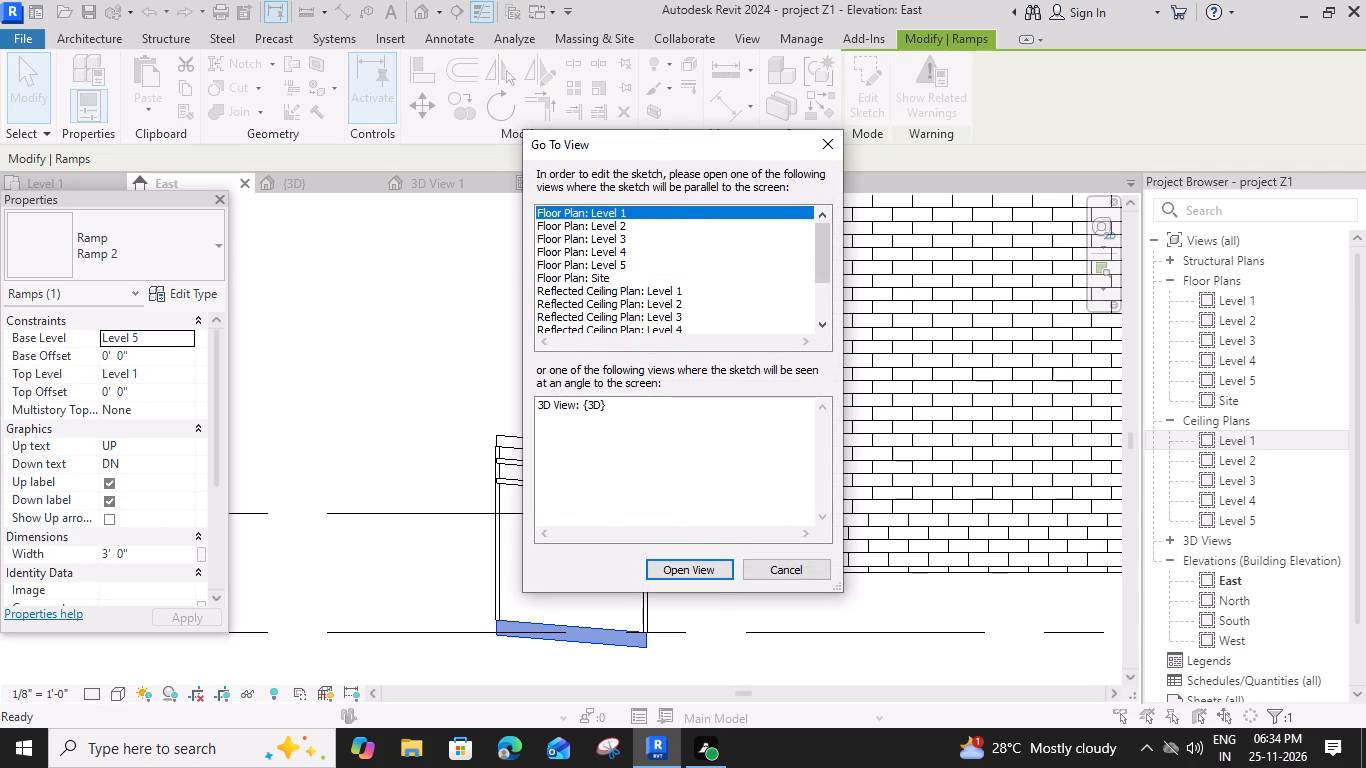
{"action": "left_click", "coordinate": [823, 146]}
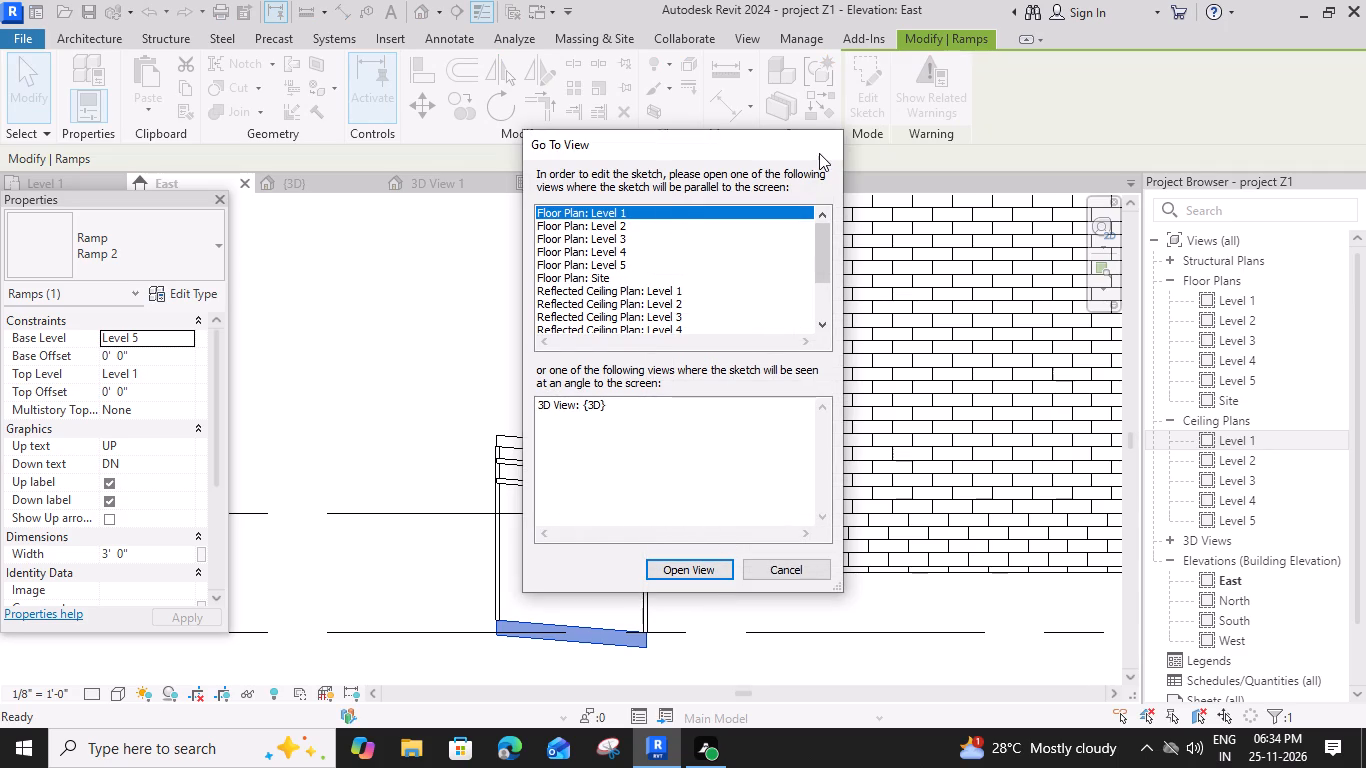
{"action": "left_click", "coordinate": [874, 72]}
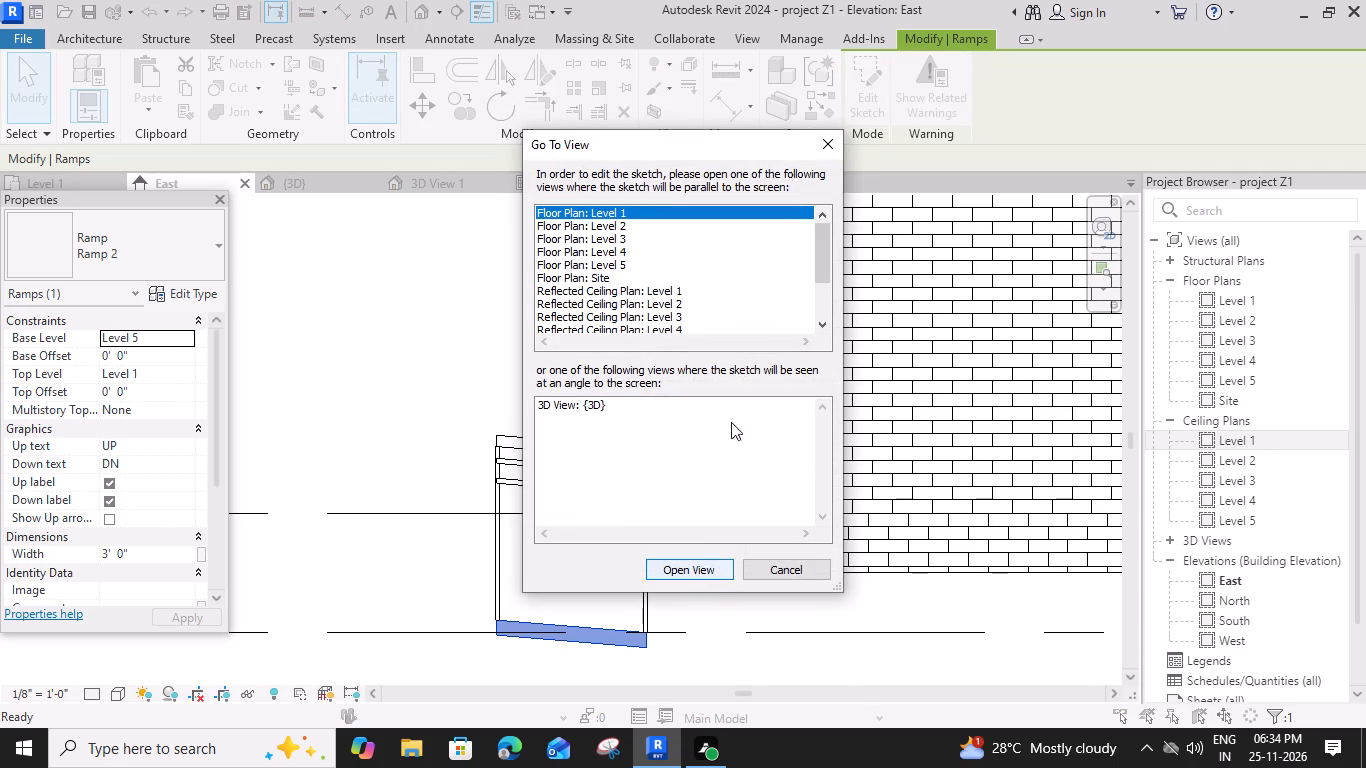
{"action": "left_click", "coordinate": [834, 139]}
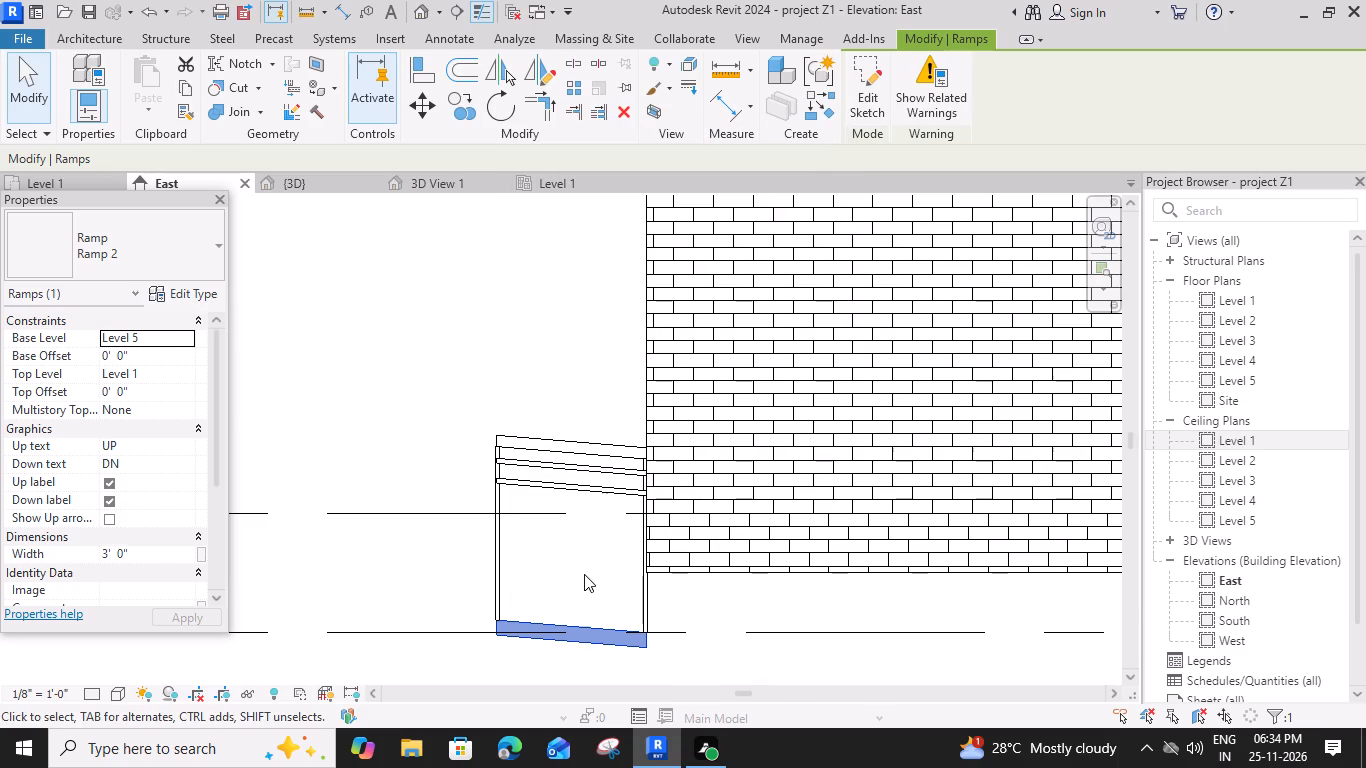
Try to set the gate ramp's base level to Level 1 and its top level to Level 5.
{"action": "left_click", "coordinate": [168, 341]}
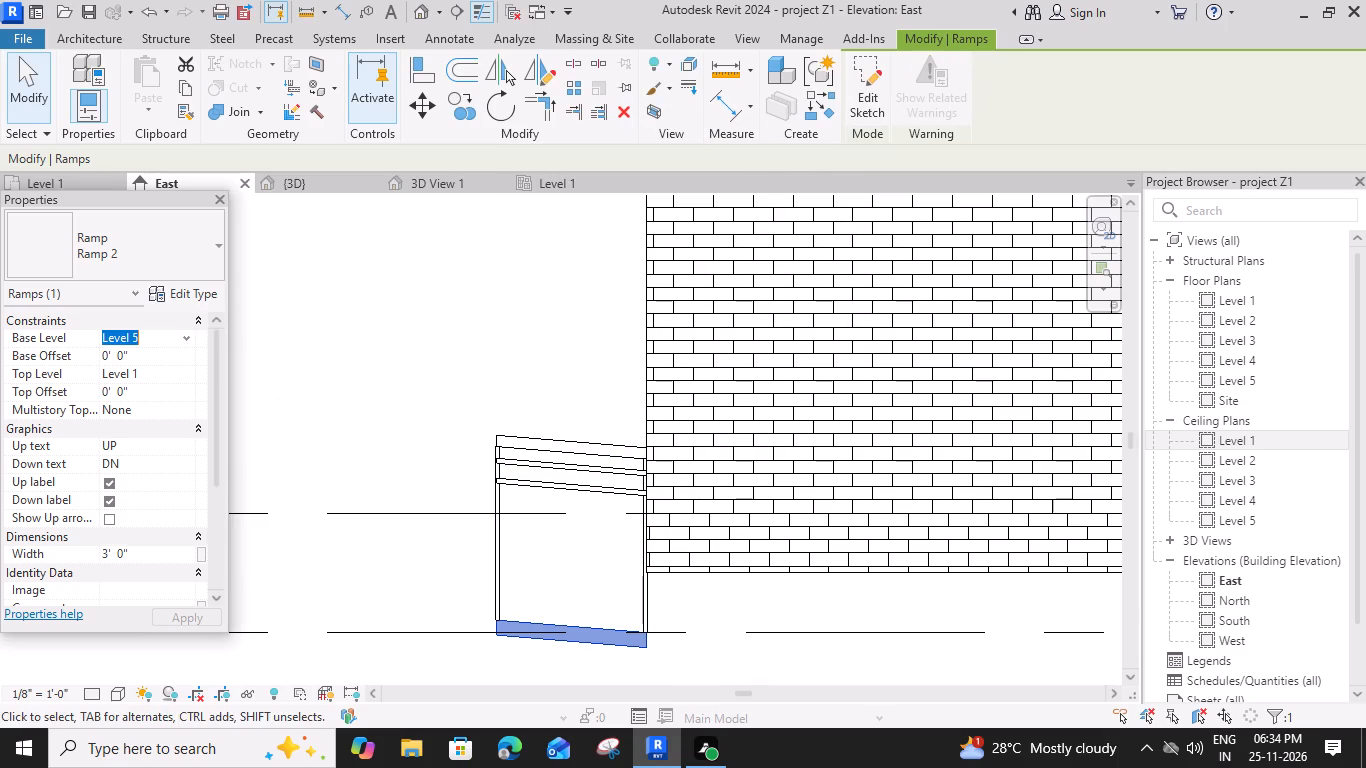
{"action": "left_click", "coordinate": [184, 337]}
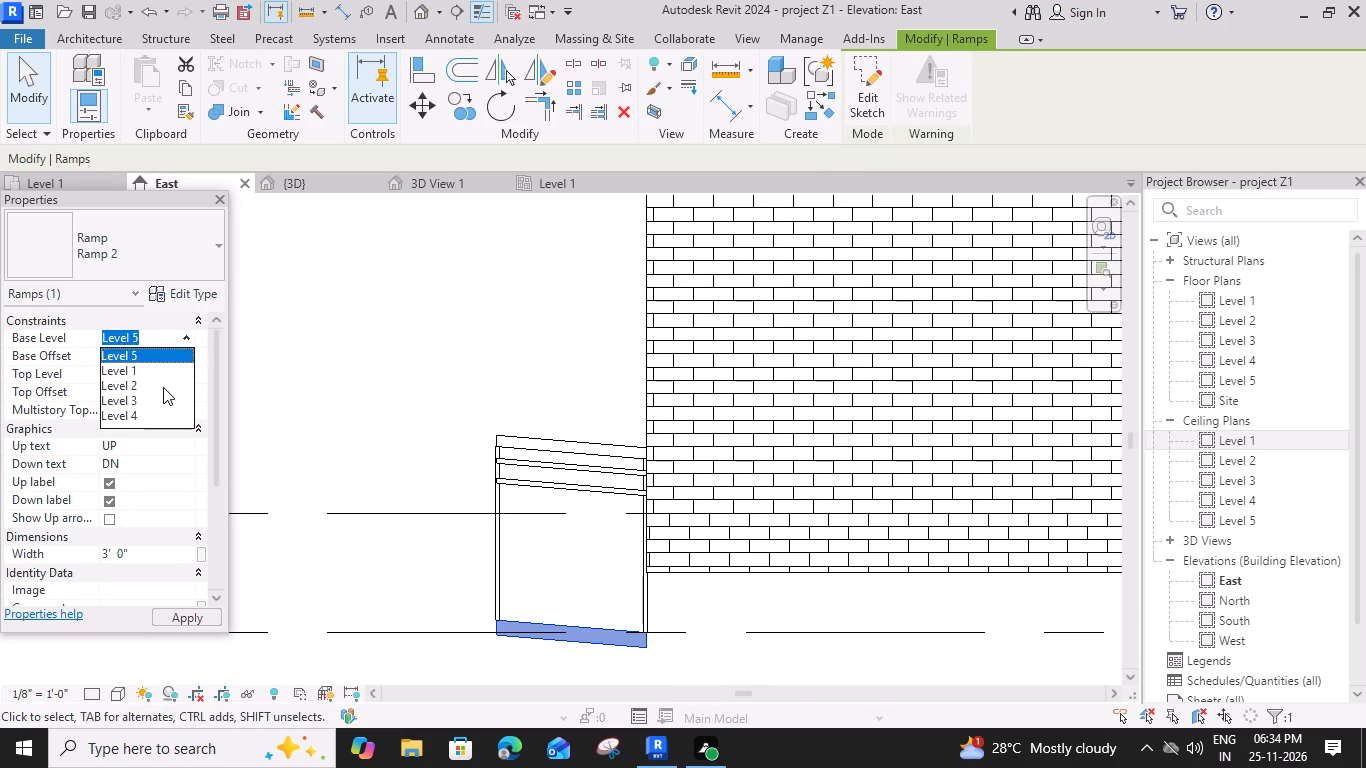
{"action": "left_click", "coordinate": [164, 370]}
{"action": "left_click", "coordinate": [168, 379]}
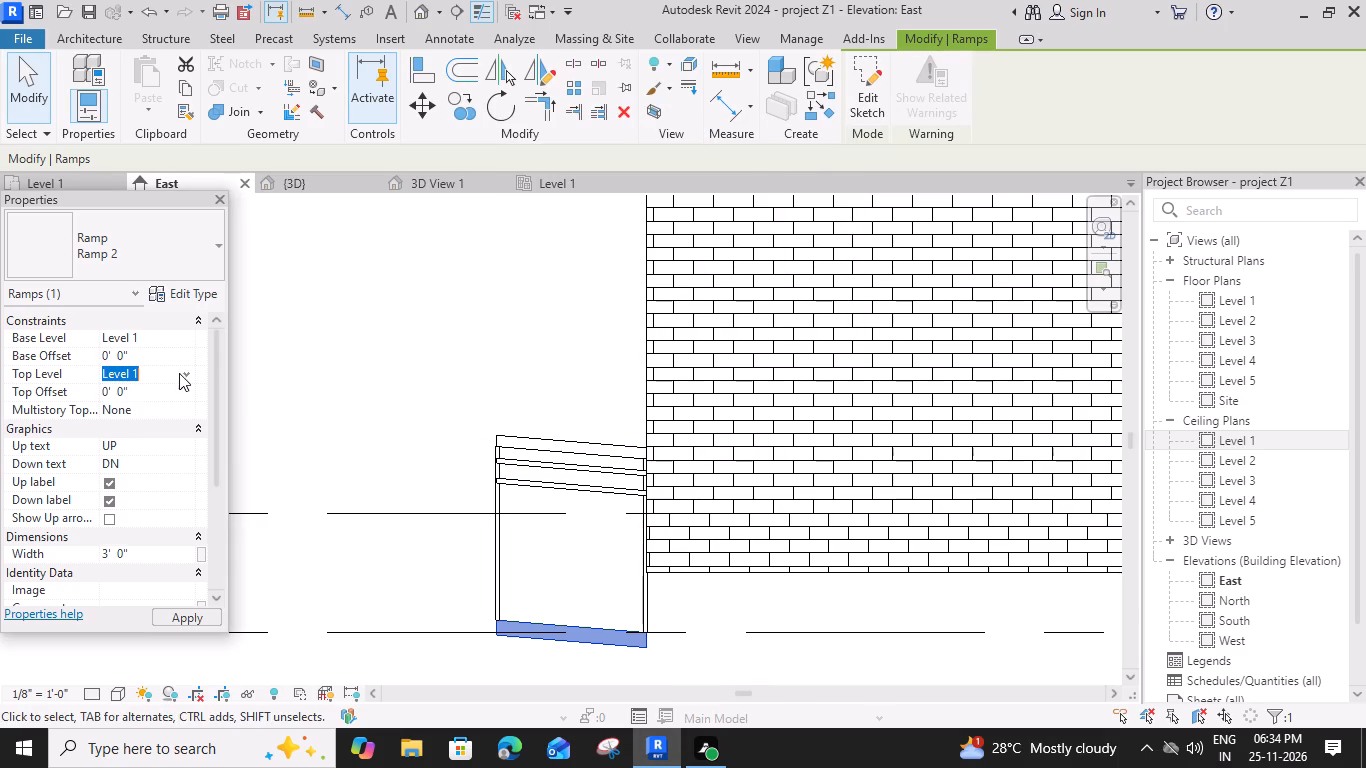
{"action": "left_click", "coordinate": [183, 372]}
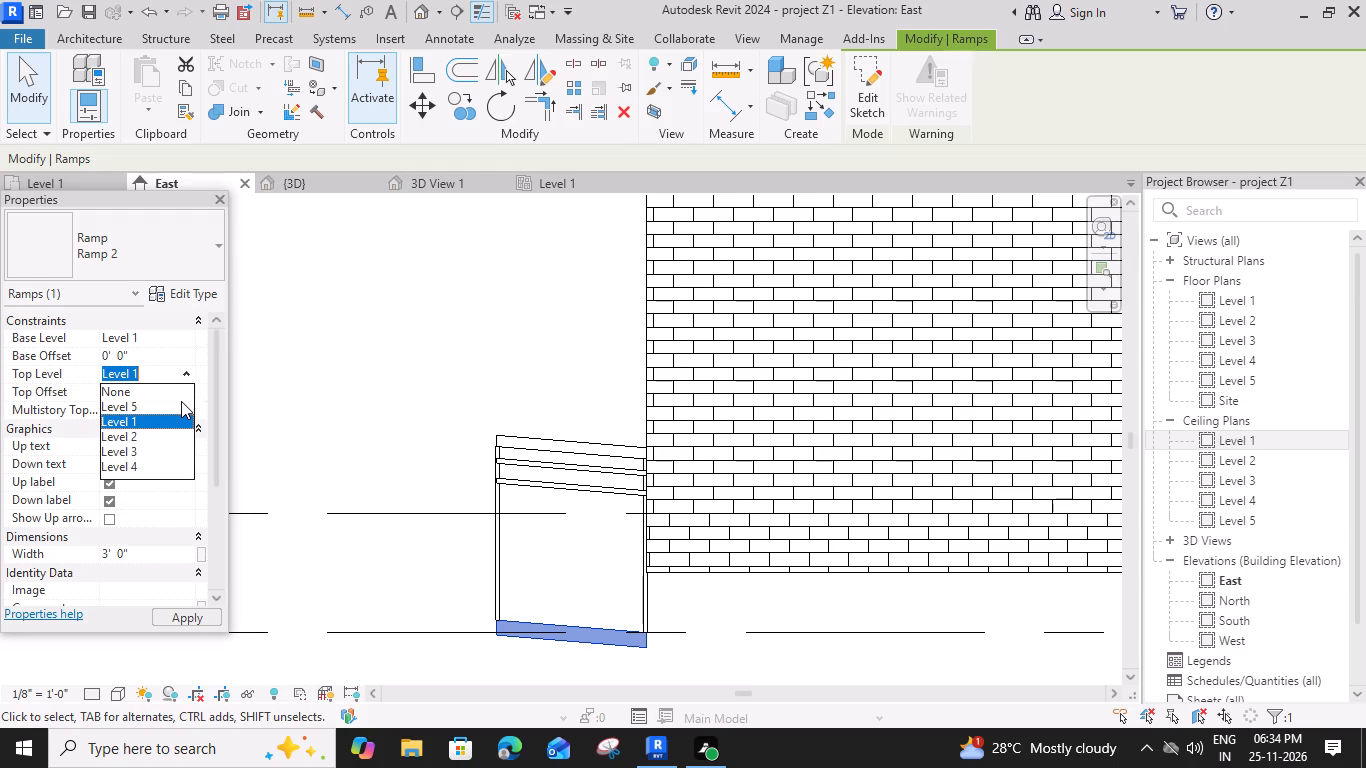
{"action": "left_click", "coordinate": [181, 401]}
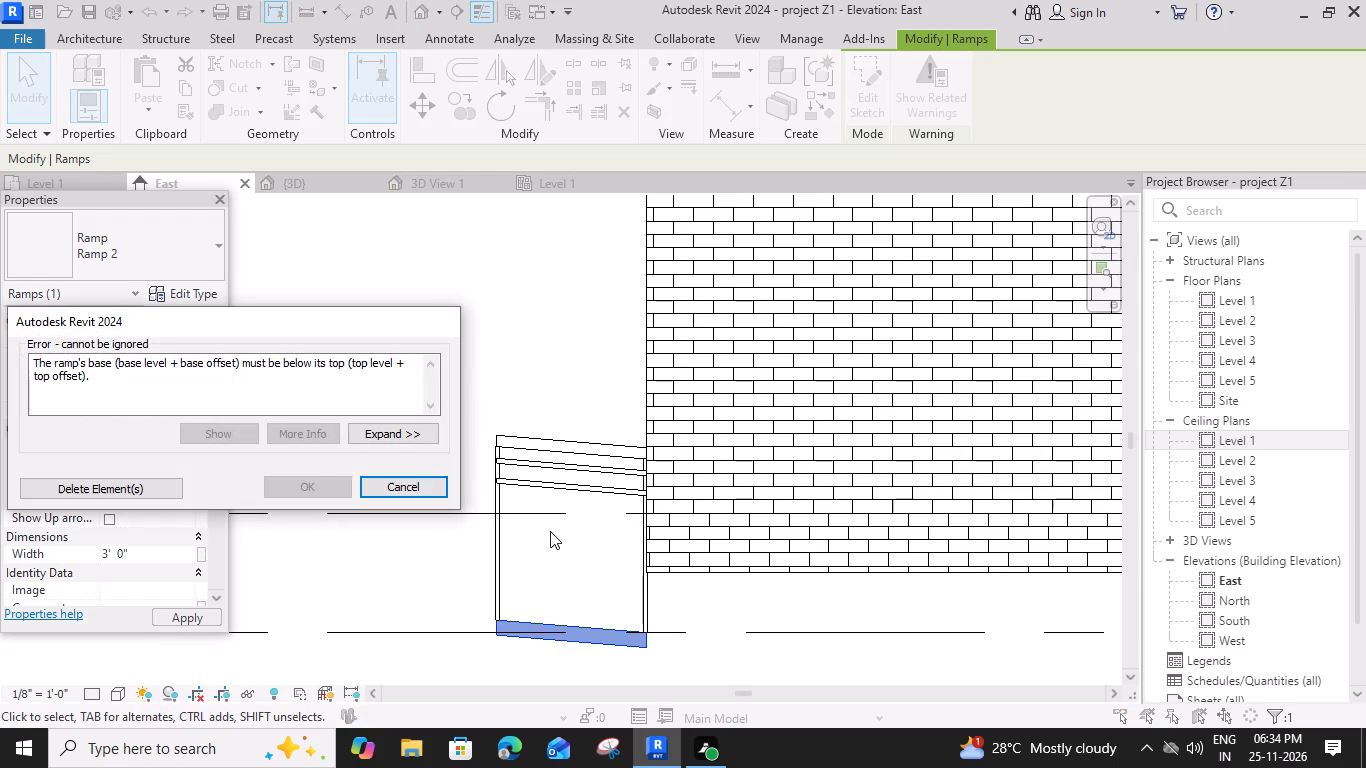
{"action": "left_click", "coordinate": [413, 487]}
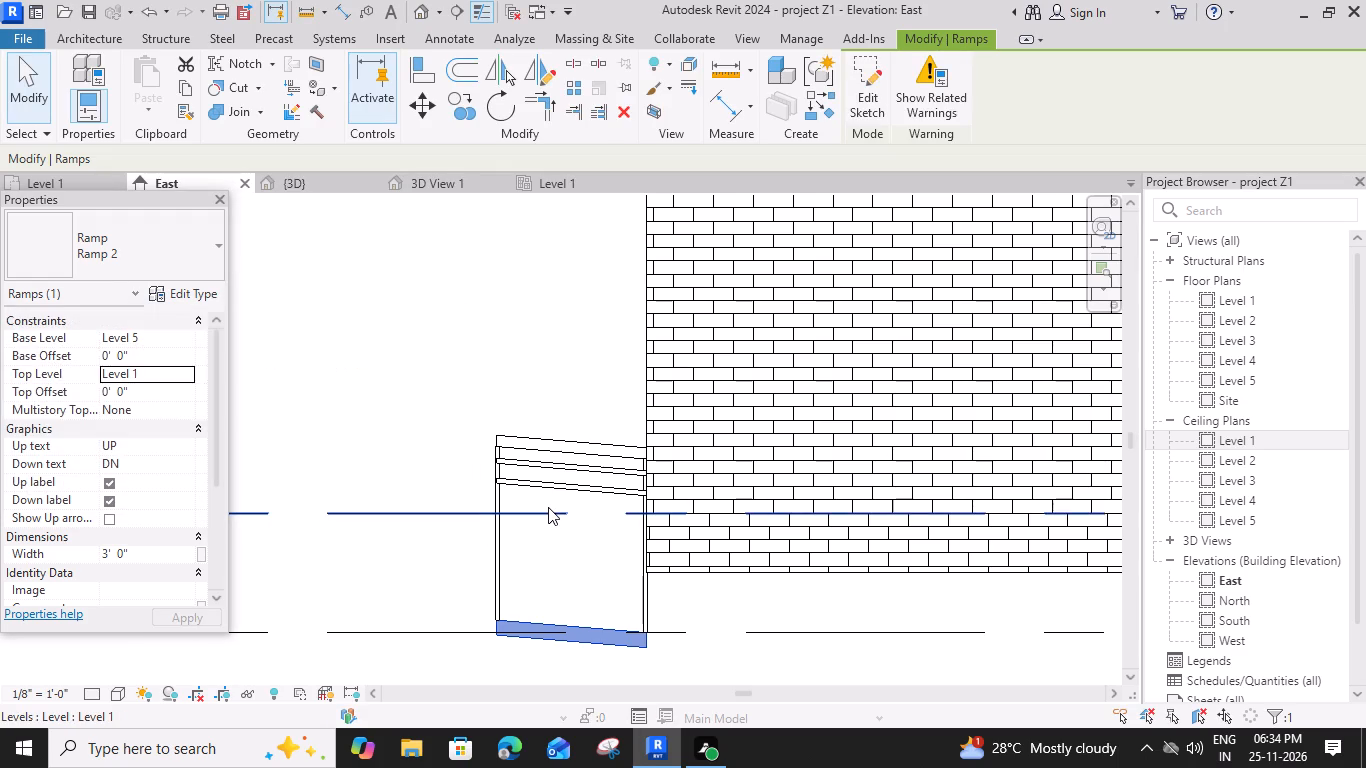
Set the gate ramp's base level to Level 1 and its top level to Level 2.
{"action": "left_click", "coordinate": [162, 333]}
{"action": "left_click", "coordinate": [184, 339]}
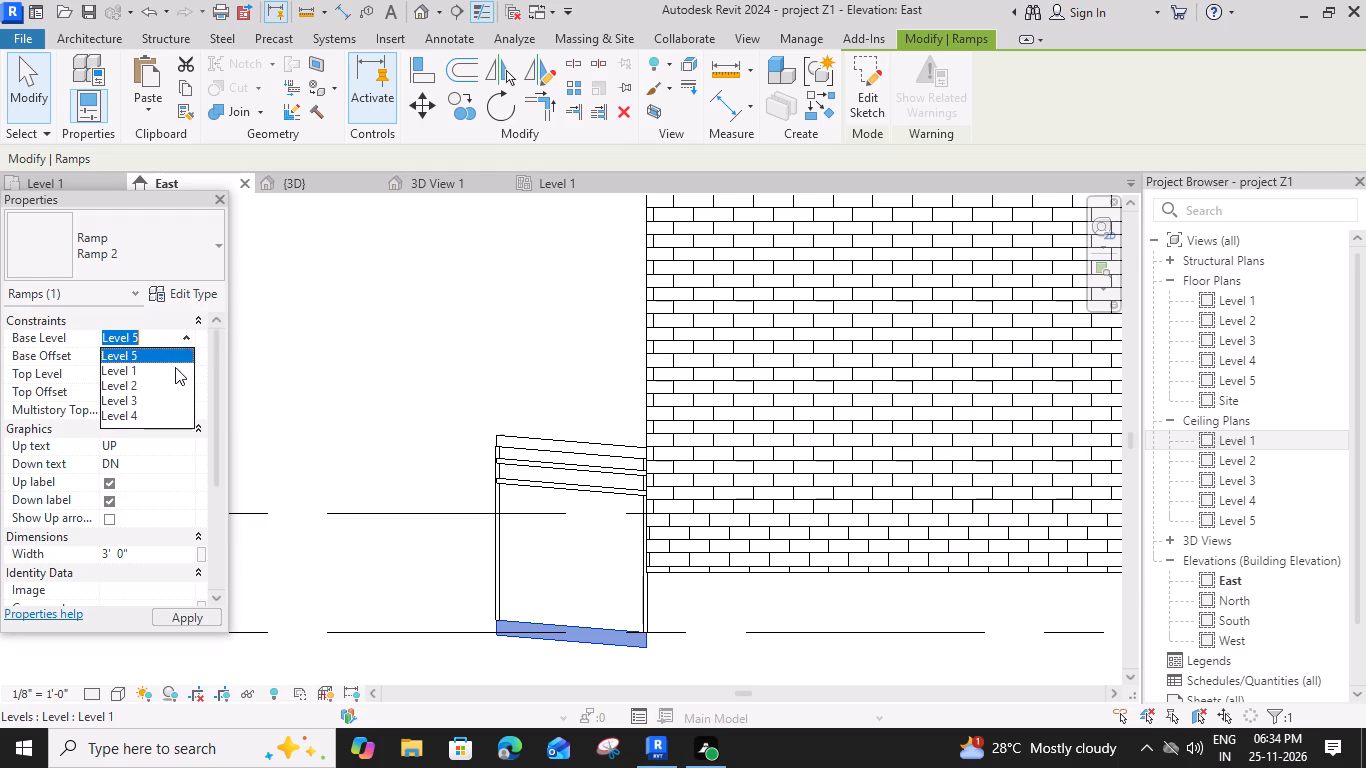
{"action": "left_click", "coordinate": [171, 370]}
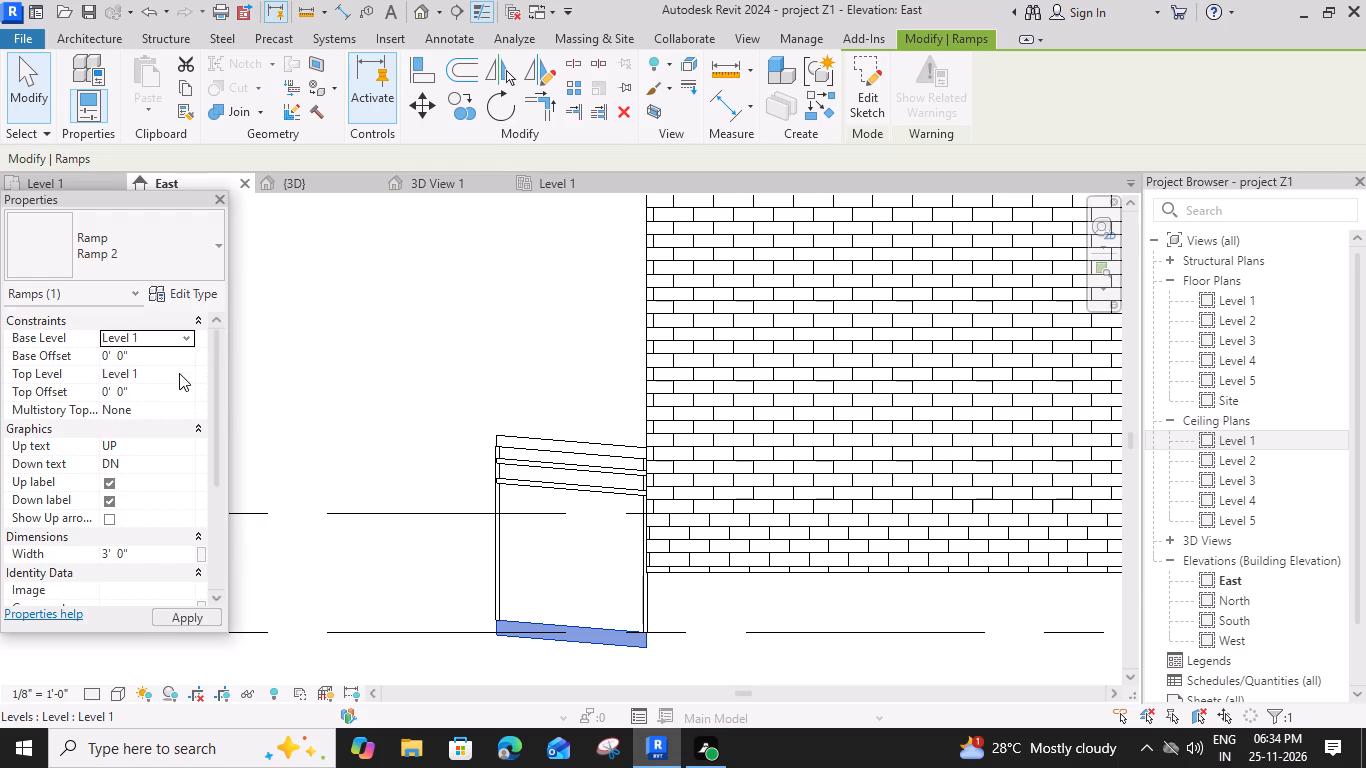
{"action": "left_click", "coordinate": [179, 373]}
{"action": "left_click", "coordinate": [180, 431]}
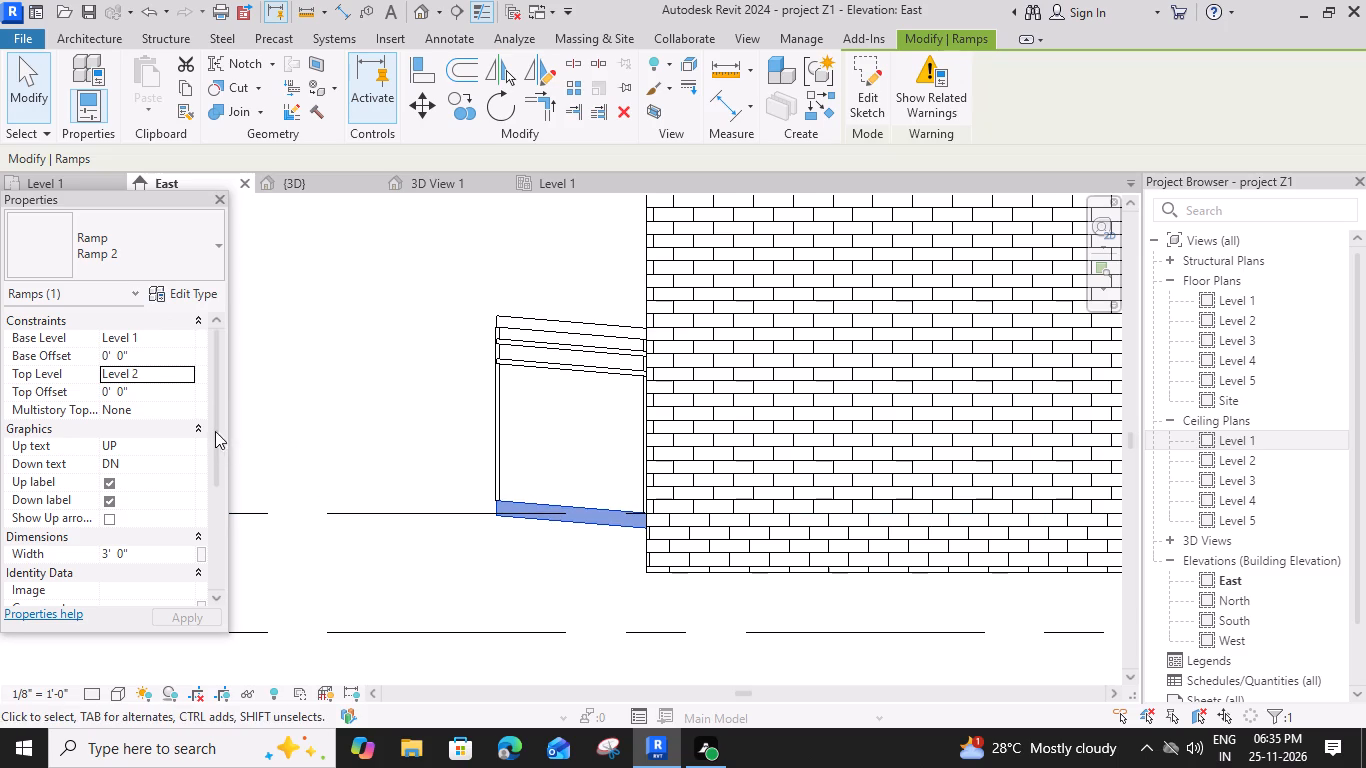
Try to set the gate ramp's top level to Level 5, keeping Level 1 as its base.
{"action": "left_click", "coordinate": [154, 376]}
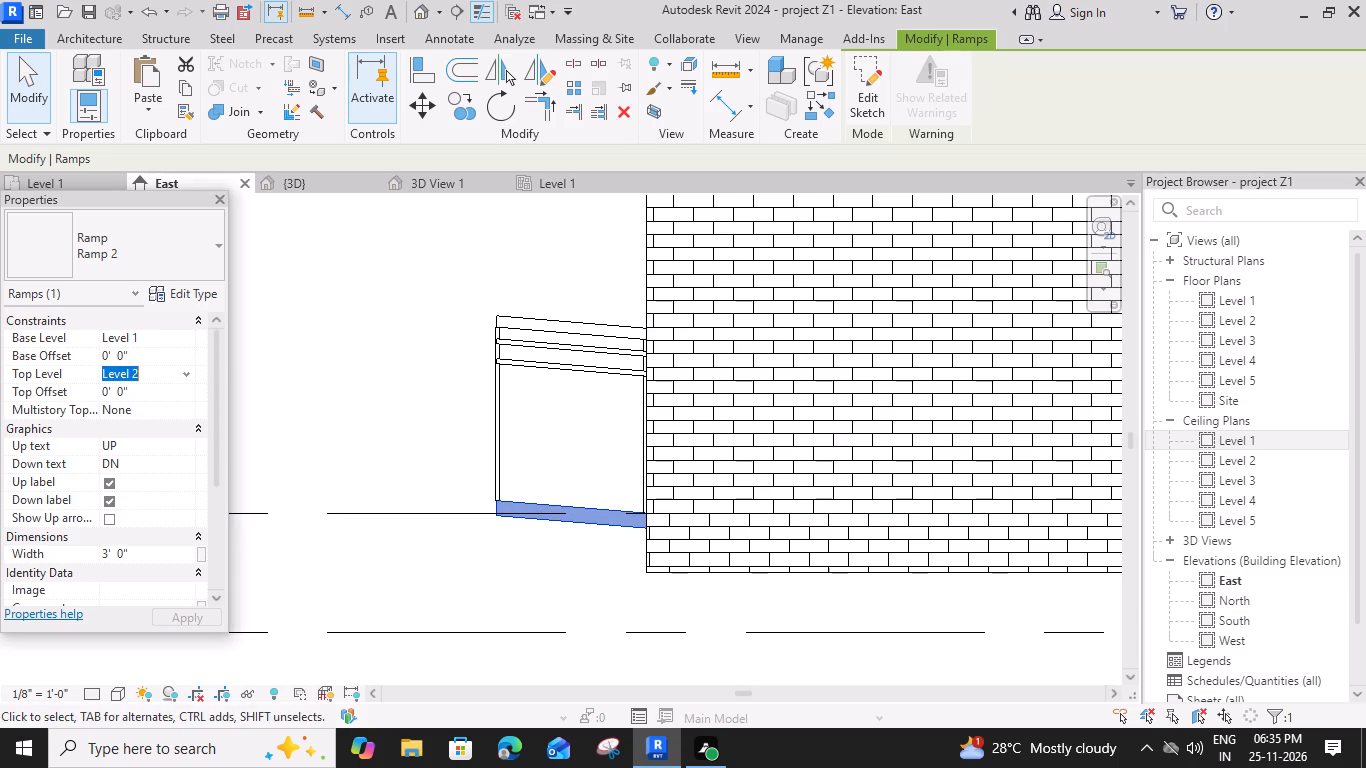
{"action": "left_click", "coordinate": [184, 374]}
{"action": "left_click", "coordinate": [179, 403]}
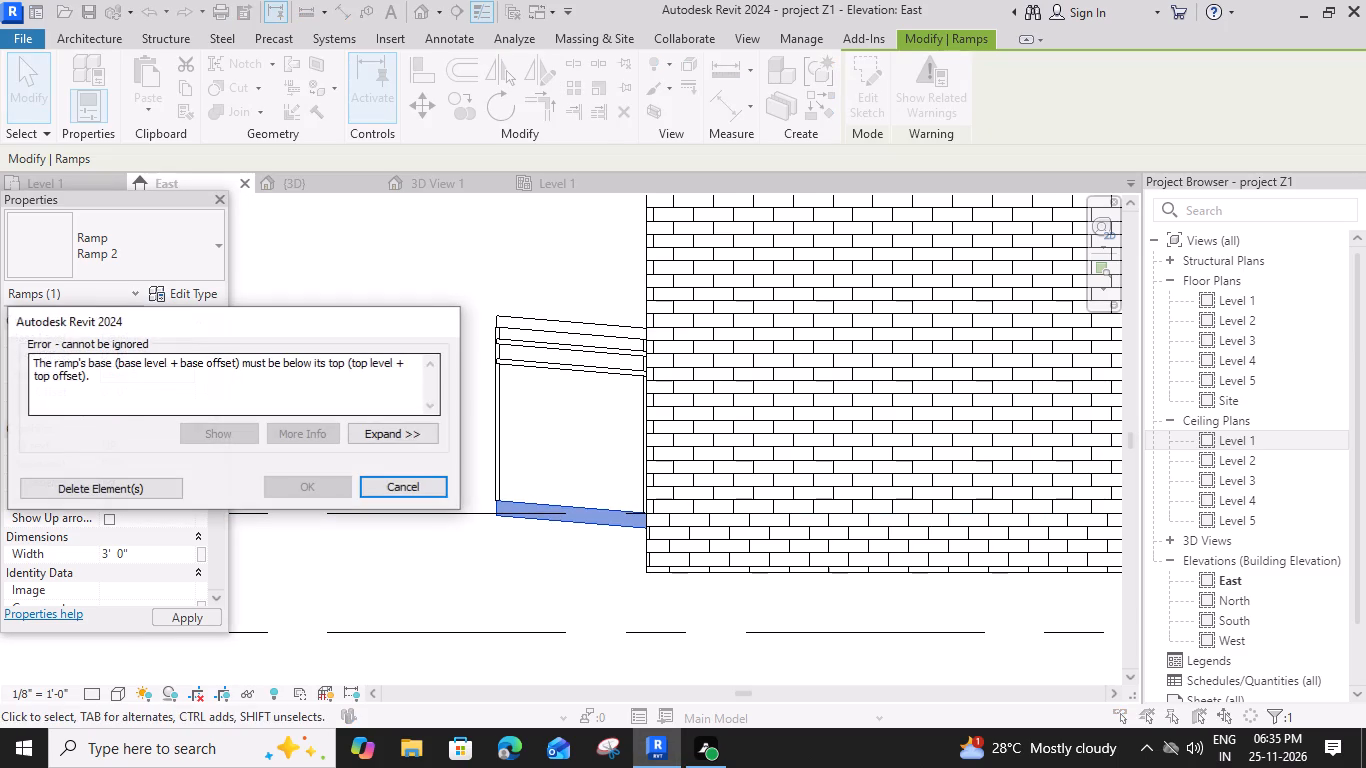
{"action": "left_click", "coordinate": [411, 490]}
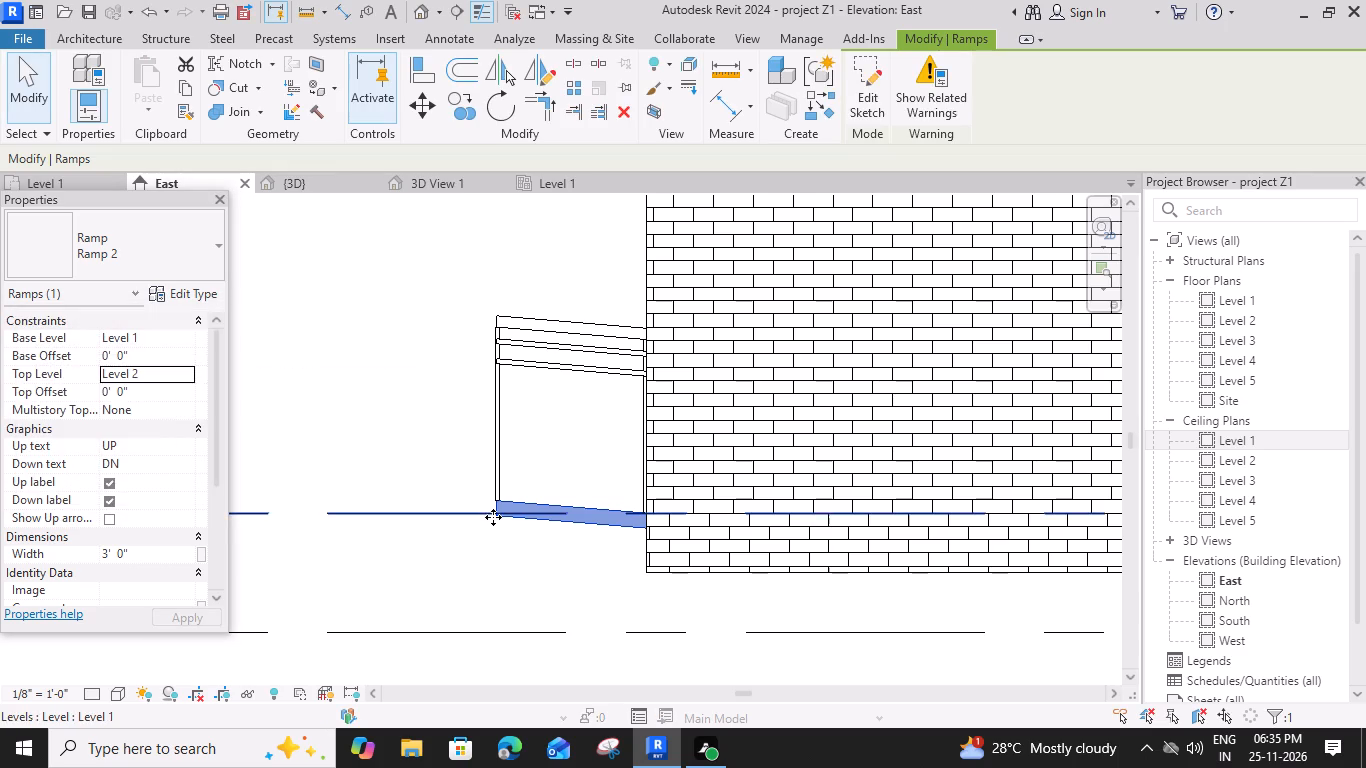
Delete both glass panel railings from the sides of the gate ramp in the 3D view.
{"action": "left_click", "coordinate": [269, 186]}
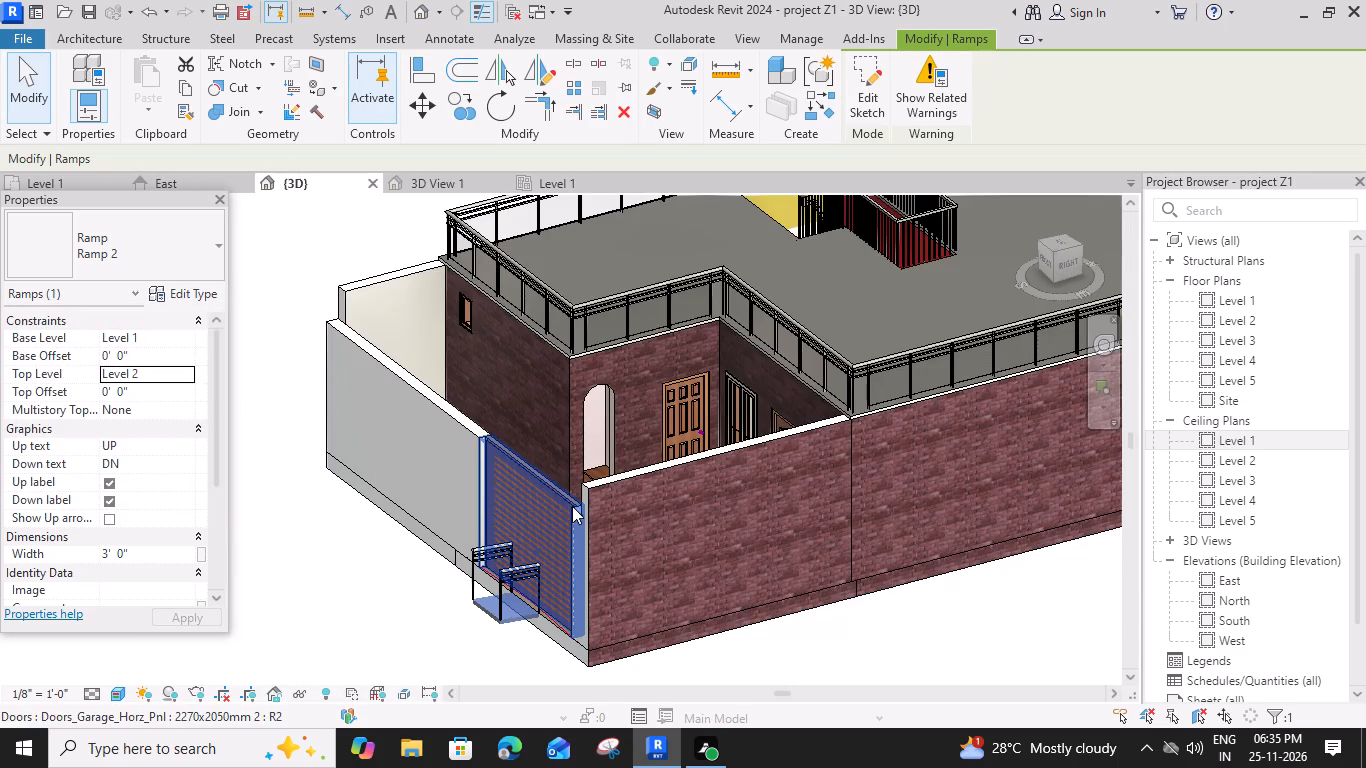
{"action": "scroll", "coordinate": [523, 616], "scroll_direction": "up", "scroll_amount": 4}
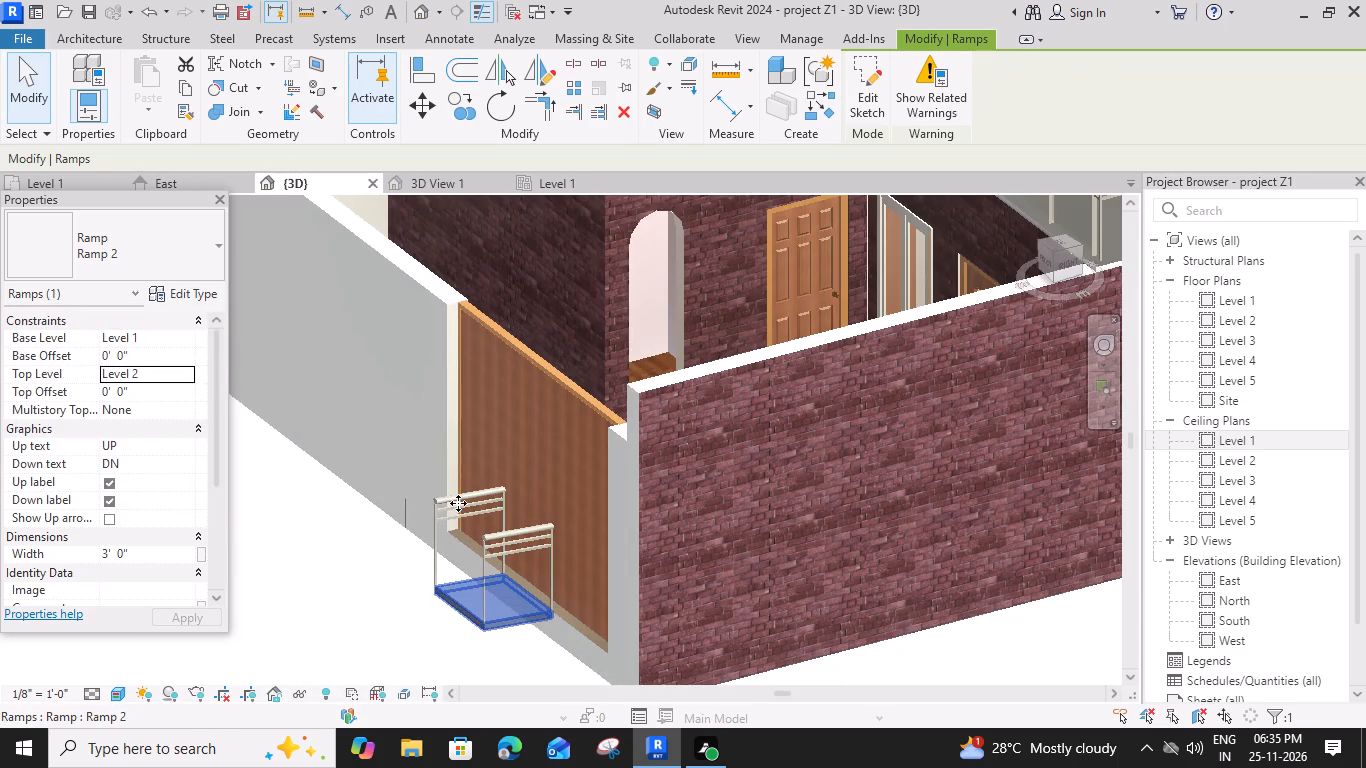
{"action": "left_click", "coordinate": [506, 542]}
{"action": "key", "text": "Delete"}
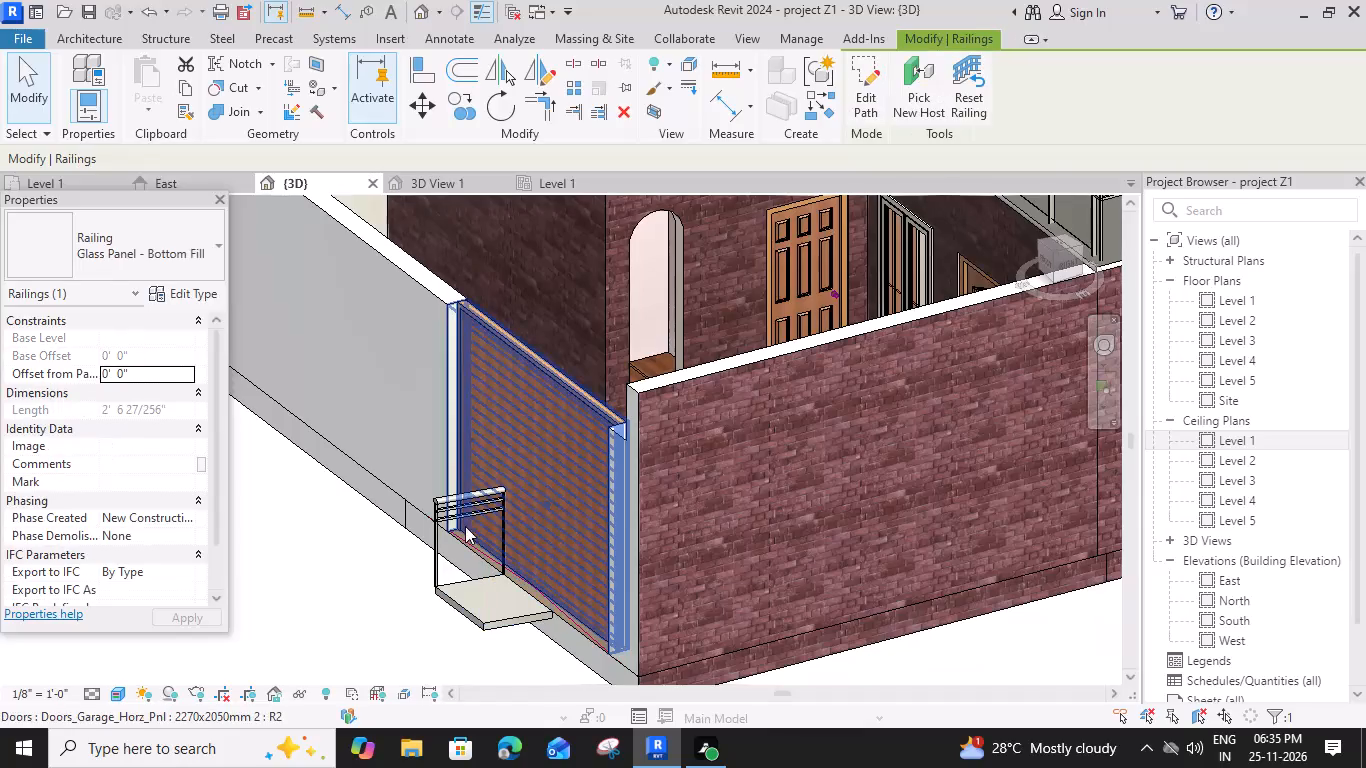
{"action": "left_click", "coordinate": [457, 506]}
{"action": "key", "text": "Delete"}
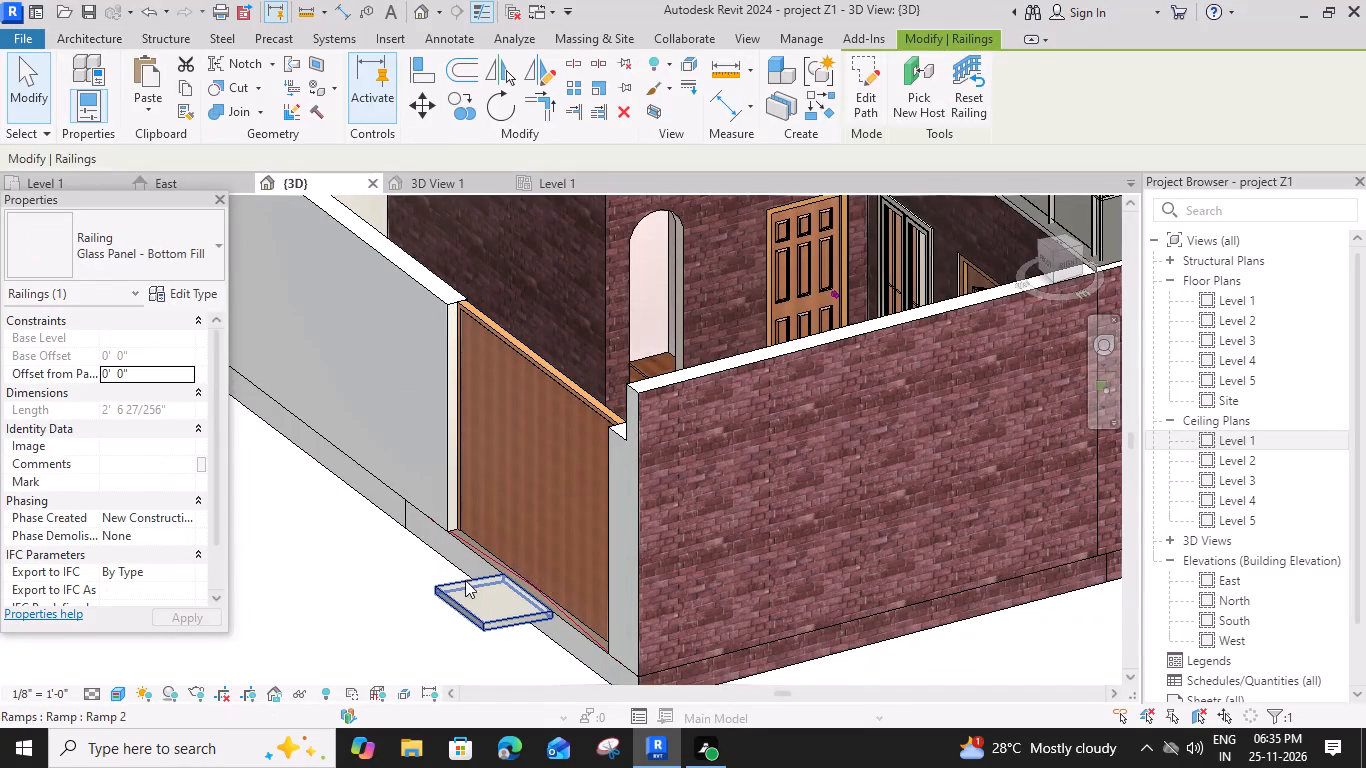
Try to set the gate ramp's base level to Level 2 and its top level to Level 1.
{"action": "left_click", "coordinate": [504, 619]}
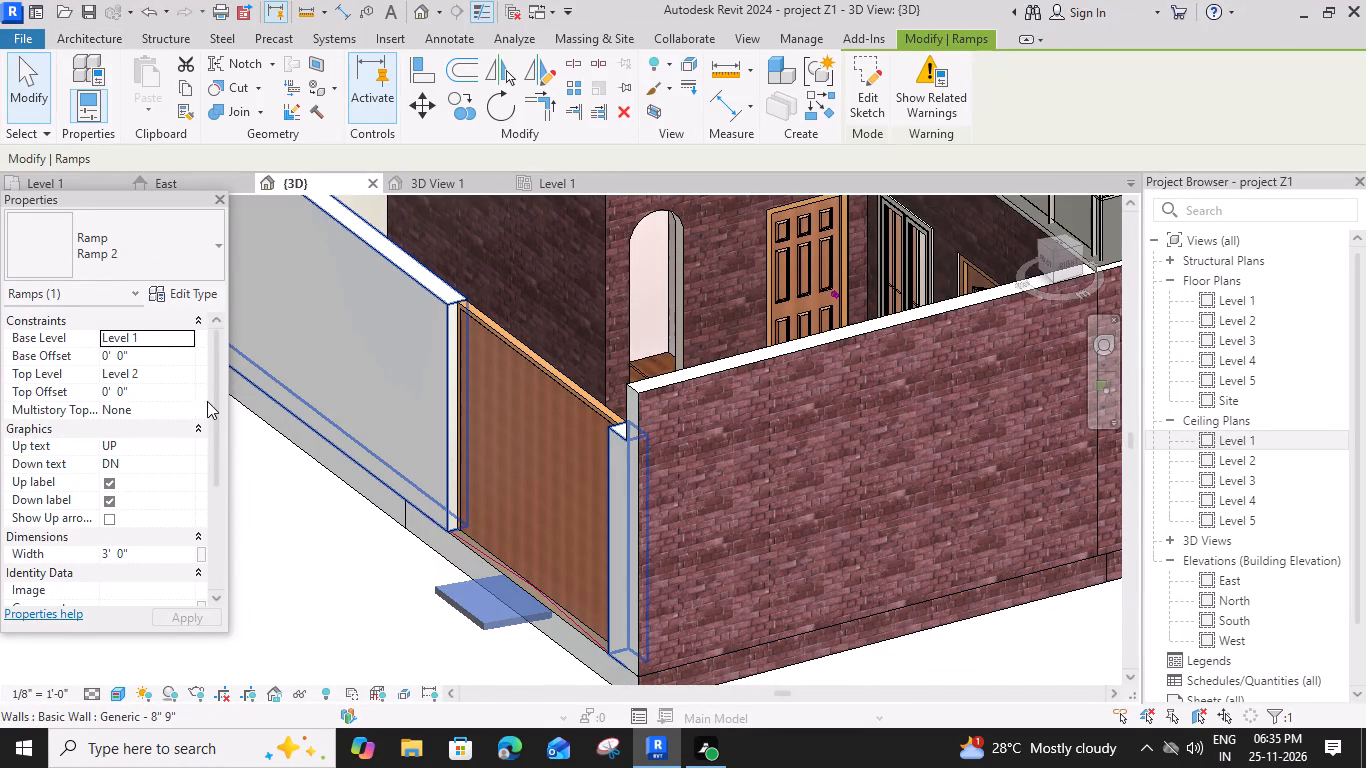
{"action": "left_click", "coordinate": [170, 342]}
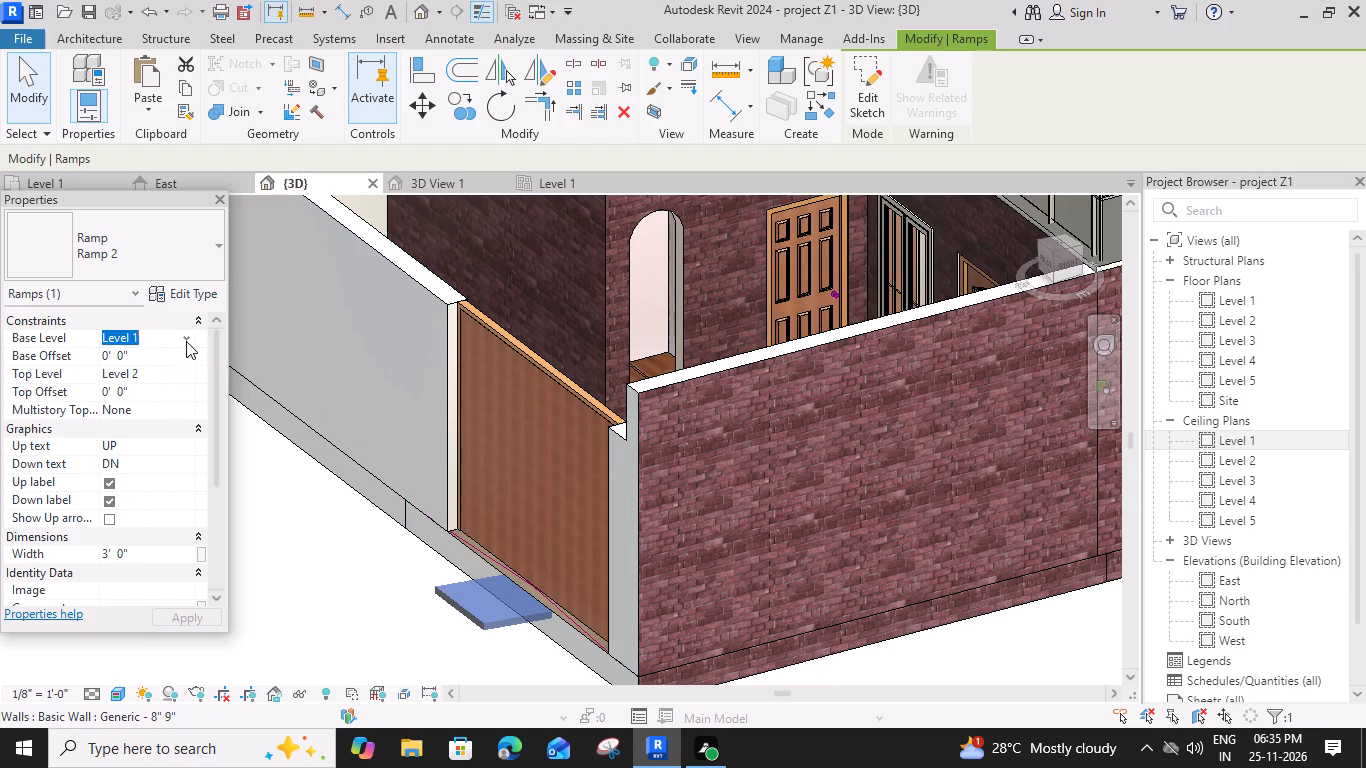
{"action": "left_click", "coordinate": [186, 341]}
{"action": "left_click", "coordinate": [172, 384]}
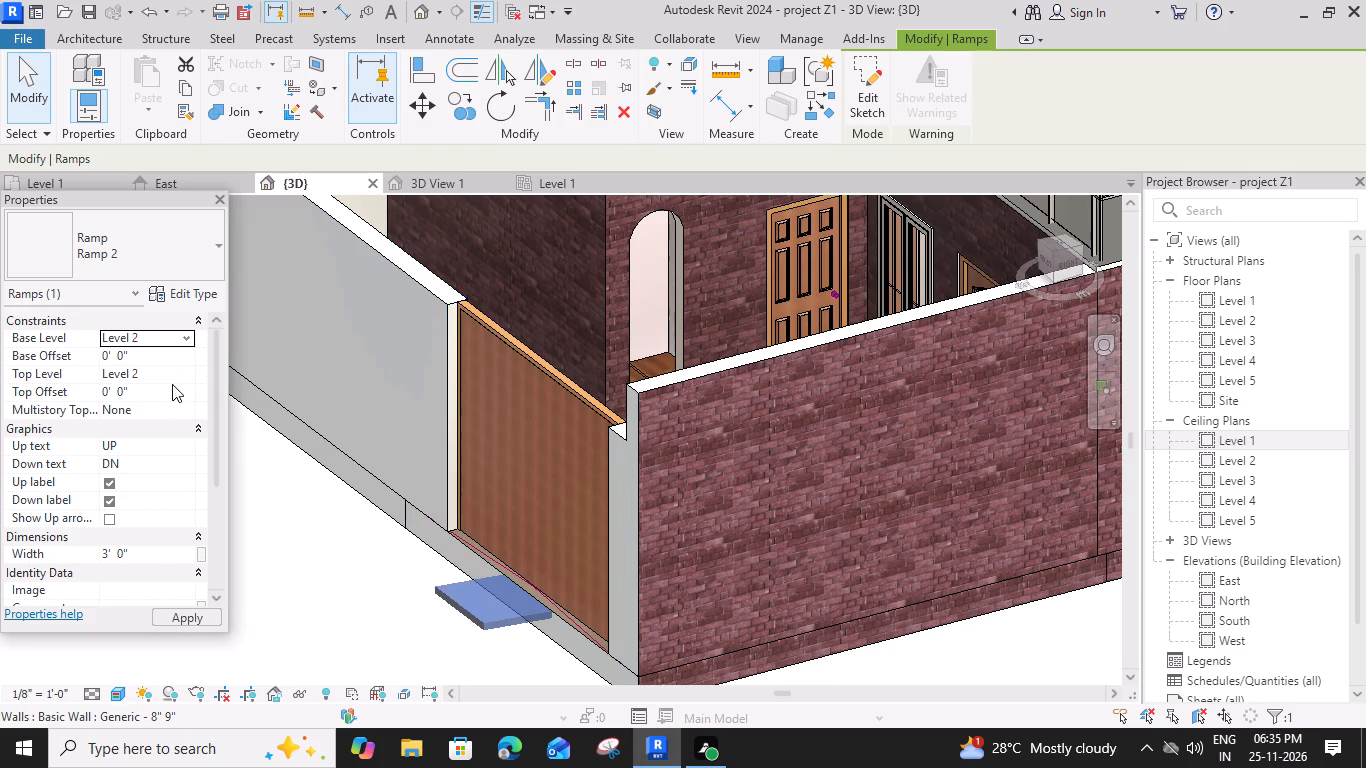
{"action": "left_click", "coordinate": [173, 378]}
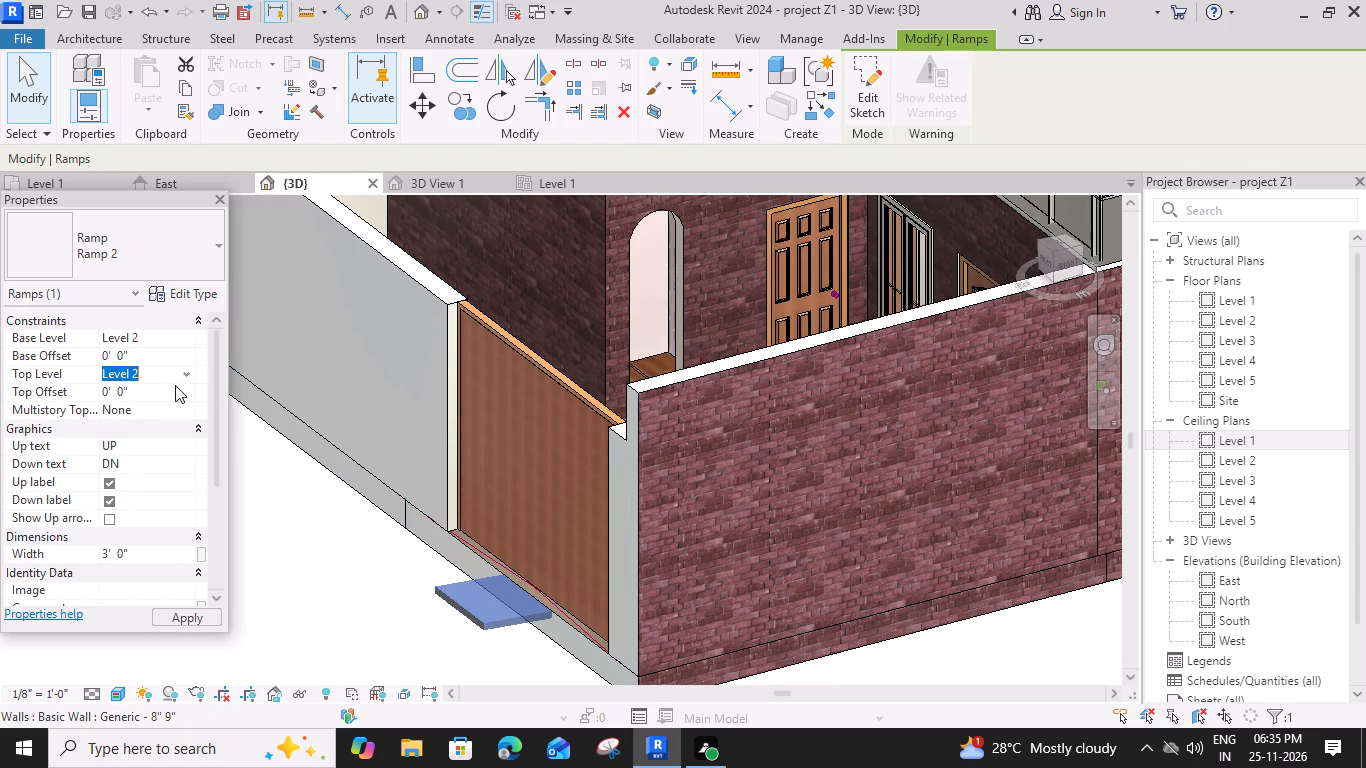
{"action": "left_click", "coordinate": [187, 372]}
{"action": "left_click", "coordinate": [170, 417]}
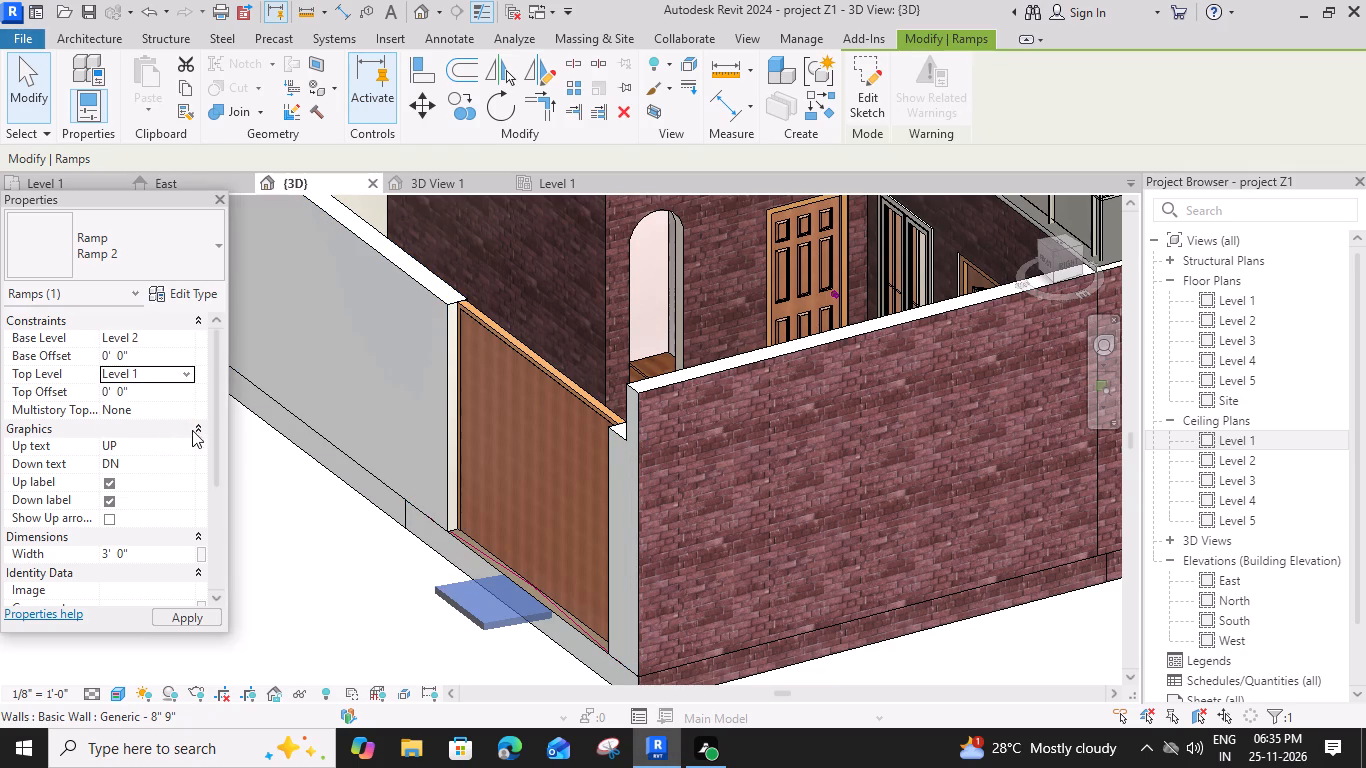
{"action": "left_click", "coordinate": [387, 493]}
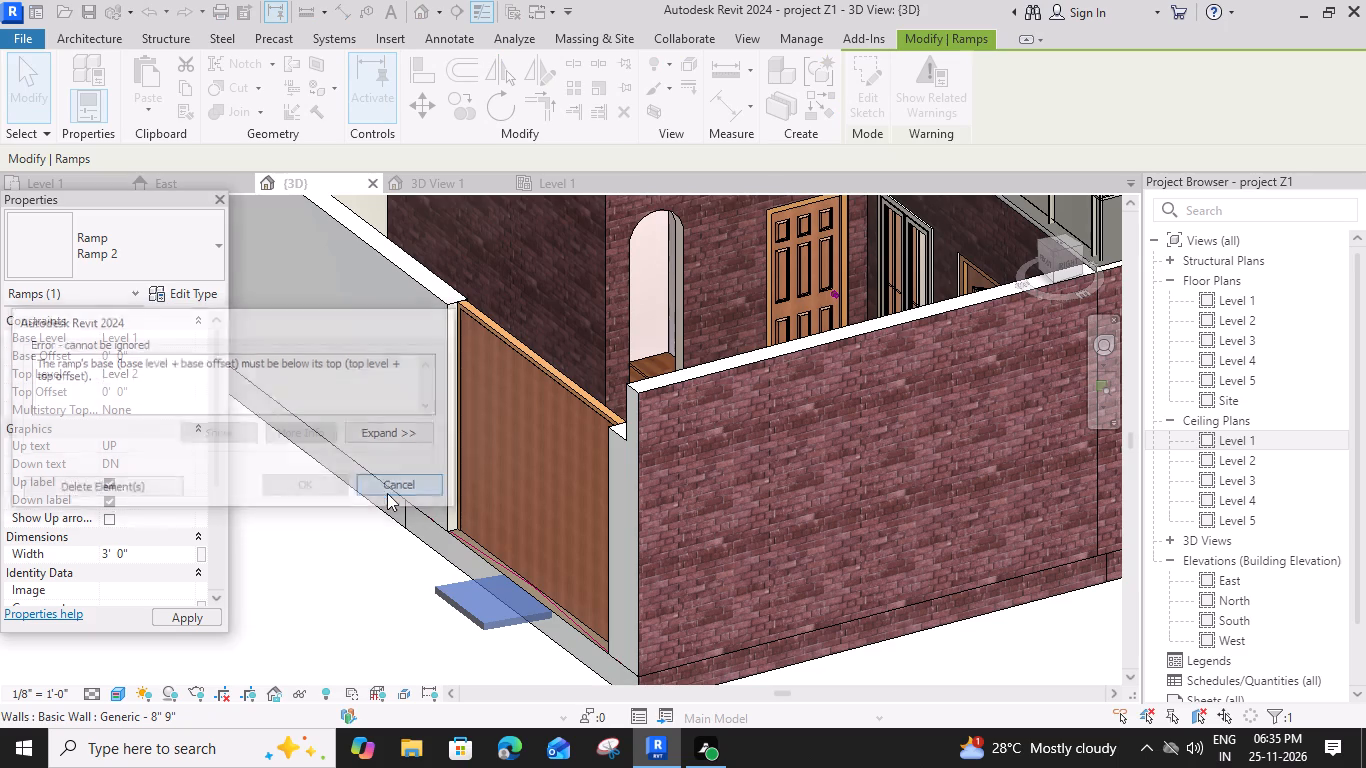
Delete the ramp in front of the main gate in the 3D view.
{"action": "left_click", "coordinate": [488, 621]}
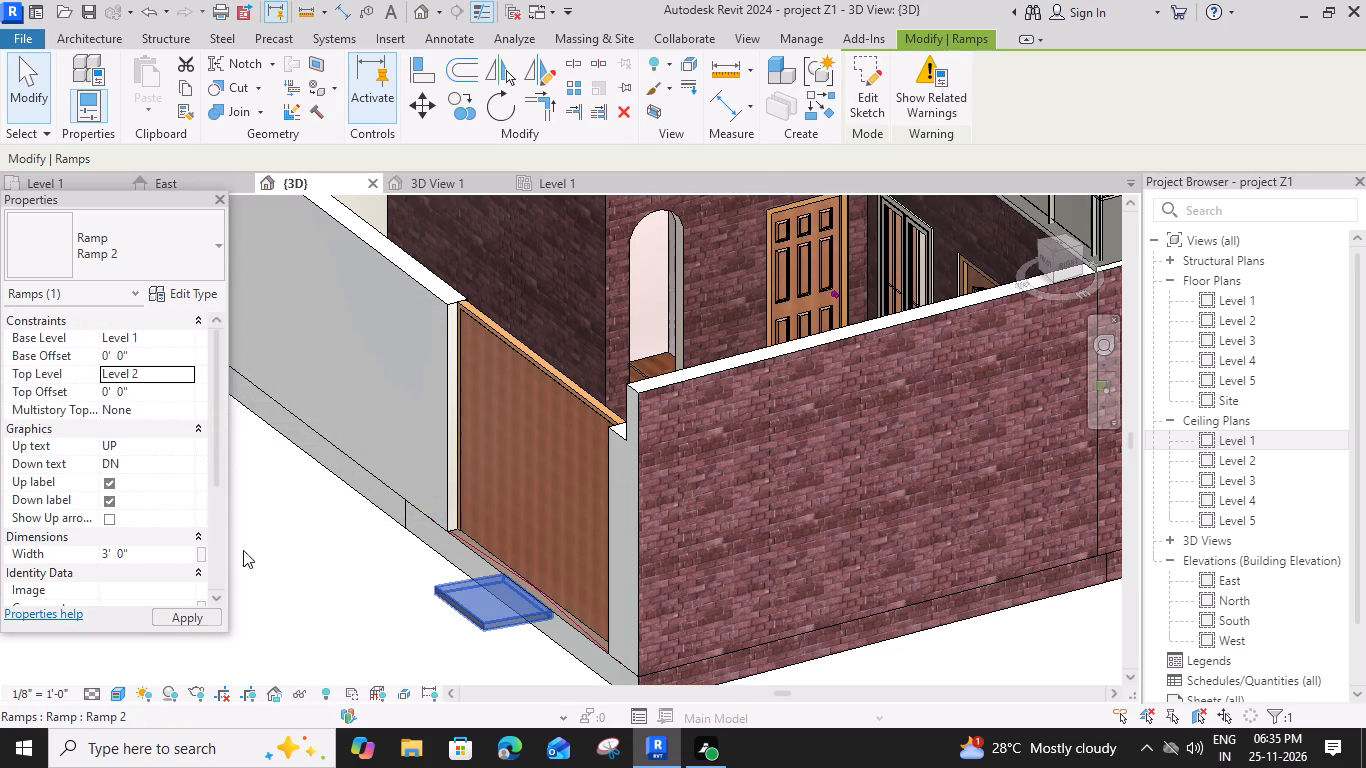
{"action": "left_click", "coordinate": [474, 622]}
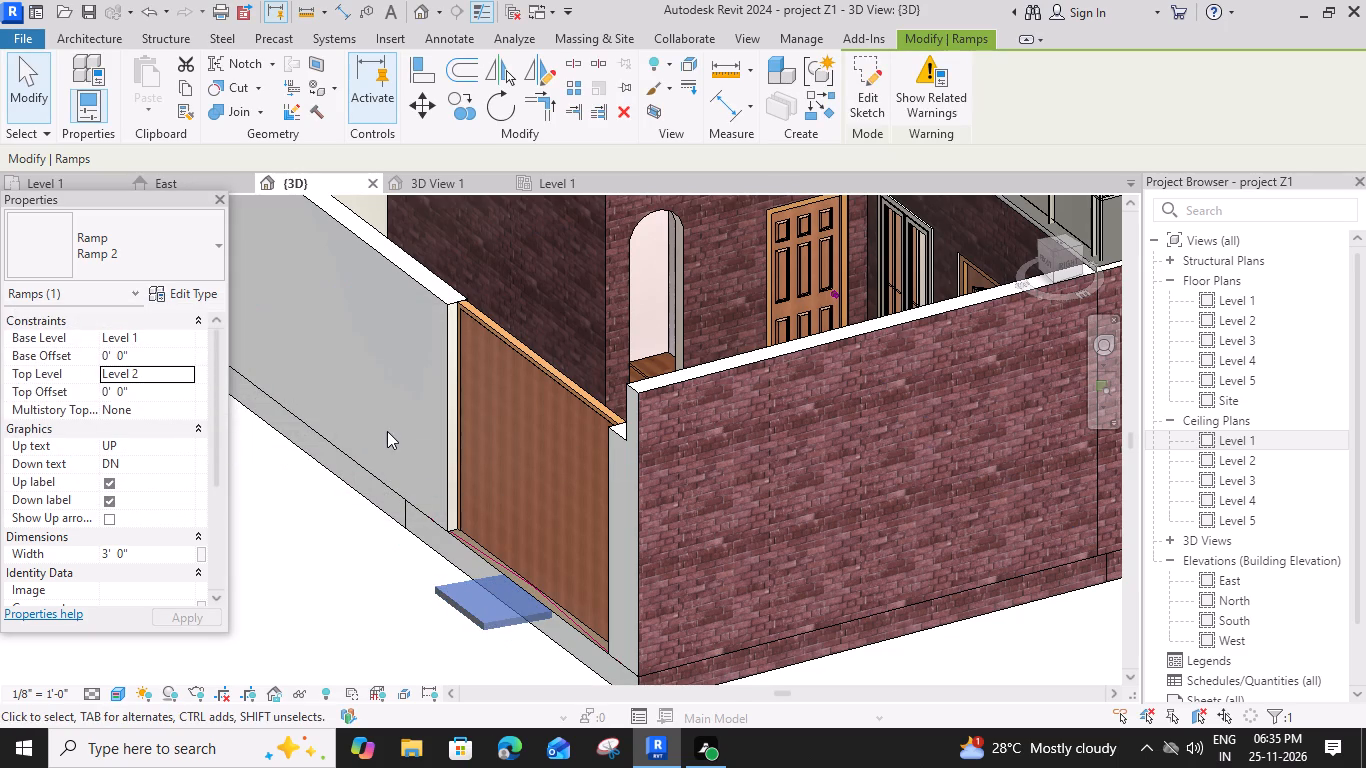
{"action": "left_click", "coordinate": [492, 618]}
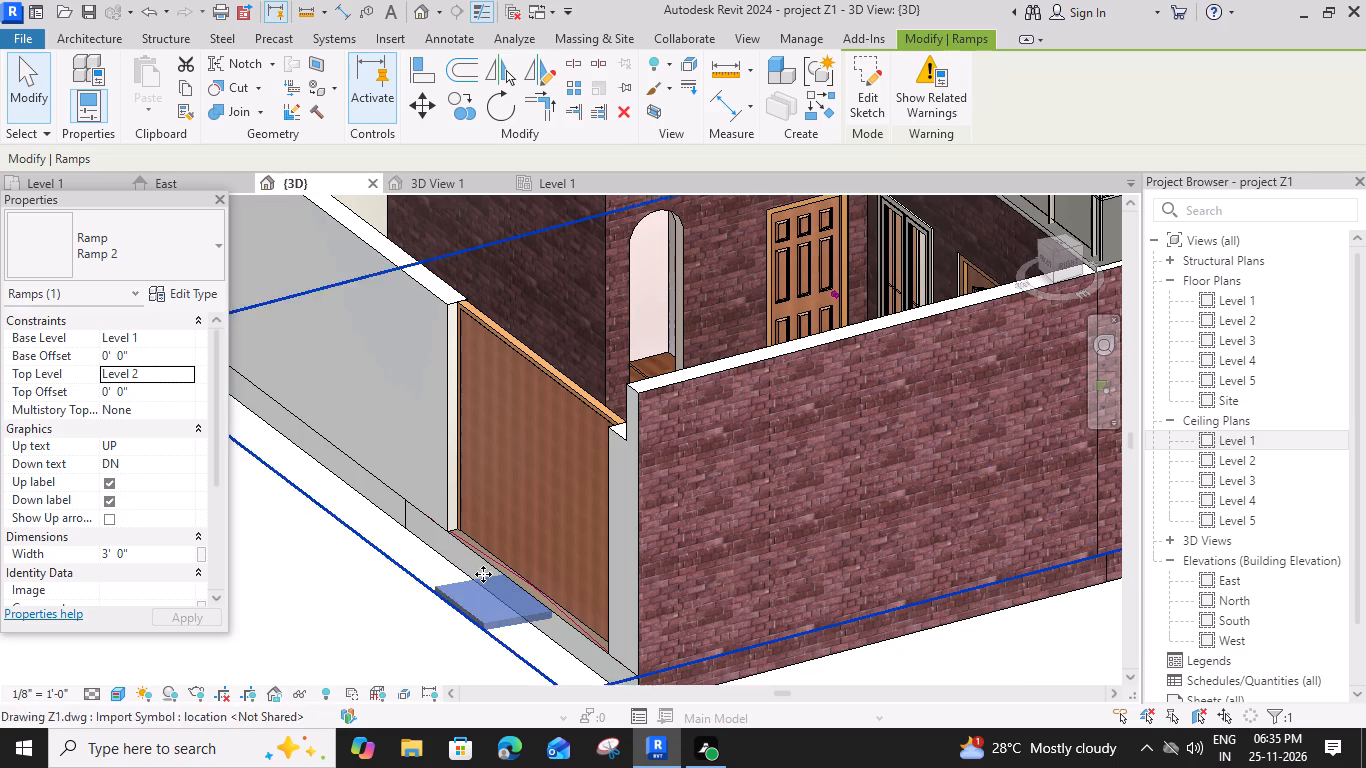
{"action": "key", "text": "Delete"}
{"action": "scroll", "coordinate": [588, 442], "scroll_direction": "down", "scroll_amount": 3}
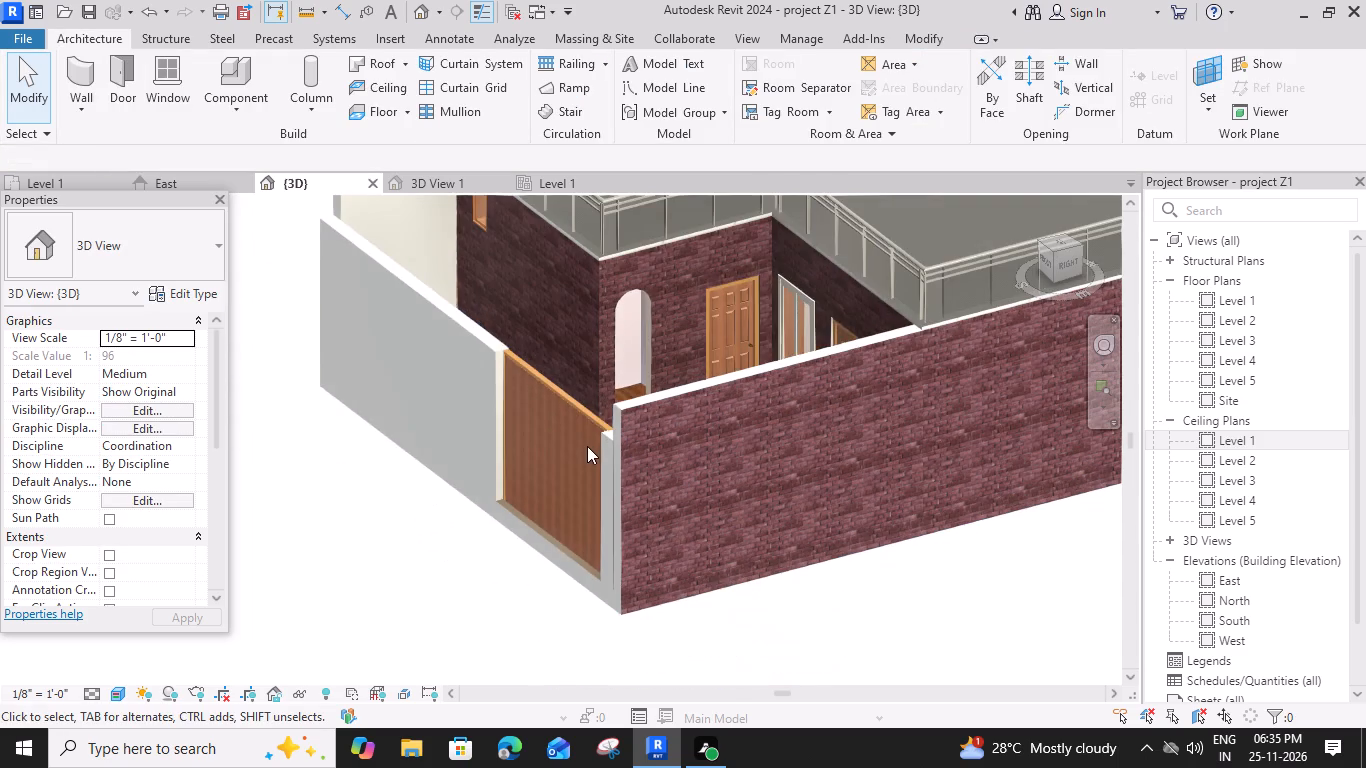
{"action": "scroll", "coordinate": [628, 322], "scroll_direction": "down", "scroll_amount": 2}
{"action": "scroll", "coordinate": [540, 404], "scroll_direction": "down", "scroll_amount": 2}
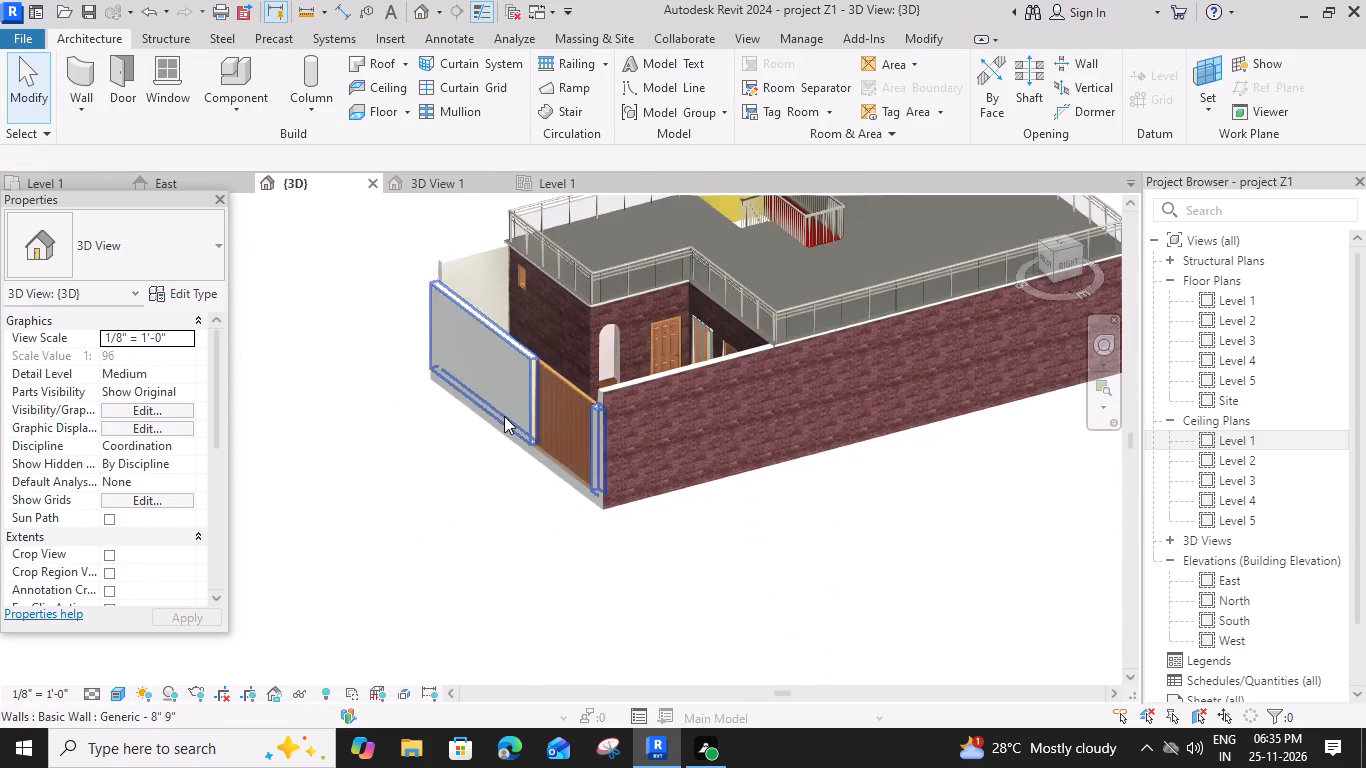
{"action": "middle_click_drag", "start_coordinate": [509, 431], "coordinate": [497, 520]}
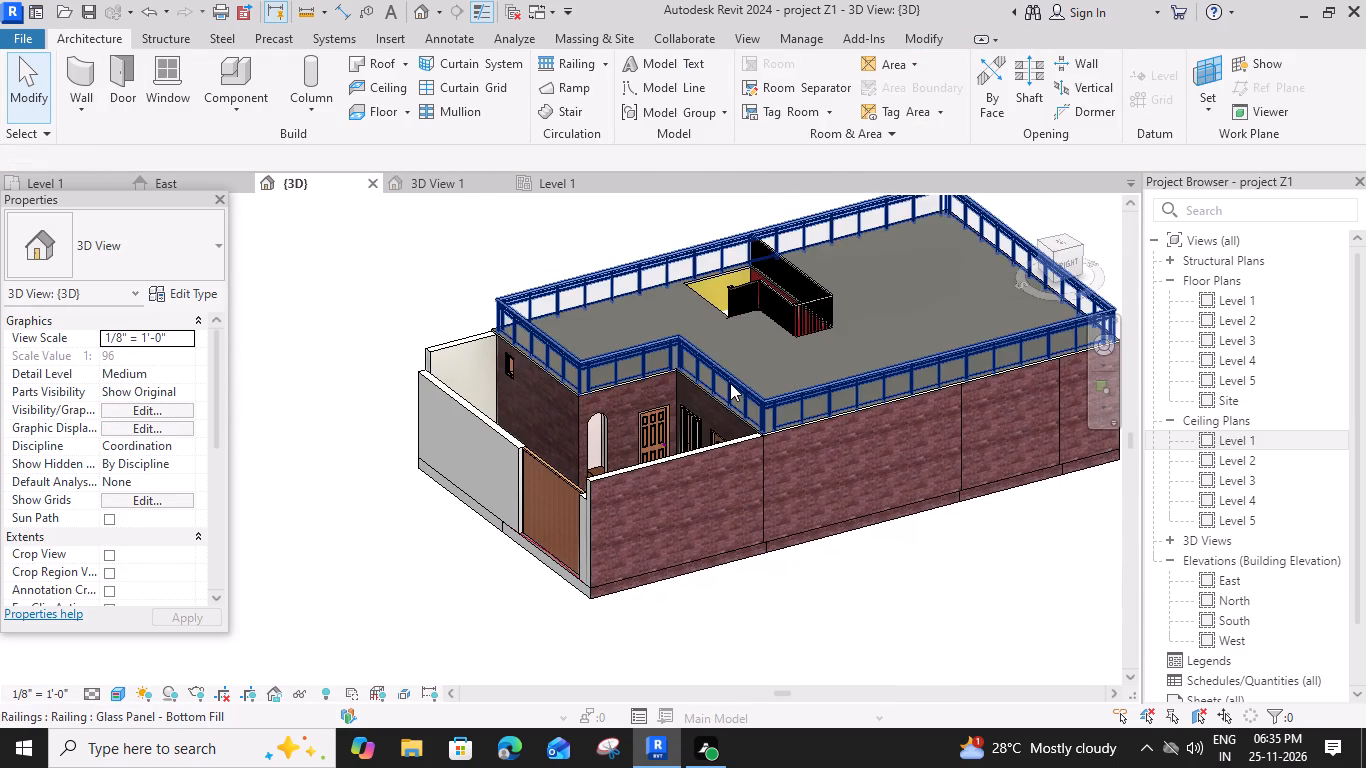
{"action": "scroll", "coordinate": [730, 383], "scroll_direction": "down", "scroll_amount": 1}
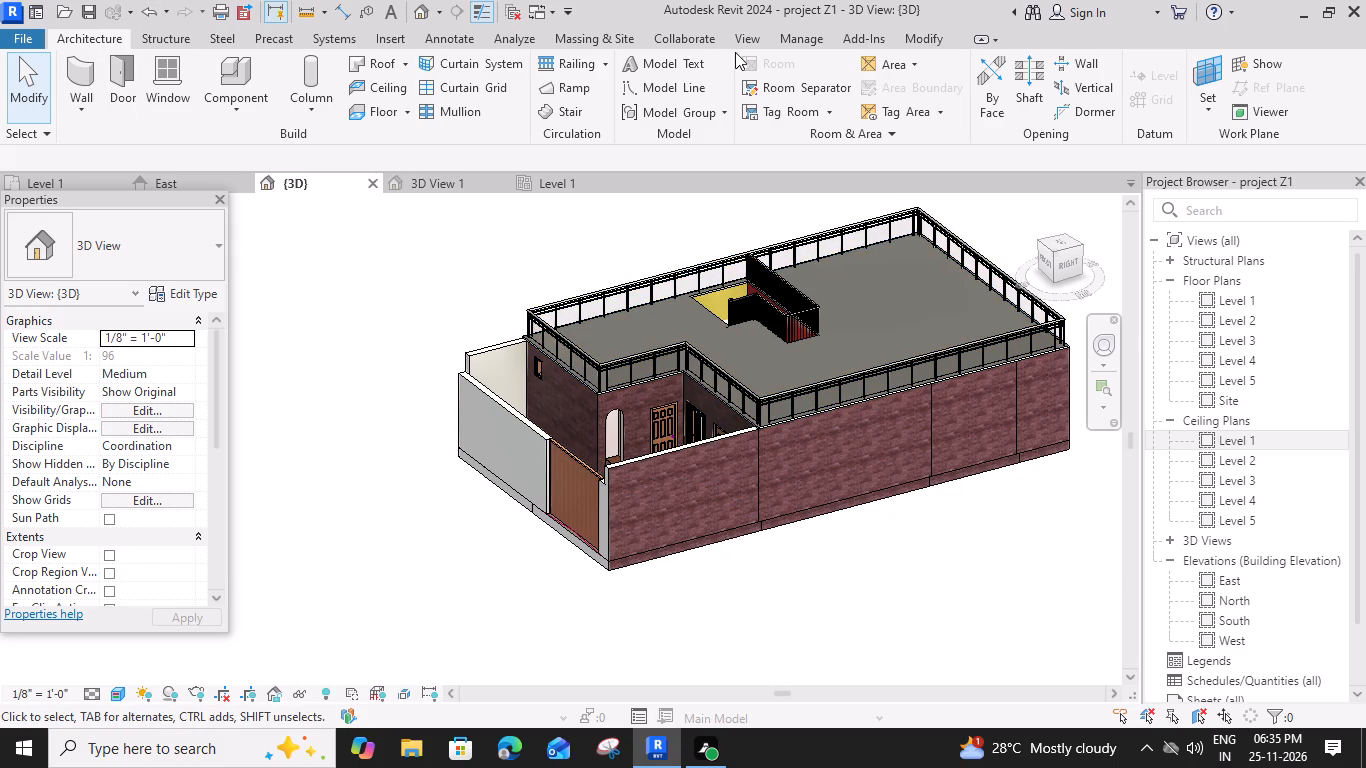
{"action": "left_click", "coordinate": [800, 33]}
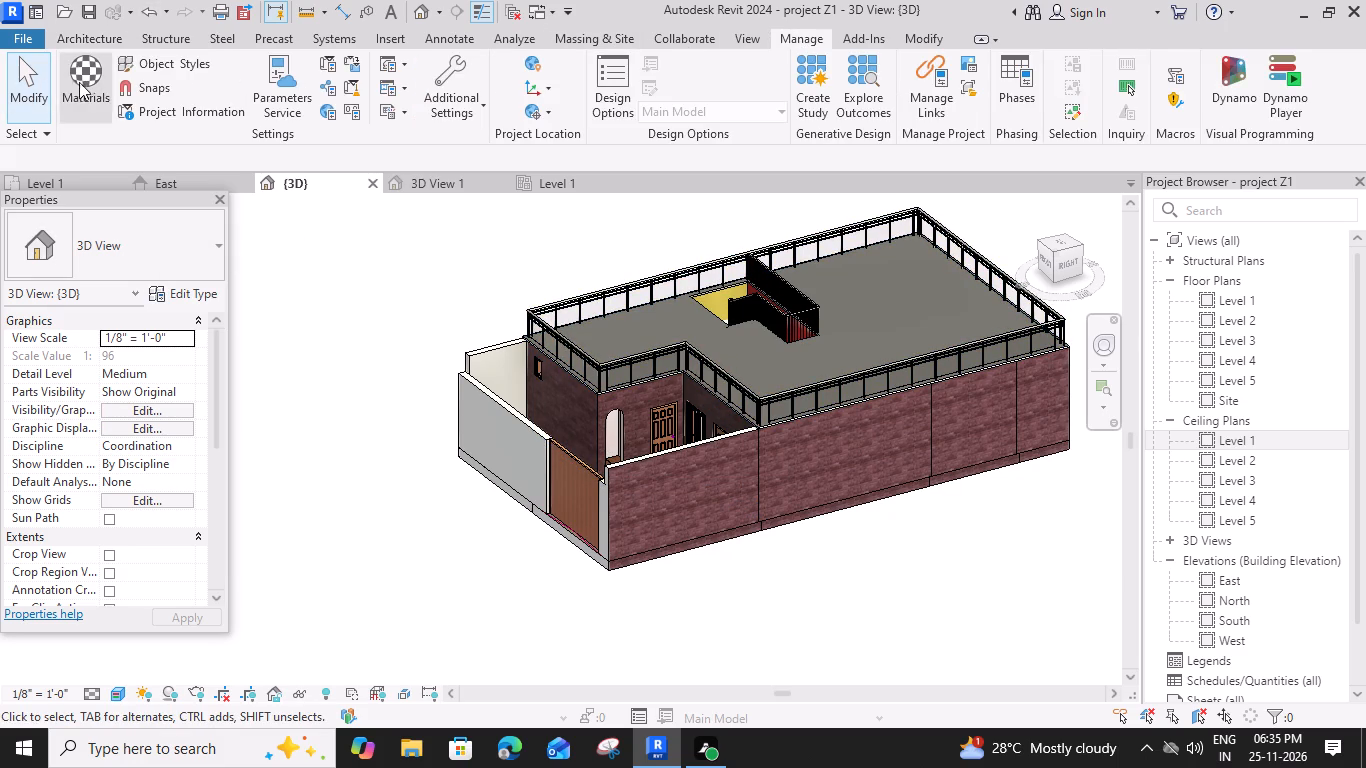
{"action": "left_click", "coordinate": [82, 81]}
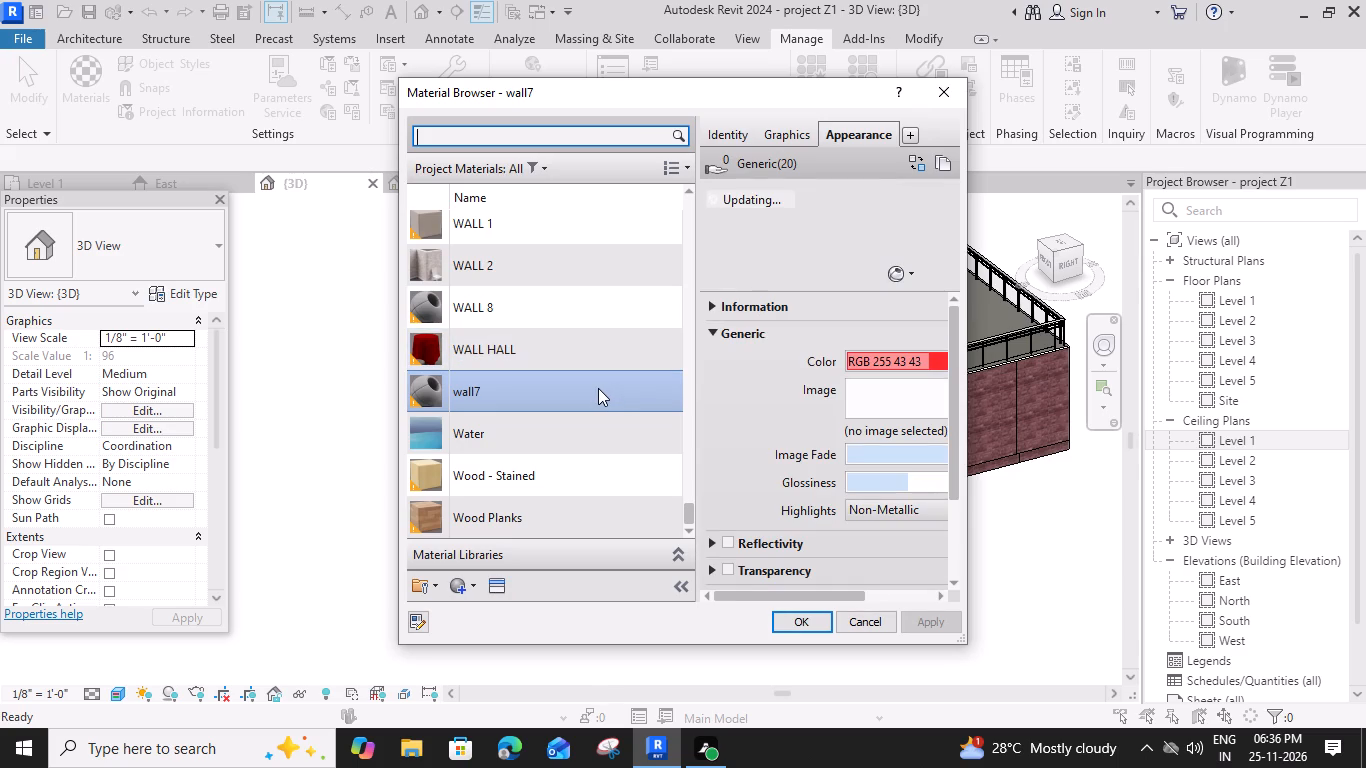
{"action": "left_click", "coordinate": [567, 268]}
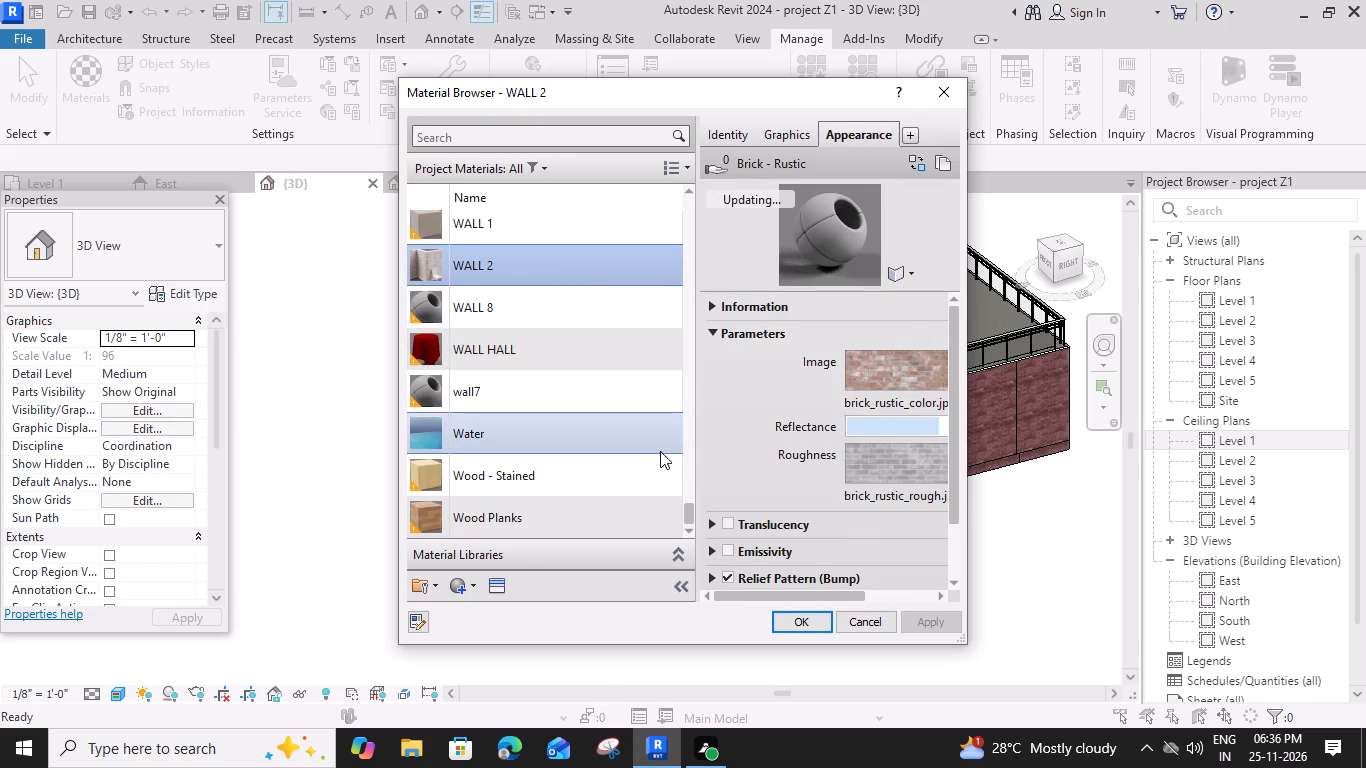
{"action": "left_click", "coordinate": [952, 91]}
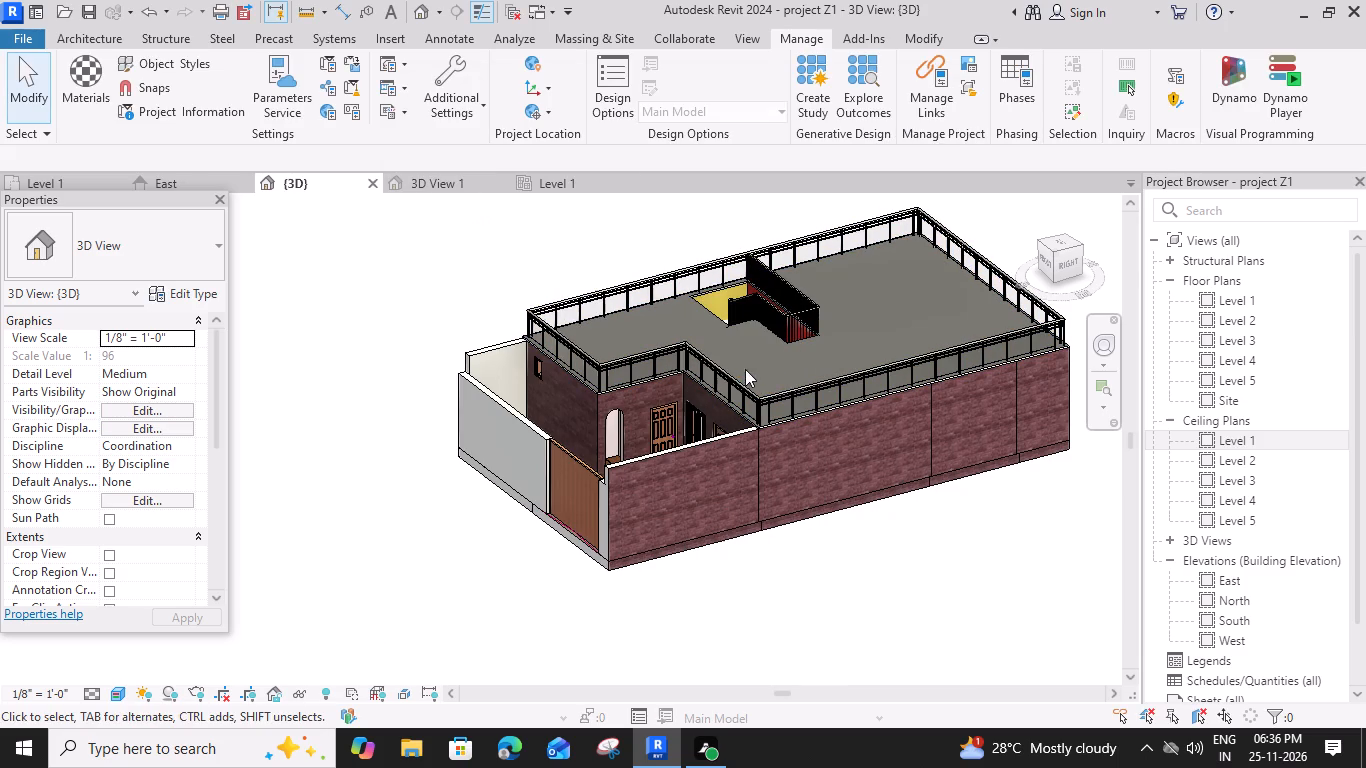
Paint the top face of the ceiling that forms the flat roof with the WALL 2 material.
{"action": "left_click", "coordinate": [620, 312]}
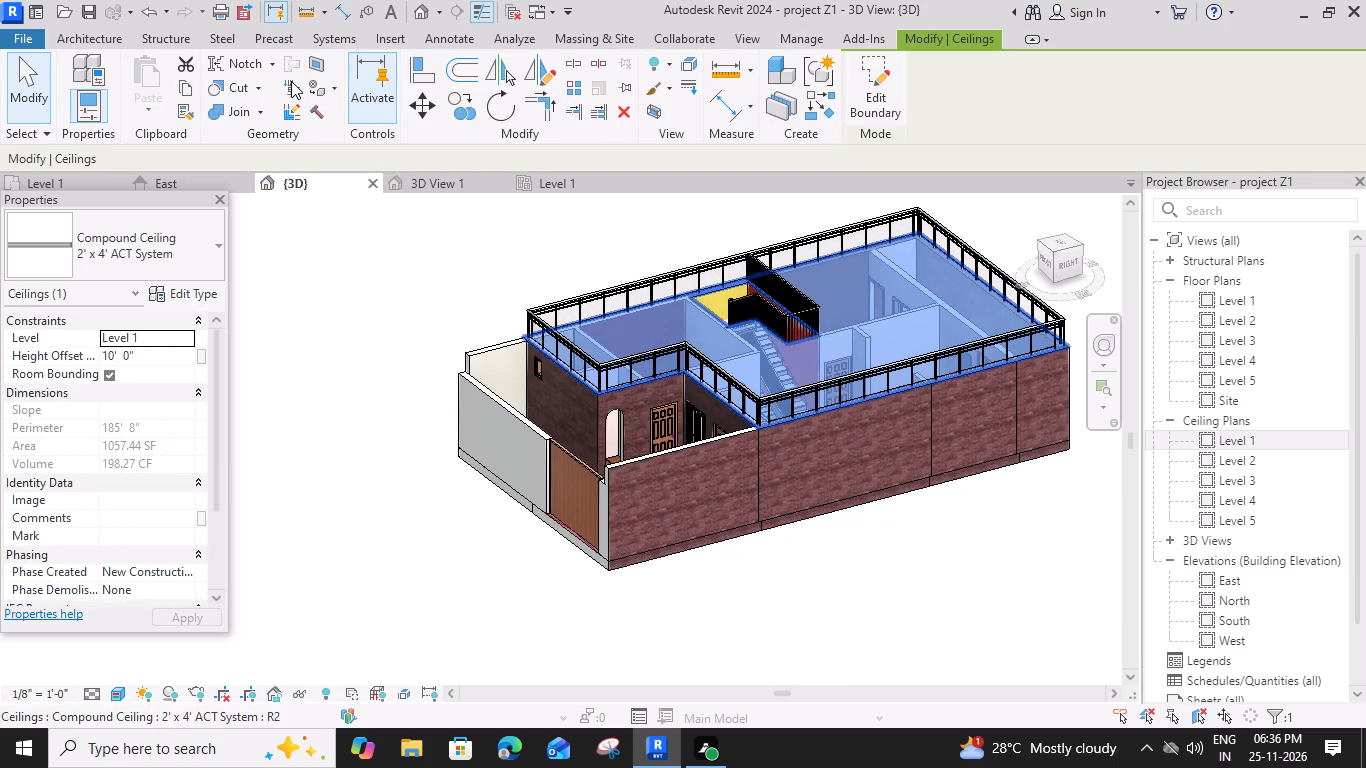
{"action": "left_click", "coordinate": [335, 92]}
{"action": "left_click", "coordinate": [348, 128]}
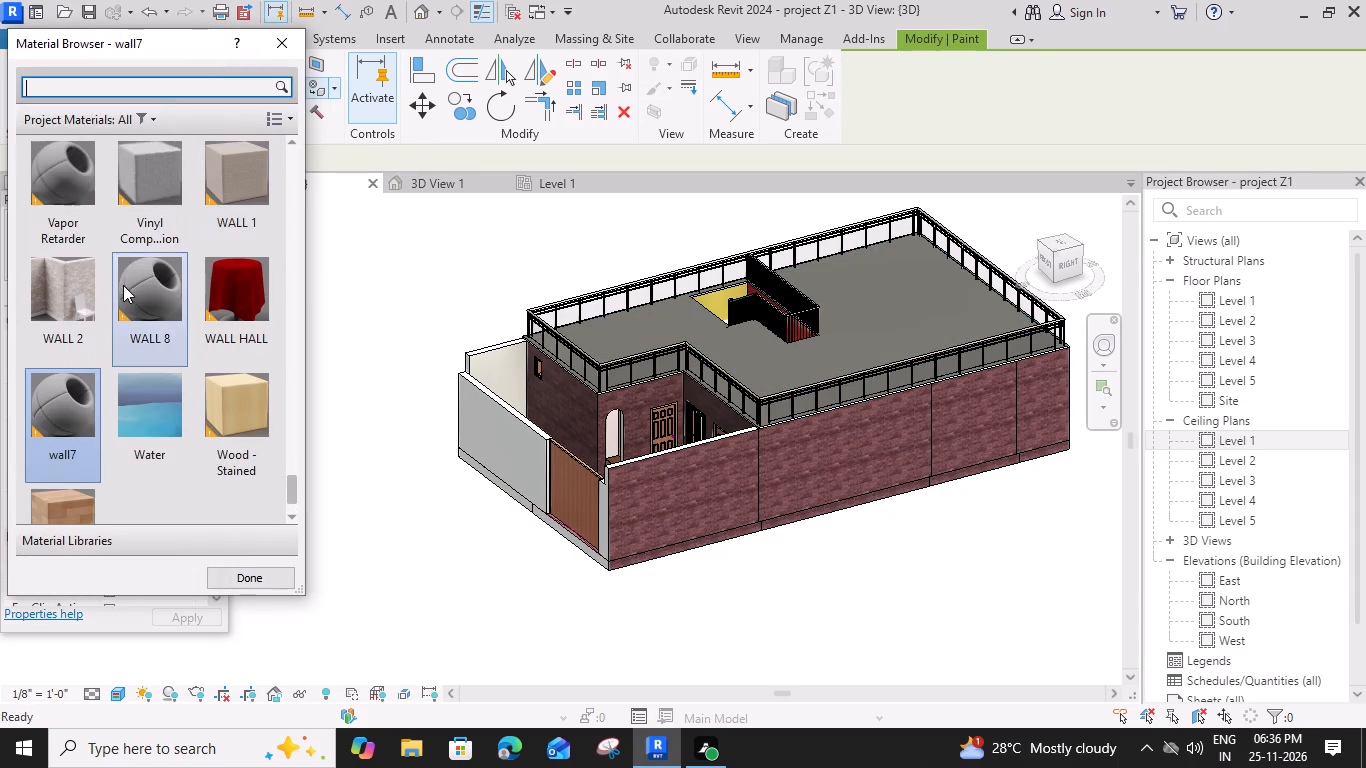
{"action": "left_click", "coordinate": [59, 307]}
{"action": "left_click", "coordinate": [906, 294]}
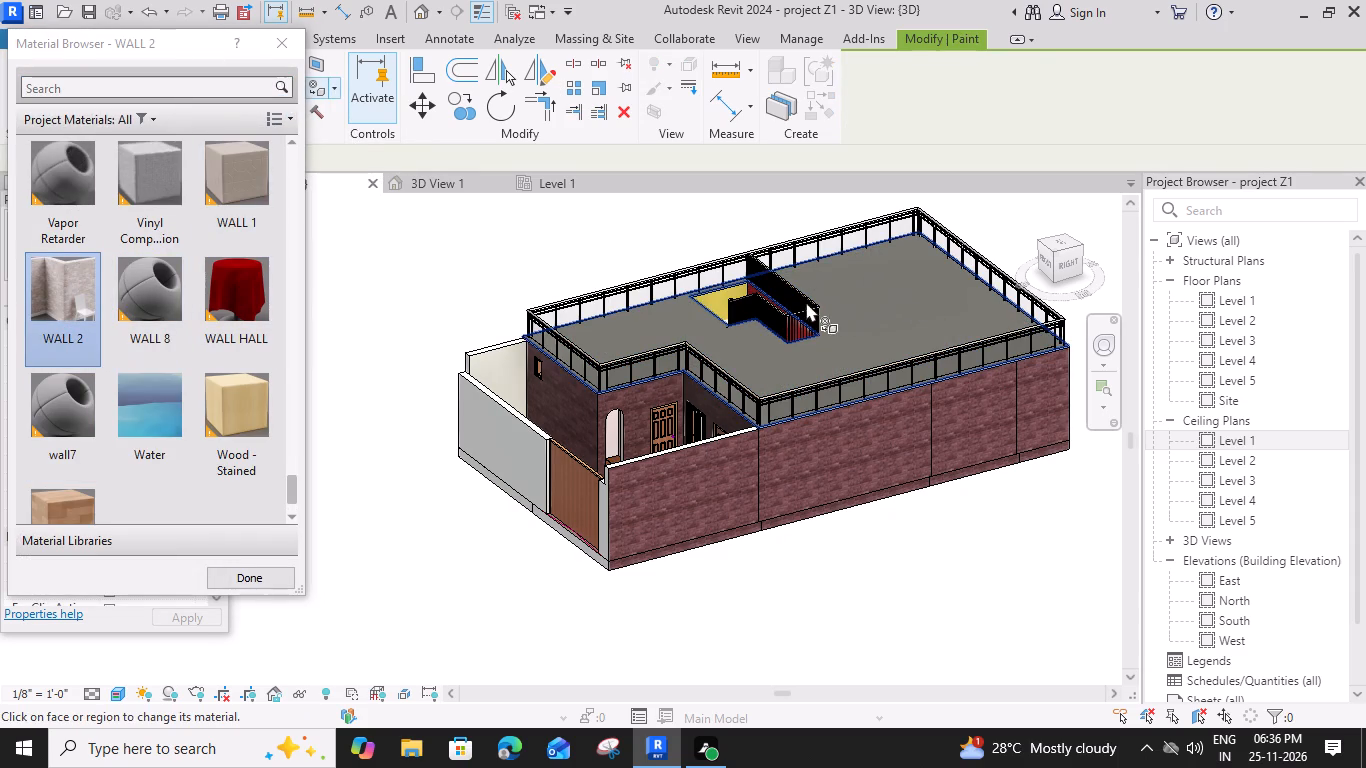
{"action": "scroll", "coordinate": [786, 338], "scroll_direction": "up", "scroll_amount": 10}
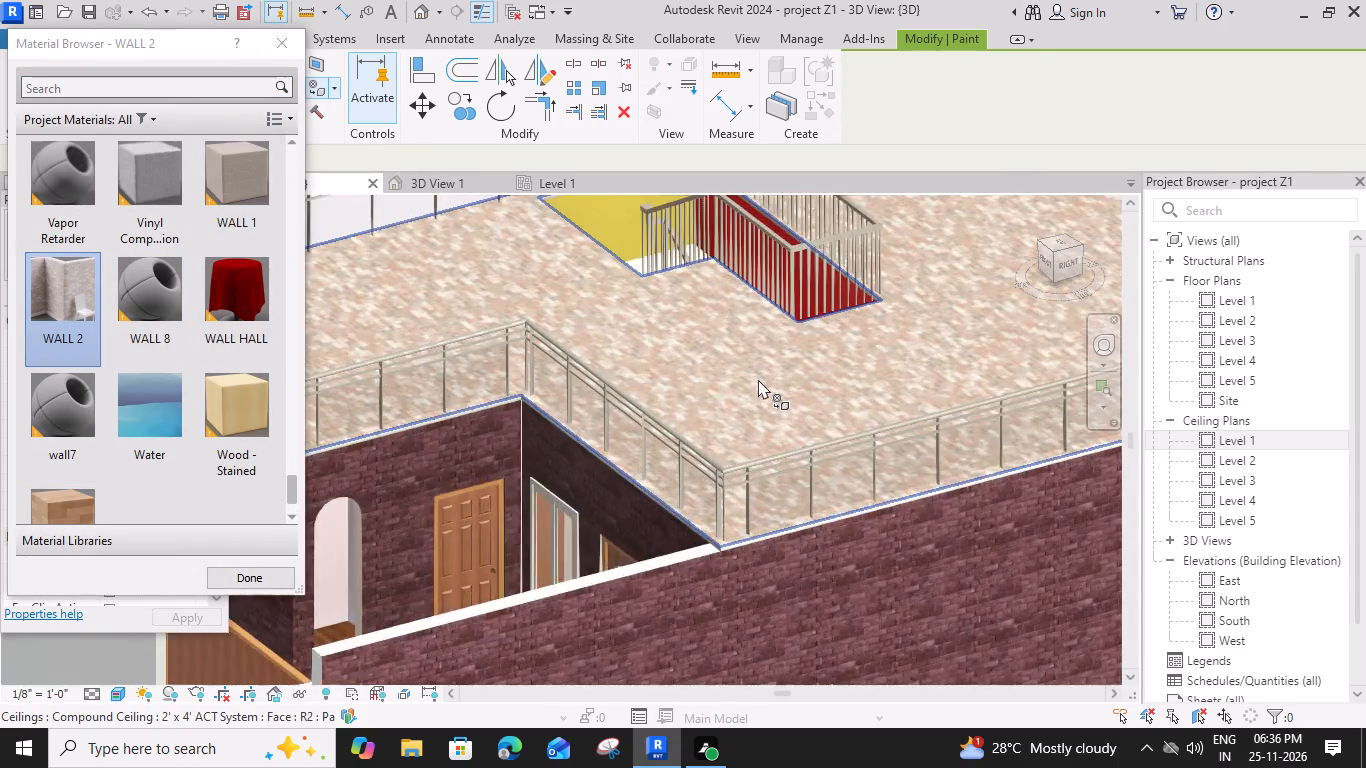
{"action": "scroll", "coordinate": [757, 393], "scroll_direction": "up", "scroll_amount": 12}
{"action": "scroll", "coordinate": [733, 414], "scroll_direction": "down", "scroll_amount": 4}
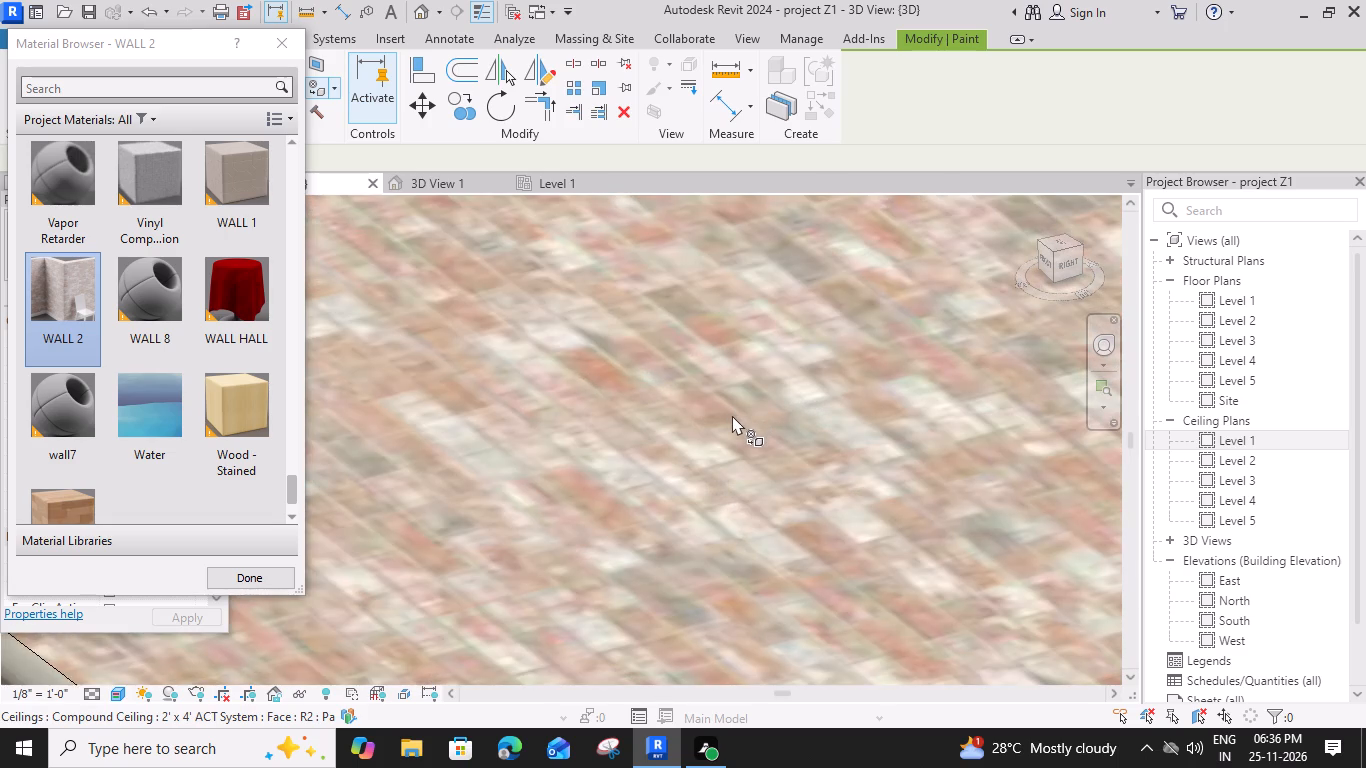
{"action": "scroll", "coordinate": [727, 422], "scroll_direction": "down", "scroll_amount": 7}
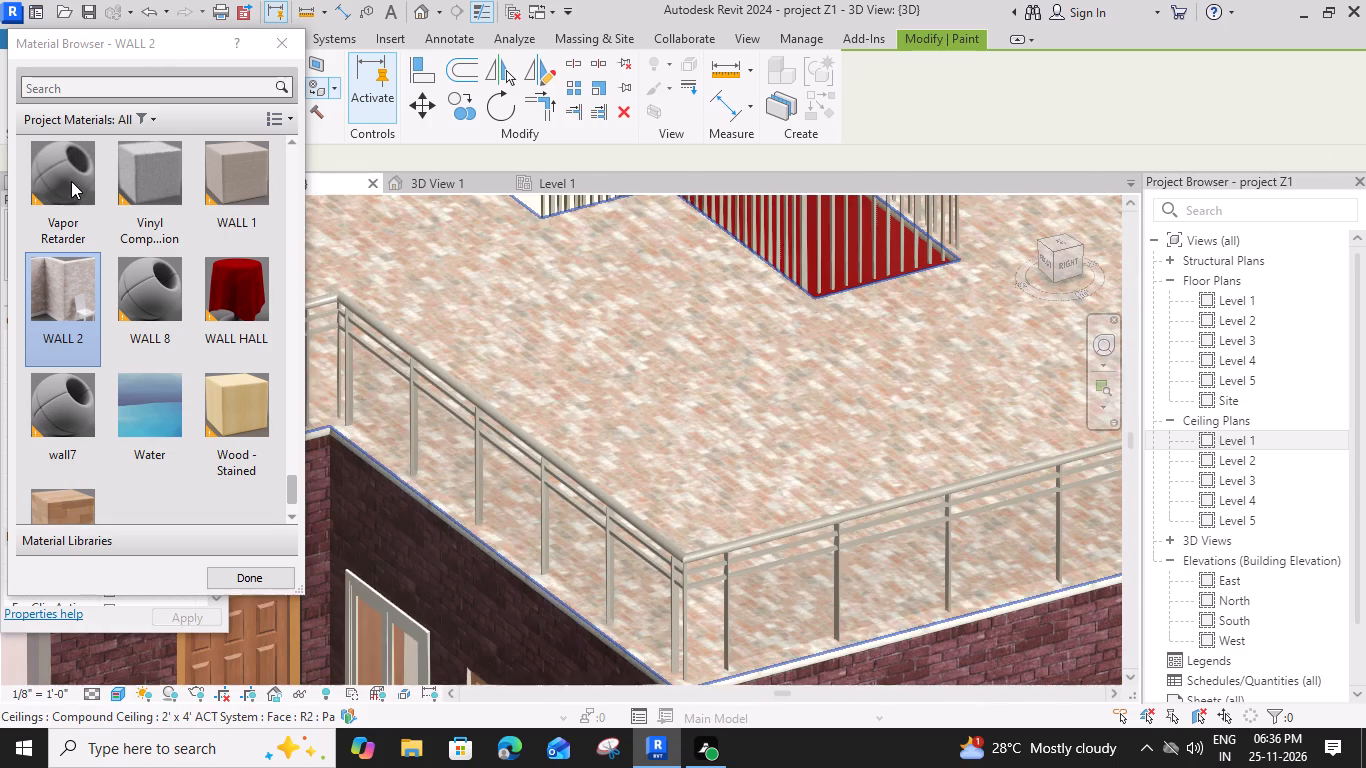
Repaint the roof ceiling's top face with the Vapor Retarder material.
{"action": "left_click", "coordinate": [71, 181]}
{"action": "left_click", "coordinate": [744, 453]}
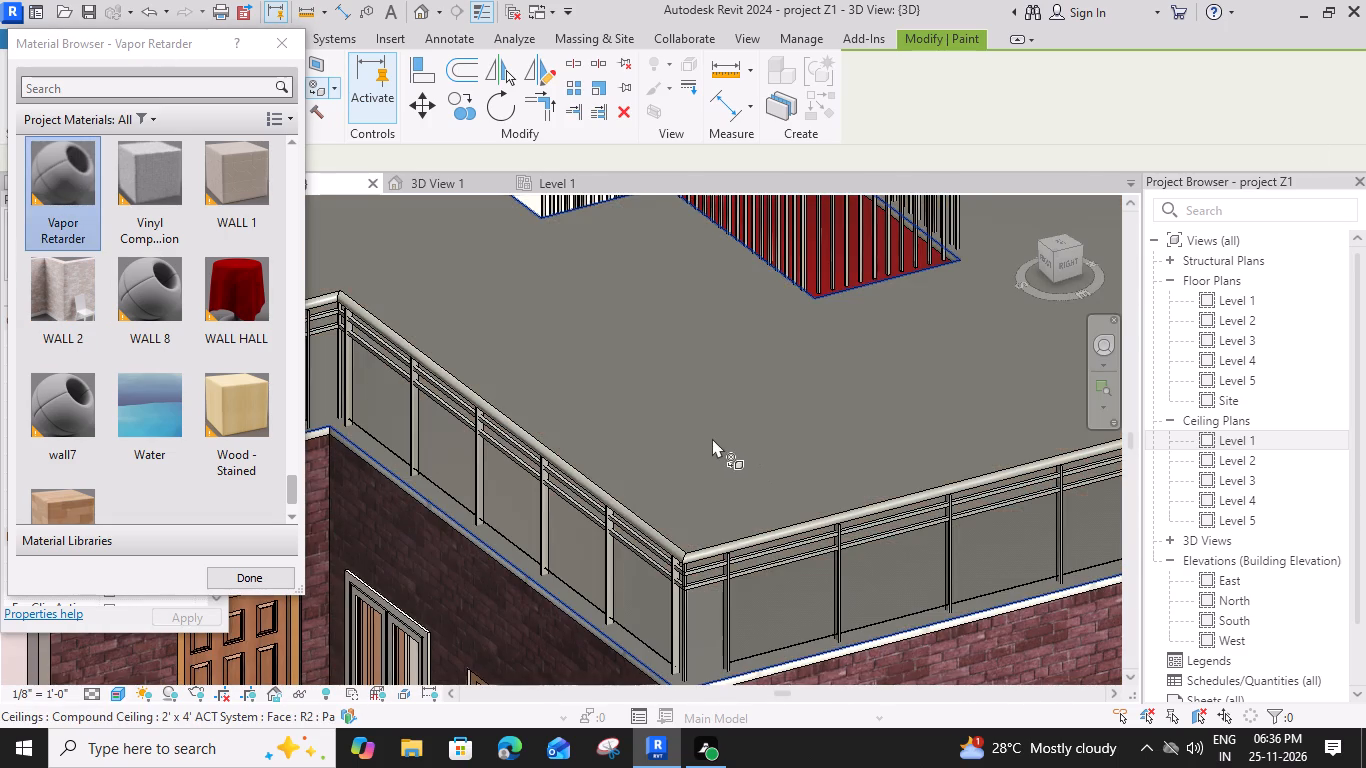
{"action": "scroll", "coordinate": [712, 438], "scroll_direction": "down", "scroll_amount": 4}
Paint the roof ceiling's top face with the Vinyl Composition Tile material.
{"action": "scroll", "coordinate": [117, 256], "scroll_direction": "up", "scroll_amount": 2}
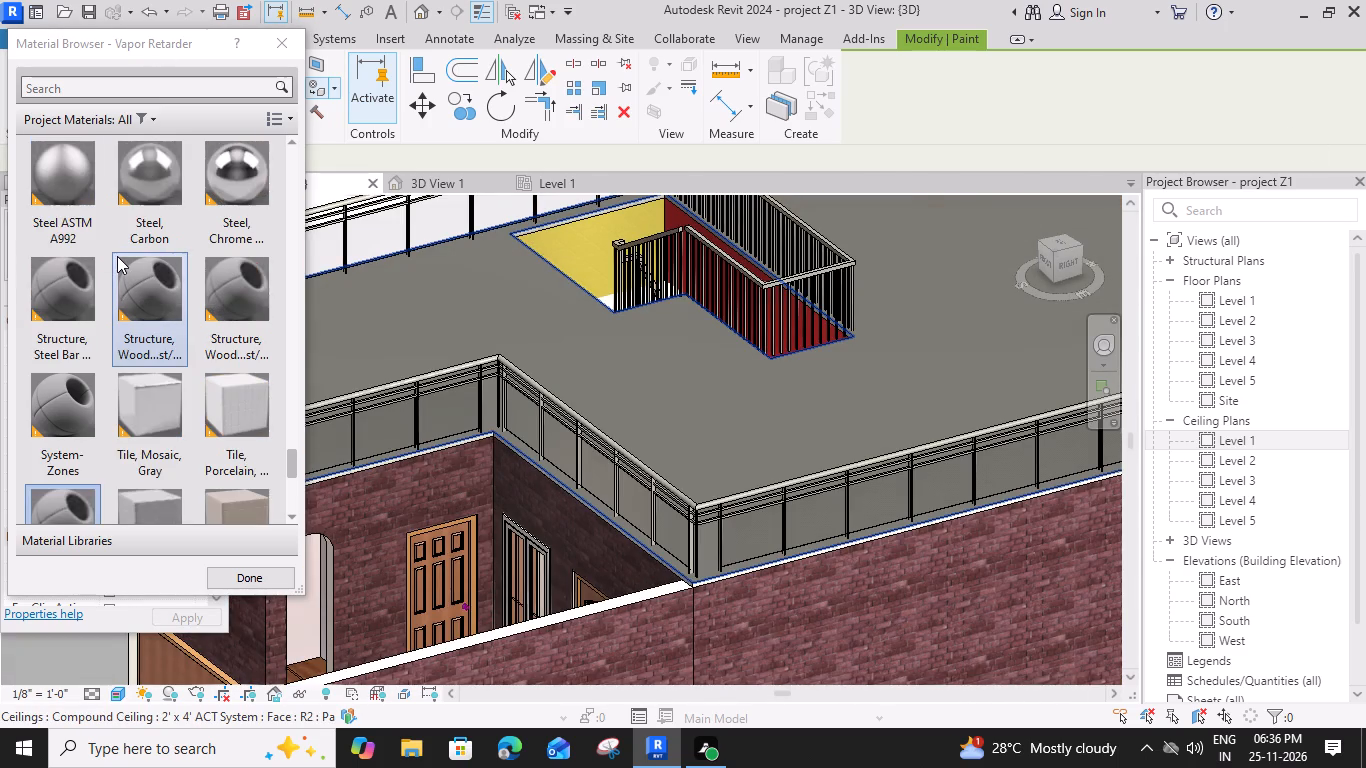
{"action": "scroll", "coordinate": [150, 485], "scroll_direction": "down", "scroll_amount": 4}
{"action": "scroll", "coordinate": [134, 385], "scroll_direction": "up", "scroll_amount": 1}
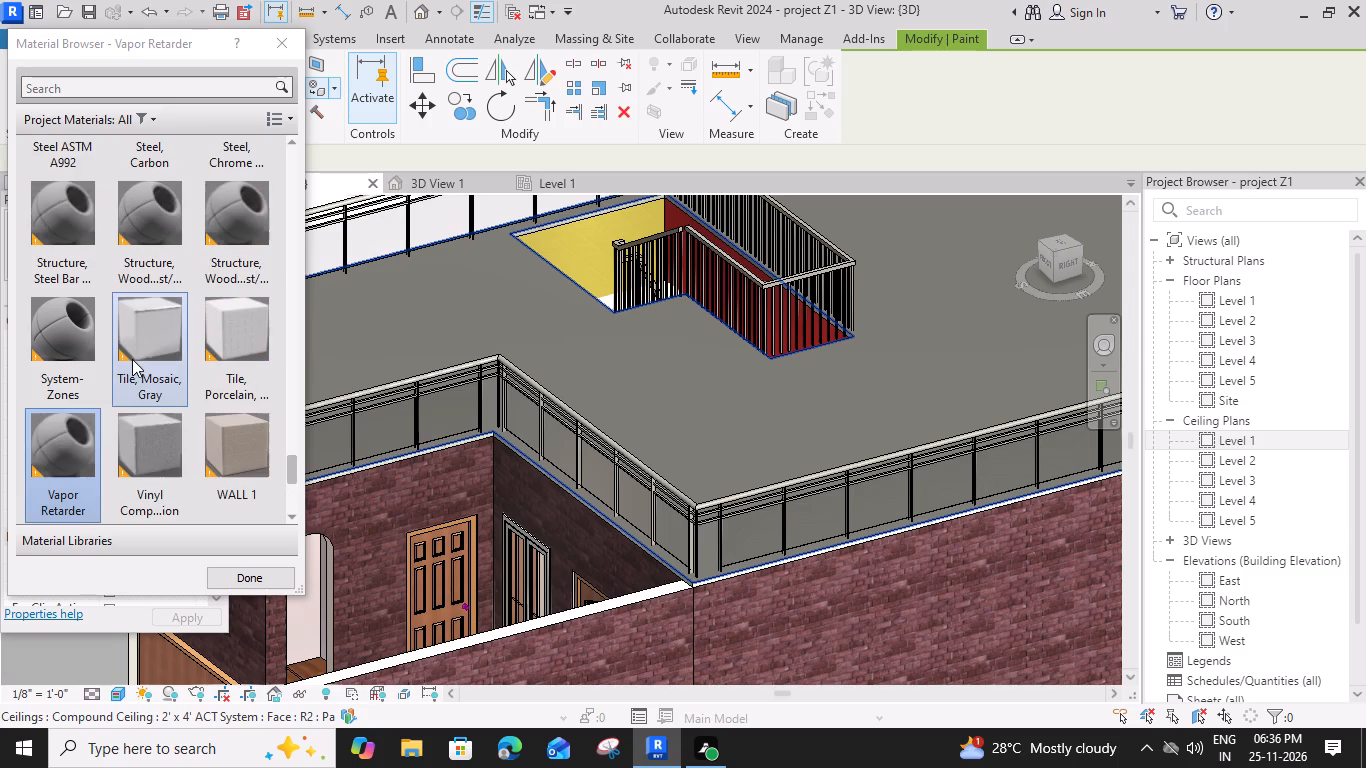
{"action": "left_click", "coordinate": [160, 435]}
{"action": "left_click", "coordinate": [614, 389]}
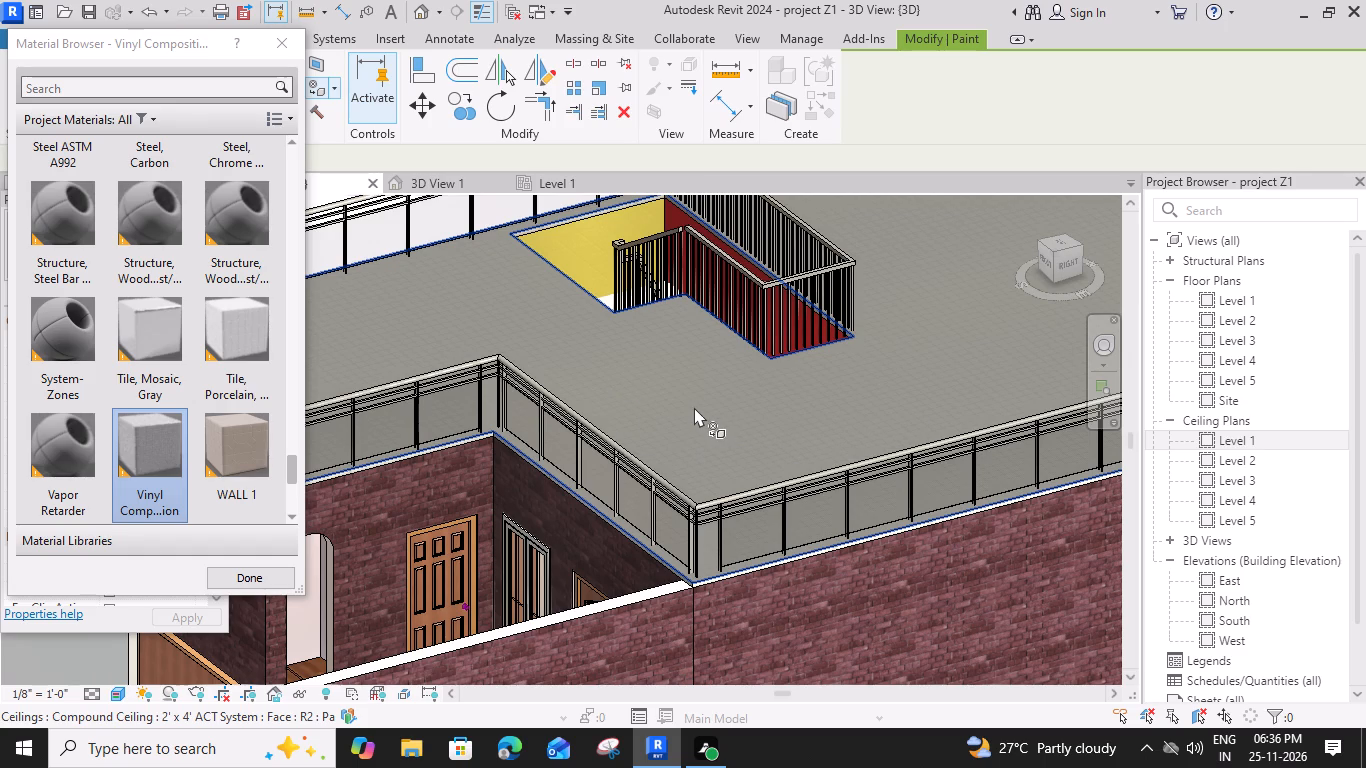
Examine the painted tile pattern on the roof surface up close and finish painting.
{"action": "scroll", "coordinate": [693, 407], "scroll_direction": "up", "scroll_amount": 13}
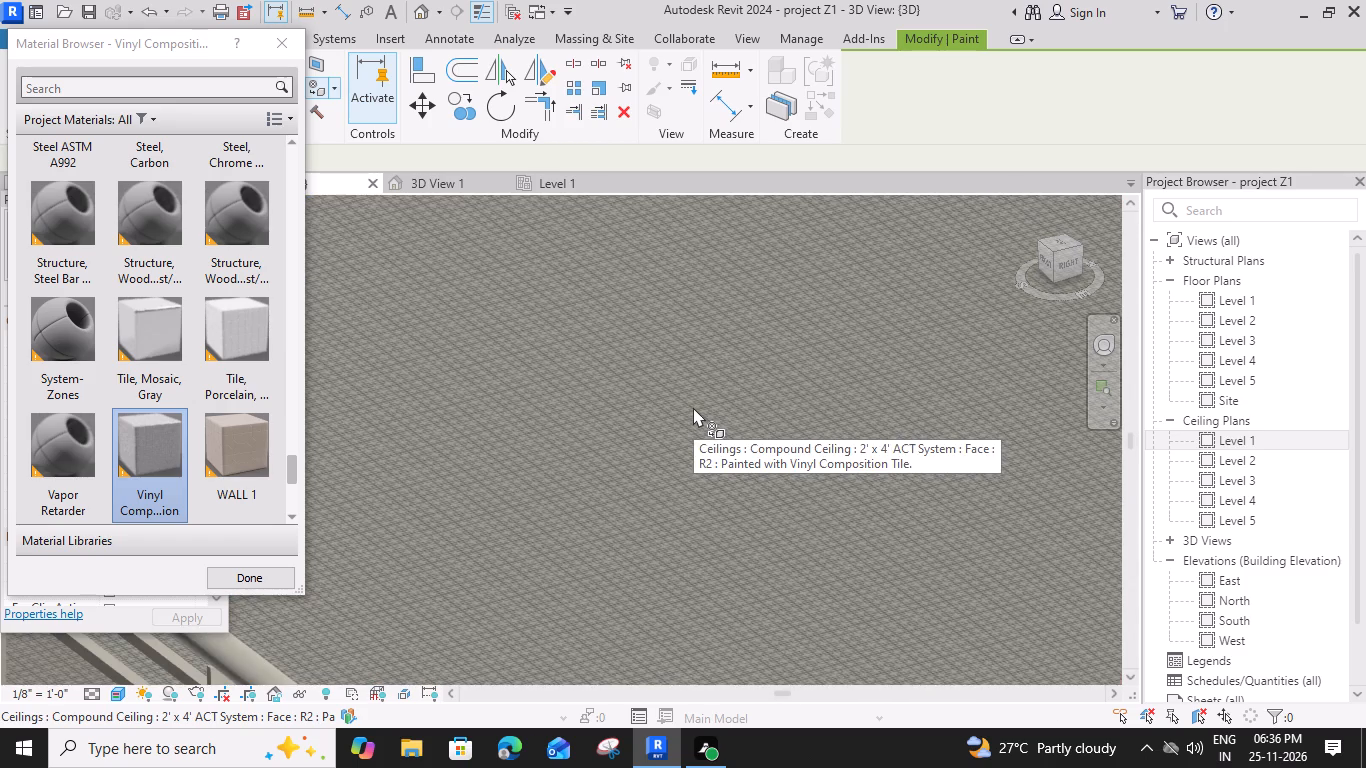
{"action": "scroll", "coordinate": [693, 407], "scroll_direction": "up", "scroll_amount": 13}
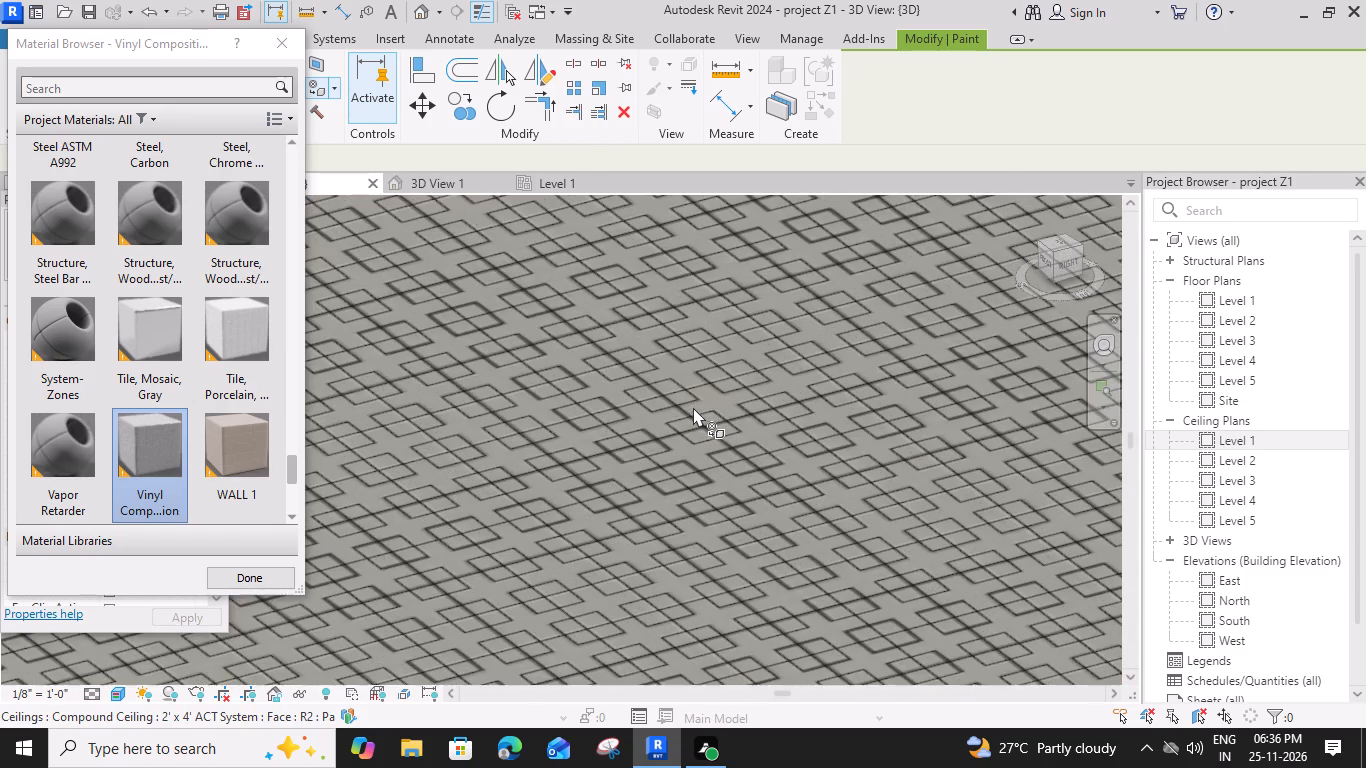
{"action": "scroll", "coordinate": [690, 411], "scroll_direction": "down", "scroll_amount": 10}
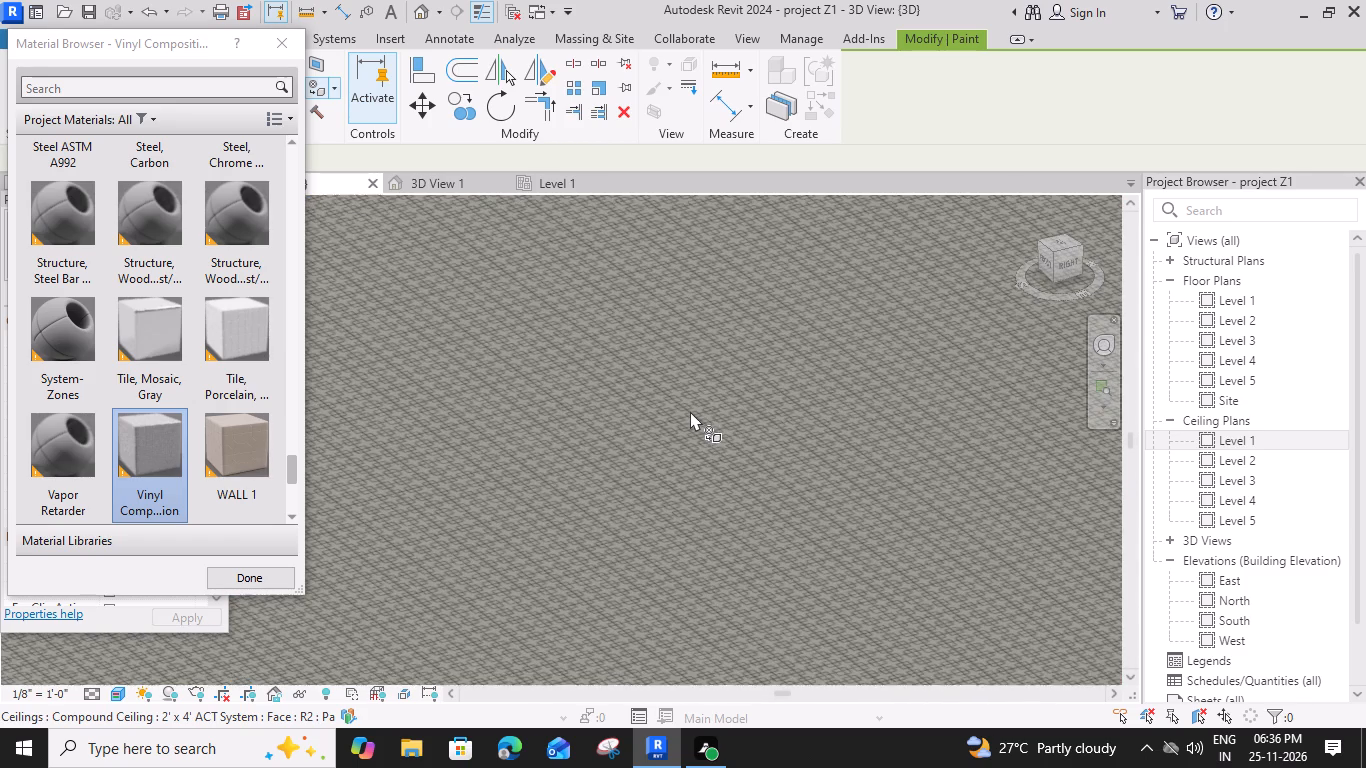
{"action": "scroll", "coordinate": [690, 411], "scroll_direction": "down", "scroll_amount": 11}
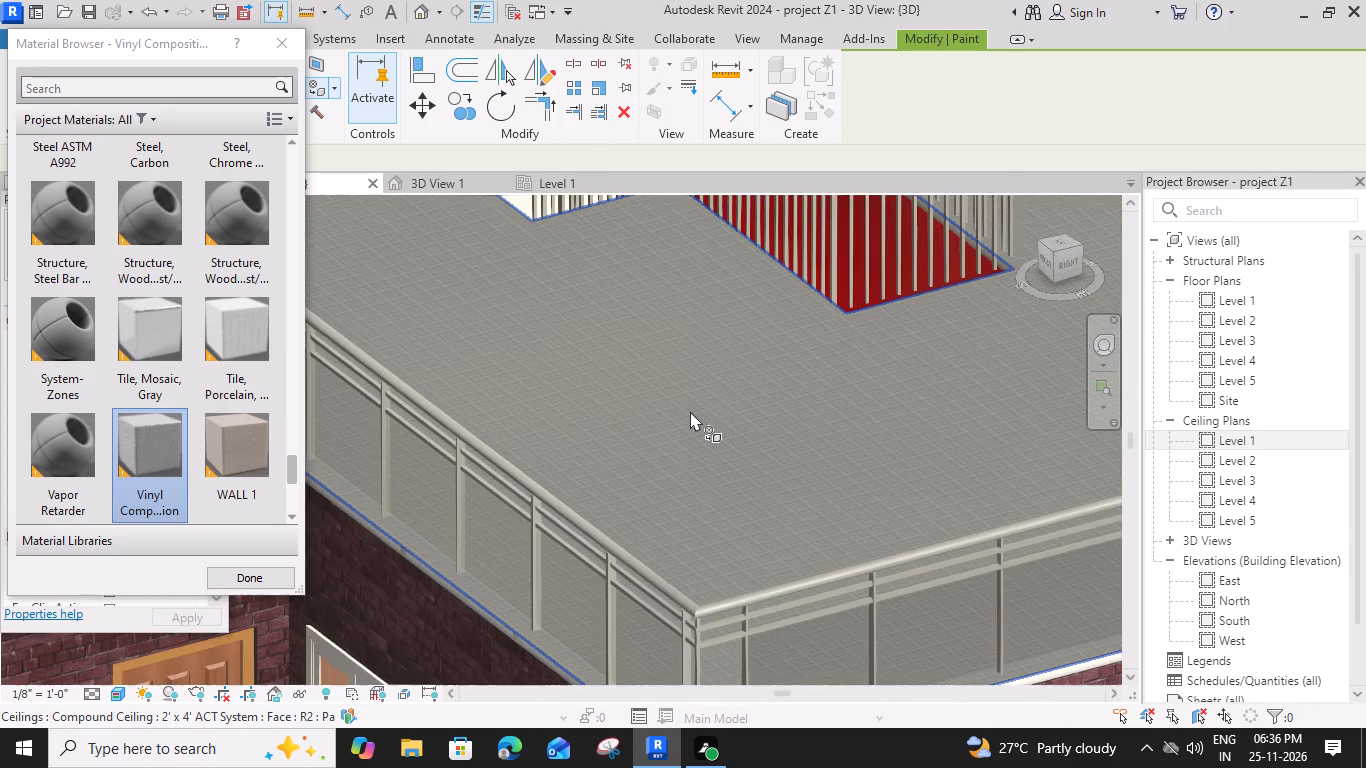
{"action": "scroll", "coordinate": [690, 411], "scroll_direction": "down", "scroll_amount": 6}
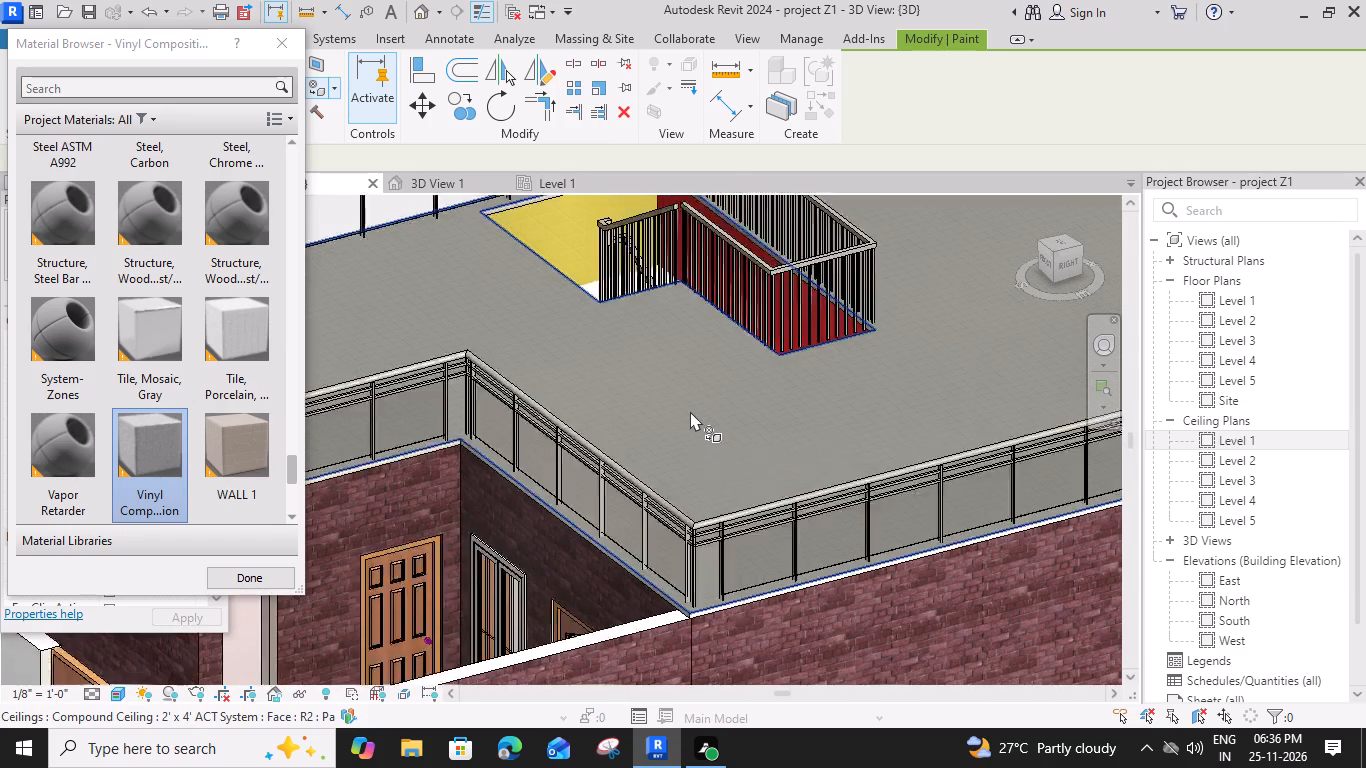
{"action": "scroll", "coordinate": [690, 411], "scroll_direction": "down", "scroll_amount": 1}
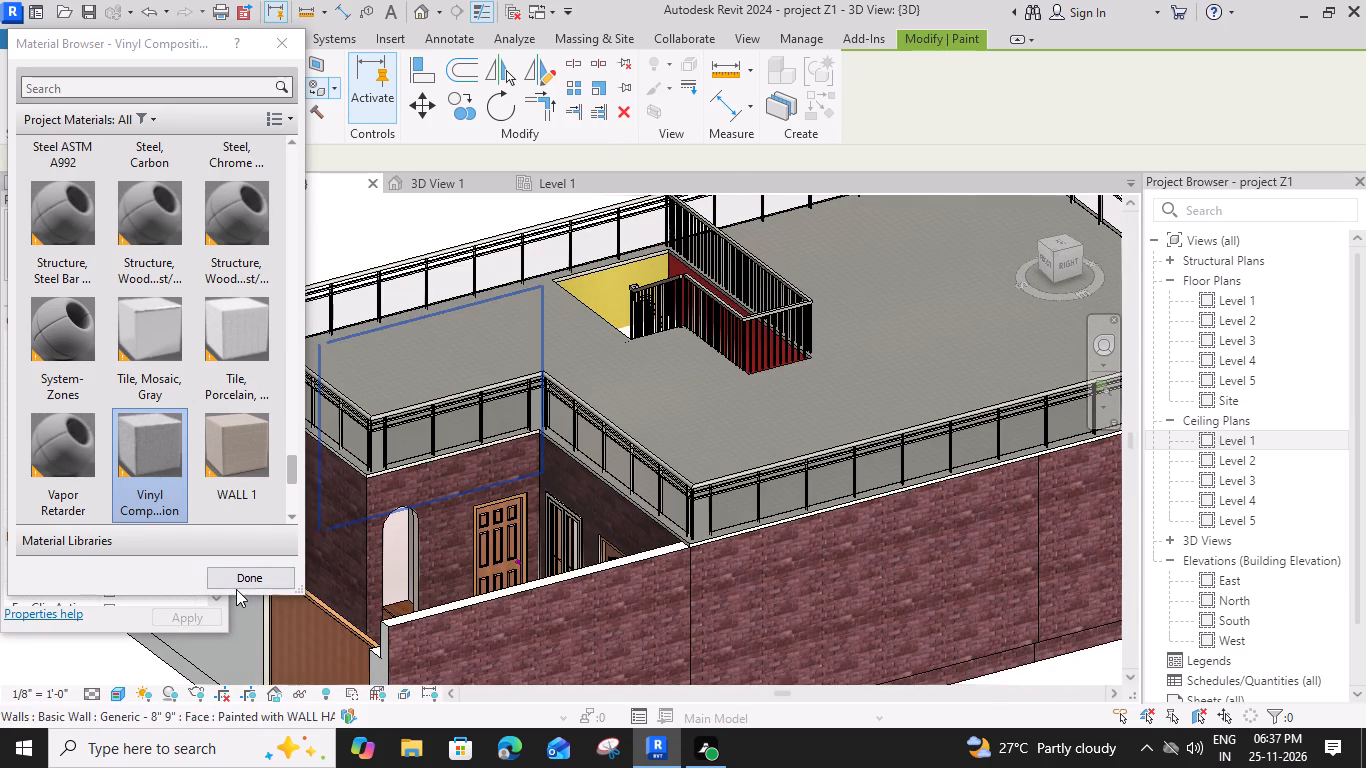
{"action": "left_click", "coordinate": [241, 575]}
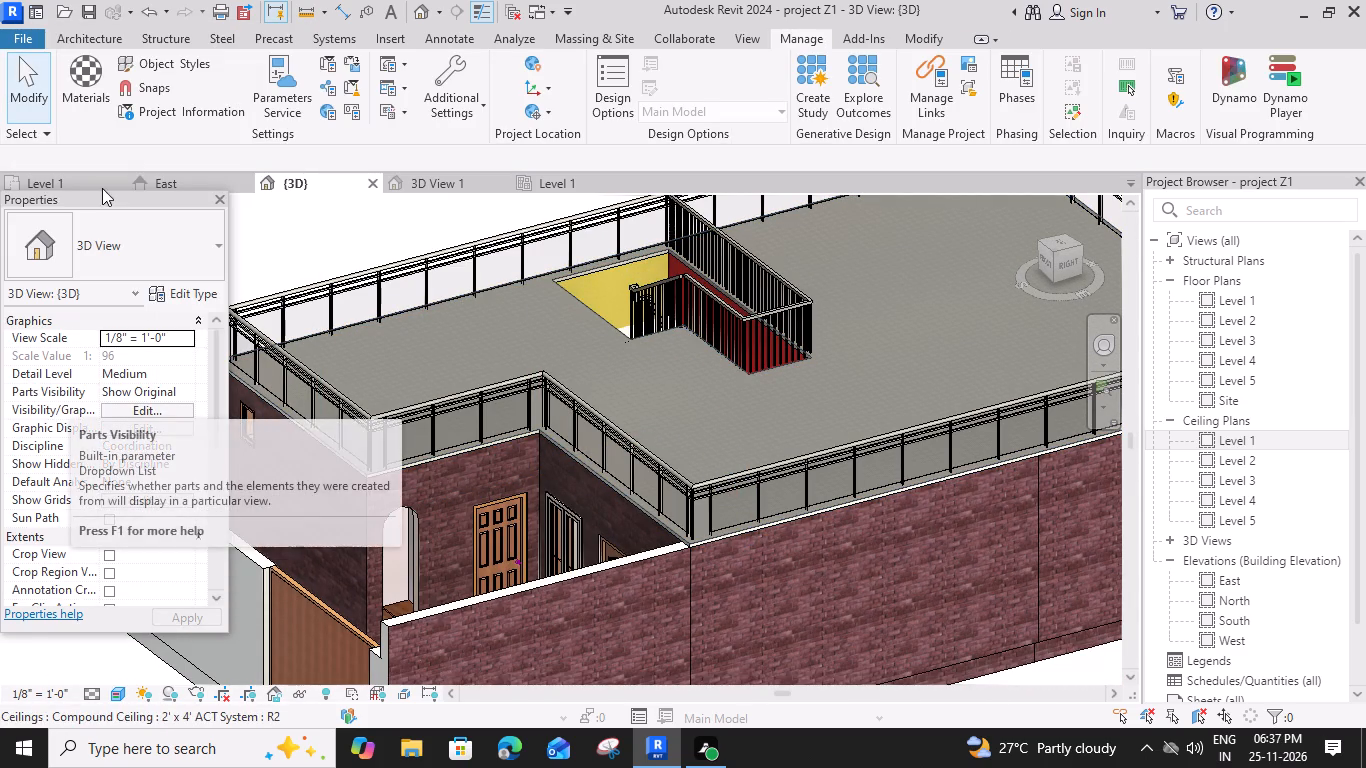
Create a new project material and name it "celling print".
{"action": "scroll", "coordinate": [677, 514], "scroll_direction": "up", "scroll_amount": 4}
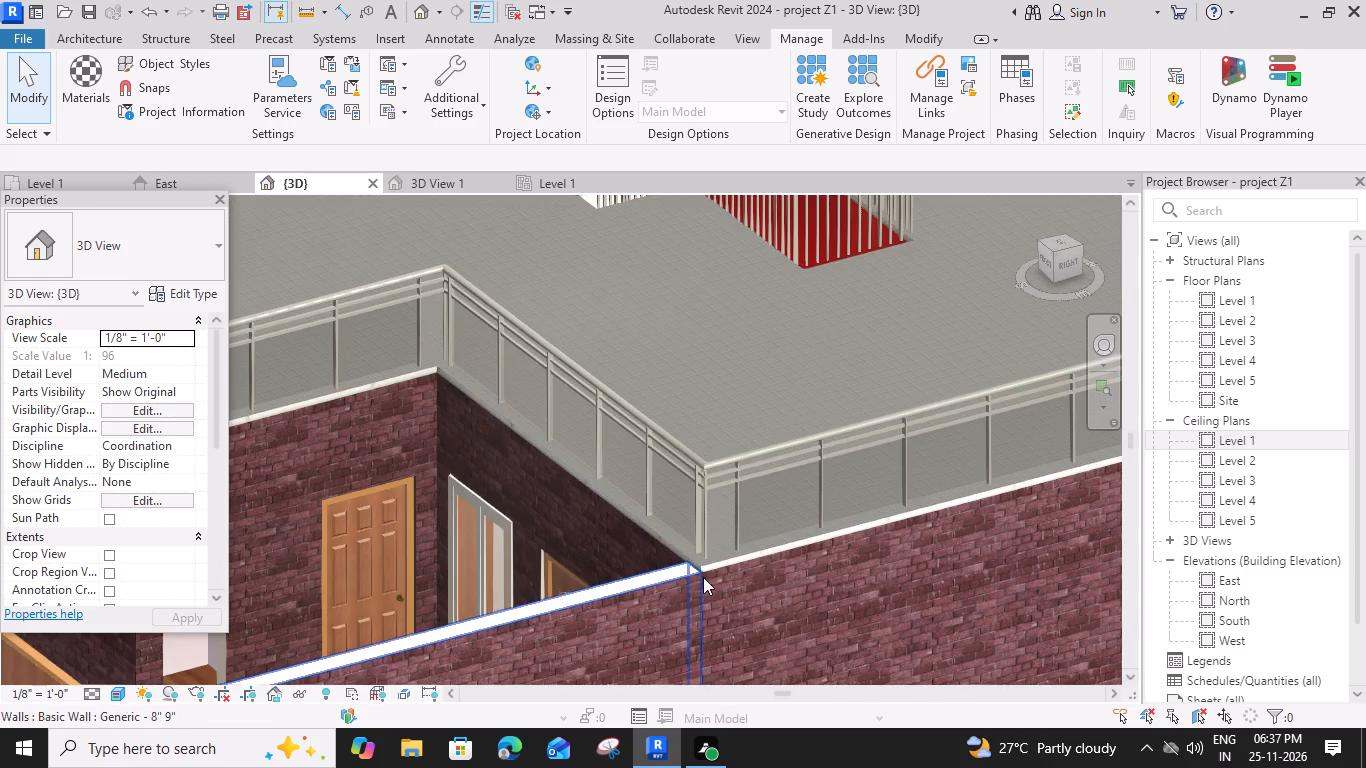
{"action": "scroll", "coordinate": [703, 572], "scroll_direction": "up", "scroll_amount": 3}
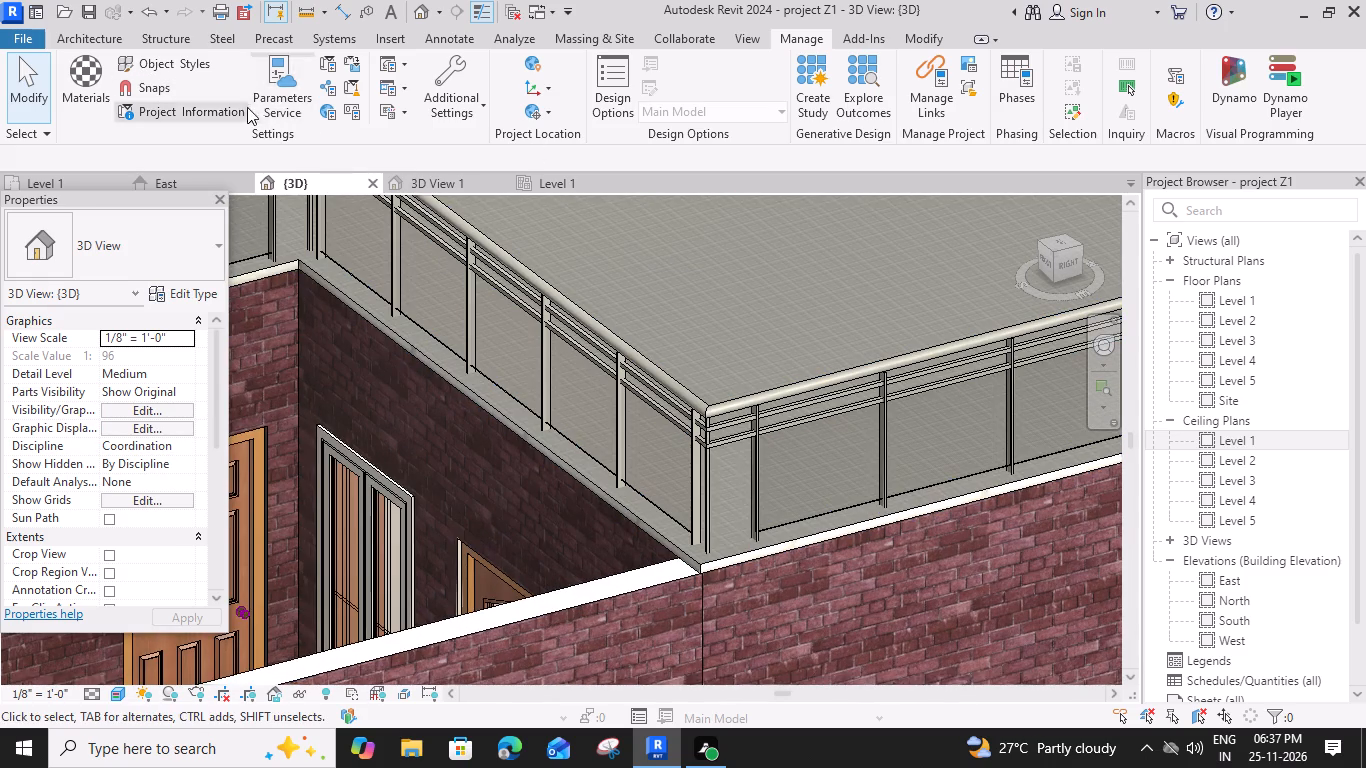
{"action": "left_click", "coordinate": [99, 75]}
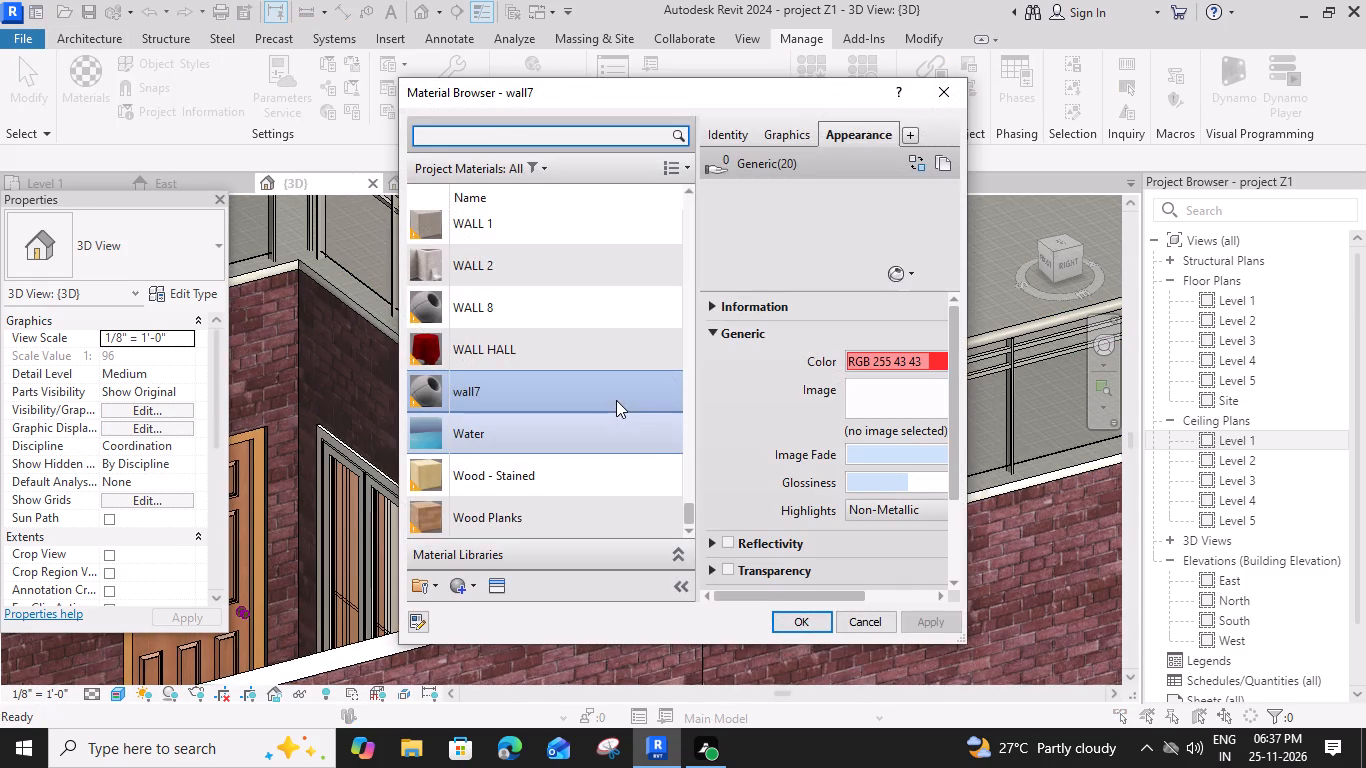
{"action": "left_click", "coordinate": [477, 584]}
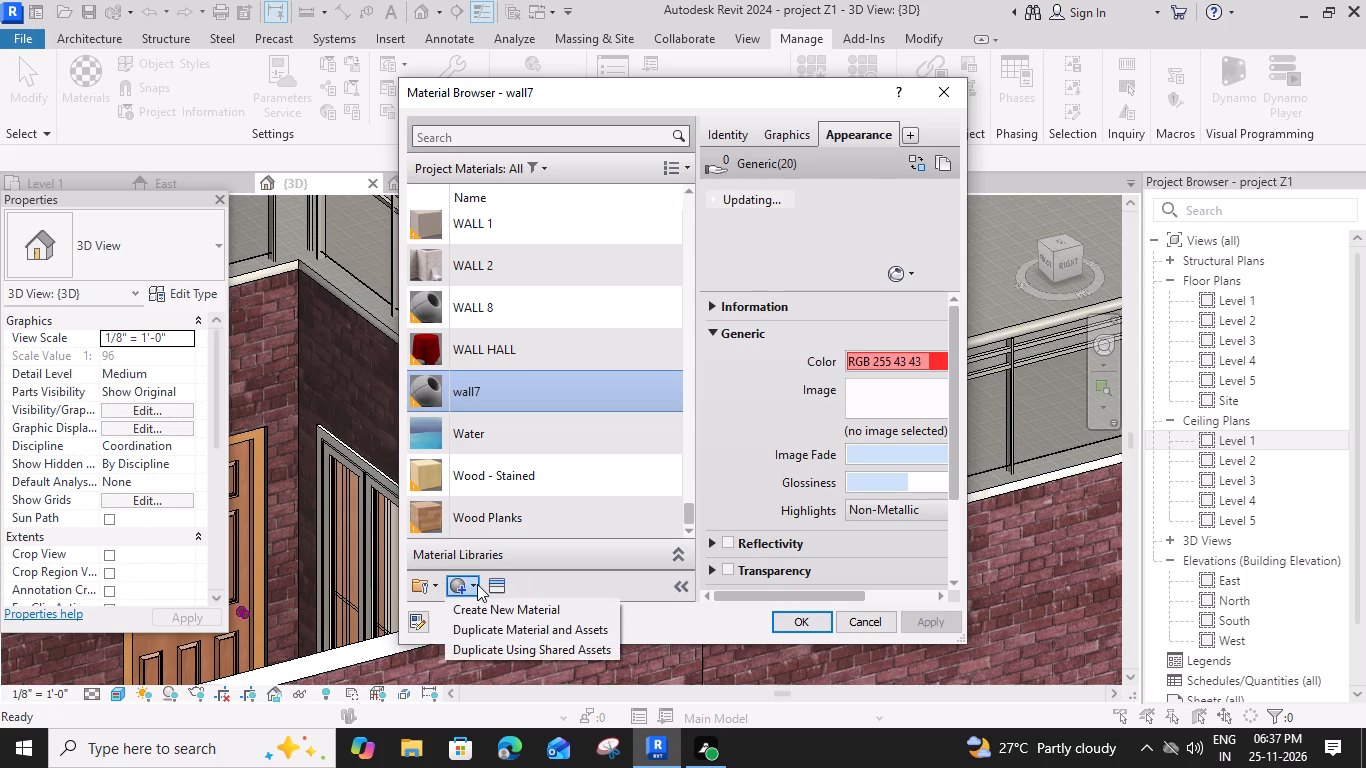
{"action": "left_click", "coordinate": [513, 607]}
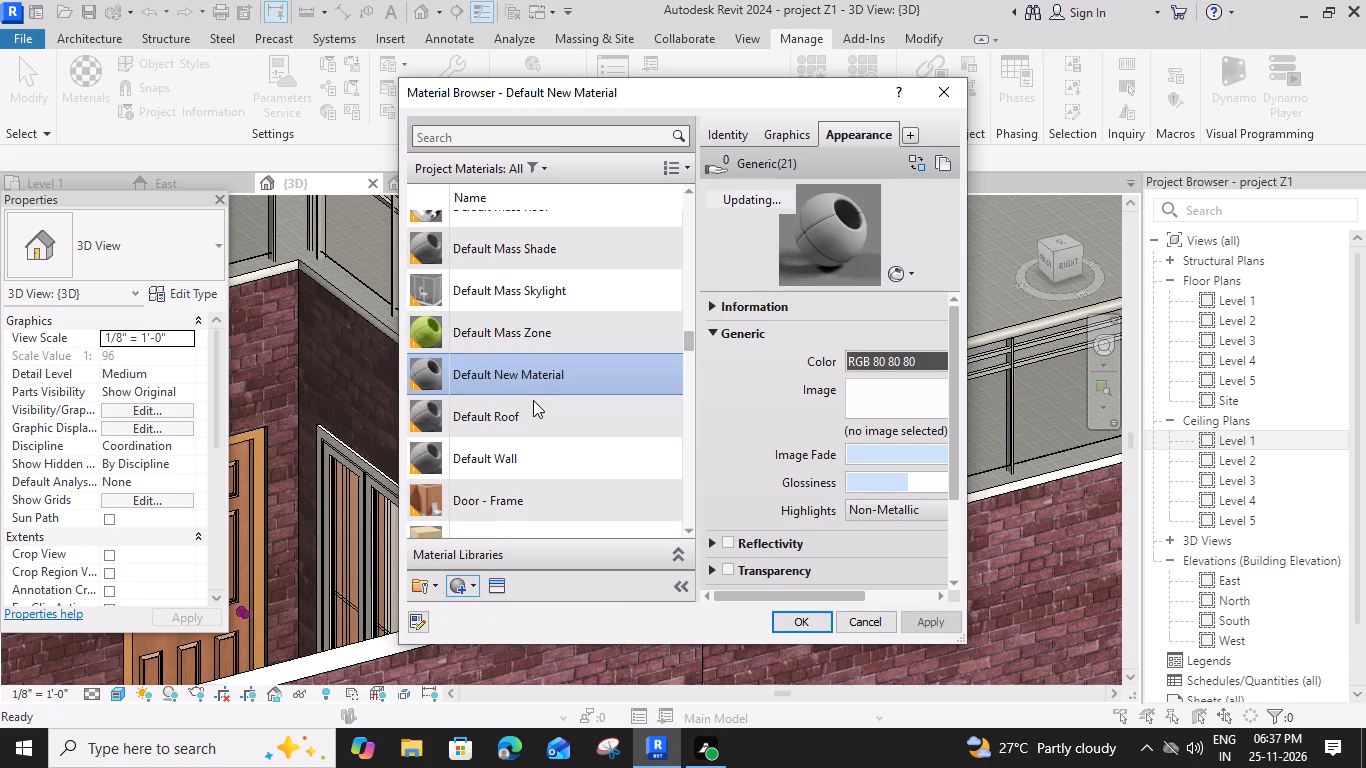
{"action": "right_click", "coordinate": [536, 378]}
{"action": "left_click", "coordinate": [596, 457]}
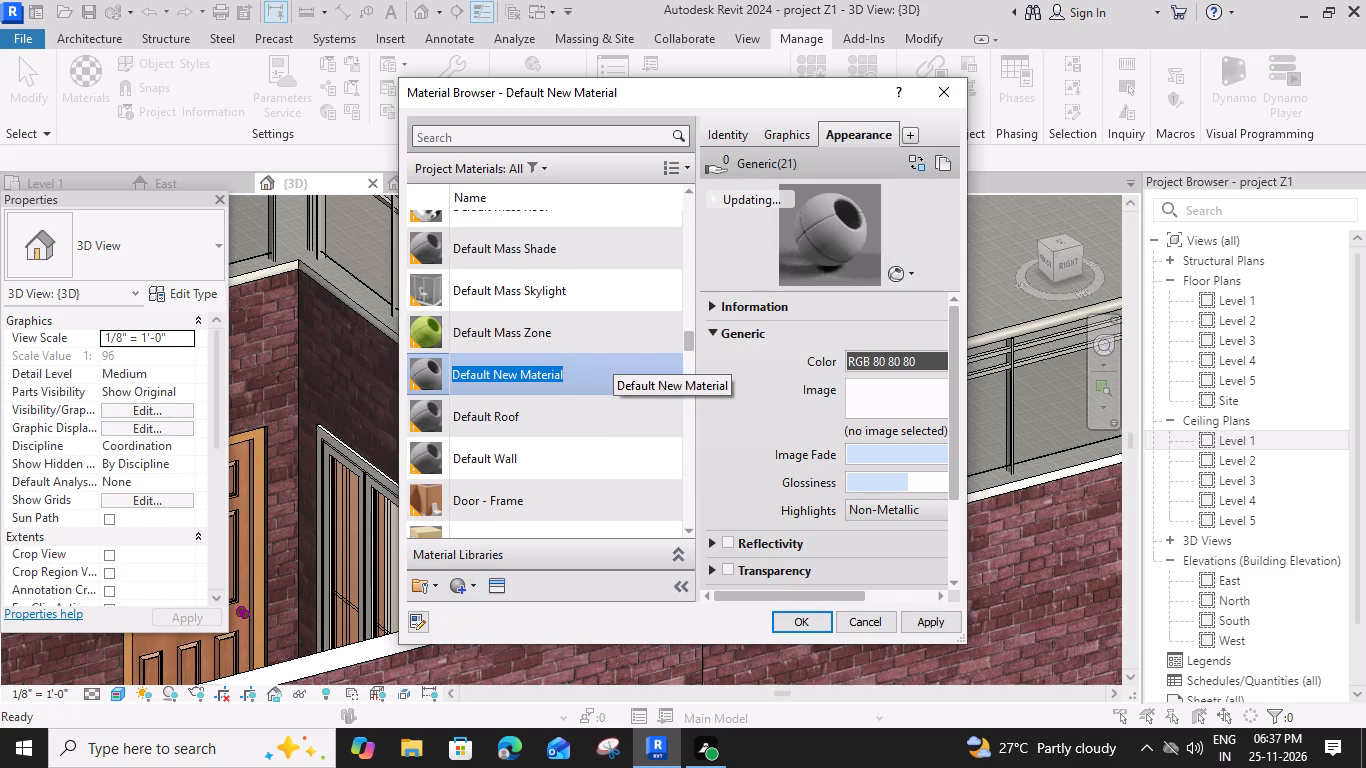
{"action": "type", "text": "celling"}
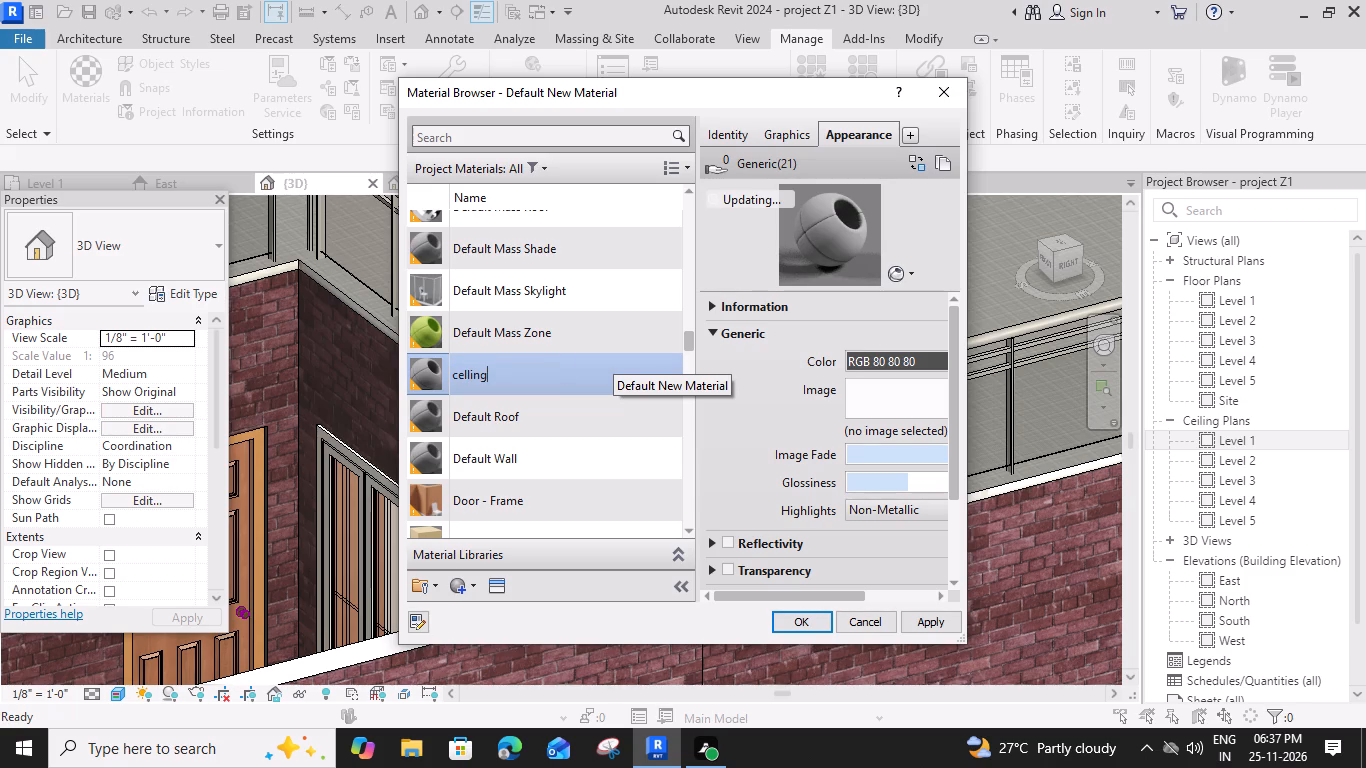
{"action": "key", "text": "space"}
{"action": "type", "text": "print"}
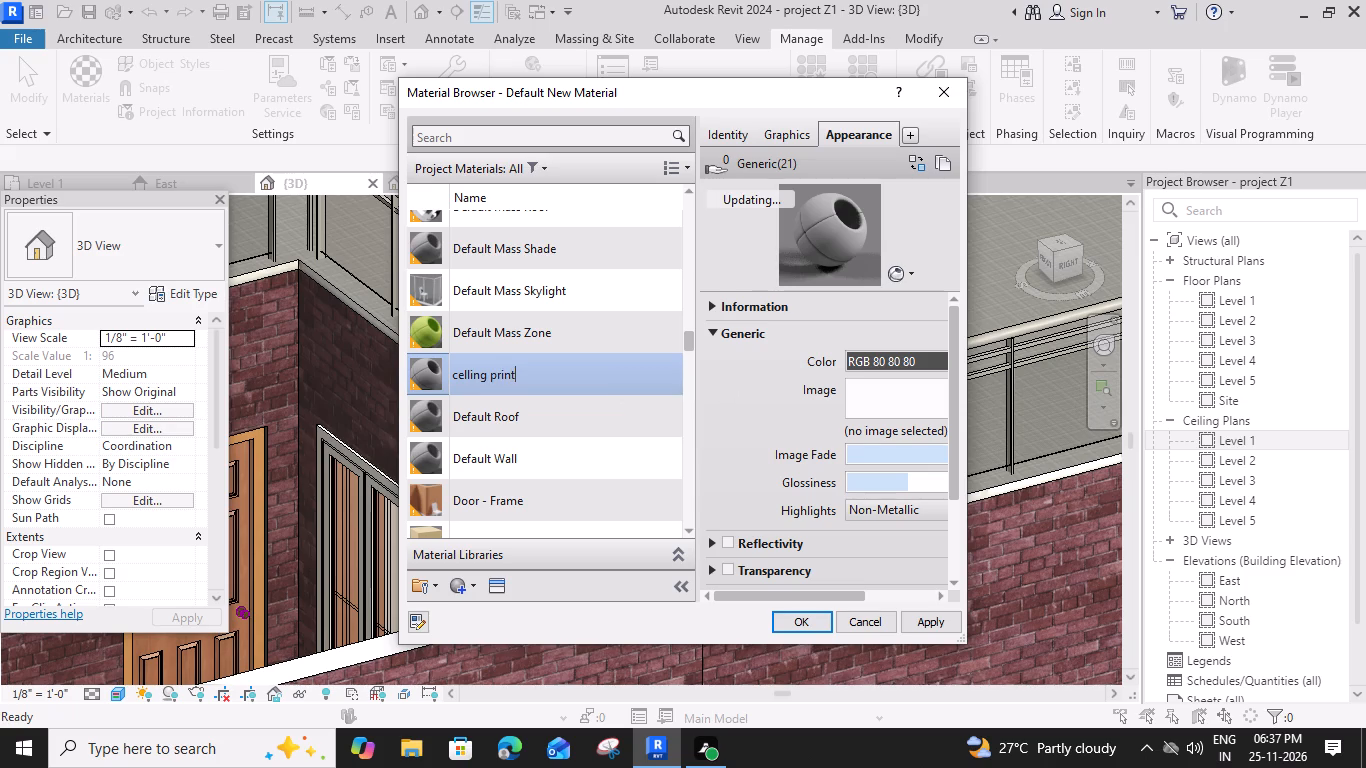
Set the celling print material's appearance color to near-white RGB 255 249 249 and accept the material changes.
{"action": "left_click", "coordinate": [908, 369]}
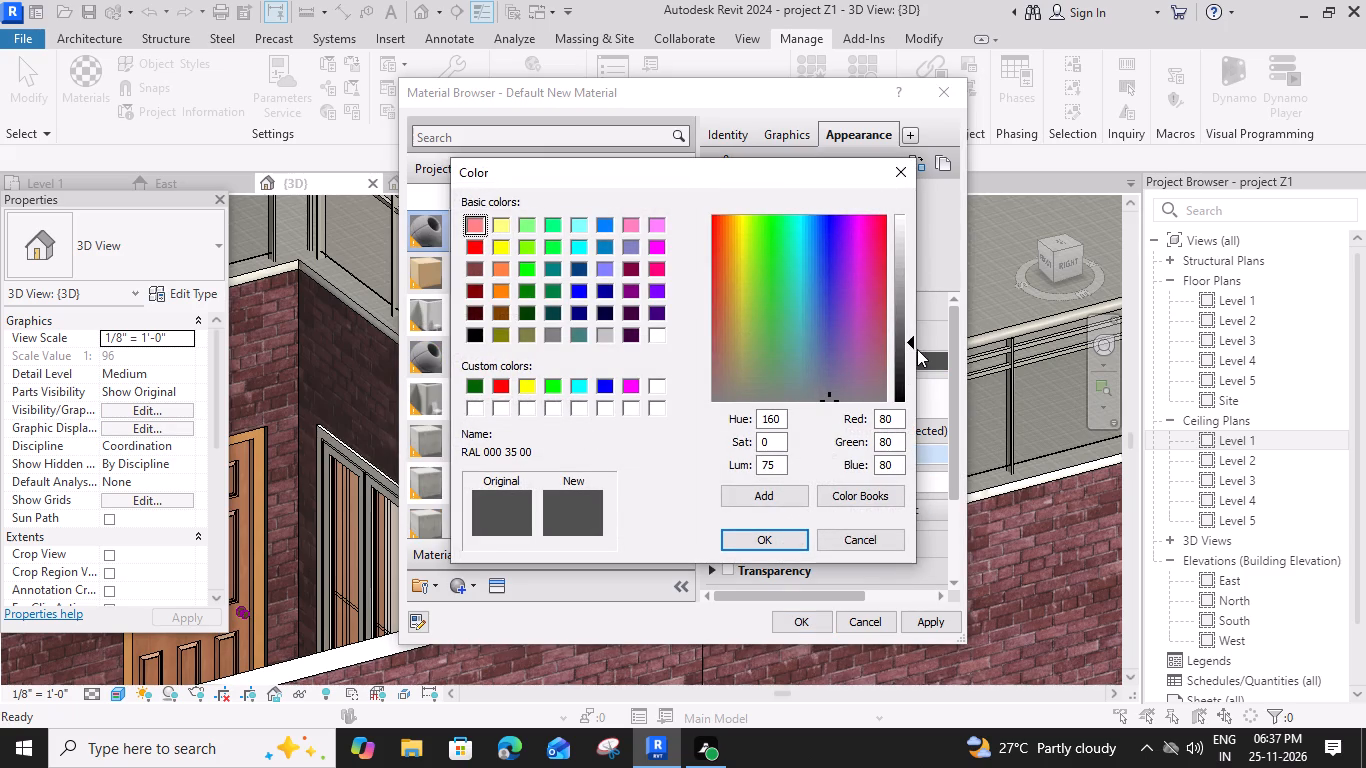
{"action": "left_click_drag", "start_coordinate": [911, 344], "coordinate": [909, 233]}
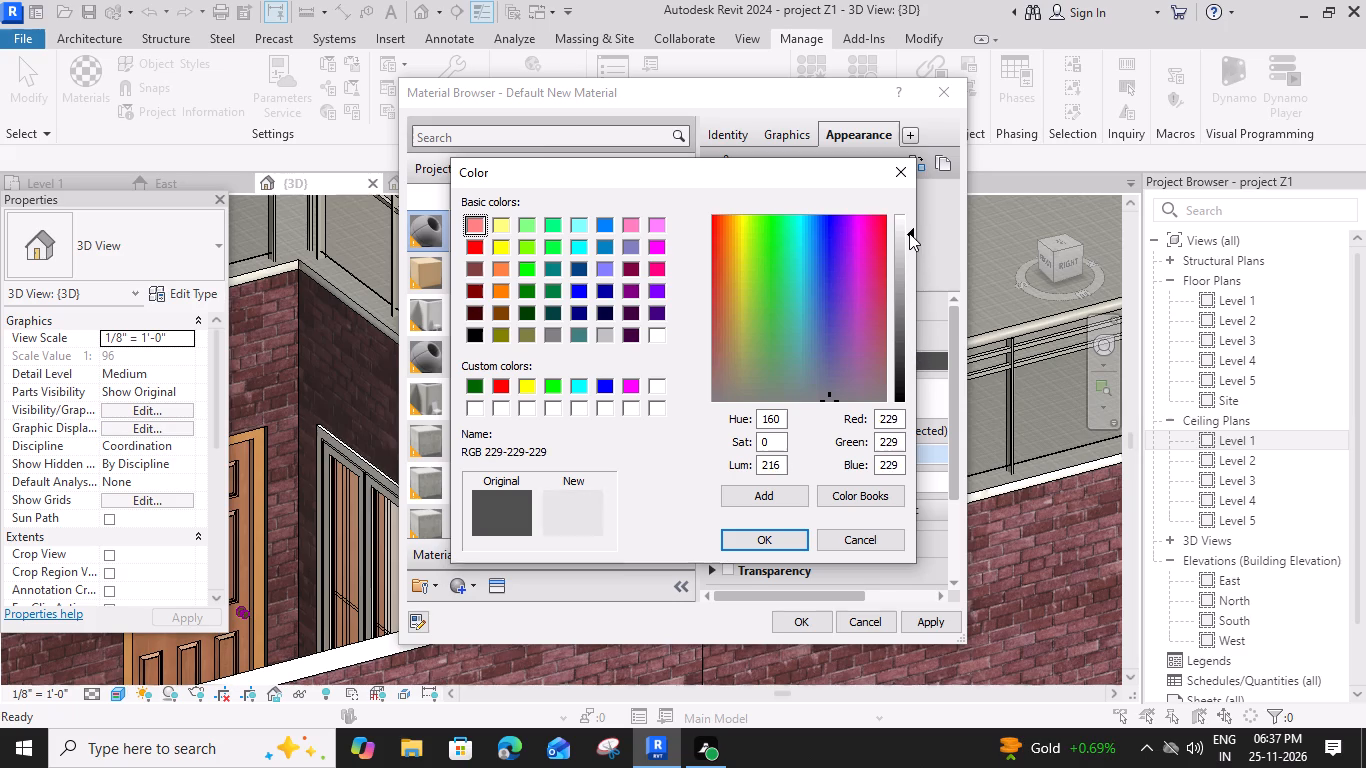
{"action": "left_click_drag", "start_coordinate": [909, 233], "coordinate": [907, 228]}
{"action": "left_click", "coordinate": [470, 226]}
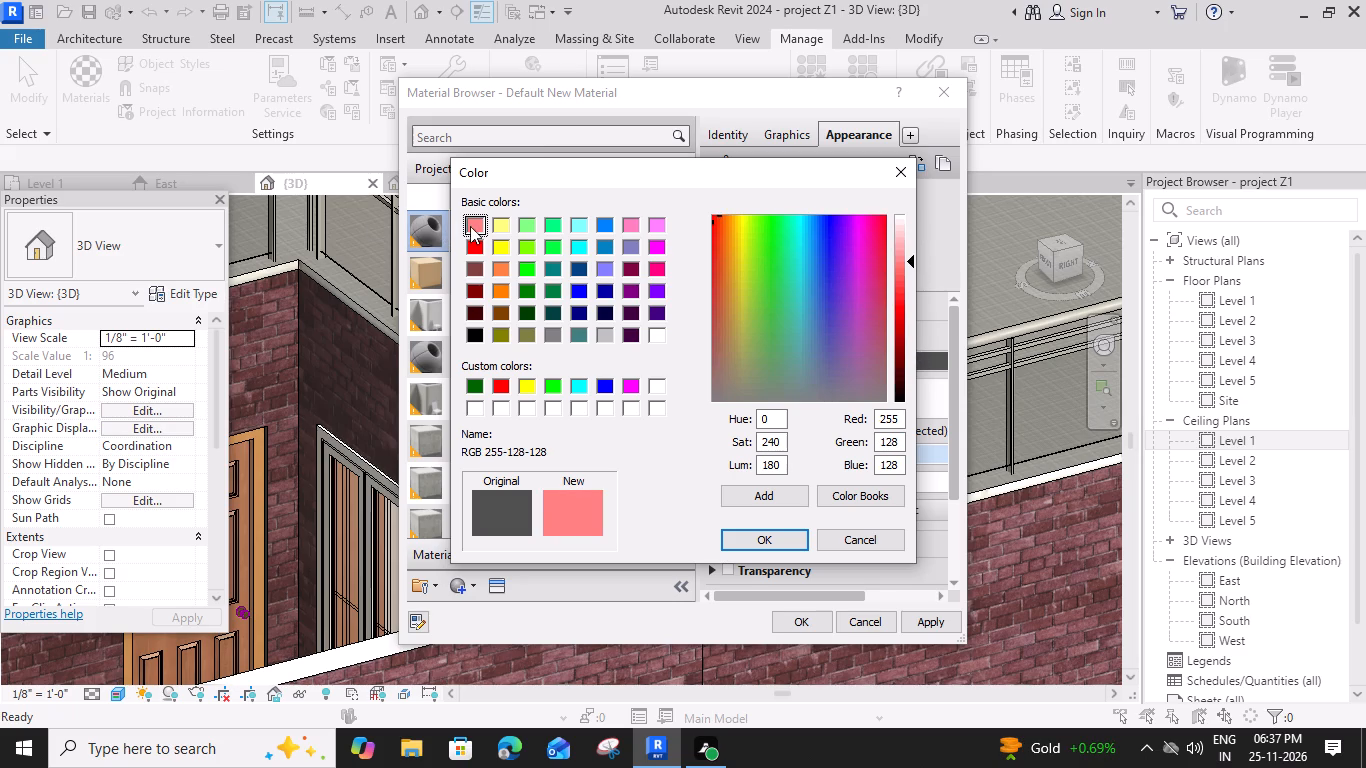
{"action": "left_click_drag", "start_coordinate": [911, 260], "coordinate": [914, 232]}
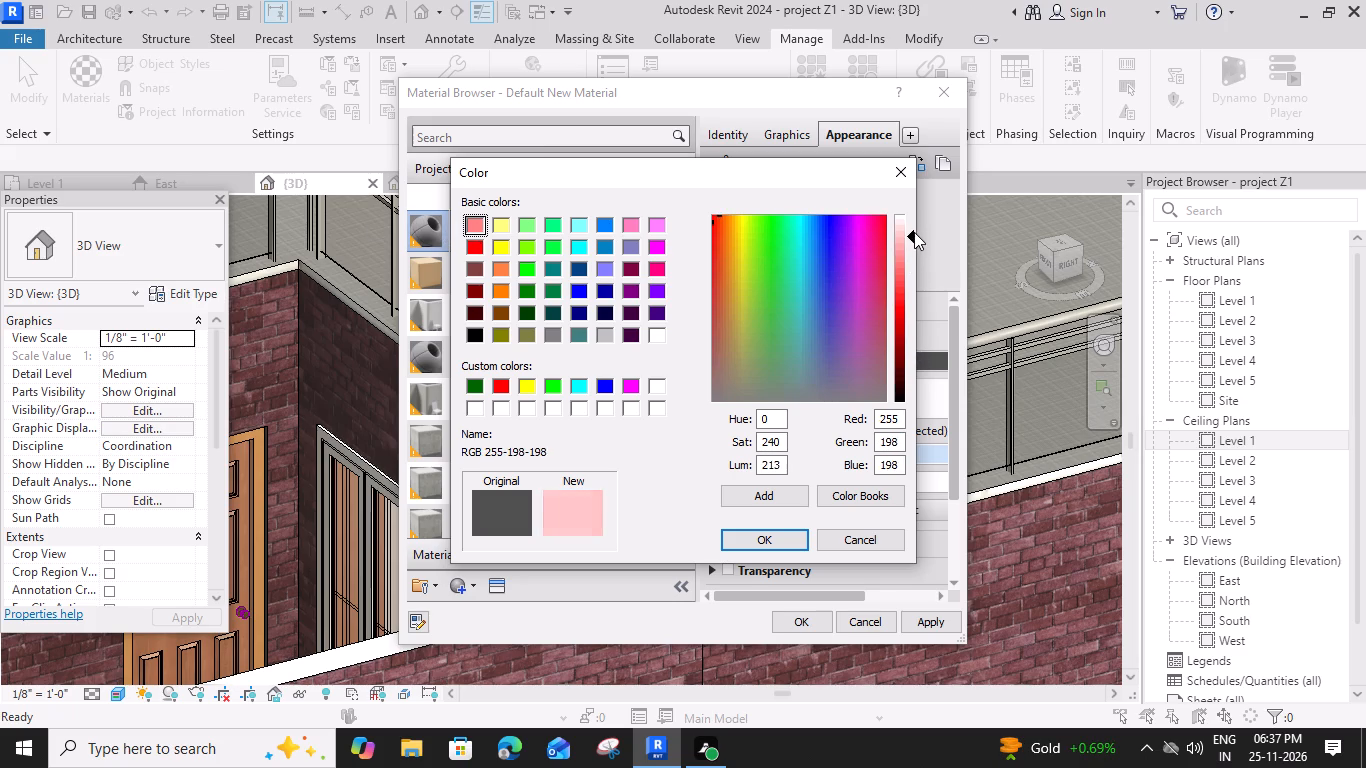
{"action": "left_click_drag", "start_coordinate": [914, 232], "coordinate": [913, 223]}
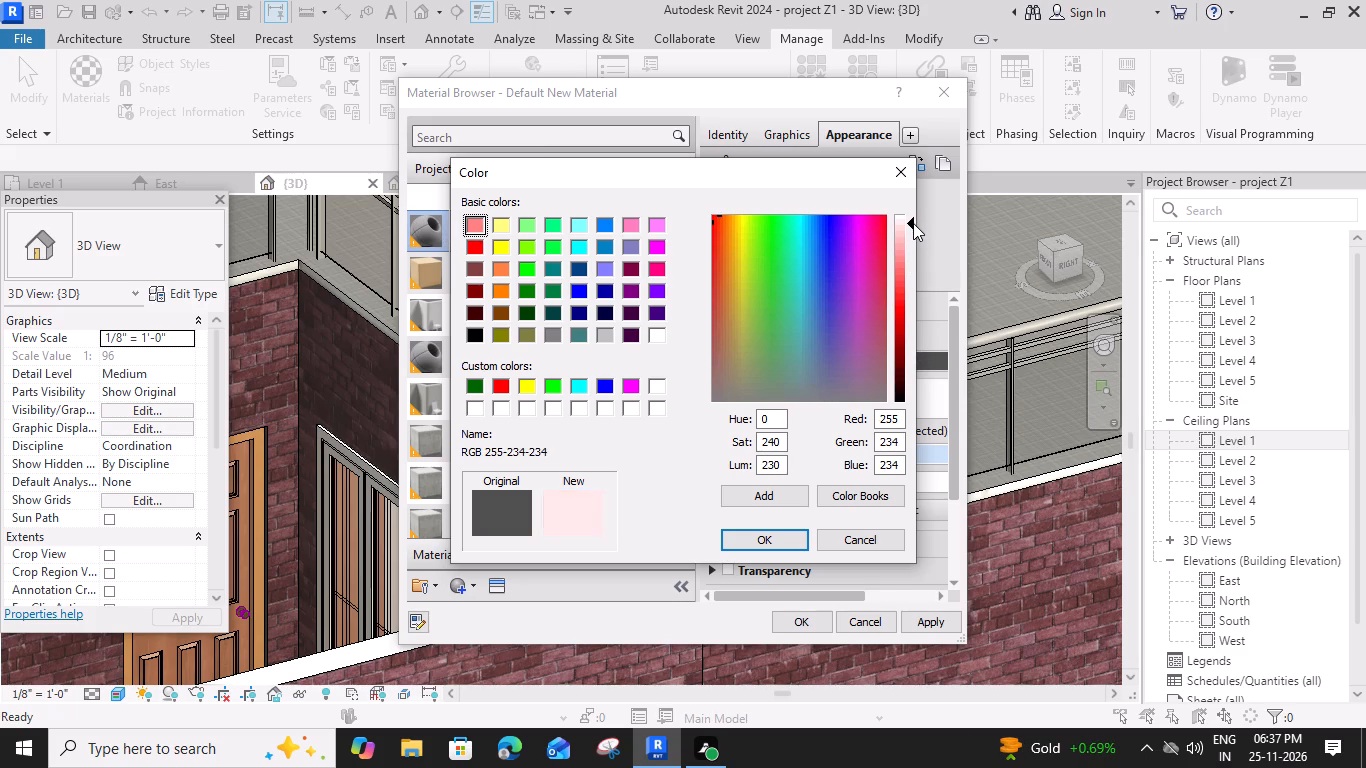
{"action": "left_click_drag", "start_coordinate": [913, 223], "coordinate": [913, 228]}
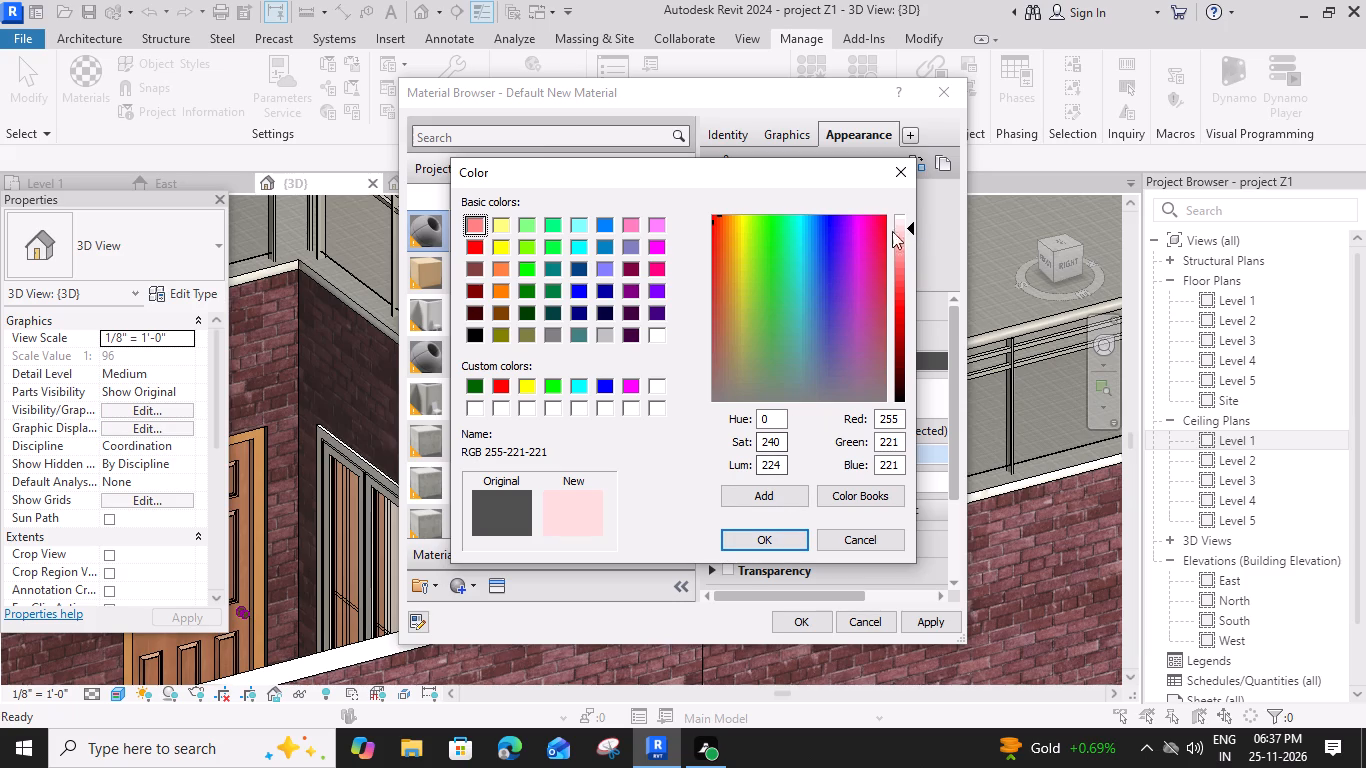
{"action": "left_click_drag", "start_coordinate": [910, 227], "coordinate": [912, 242]}
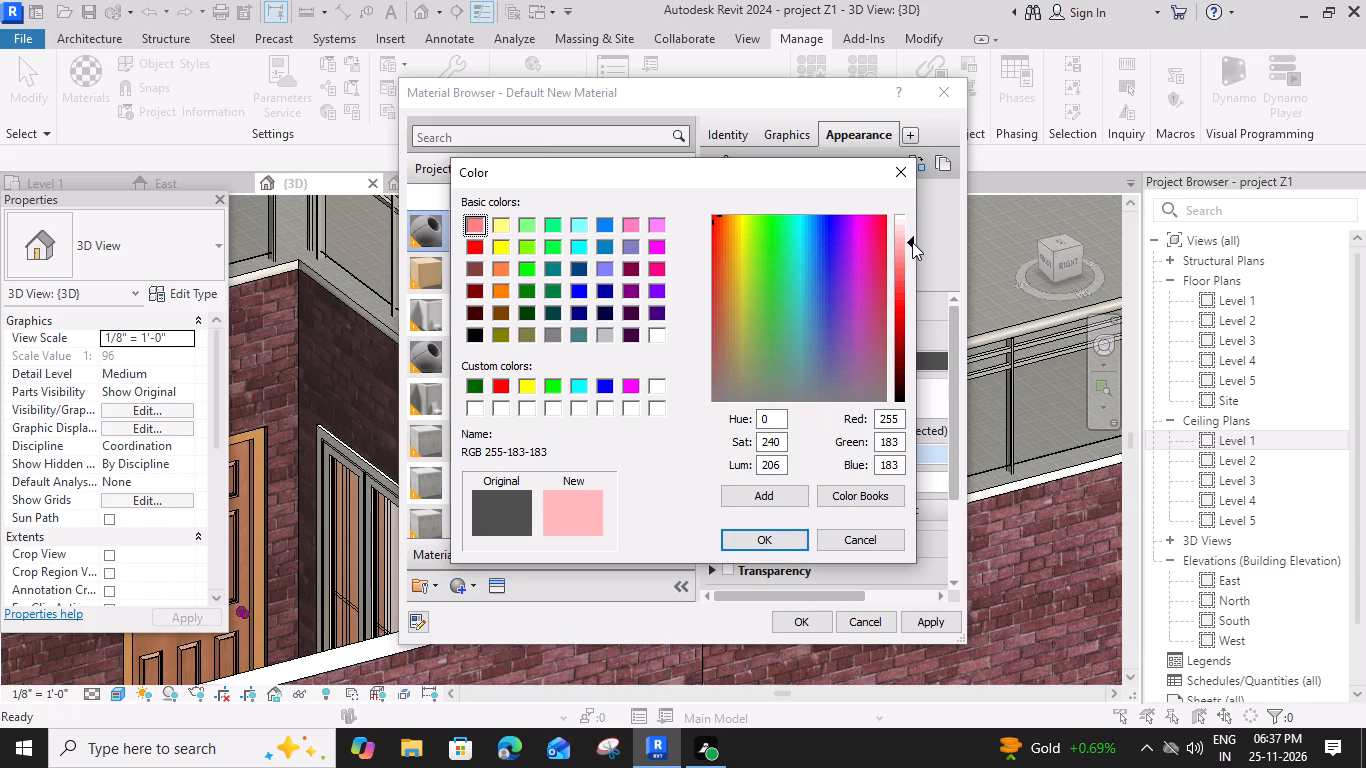
{"action": "left_click_drag", "start_coordinate": [912, 242], "coordinate": [912, 218]}
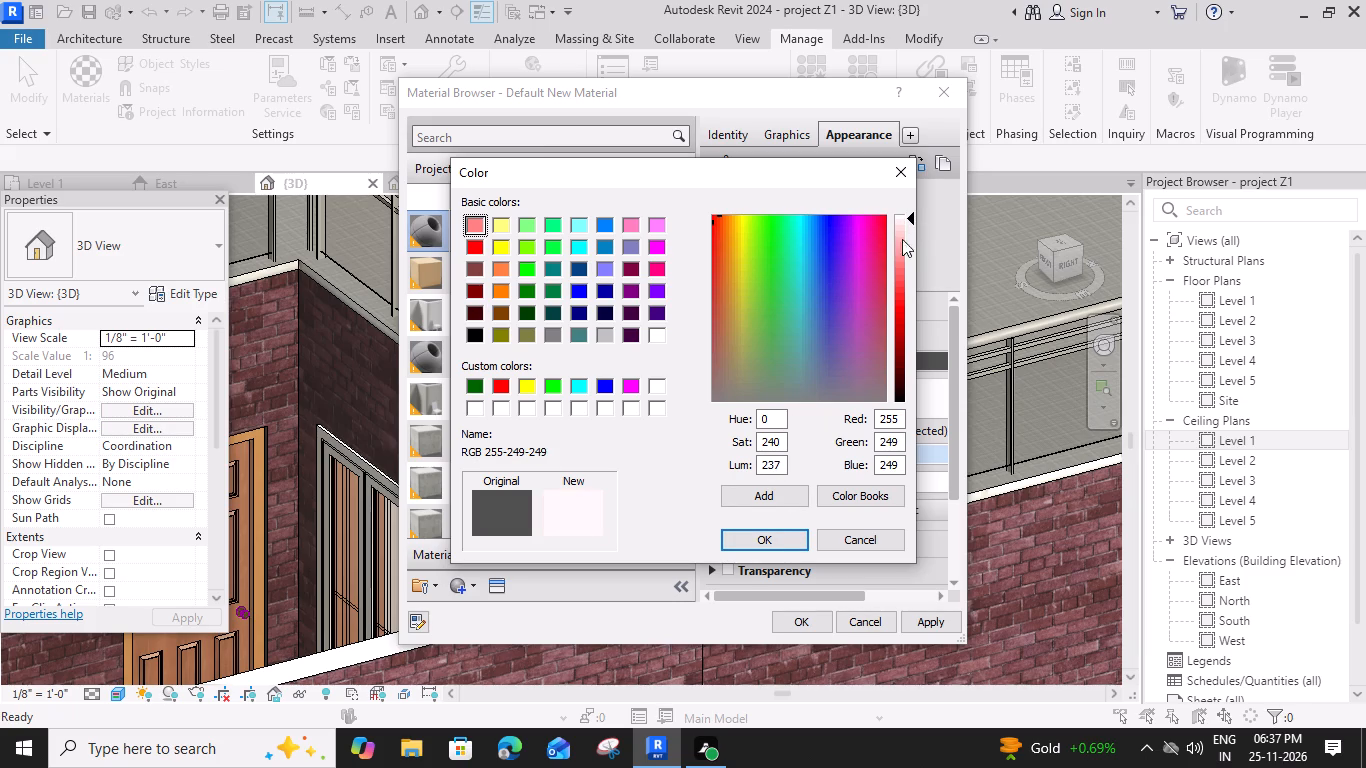
{"action": "left_click", "coordinate": [763, 538]}
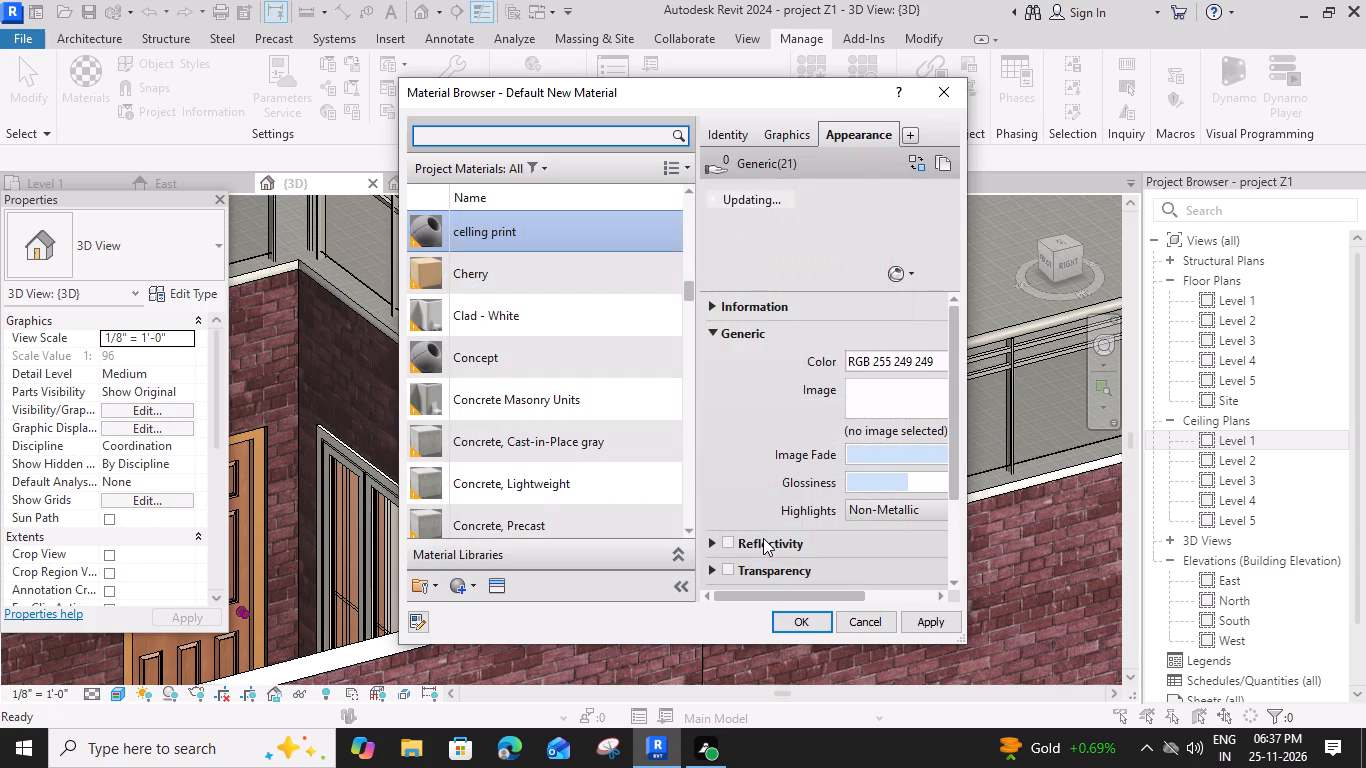
{"action": "left_click", "coordinate": [791, 620]}
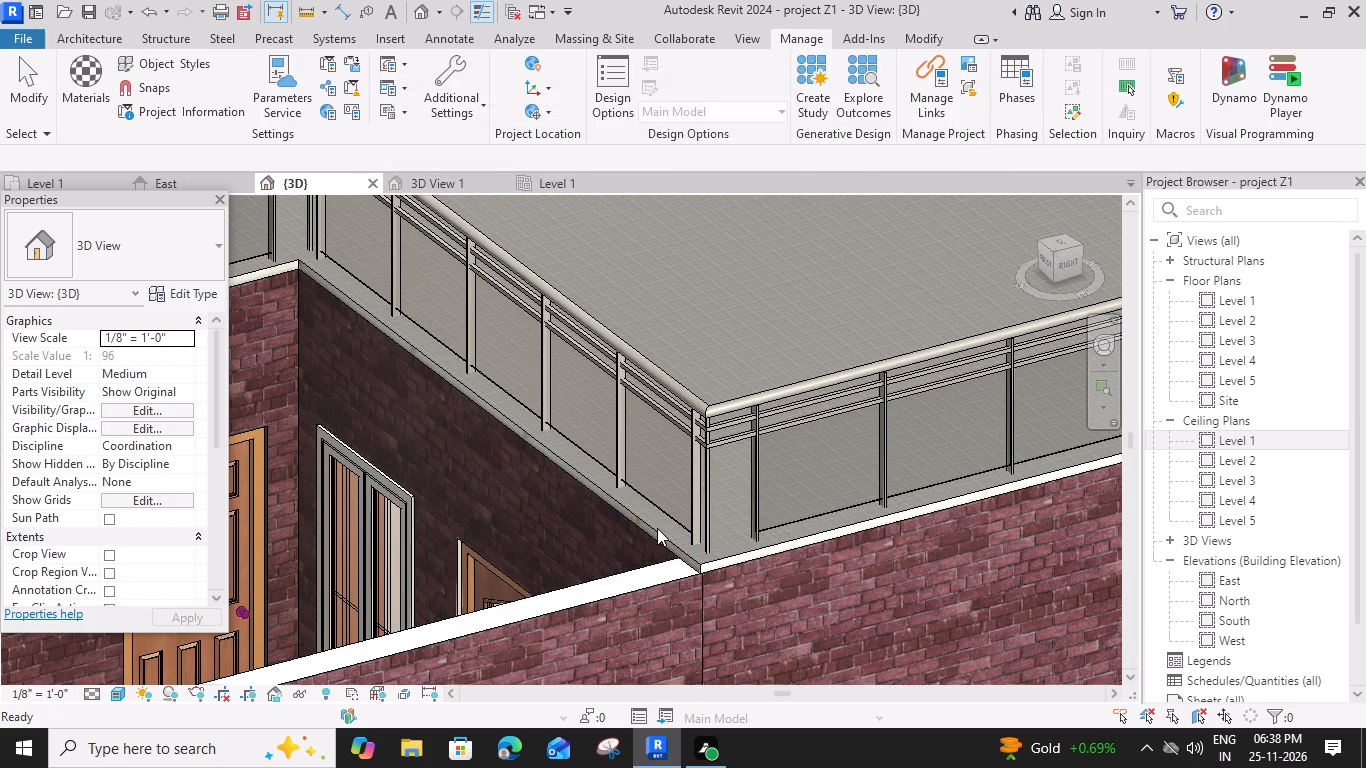
Place a perspective camera on the Level 1 plan from the living room corner beside the parking wall, aimed past the stairs toward the bedroom door.
{"action": "left_click", "coordinate": [441, 186]}
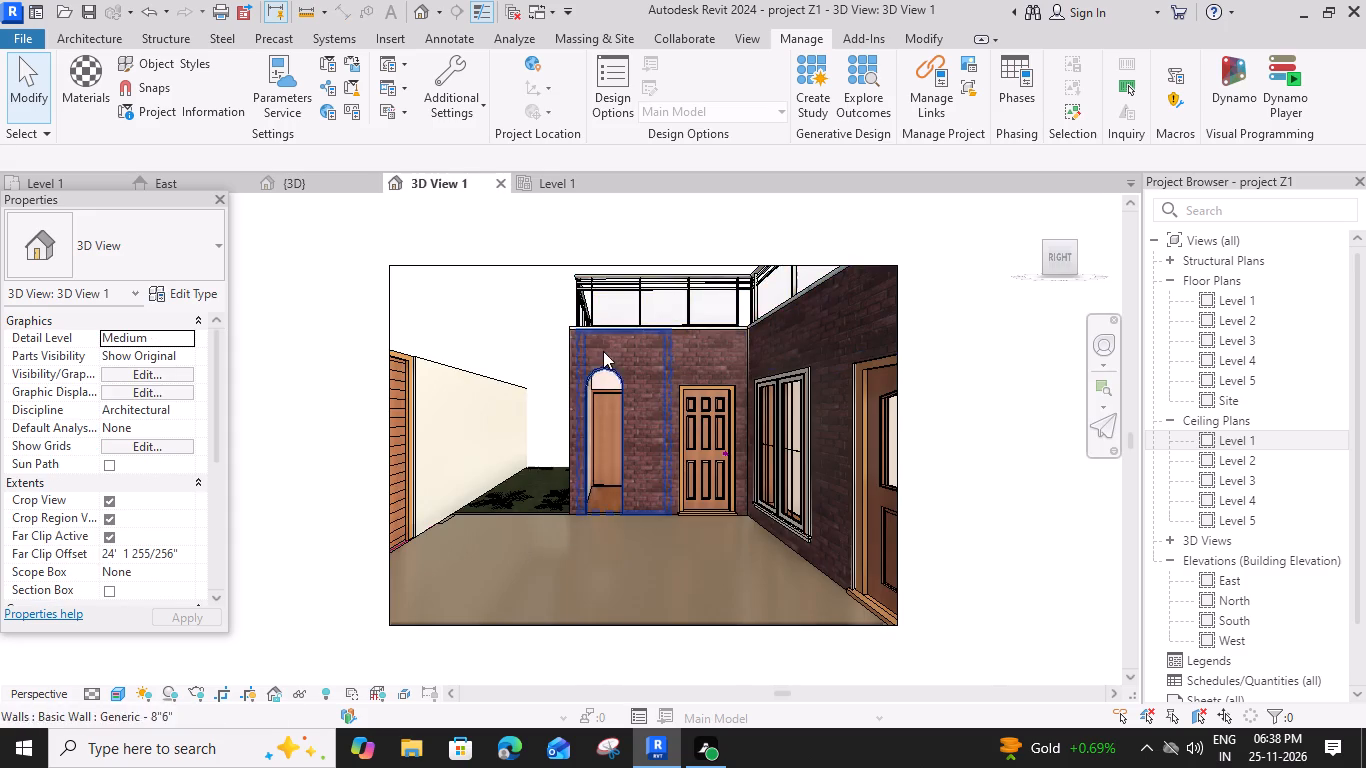
{"action": "scroll", "coordinate": [608, 387], "scroll_direction": "up", "scroll_amount": 3}
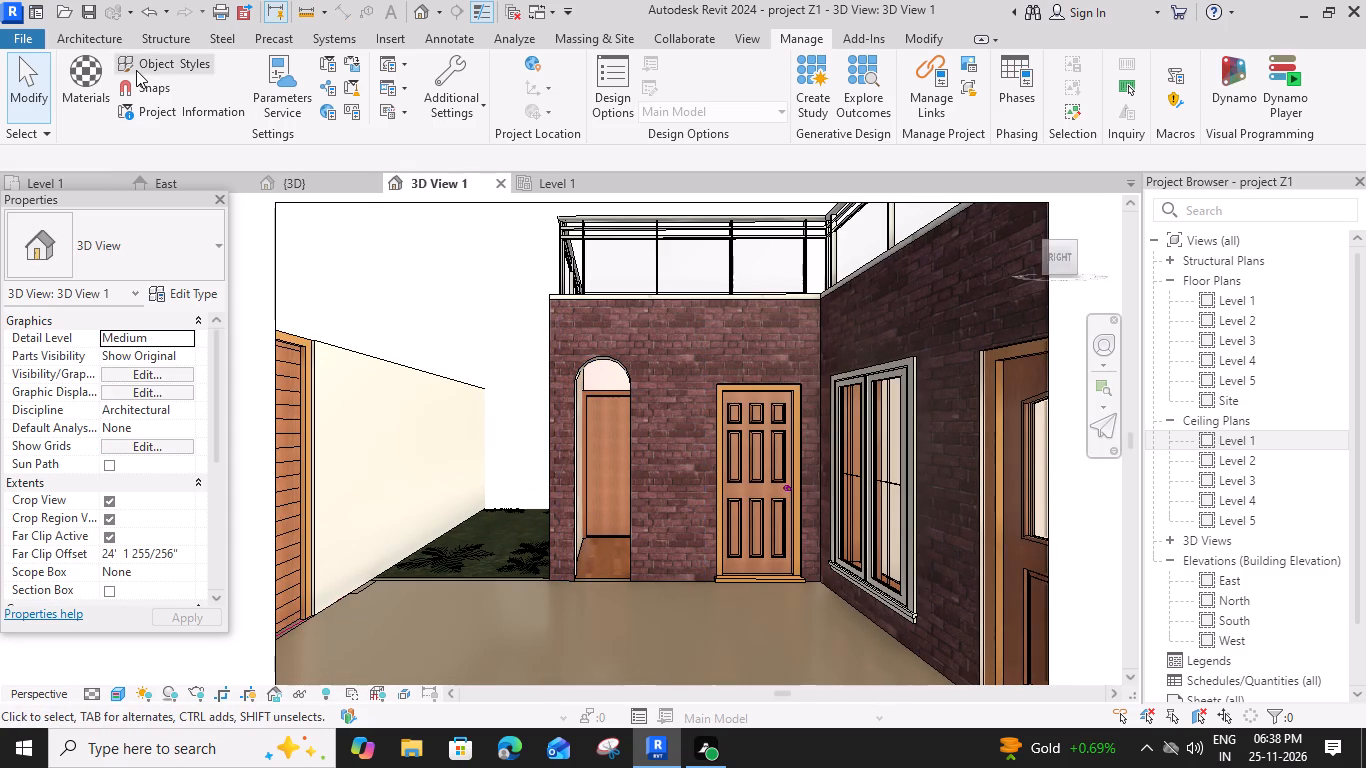
{"action": "left_click", "coordinate": [92, 177]}
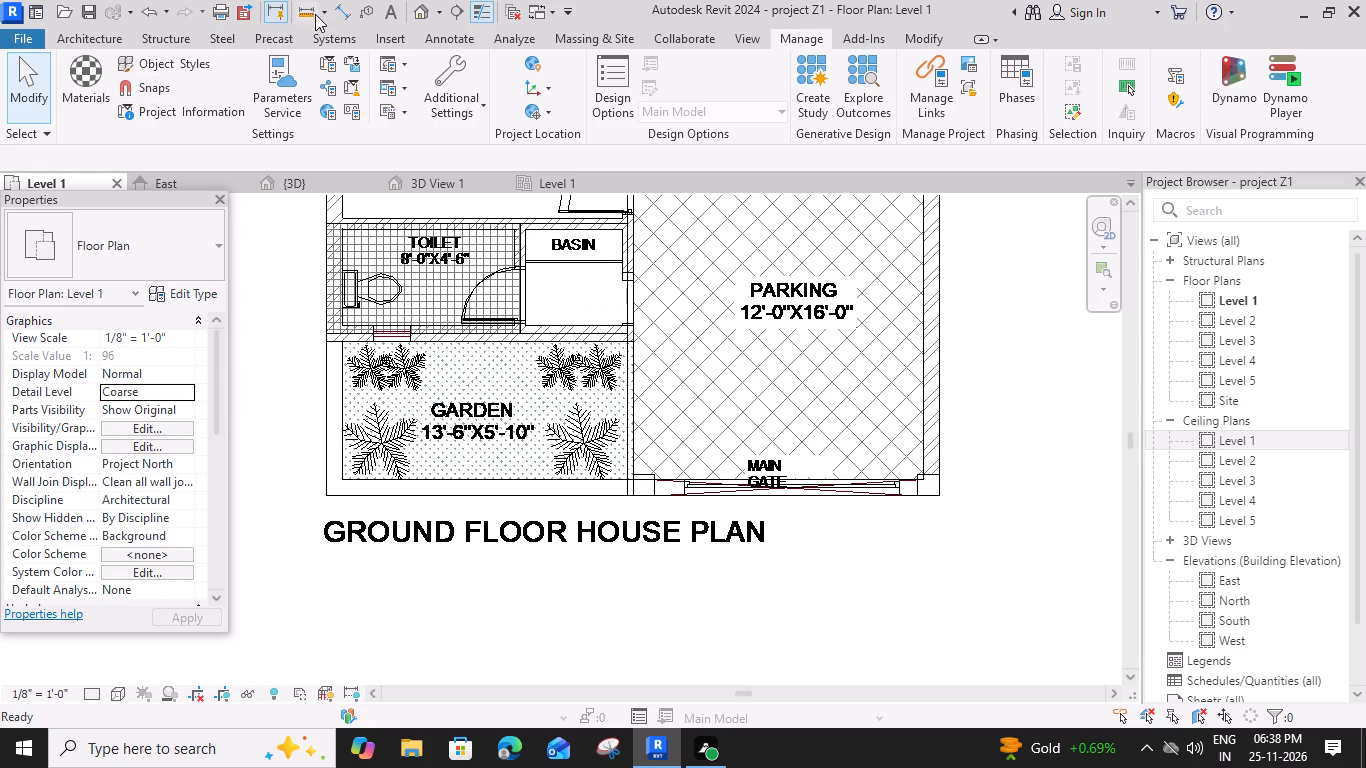
{"action": "left_click", "coordinate": [433, 13]}
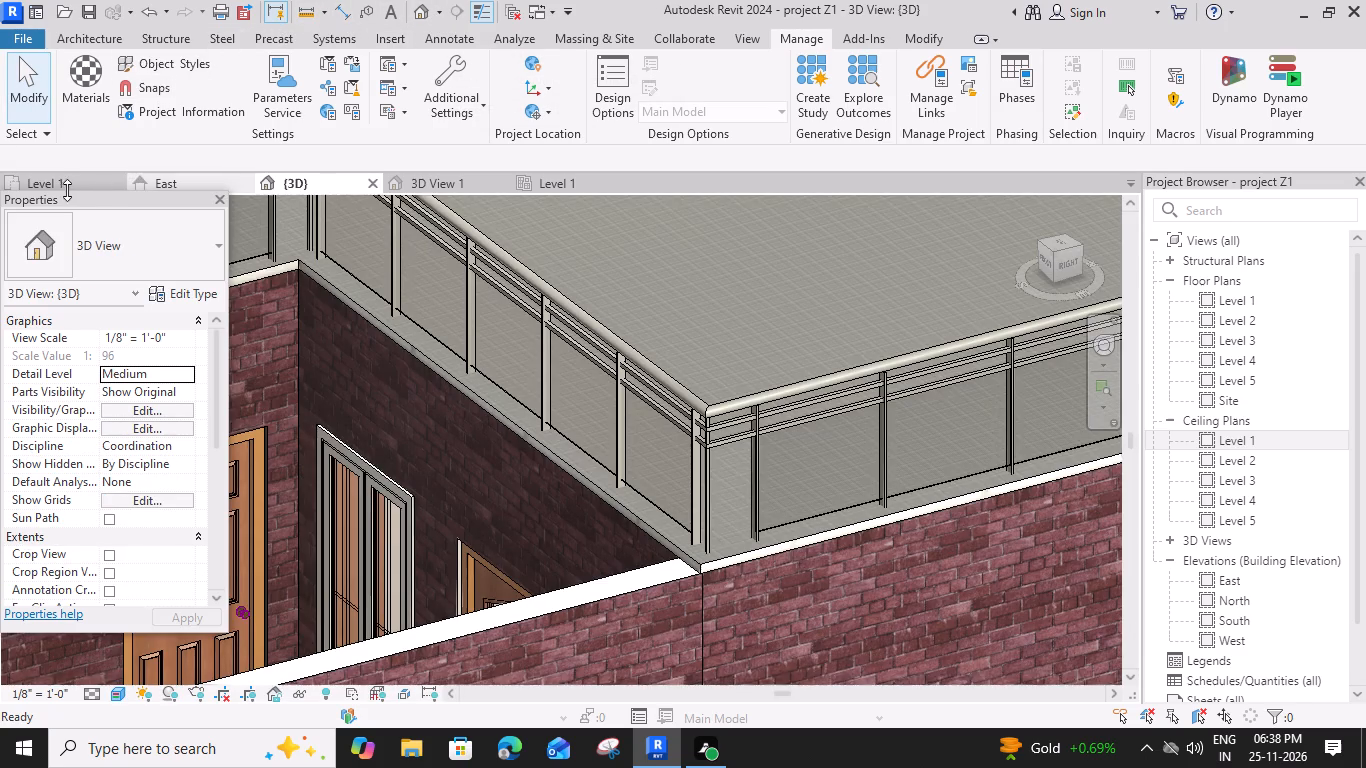
{"action": "left_click", "coordinate": [63, 180]}
{"action": "left_click", "coordinate": [439, 14]}
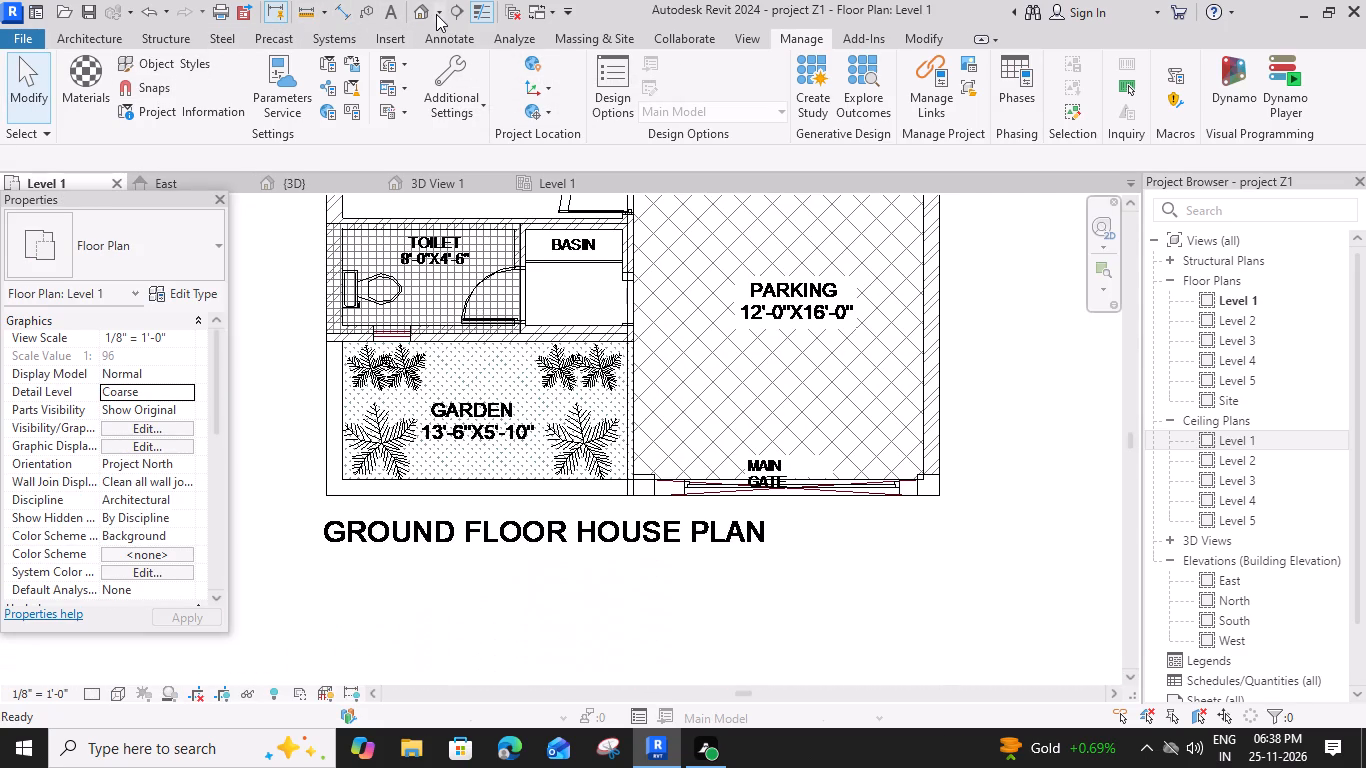
{"action": "left_click", "coordinate": [469, 61]}
{"action": "scroll", "coordinate": [561, 288], "scroll_direction": "down", "scroll_amount": 2}
{"action": "middle_click_drag", "start_coordinate": [709, 248], "coordinate": [681, 442]}
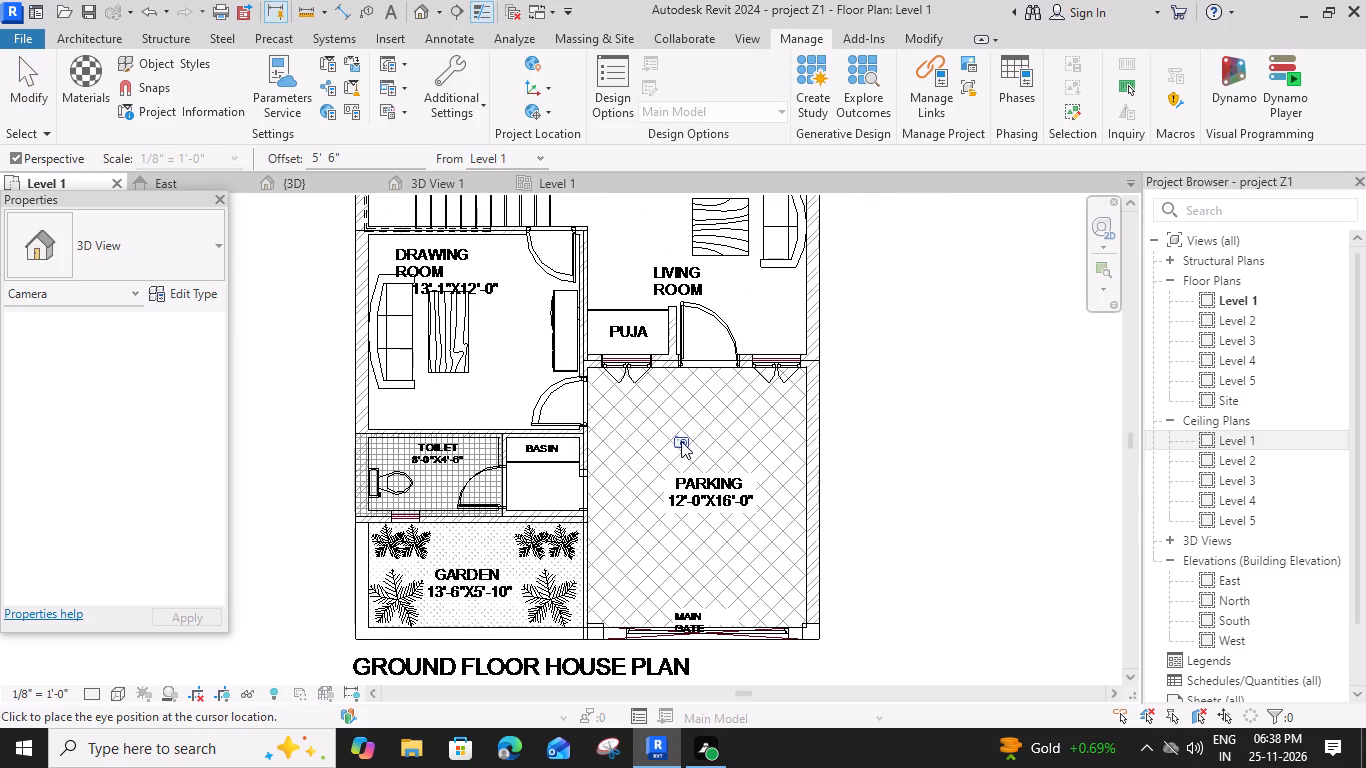
{"action": "left_click", "coordinate": [793, 343]}
{"action": "scroll", "coordinate": [646, 191], "scroll_direction": "down", "scroll_amount": 3}
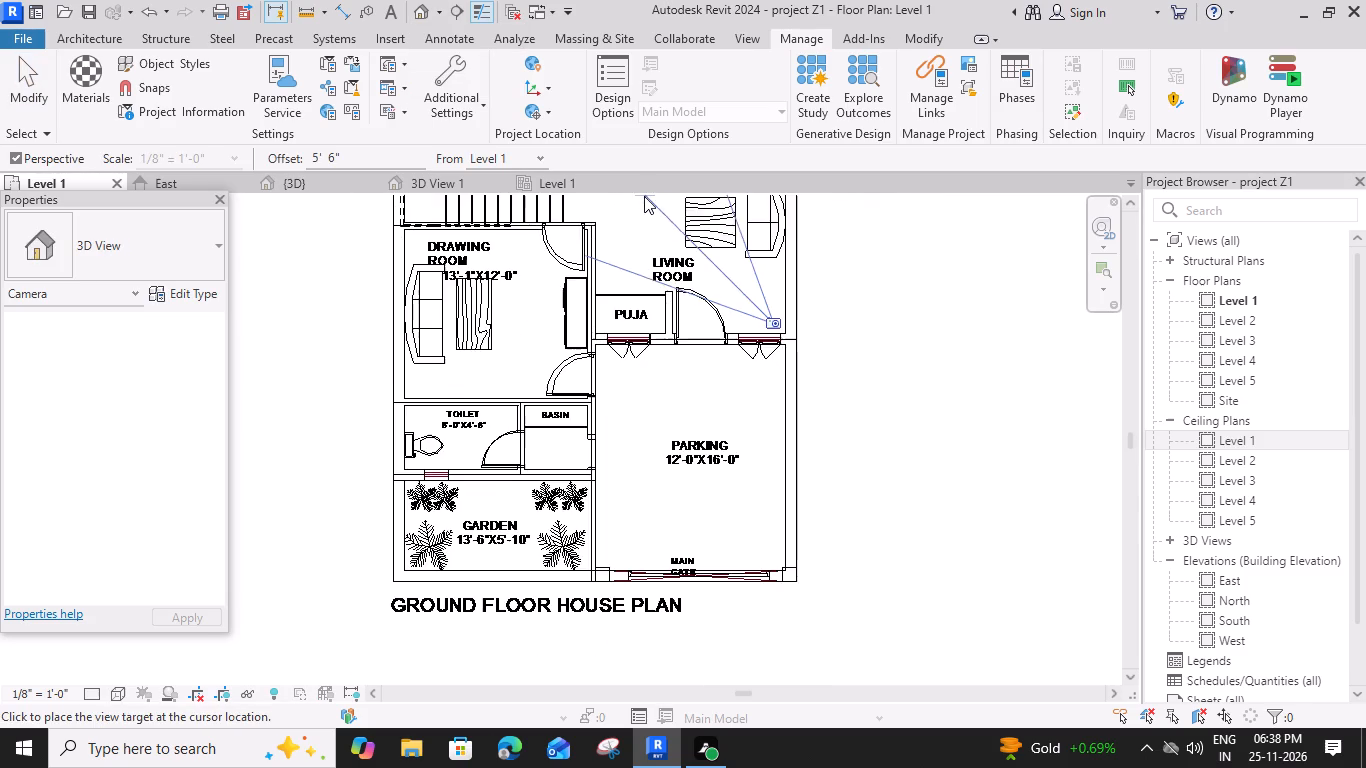
{"action": "middle_click_drag", "start_coordinate": [644, 208], "coordinate": [670, 389]}
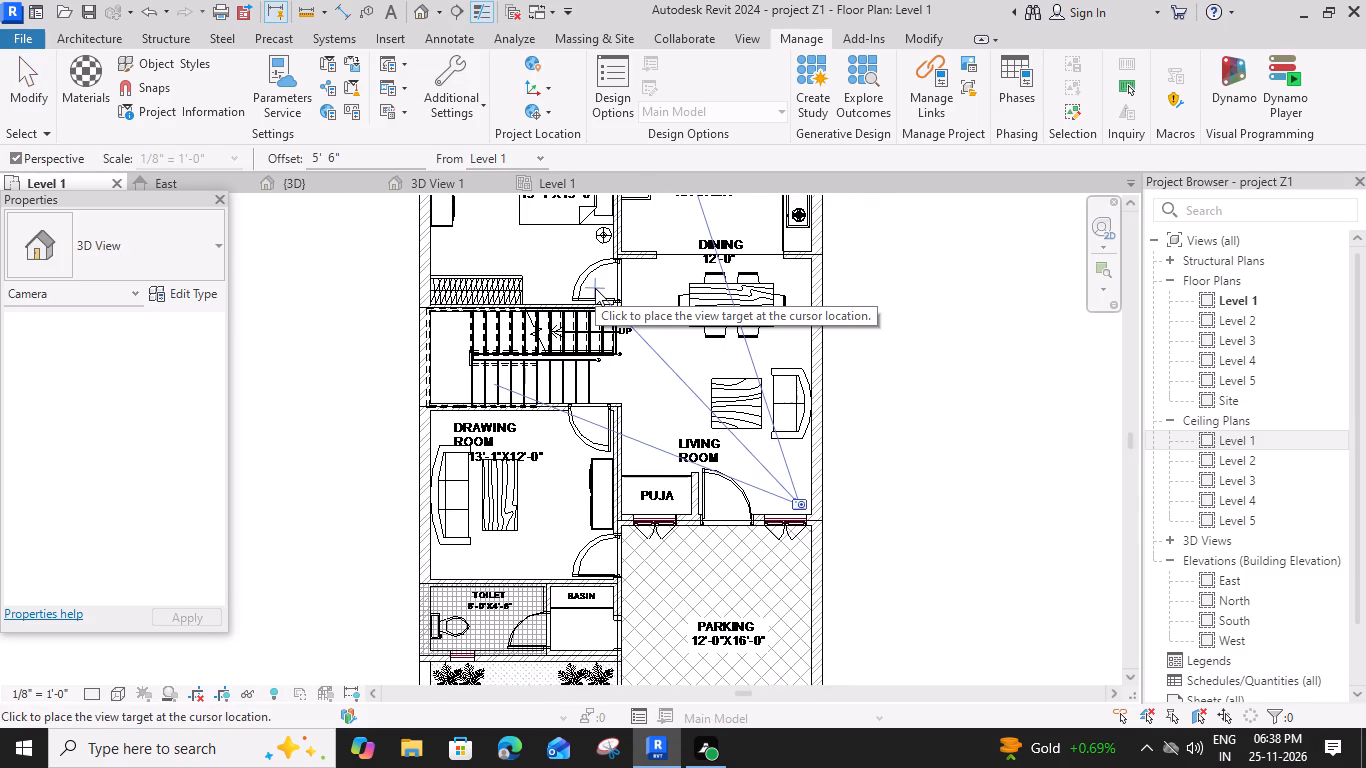
{"action": "left_click", "coordinate": [595, 288]}
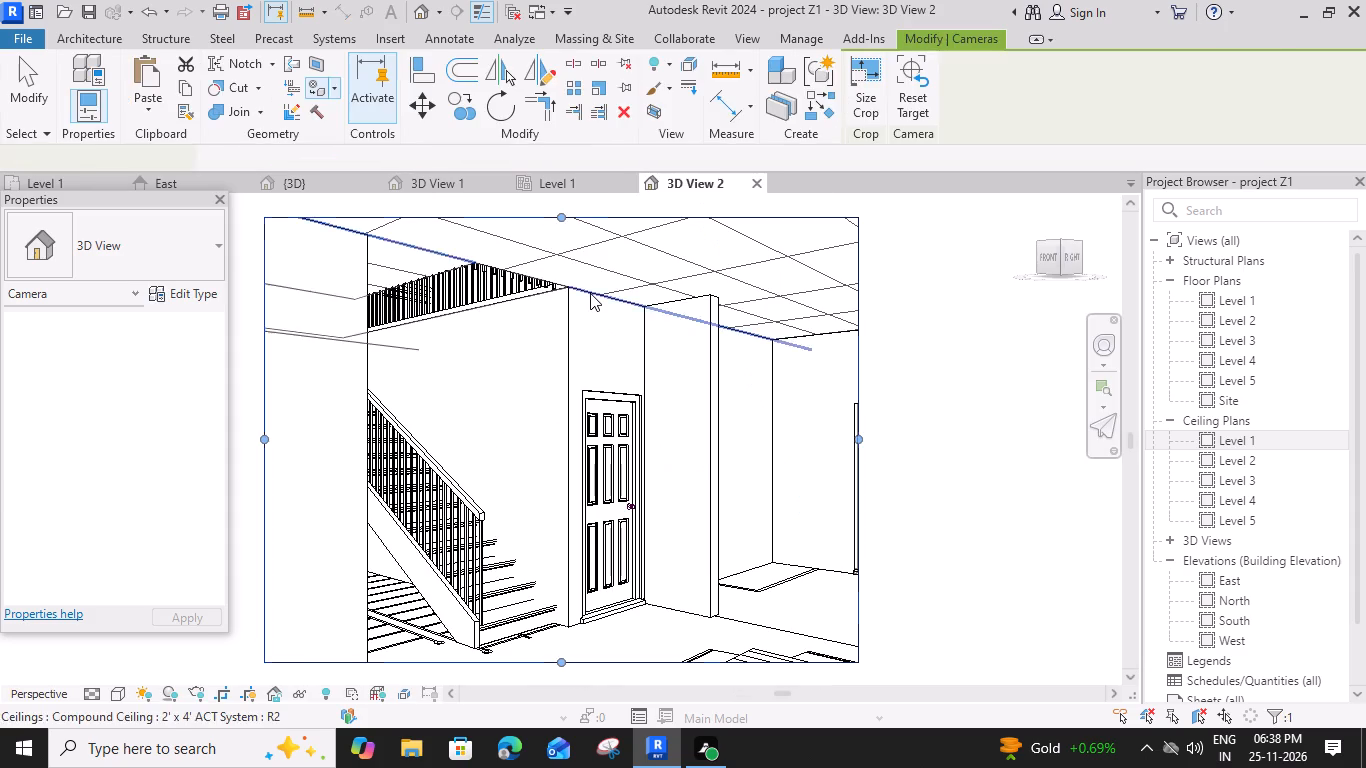
Enlarge the new camera view's crop region slightly on all four sides to show more of the interior.
{"action": "scroll", "coordinate": [561, 421], "scroll_direction": "down", "scroll_amount": 2}
{"action": "middle_click_drag", "start_coordinate": [574, 438], "coordinate": [649, 426]}
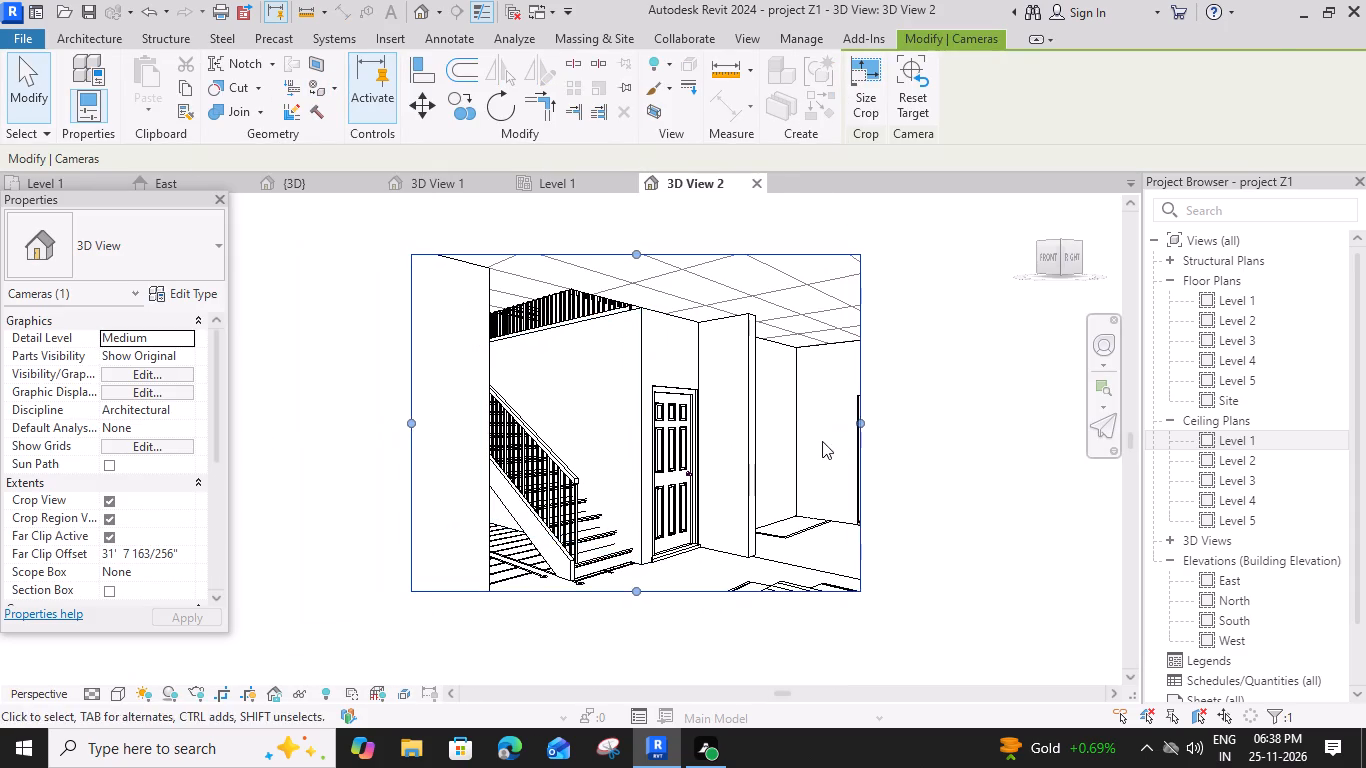
{"action": "left_click_drag", "start_coordinate": [860, 422], "coordinate": [909, 429]}
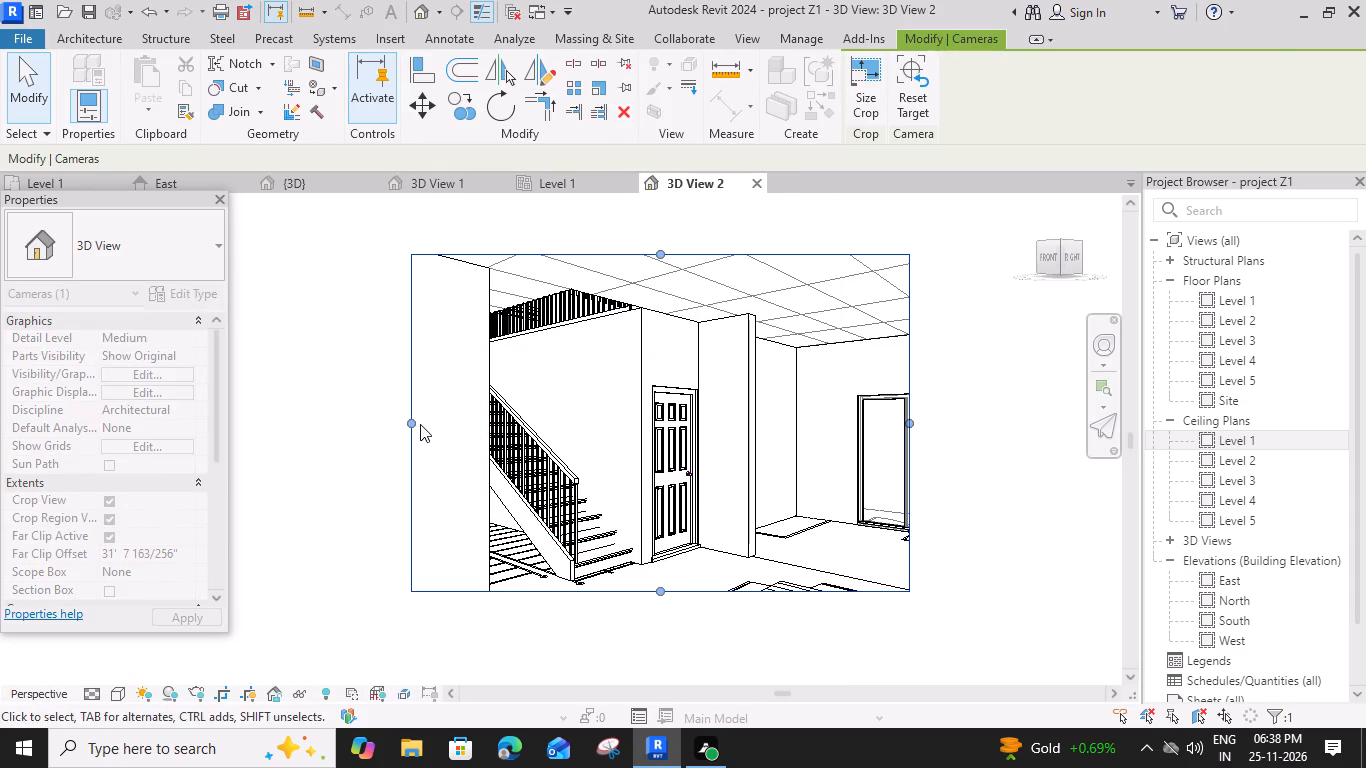
{"action": "left_click_drag", "start_coordinate": [408, 420], "coordinate": [377, 416]}
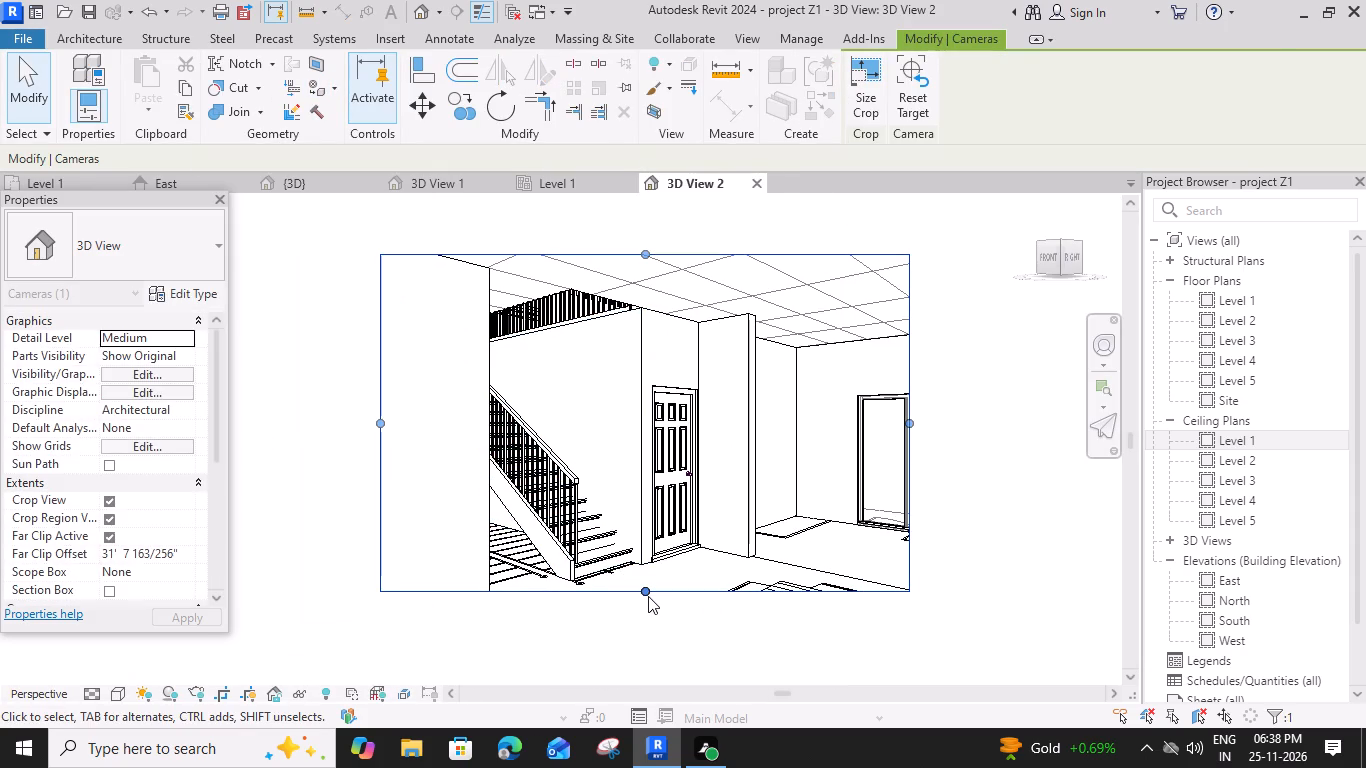
{"action": "left_click_drag", "start_coordinate": [643, 588], "coordinate": [643, 608]}
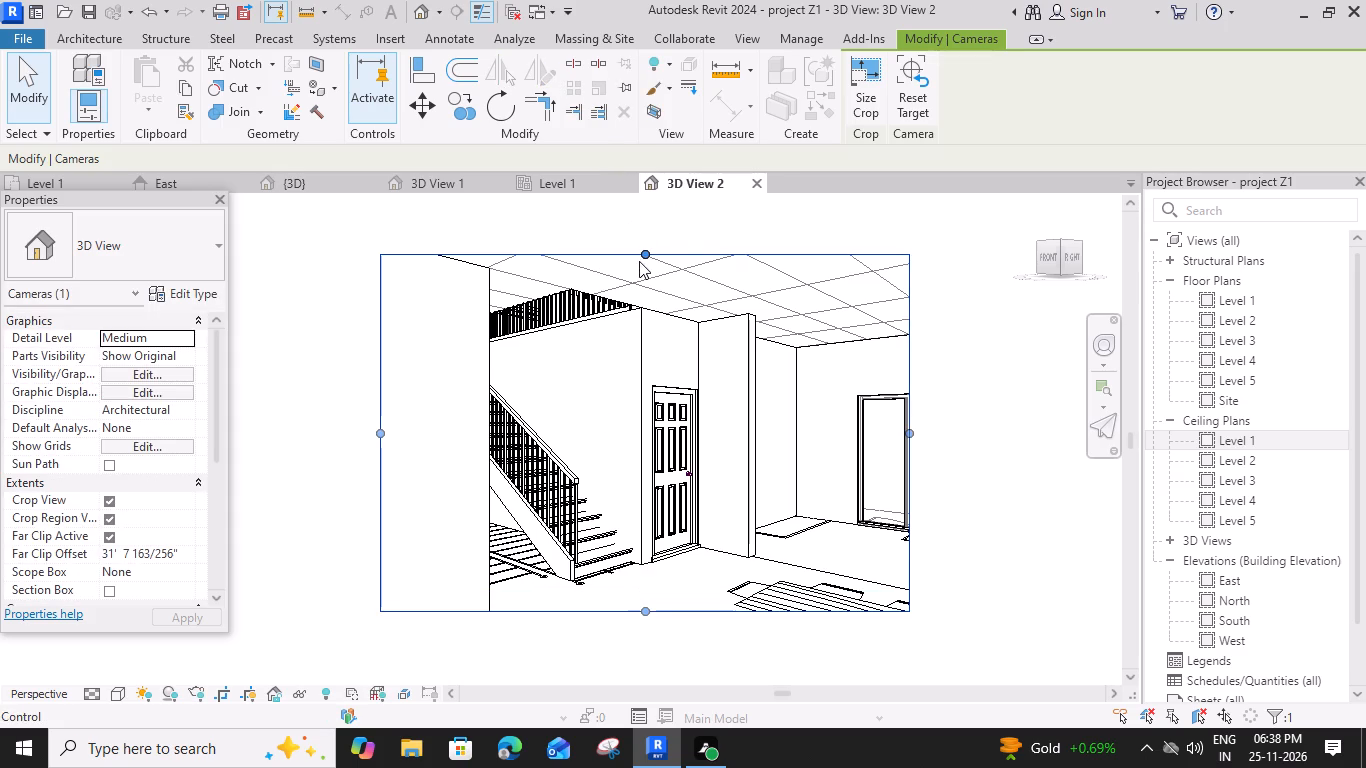
{"action": "left_click_drag", "start_coordinate": [645, 249], "coordinate": [644, 236]}
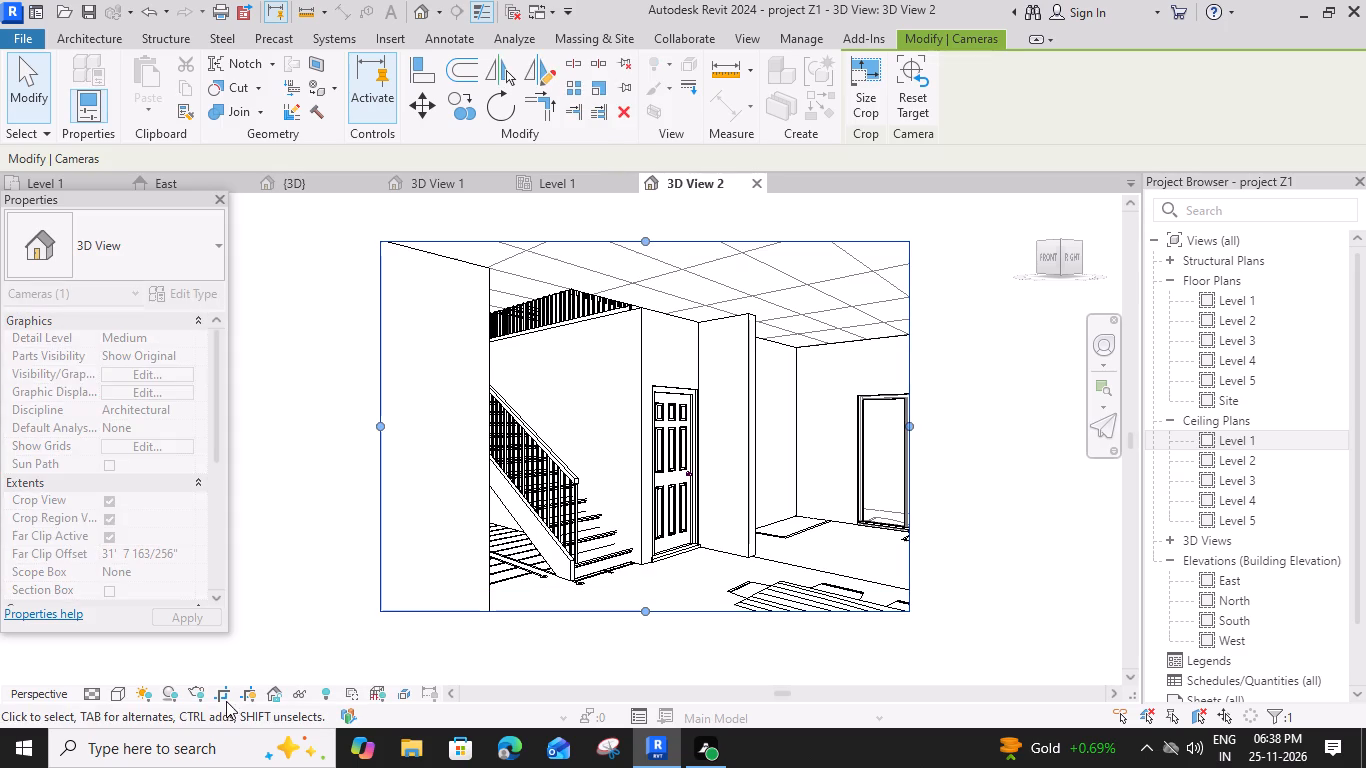
Switch the interior camera view to a shaded visual style with material textures and deselect the camera.
{"action": "left_click", "coordinate": [112, 687]}
{"action": "left_click", "coordinate": [157, 669]}
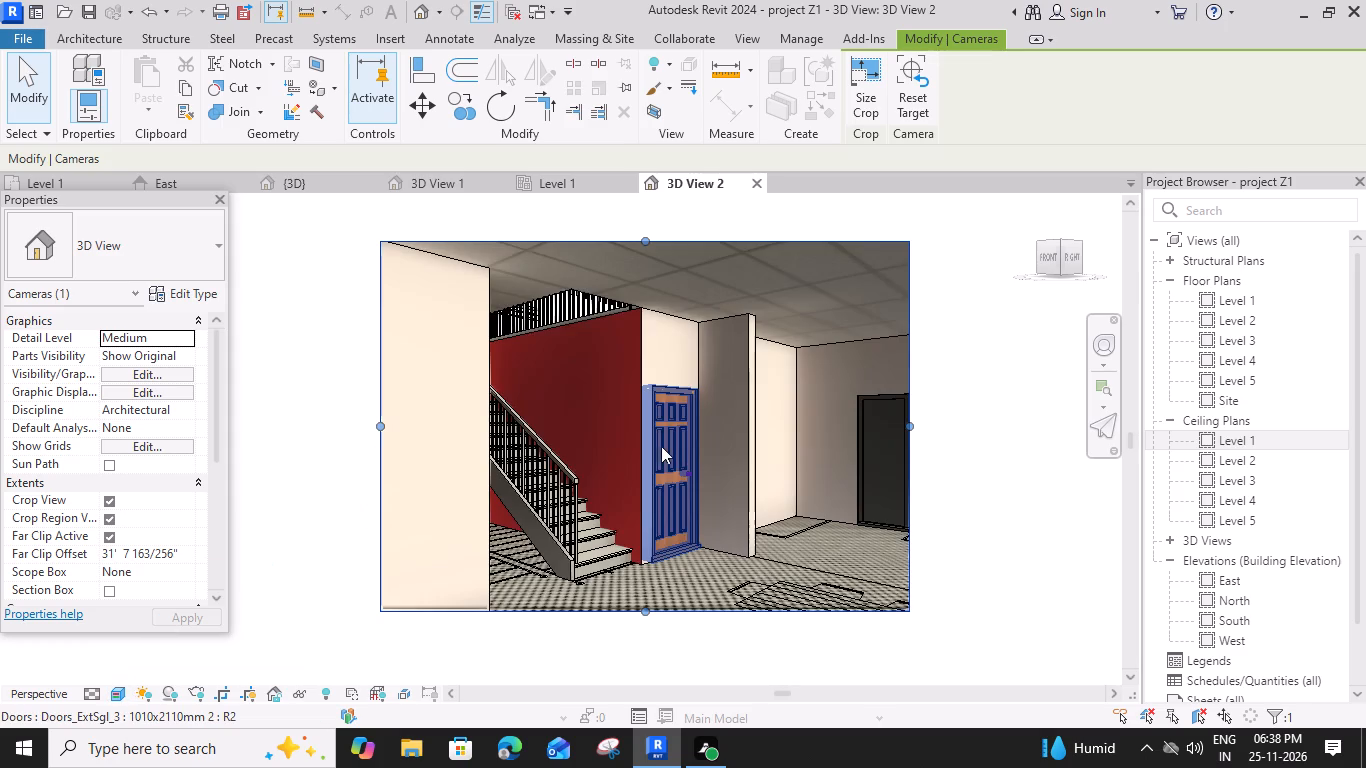
{"action": "left_click", "coordinate": [328, 363]}
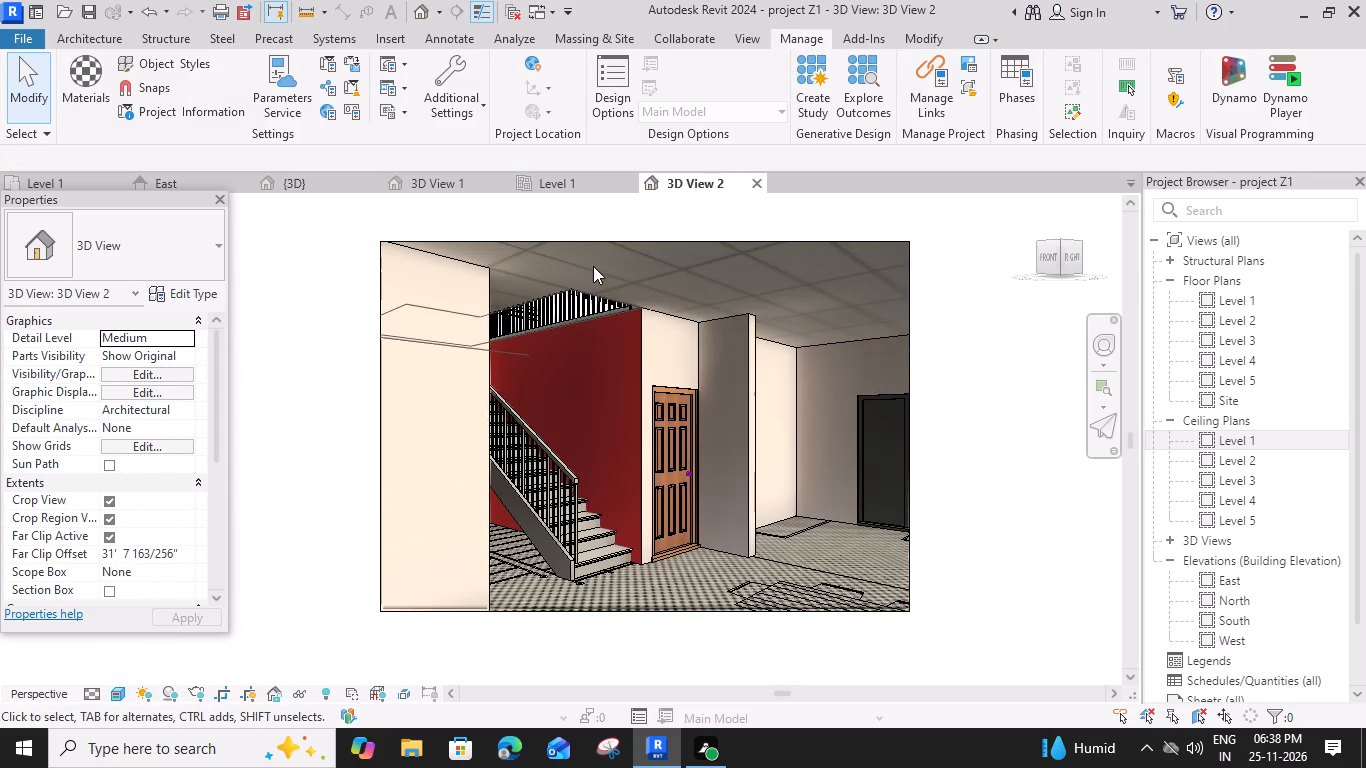
Find the celling print material with the Paint tool and paint the living room ceiling's underside with it.
{"action": "left_click", "coordinate": [715, 290]}
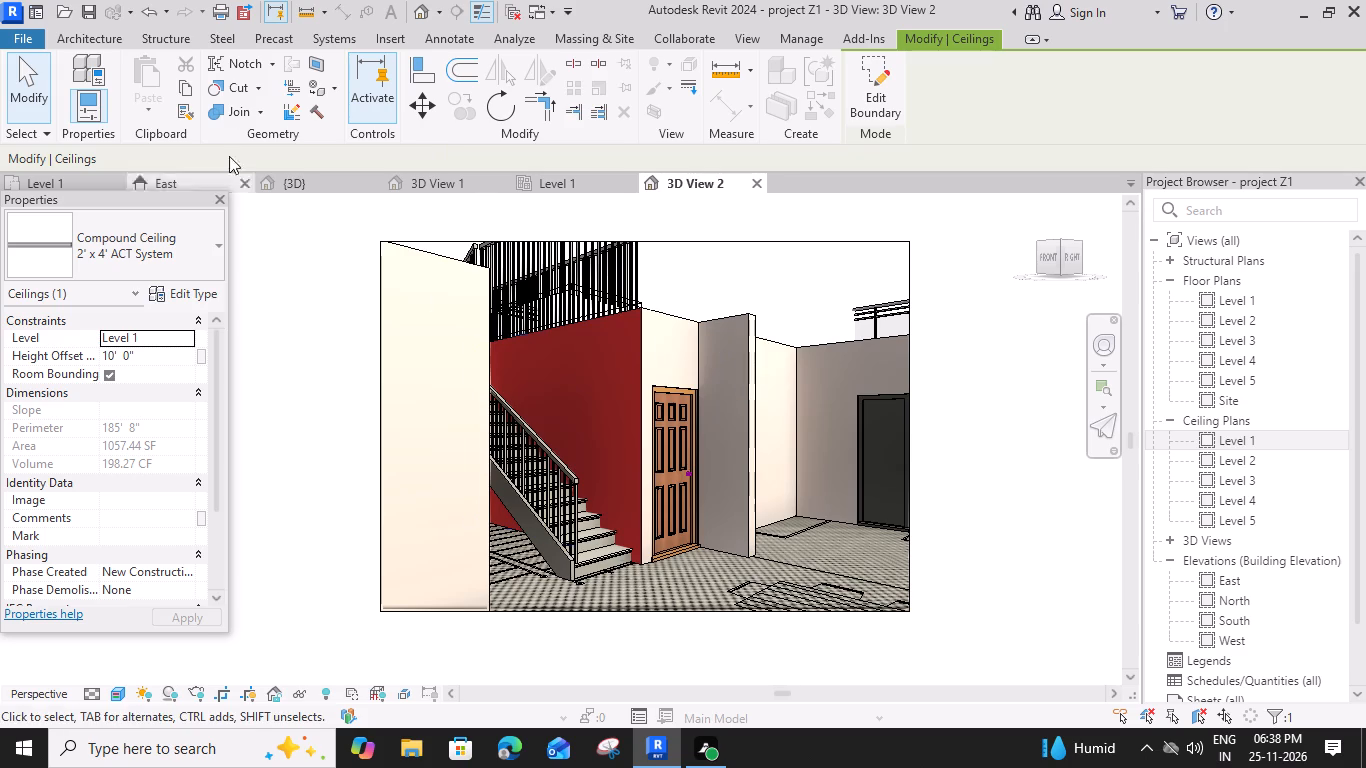
{"action": "left_click", "coordinate": [334, 94]}
{"action": "left_click", "coordinate": [362, 122]}
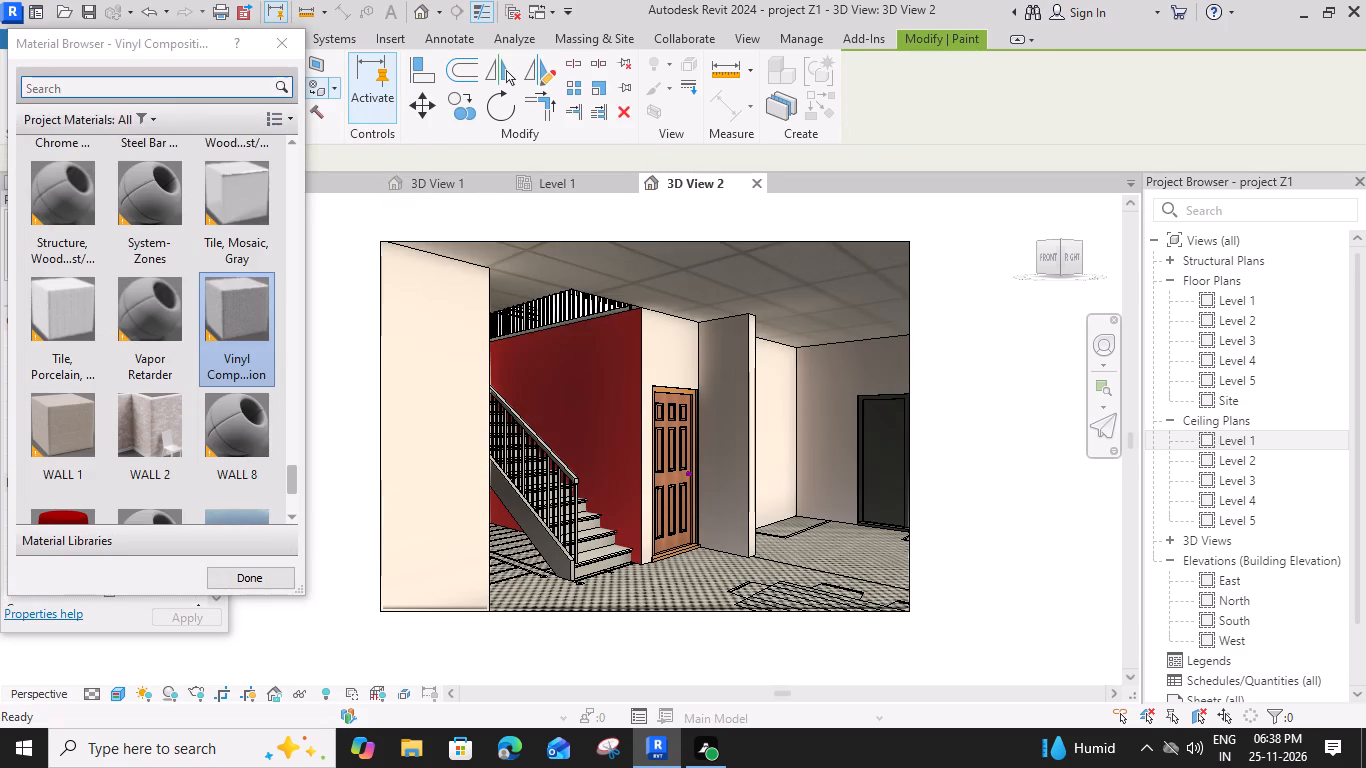
{"action": "left_click", "coordinate": [210, 87]}
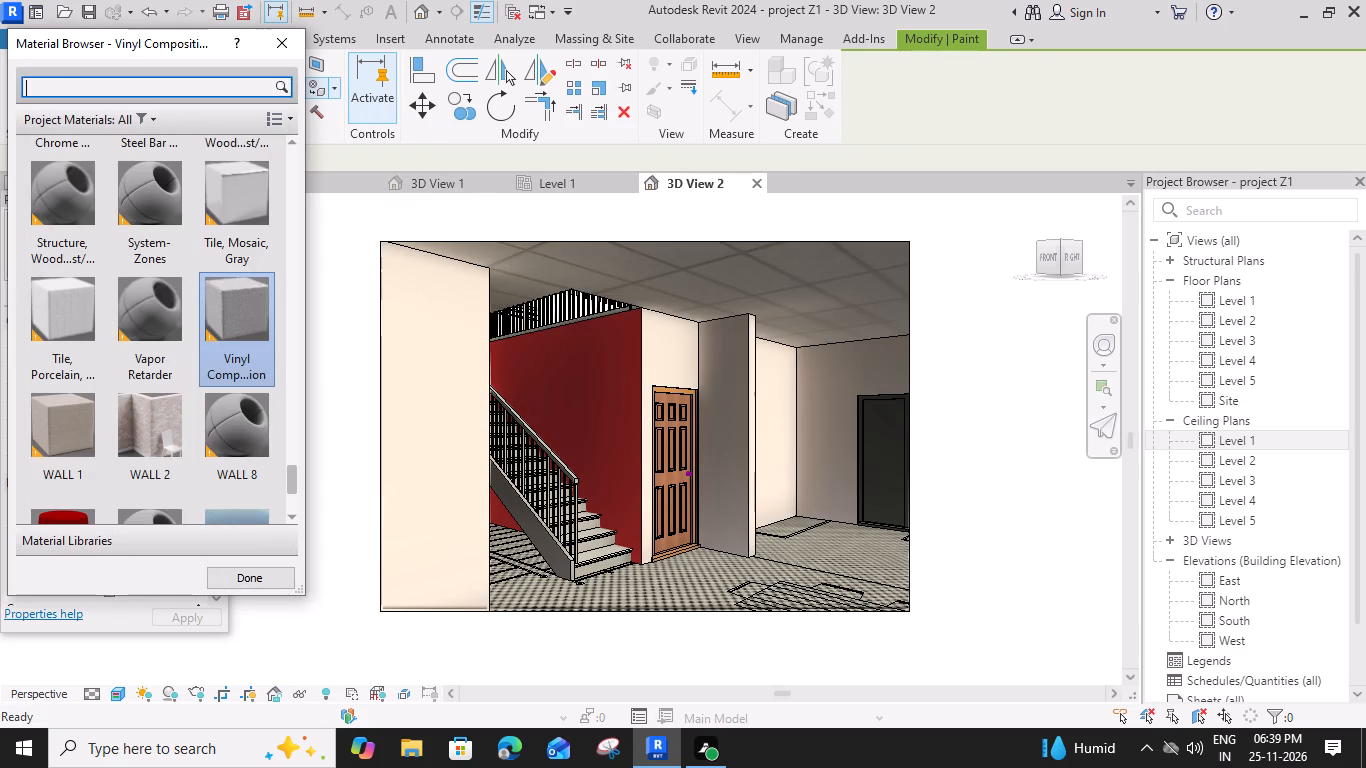
{"action": "type", "text": "cell"}
{"action": "type", "text": "in"}
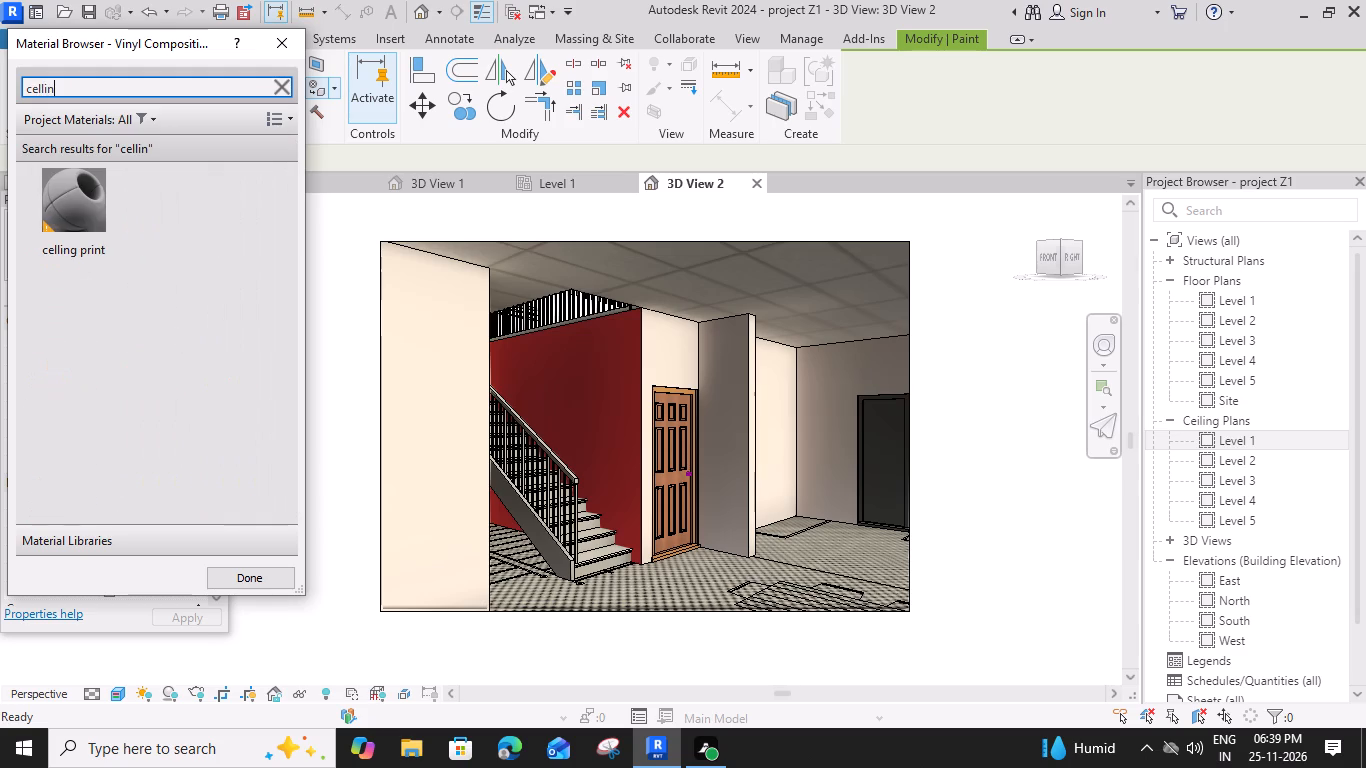
{"action": "type", "text": "g"}
{"action": "key", "text": "space"}
{"action": "left_click", "coordinate": [73, 216]}
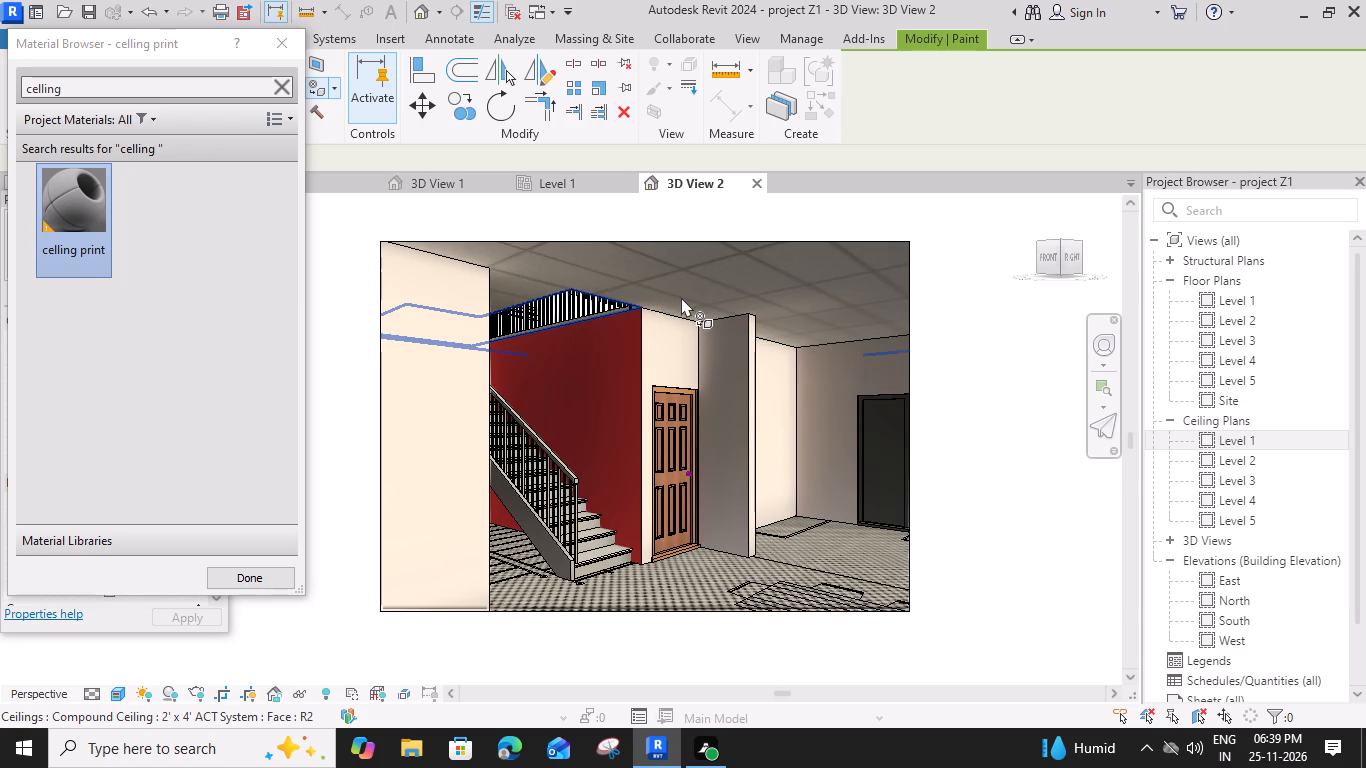
{"action": "left_click", "coordinate": [683, 267]}
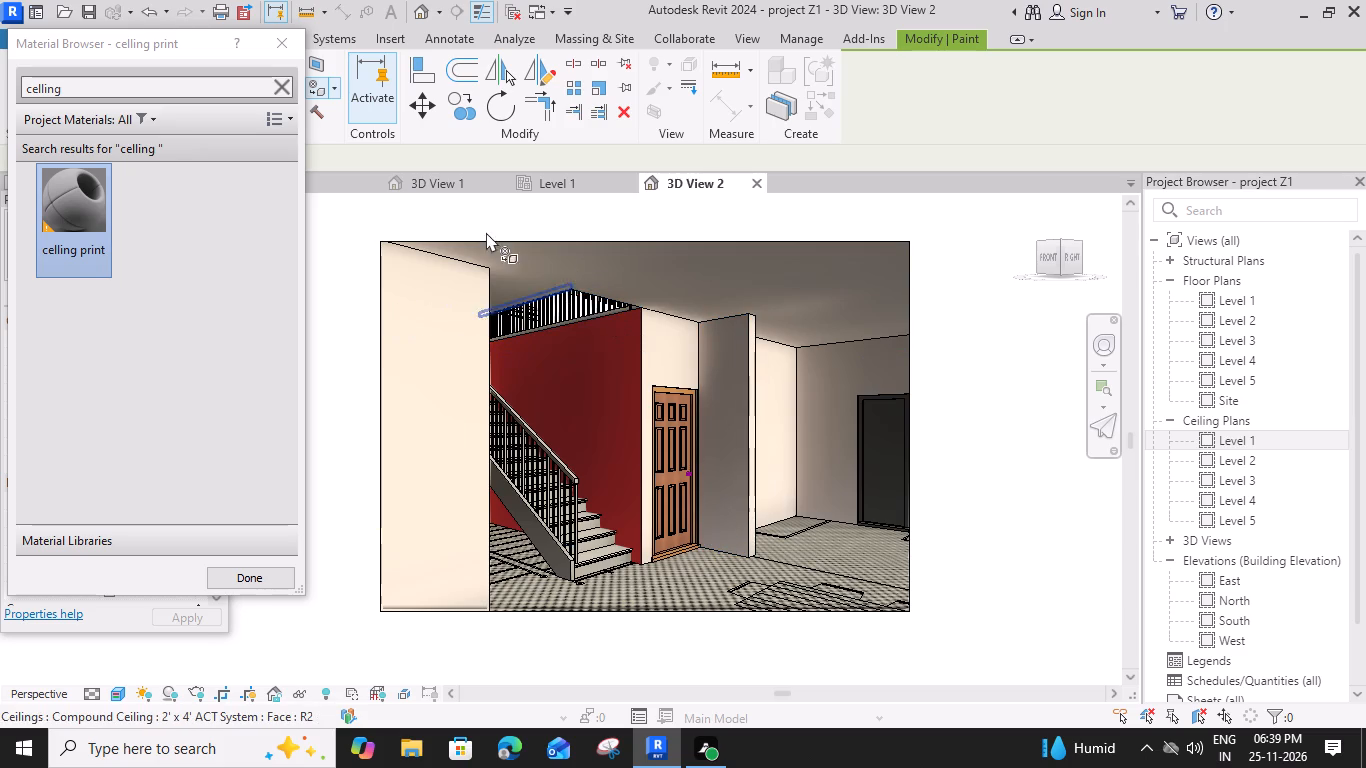
{"action": "scroll", "coordinate": [581, 376], "scroll_direction": "down", "scroll_amount": 1}
{"action": "middle_click_drag", "start_coordinate": [612, 381], "coordinate": [684, 385]}
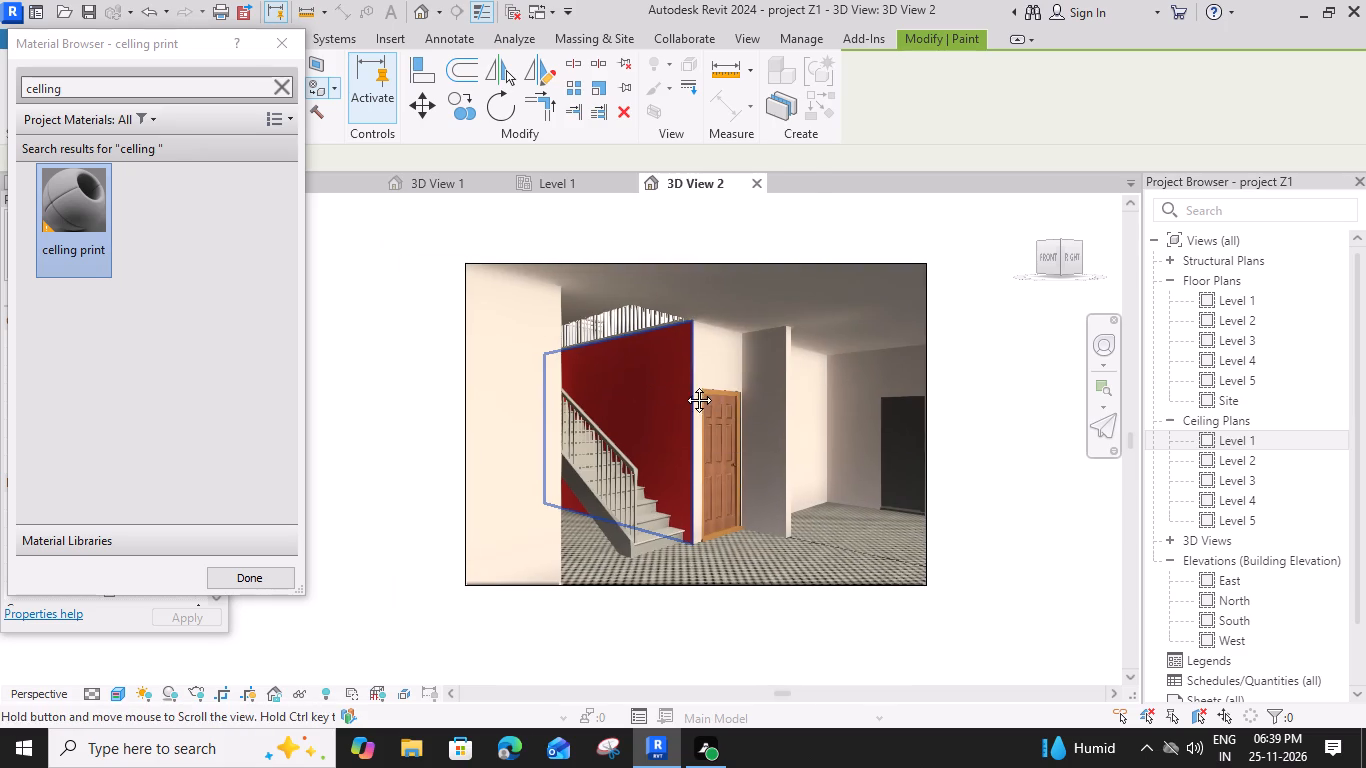
Finish painting the living room ceiling and close the material browser.
{"action": "middle_click_drag", "start_coordinate": [684, 385], "coordinate": [687, 385]}
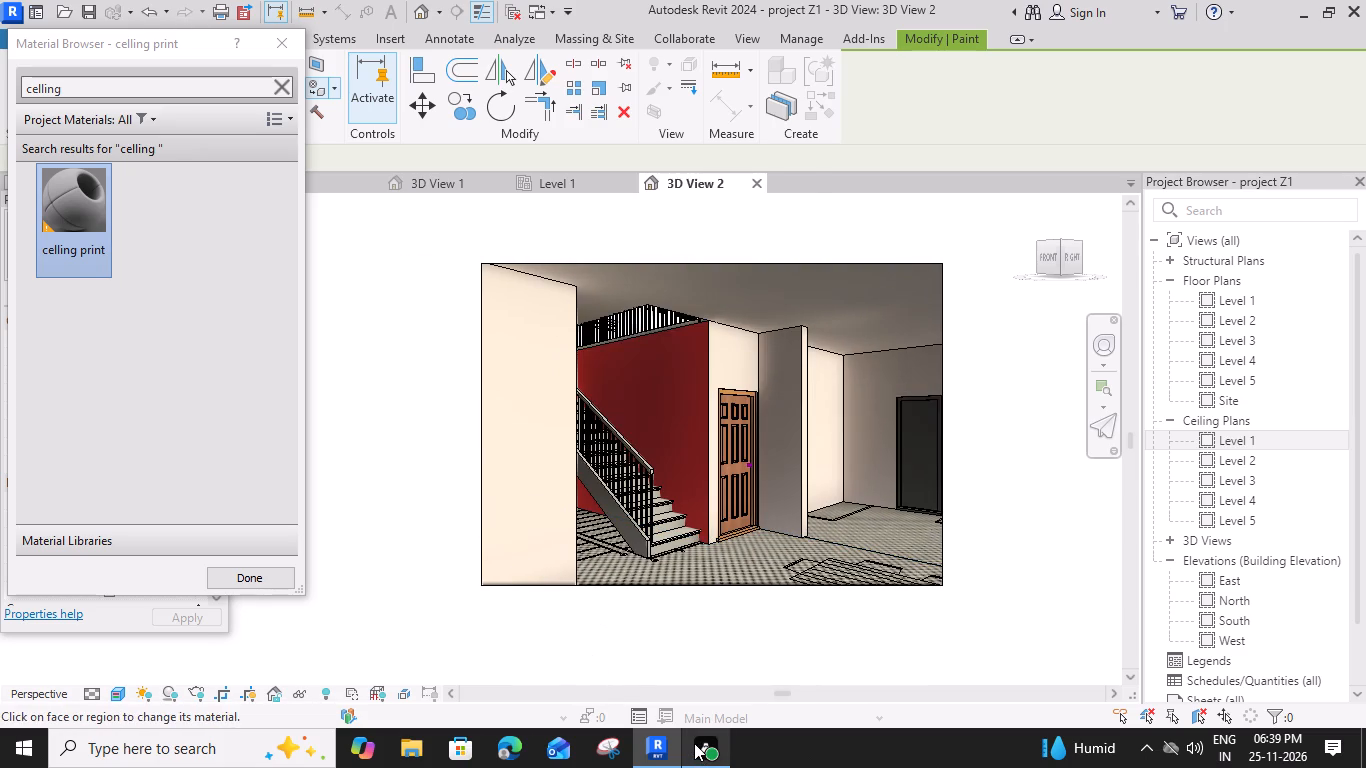
{"action": "left_click", "coordinate": [273, 578]}
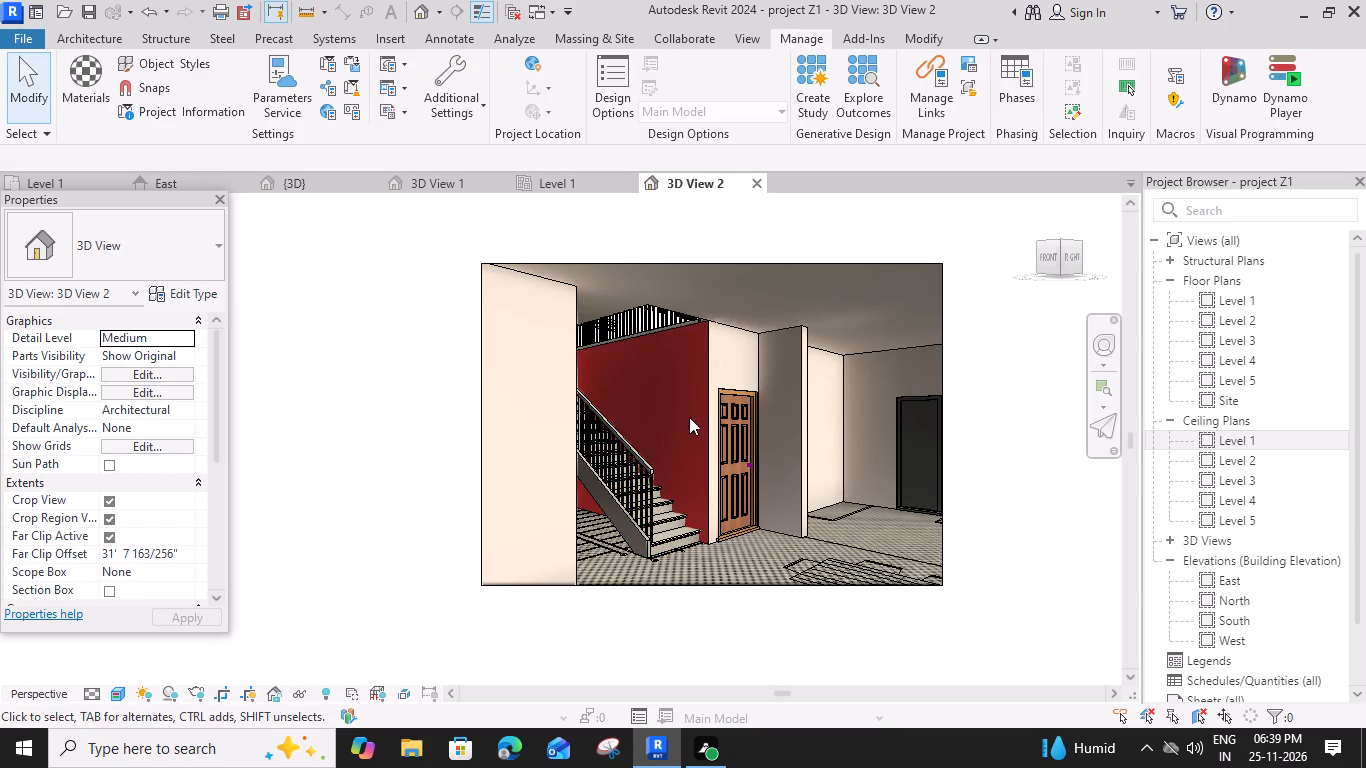
{"action": "middle_click_drag", "start_coordinate": [773, 548], "coordinate": [745, 548]}
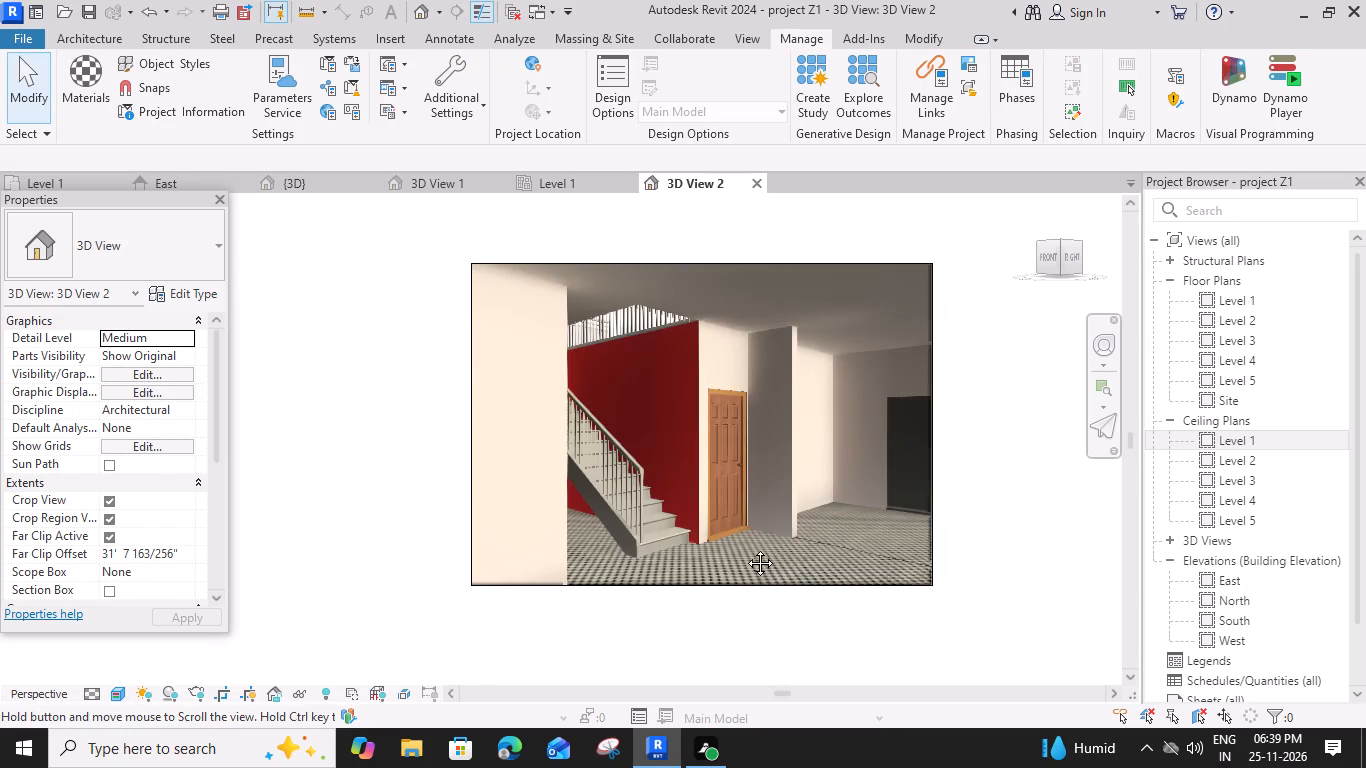
{"action": "middle_click_drag", "start_coordinate": [745, 548], "coordinate": [717, 552]}
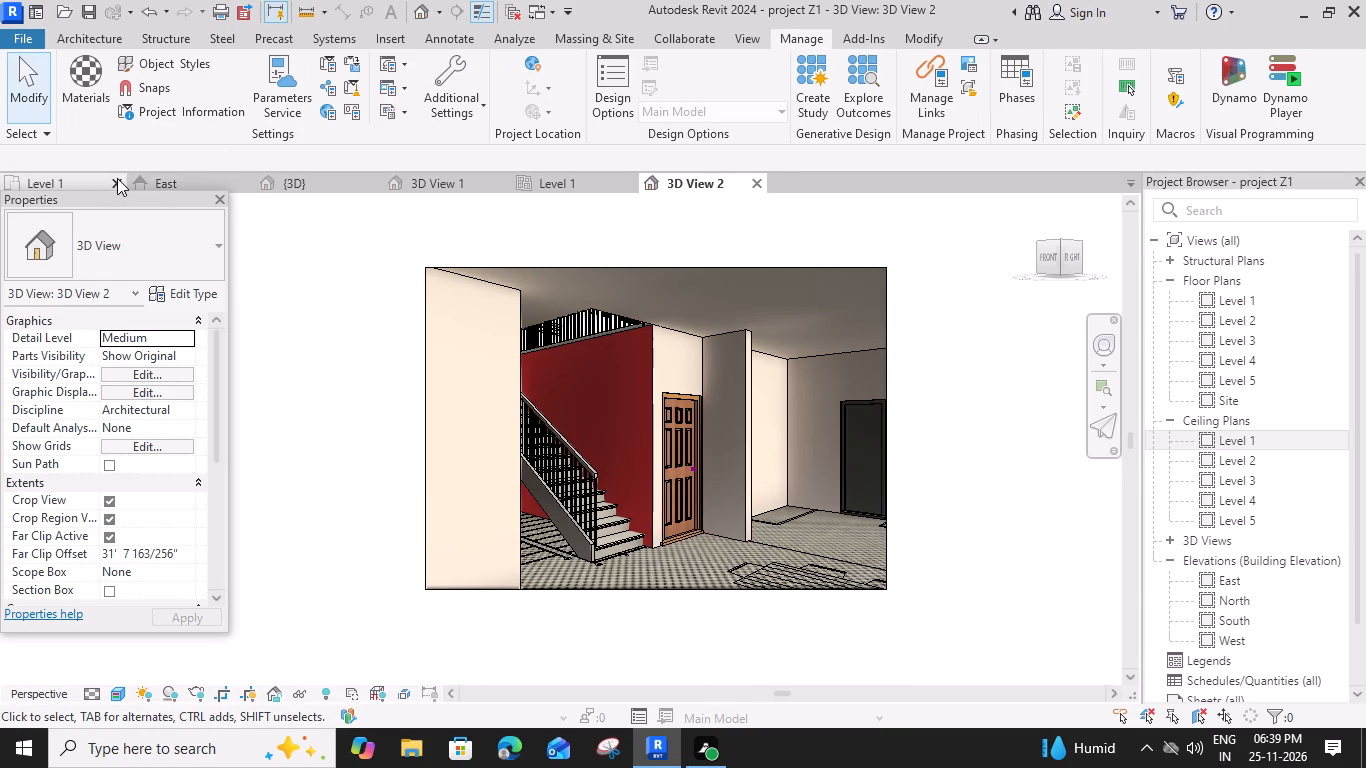
Close the Level 1 floor plan view and reopen it from the project's floor plans, framing the ground floor rooms.
{"action": "left_click", "coordinate": [117, 178]}
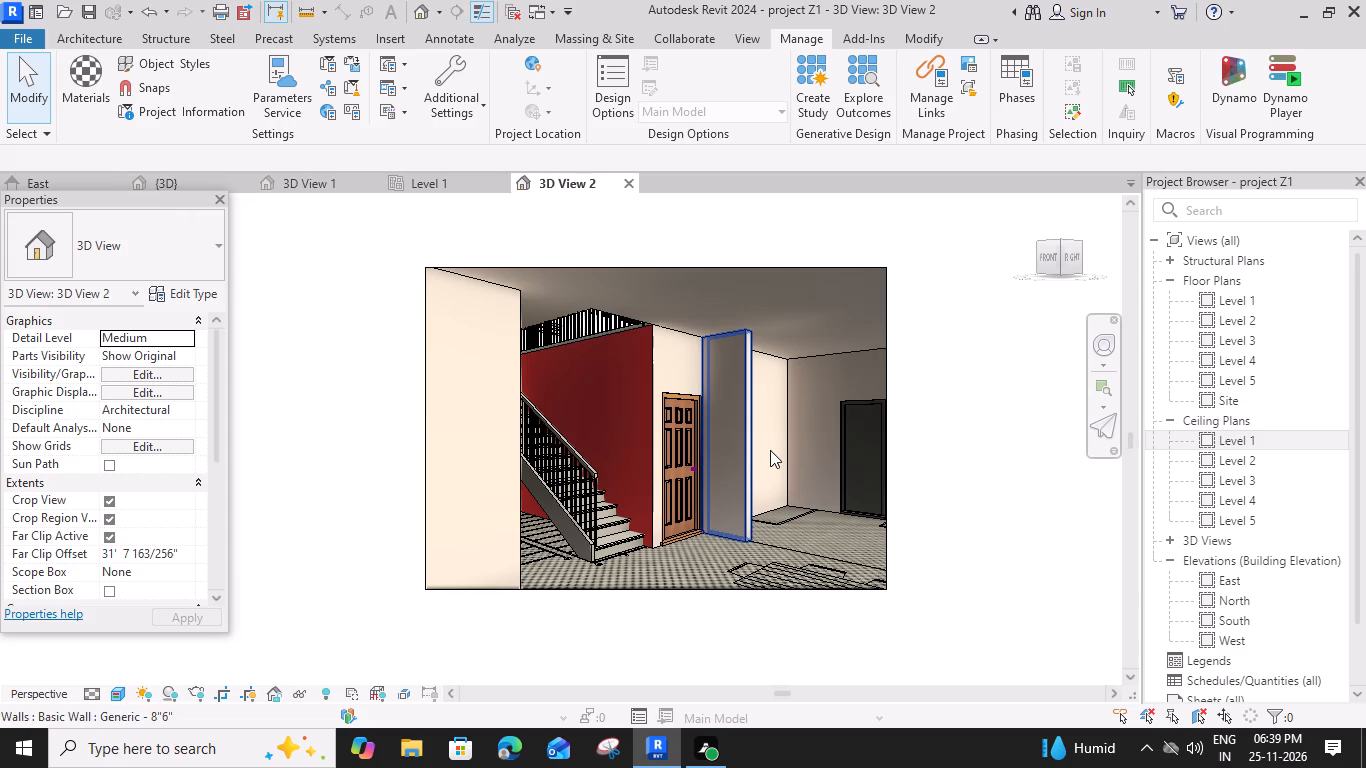
{"action": "scroll", "coordinate": [770, 450], "scroll_direction": "down", "scroll_amount": 2}
{"action": "middle_click_drag", "start_coordinate": [767, 461], "coordinate": [729, 455]}
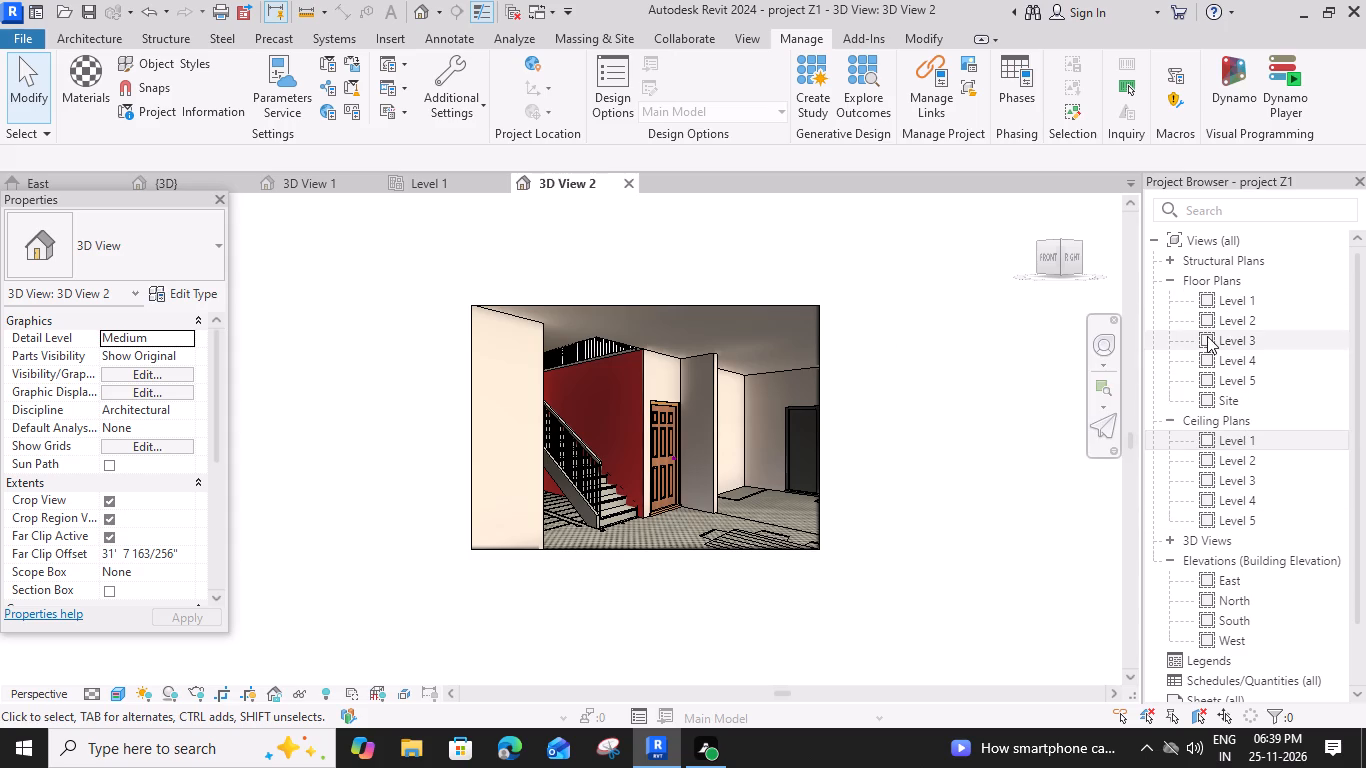
{"action": "double_click", "coordinate": [1215, 306]}
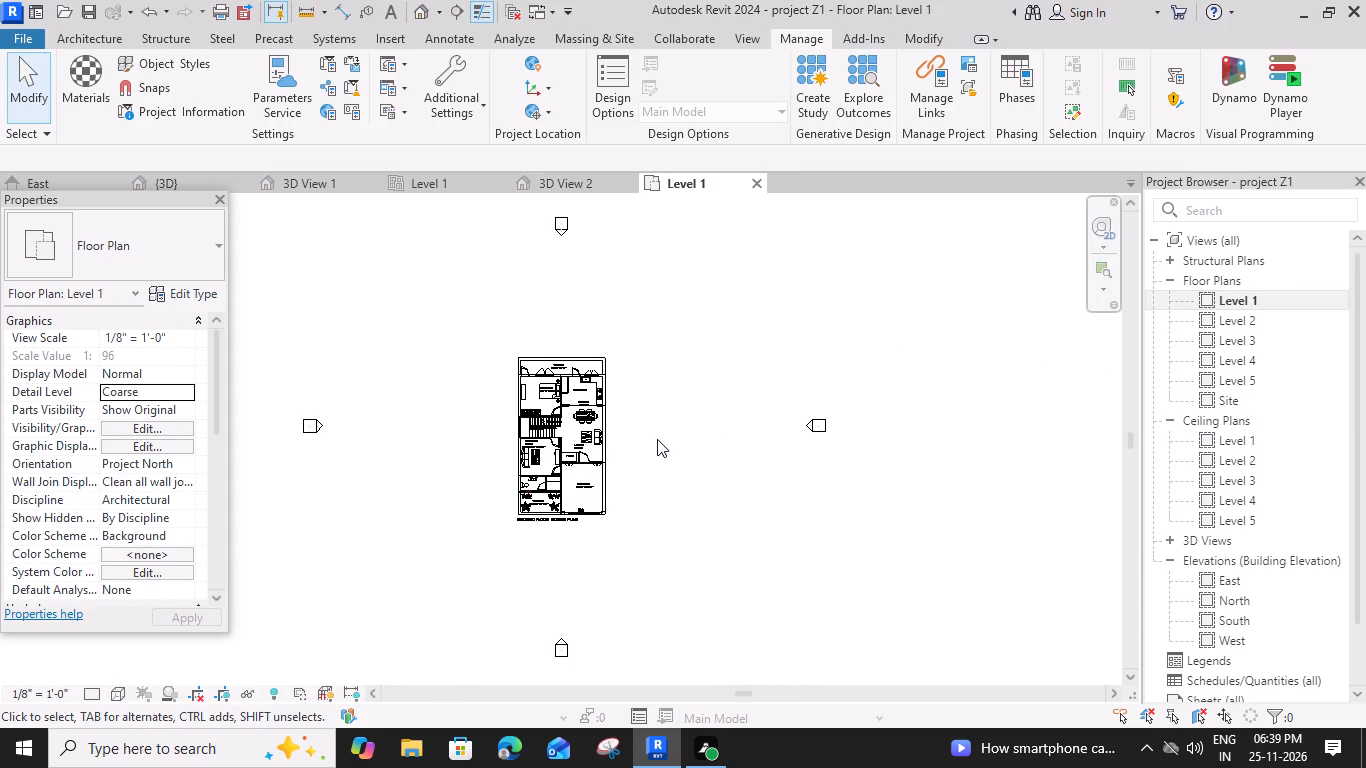
{"action": "middle_click_drag", "start_coordinate": [662, 441], "coordinate": [738, 456]}
{"action": "scroll", "coordinate": [669, 436], "scroll_direction": "up", "scroll_amount": 3}
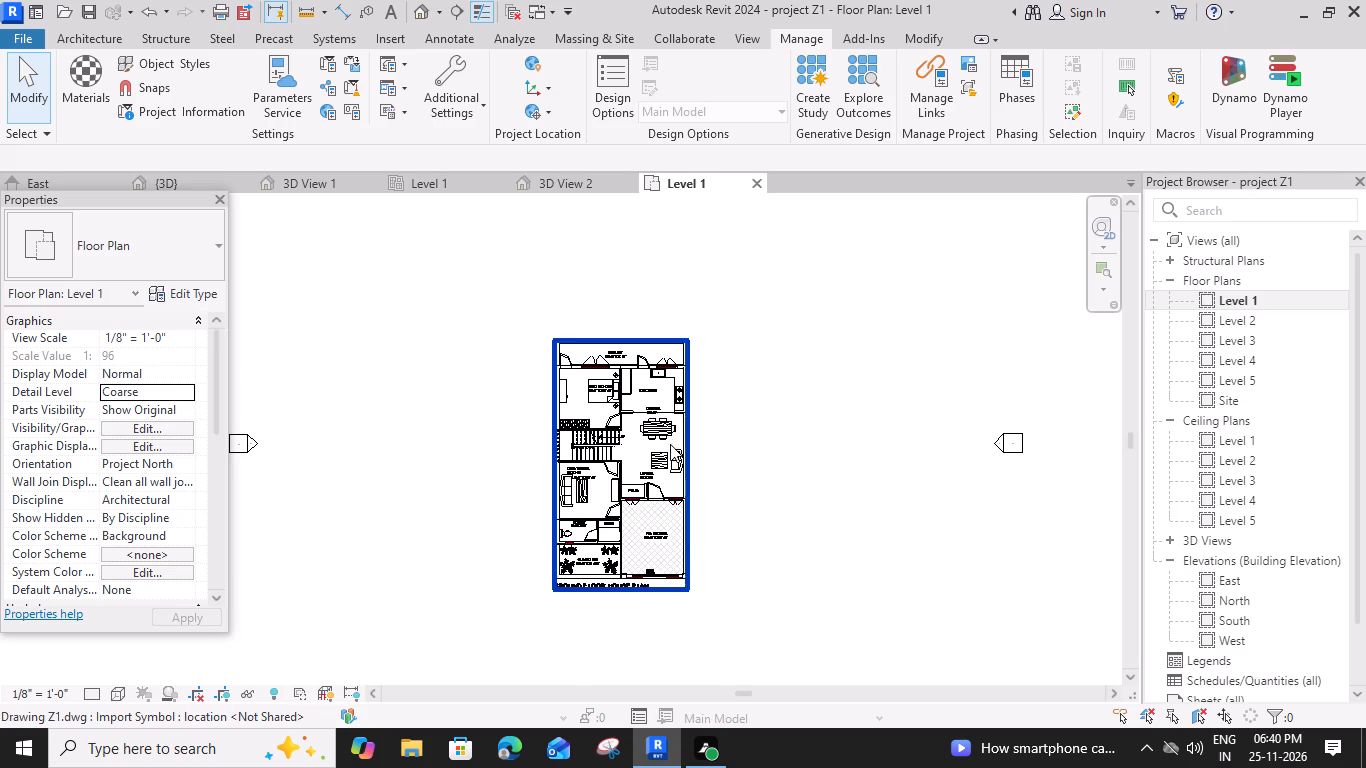
{"action": "scroll", "coordinate": [670, 444], "scroll_direction": "up", "scroll_amount": 3}
{"action": "scroll", "coordinate": [636, 517], "scroll_direction": "up", "scroll_amount": 2}
{"action": "middle_click_drag", "start_coordinate": [635, 515], "coordinate": [706, 491]}
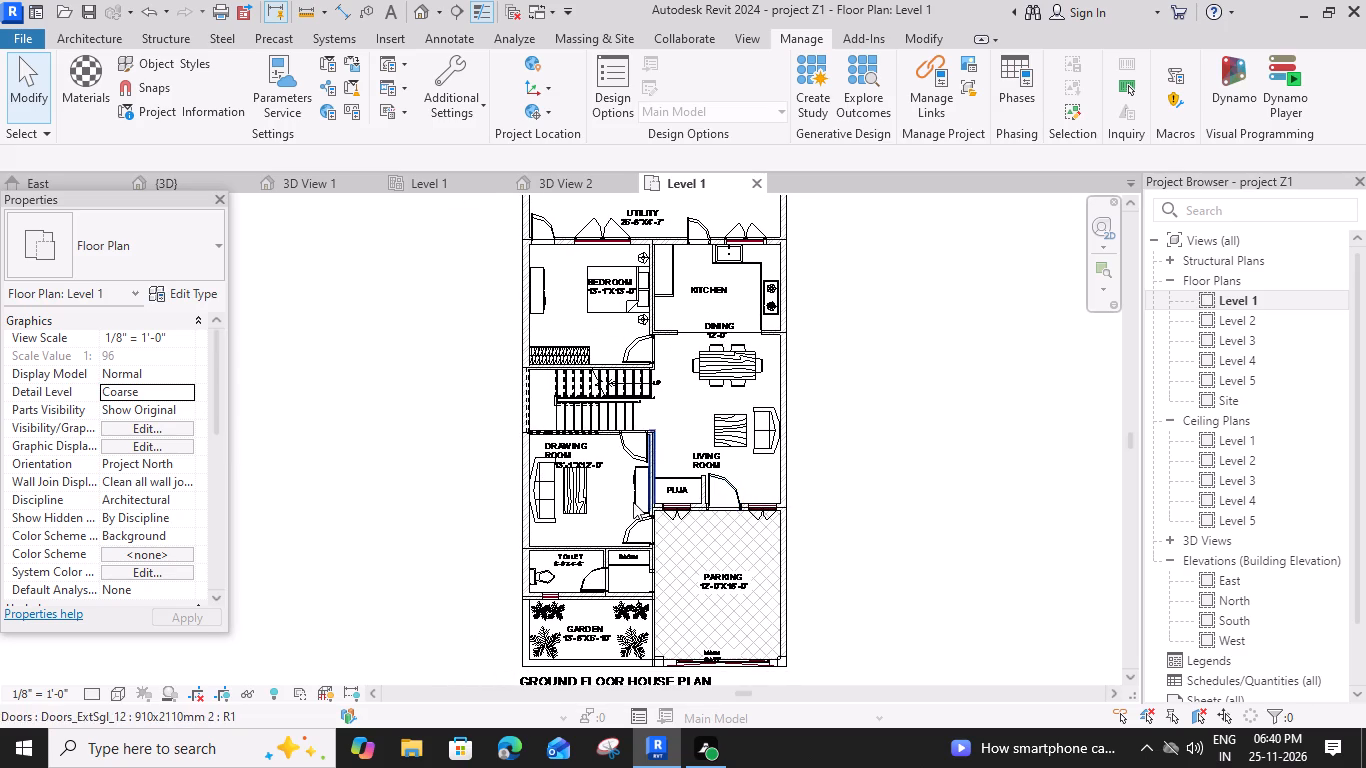
Examine the house exterior in the default 3D view, covering the brick side wall, front entrance, parking area, roof railings and stairwell opening.
{"action": "left_click", "coordinate": [200, 180]}
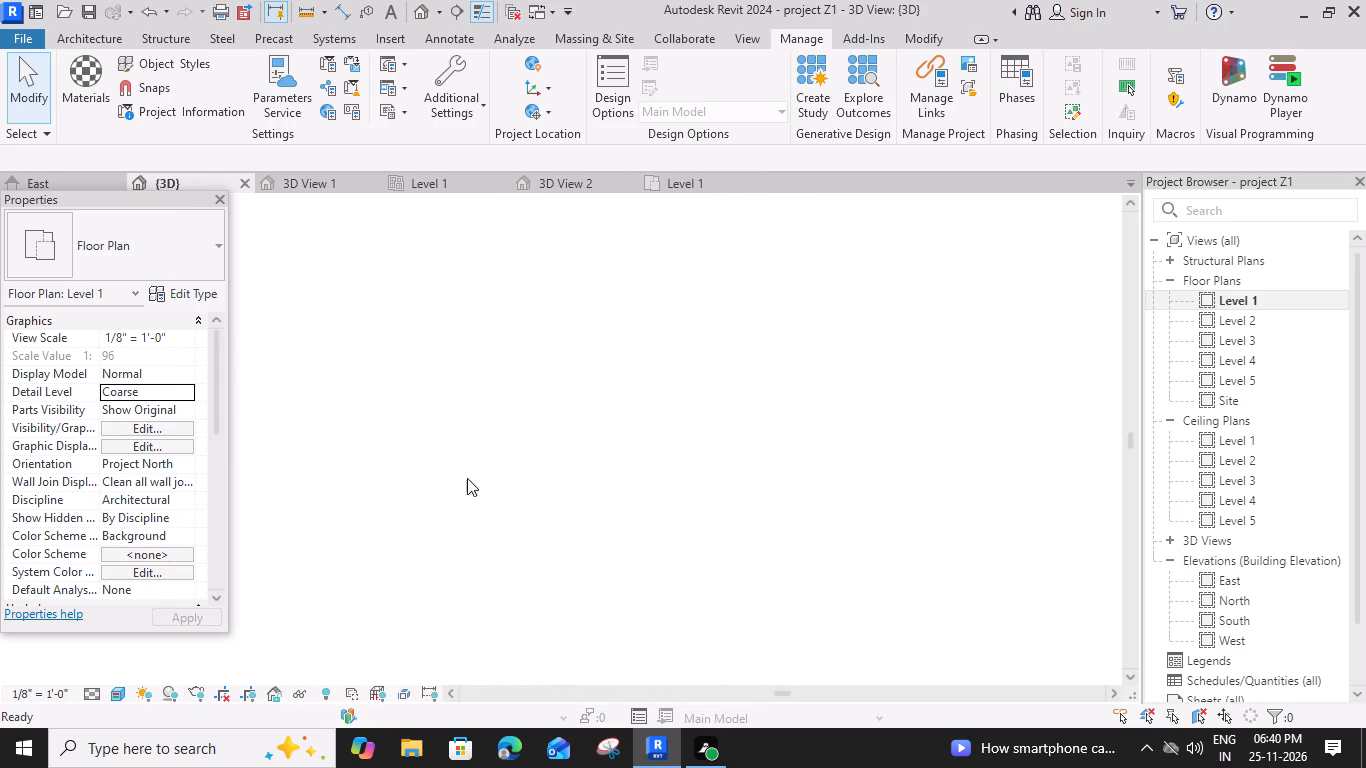
{"action": "scroll", "coordinate": [630, 500], "scroll_direction": "down", "scroll_amount": 10}
{"action": "middle_click_drag", "start_coordinate": [633, 567], "coordinate": [648, 563]}
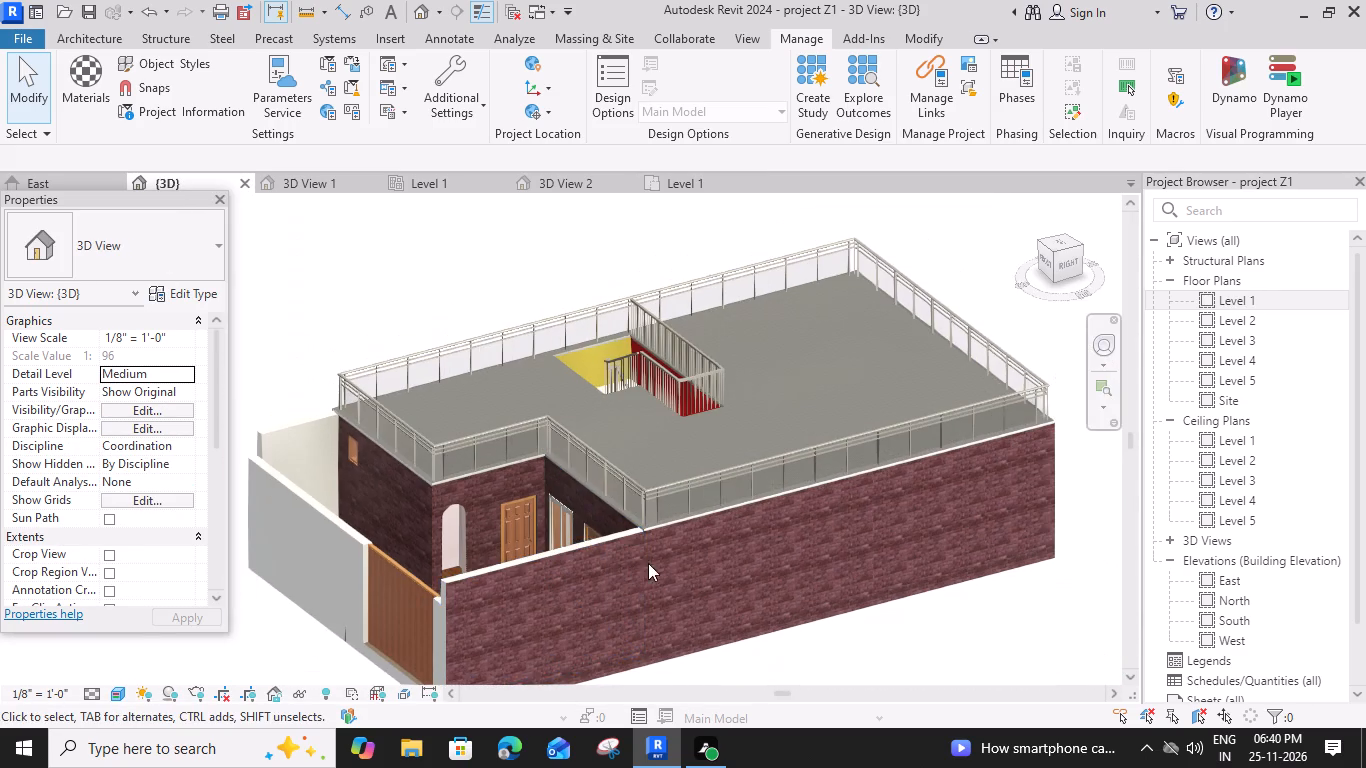
{"action": "middle_click_drag", "start_coordinate": [648, 563], "coordinate": [665, 537]}
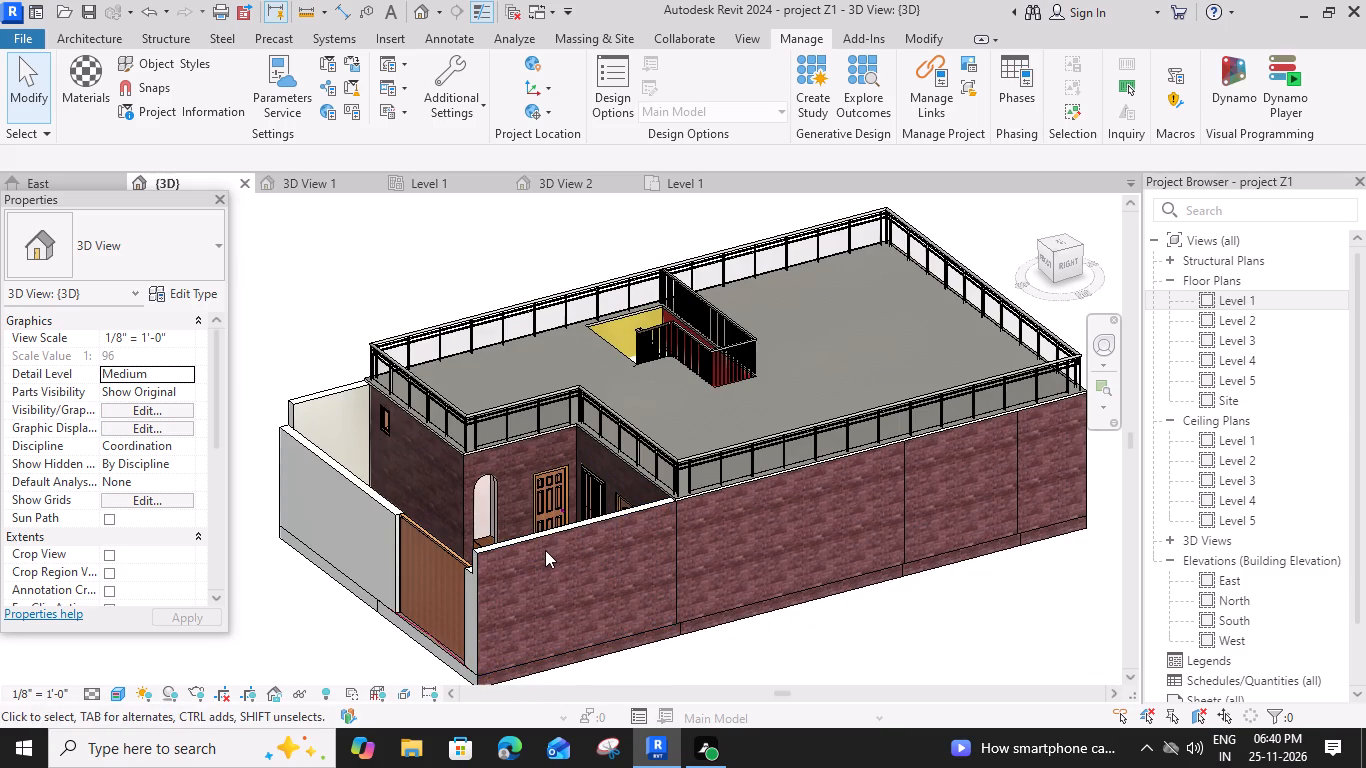
{"action": "middle_click_drag", "start_coordinate": [546, 549], "coordinate": [559, 574]}
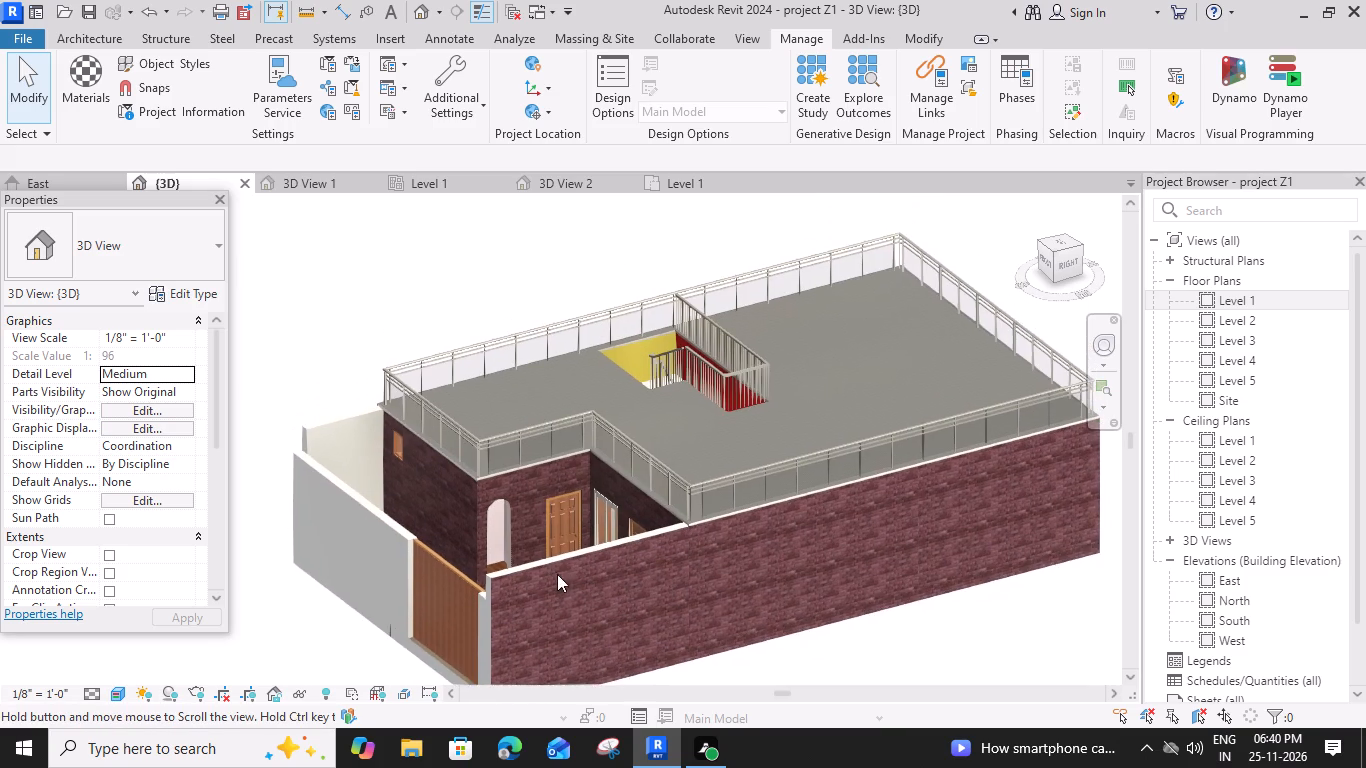
{"action": "scroll", "coordinate": [551, 568], "scroll_direction": "down", "scroll_amount": 1}
{"action": "middle_click_drag", "start_coordinate": [556, 620], "coordinate": [539, 479]}
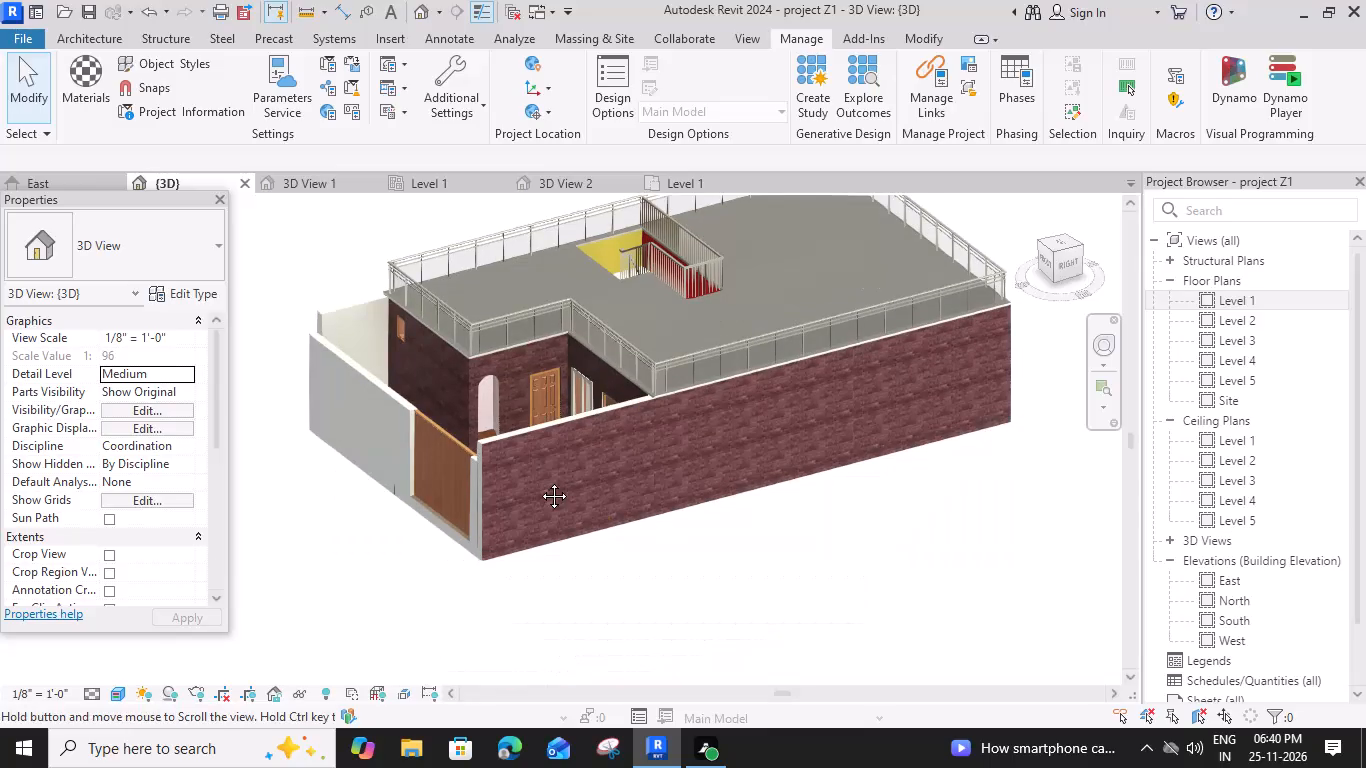
{"action": "scroll", "coordinate": [523, 575], "scroll_direction": "up", "scroll_amount": 3}
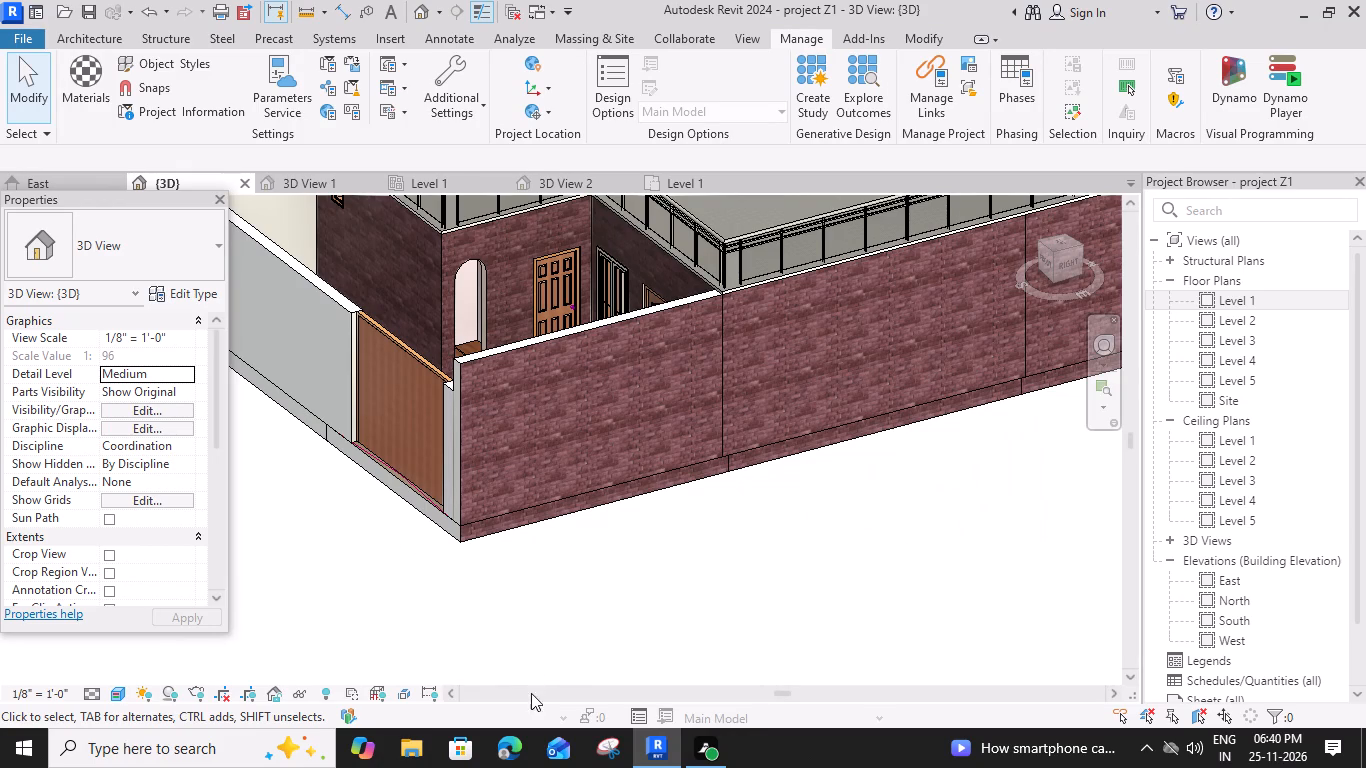
{"action": "middle_click_drag", "start_coordinate": [557, 618], "coordinate": [559, 630]}
{"action": "middle_click_drag", "start_coordinate": [559, 630], "coordinate": [646, 745]}
{"action": "middle_click_drag", "start_coordinate": [699, 567], "coordinate": [692, 574]}
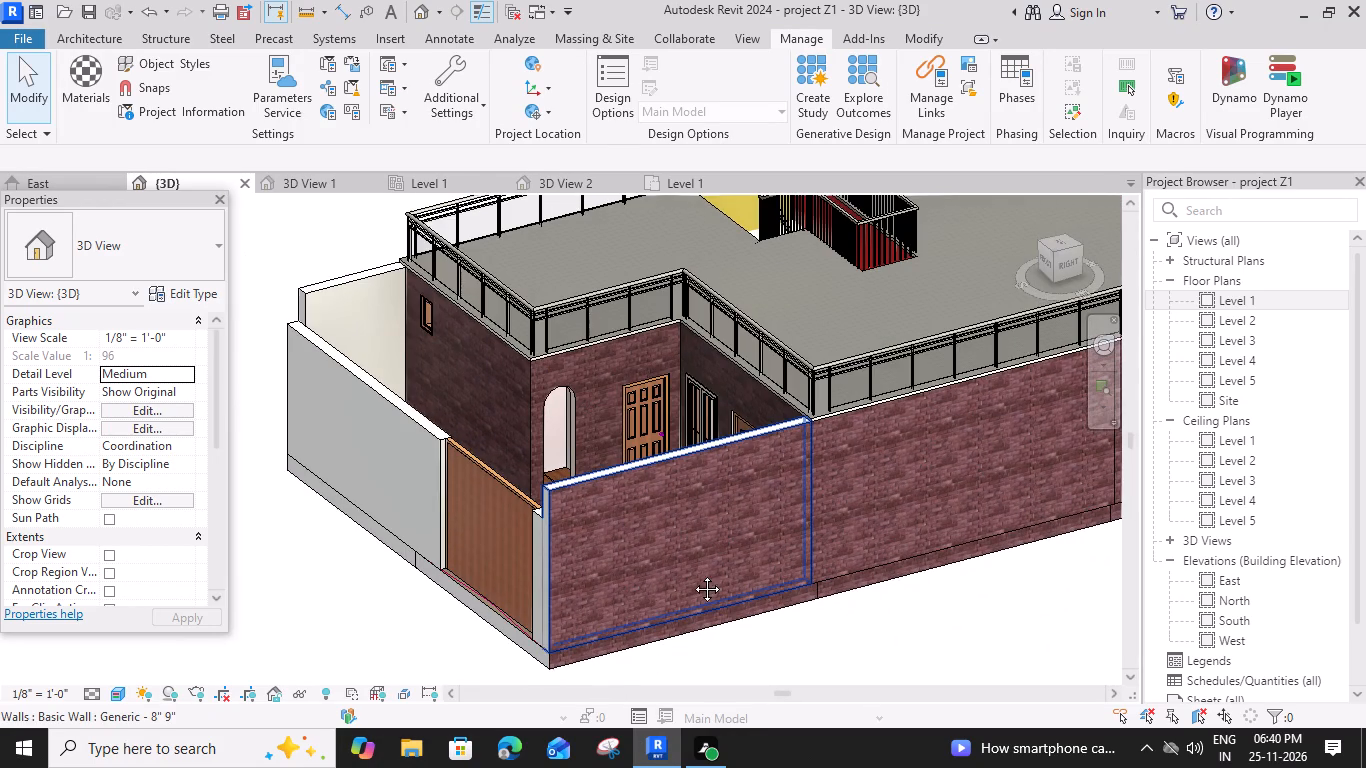
{"action": "middle_click_drag", "start_coordinate": [692, 574], "coordinate": [617, 616]}
{"action": "scroll", "coordinate": [621, 594], "scroll_direction": "down", "scroll_amount": 2}
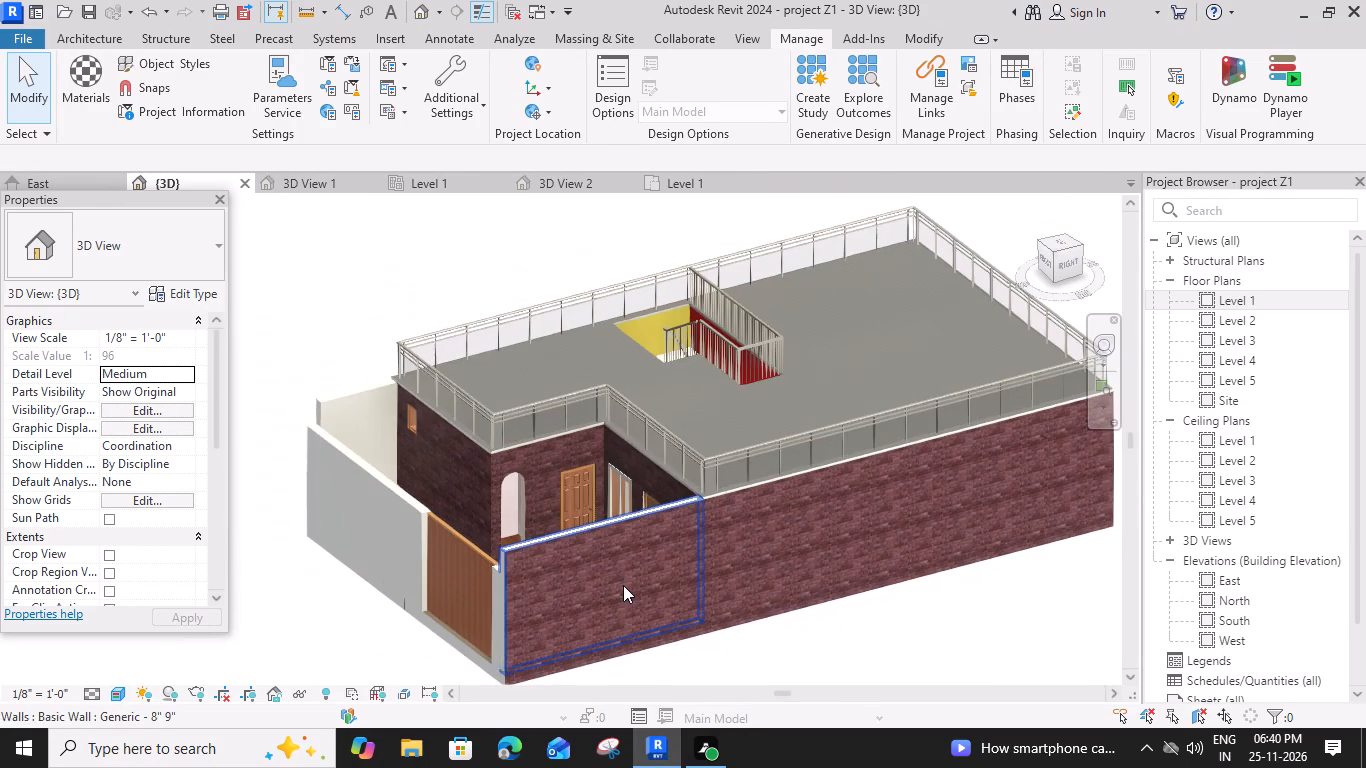
{"action": "scroll", "coordinate": [676, 605], "scroll_direction": "down", "scroll_amount": 2}
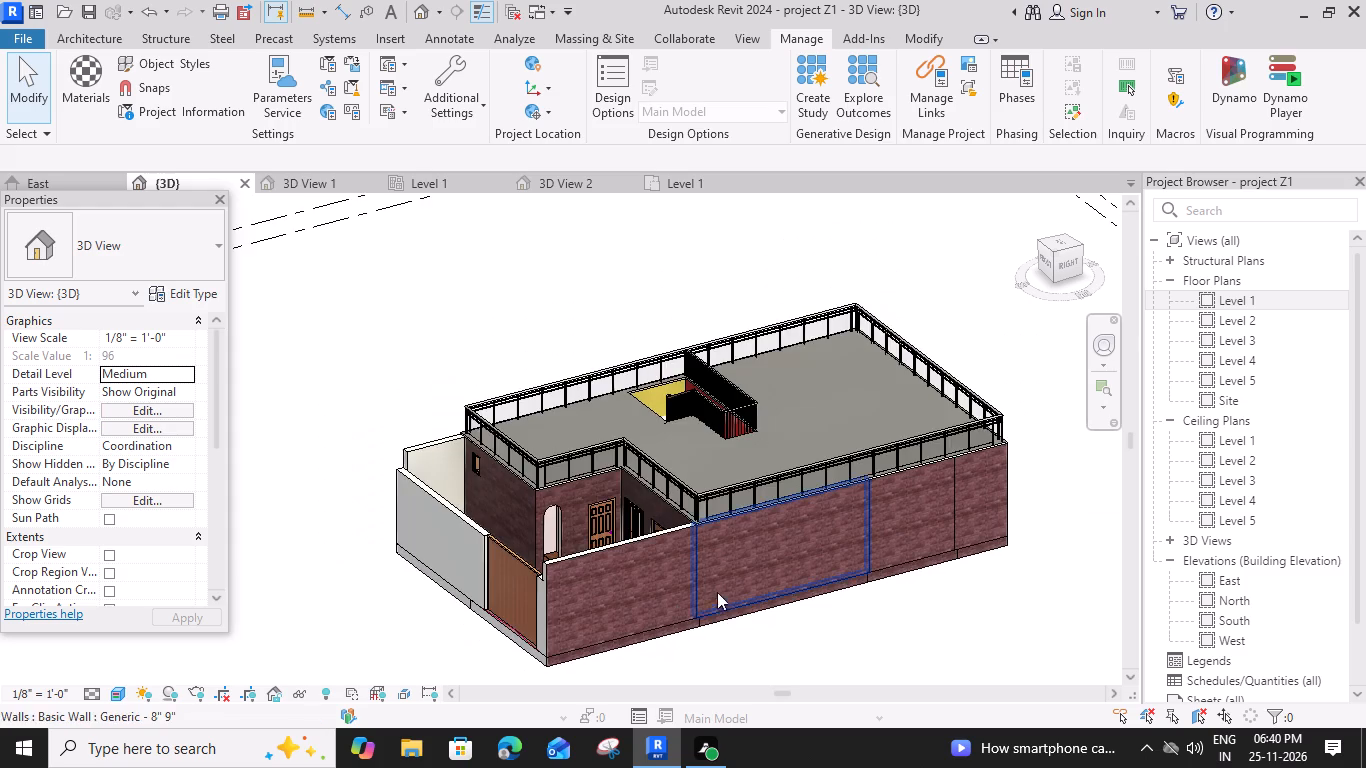
{"action": "middle_click_drag", "start_coordinate": [702, 573], "coordinate": [654, 549]}
{"action": "scroll", "coordinate": [533, 553], "scroll_direction": "up", "scroll_amount": 4}
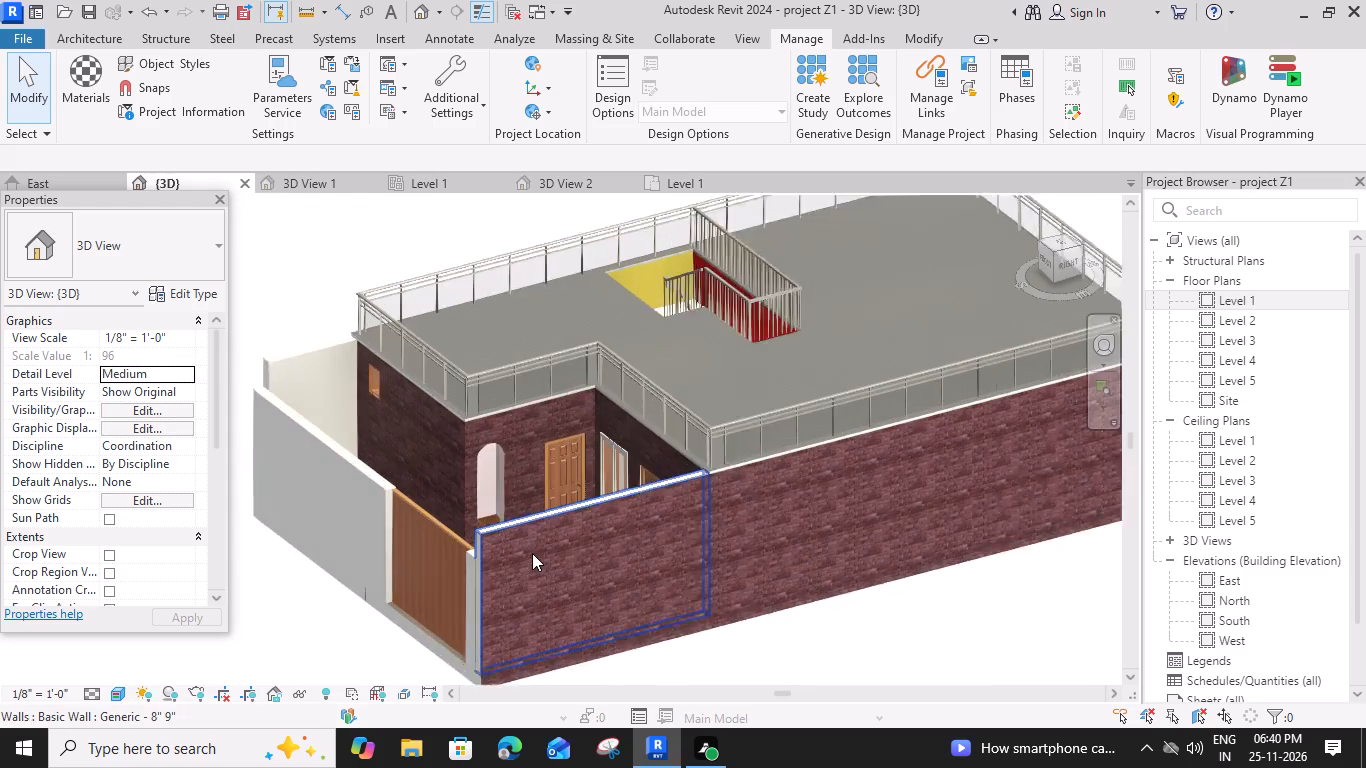
{"action": "scroll", "coordinate": [525, 553], "scroll_direction": "up", "scroll_amount": 6}
{"action": "middle_click_drag", "start_coordinate": [522, 554], "coordinate": [596, 667]}
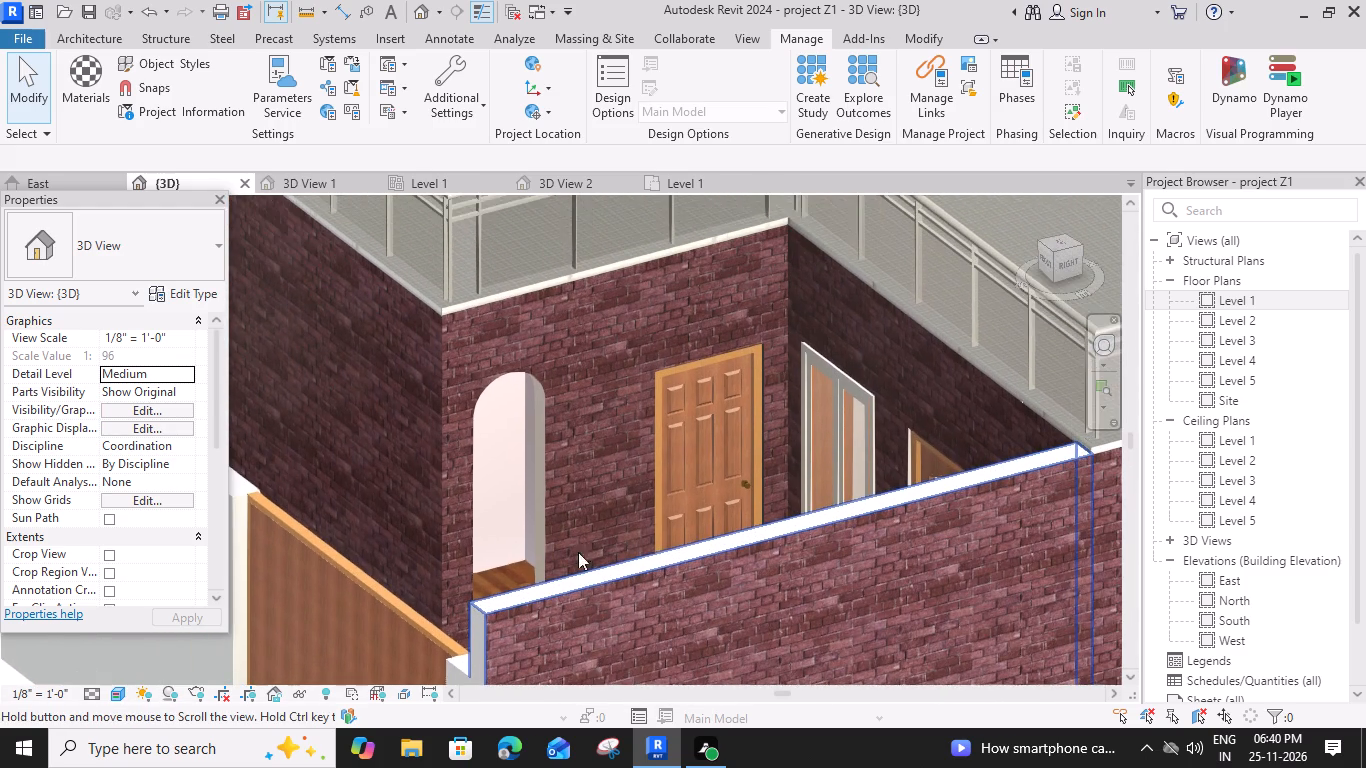
{"action": "scroll", "coordinate": [582, 527], "scroll_direction": "down", "scroll_amount": 2}
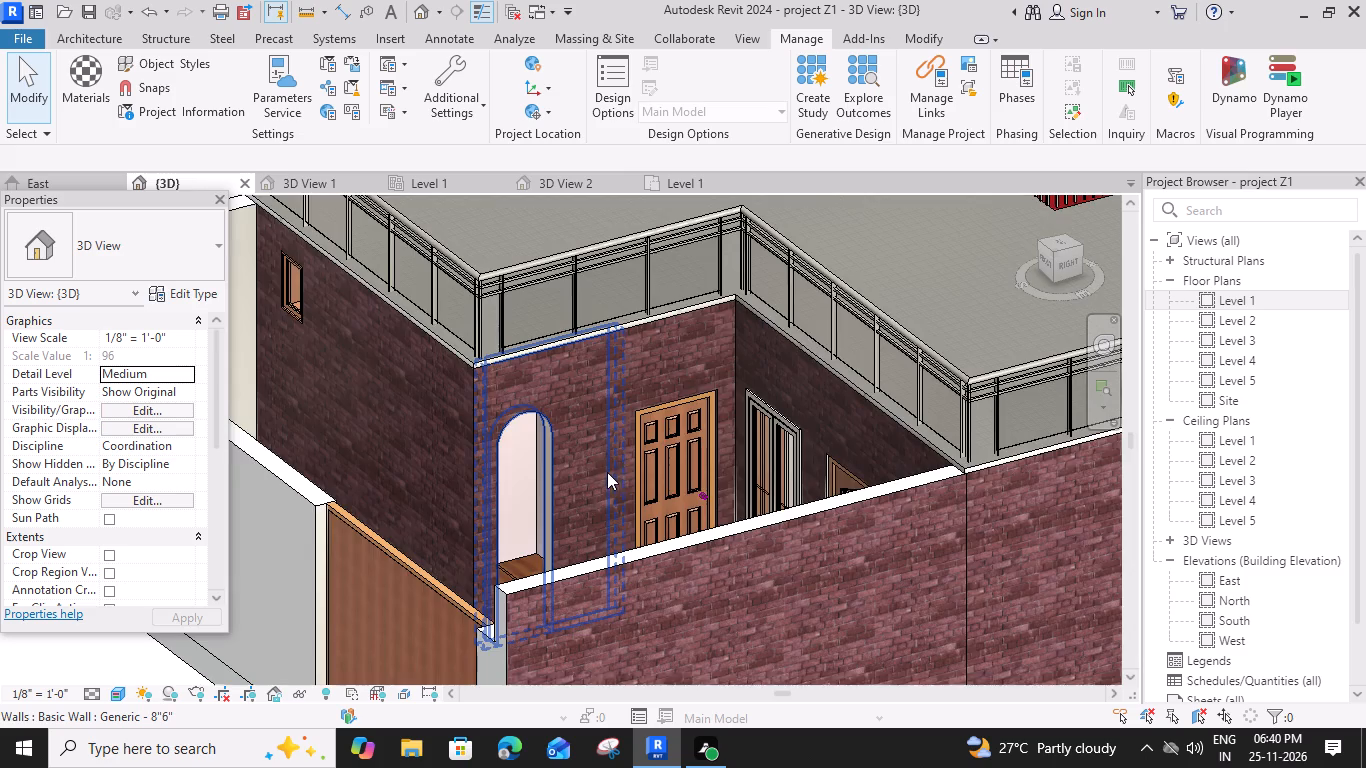
{"action": "scroll", "coordinate": [605, 474], "scroll_direction": "down", "scroll_amount": 4}
{"action": "middle_click_drag", "start_coordinate": [541, 501], "coordinate": [626, 533], "text": "shift"}
{"action": "scroll", "coordinate": [629, 520], "scroll_direction": "down", "scroll_amount": 3}
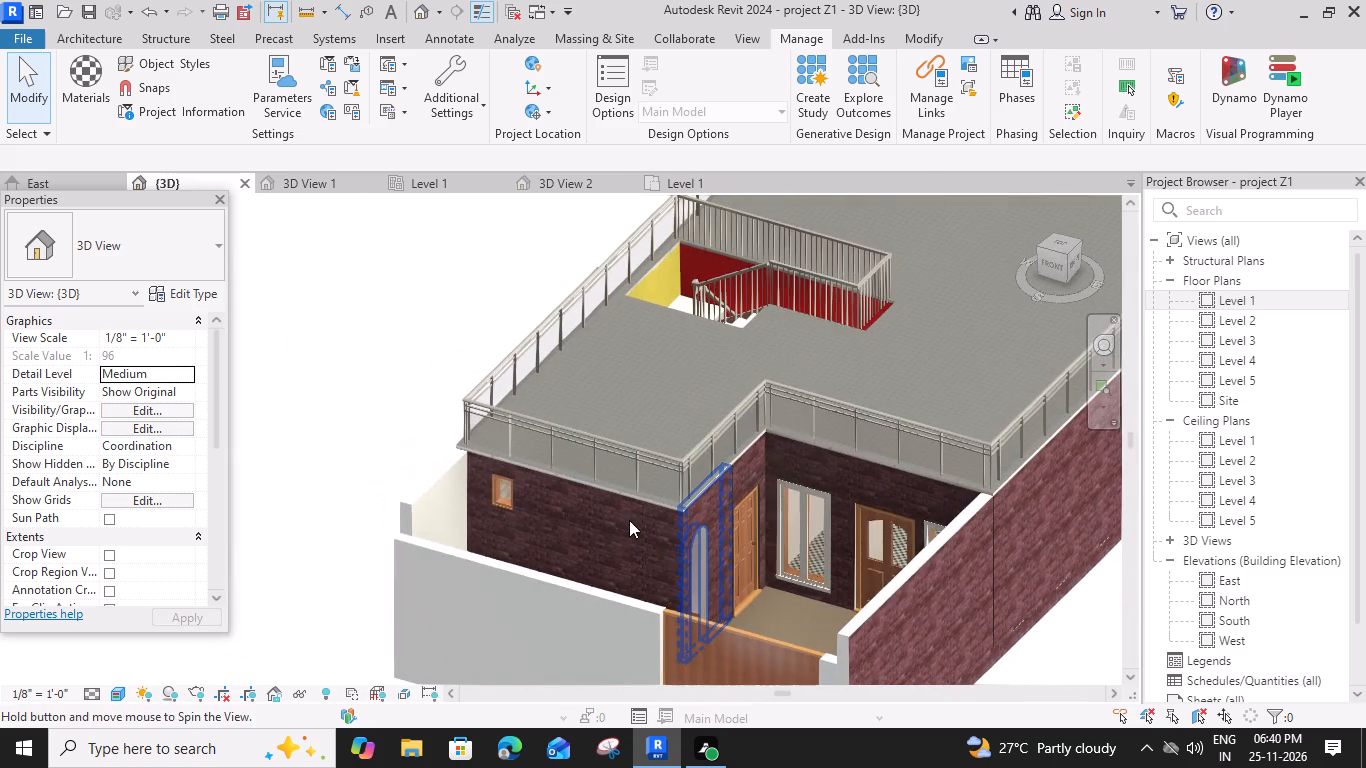
{"action": "middle_click_drag", "start_coordinate": [759, 547], "coordinate": [708, 489]}
{"action": "middle_click_drag", "start_coordinate": [692, 502], "coordinate": [647, 669], "text": "shift"}
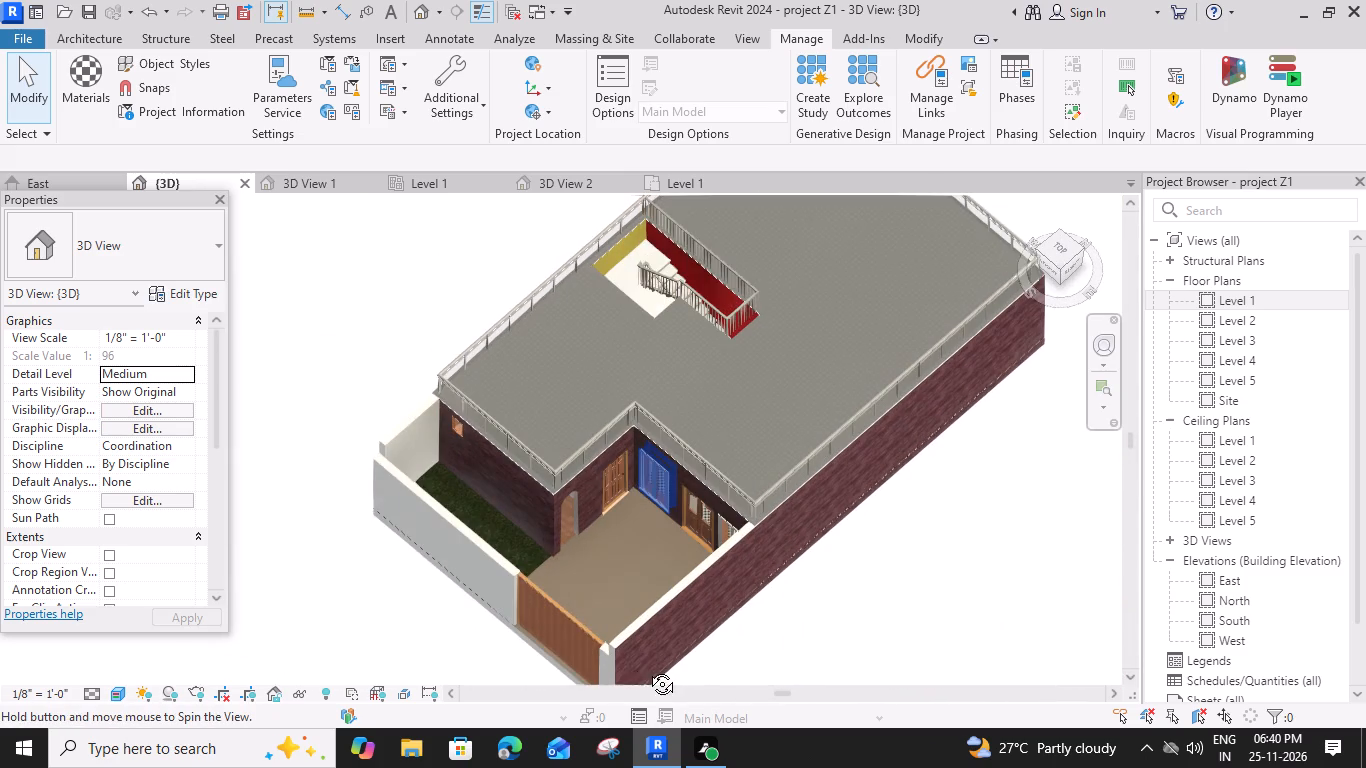
{"action": "middle_click_drag", "start_coordinate": [647, 669], "coordinate": [638, 666], "text": "shift"}
{"action": "scroll", "coordinate": [688, 424], "scroll_direction": "down", "scroll_amount": 3}
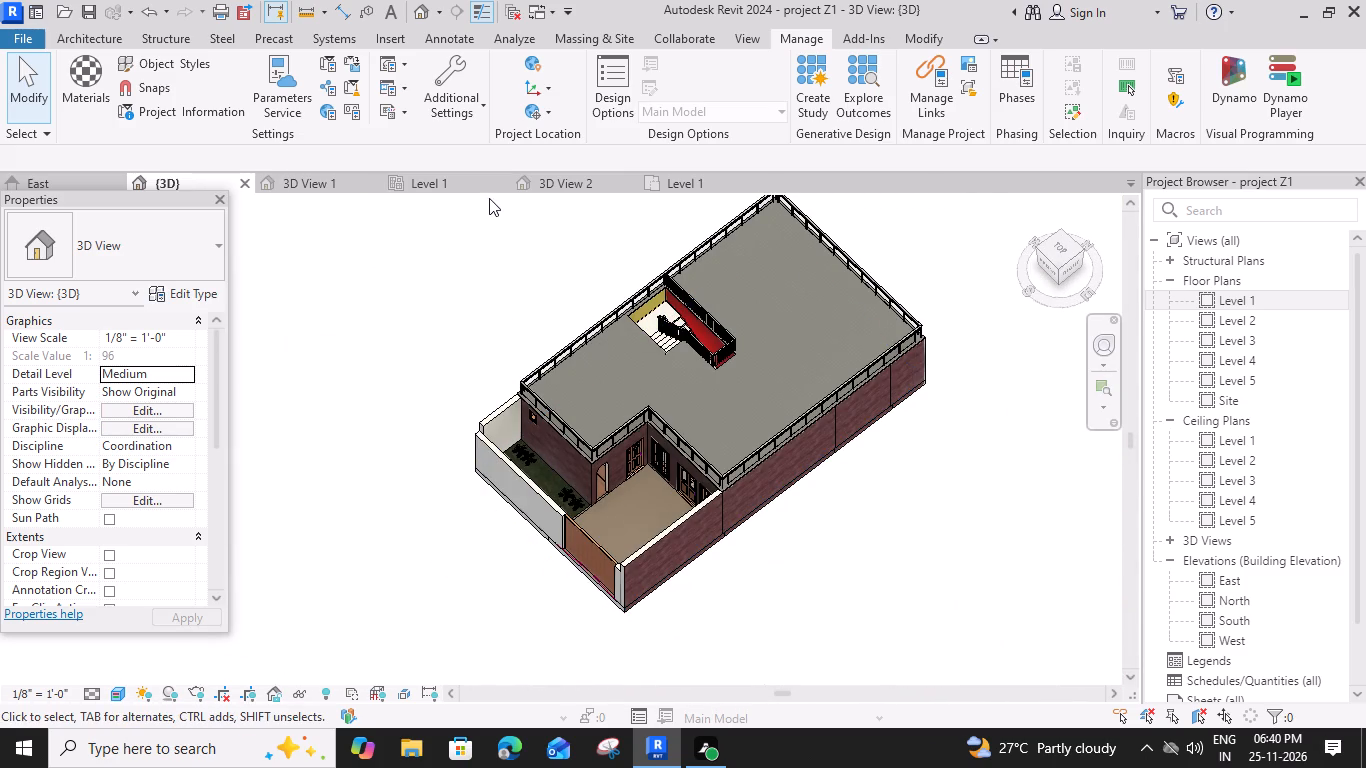
Place a perspective camera on the Level 1 plan from the kitchen corner beside the bedroom and dining area, aimed diagonally at the opposite utility-side corner.
{"action": "left_click", "coordinate": [677, 177]}
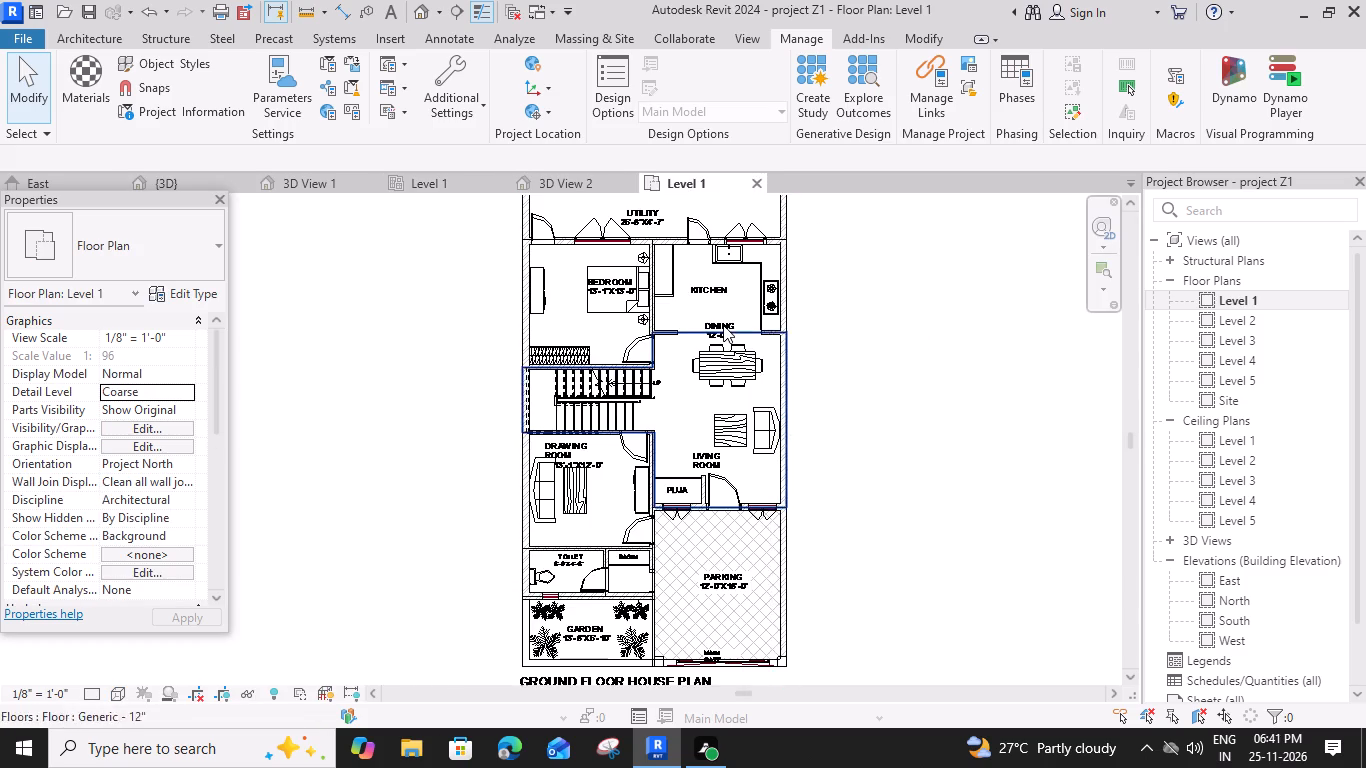
{"action": "left_click", "coordinate": [437, 13]}
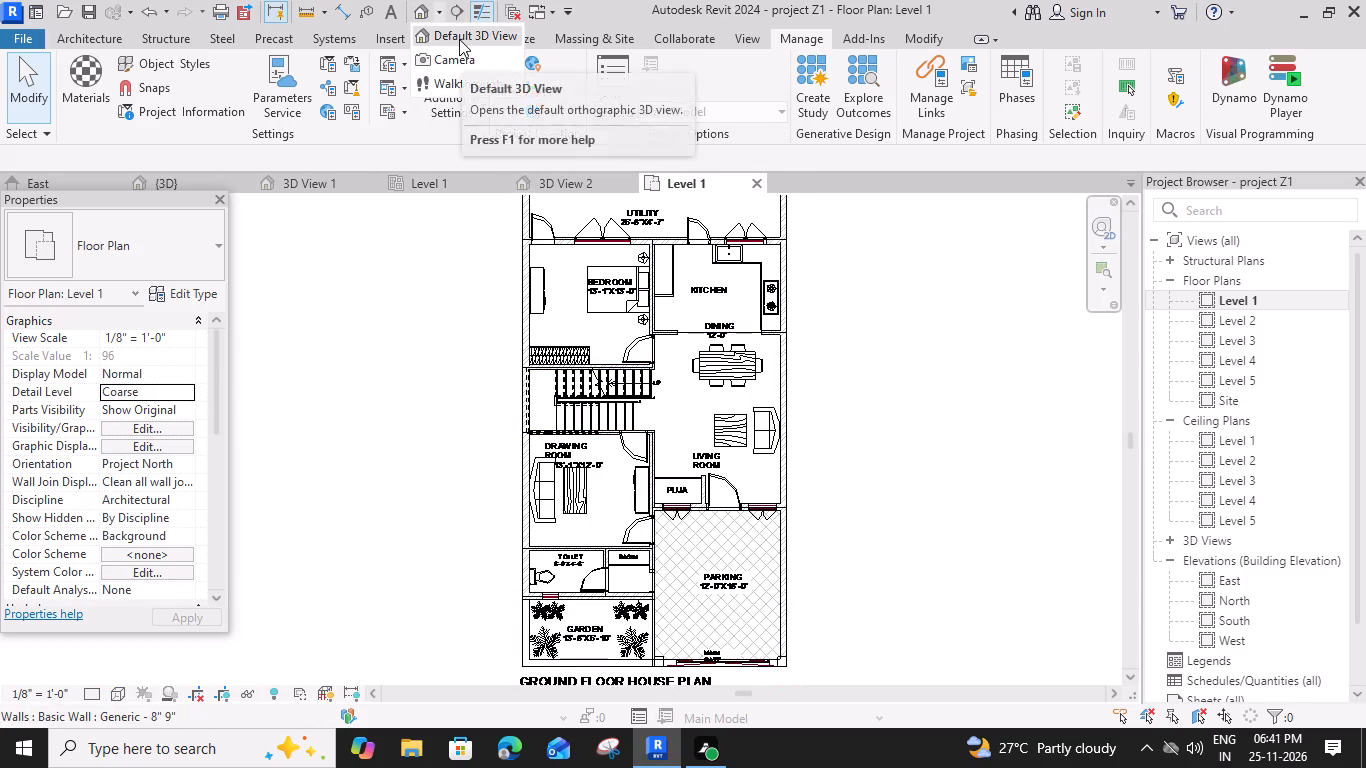
{"action": "left_click", "coordinate": [459, 39]}
{"action": "left_click", "coordinate": [435, 12]}
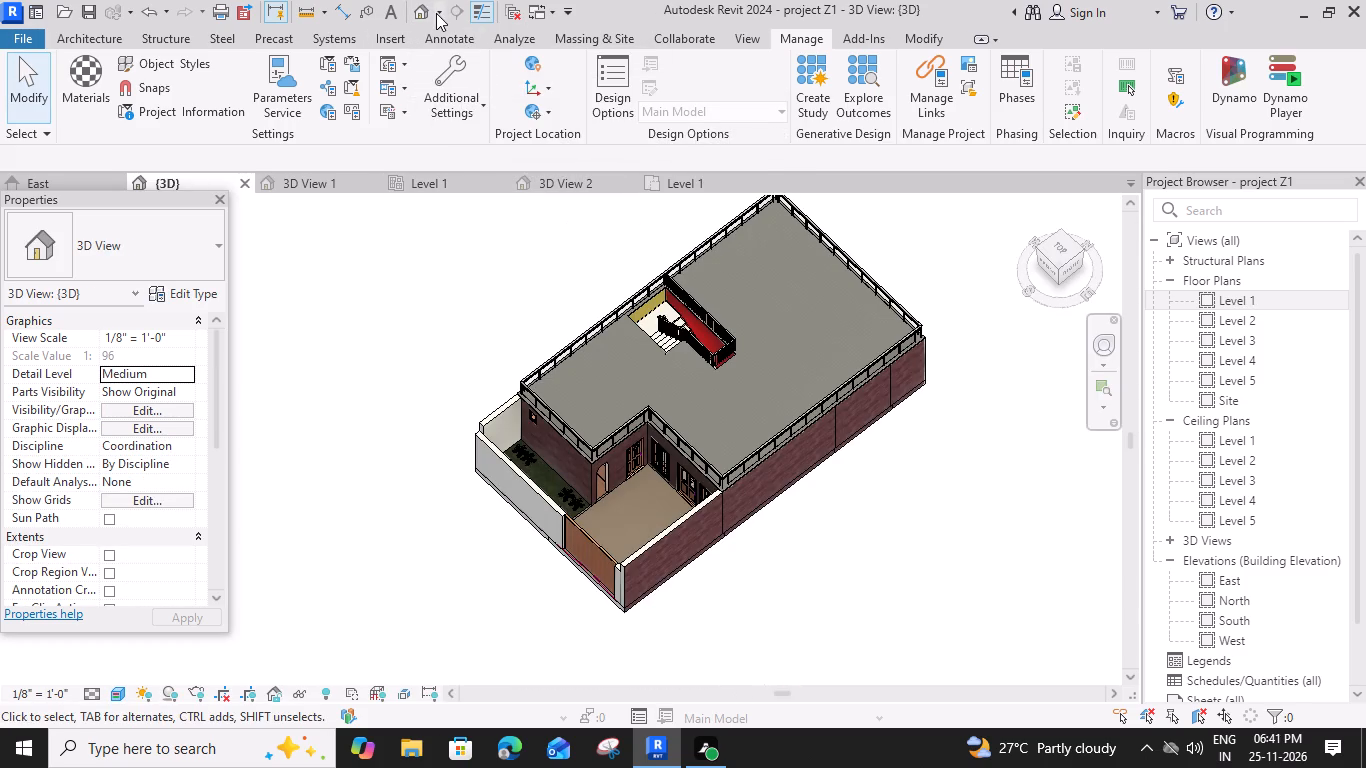
{"action": "left_click", "coordinate": [452, 64]}
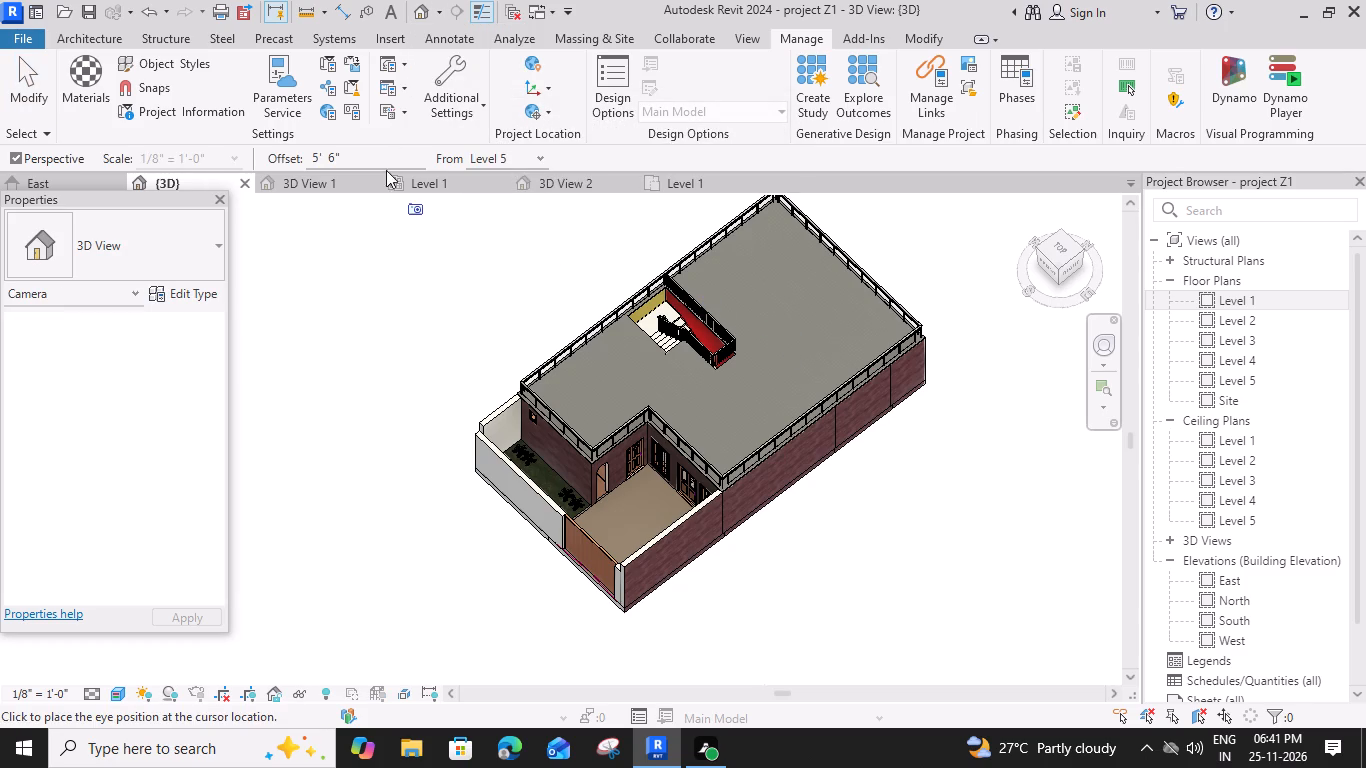
{"action": "left_click", "coordinate": [674, 186]}
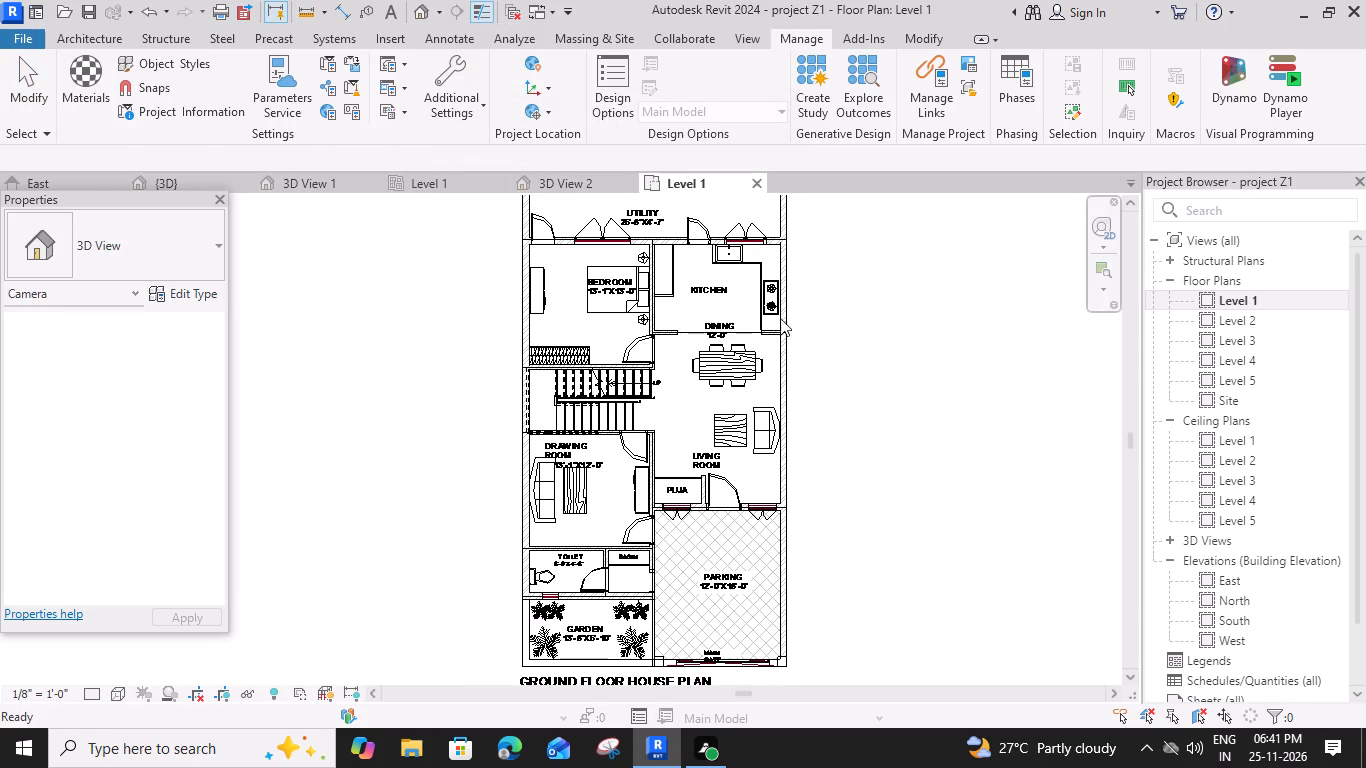
{"action": "left_click", "coordinate": [662, 325]}
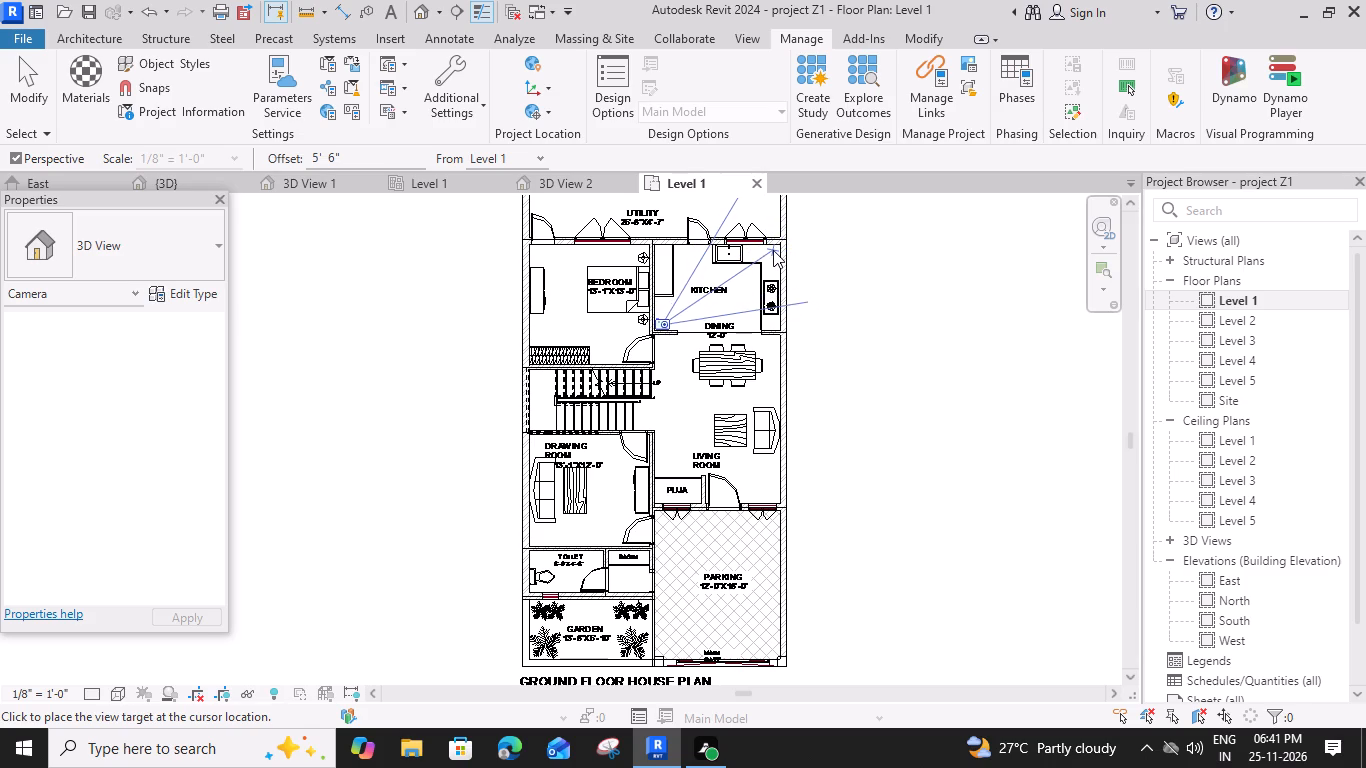
{"action": "left_click", "coordinate": [773, 251]}
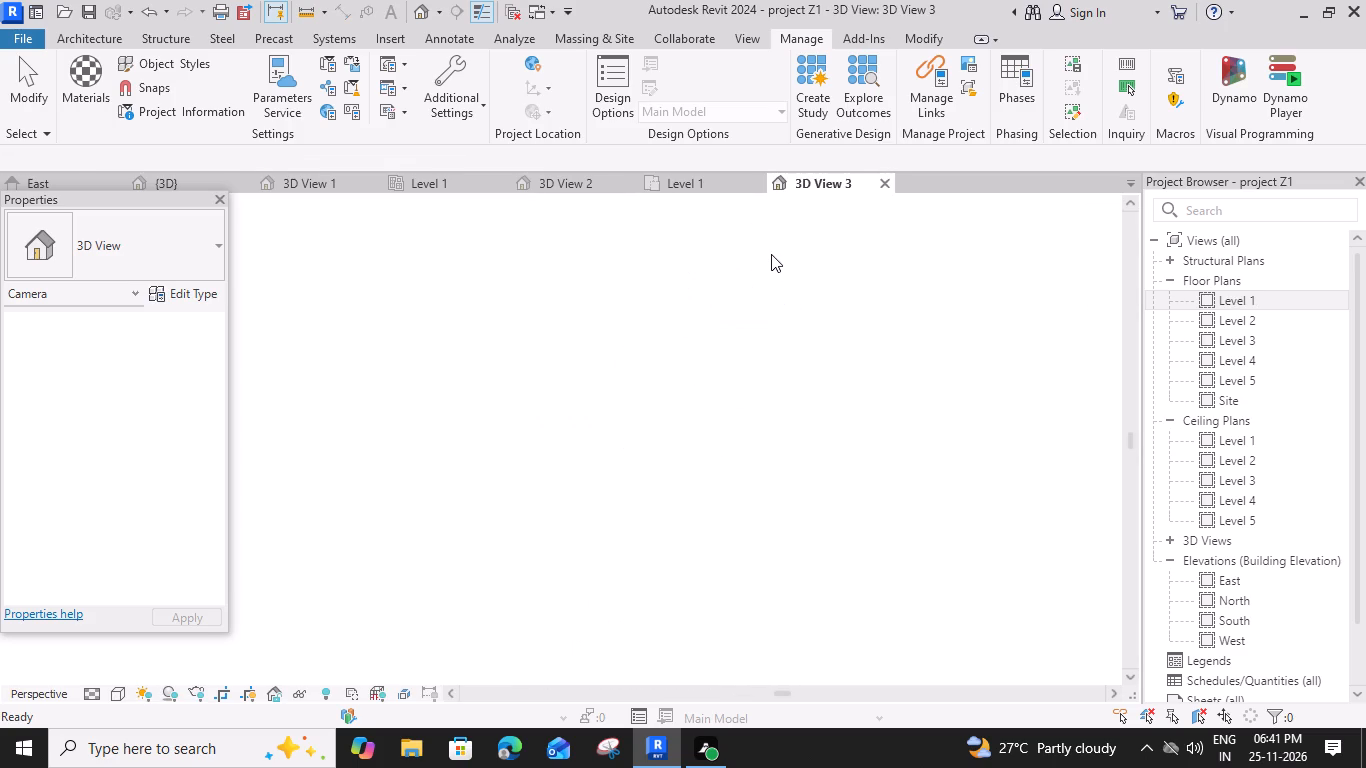
Enlarge the new kitchen camera view's crop region sideways and downward to include the door, sink, stove counter and wall end.
{"action": "scroll", "coordinate": [693, 459], "scroll_direction": "down", "scroll_amount": 4}
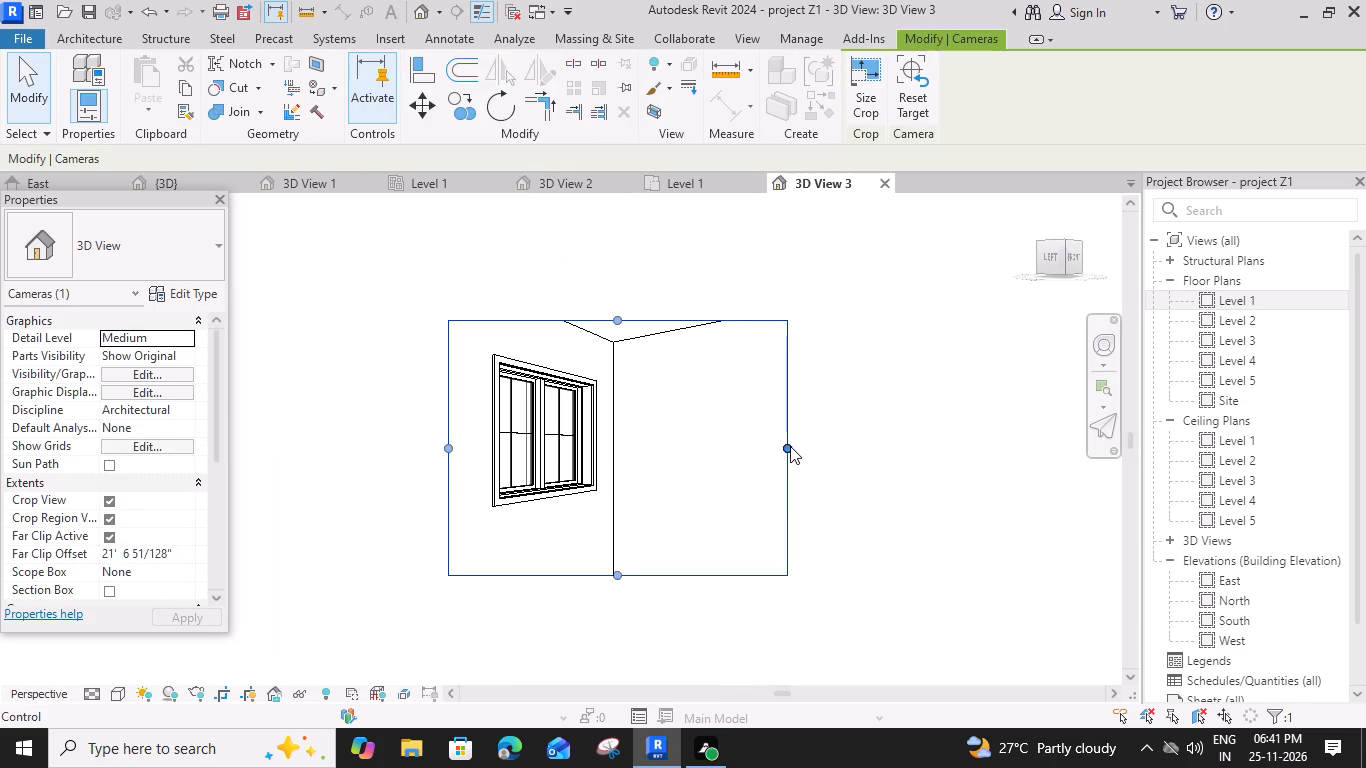
{"action": "left_click_drag", "start_coordinate": [790, 446], "coordinate": [859, 457]}
{"action": "left_click_drag", "start_coordinate": [446, 447], "coordinate": [336, 474]}
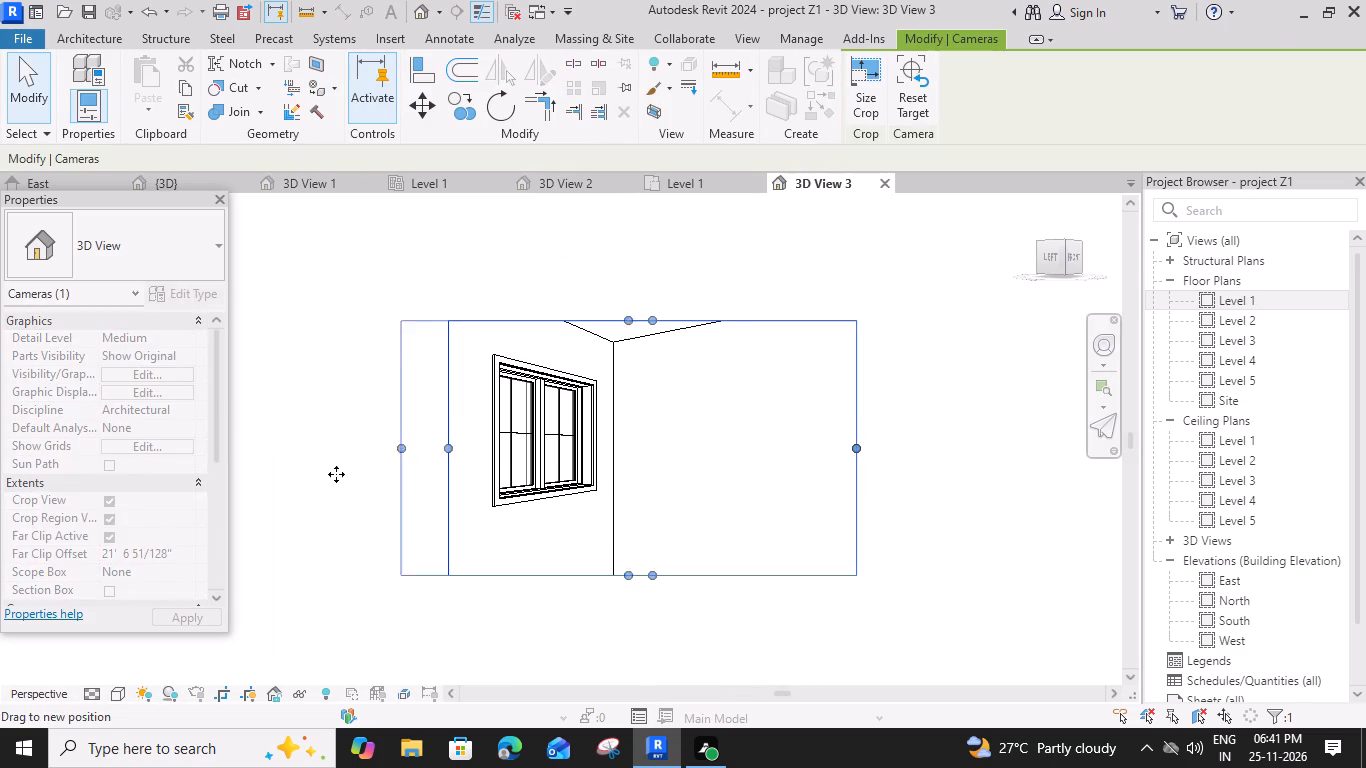
{"action": "left_click_drag", "start_coordinate": [336, 474], "coordinate": [336, 473]}
{"action": "scroll", "coordinate": [563, 415], "scroll_direction": "down", "scroll_amount": 3}
{"action": "middle_click_drag", "start_coordinate": [571, 418], "coordinate": [630, 316]}
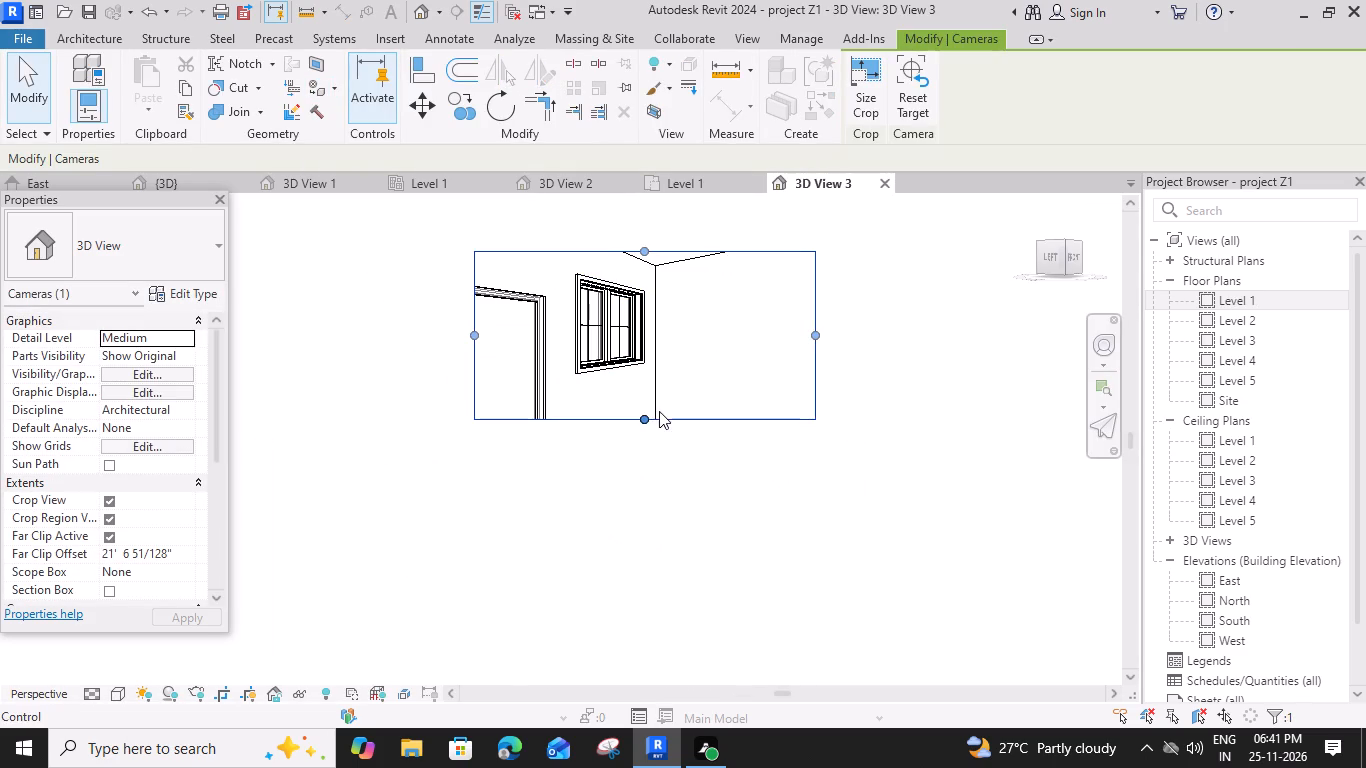
{"action": "left_click_drag", "start_coordinate": [645, 416], "coordinate": [647, 522]}
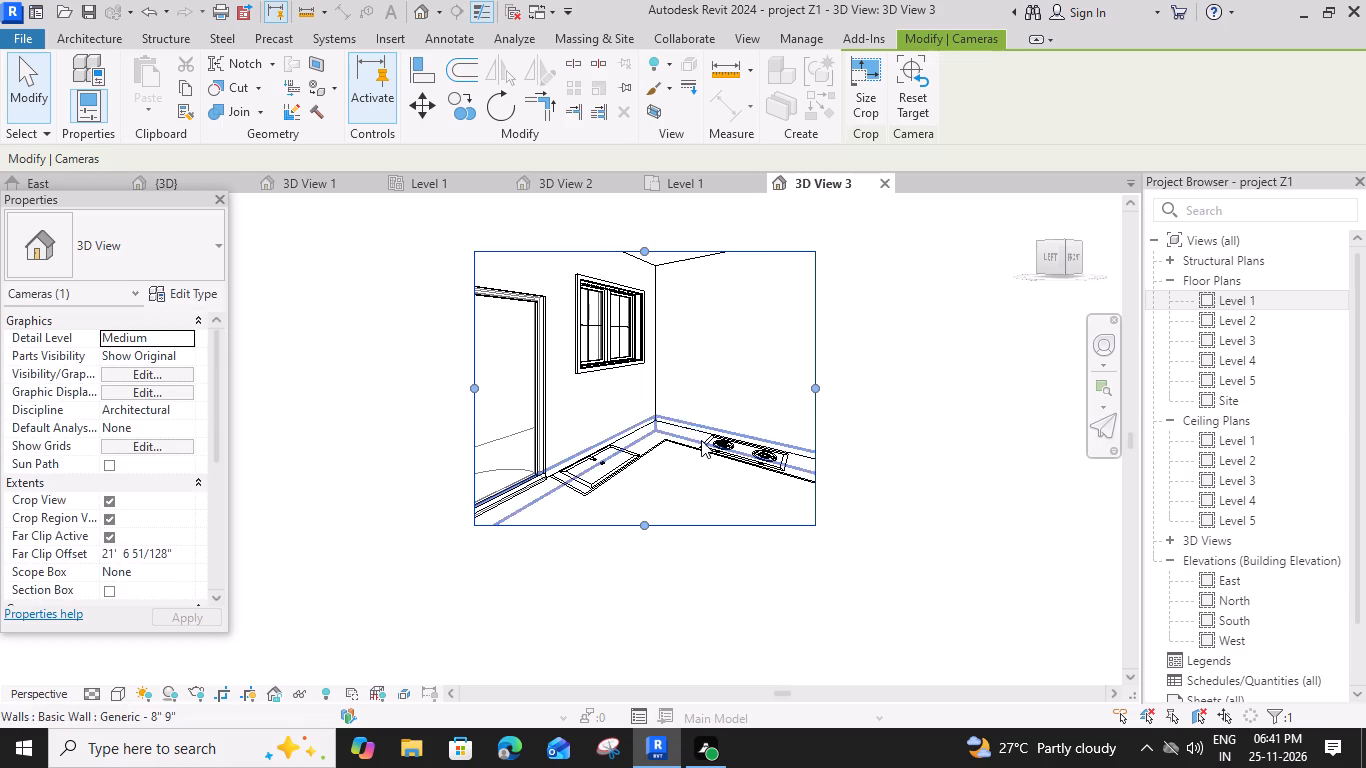
{"action": "left_click_drag", "start_coordinate": [641, 525], "coordinate": [644, 541]}
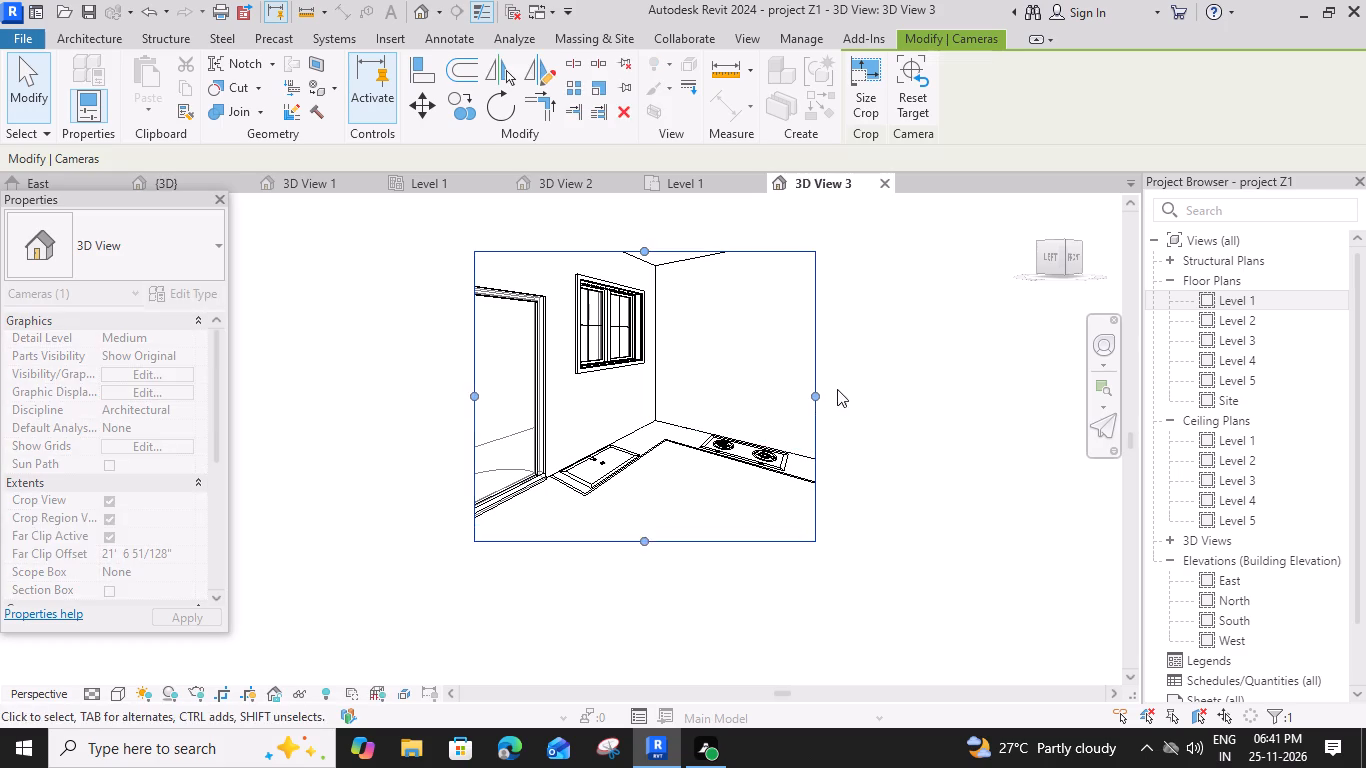
{"action": "left_click_drag", "start_coordinate": [816, 399], "coordinate": [859, 408]}
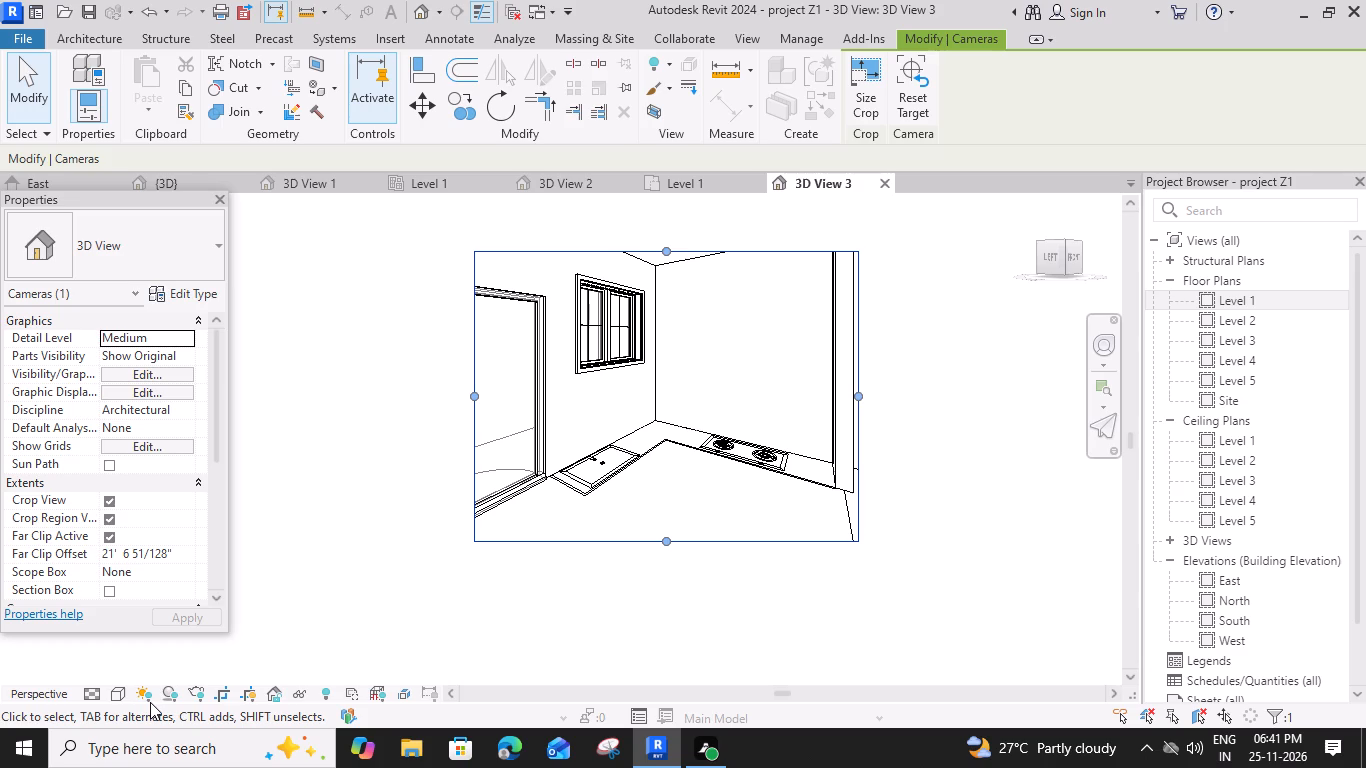
Set the kitchen camera view's visual style to Realistic.
{"action": "left_click", "coordinate": [125, 697]}
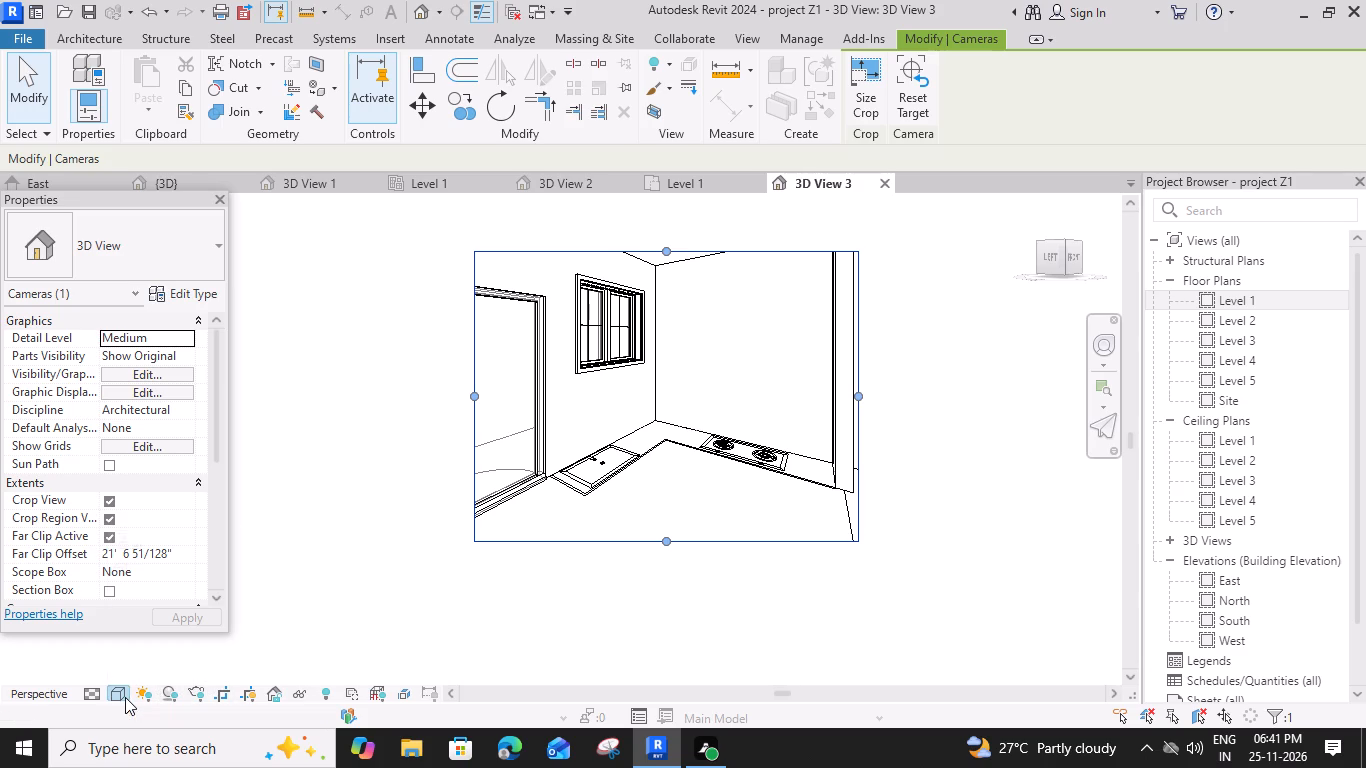
{"action": "left_click", "coordinate": [164, 678]}
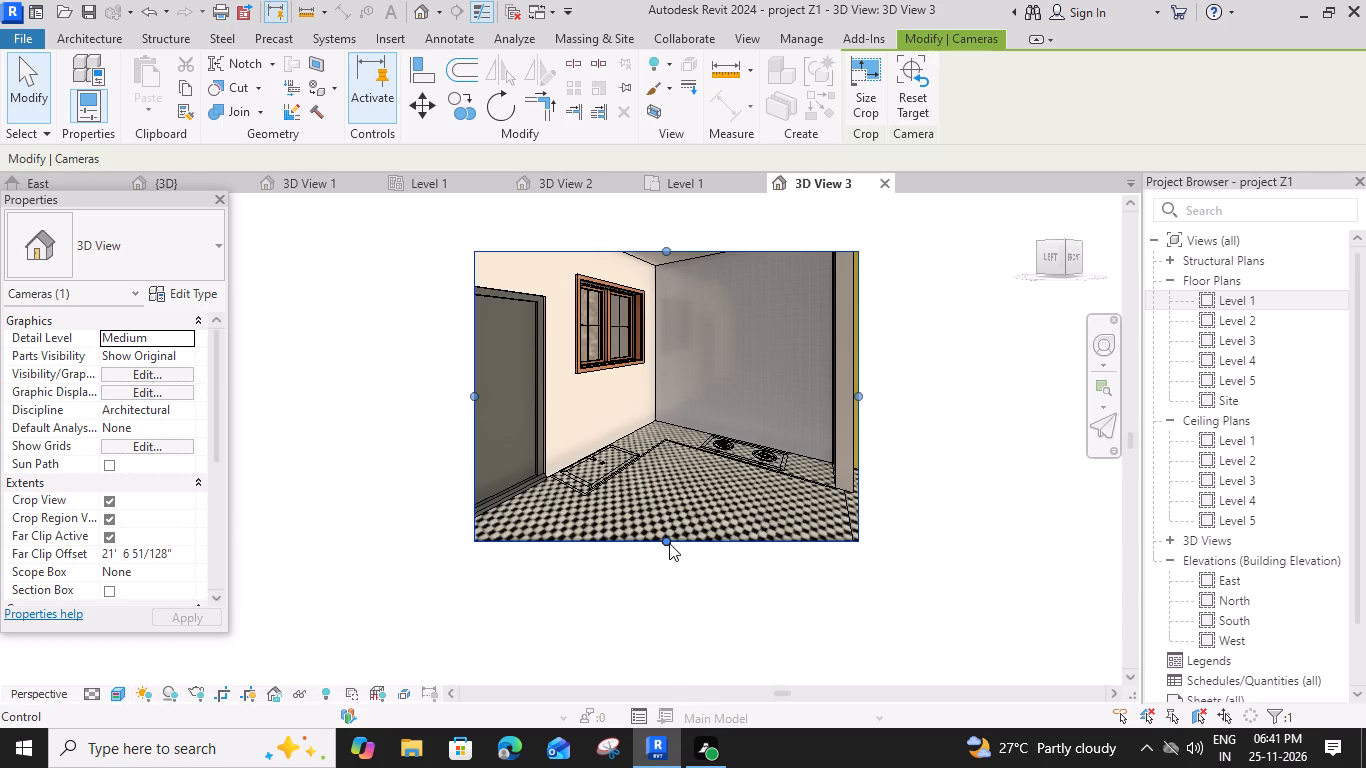
Extend the kitchen view's crop region further down and to both sides, framing the whole door, more checkered surface and the yellow wall.
{"action": "left_click_drag", "start_coordinate": [664, 536], "coordinate": [662, 562]}
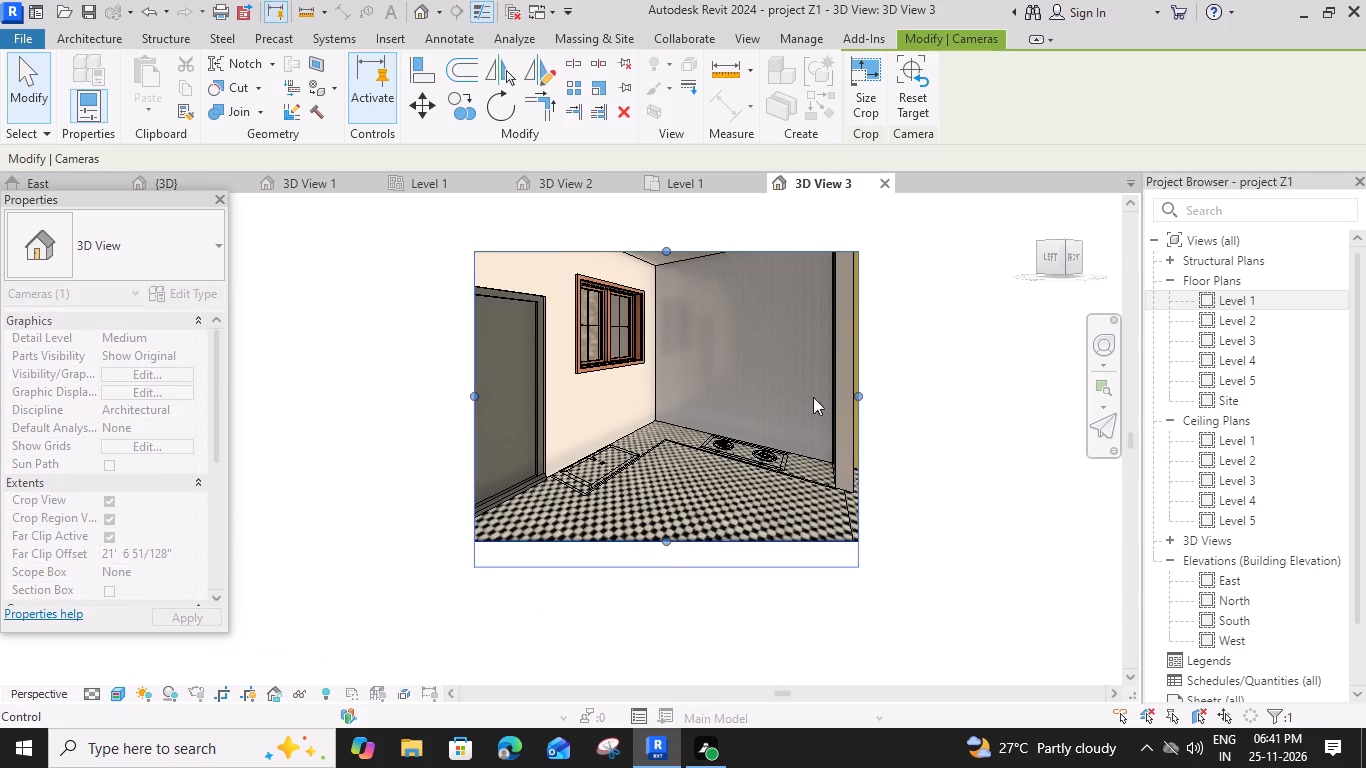
{"action": "left_click_drag", "start_coordinate": [472, 408], "coordinate": [456, 409]}
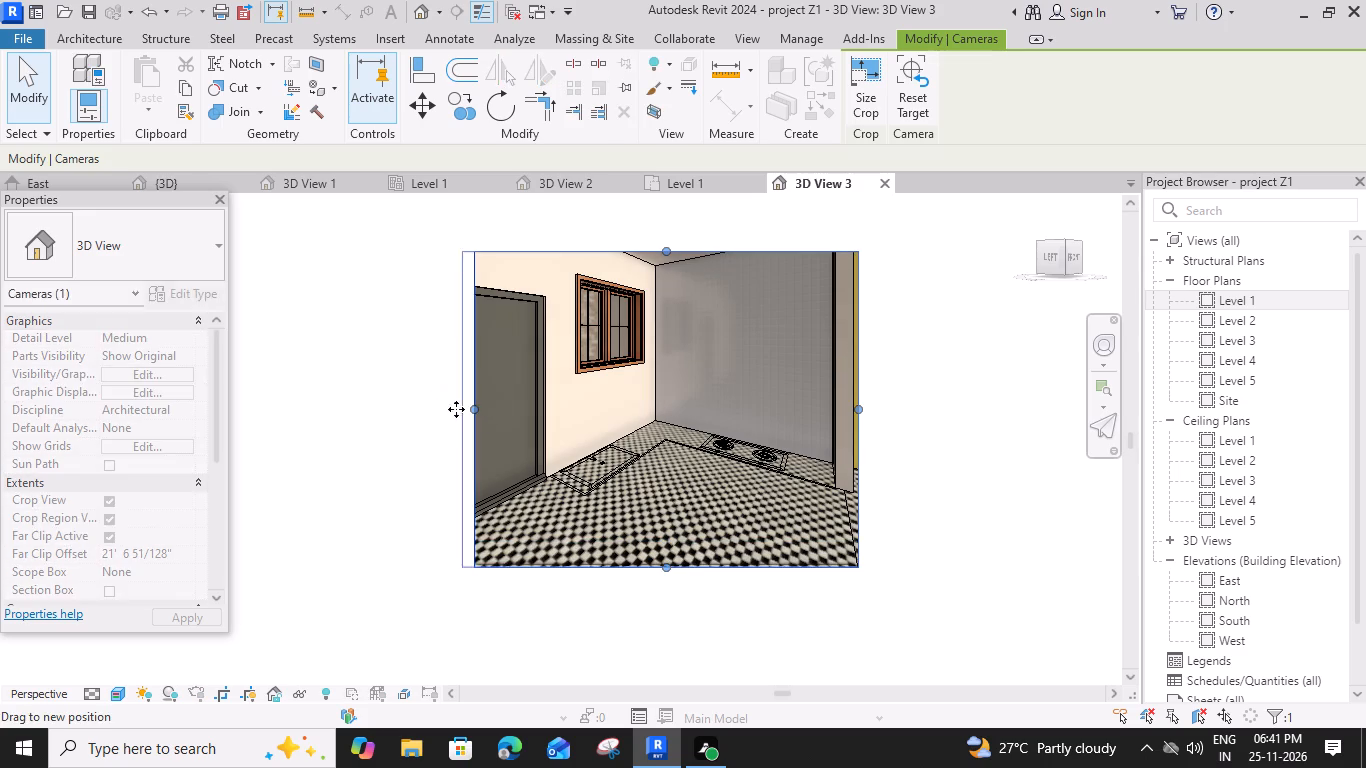
{"action": "left_click_drag", "start_coordinate": [456, 409], "coordinate": [445, 409]}
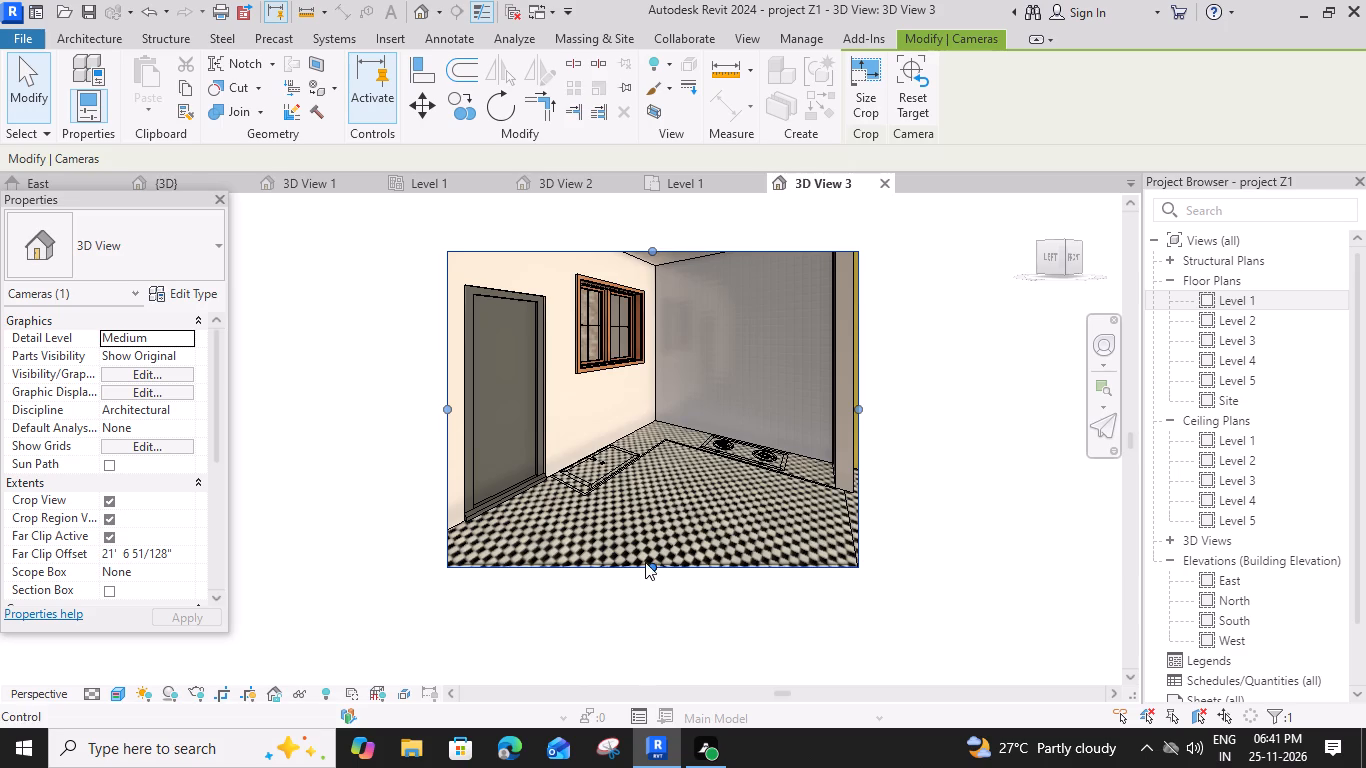
{"action": "left_click_drag", "start_coordinate": [649, 563], "coordinate": [647, 592]}
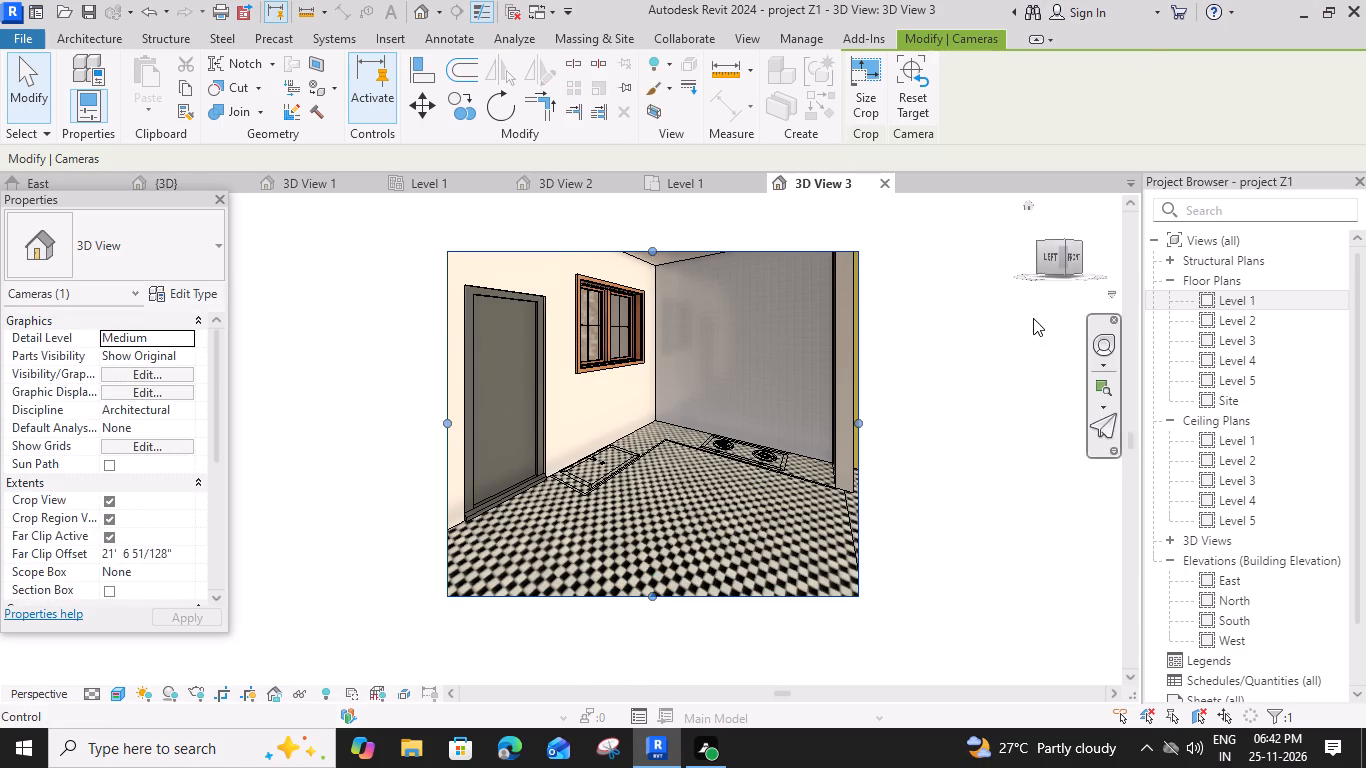
{"action": "left_click_drag", "start_coordinate": [859, 424], "coordinate": [879, 434]}
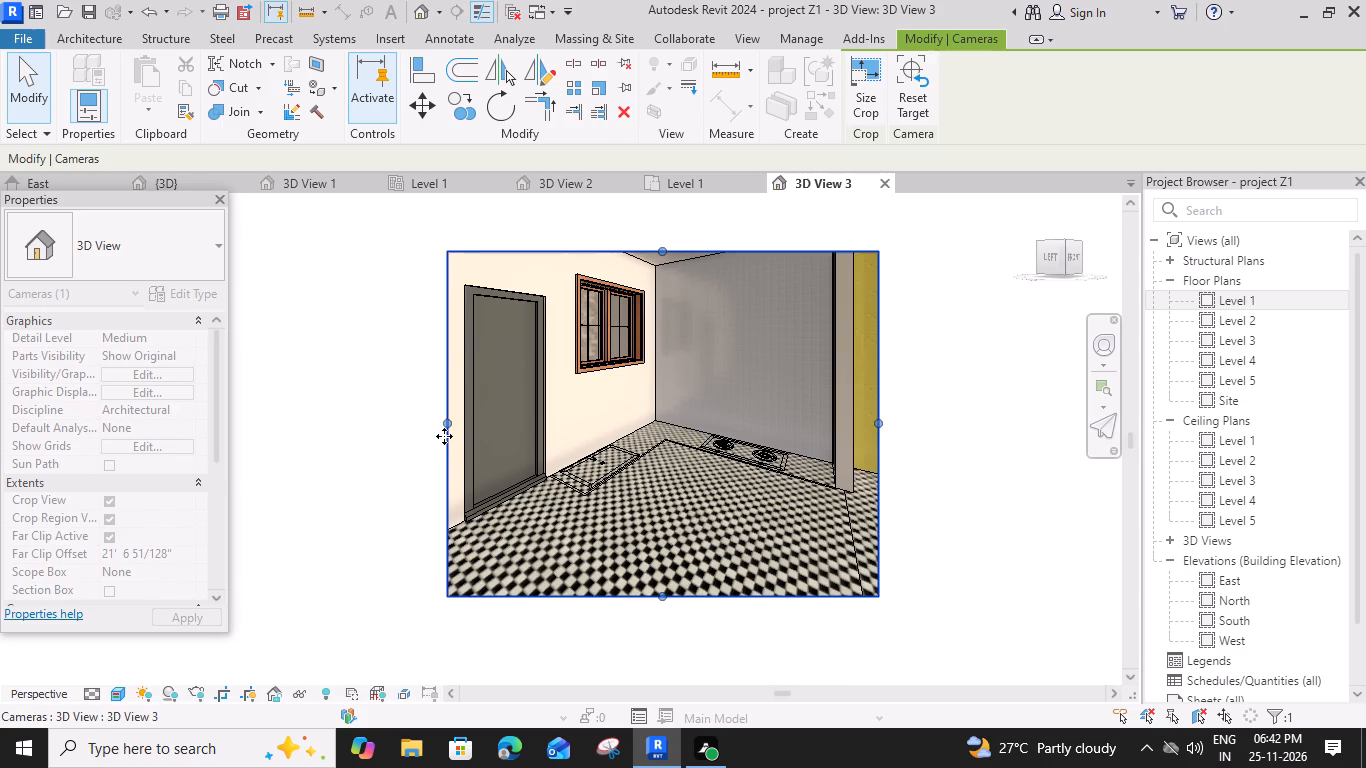
{"action": "left_click_drag", "start_coordinate": [446, 421], "coordinate": [414, 421]}
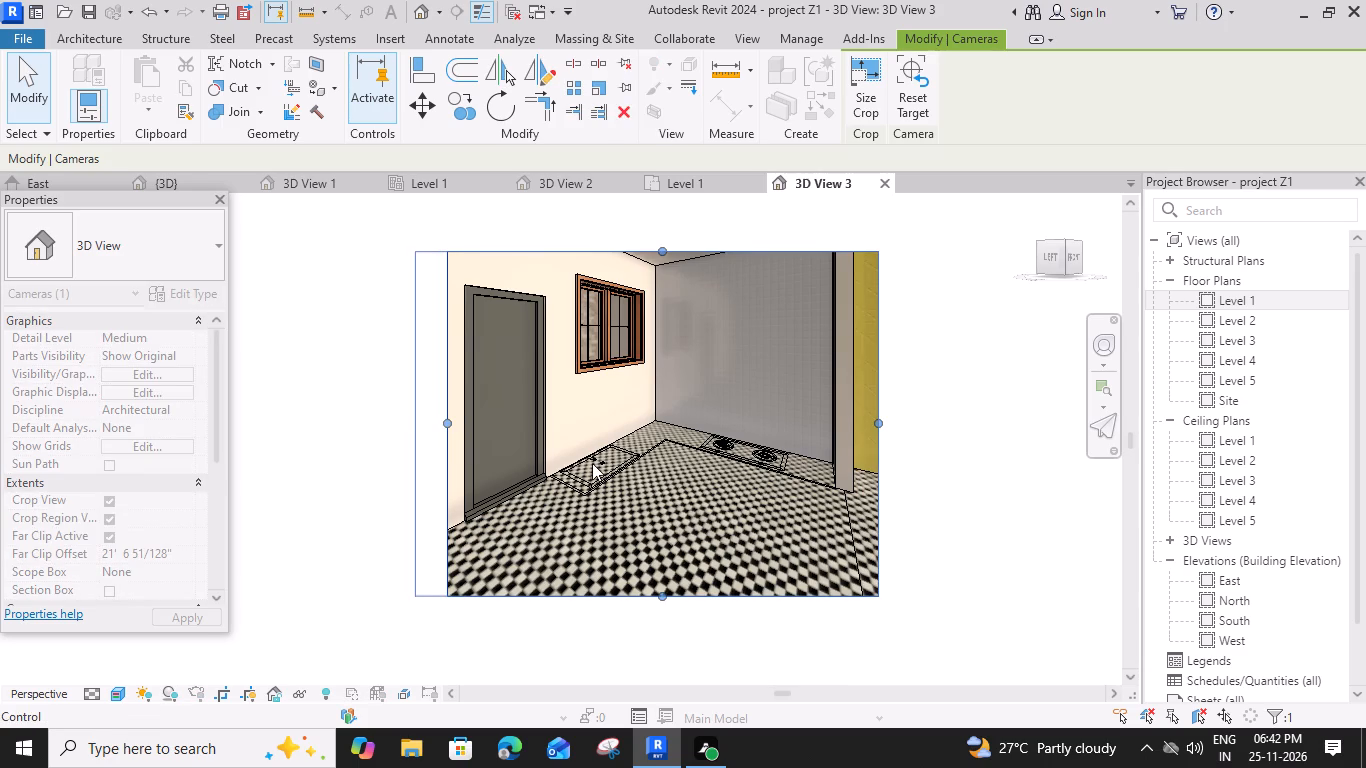
{"action": "scroll", "coordinate": [698, 481], "scroll_direction": "down", "scroll_amount": 2}
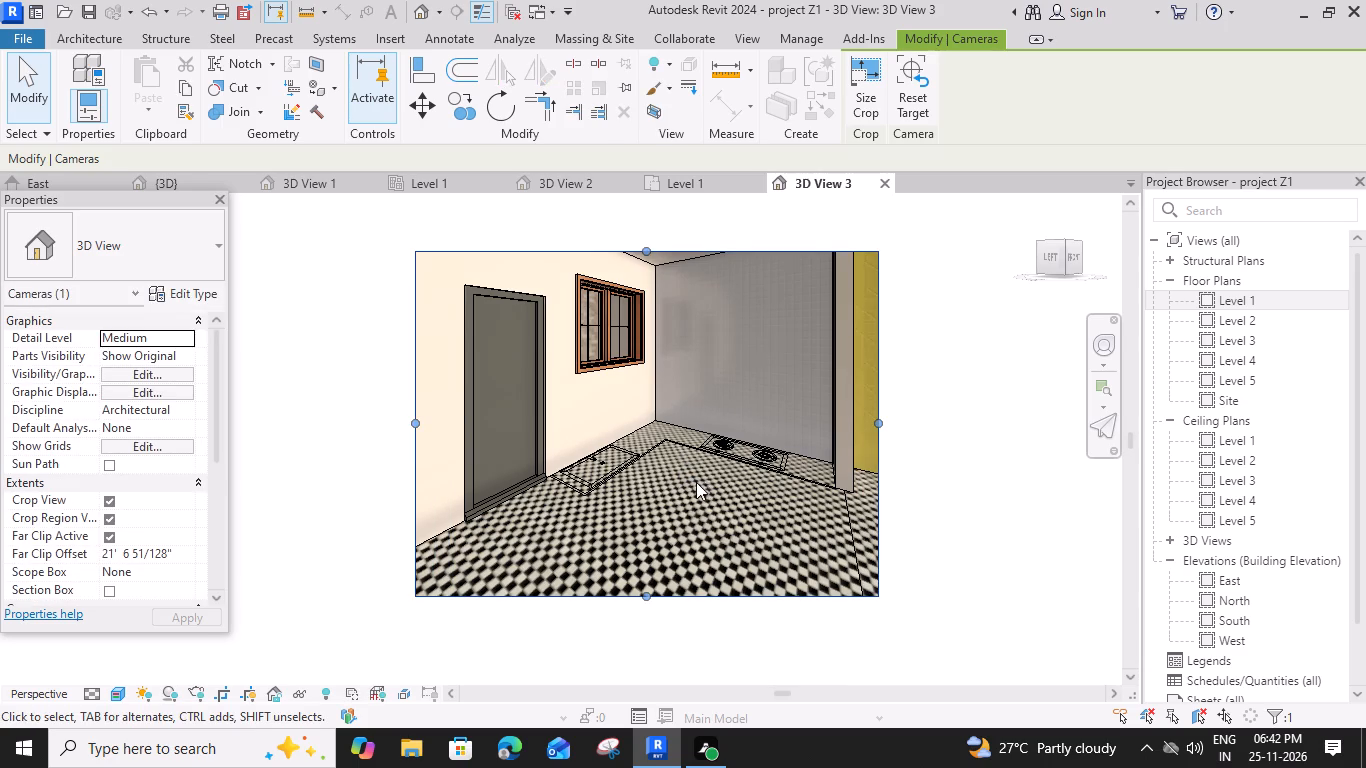
{"action": "middle_click_drag", "start_coordinate": [687, 479], "coordinate": [684, 469]}
{"action": "left_click_drag", "start_coordinate": [1040, 589], "coordinate": [1031, 596]}
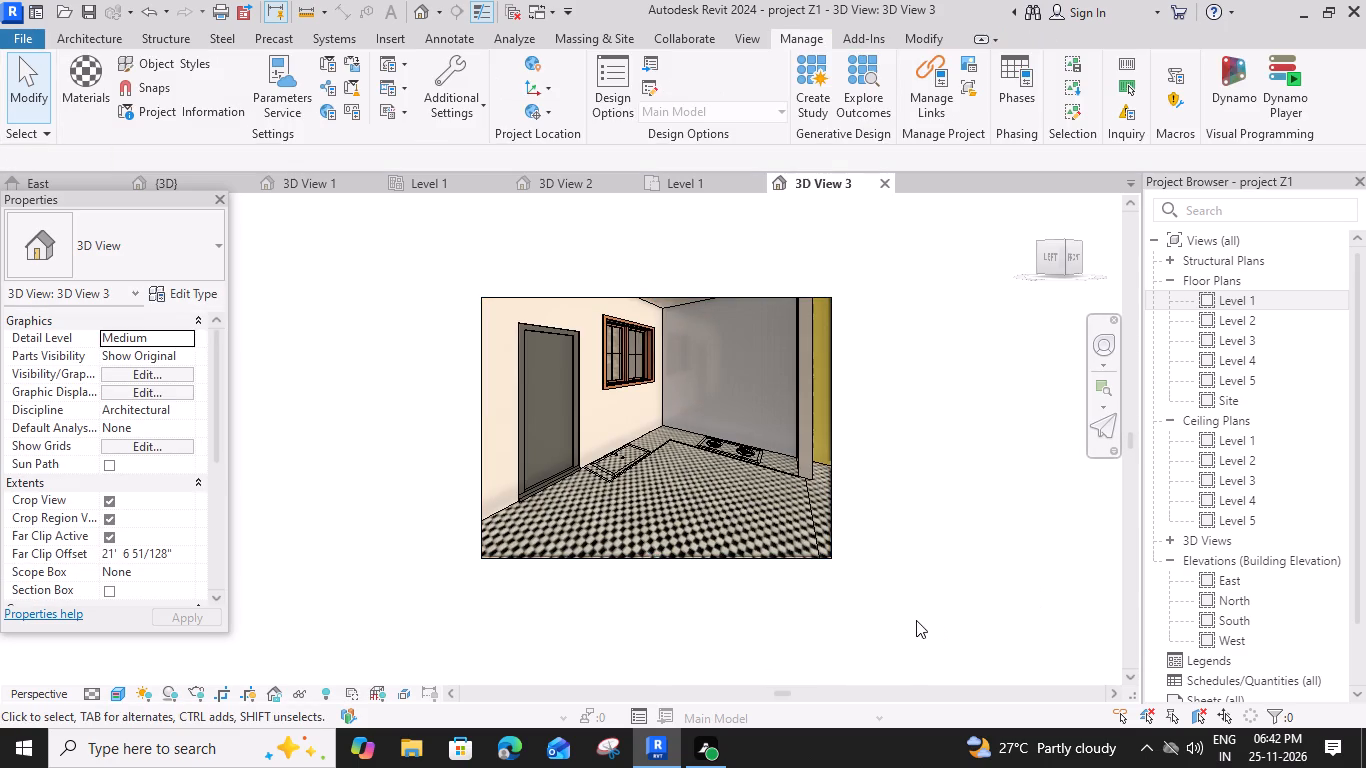